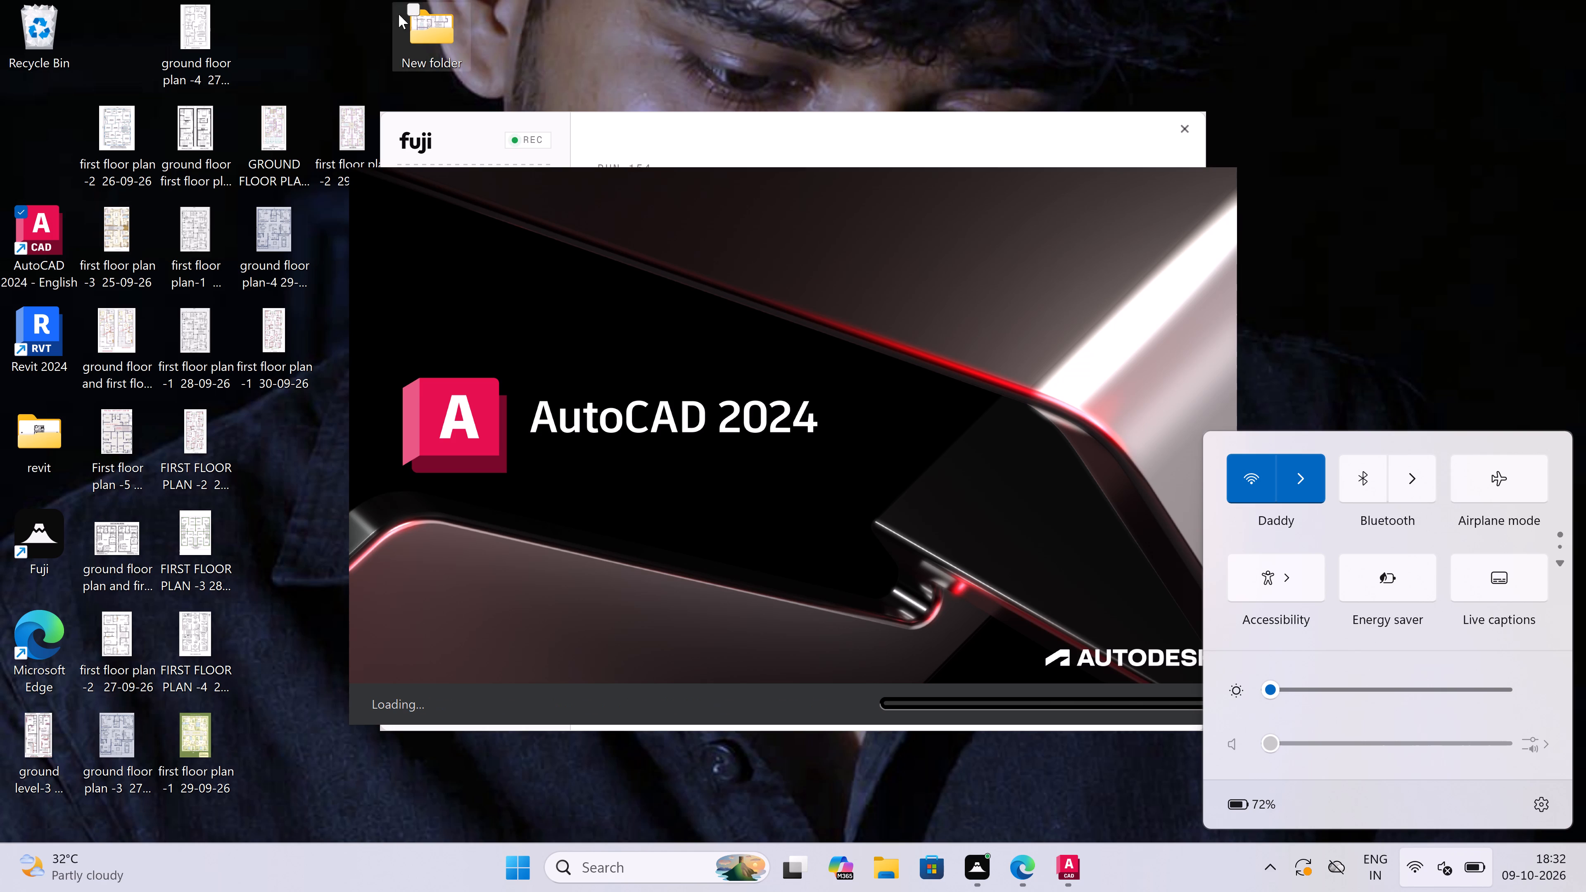
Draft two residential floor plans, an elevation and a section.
Create a new blank drawing from the start page.
click(1342, 325)
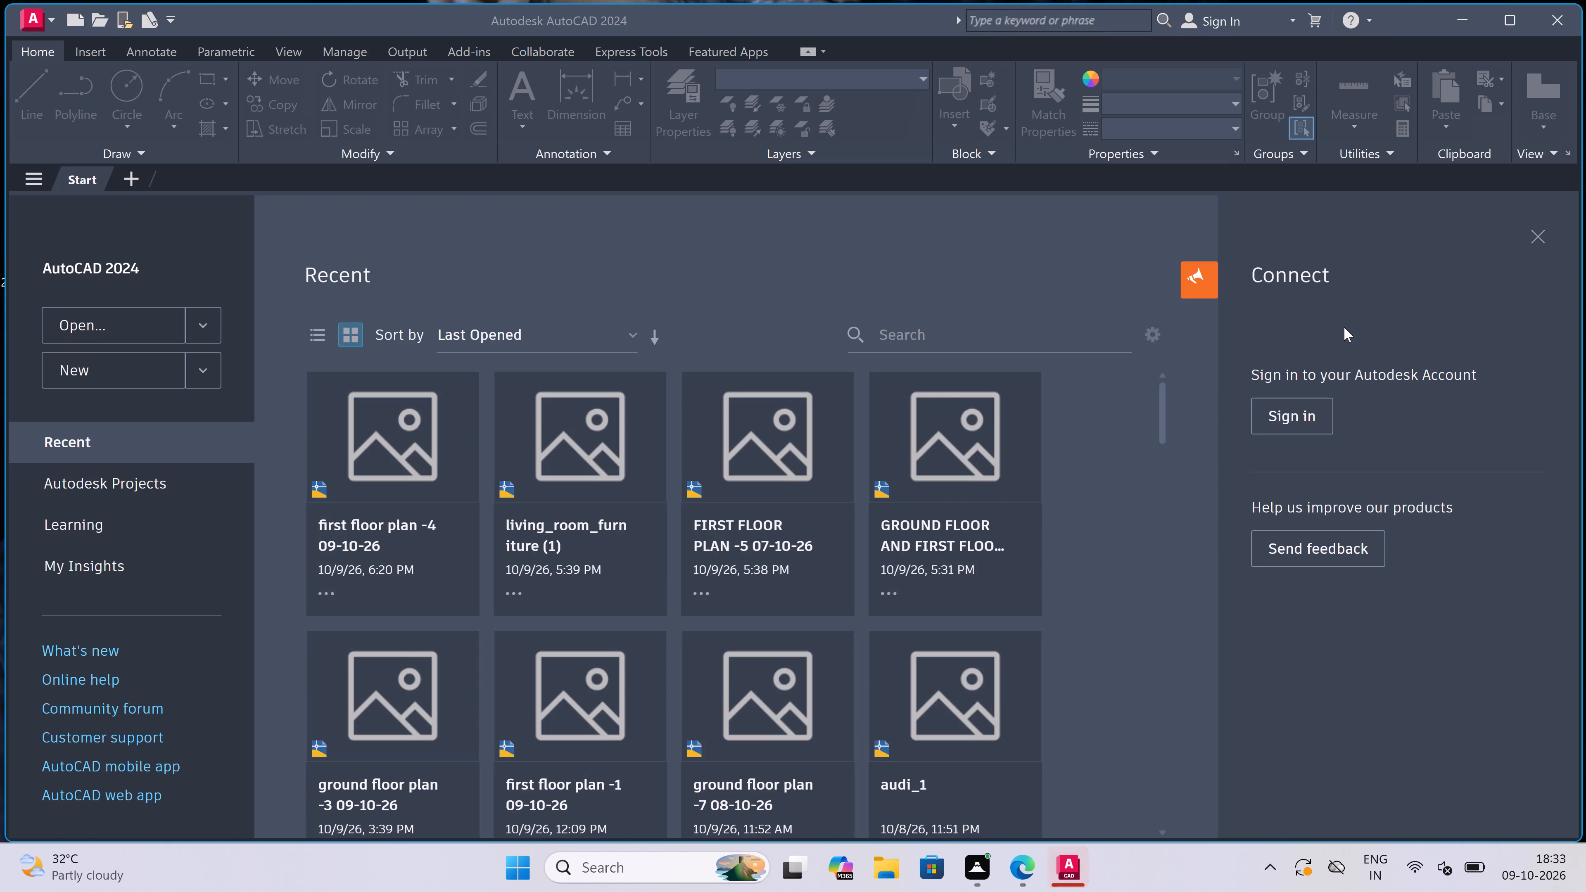
double_click(133, 369)
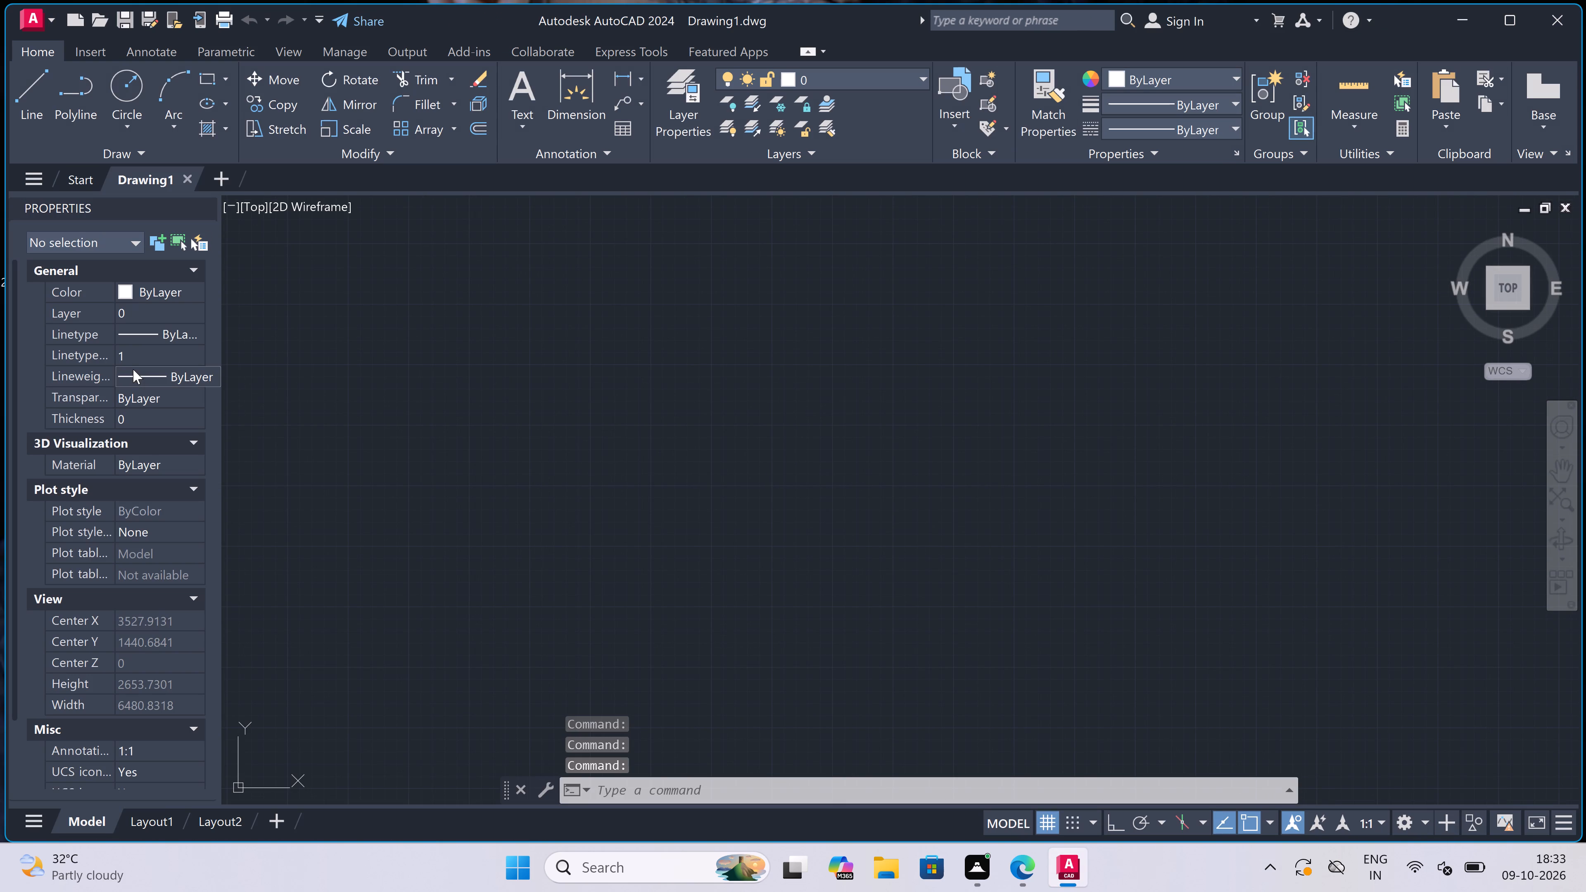
Configure the drawing units to Engineering length type, 0'-0" precision and Inches as the insertion scale.
text(un)
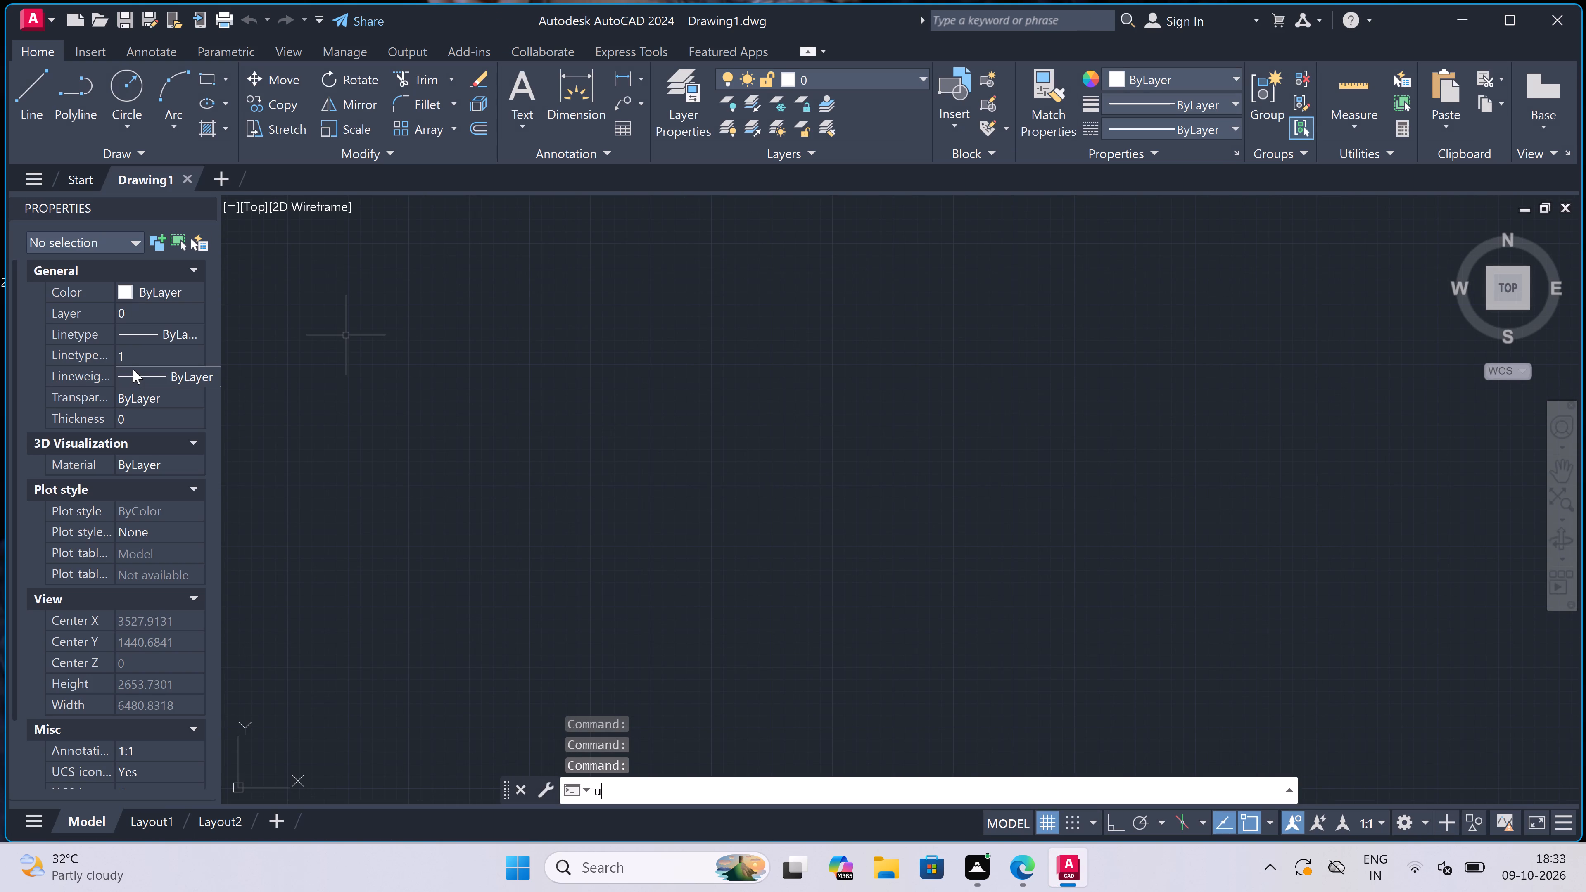
key(space)
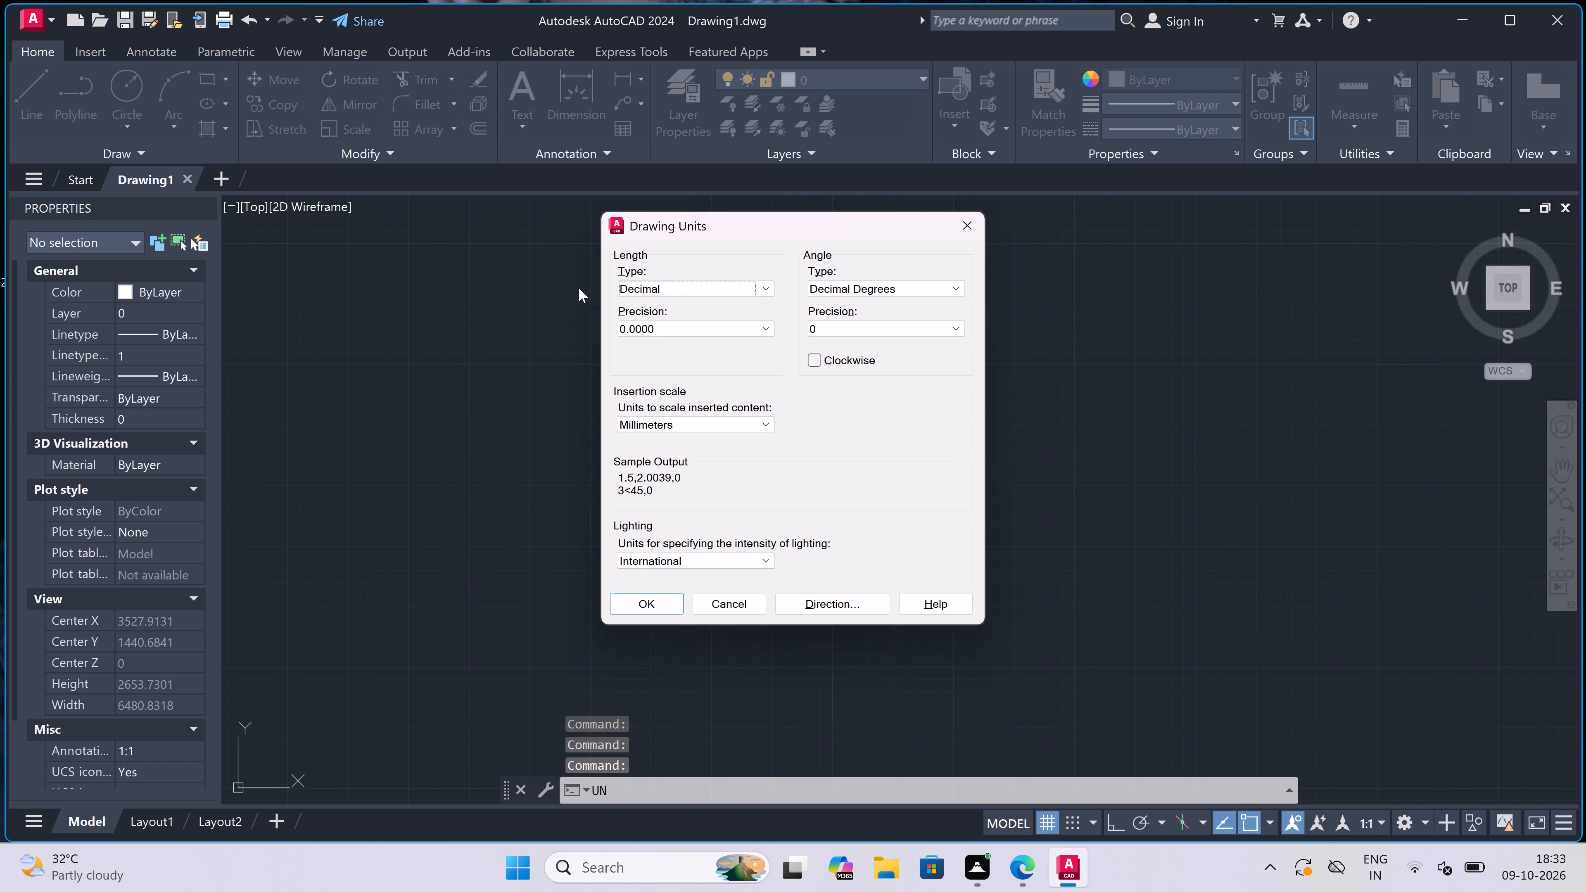
click(641, 287)
click(649, 323)
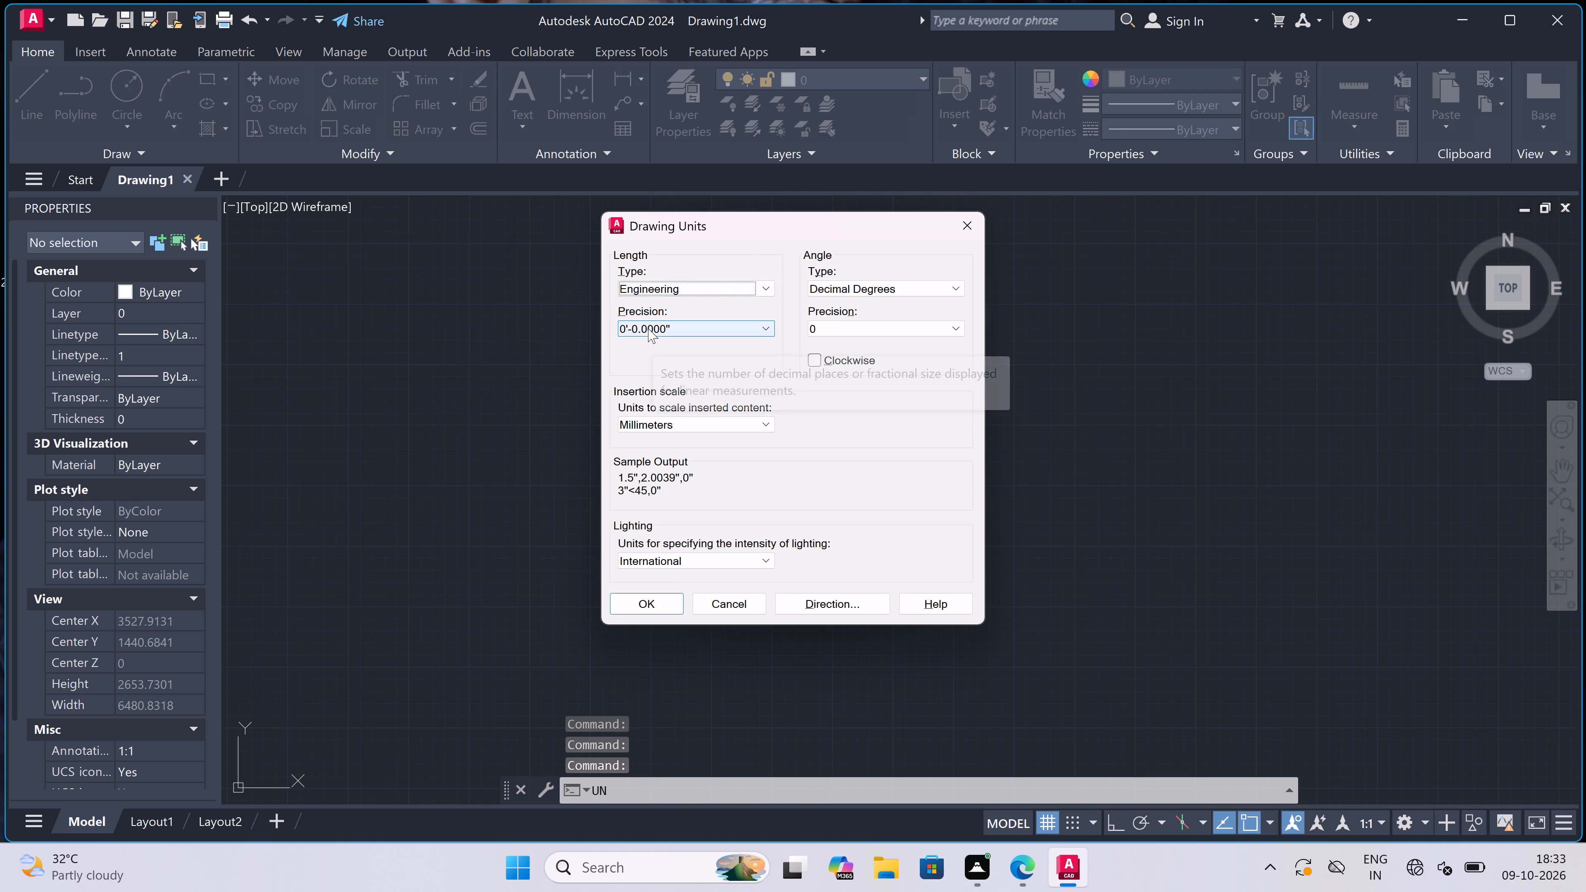
click(648, 328)
click(651, 339)
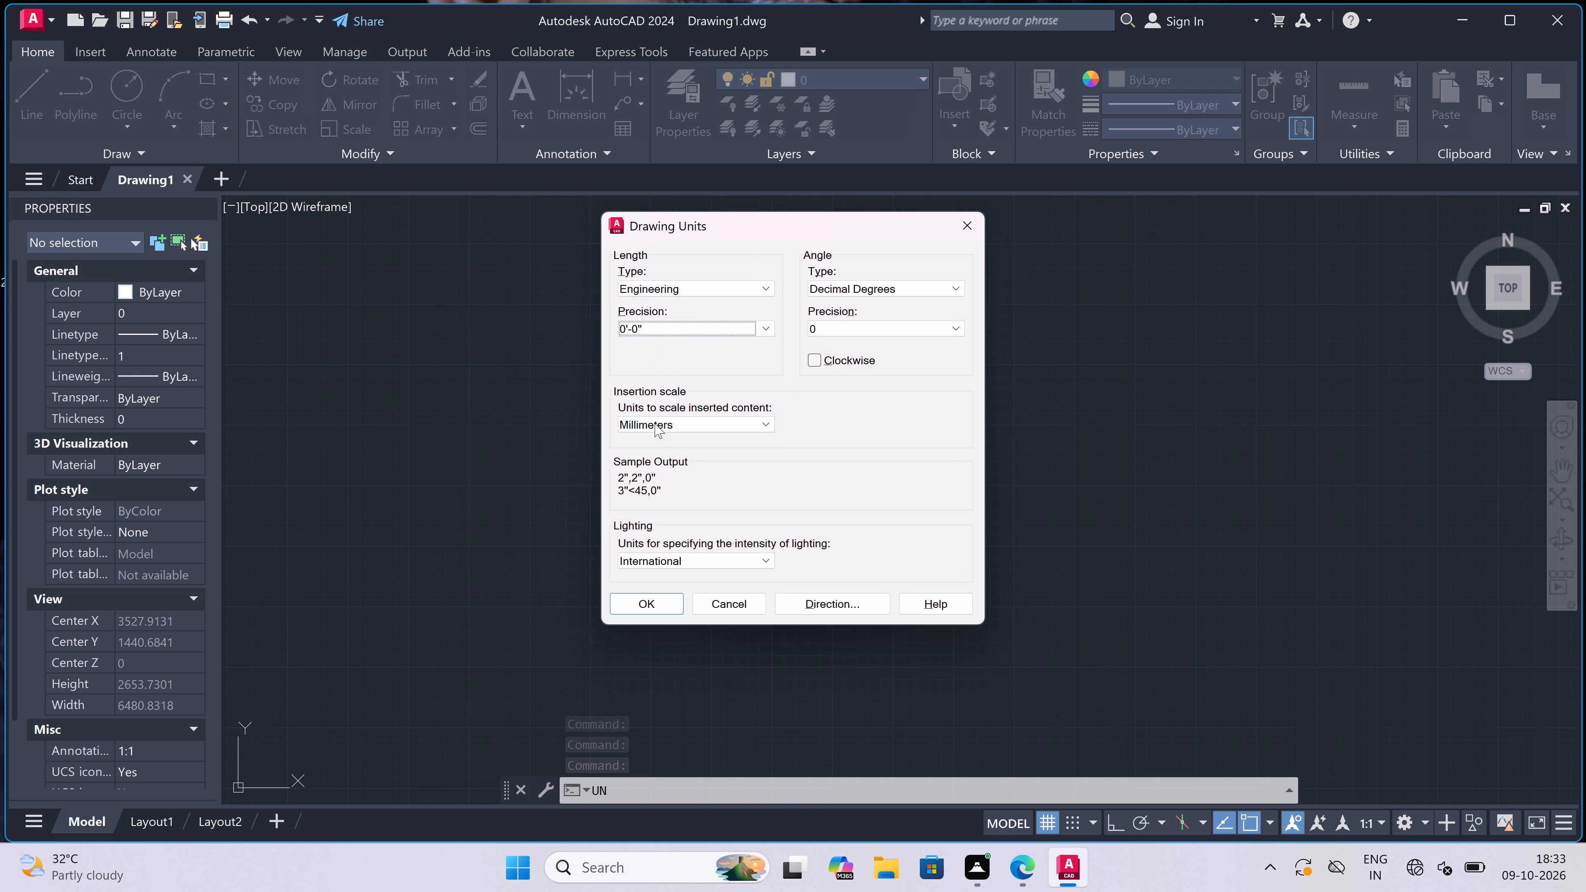
click(658, 420)
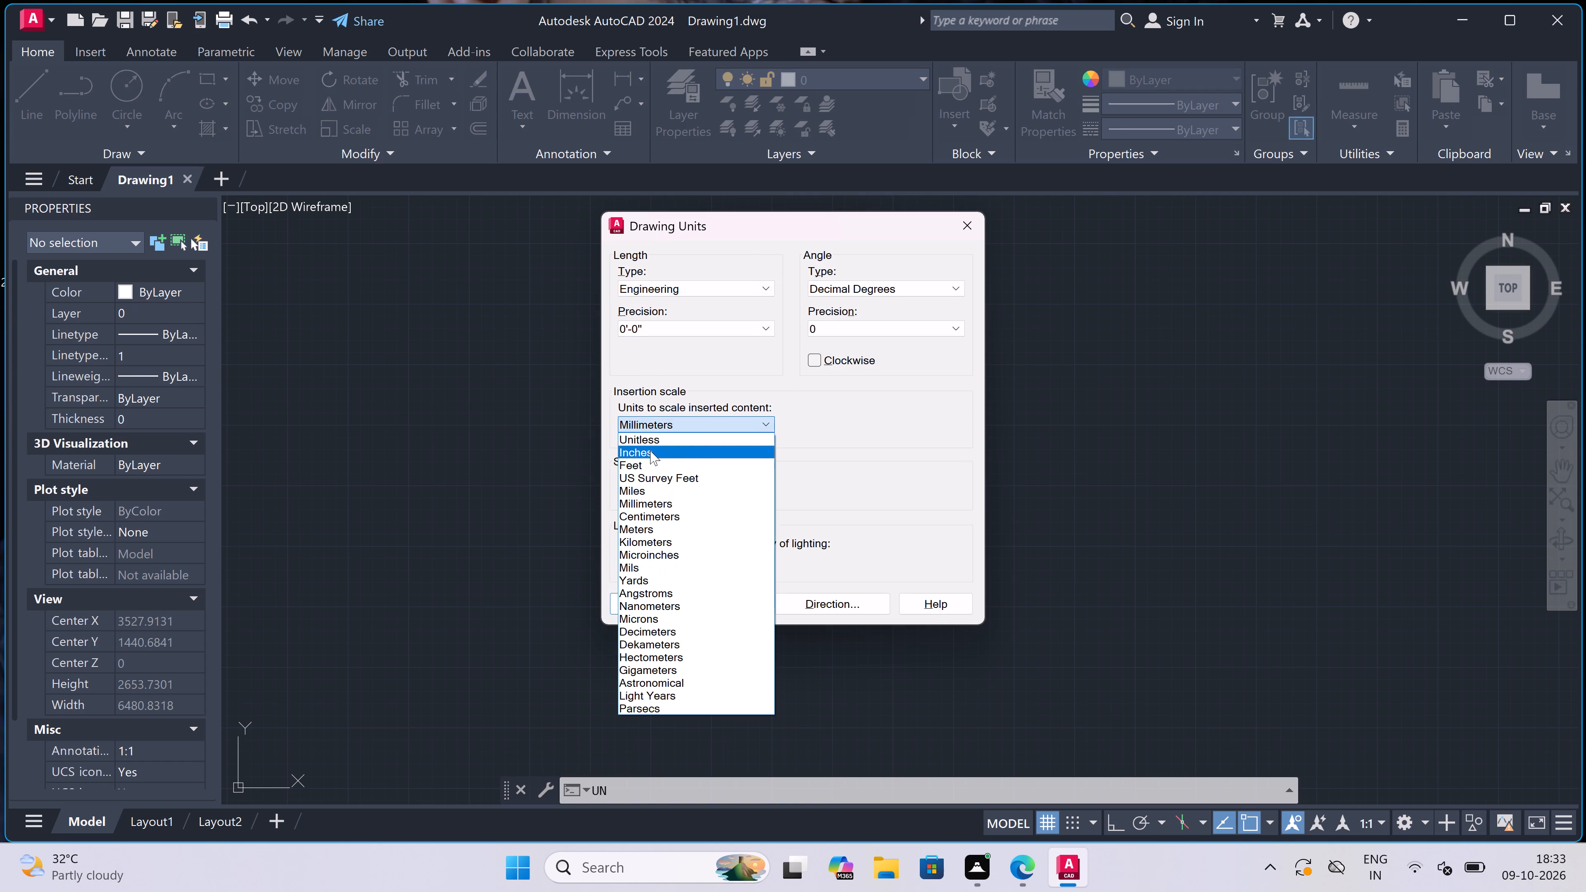
click(650, 451)
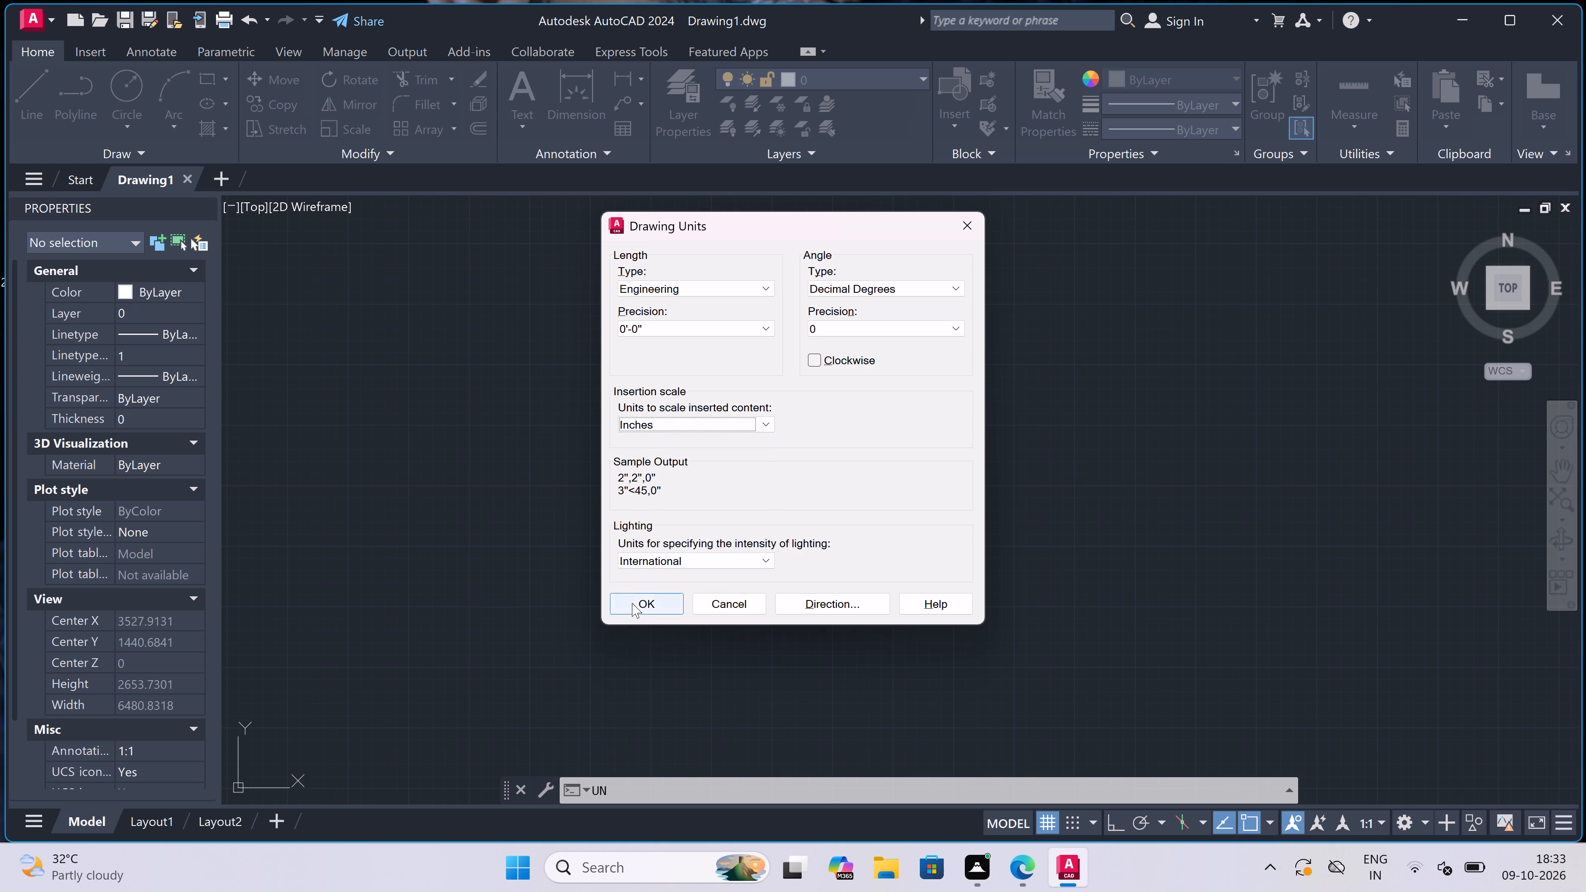
click(634, 603)
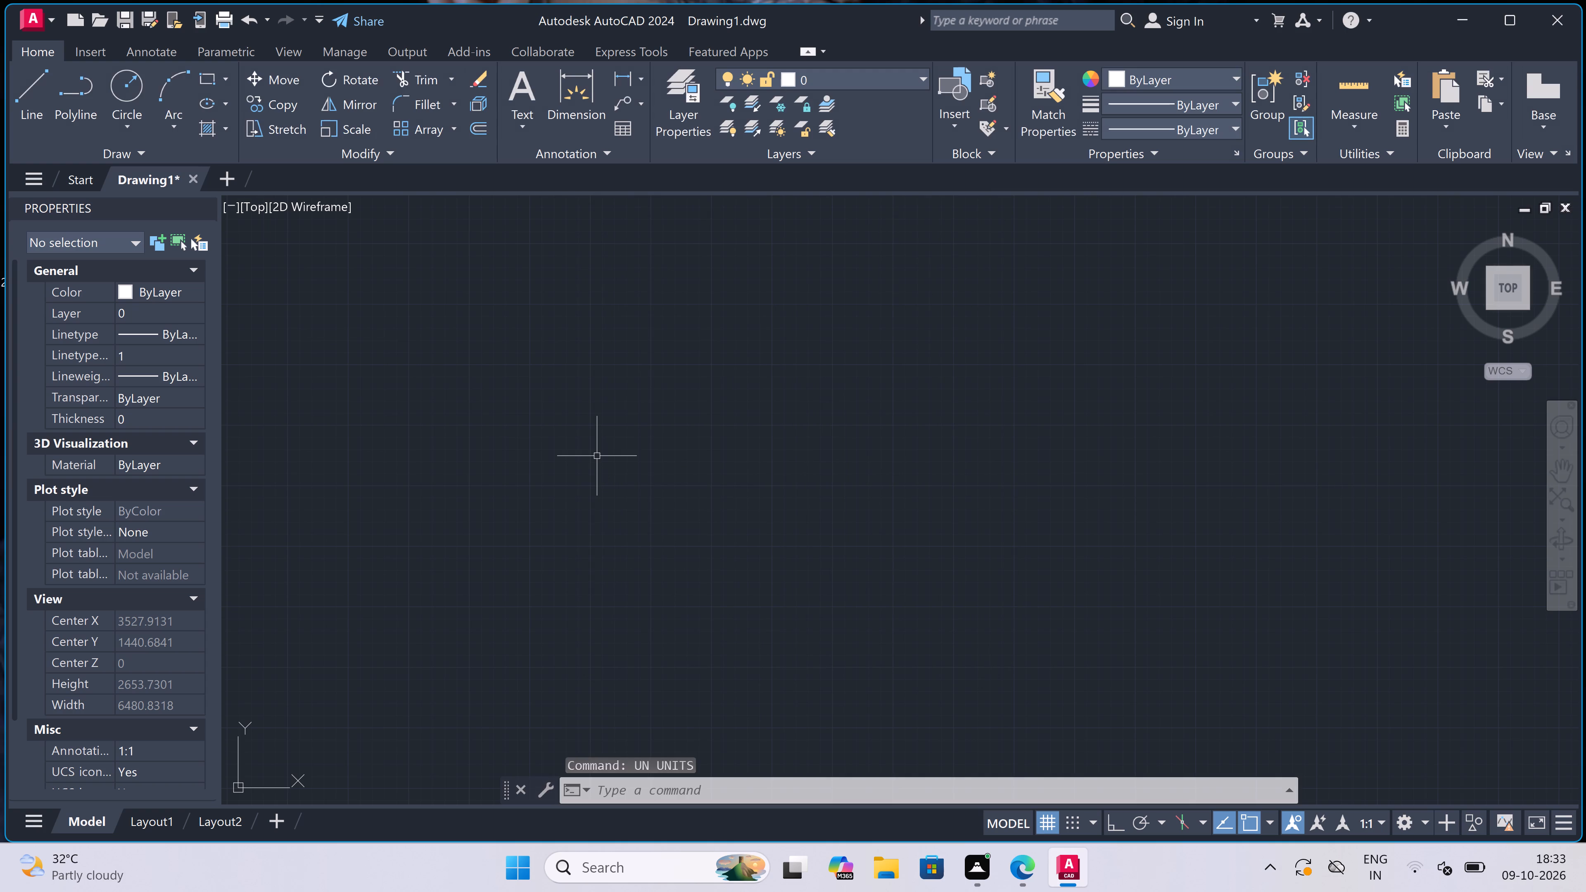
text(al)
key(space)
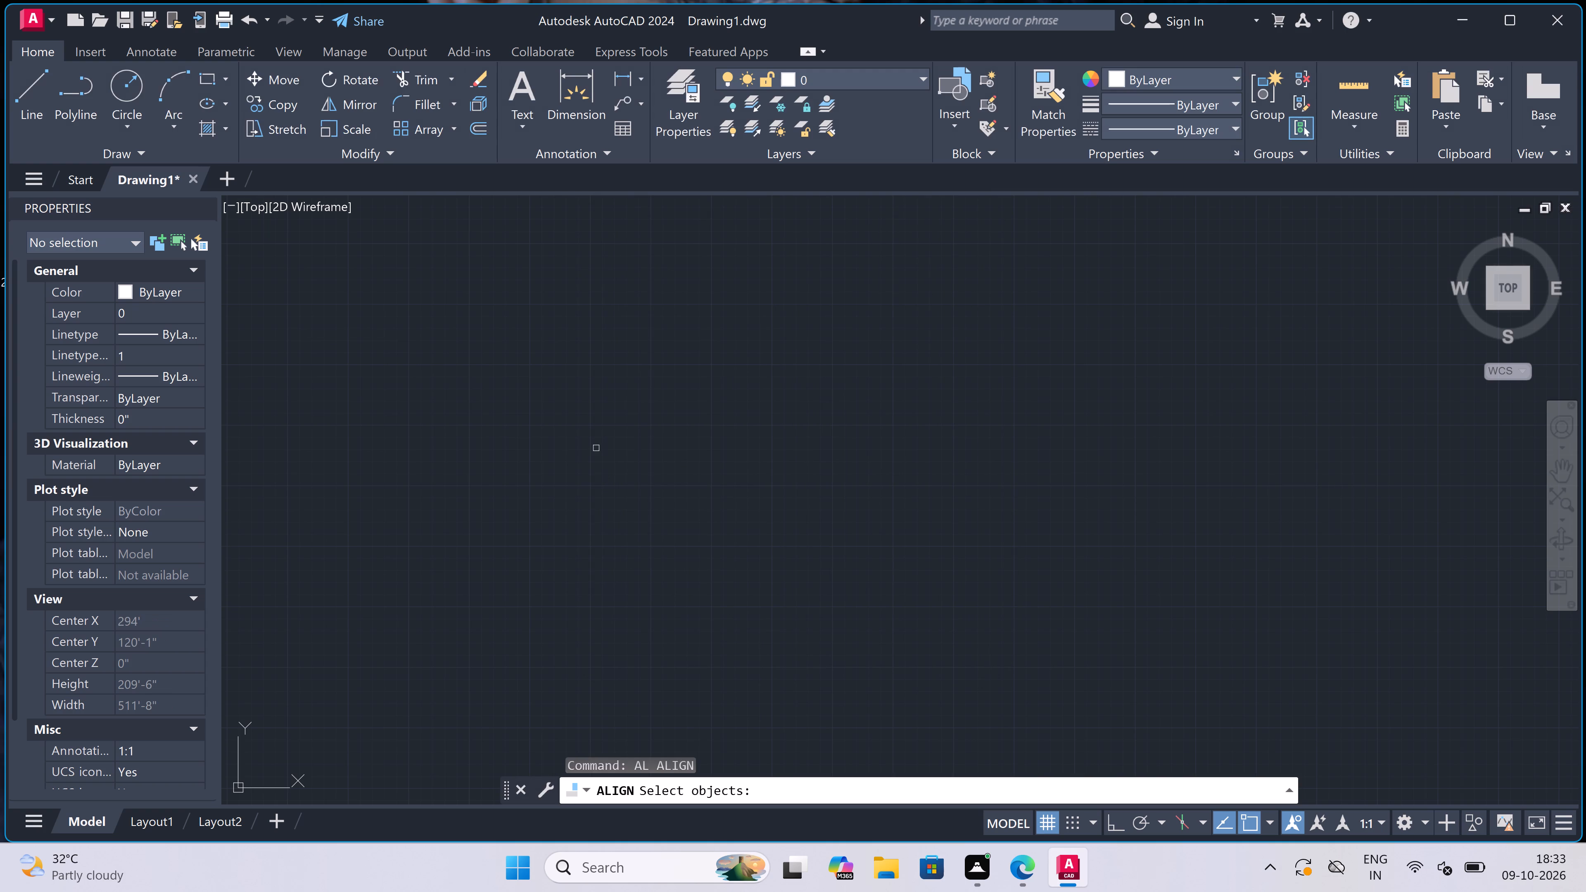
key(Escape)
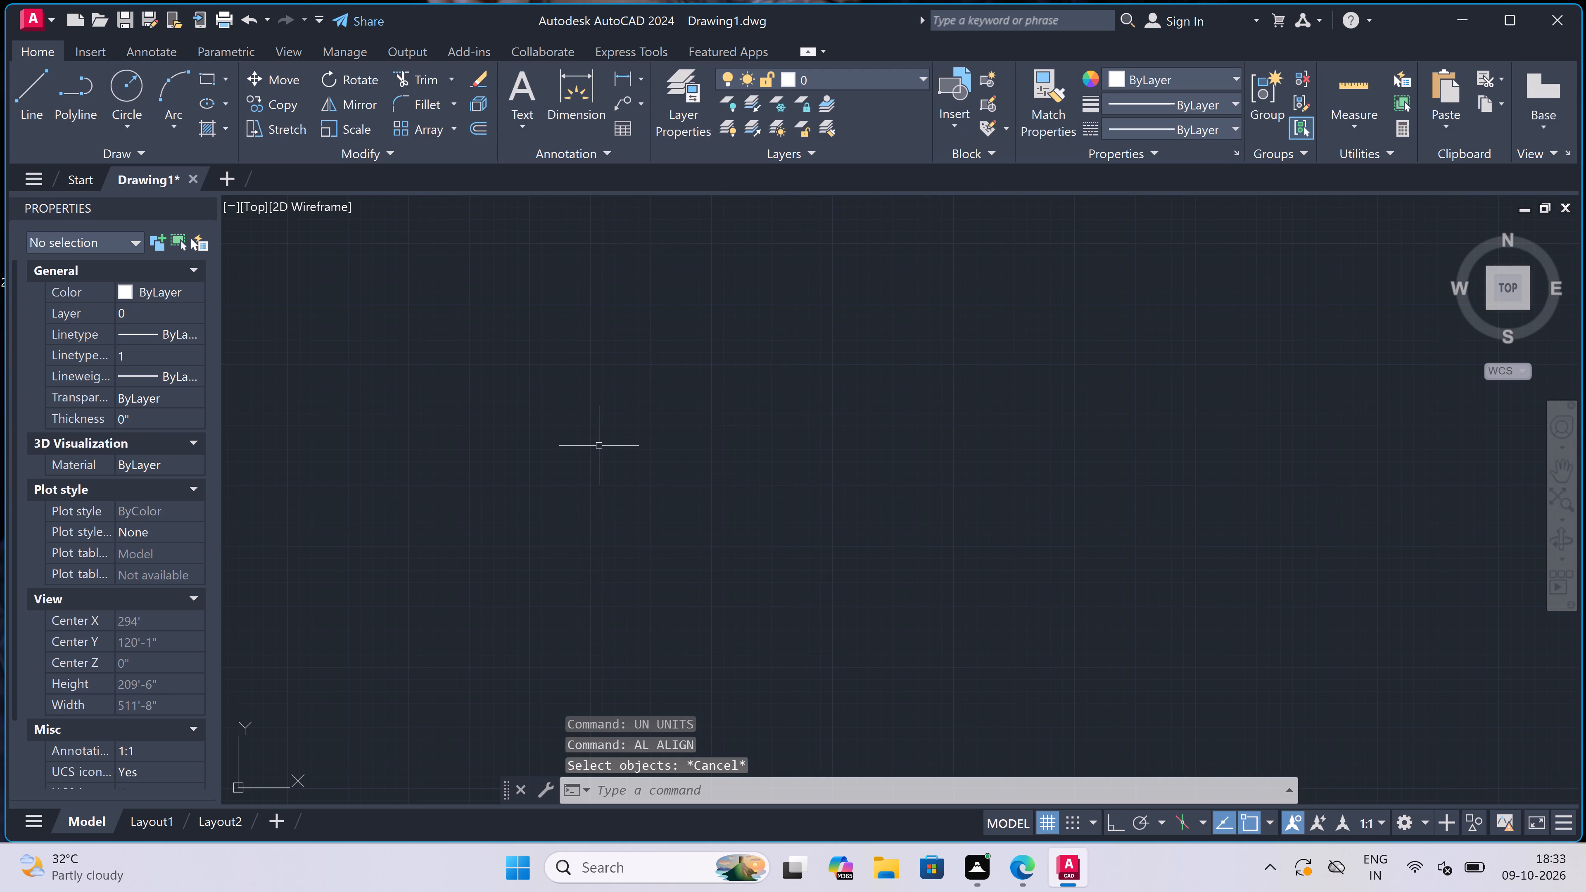
With Ortho on, draw one horizontal and one vertical construction line crossing at a common point in the upper part of the drawing area.
text(xl)
key(space)
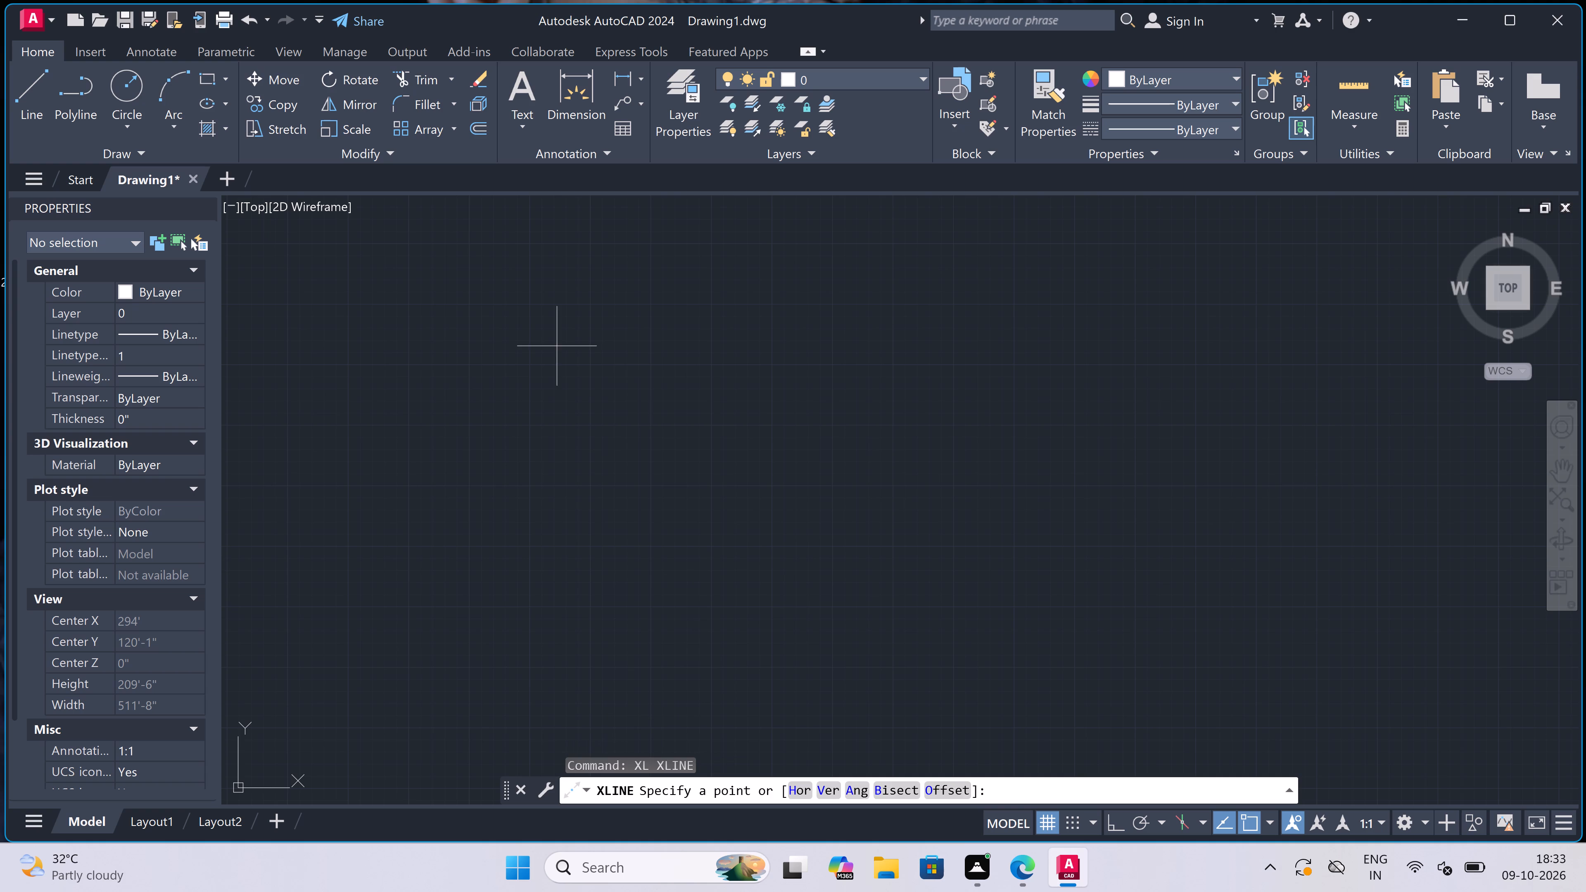
click(539, 312)
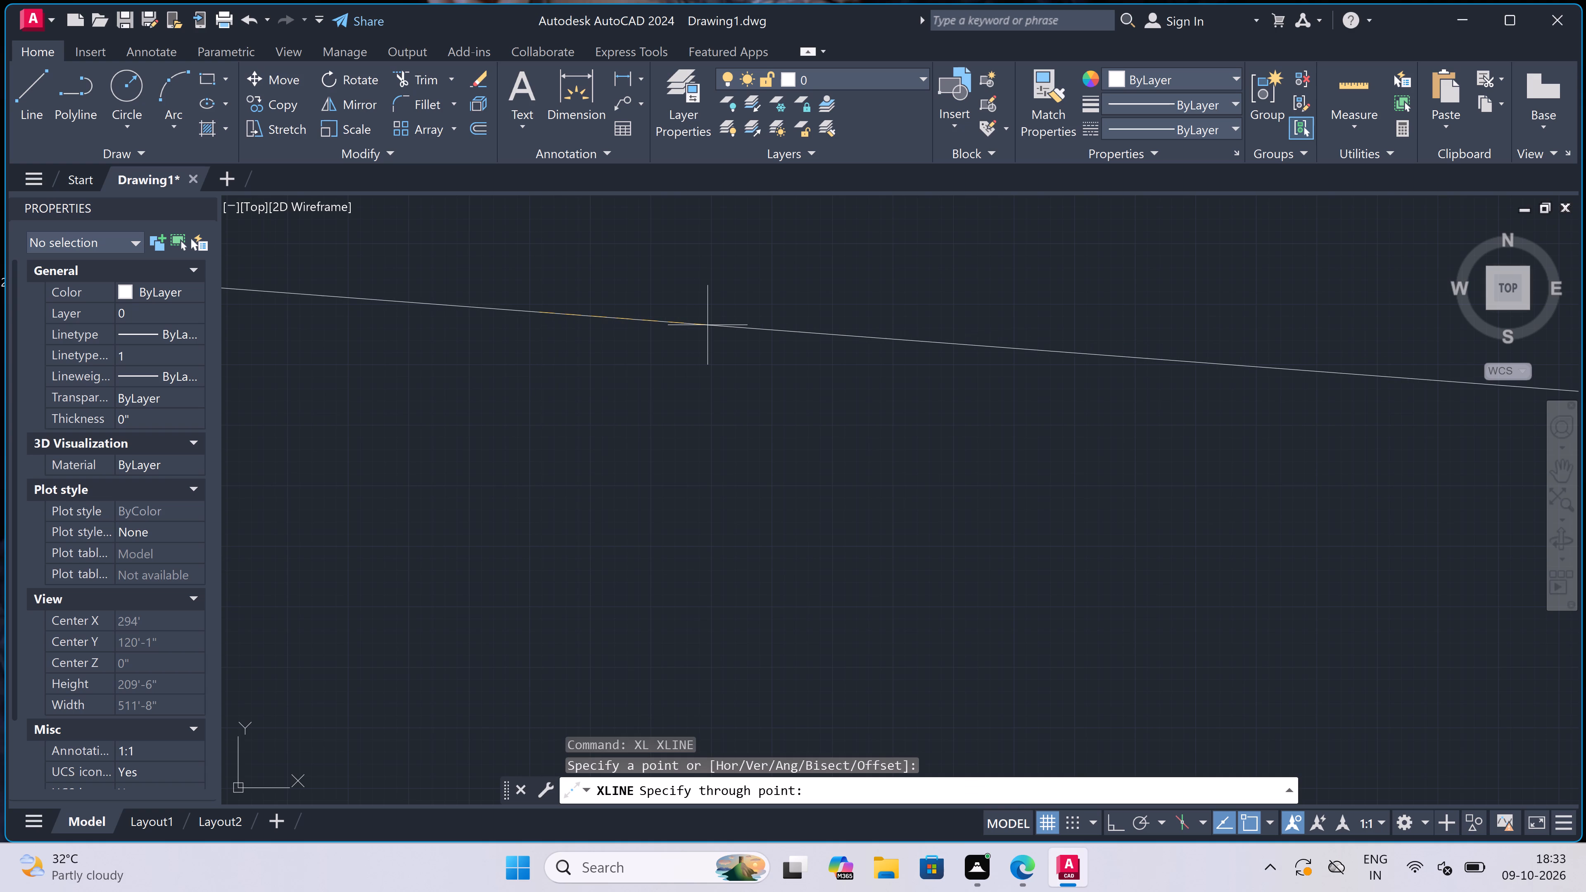
key(F8)
click(594, 308)
click(577, 568)
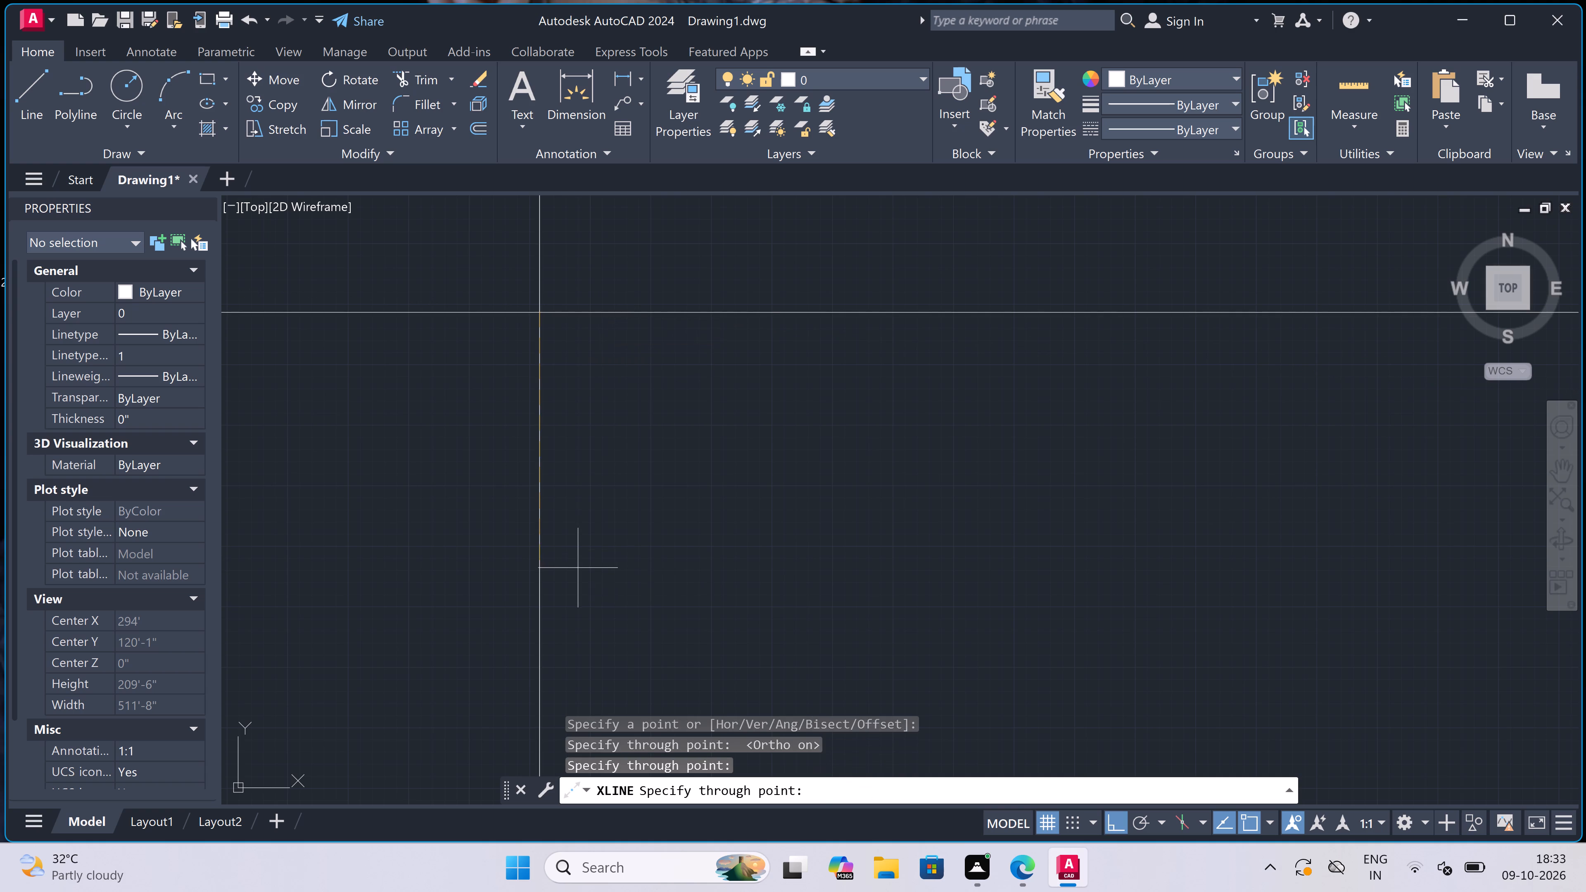
key(Escape)
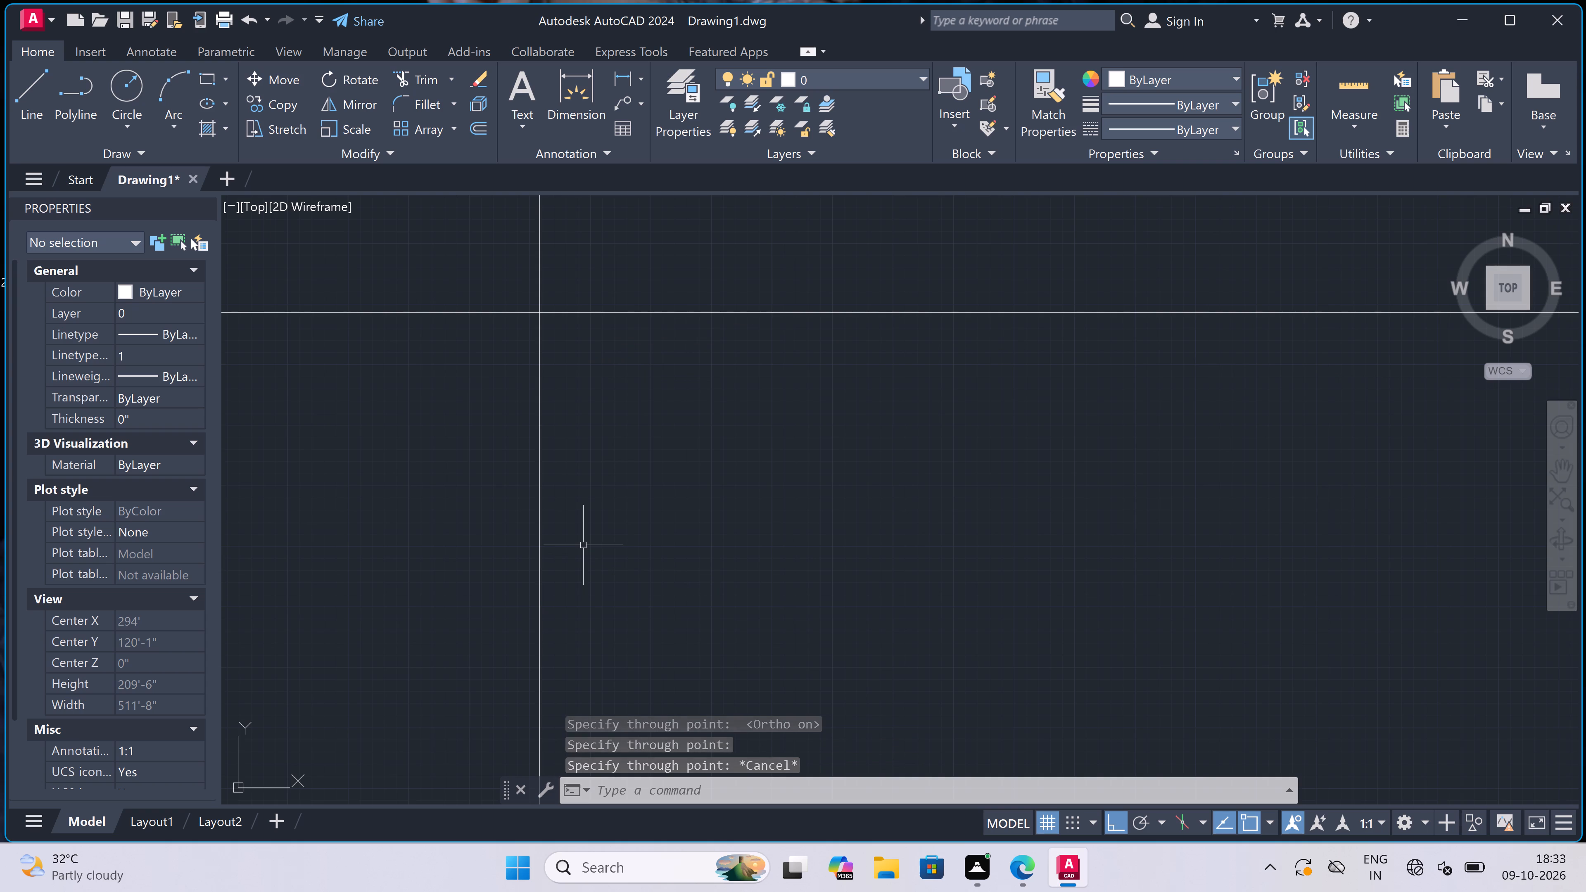
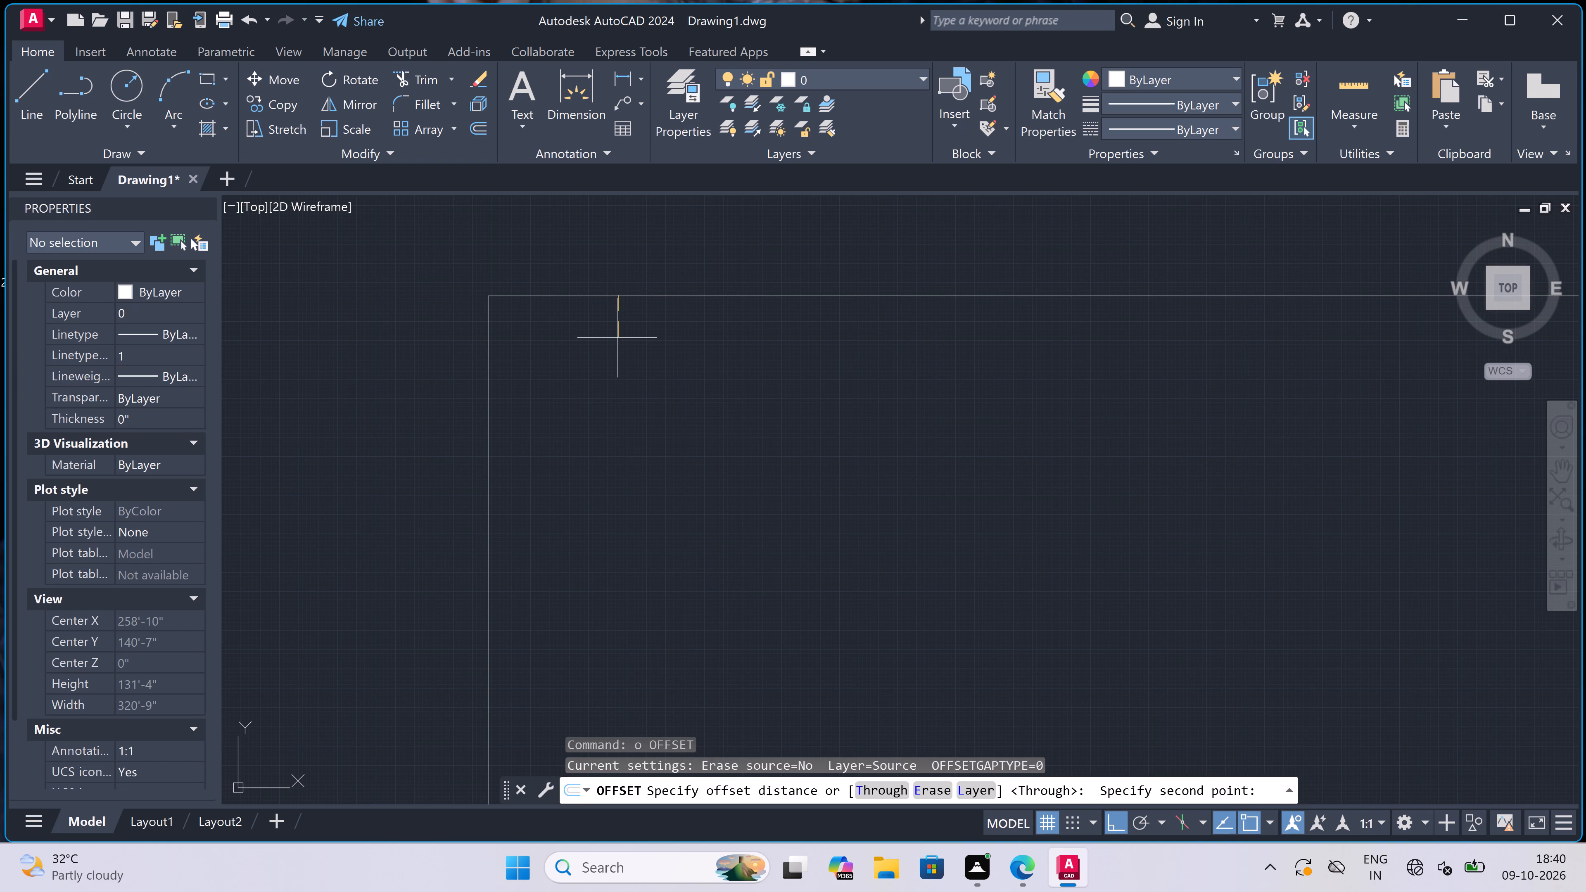
Offset the horizontal and vertical base lines 9" inward to form the outer wall thickness.
text(9")
key(space)
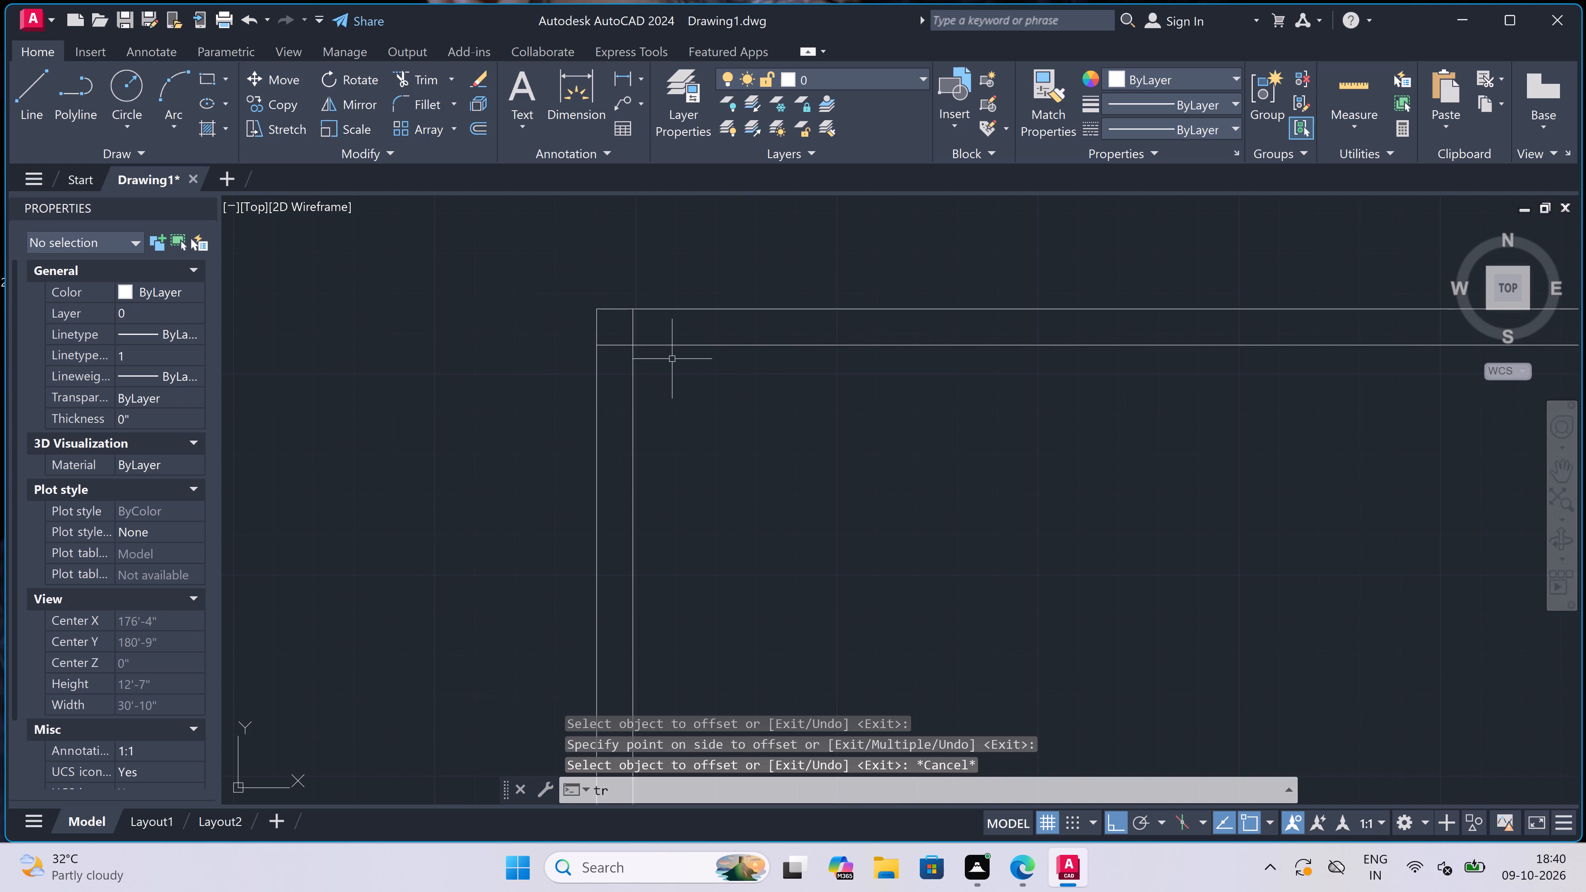
Trim the overlapping ends of the two inner wall lines where they meet at the upper-left wall corner.
key(space)
scroll(620, 335, up, 4)
drag(621, 334, 622, 346)
click(586, 587)
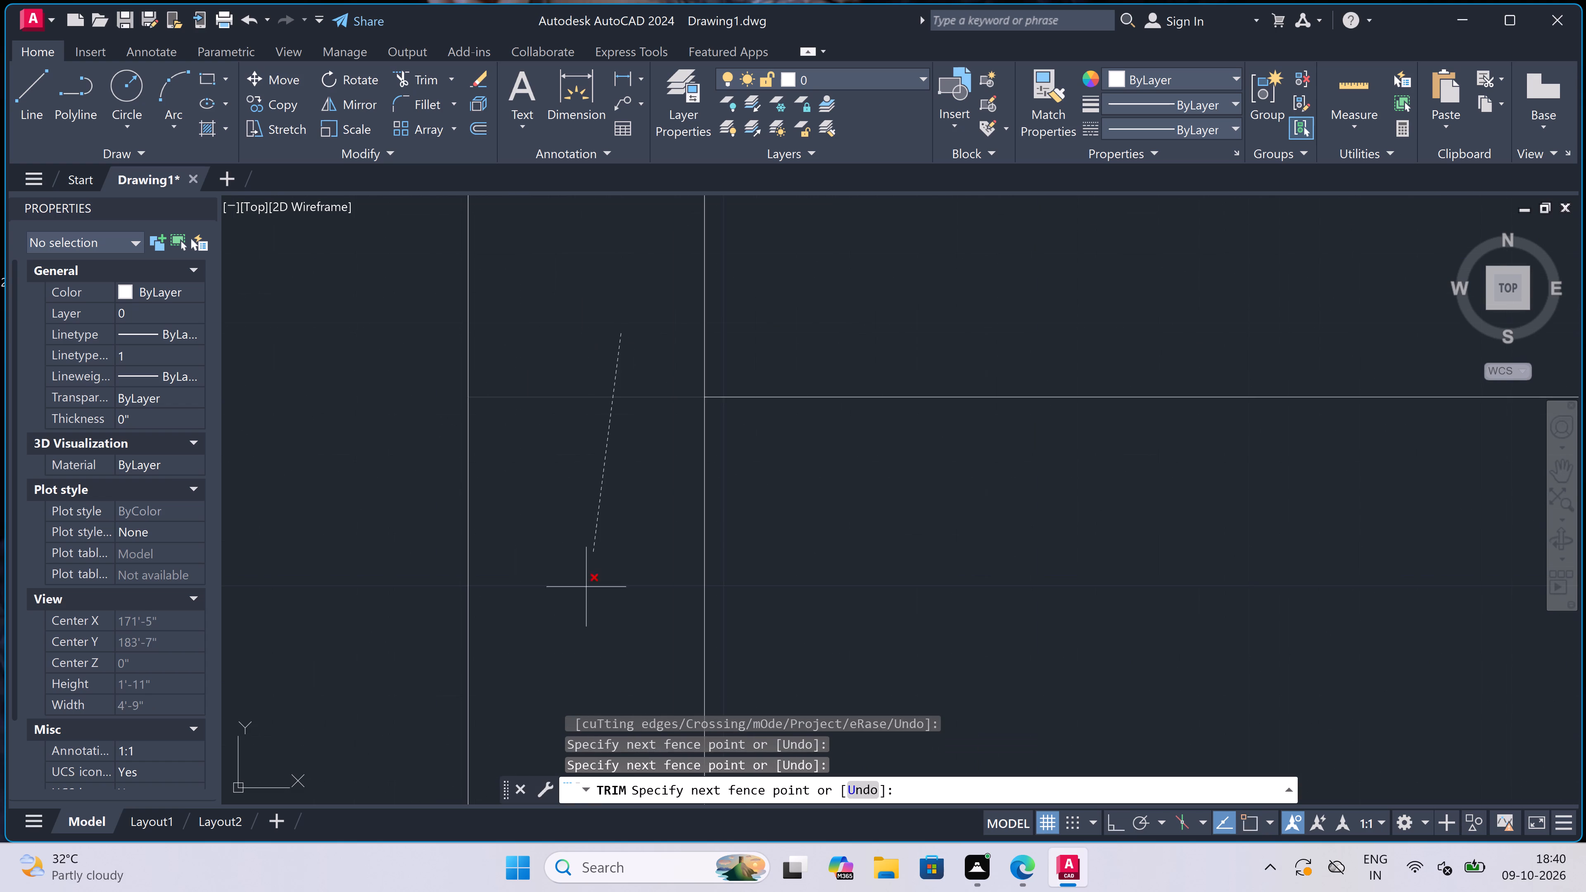
drag(598, 365, 601, 363)
click(741, 329)
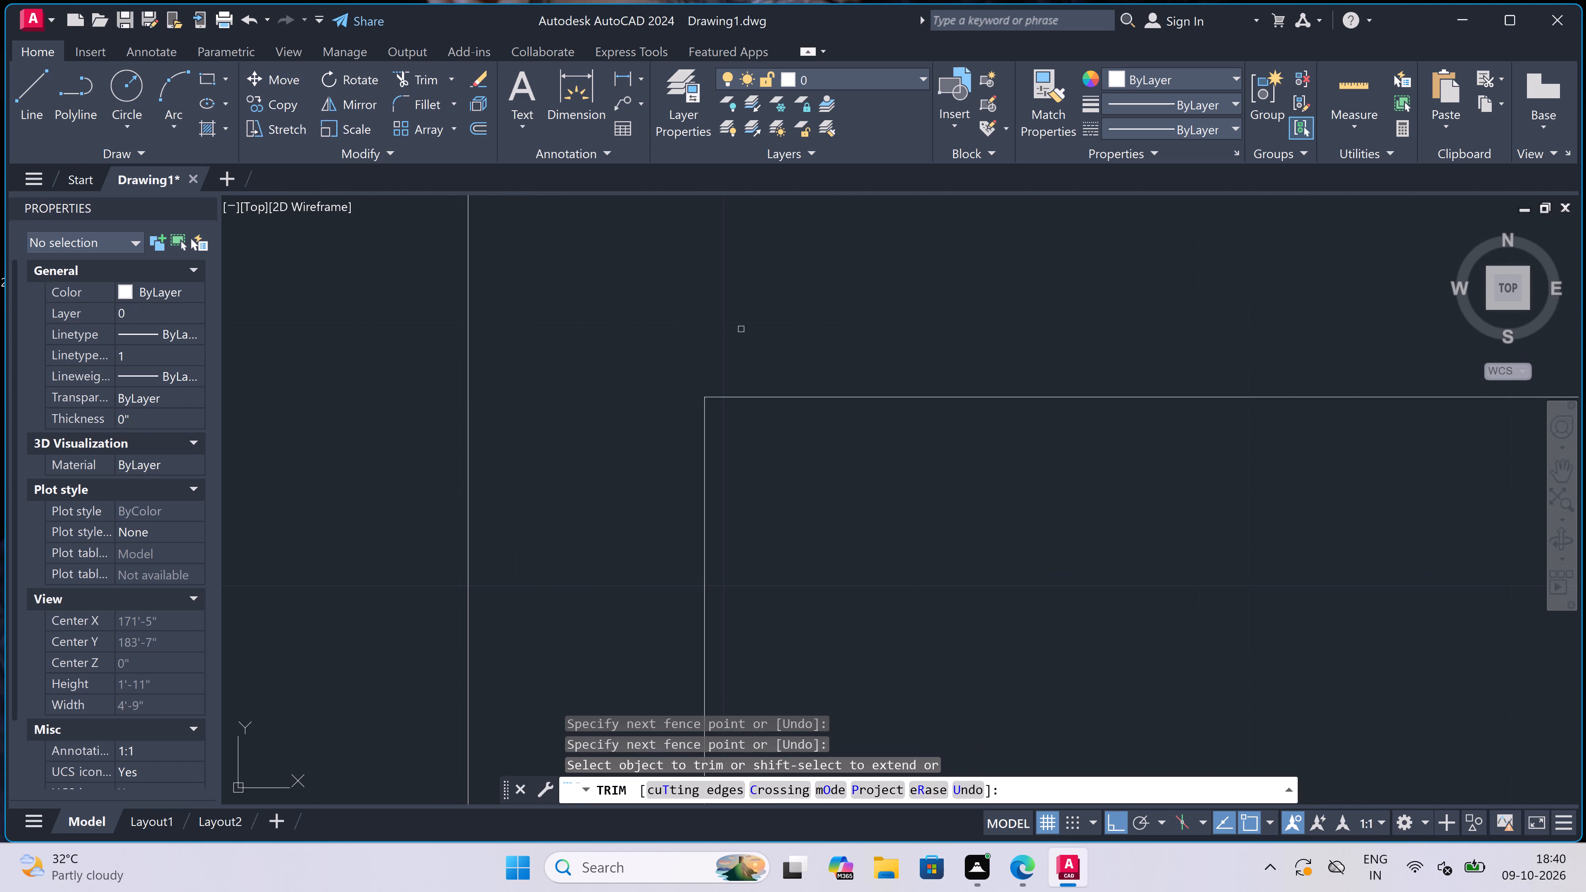
key(Escape)
scroll(734, 333, down, 4)
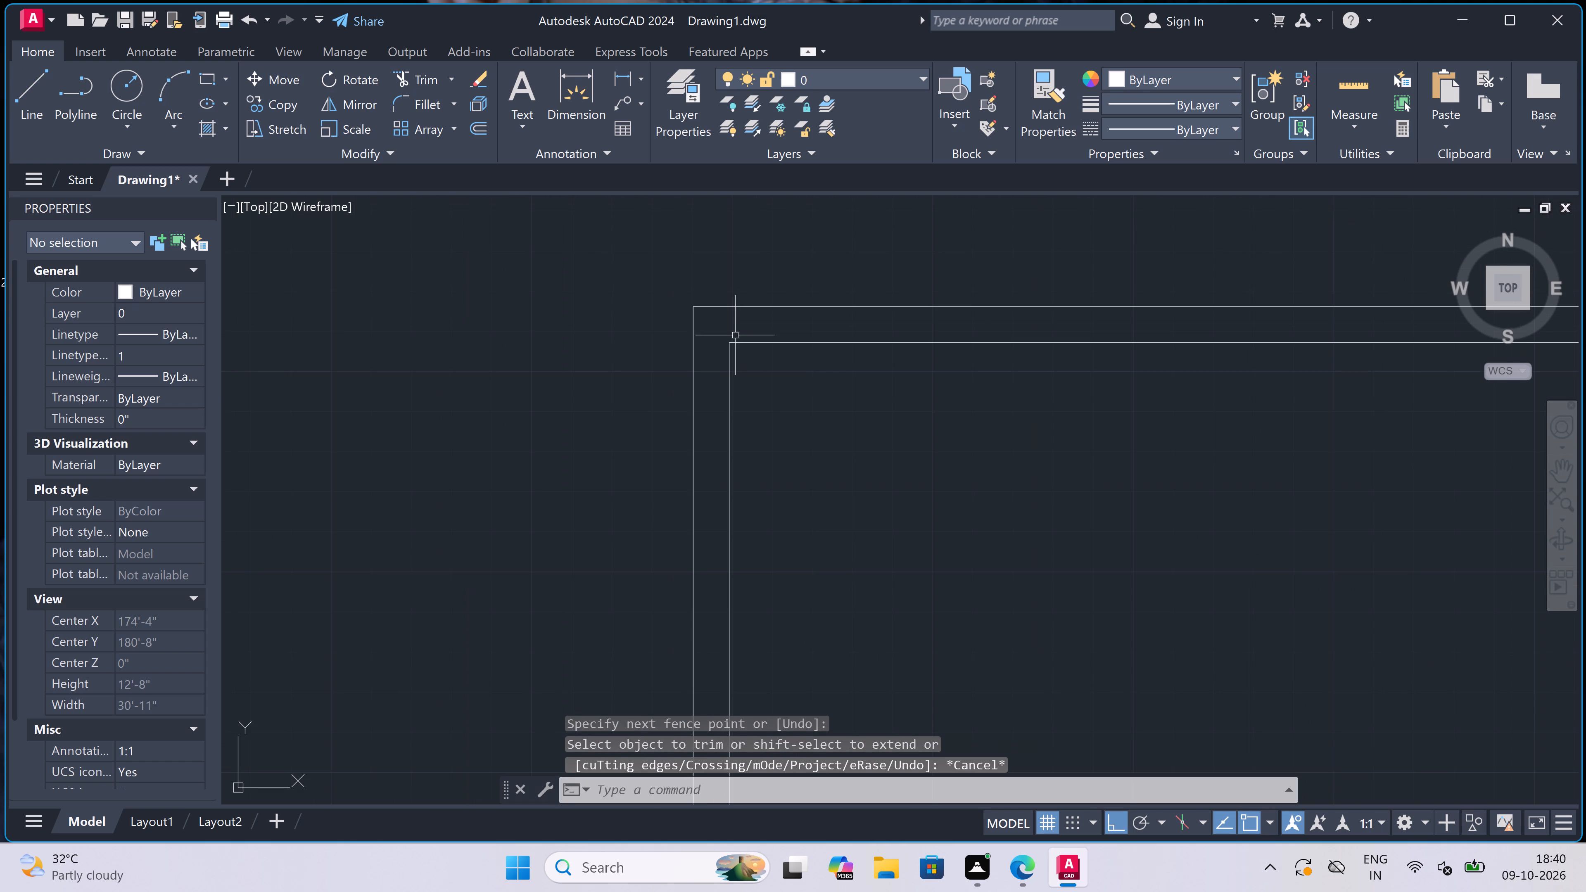
Offset the inner line of the top wall 11' downward.
key(o)
key(space)
drag(833, 339, 834, 351)
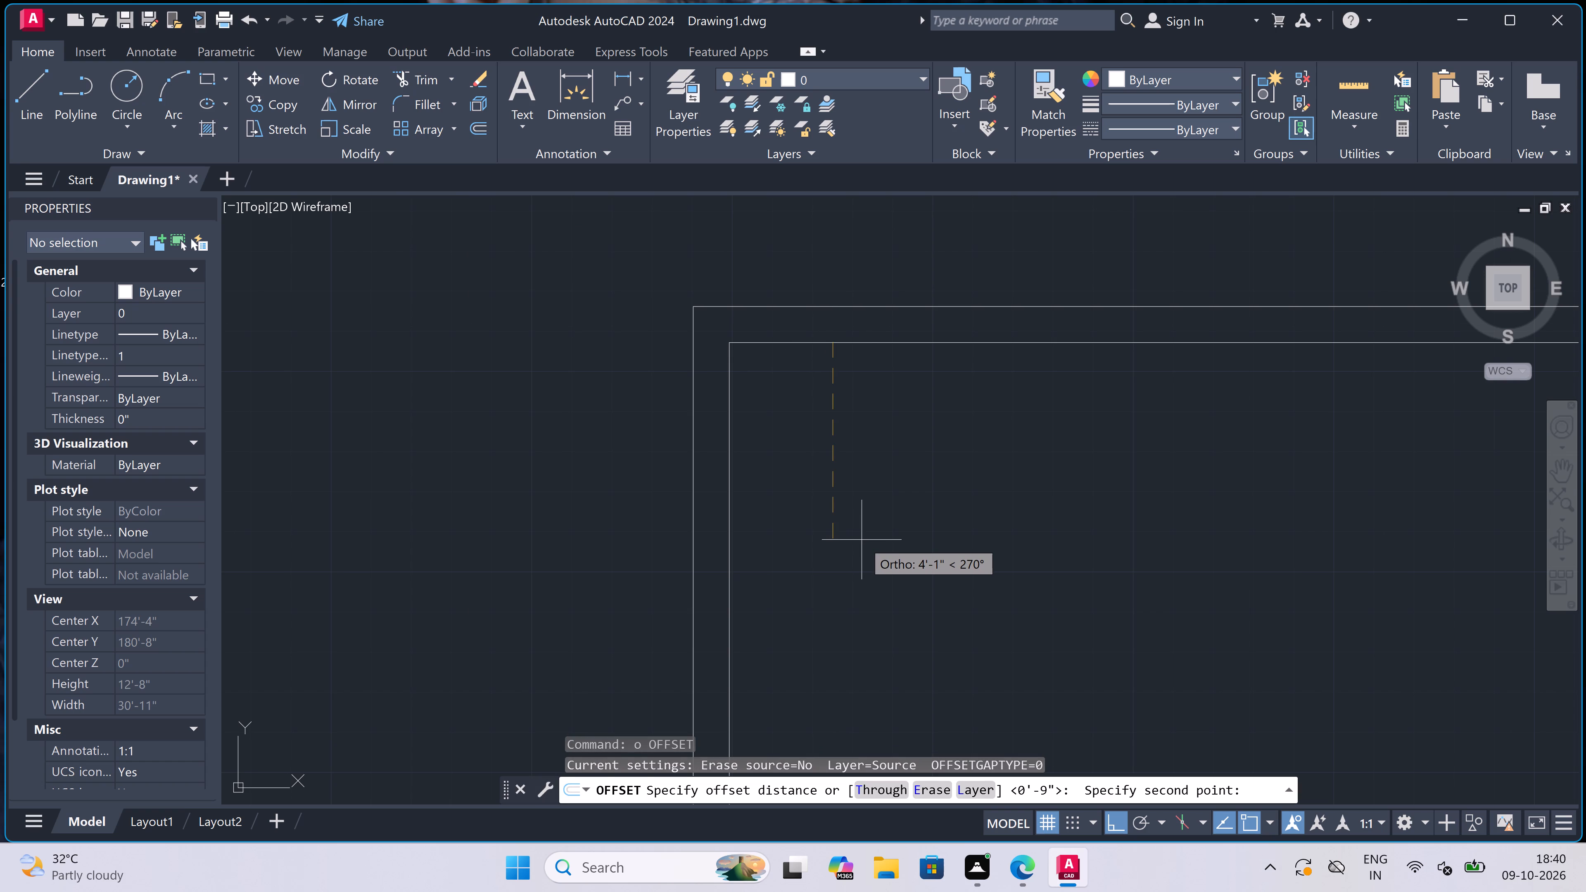
text(11')
key(space)
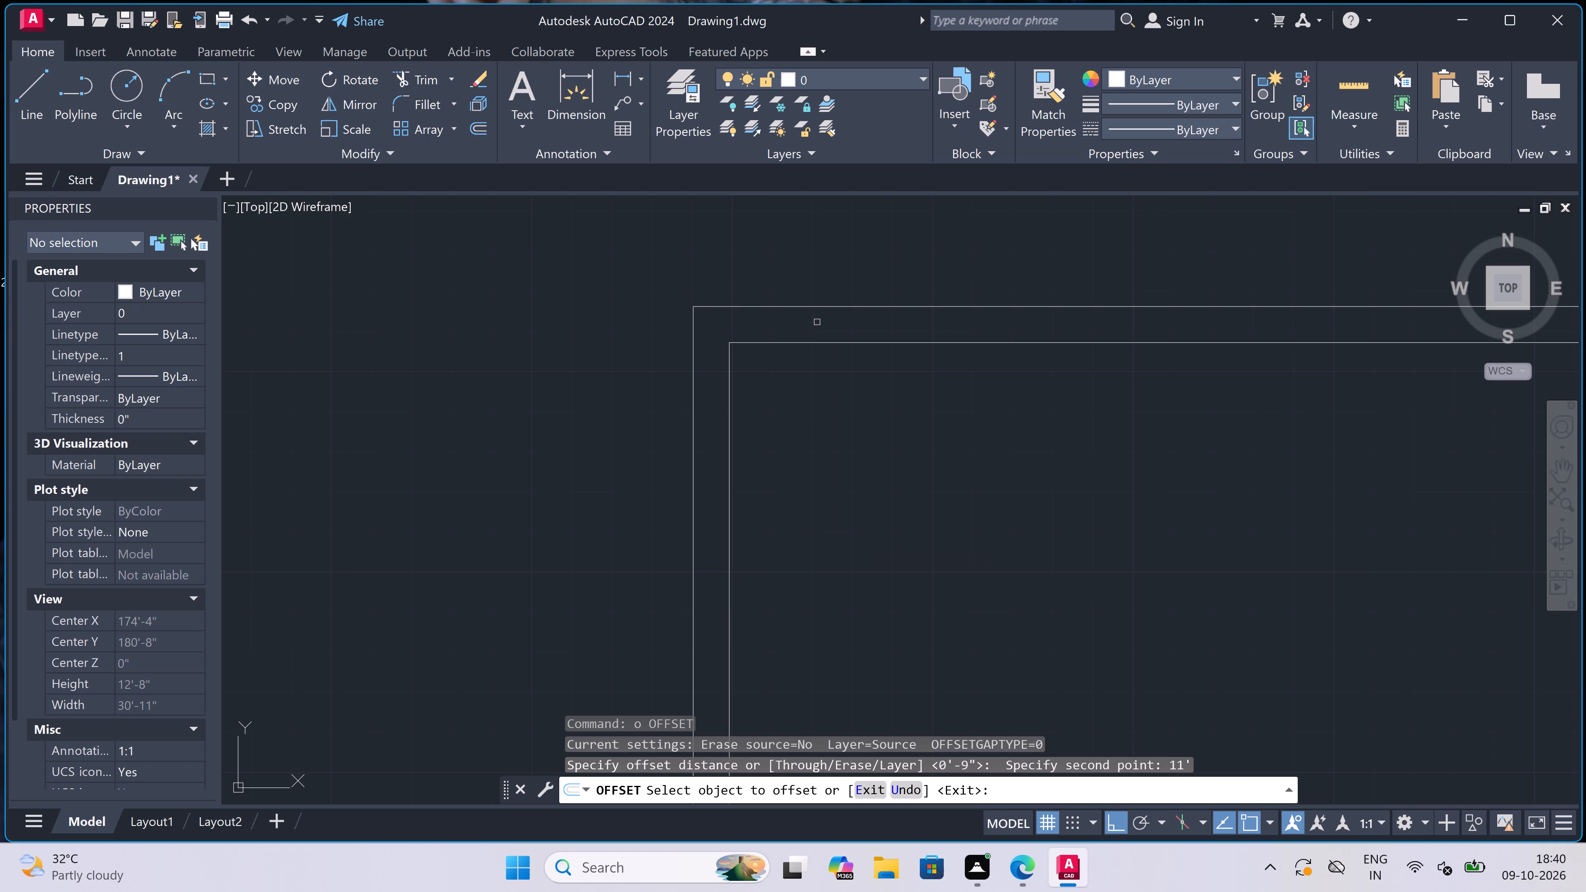
drag(810, 343, 810, 351)
click(815, 431)
key(Escape)
scroll(813, 356, down, 4)
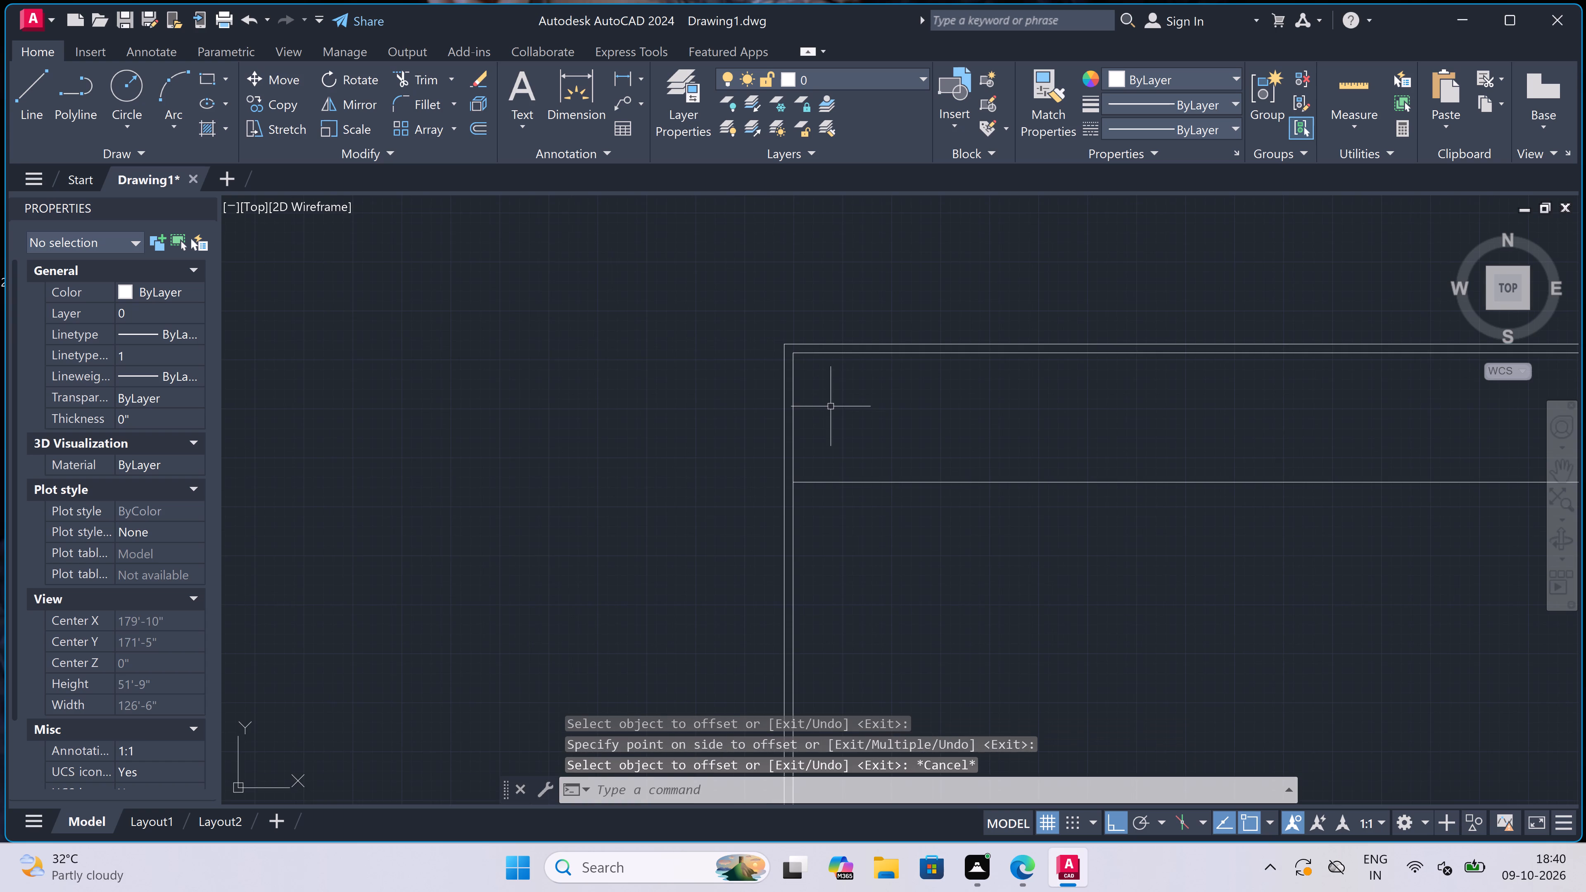
Offset the new horizontal room line 4.5" downward to form a partition wall.
scroll(840, 479, up, 1)
key(space)
click(841, 485)
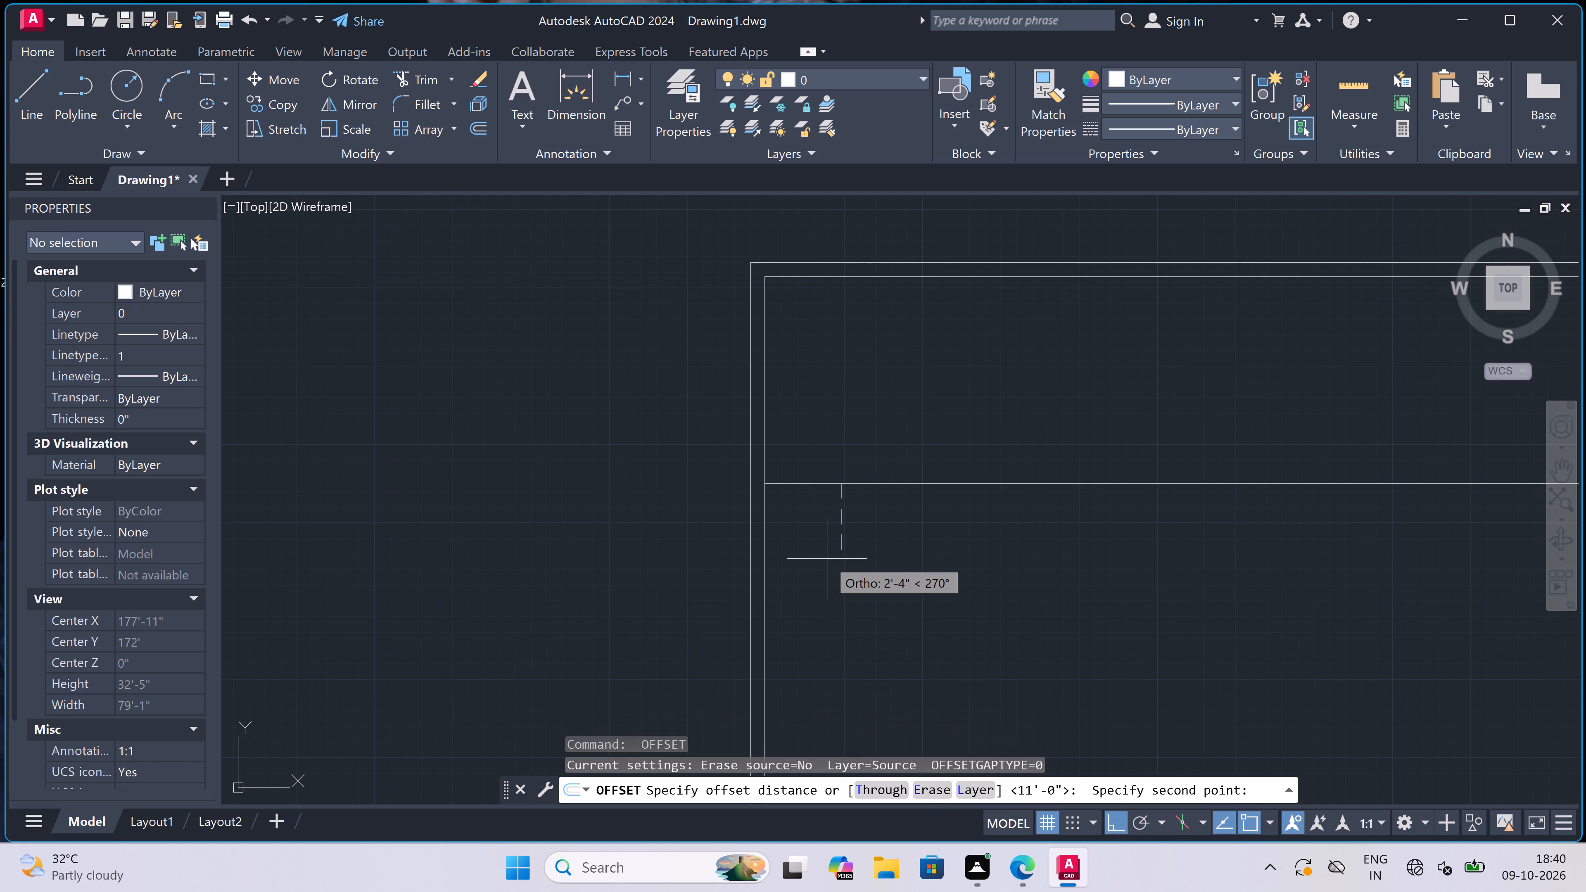
scroll(828, 558, up, 3)
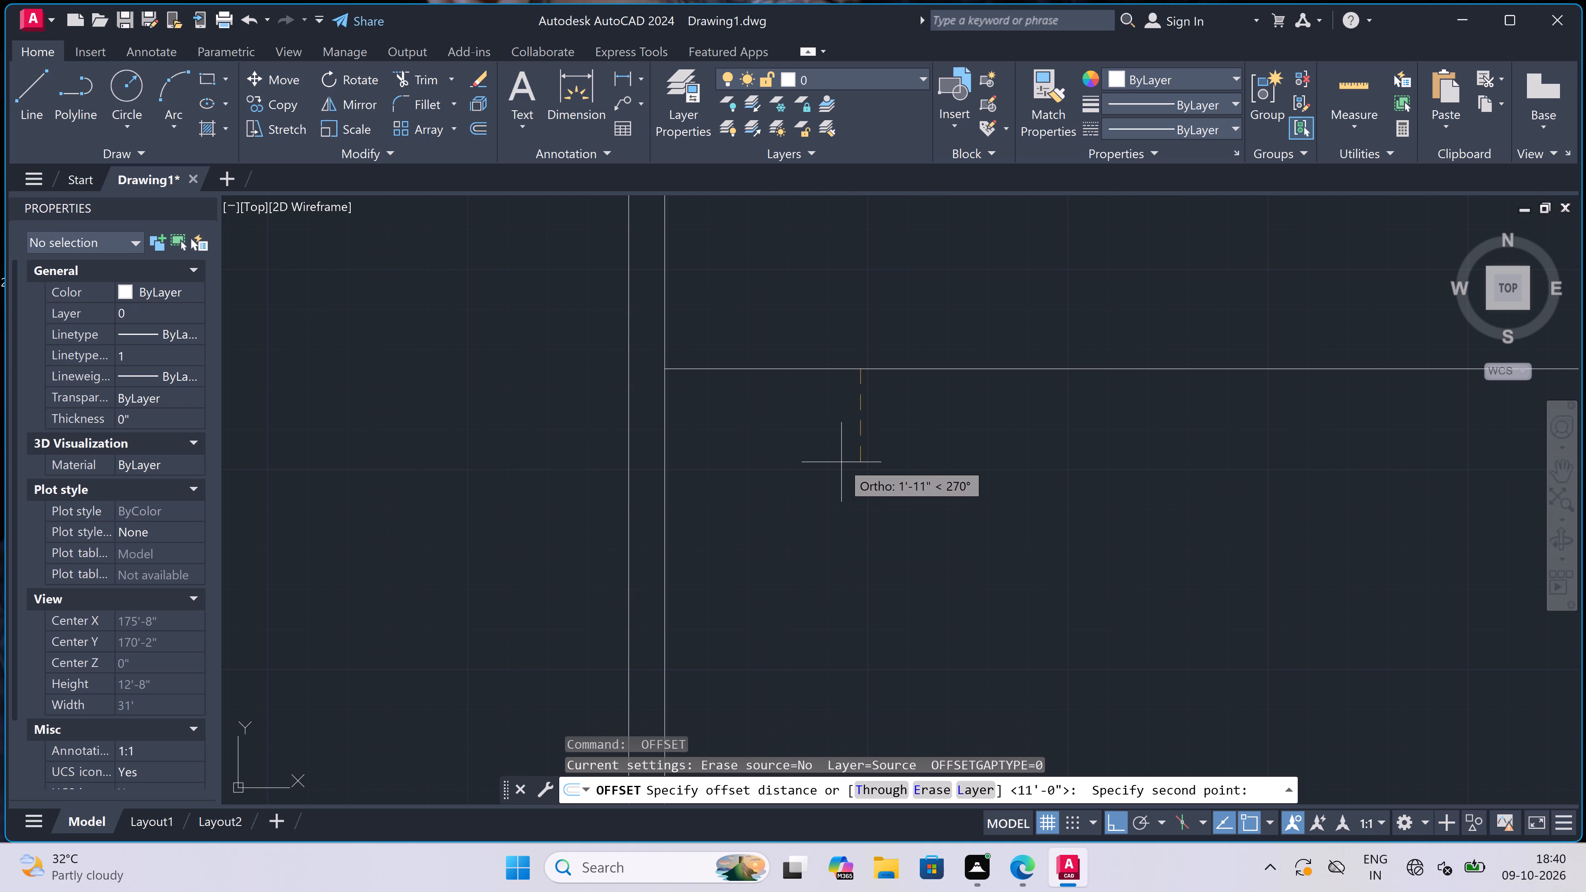
text(4.5")
key(space)
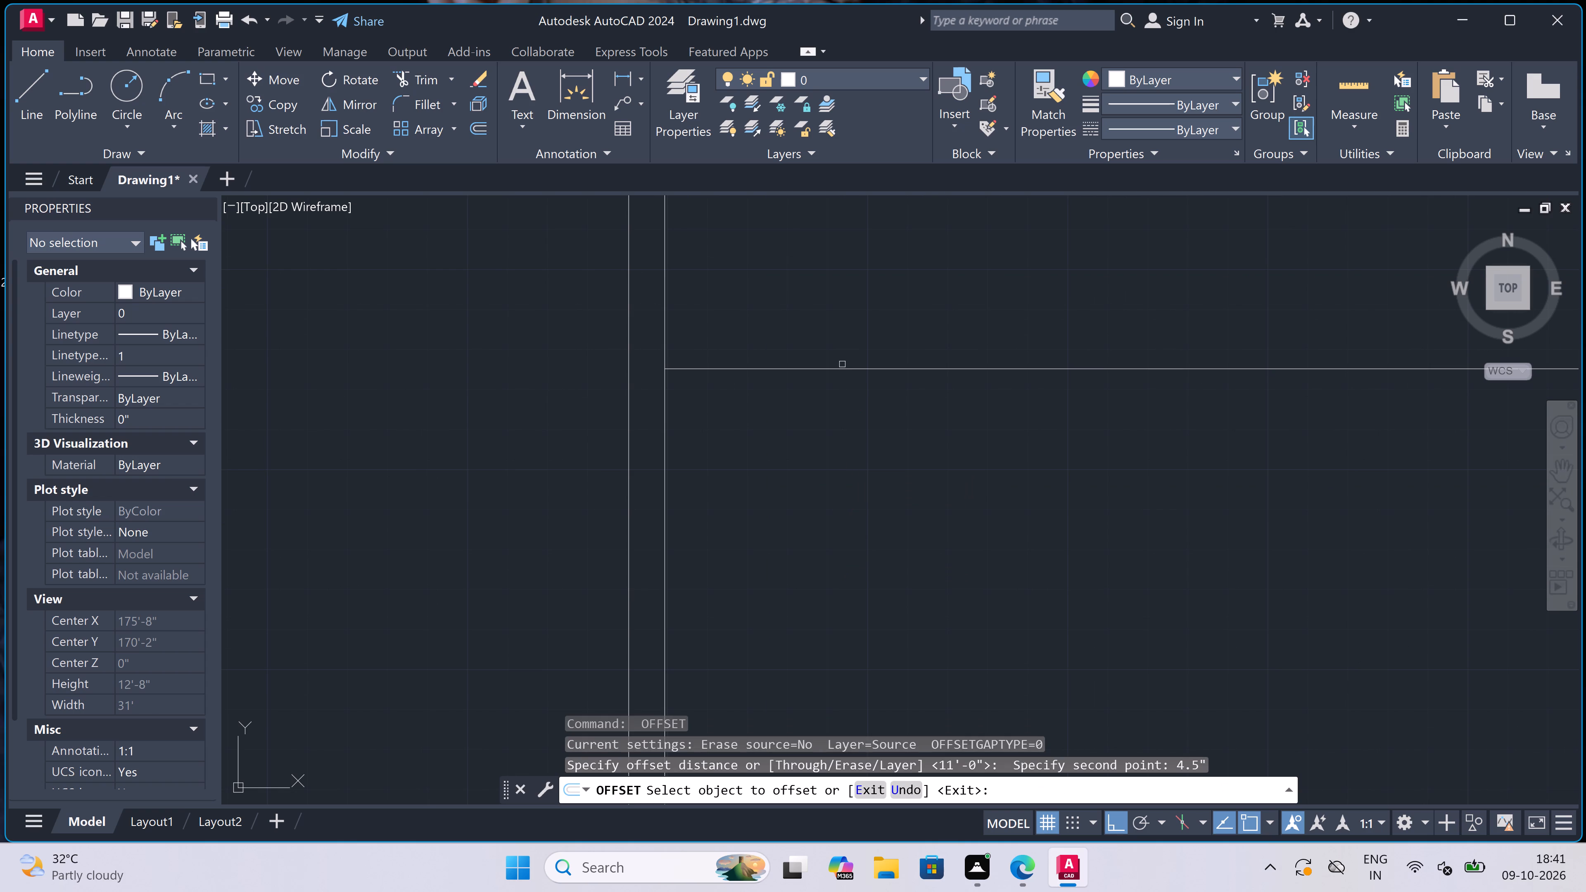
drag(836, 367, 836, 372)
click(831, 406)
key(Escape)
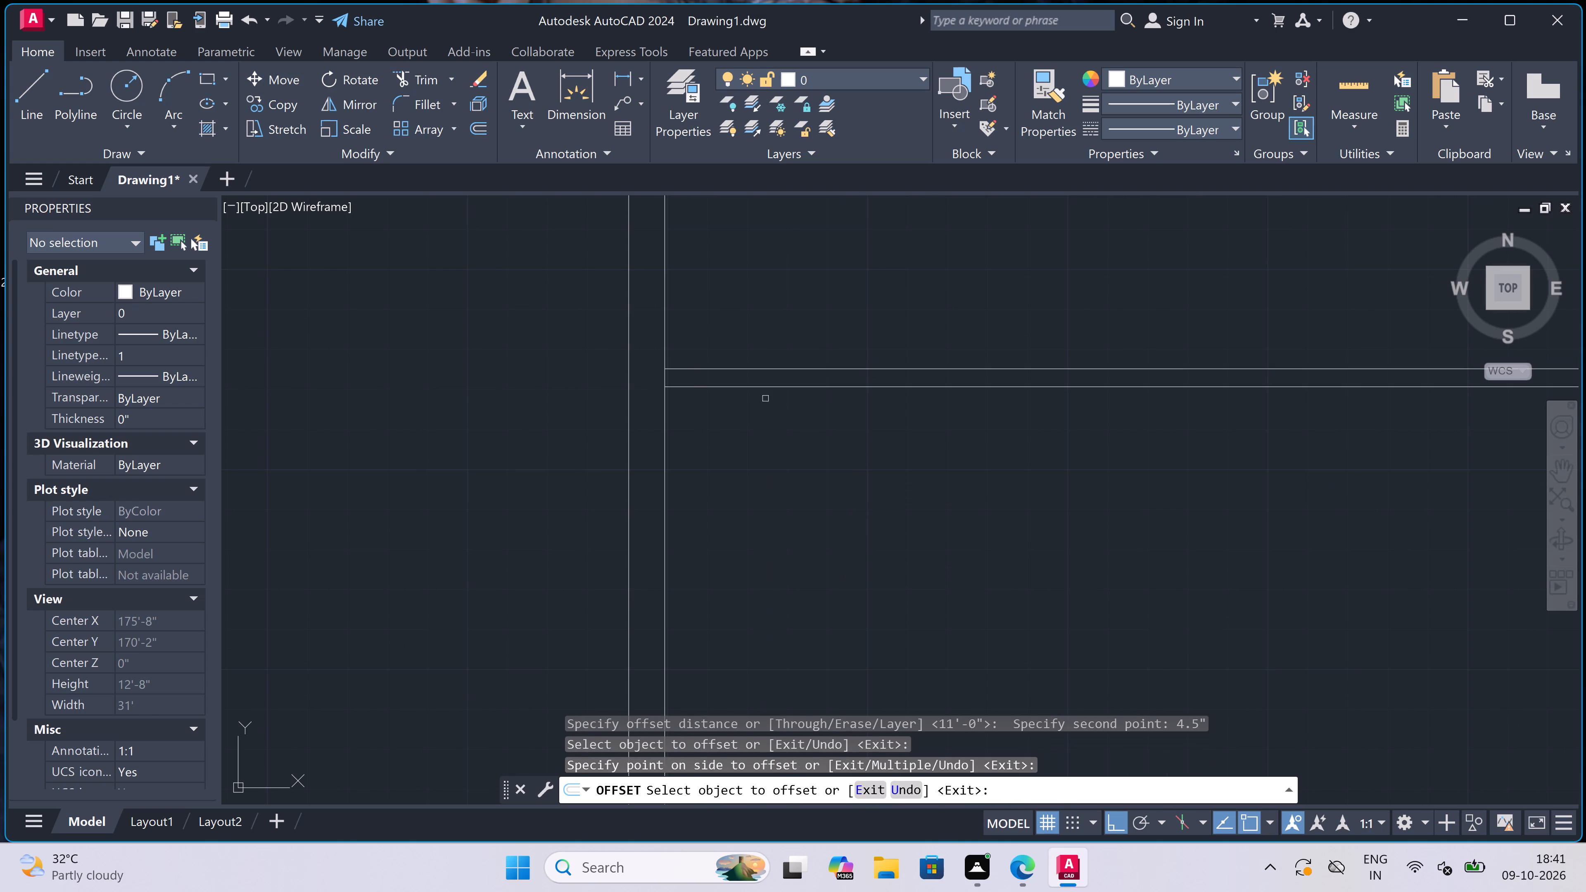
Offset the inner line of the left wall 13'2" to the right.
key(space)
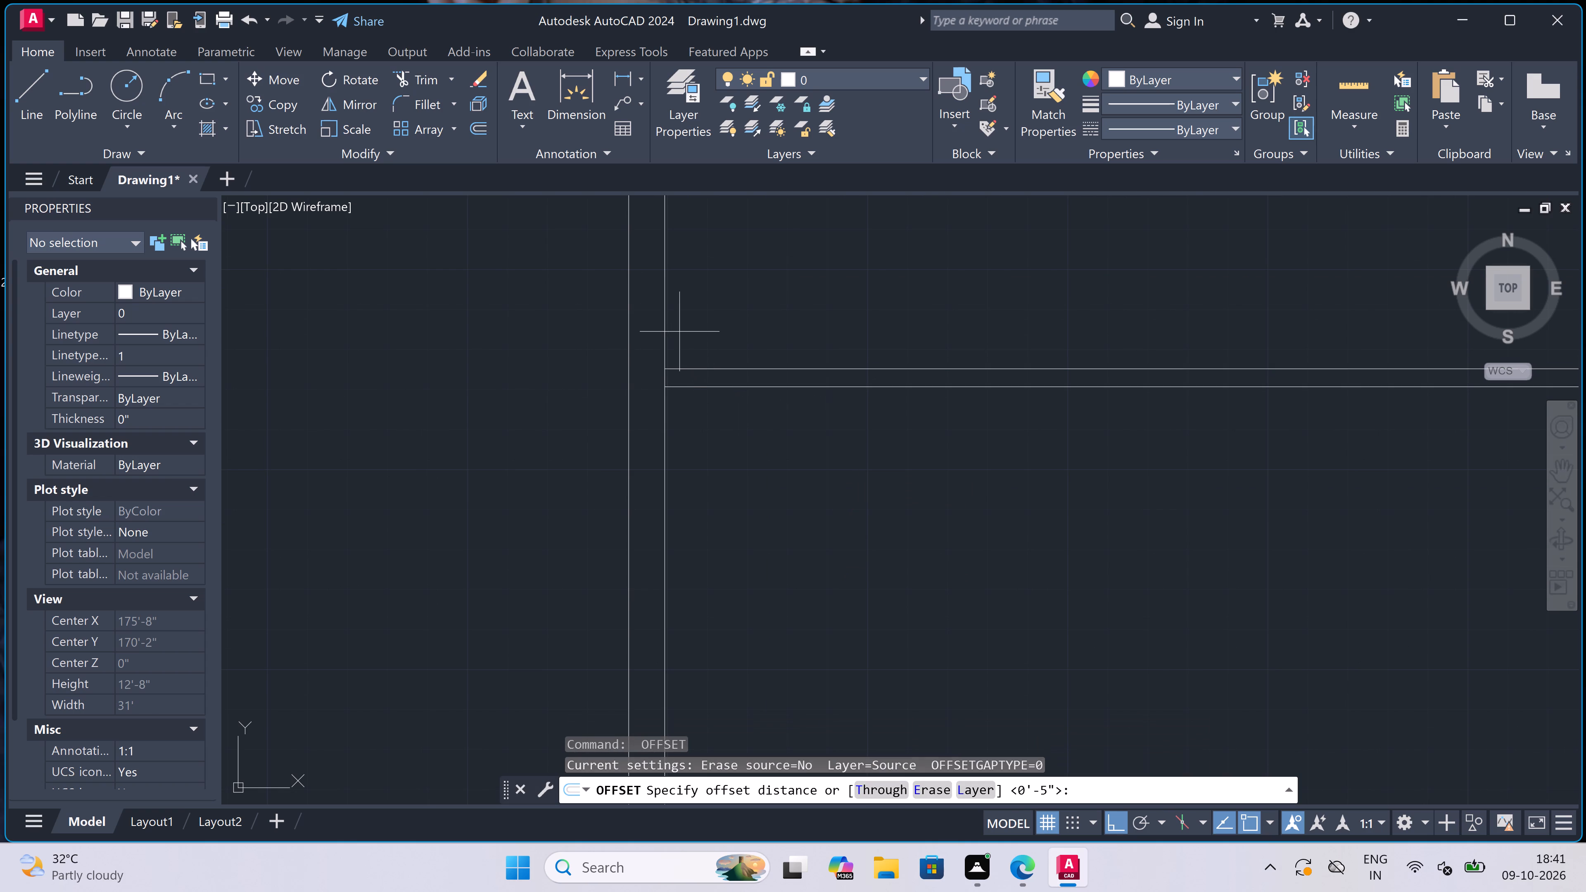
click(661, 334)
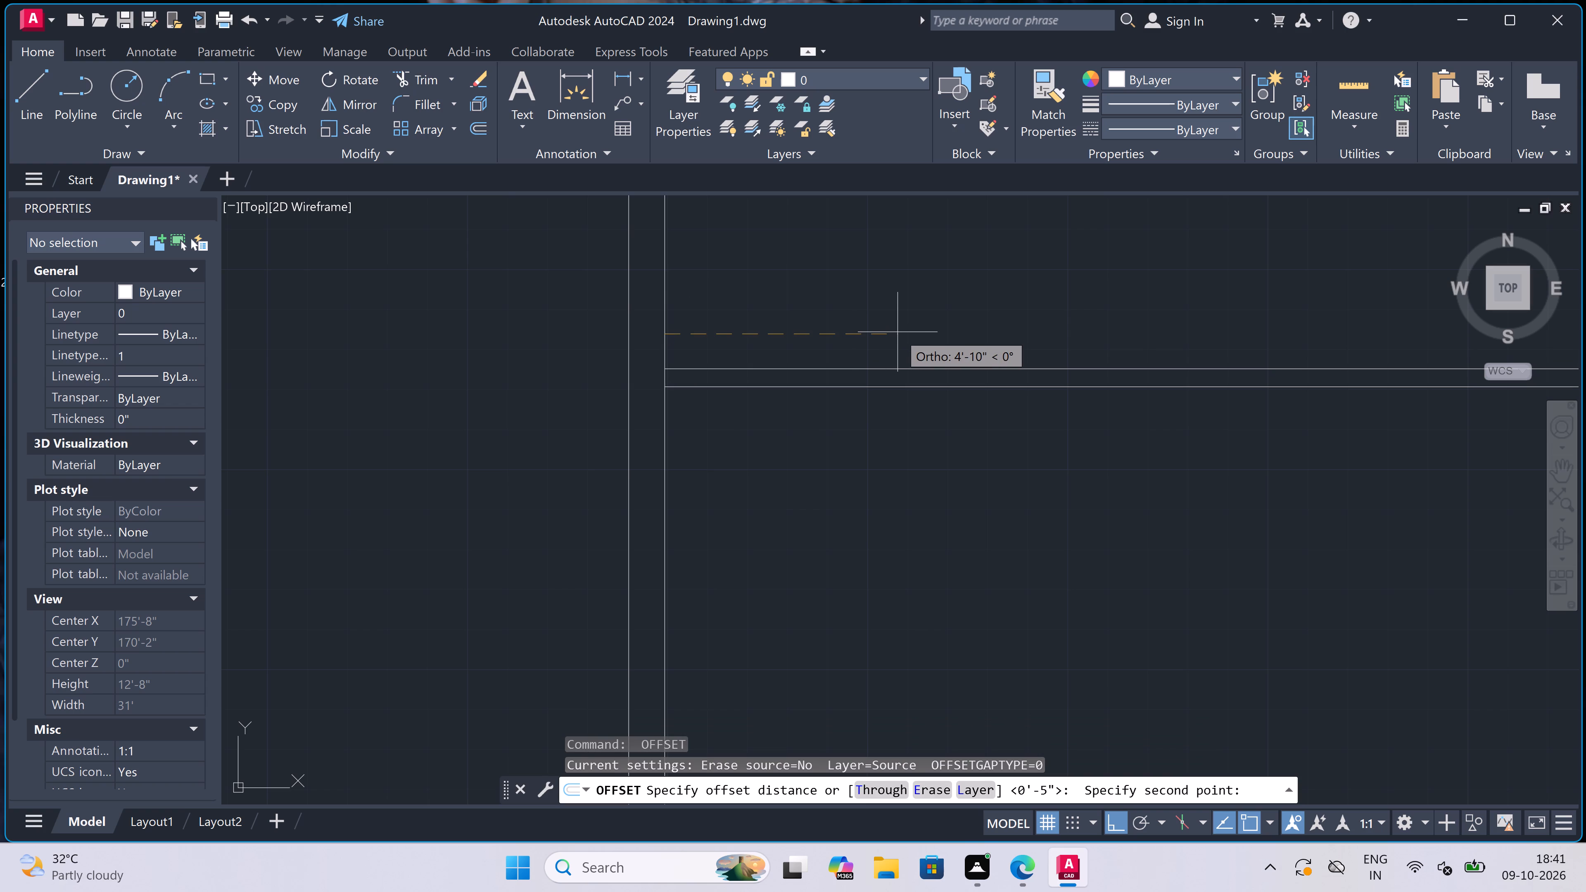
text(13'2")
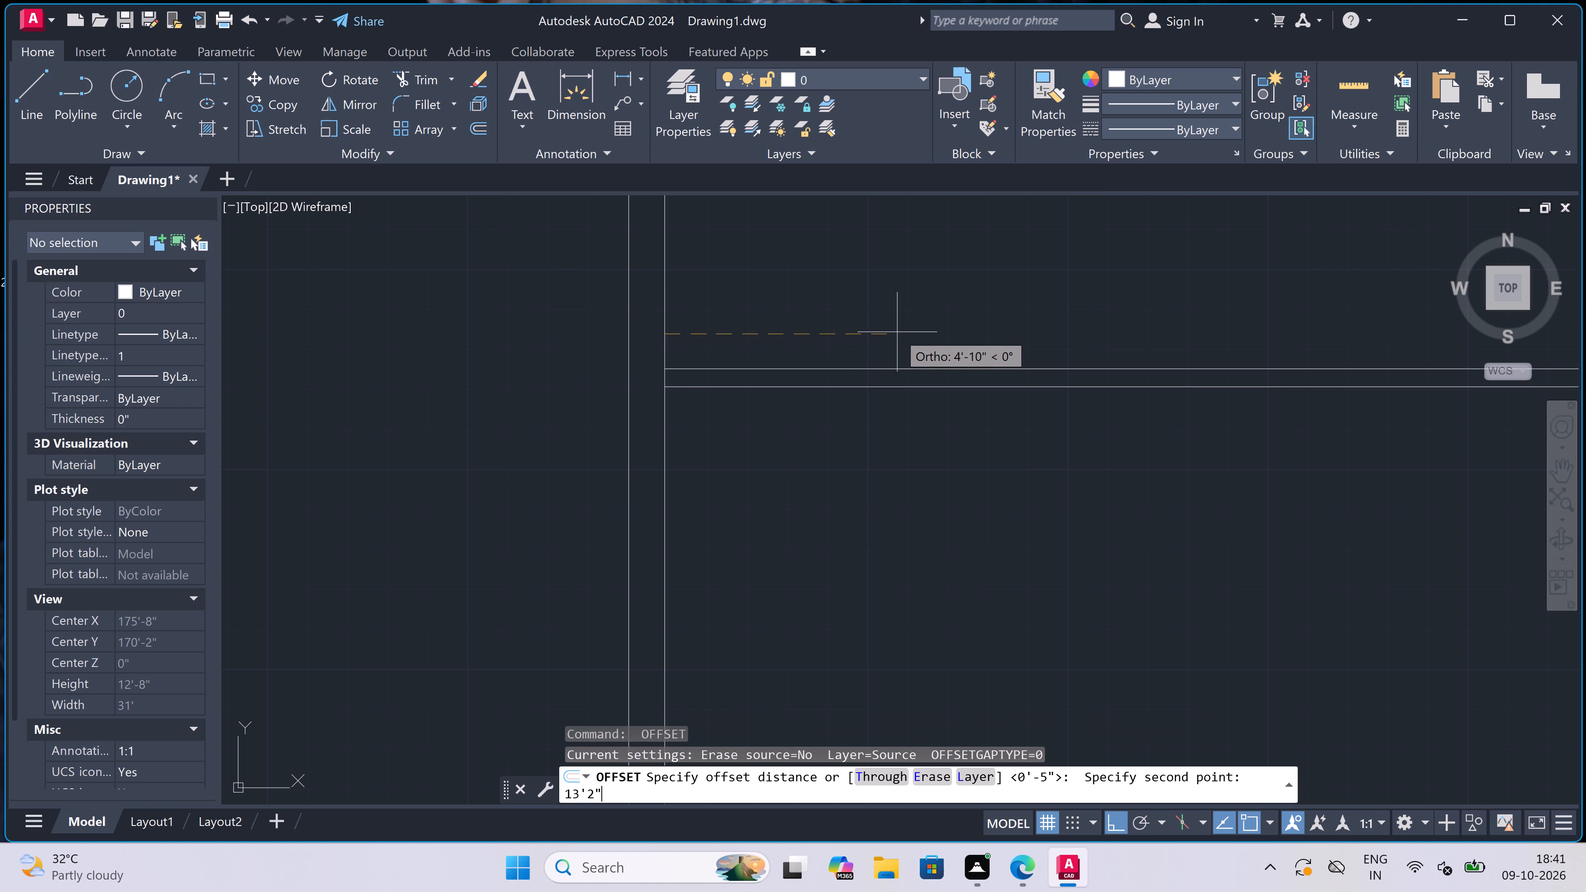
key(space)
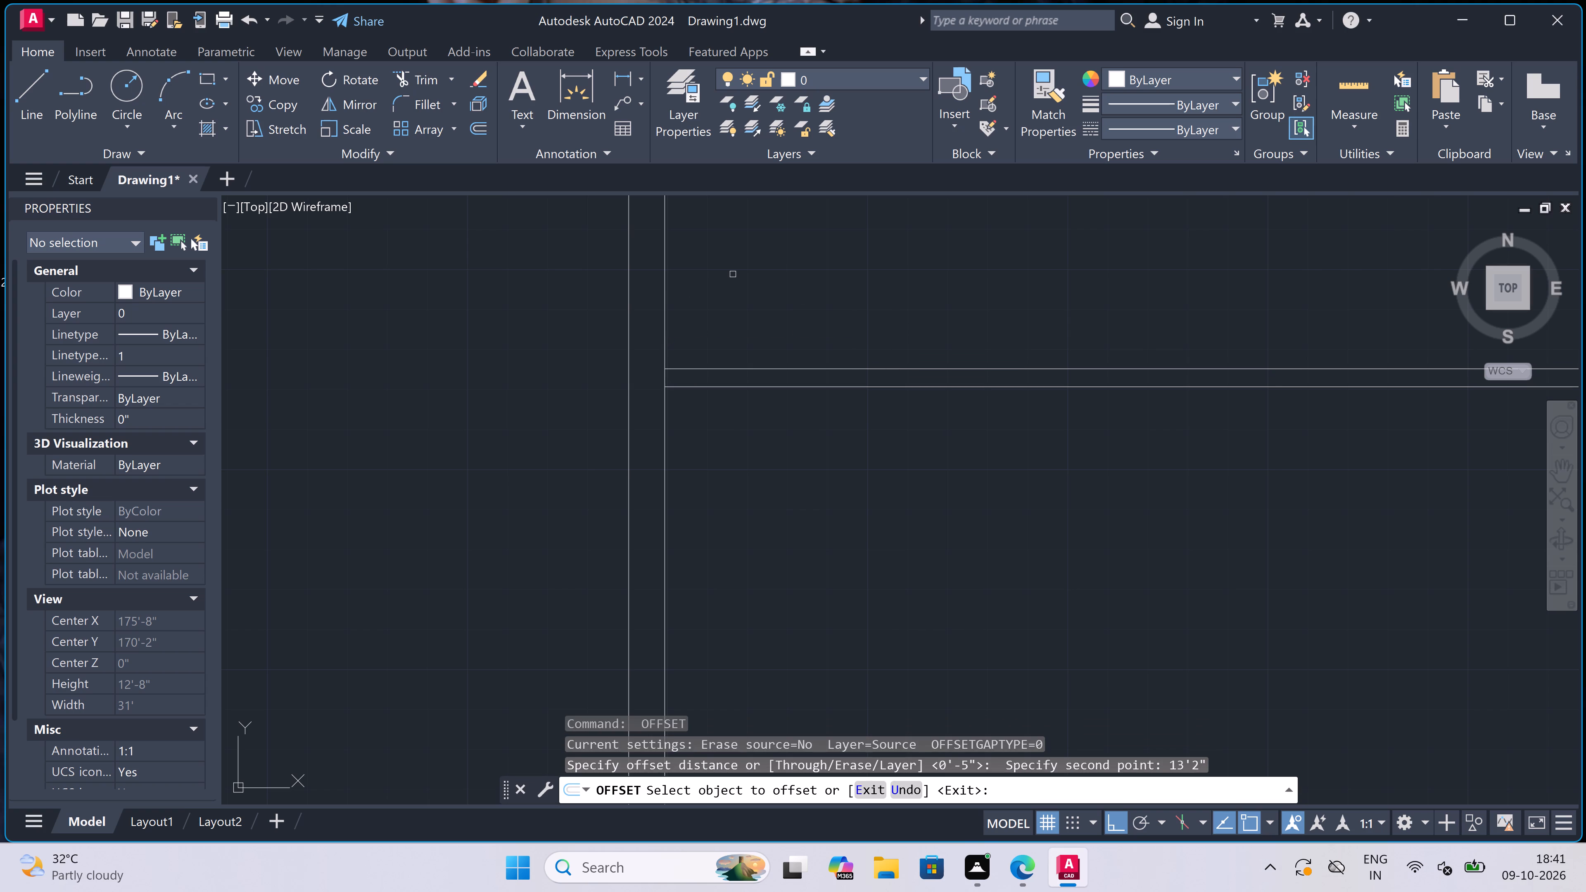
click(665, 282)
click(792, 307)
scroll(757, 336, down, 6)
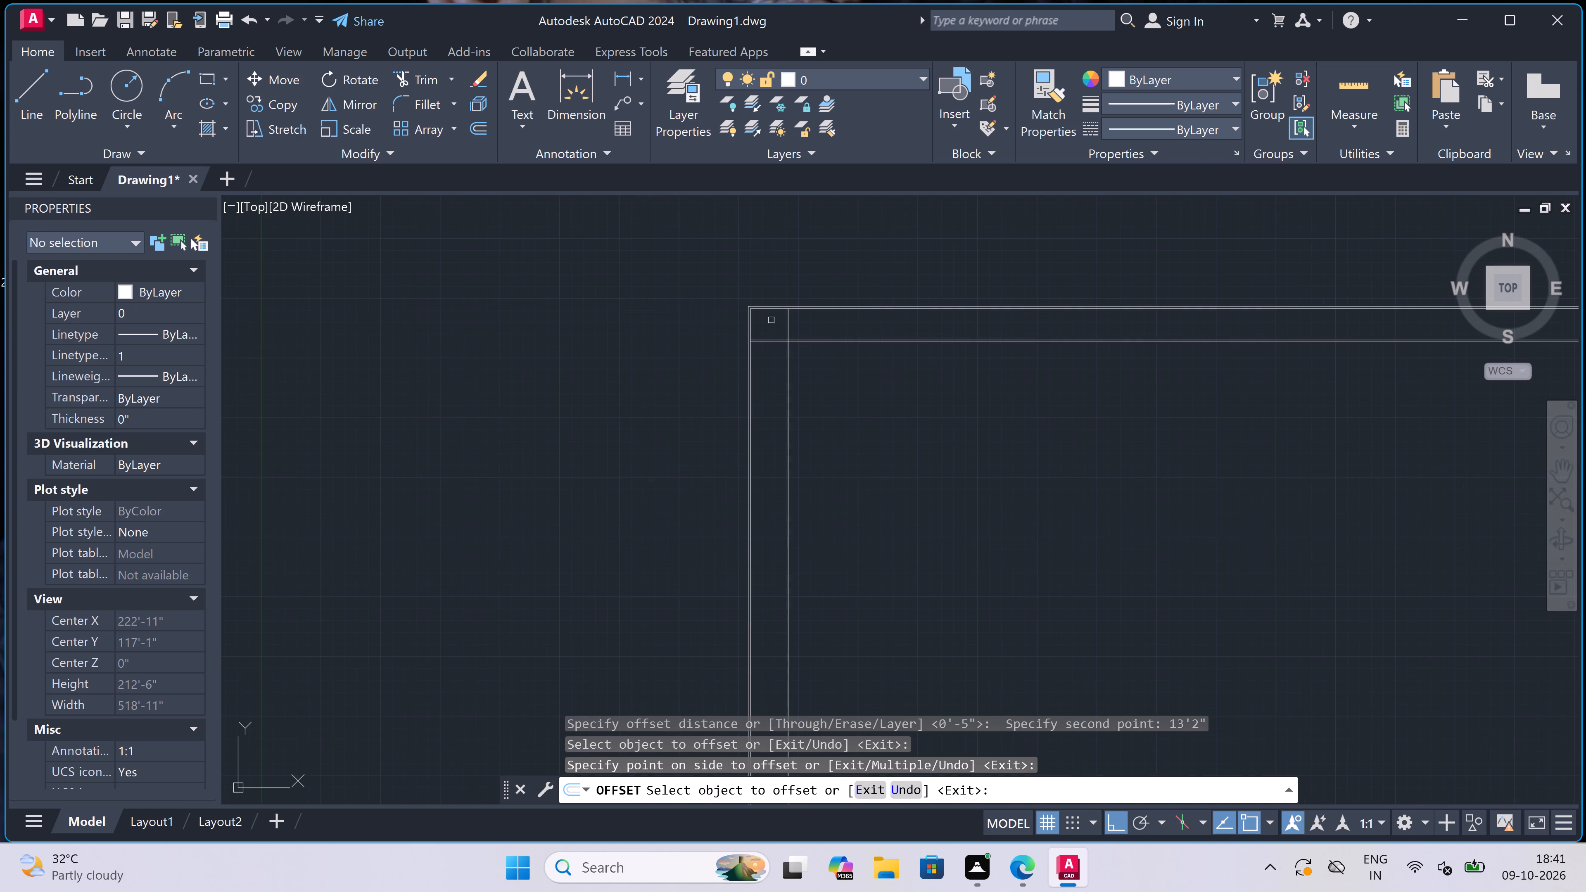
scroll(781, 309, up, 4)
key(Escape)
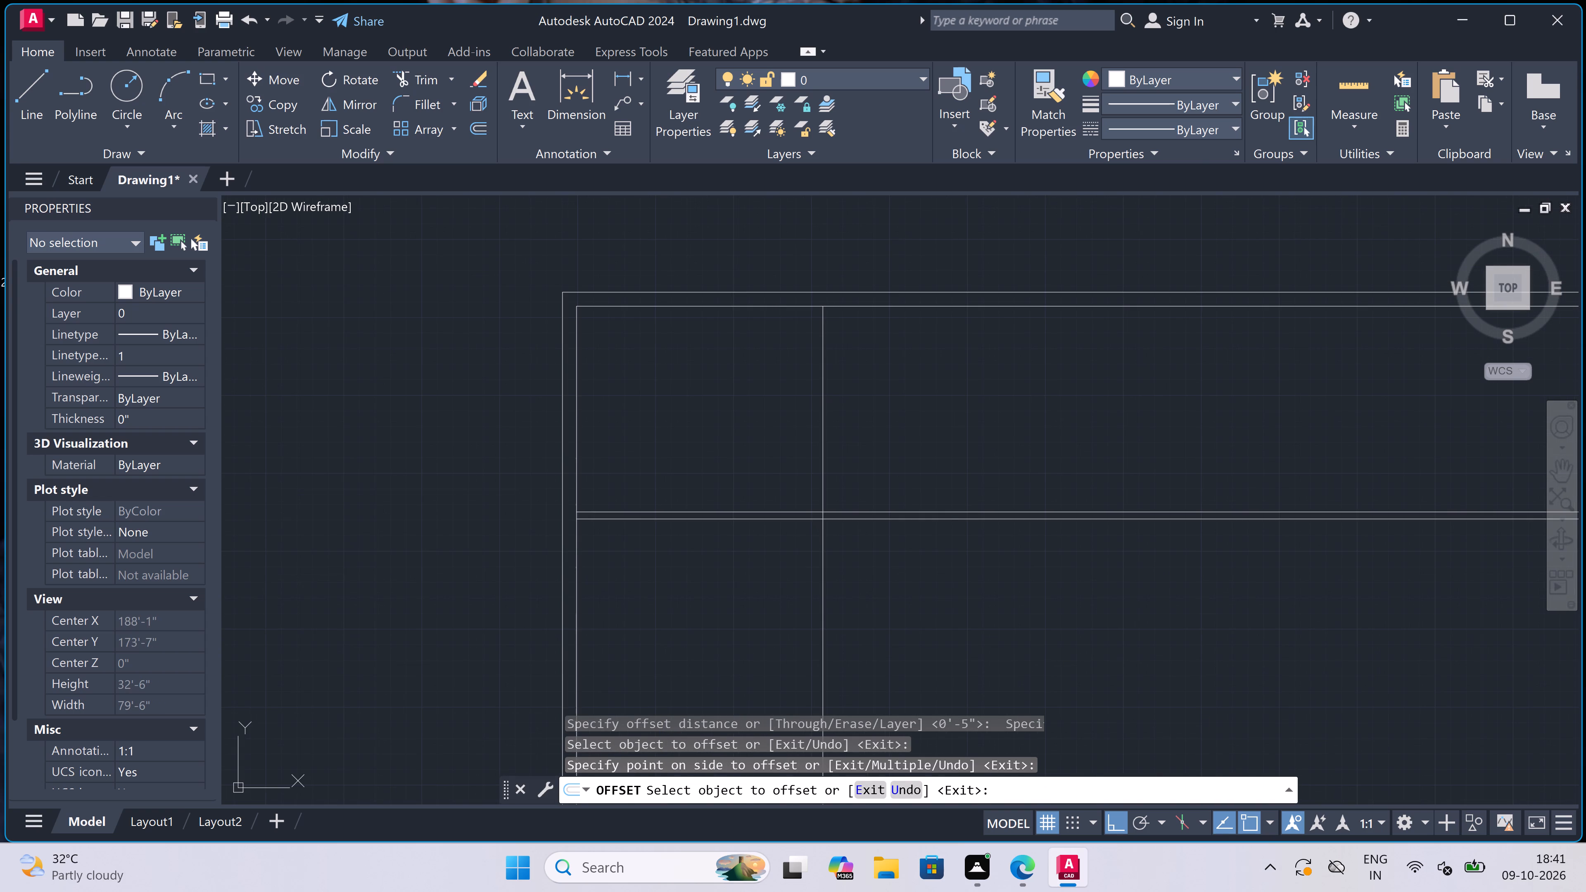
Offset the new vertical room line 4.5" to the right to form the first vertical partition.
scroll(824, 327, up, 1)
key(space)
double_click(822, 329)
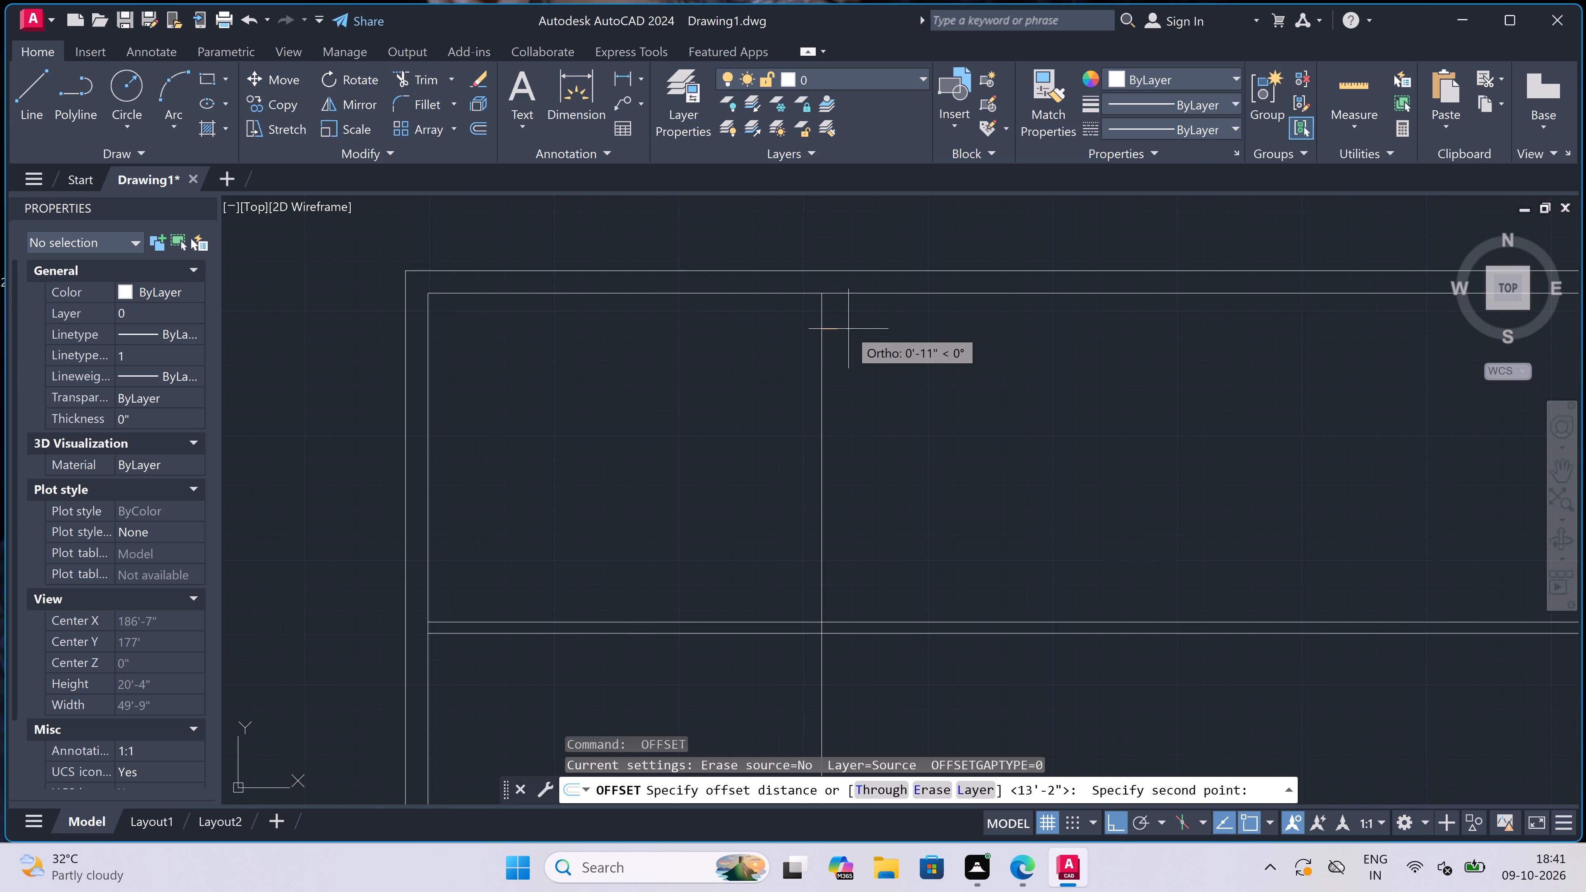
text(4.5")
key(space)
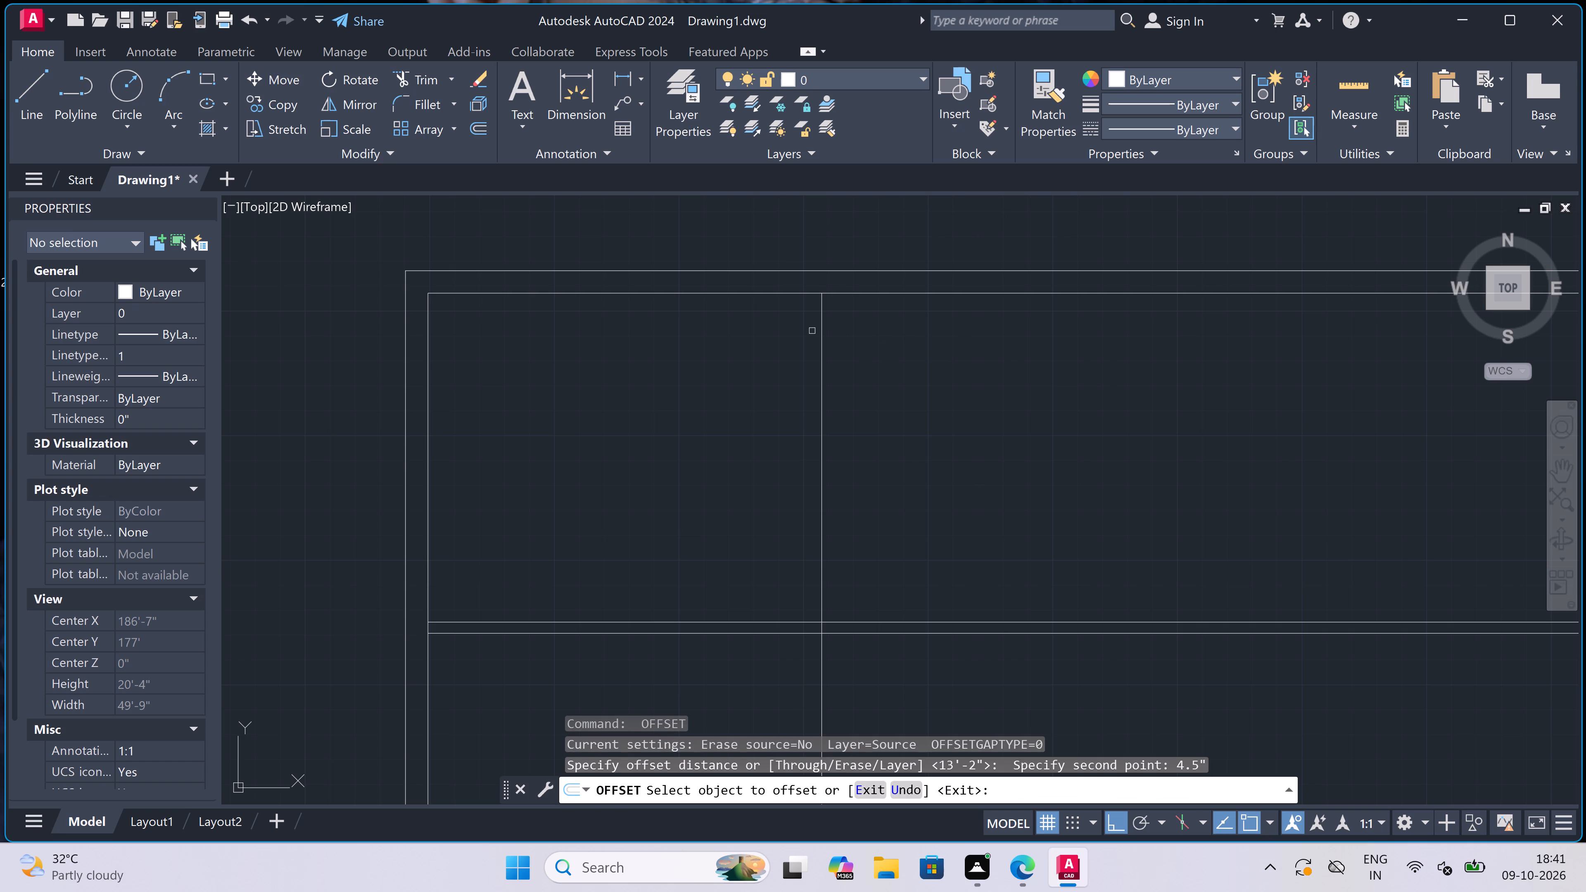
drag(823, 325, 830, 327)
click(852, 330)
key(Escape)
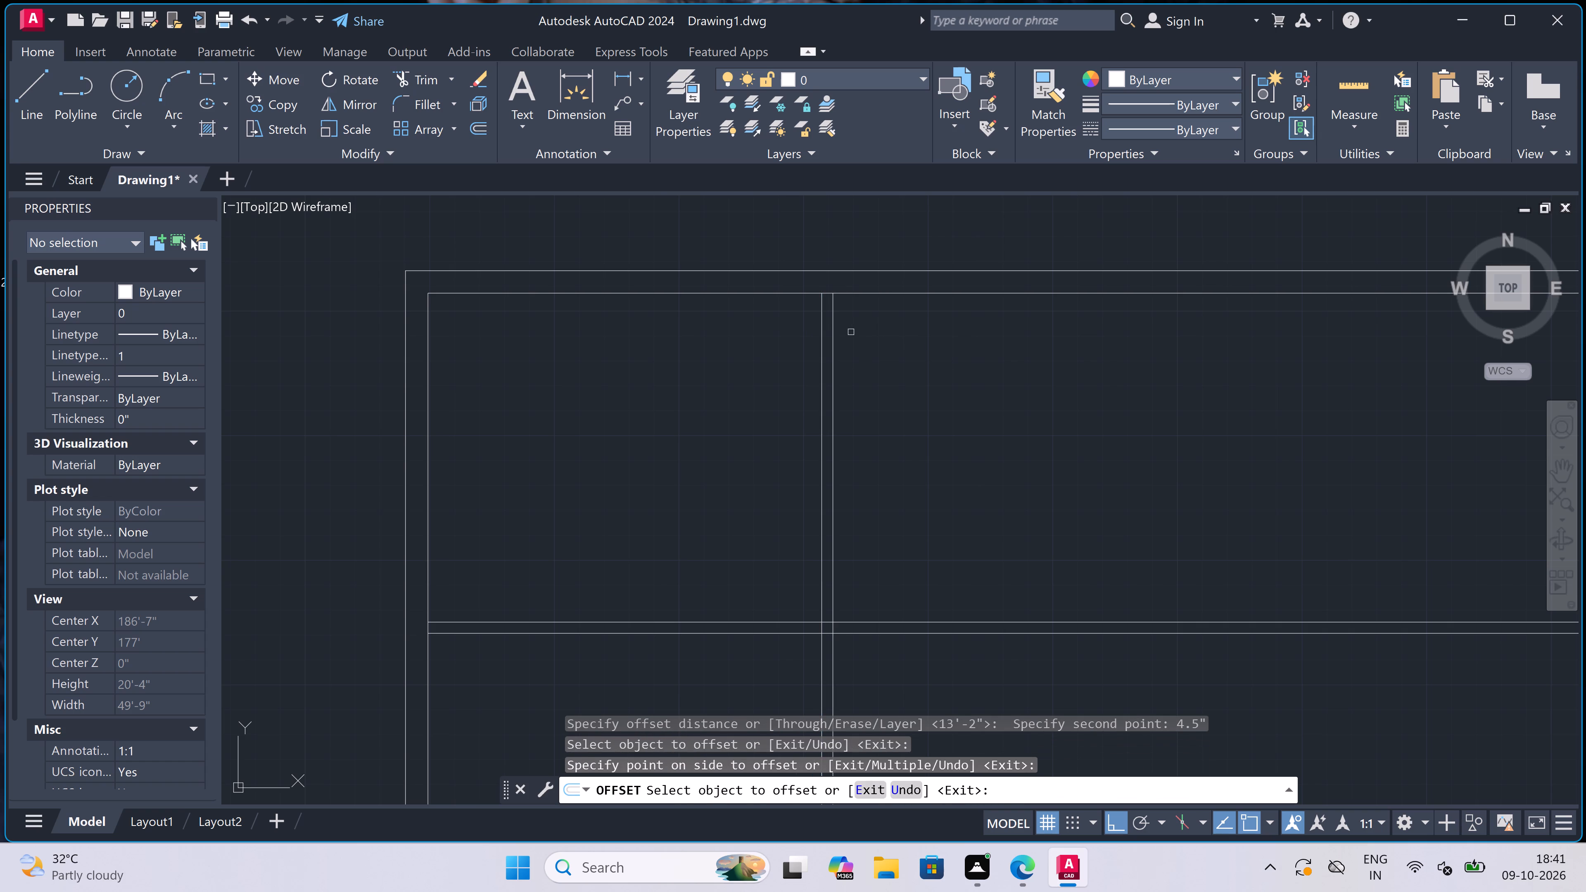
Offset the right-hand line of the first vertical partition 5'9" to the right.
key(space)
click(833, 351)
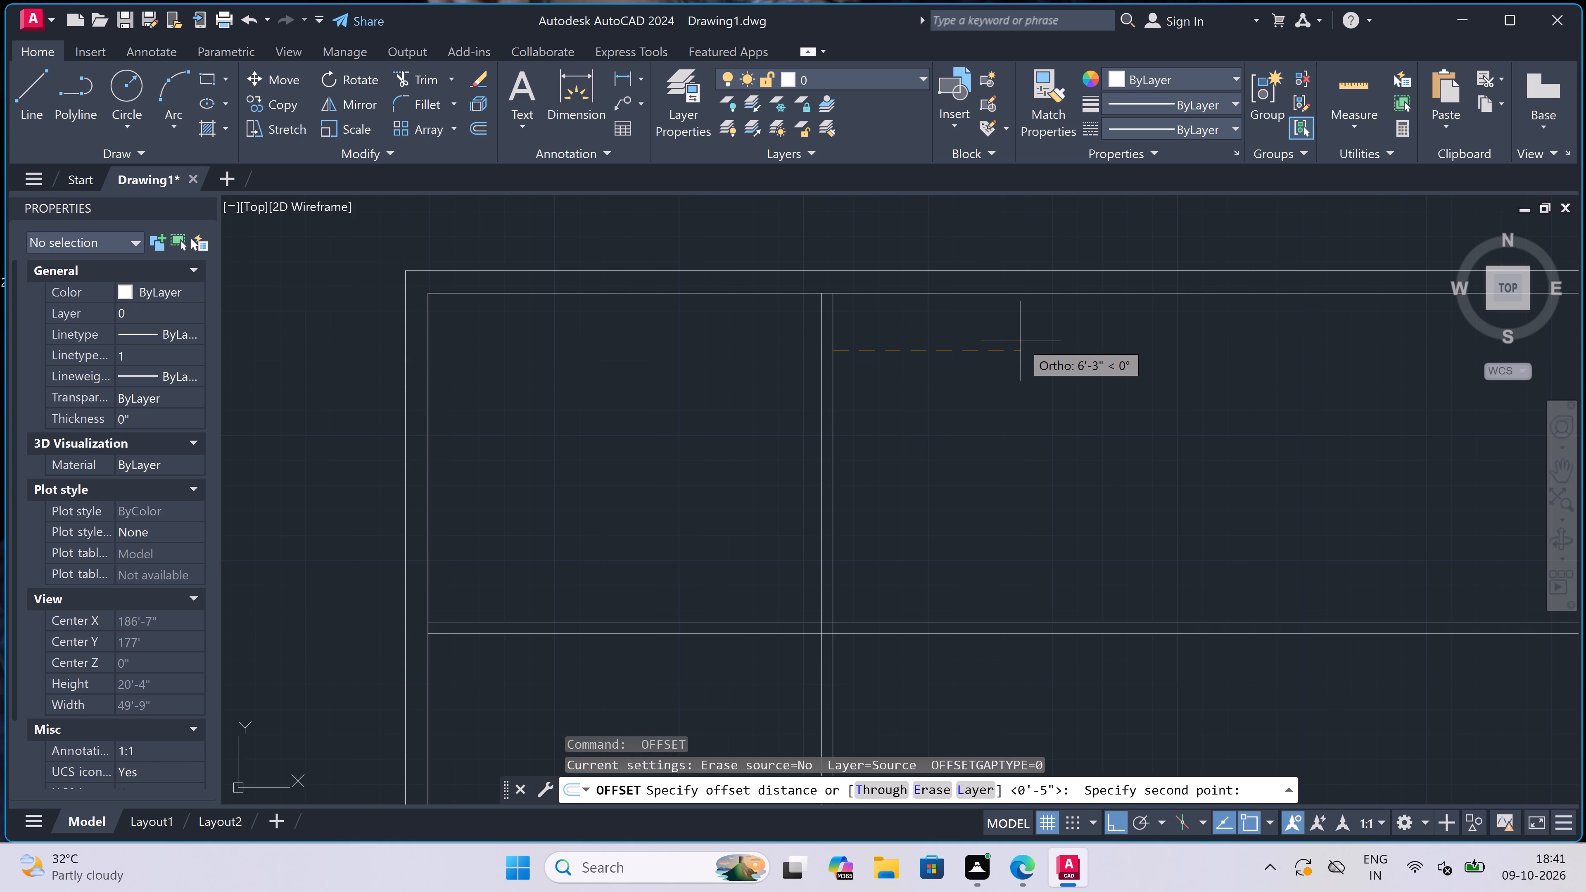
text(5'9)
key(shift+quotedbl)
key(space)
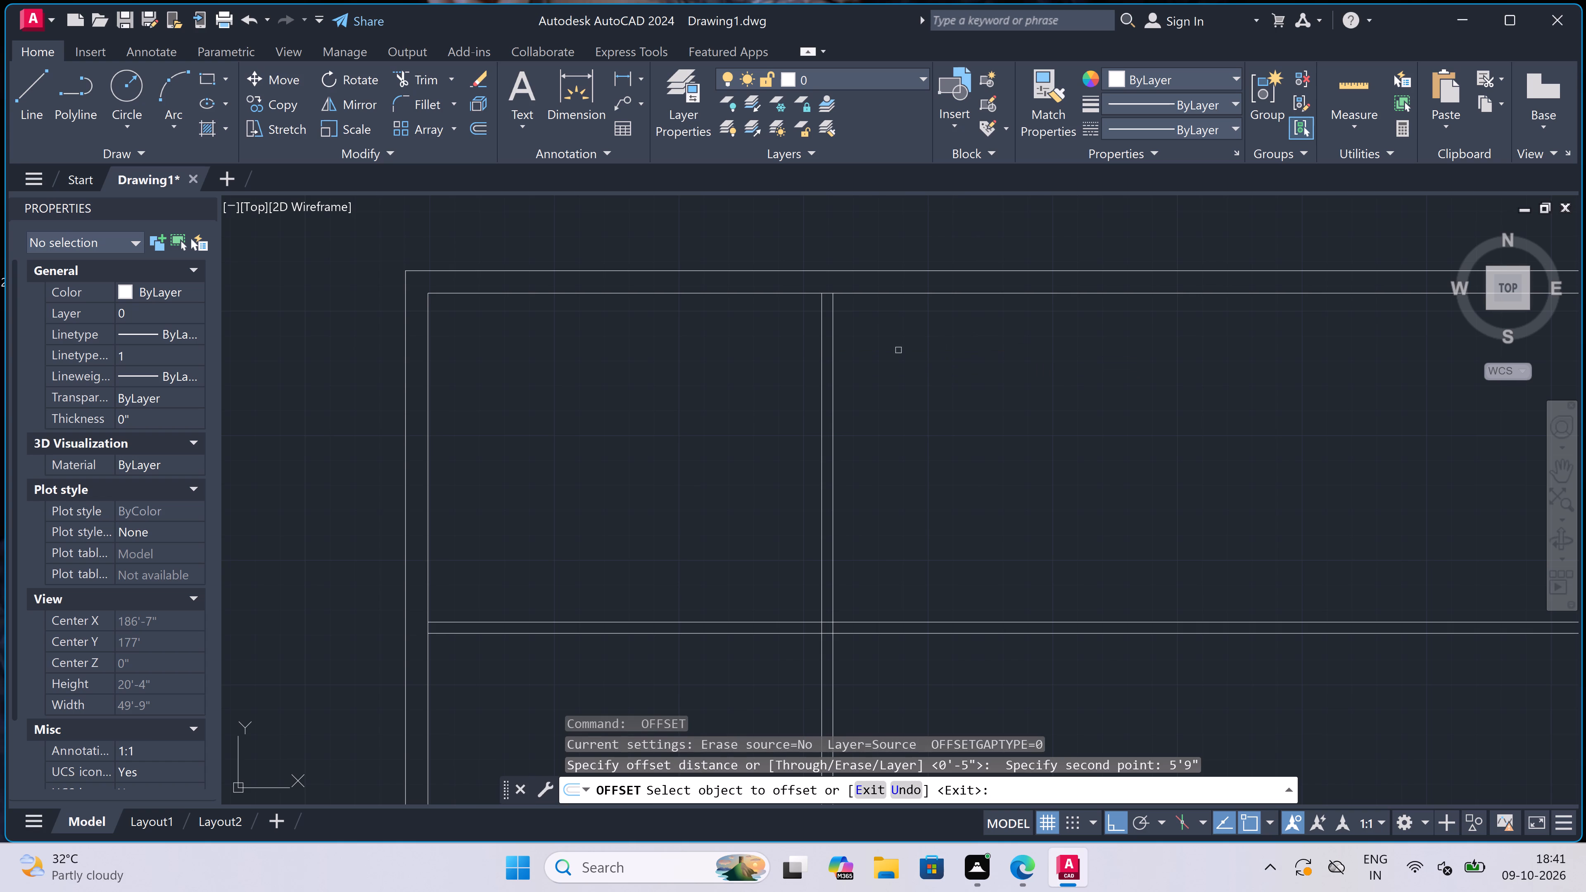
drag(833, 353, 841, 353)
click(968, 345)
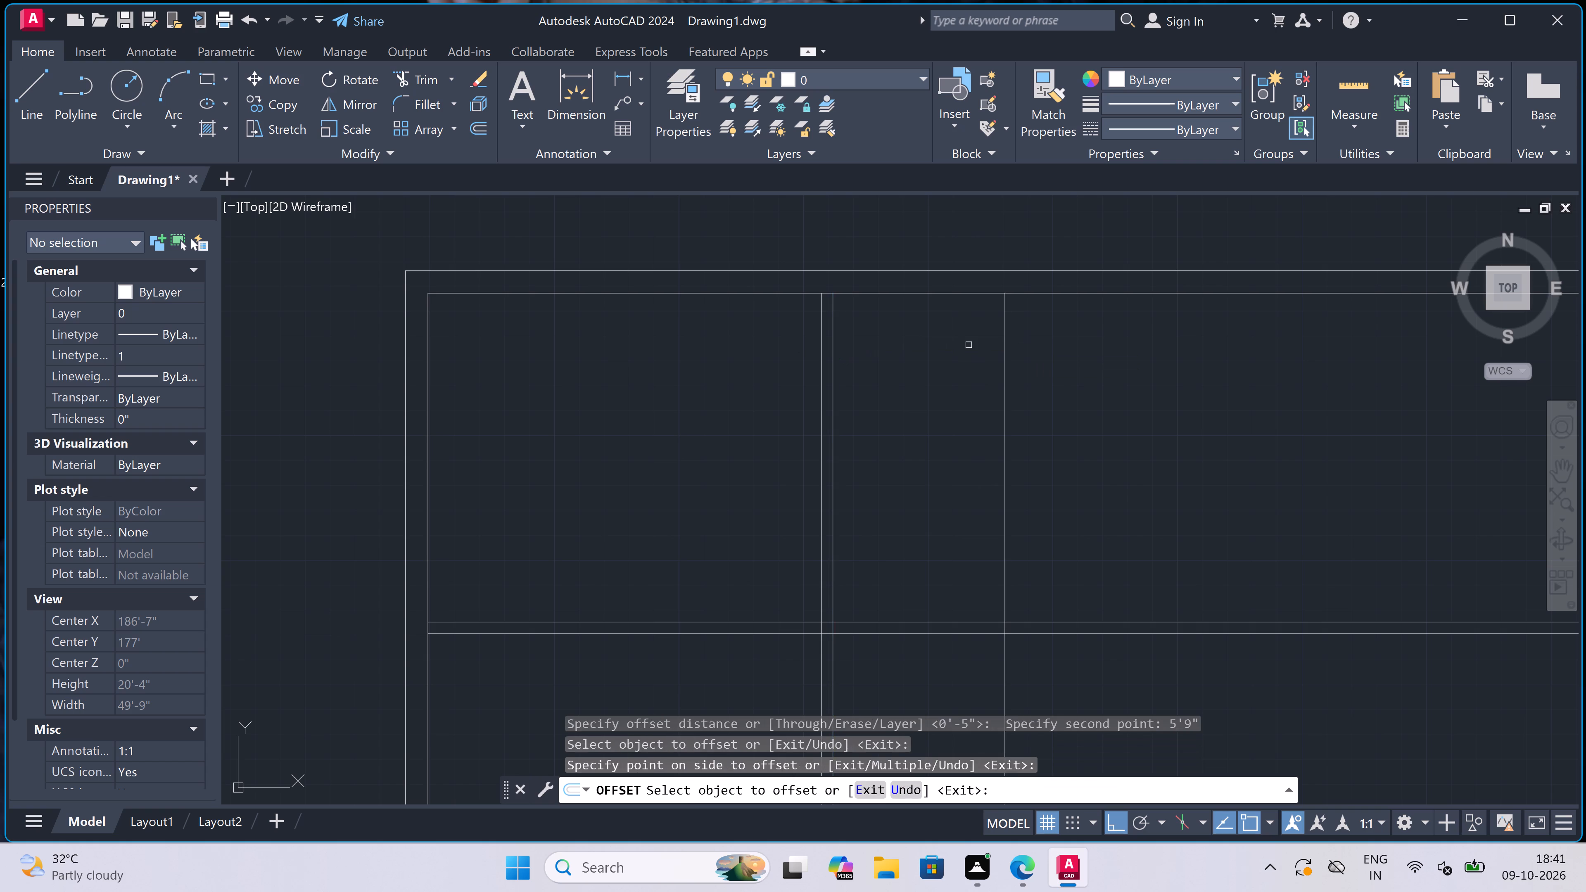
key(Escape)
Offset the newest vertical line 4.5" to the right to form the second vertical partition.
key(space)
drag(1005, 354, 1034, 354)
text(4.5")
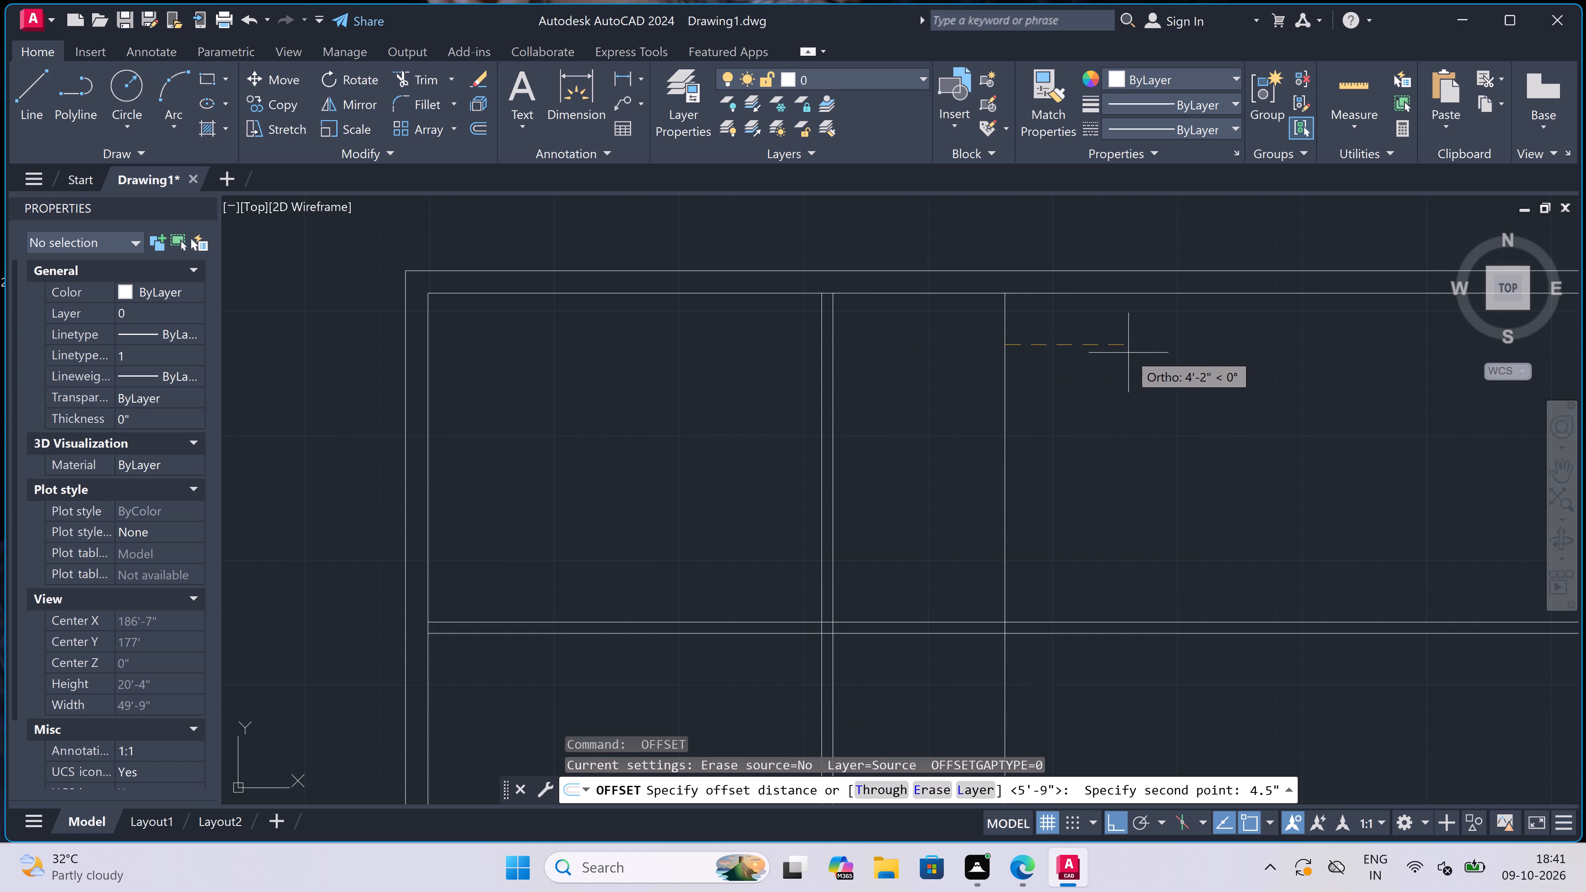
key(space)
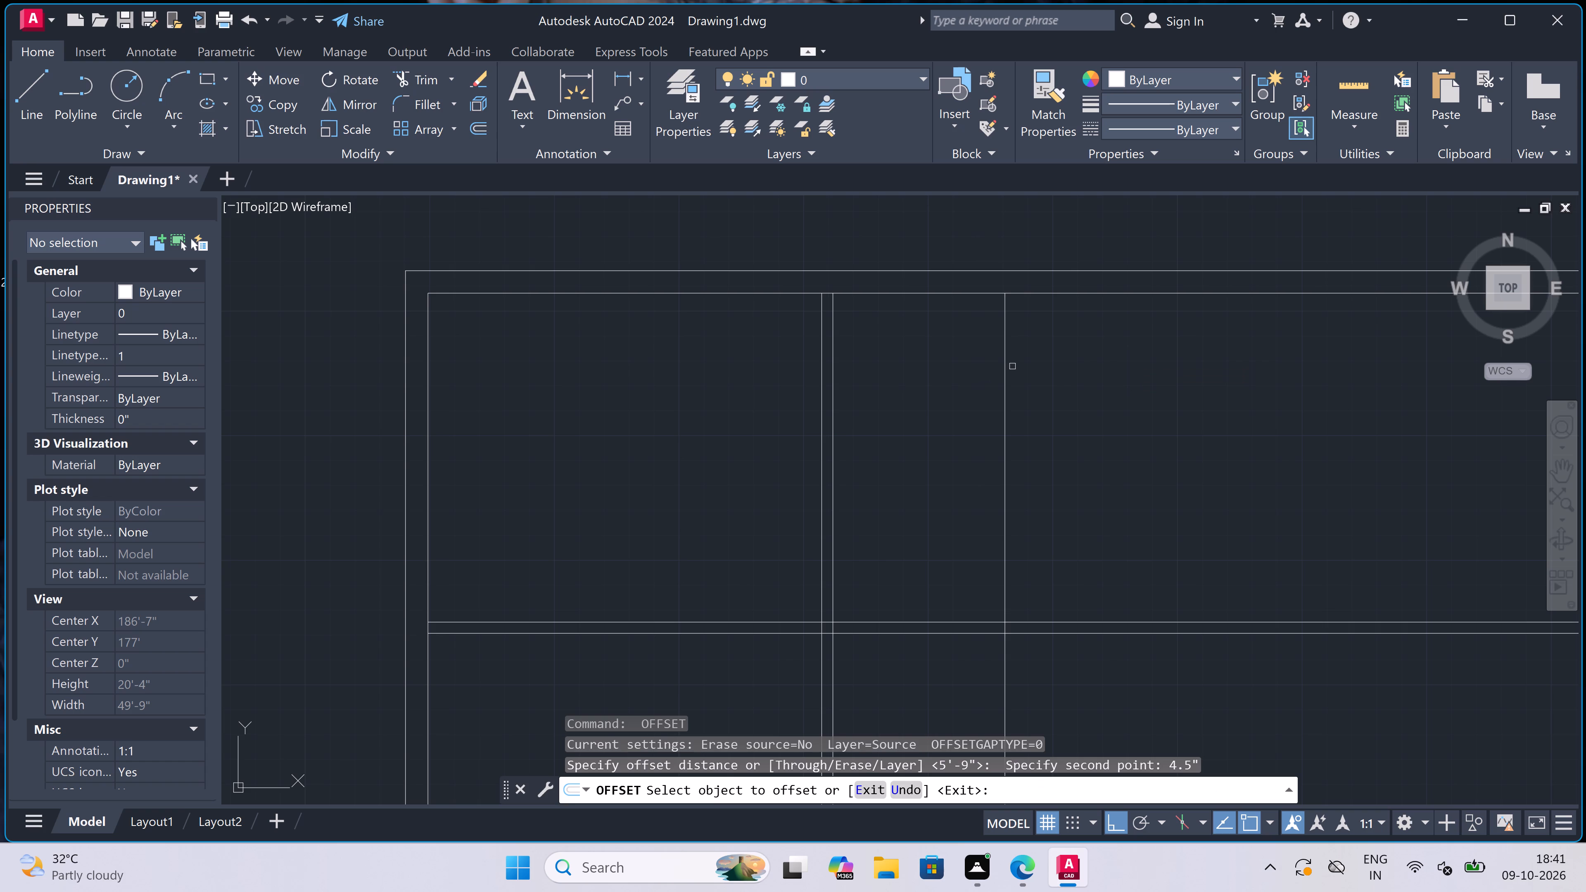
drag(1004, 365, 1018, 364)
click(1066, 361)
key(Escape)
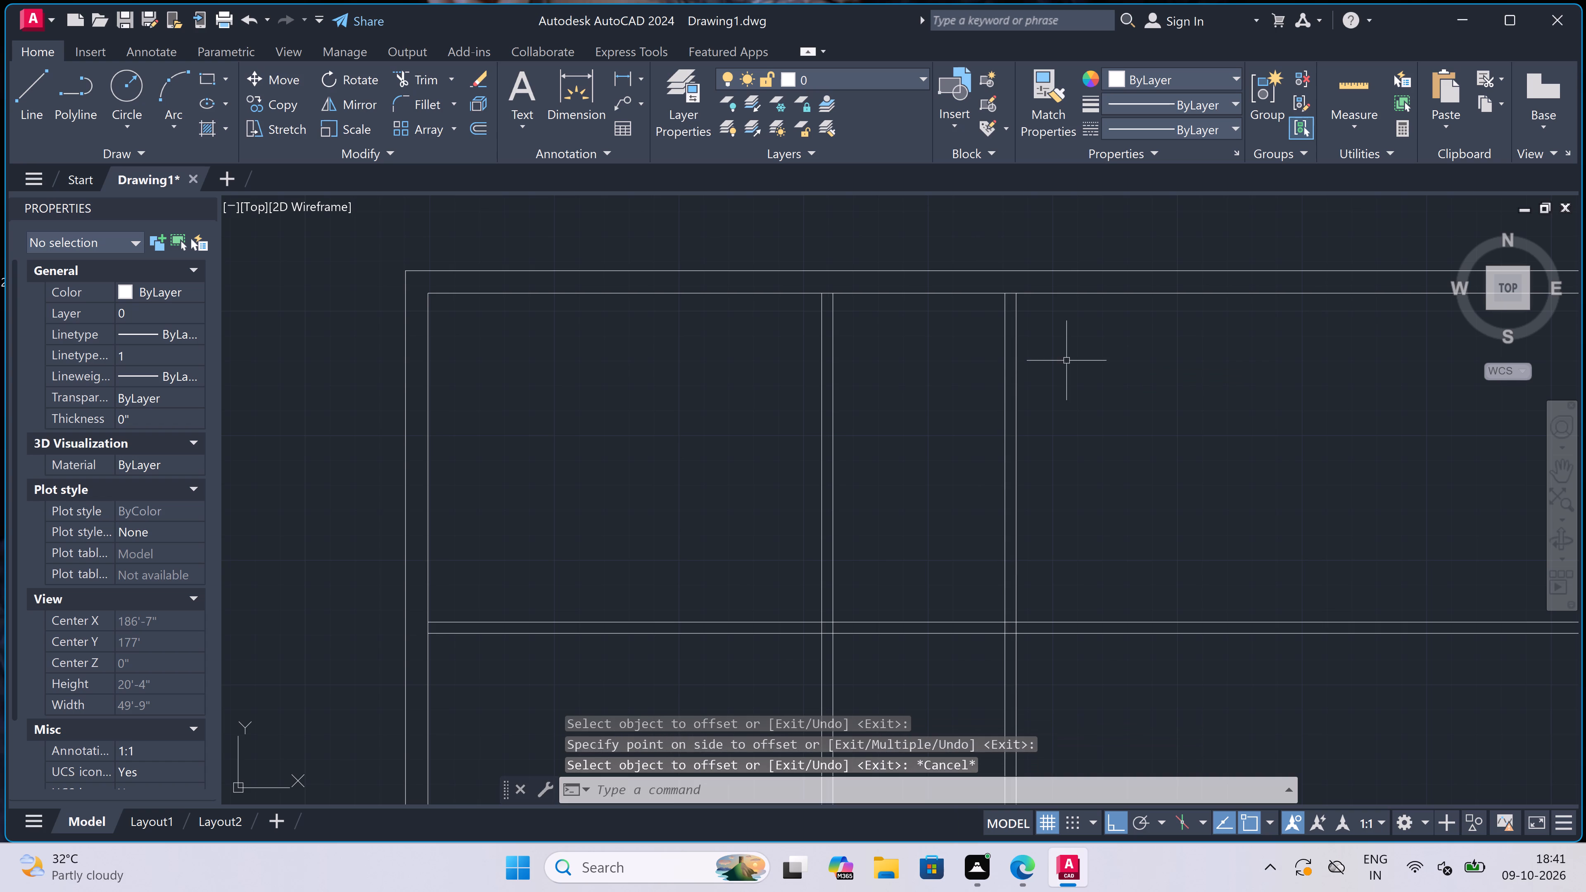
Extend the right-hand line of the first vertical partition up to the outer line of the top wall.
key(e)
key(x)
key(space)
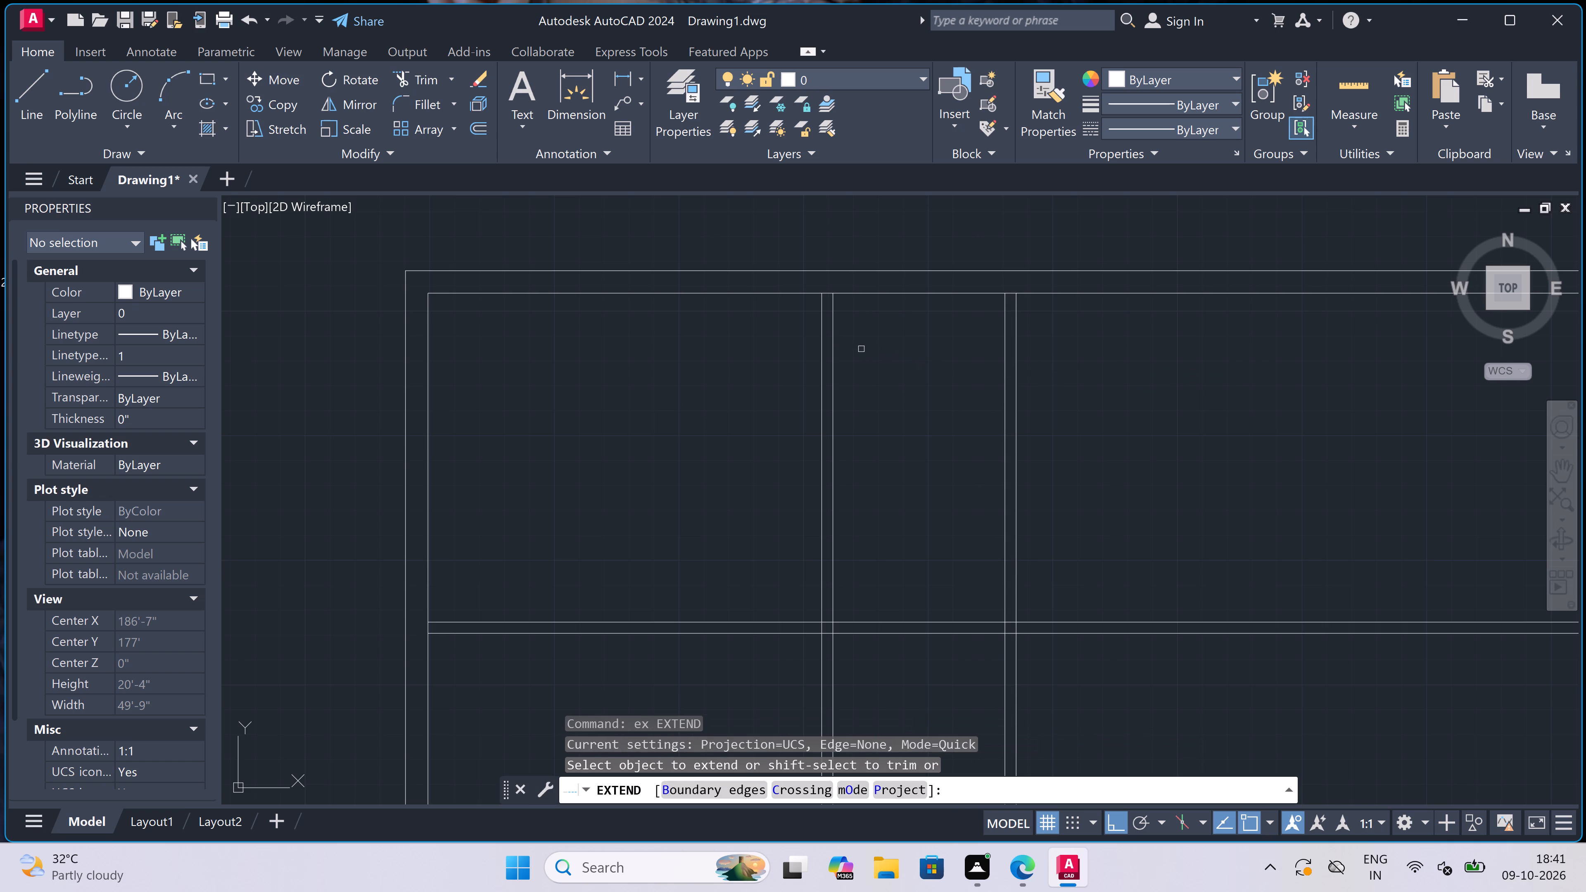
click(833, 334)
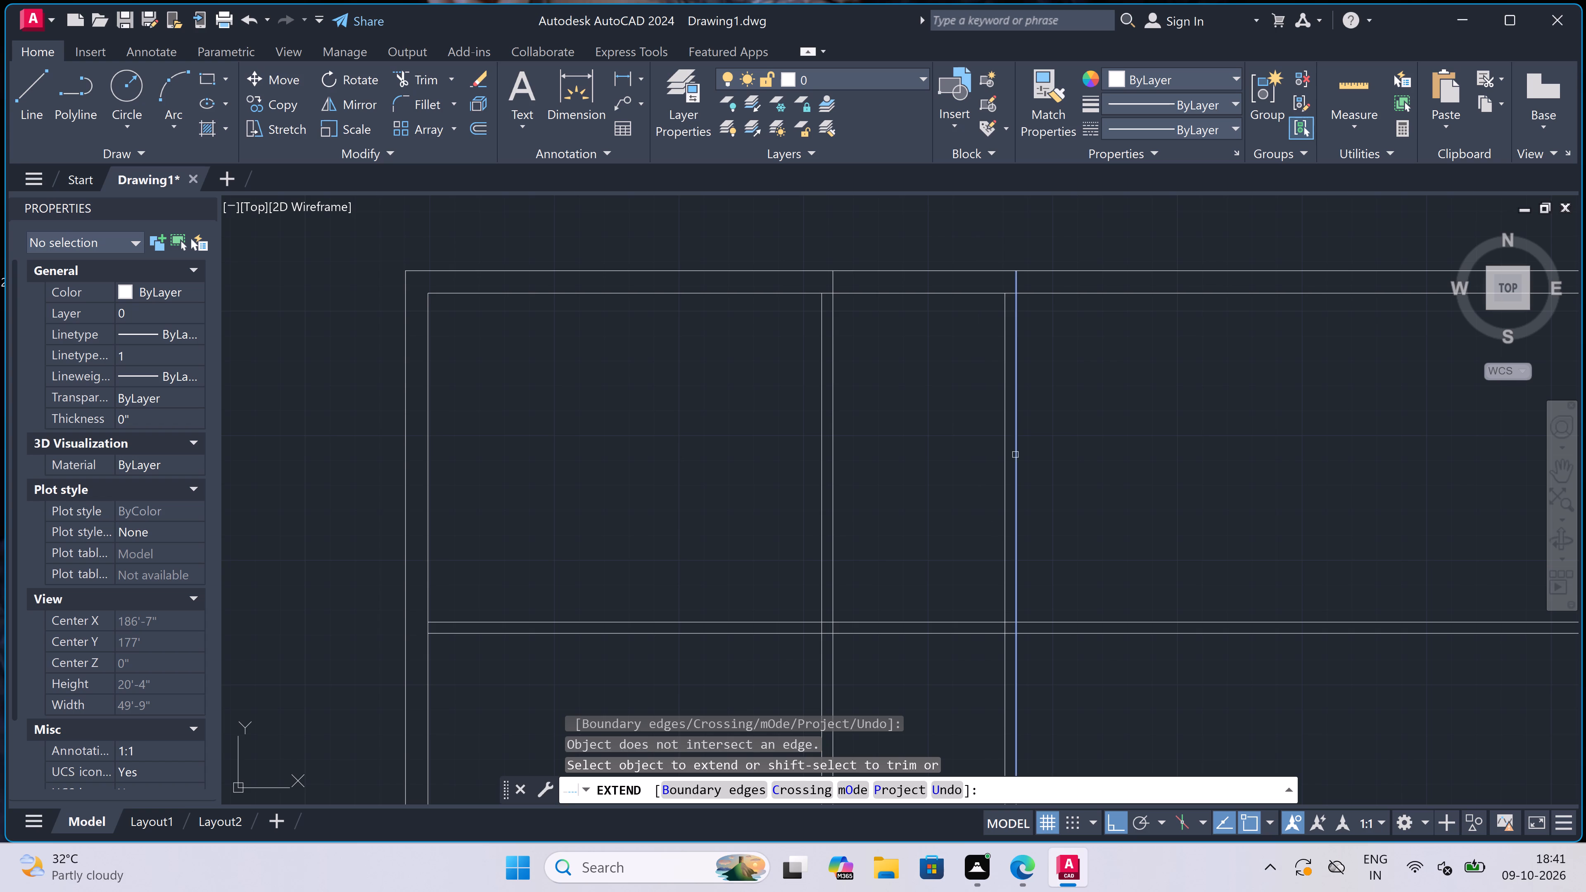
key(Escape)
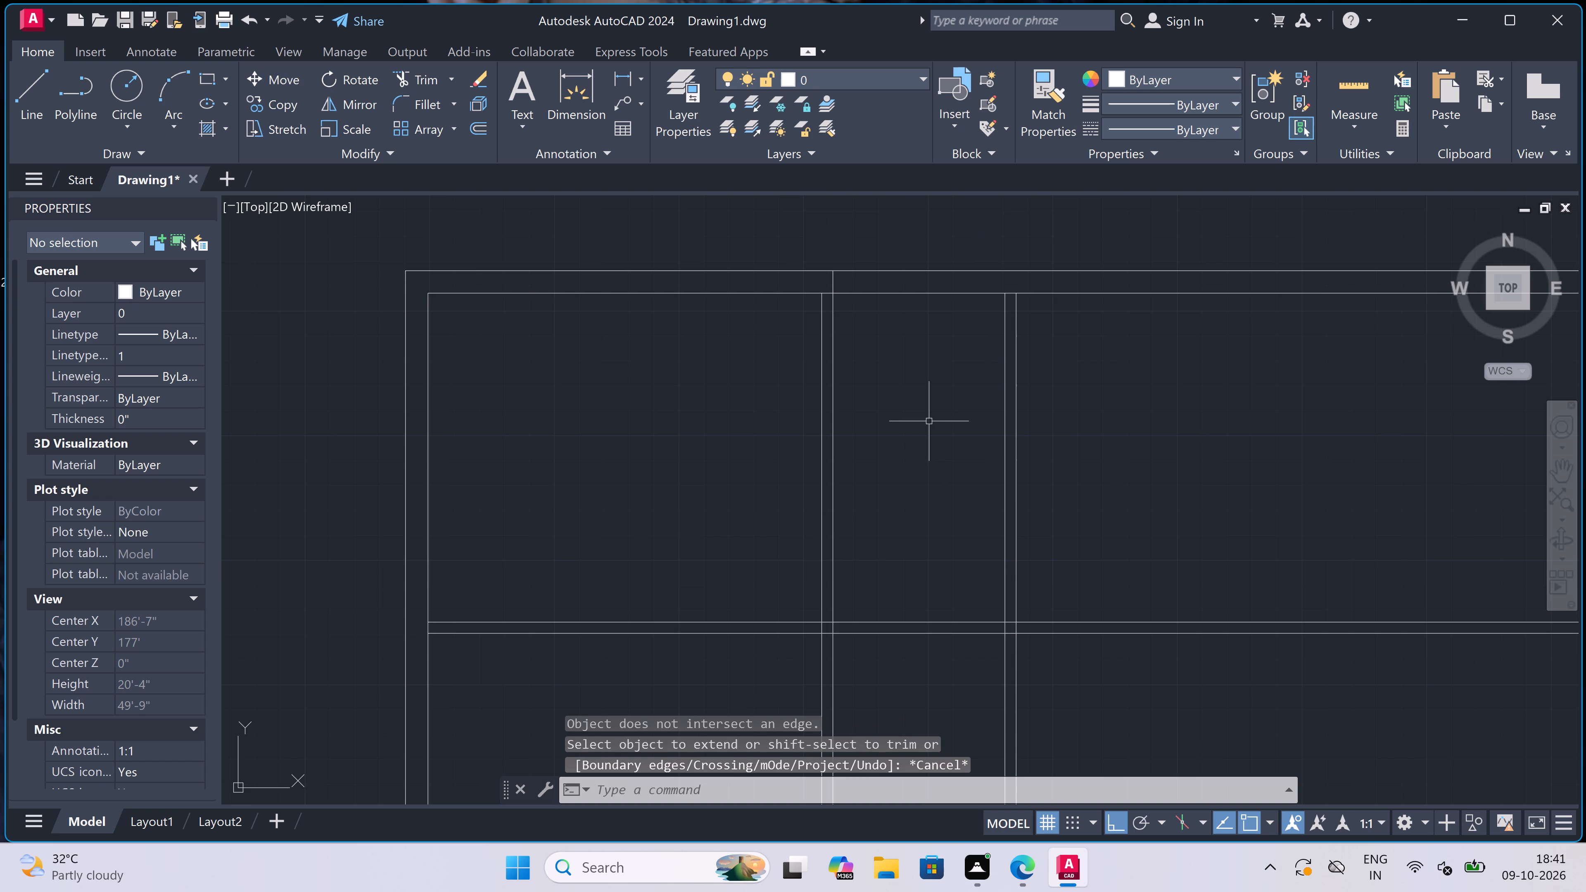
Offset the inner line of the top wall 4'5" downward.
key(o)
key(space)
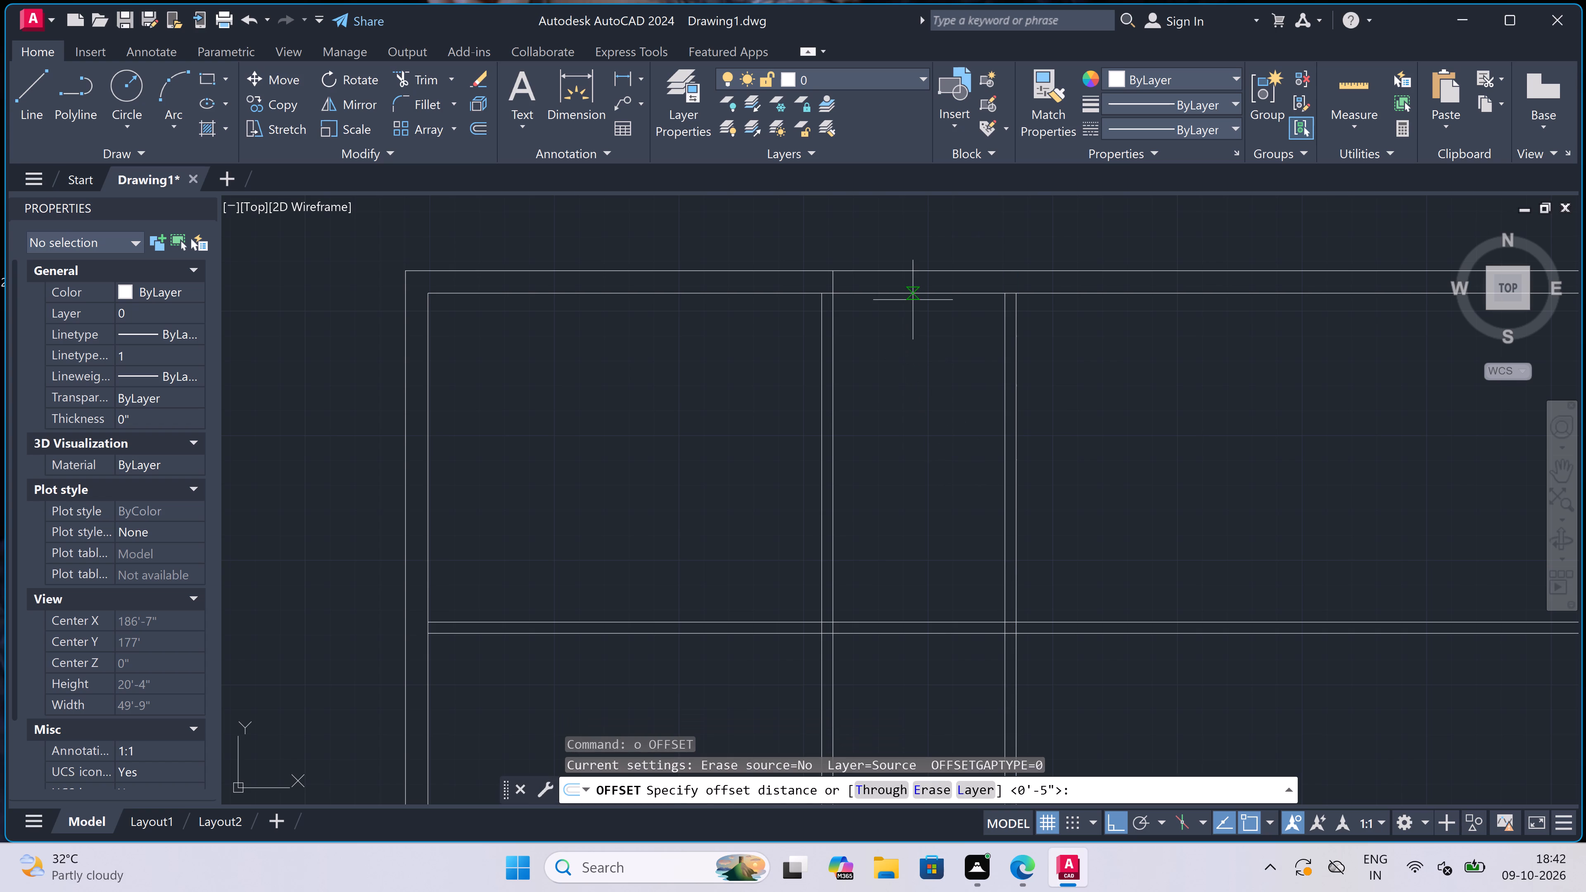
drag(913, 300, 912, 307)
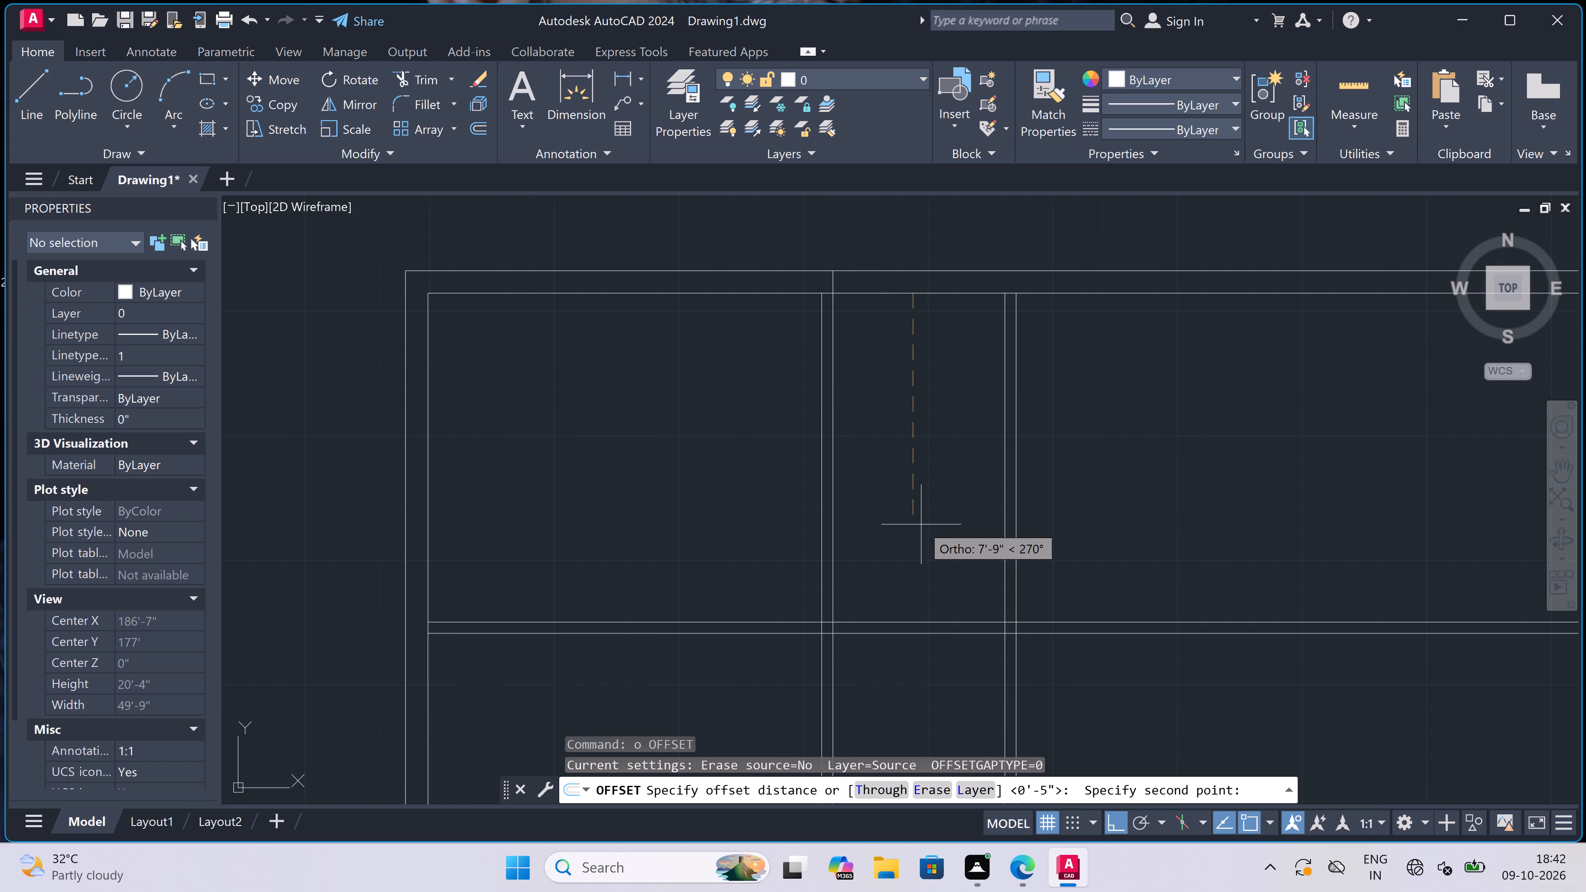
text(4')
text(5")
key(space)
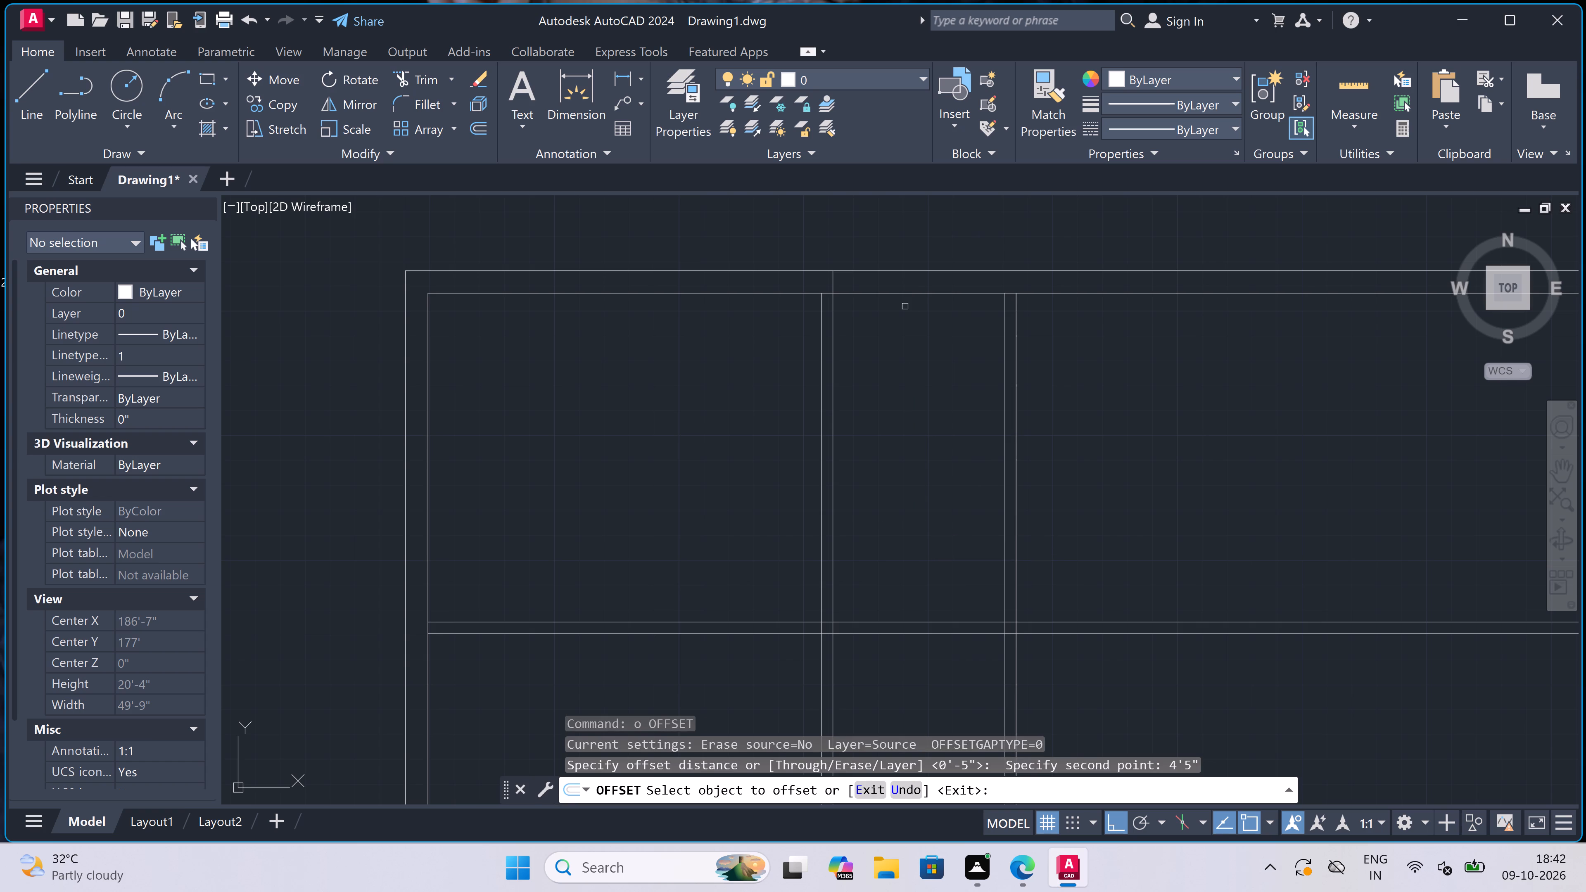
click(908, 294)
click(911, 424)
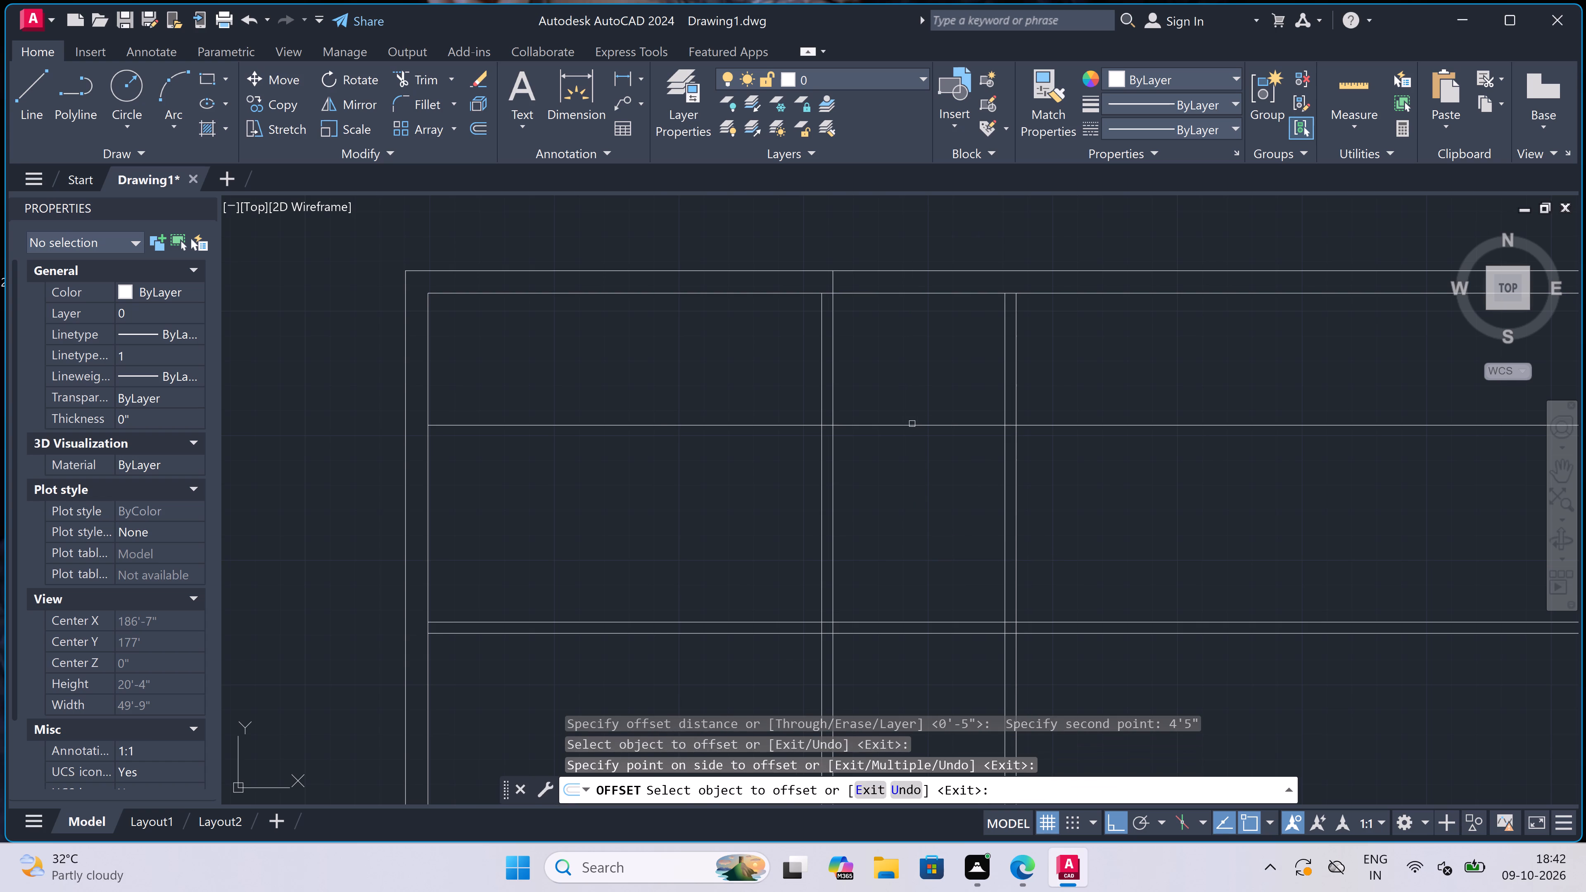
key(Escape)
Offset the new horizontal line 4.5" downward to form a horizontal partition below the top wall.
key(space)
click(912, 424)
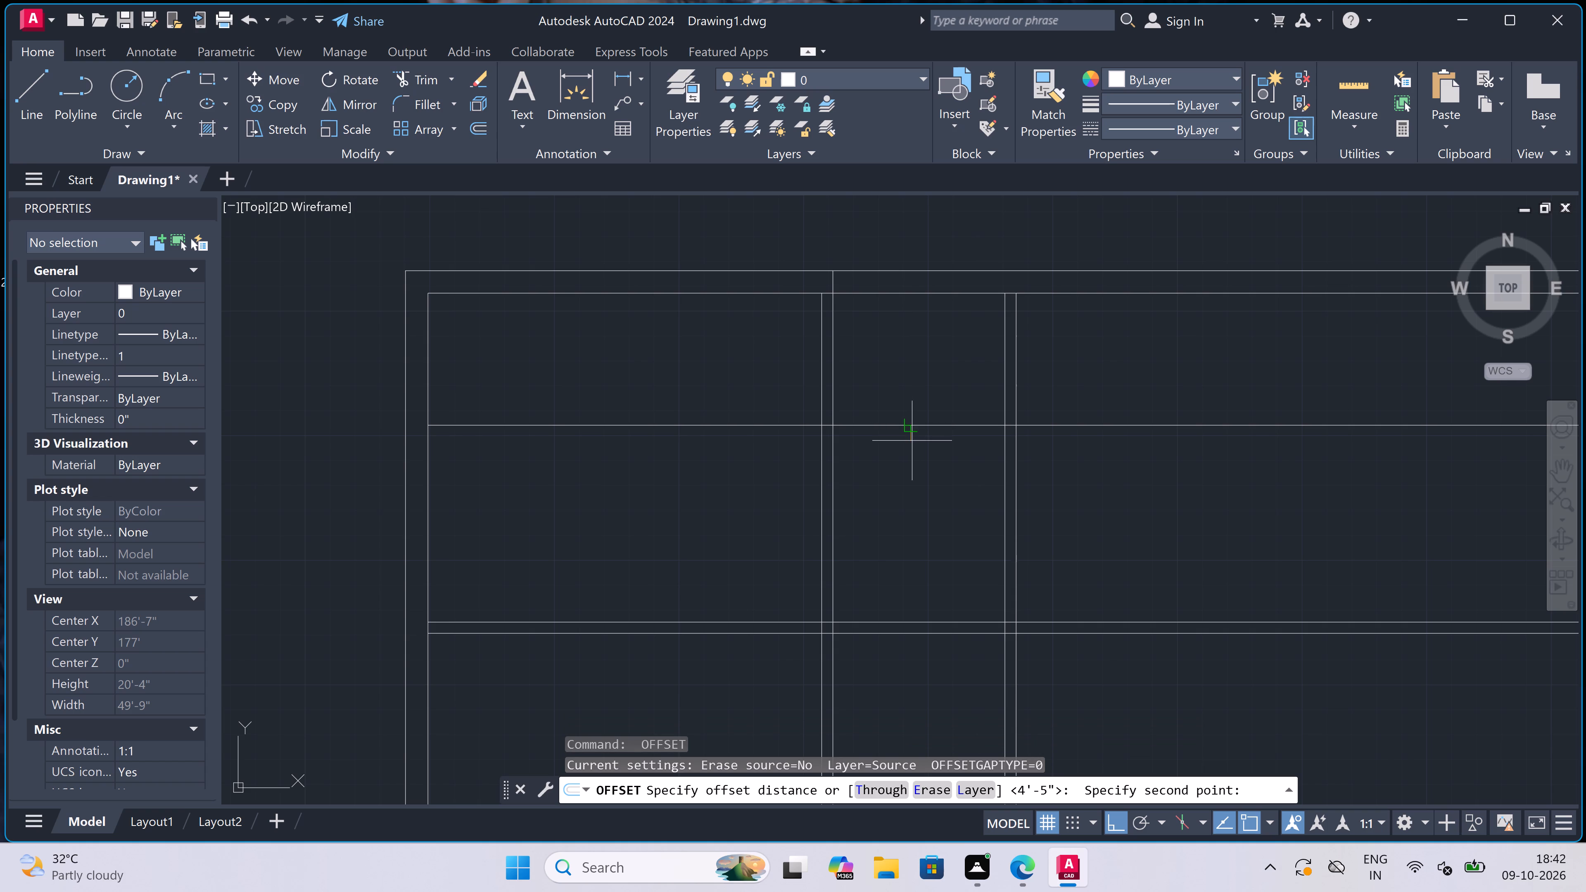
scroll(915, 540, up, 2)
scroll(915, 540, down, 1)
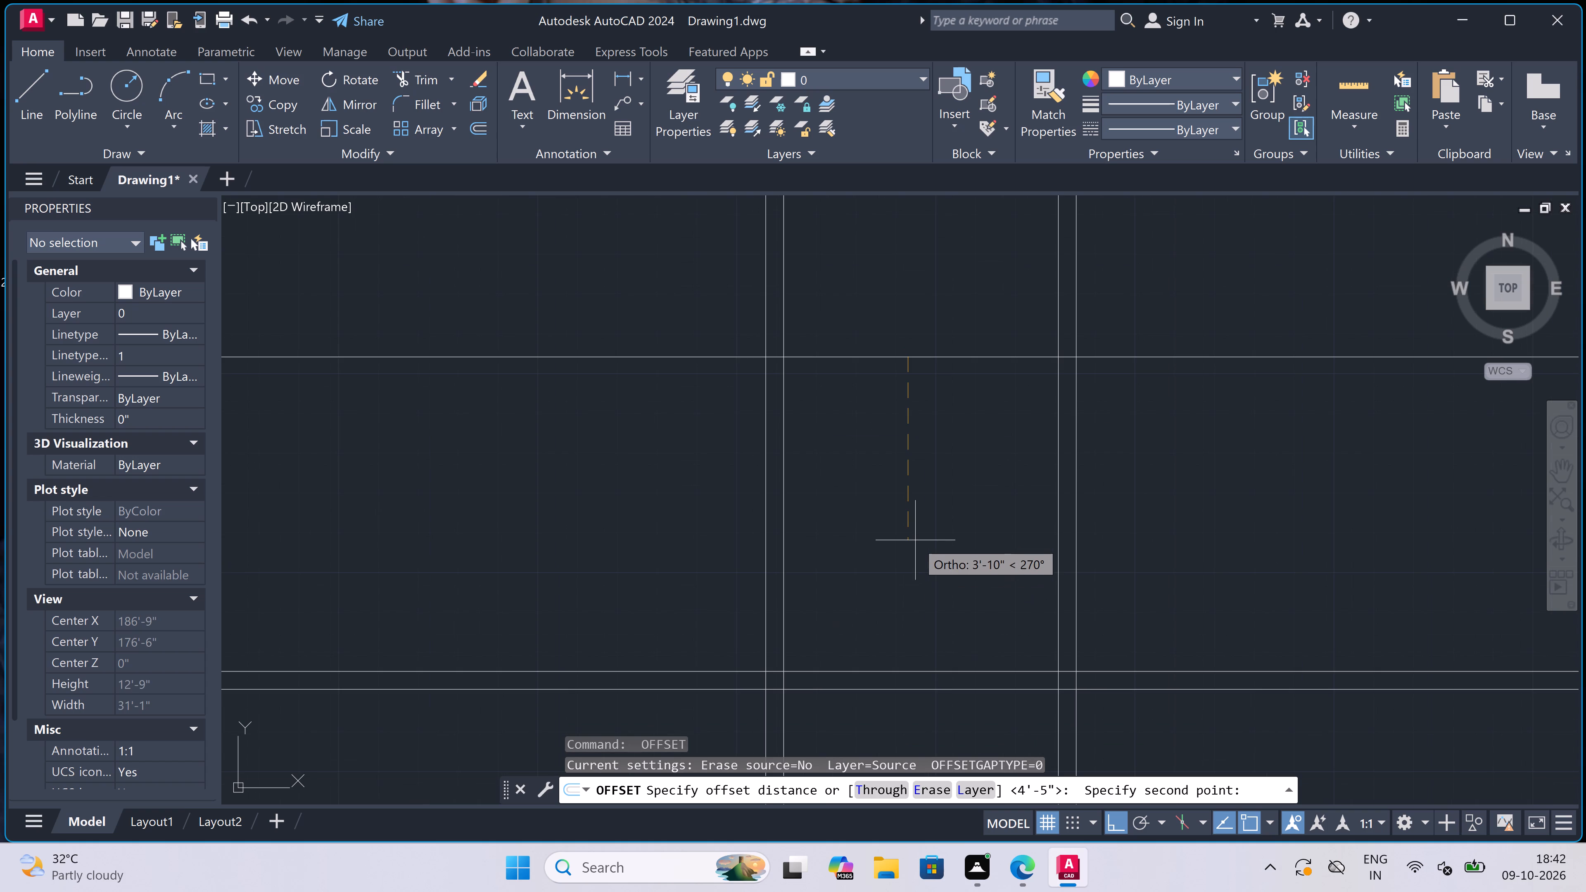
text(4.5")
key(space)
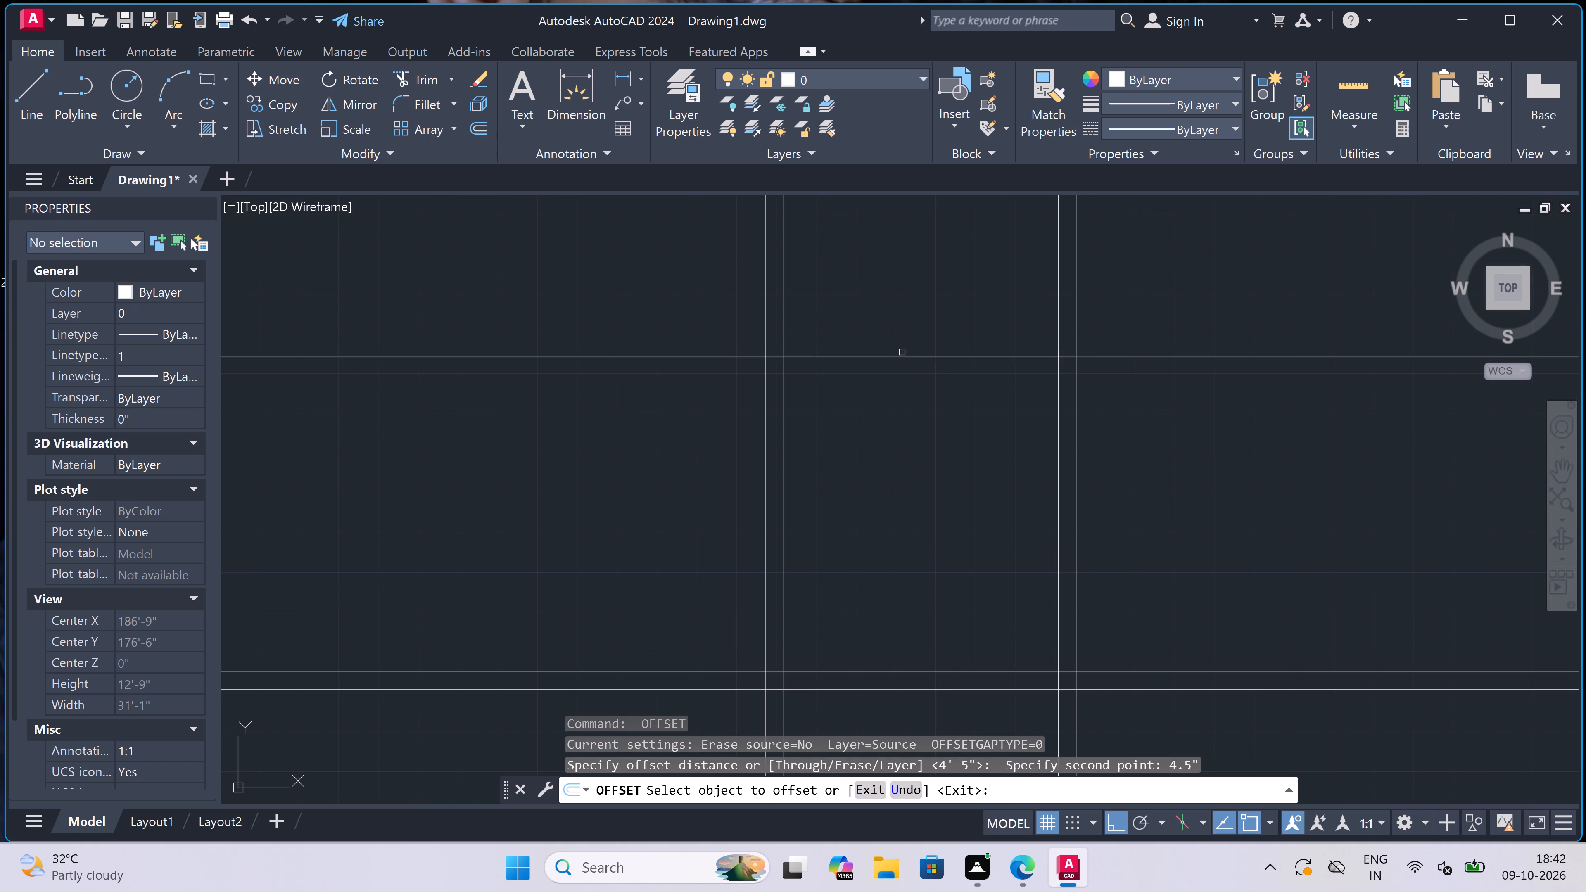
click(902, 356)
click(905, 453)
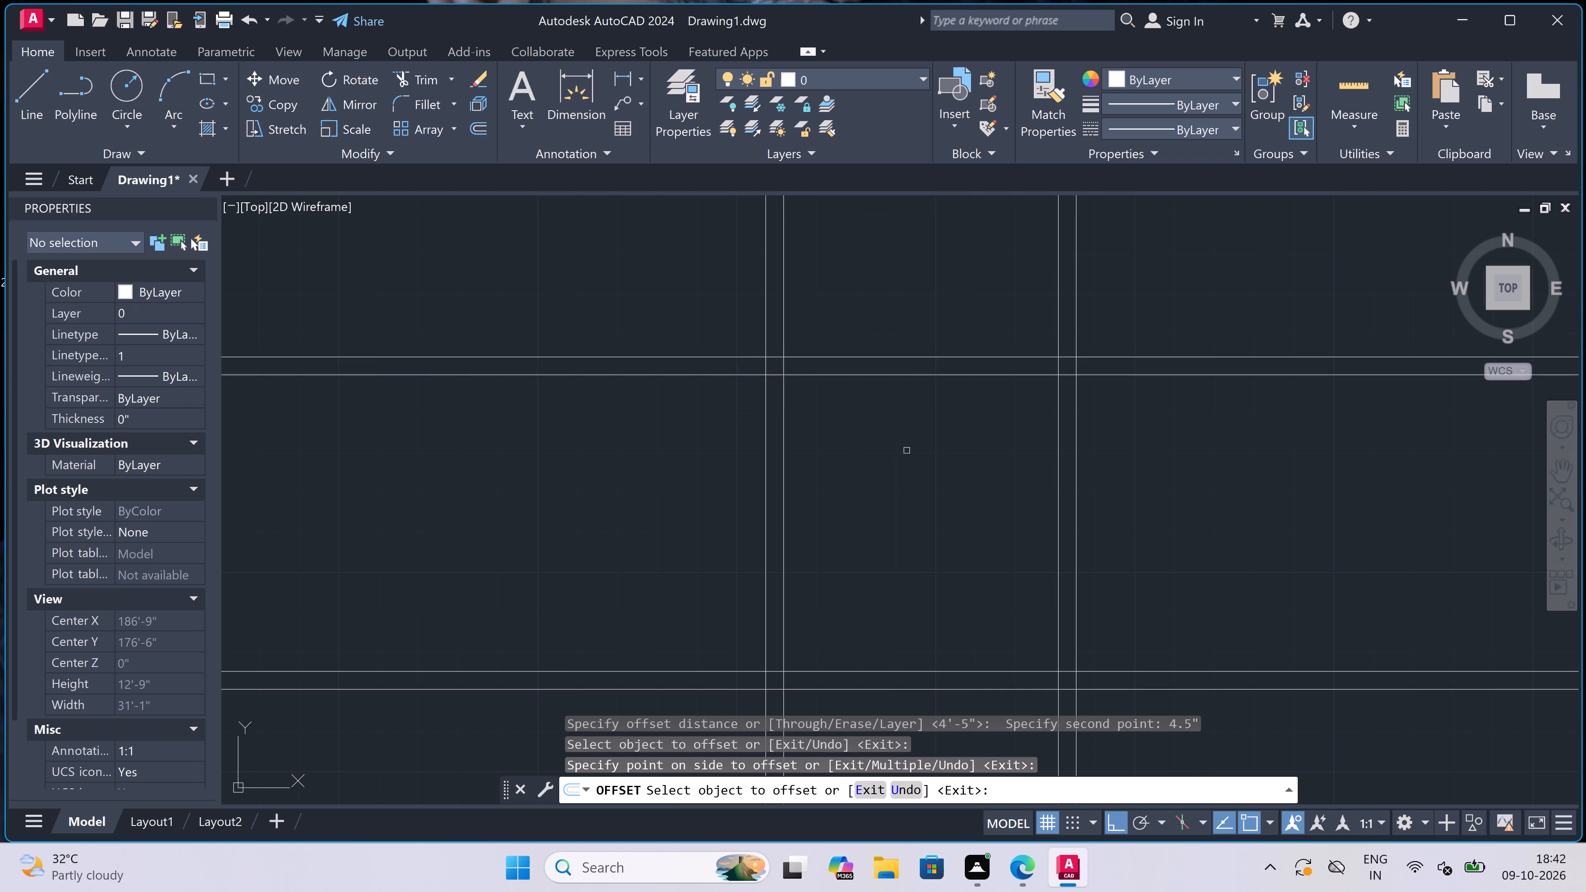
key(Escape)
Trim away both lines of the new horizontal partition to the left of the first vertical partition.
scroll(903, 408, down, 1)
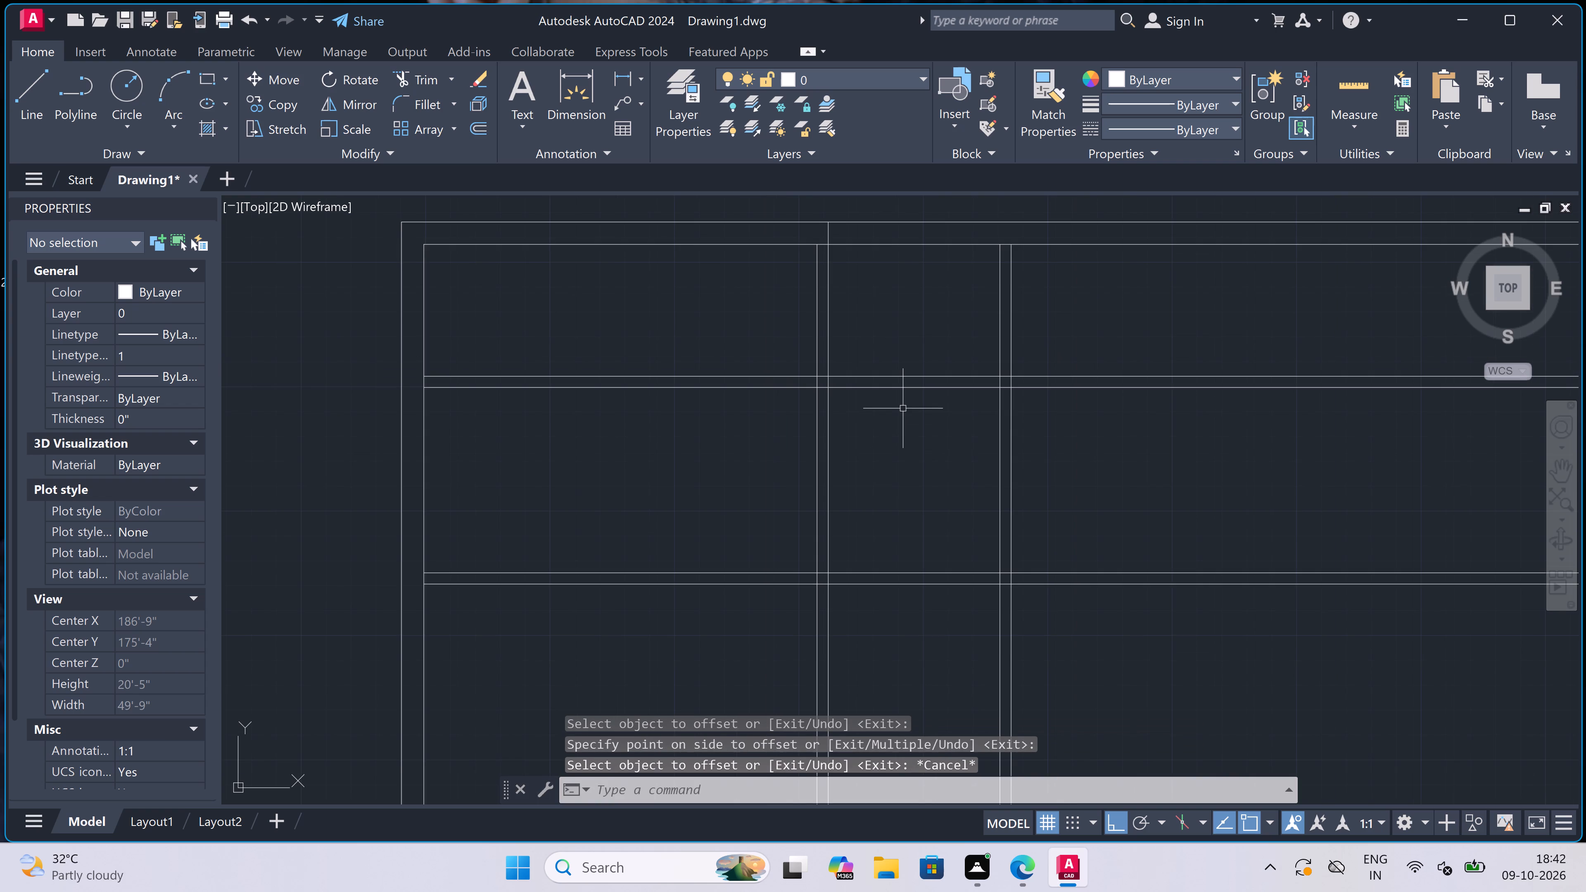
key(t)
key(r)
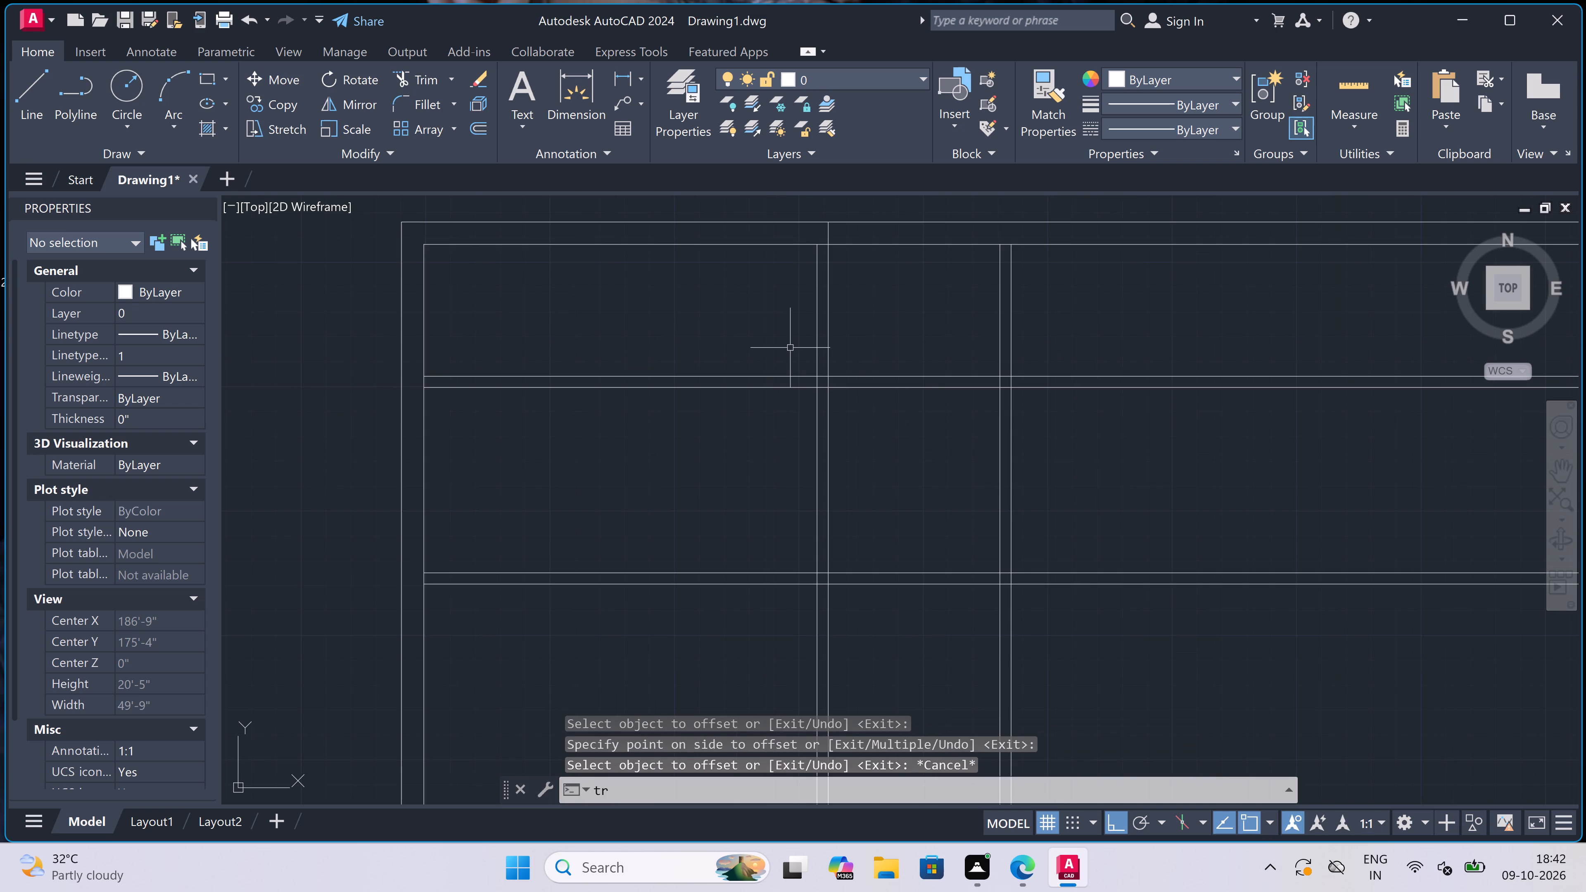
key(space)
double_click(792, 346)
click(774, 425)
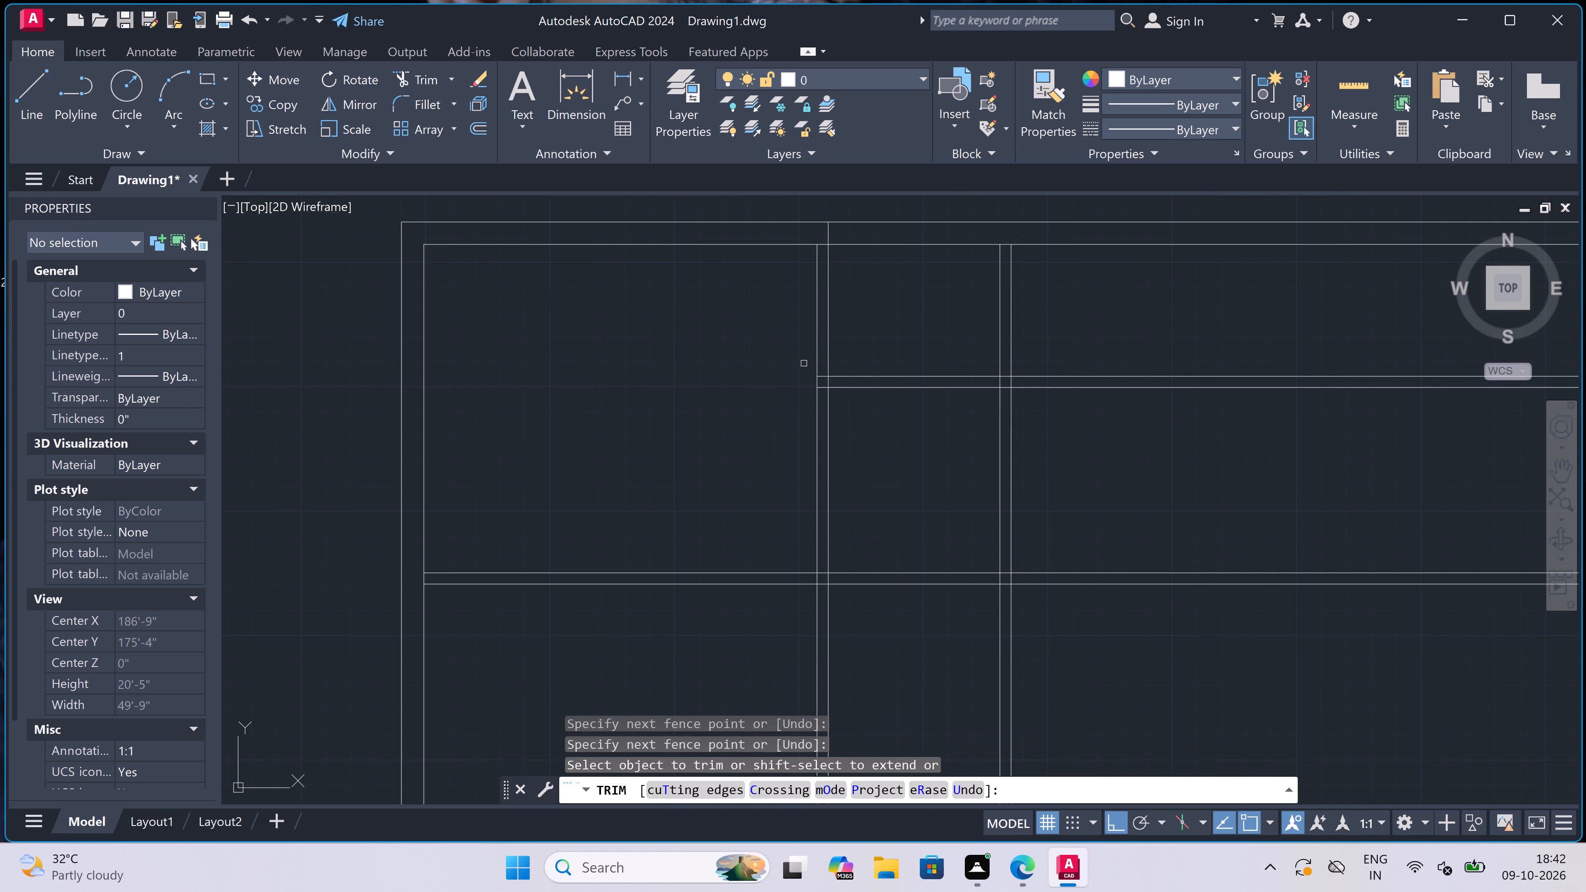
Trim the lower horizontal line and the right-hand vertical line inside the junction of the new horizontal partition and the first vertical partition.
scroll(816, 369, up, 2)
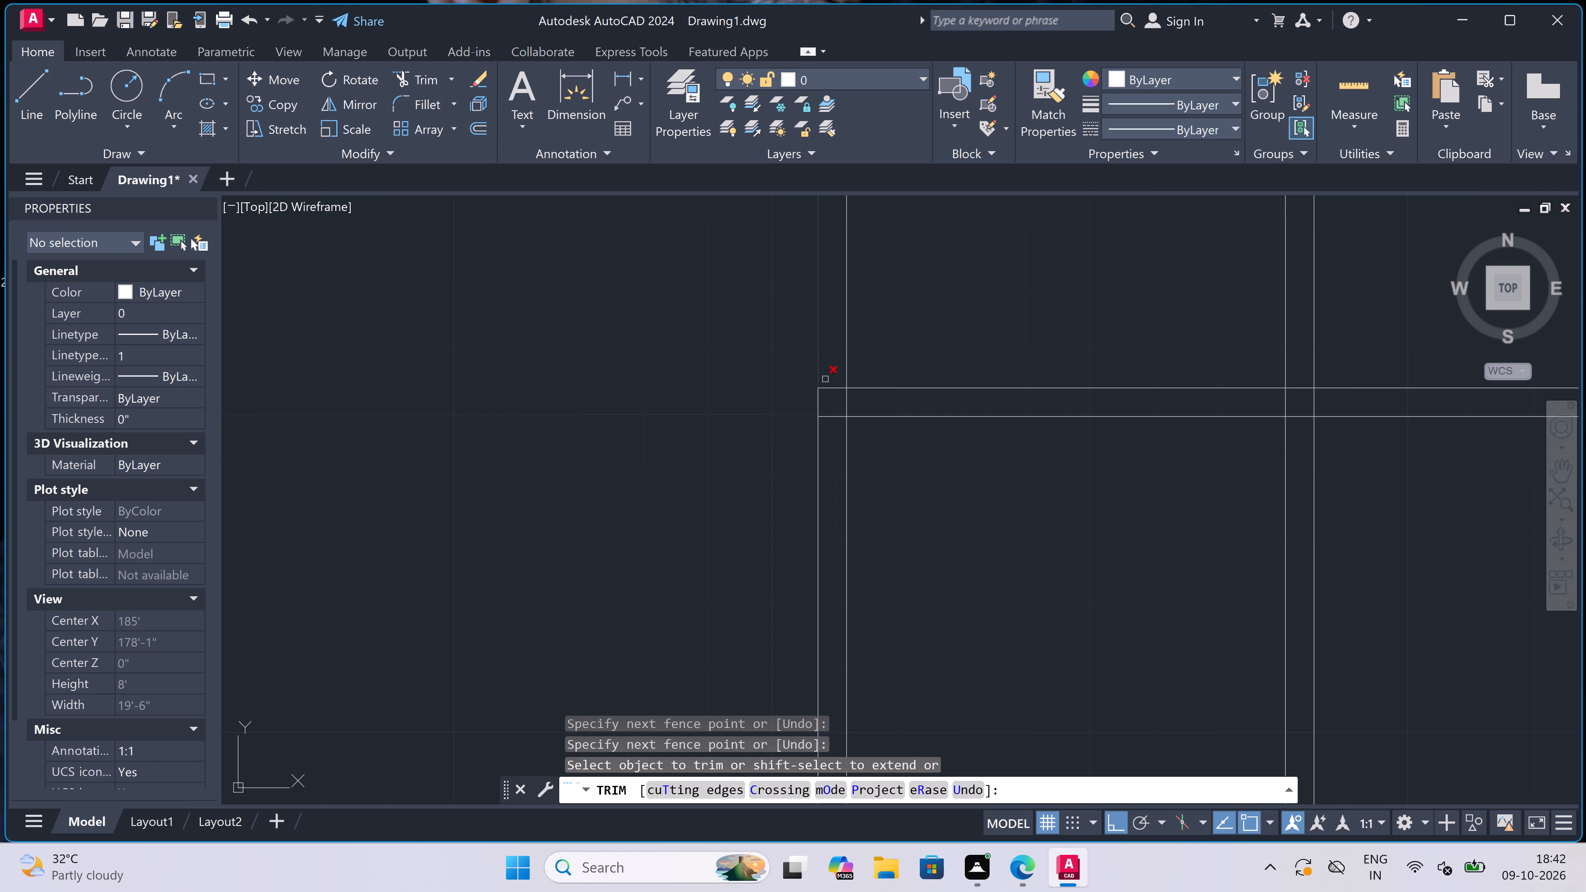
click(835, 396)
click(841, 465)
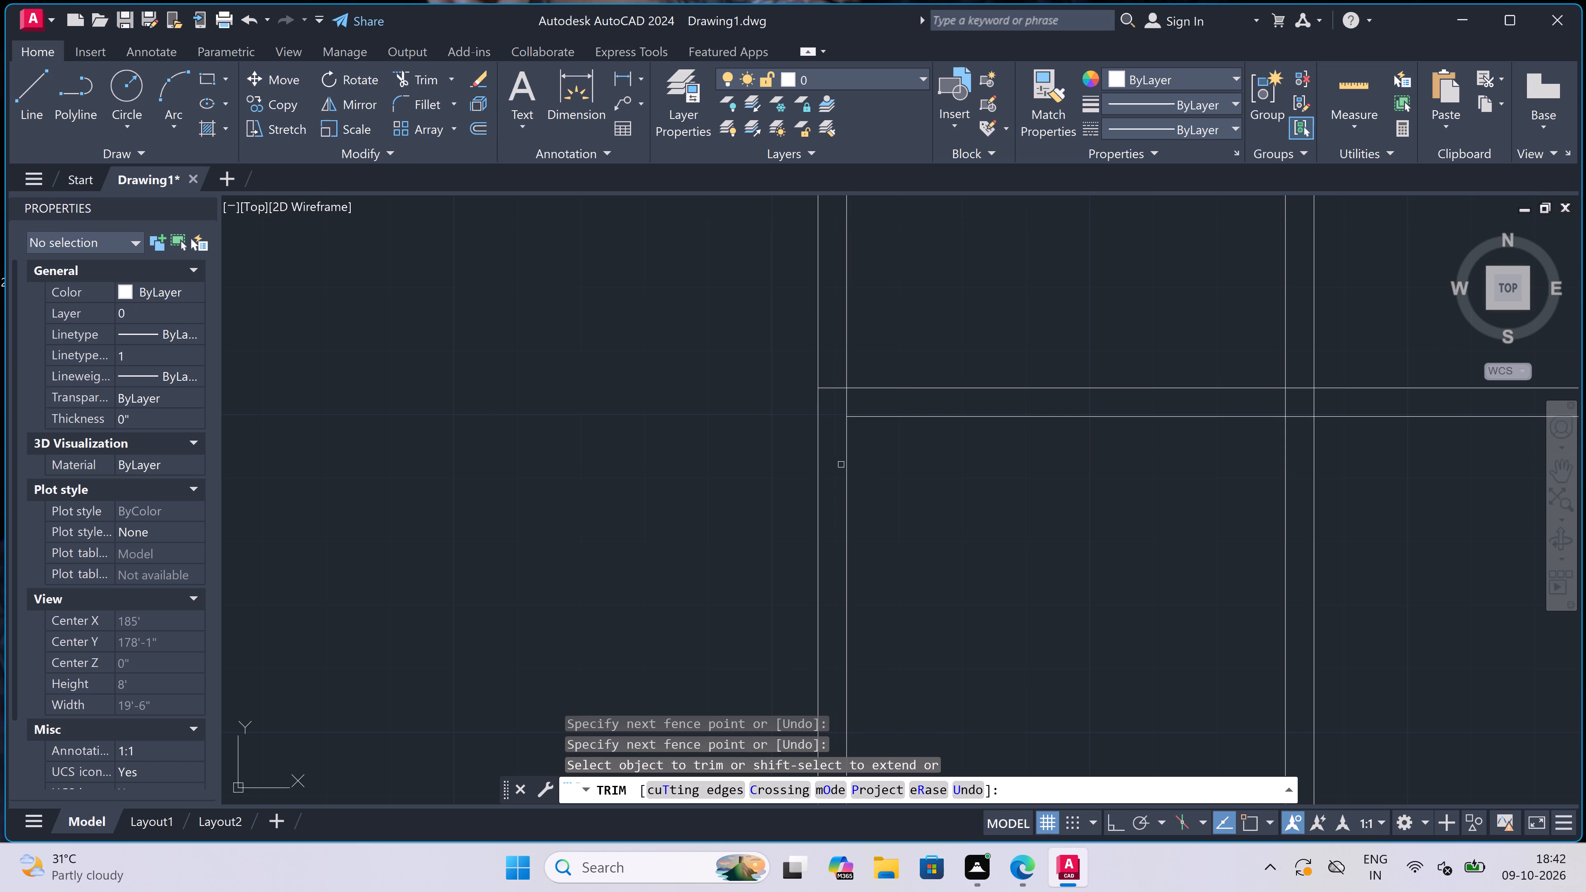
scroll(843, 403, up, 2)
drag(845, 403, 855, 403)
click(973, 403)
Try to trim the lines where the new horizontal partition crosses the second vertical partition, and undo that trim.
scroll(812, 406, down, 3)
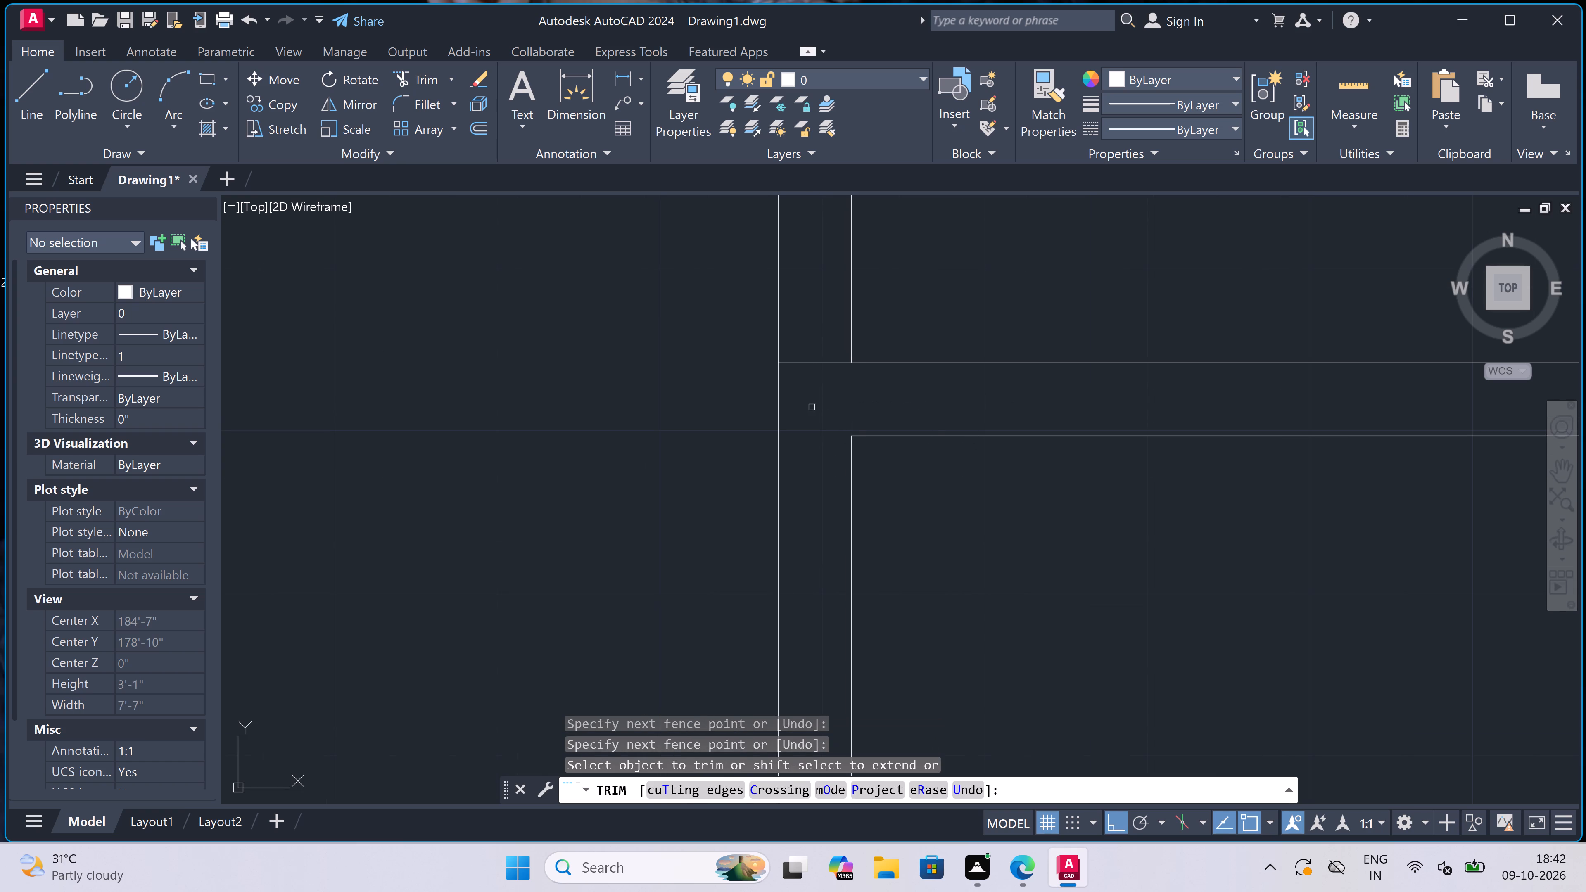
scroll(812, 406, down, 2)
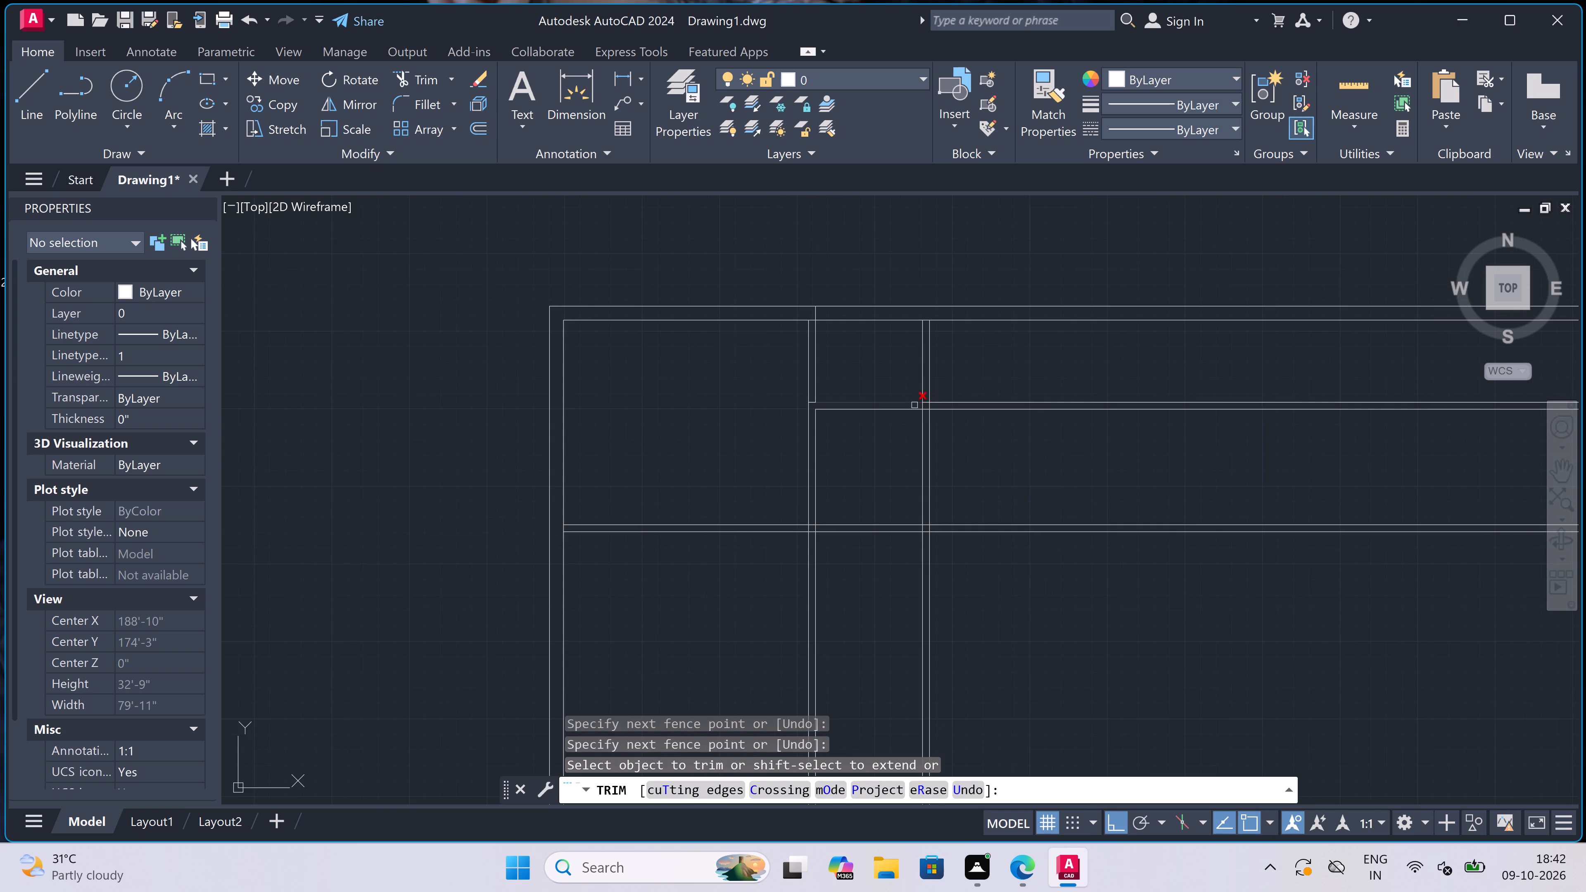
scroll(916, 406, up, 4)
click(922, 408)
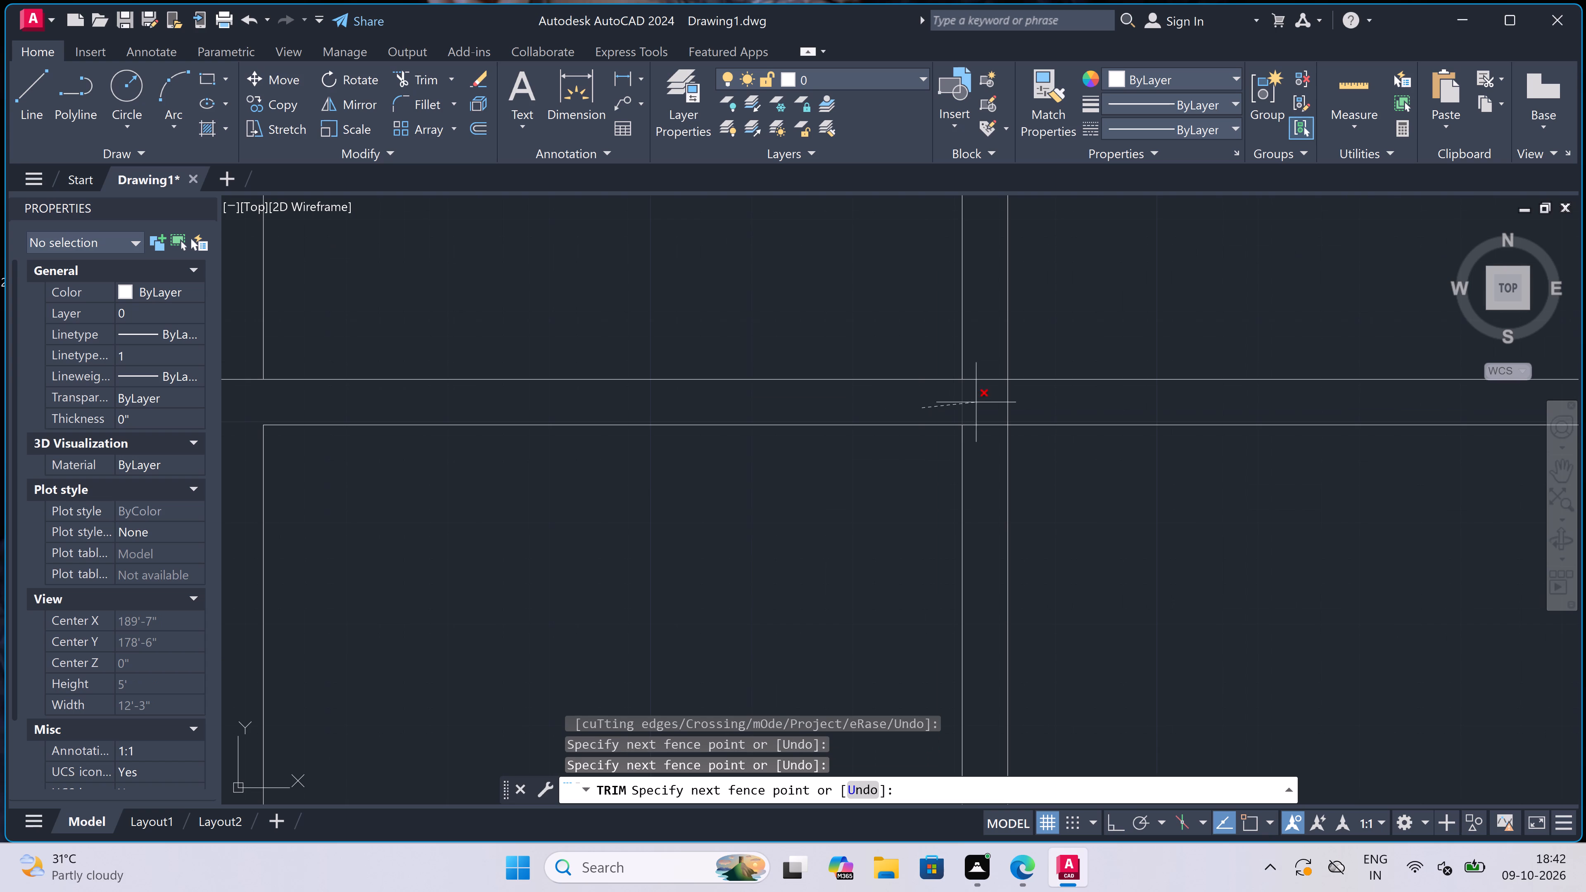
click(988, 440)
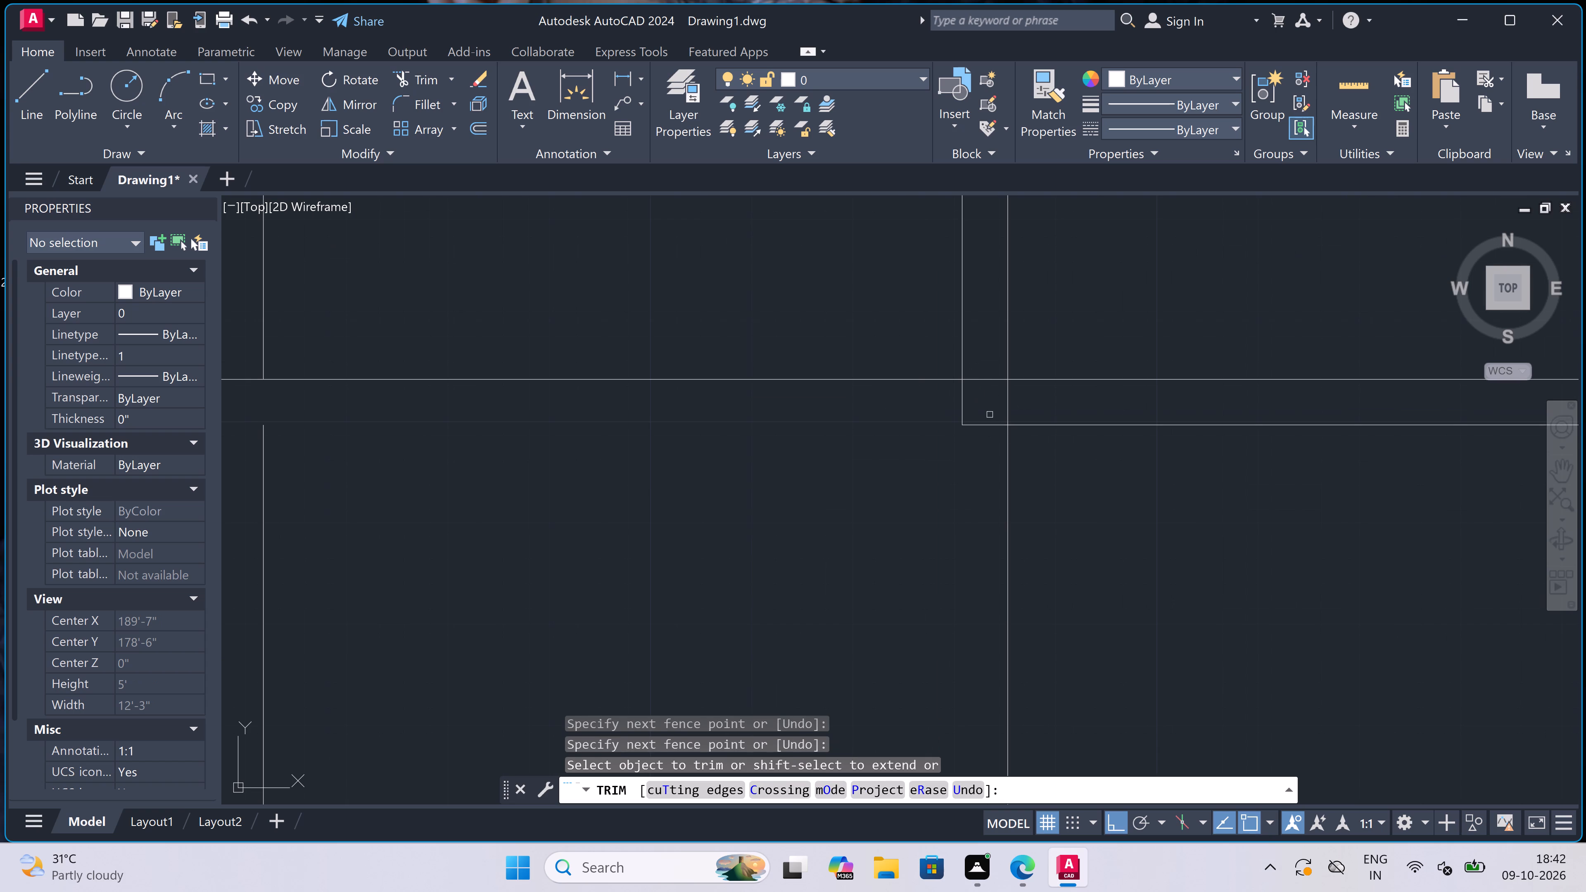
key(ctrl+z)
Trim the left-hand vertical line and the lower horizontal line inside the junction of the horizontal partition and the second vertical partition.
scroll(864, 400, down, 5)
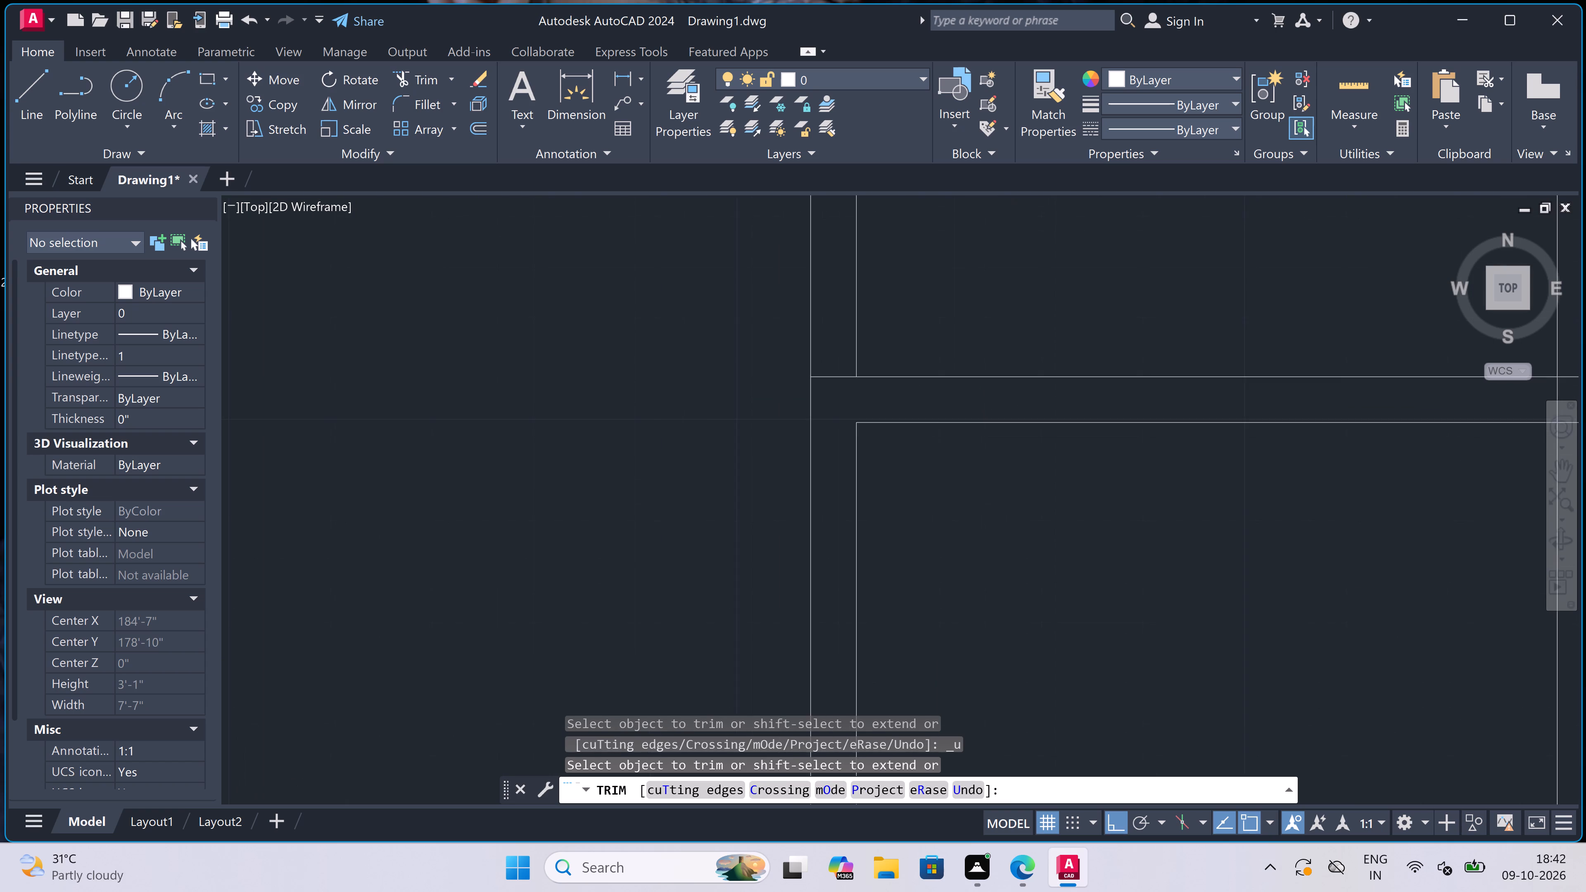
scroll(1054, 406, up, 3)
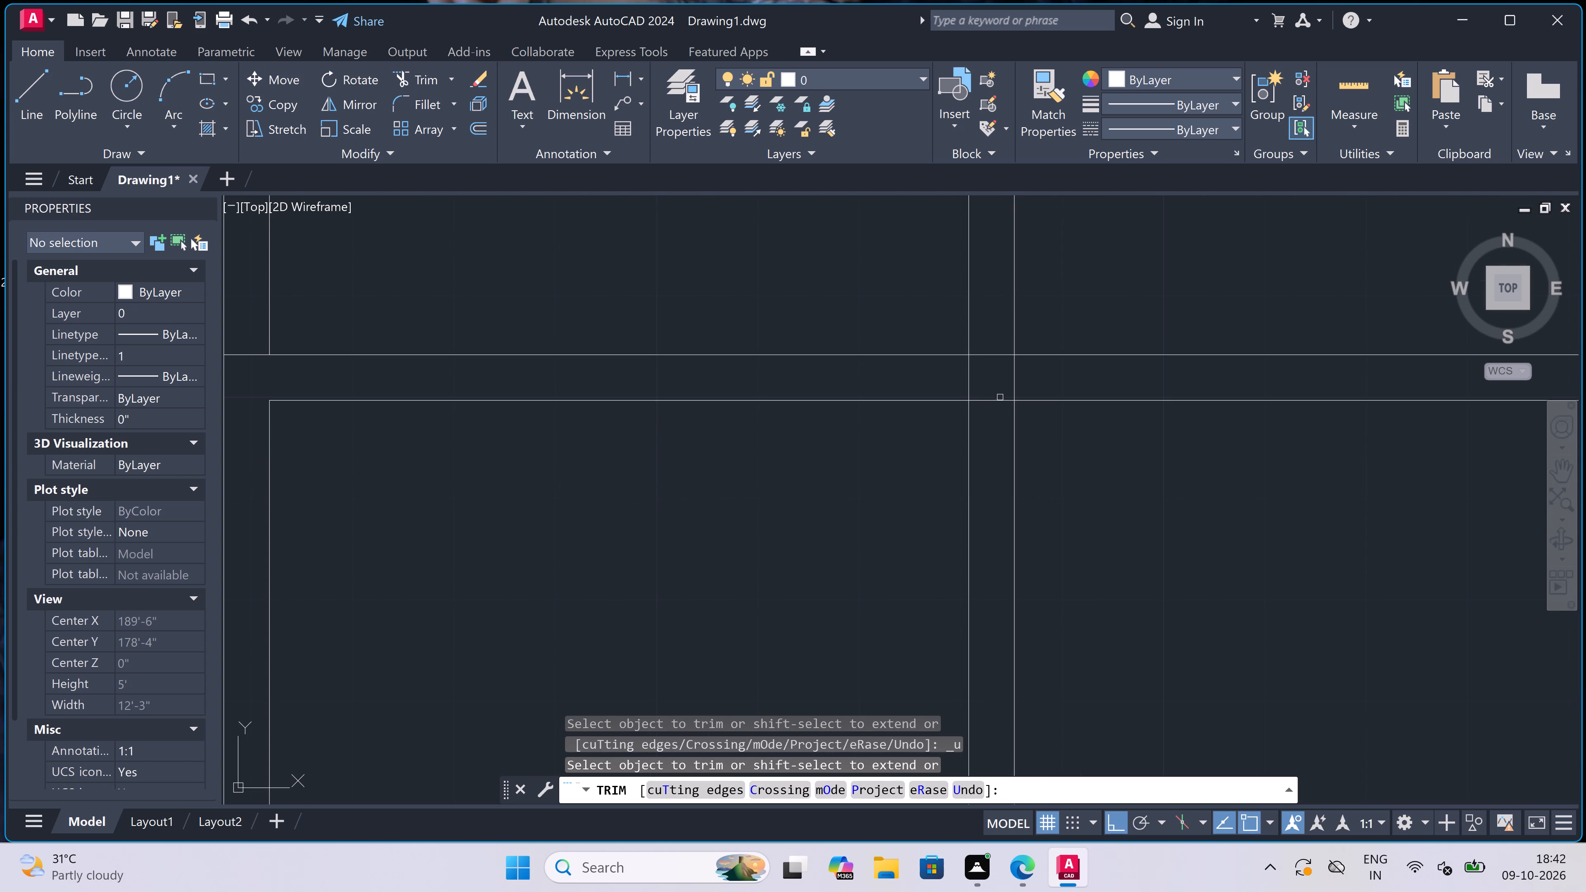
click(963, 377)
click(987, 372)
drag(989, 372, 989, 375)
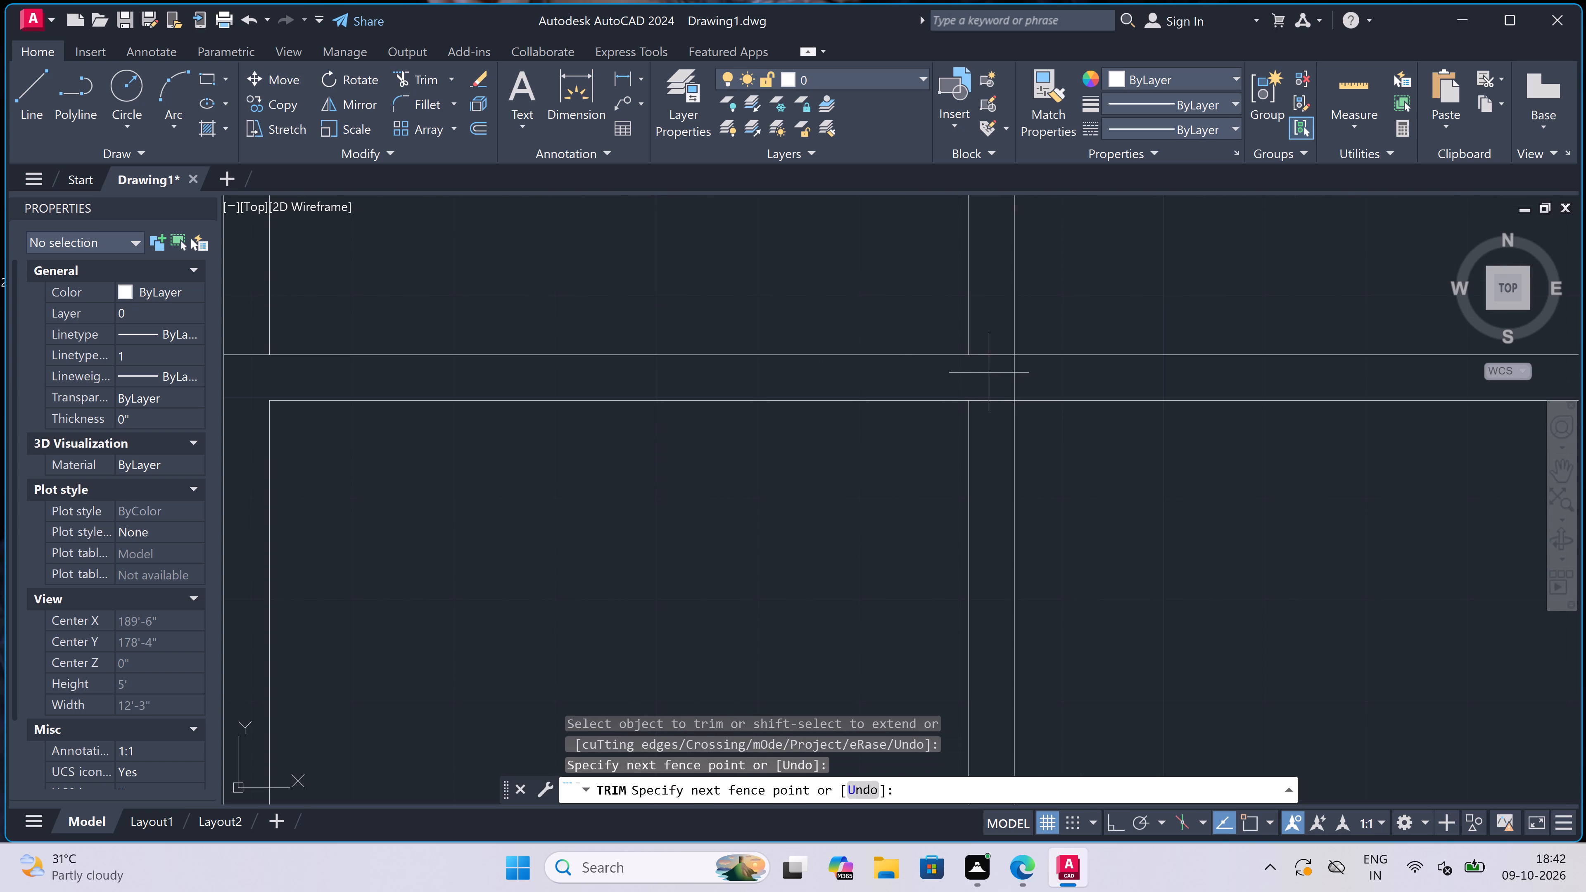
drag(989, 375, 989, 377)
click(983, 465)
Trim the inner line of the top wall between the two lines of the second vertical partition.
scroll(980, 387, down, 4)
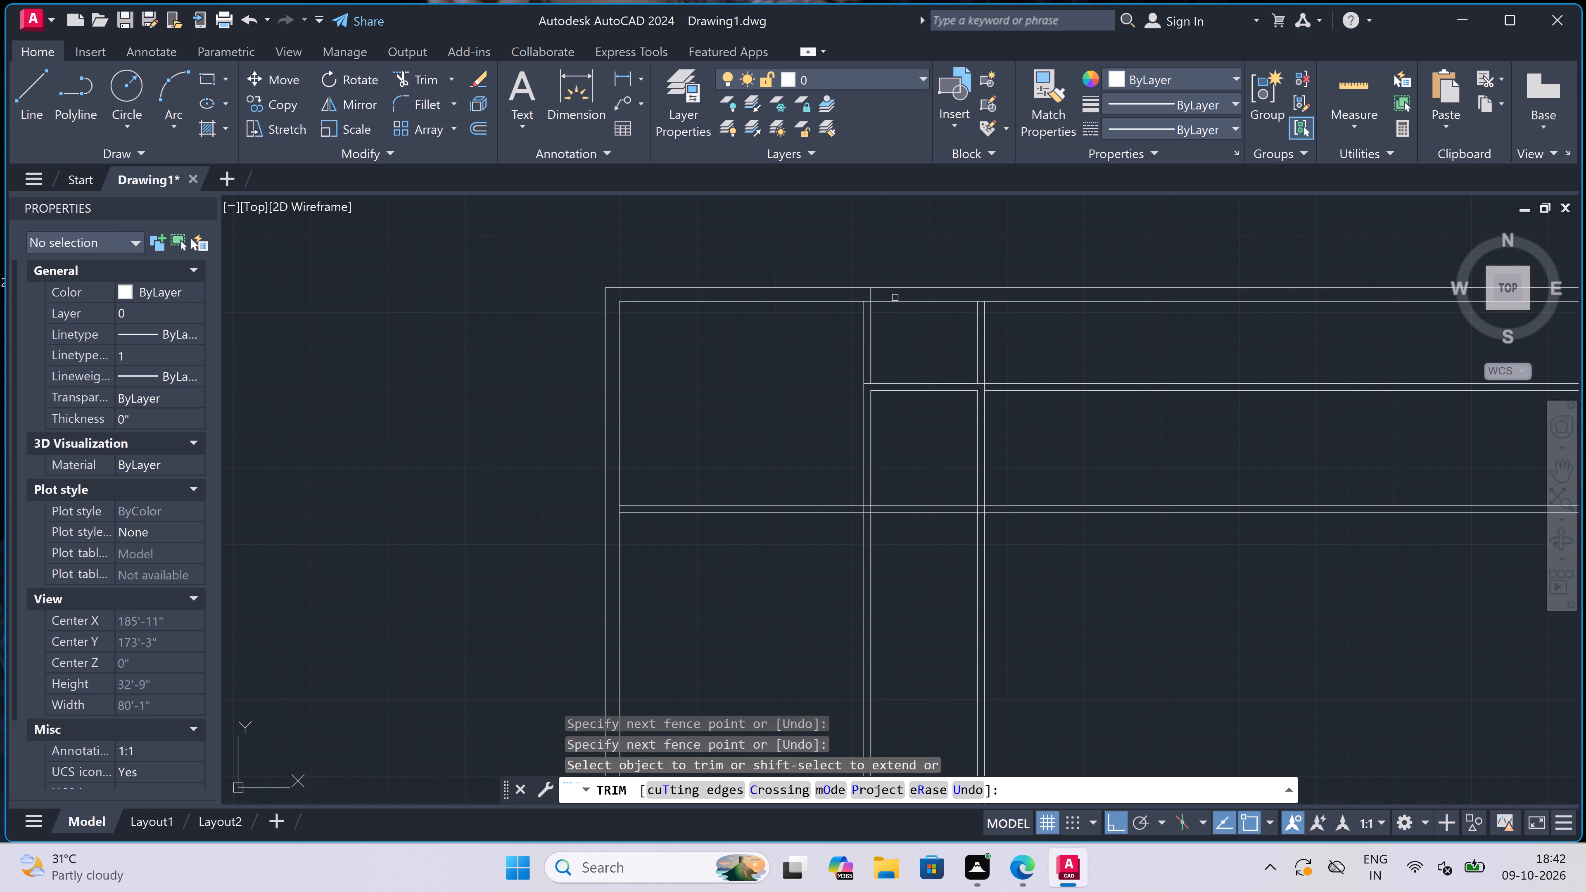
scroll(955, 289, up, 2)
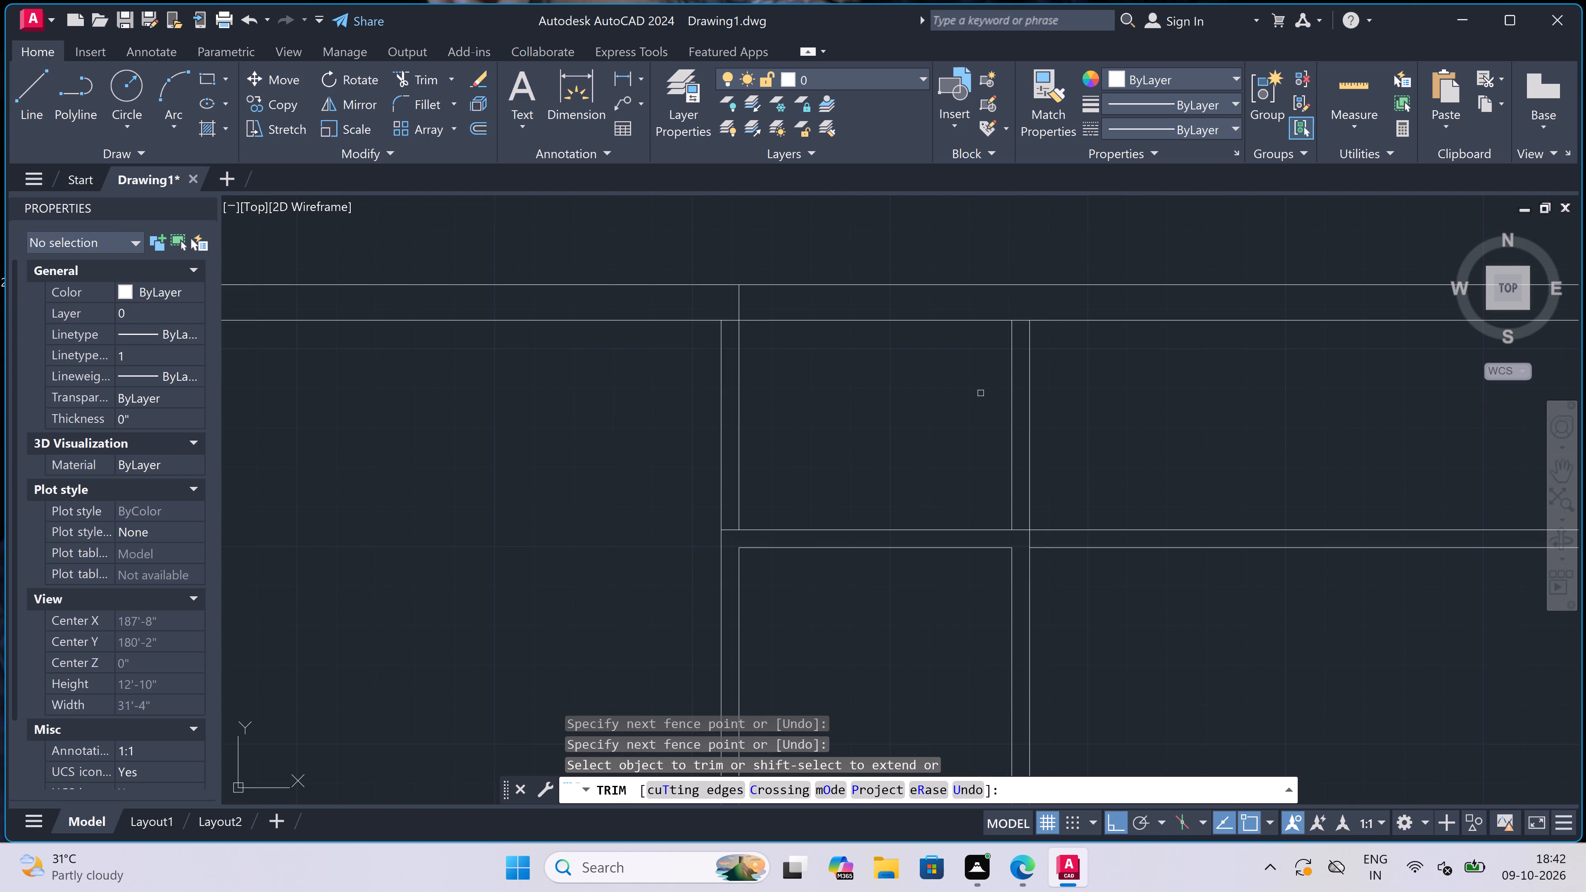
scroll(1033, 320, up, 1)
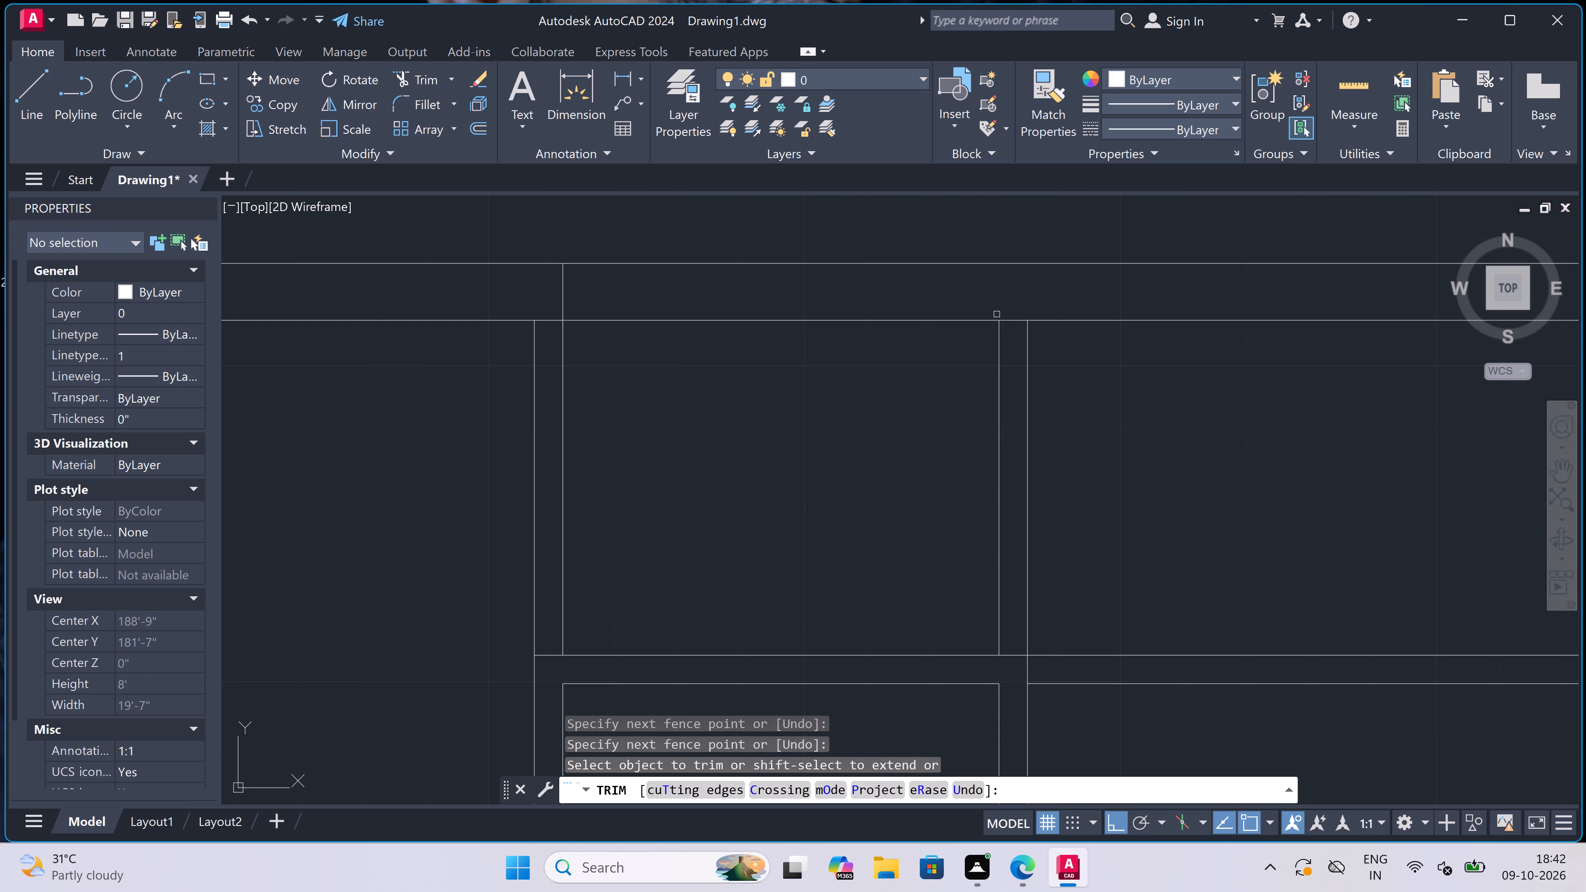
scroll(993, 314, up, 1)
click(1029, 301)
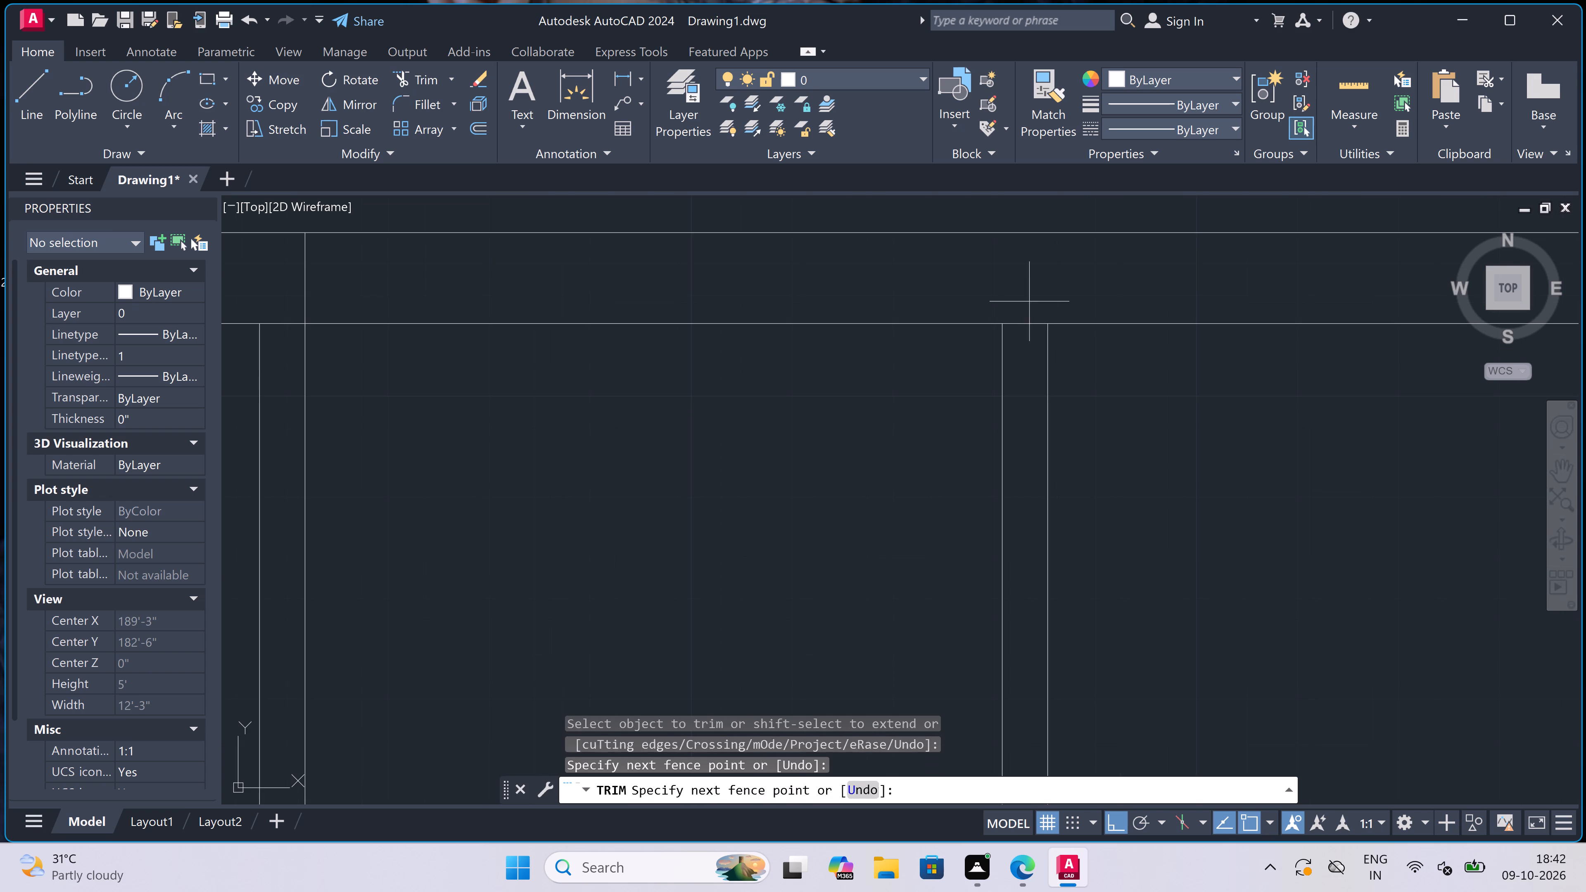
click(1023, 395)
key(Escape)
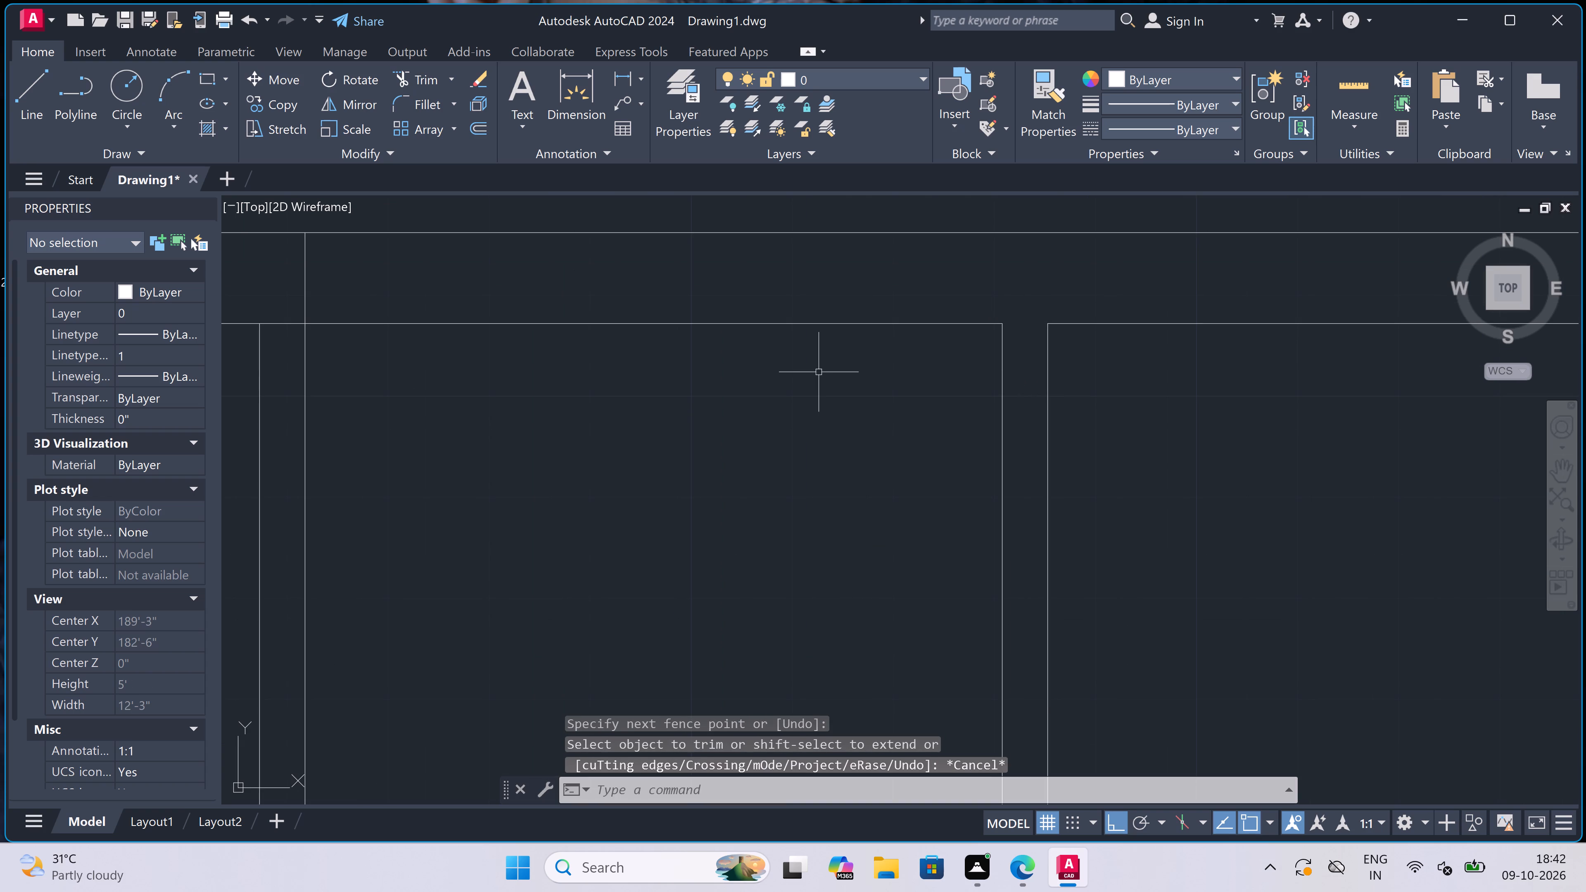
Draw a line midway through the top wall from the first partition's right-hand line across, and down to the second partition's left-hand line.
key(l)
key(space)
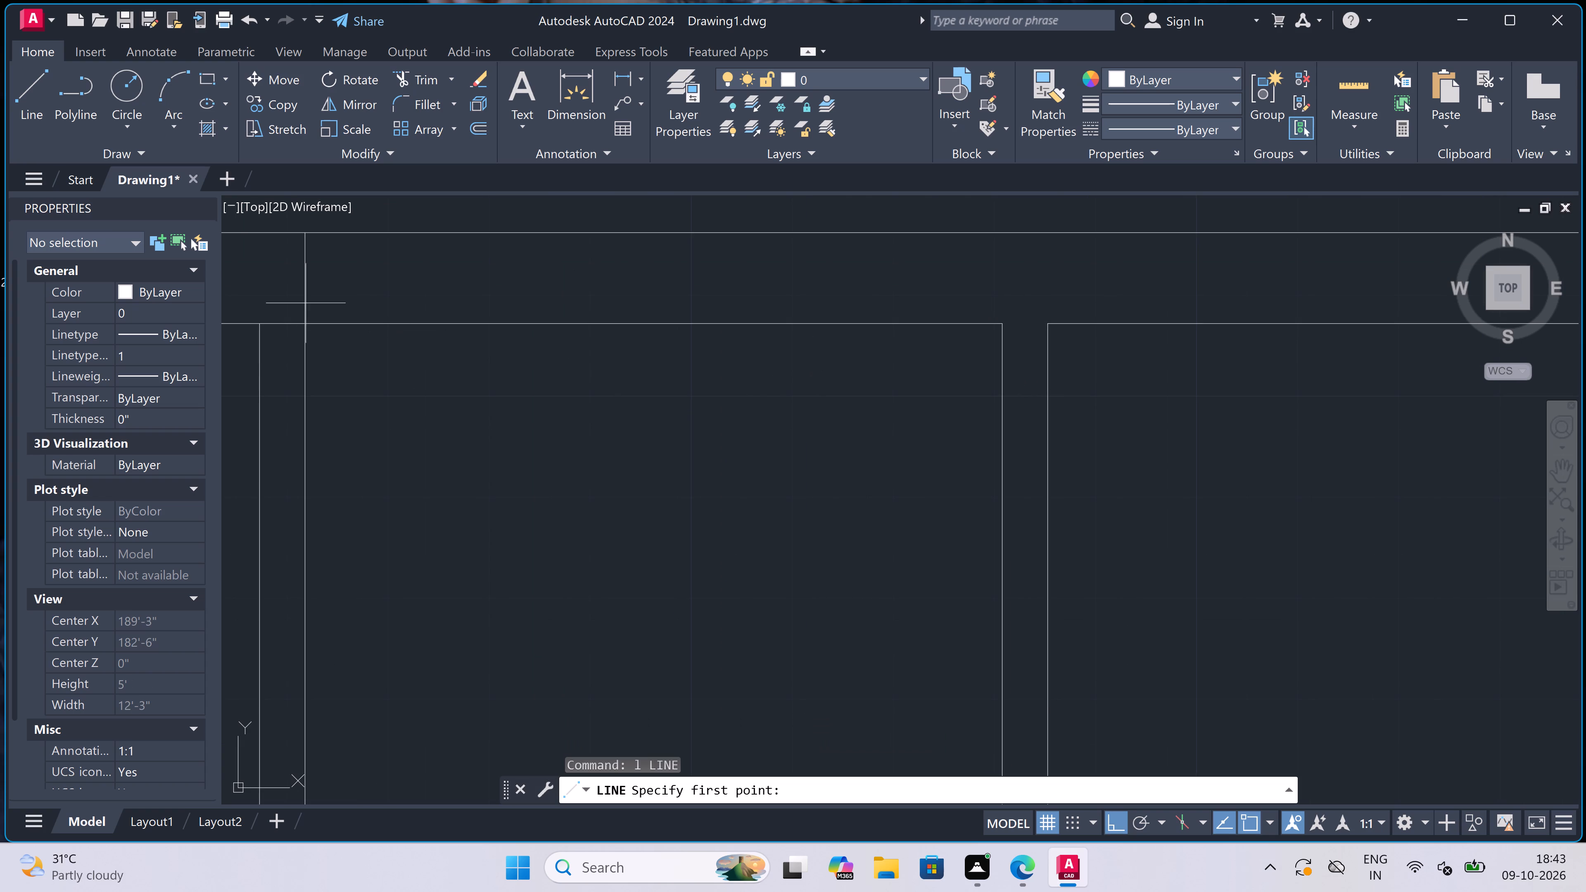
click(309, 276)
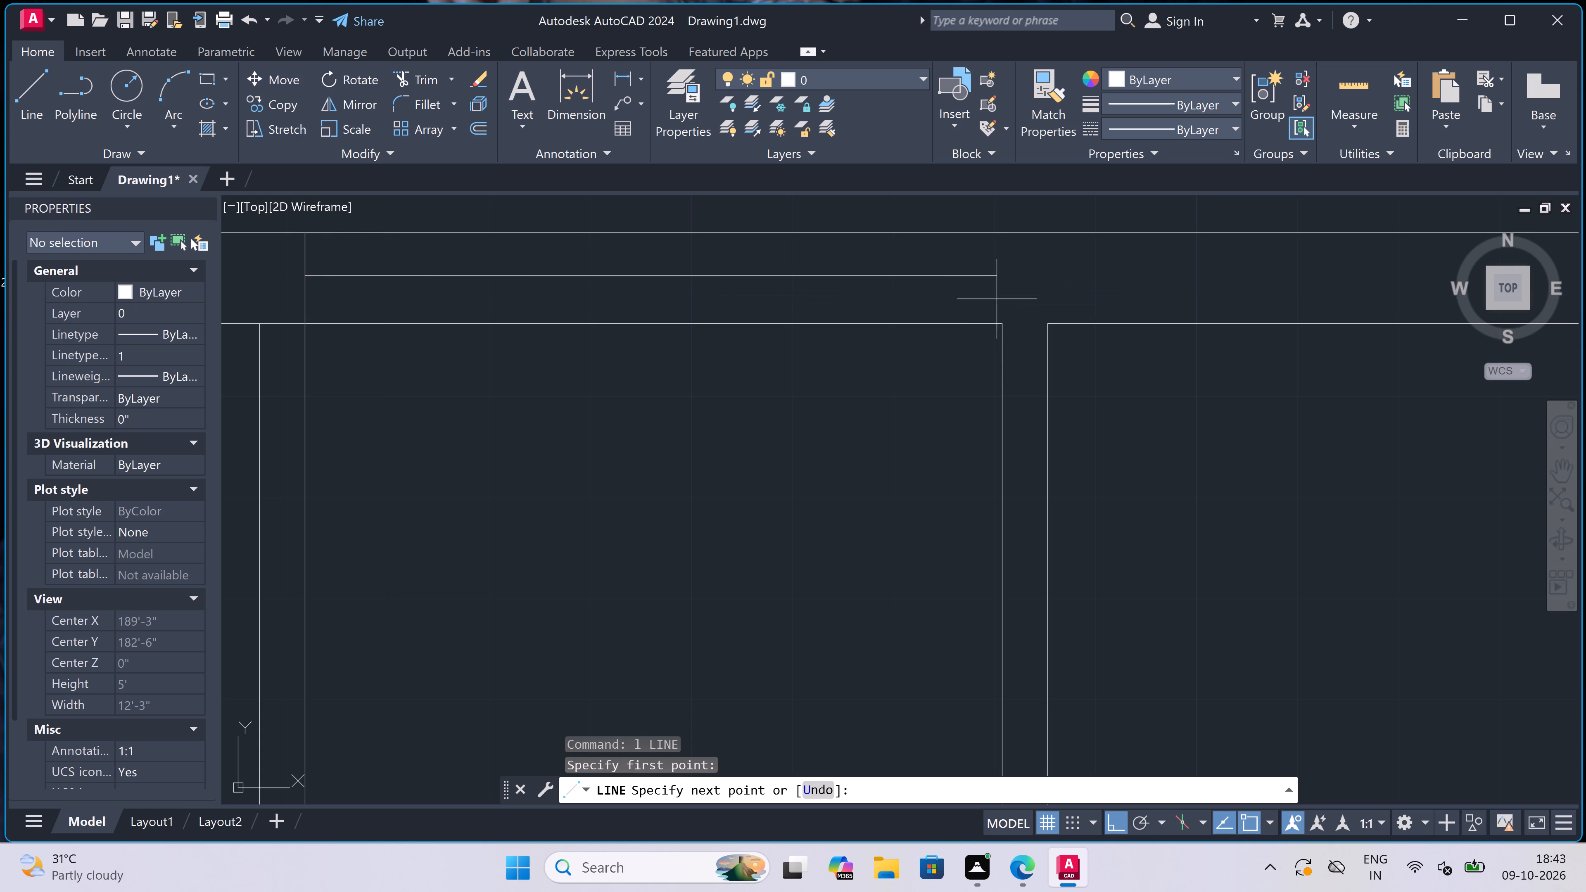
drag(1002, 270, 1002, 275)
drag(1002, 281, 1002, 287)
click(1000, 351)
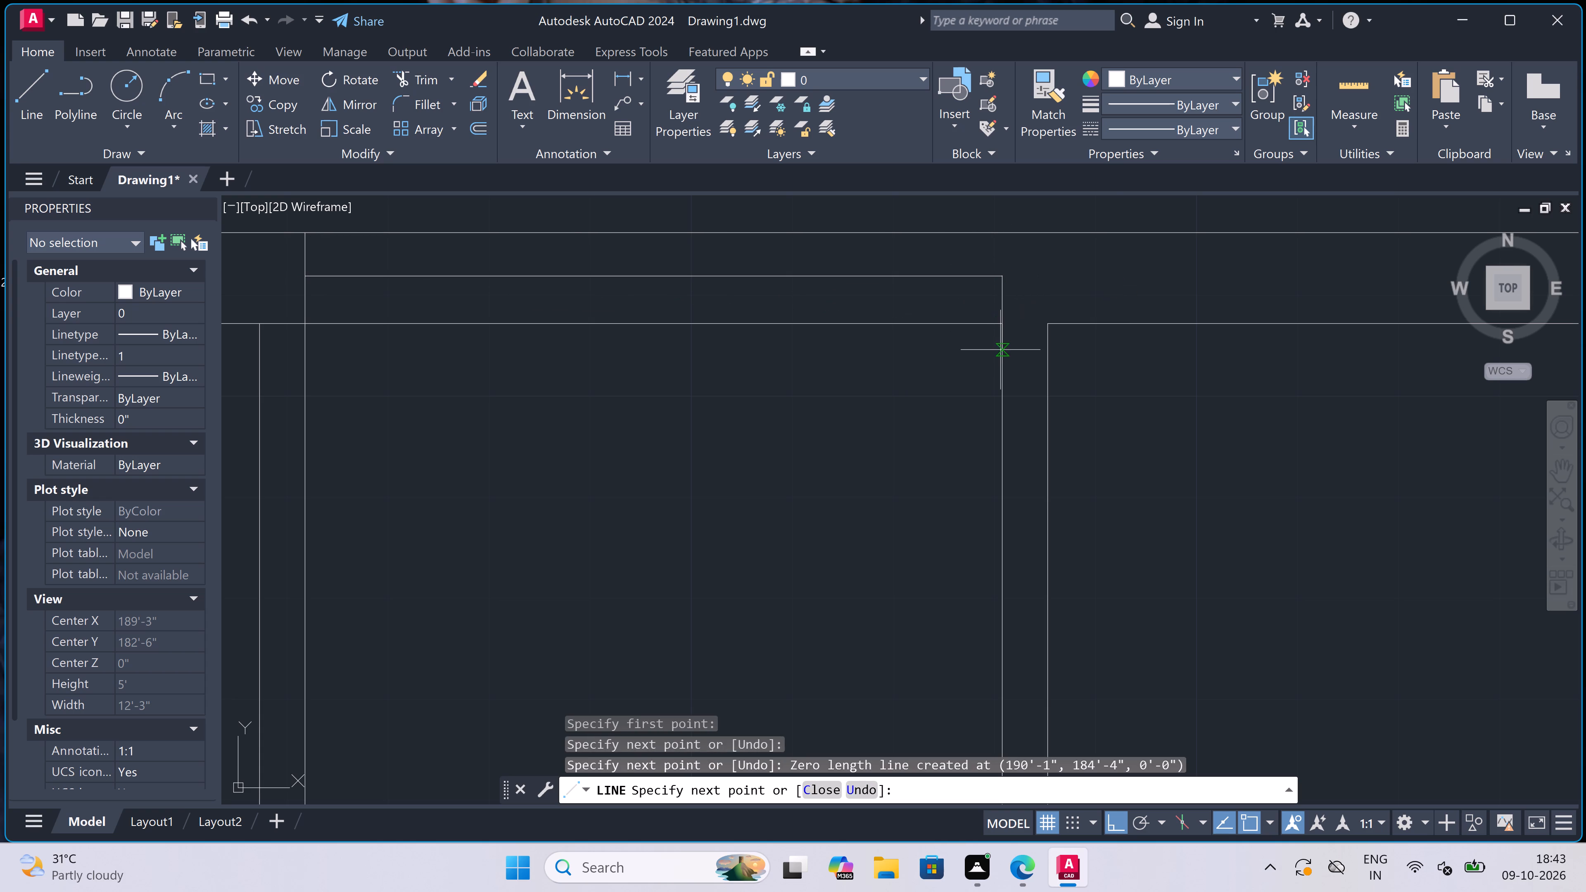
key(Escape)
Trim away the top wall's old inner line between the first and second vertical partitions.
key(r)
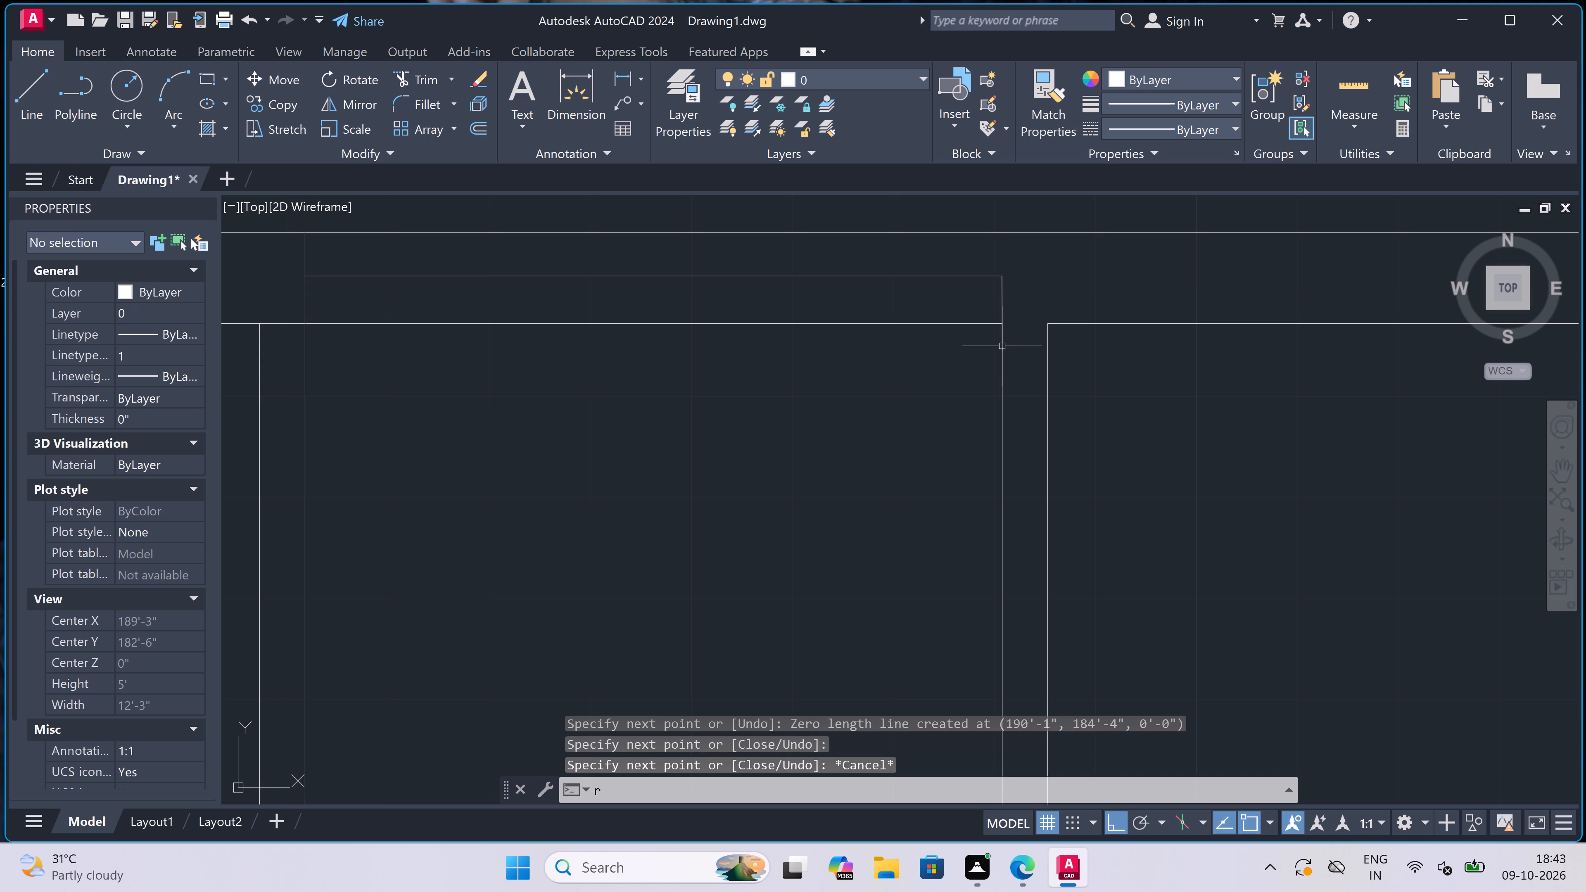
key(Escape)
text(tr)
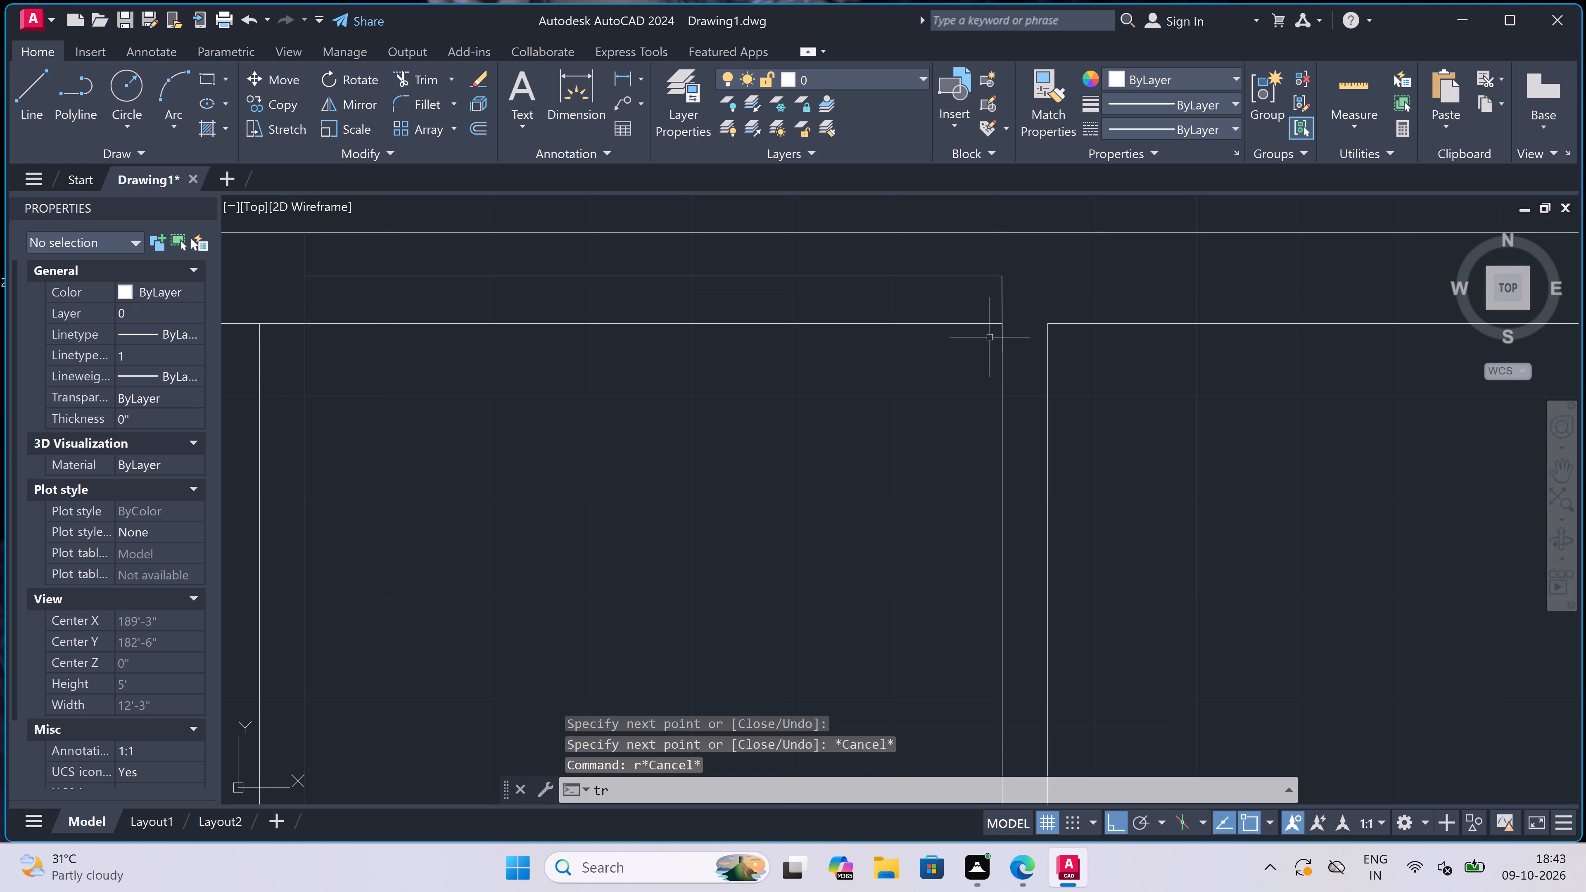
key(space)
drag(923, 294, 922, 301)
click(850, 427)
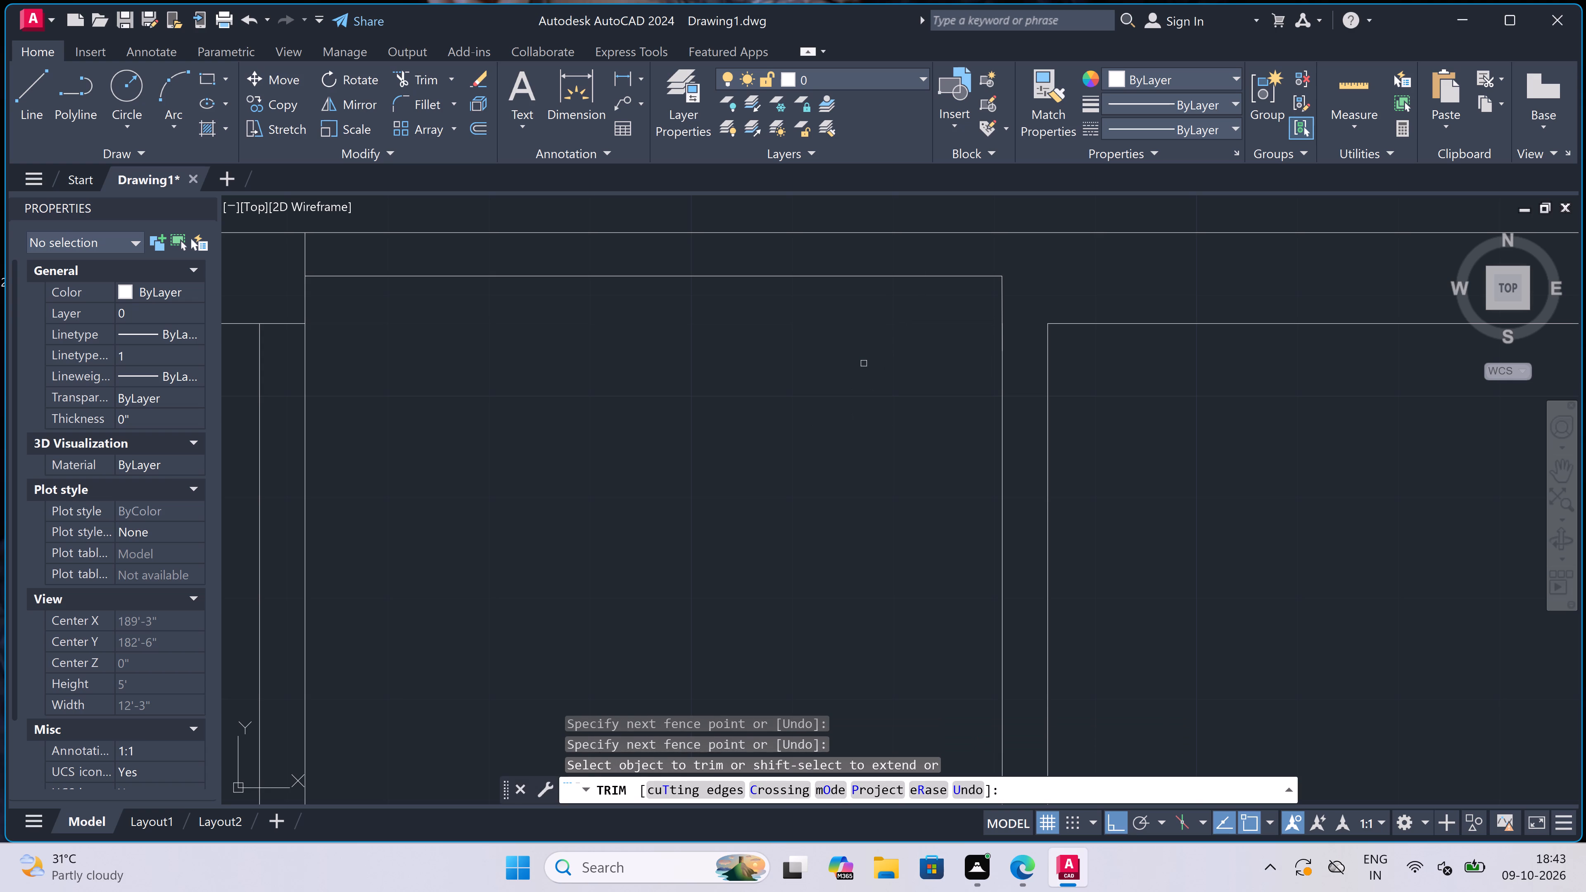
scroll(864, 363, down, 1)
key(Escape)
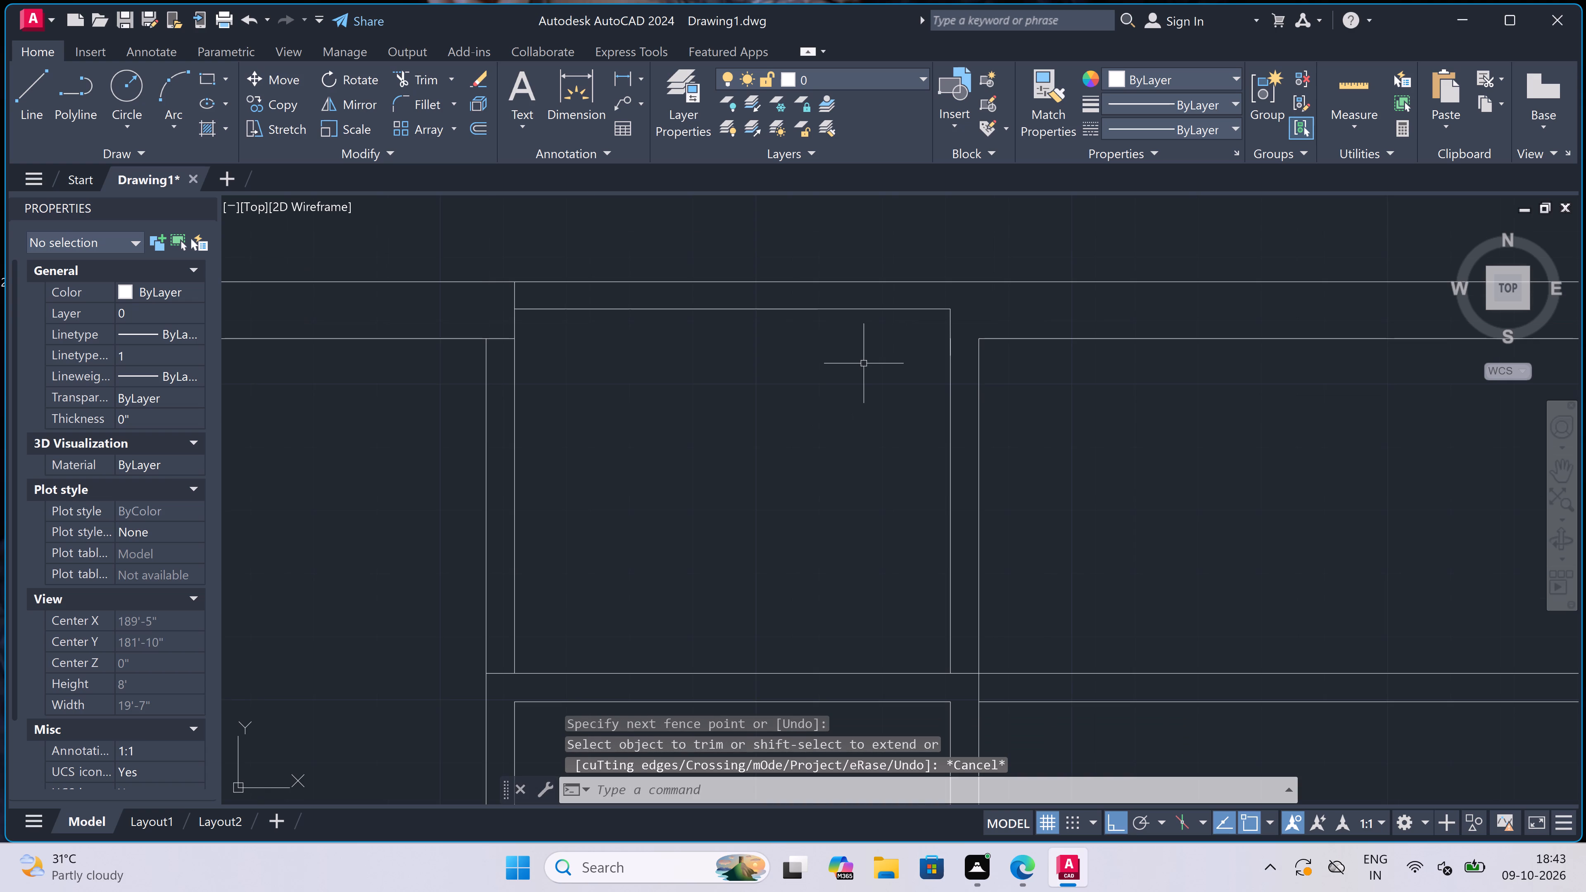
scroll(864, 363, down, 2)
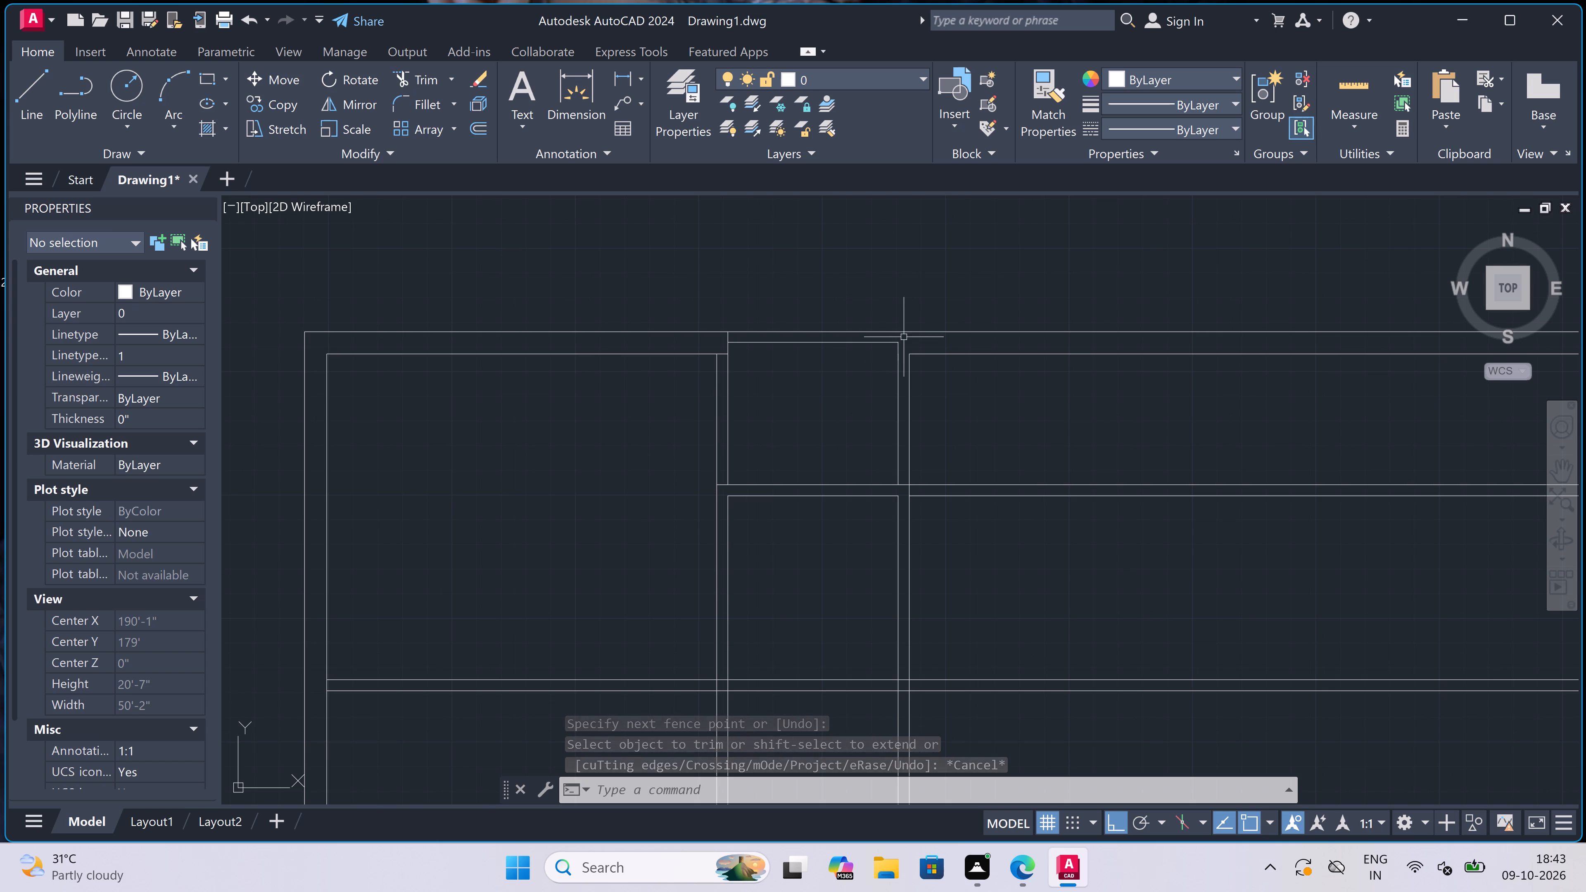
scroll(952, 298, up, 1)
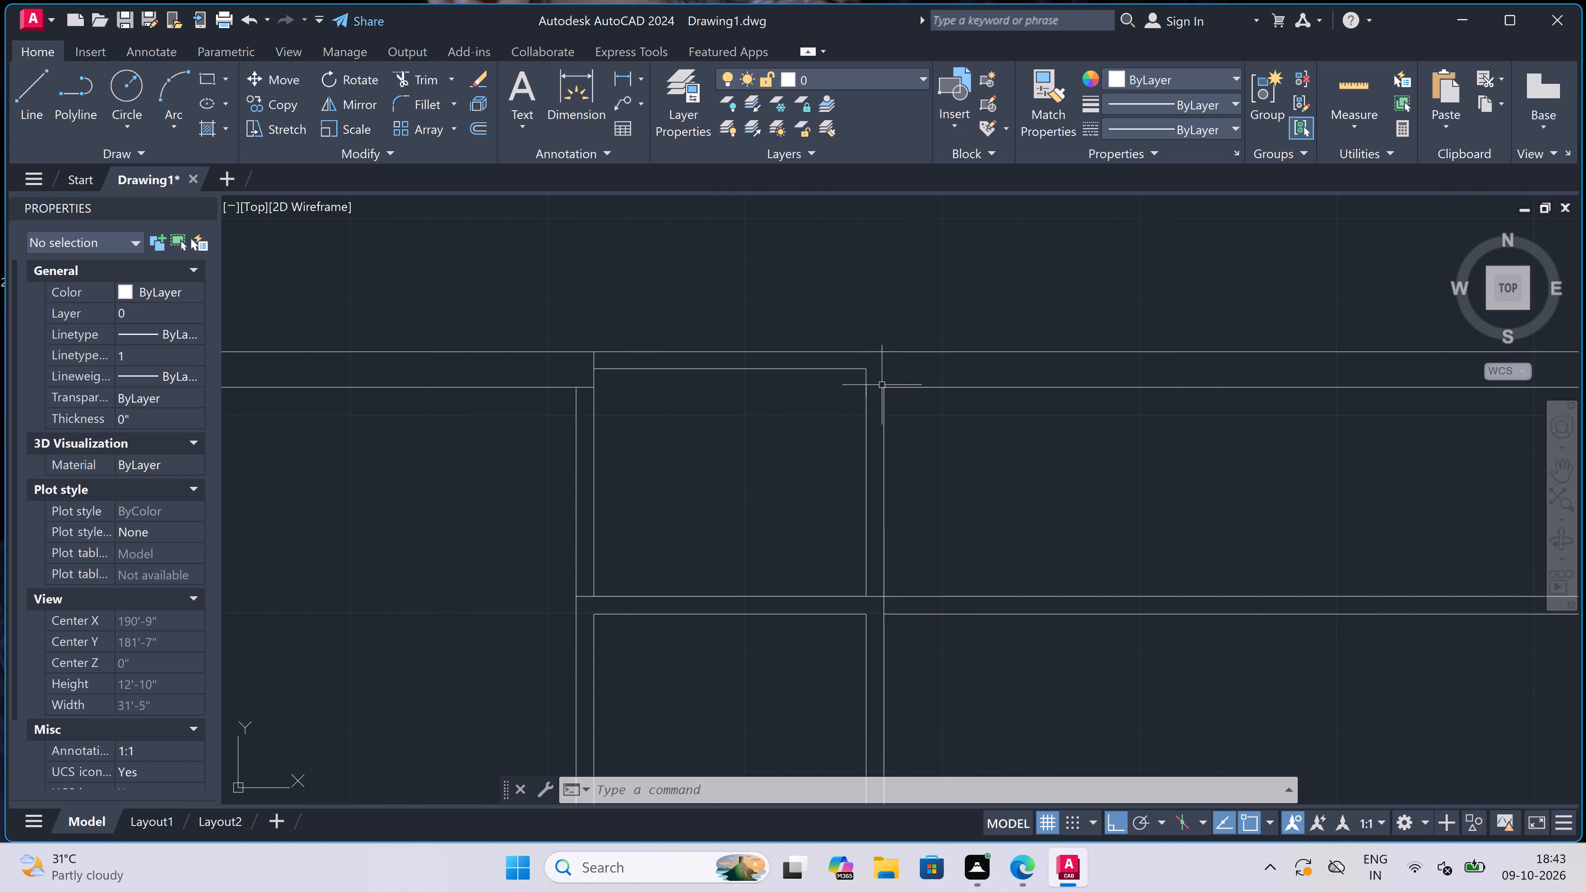
Draw a short vertical line across the top wall, extending the second vertical partition's right-hand line up to the wall's outer line.
key(l)
key(space)
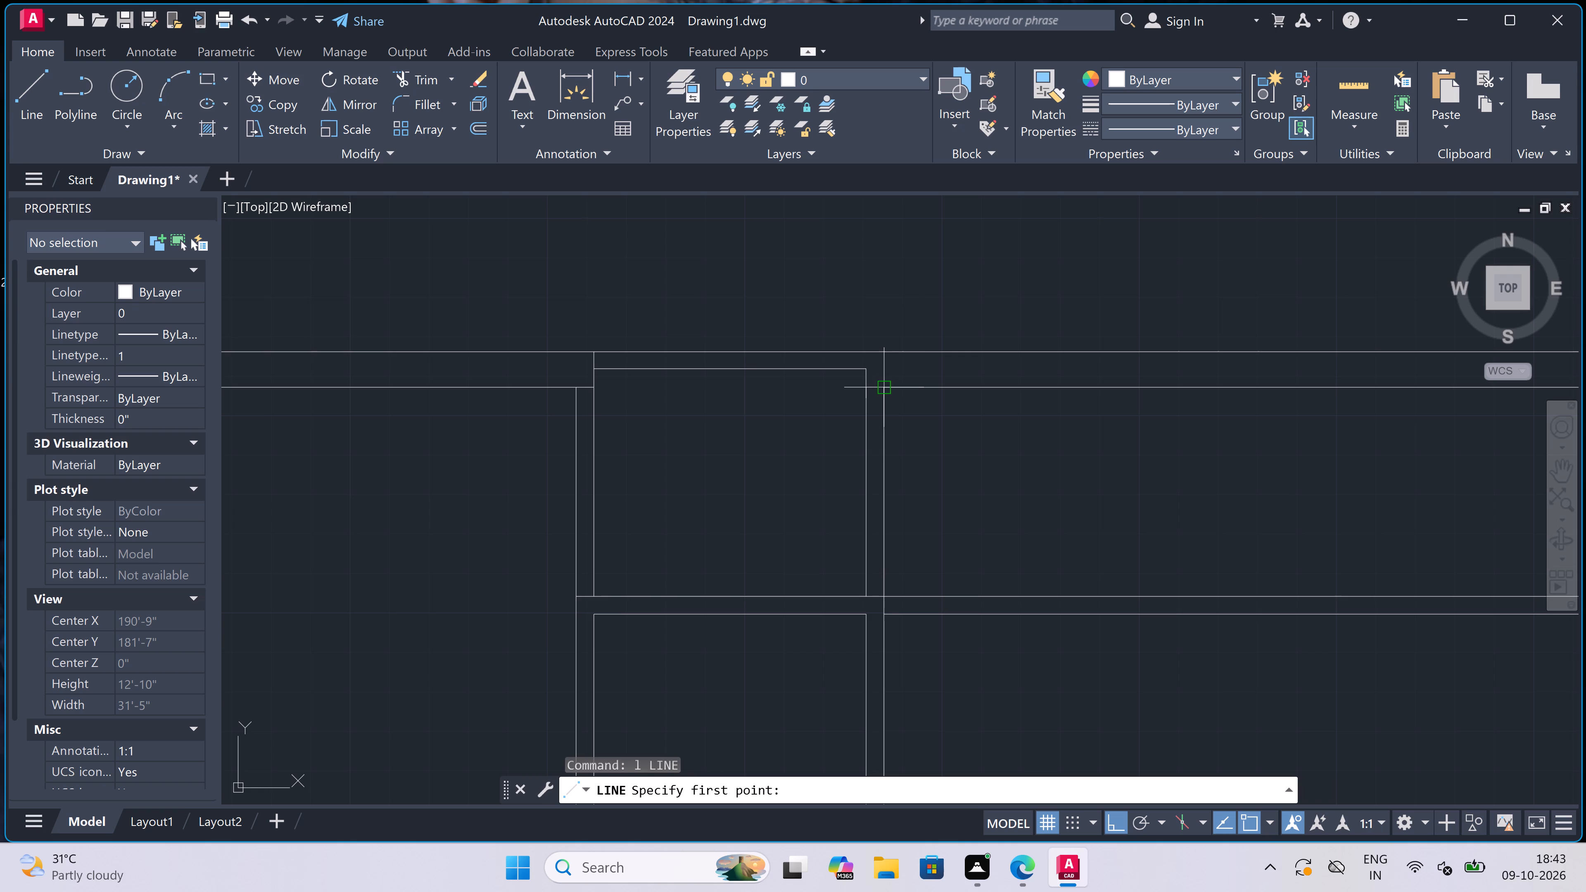
click(884, 388)
click(885, 354)
key(Escape)
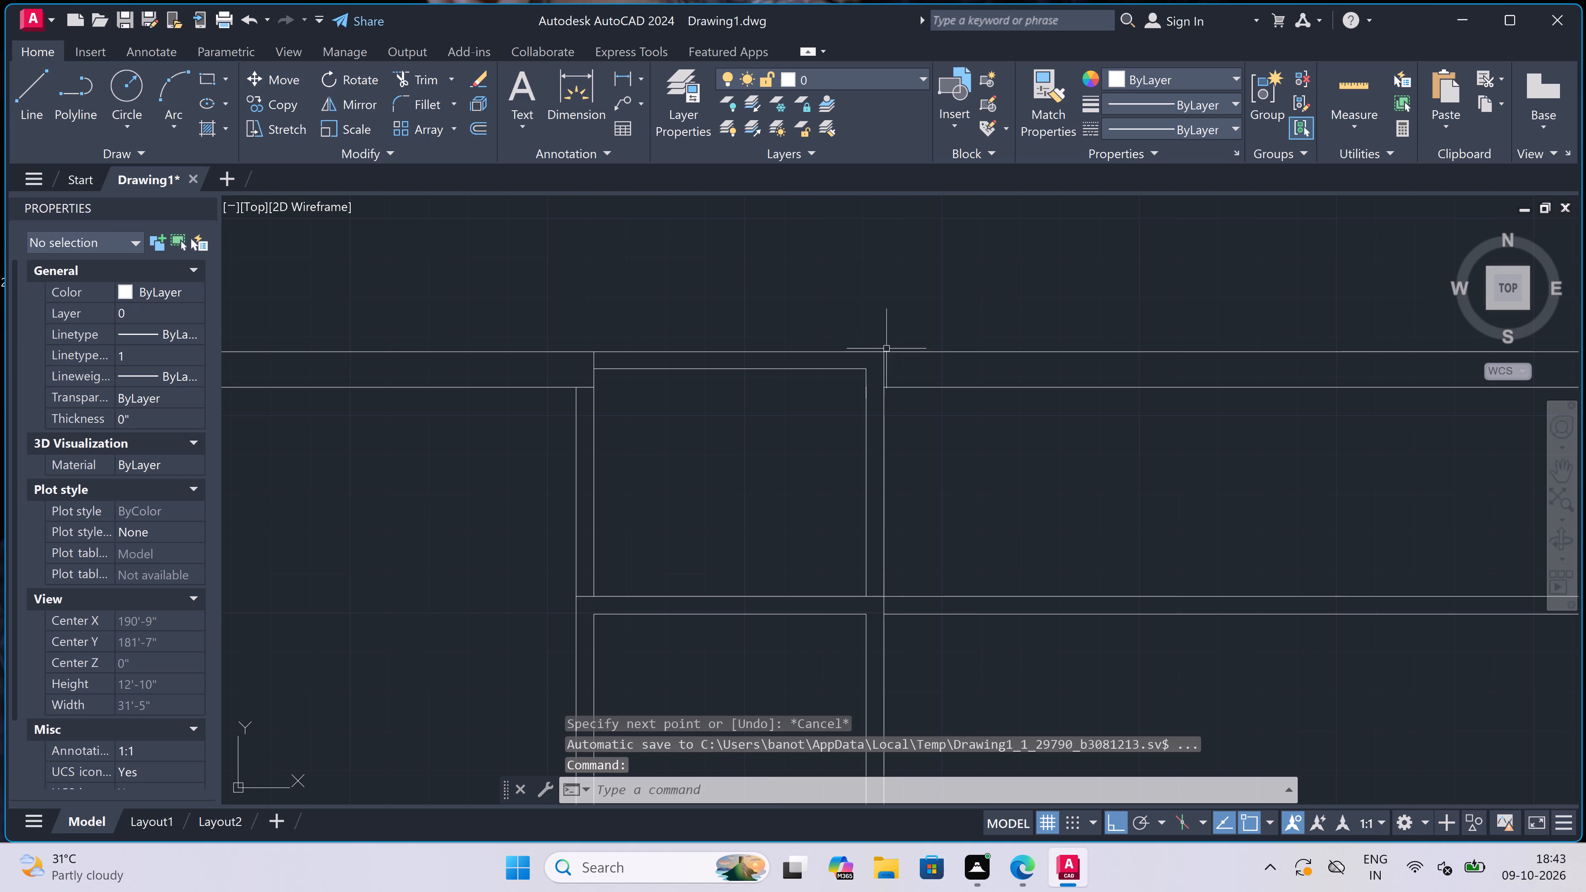
Trim off the top wall's lines and both horizontal partitions' lines where they run past the right of the second vertical partition.
scroll(887, 329, down, 2)
text(tr)
key(space)
drag(926, 280, 926, 297)
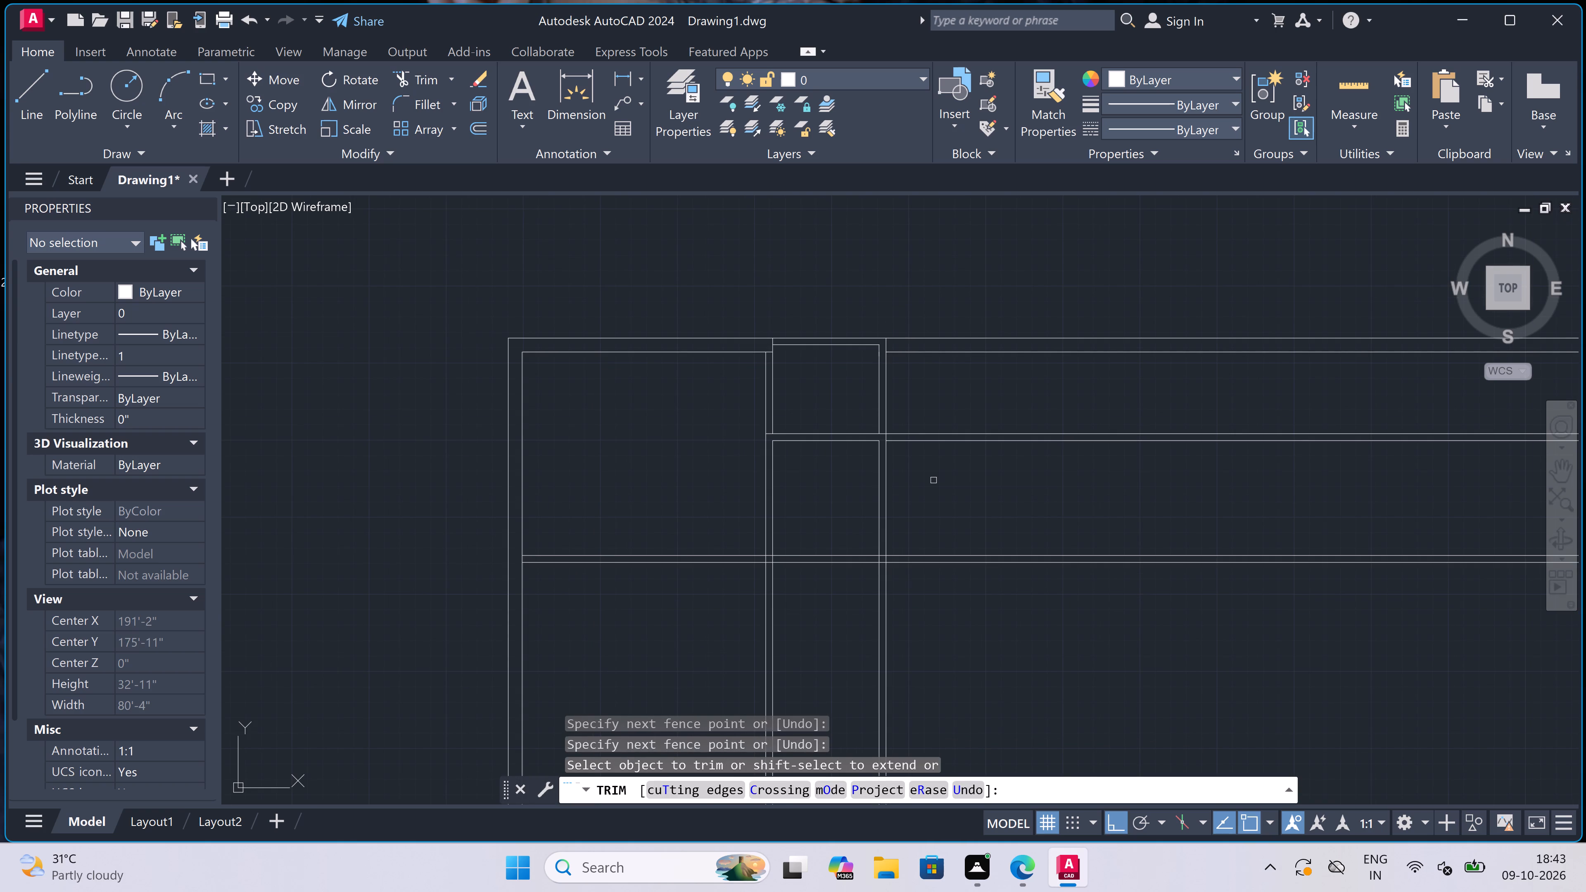
drag(926, 569, 930, 550)
drag(930, 300, 931, 301)
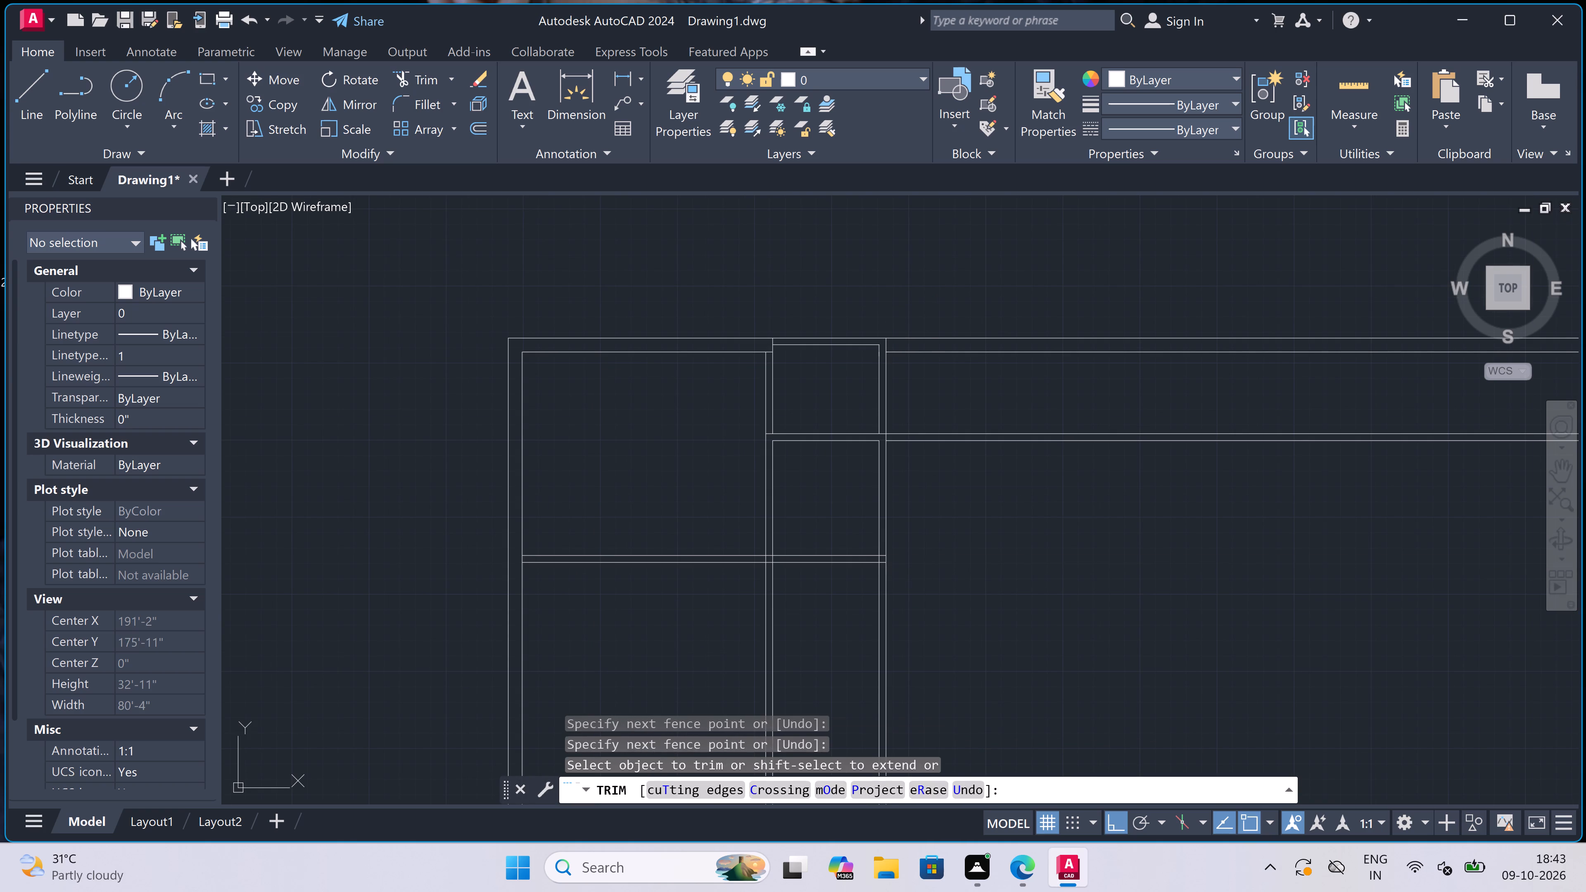
drag(931, 301, 931, 308)
click(931, 499)
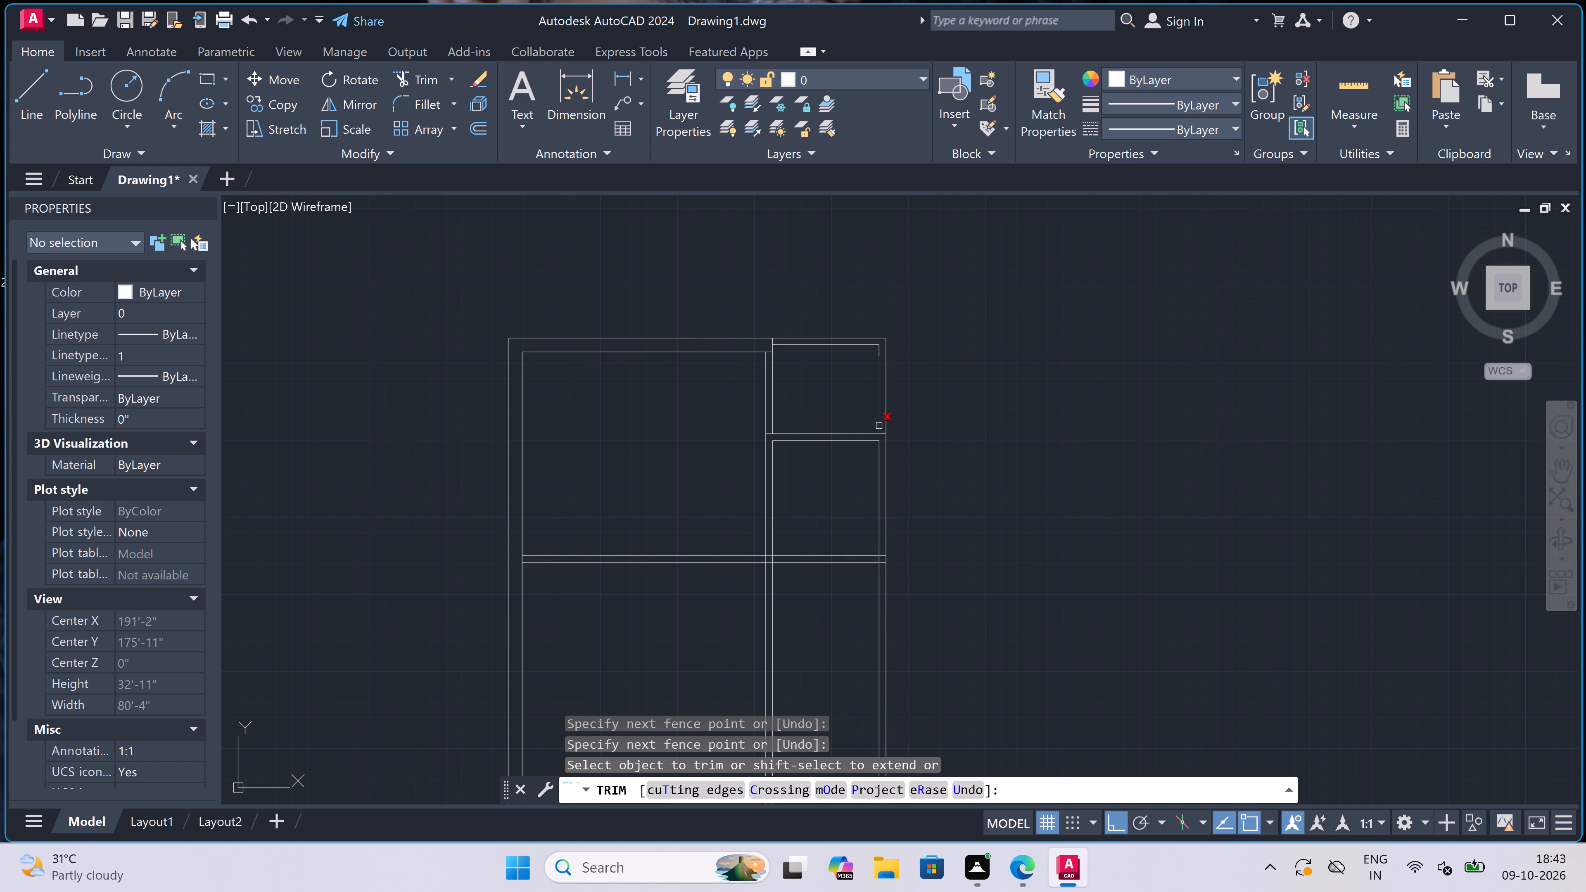
At the crossing of the first vertical and lower horizontal partitions, trim both vertical lines inside it and the upper horizontal line between them.
scroll(806, 446, down, 2)
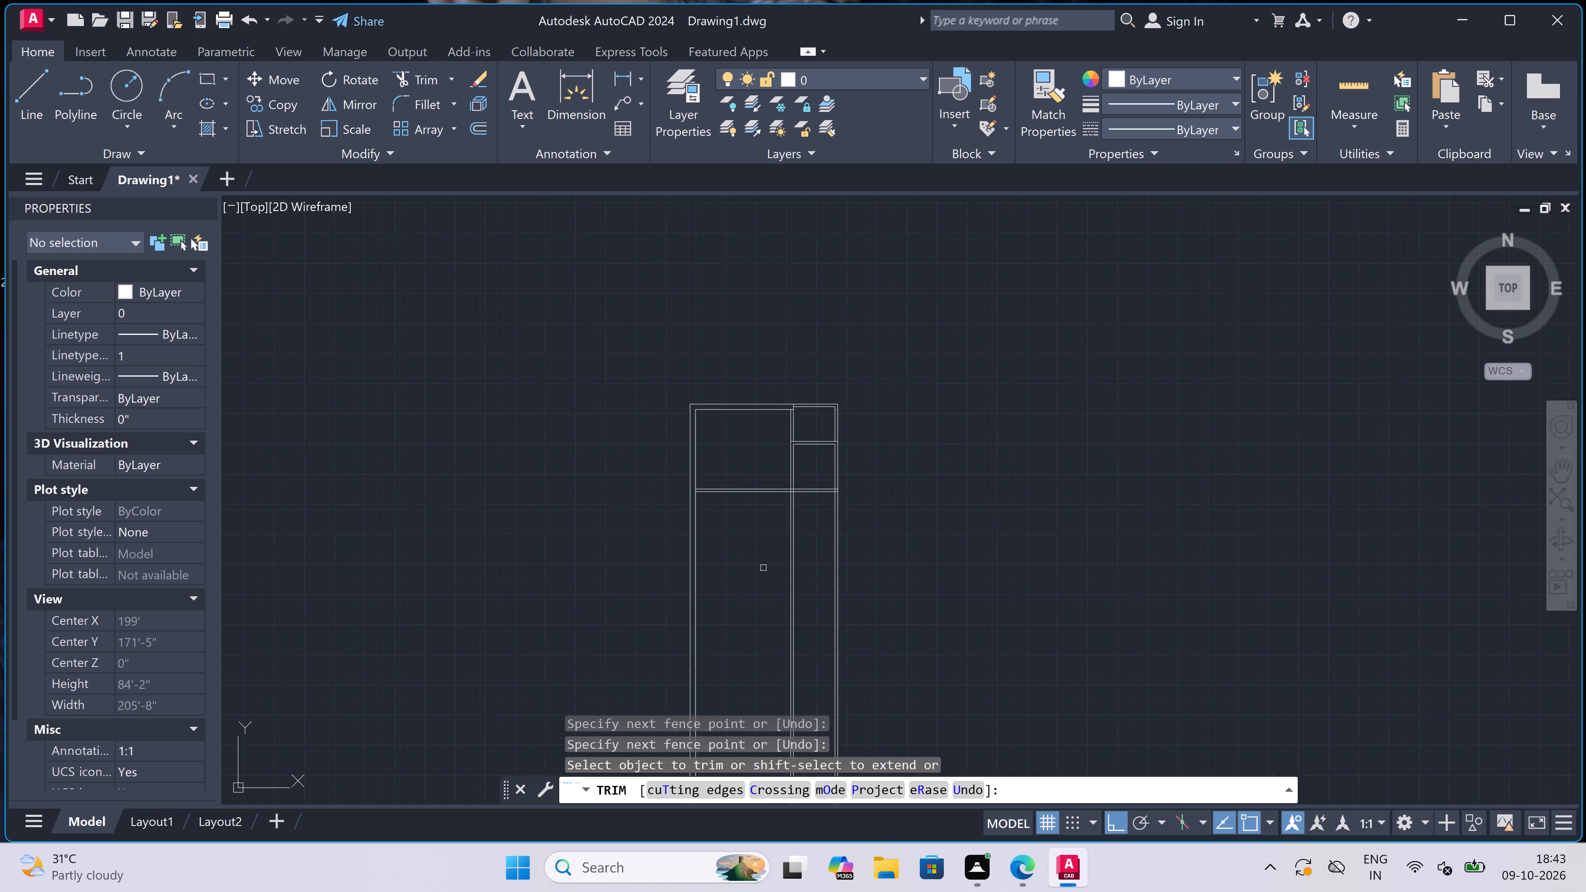
scroll(779, 484, up, 3)
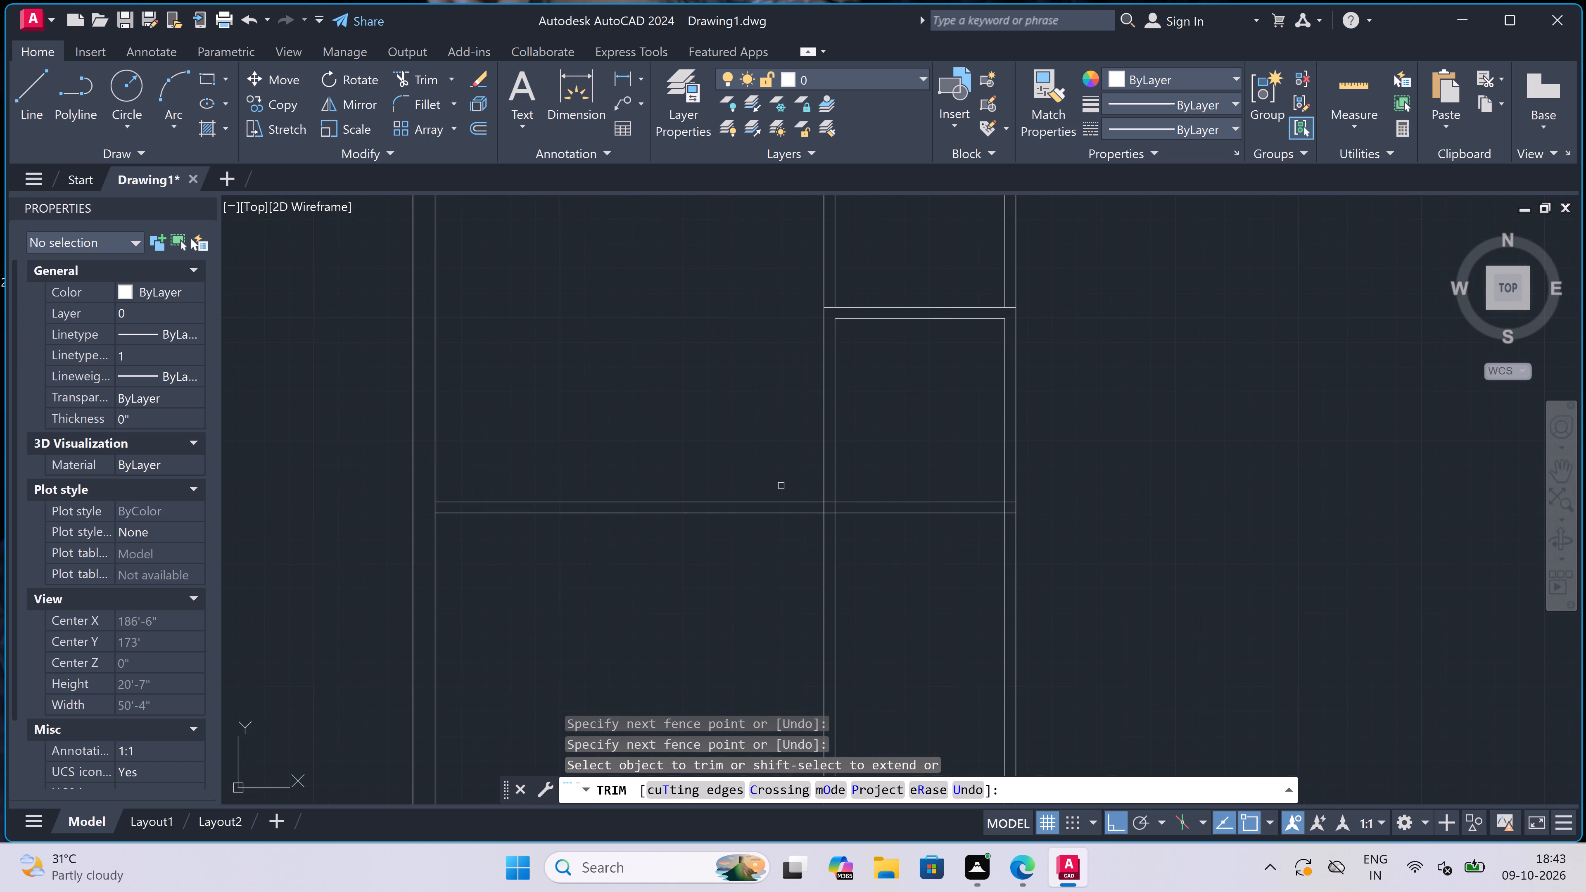
scroll(831, 501, up, 3)
double_click(762, 522)
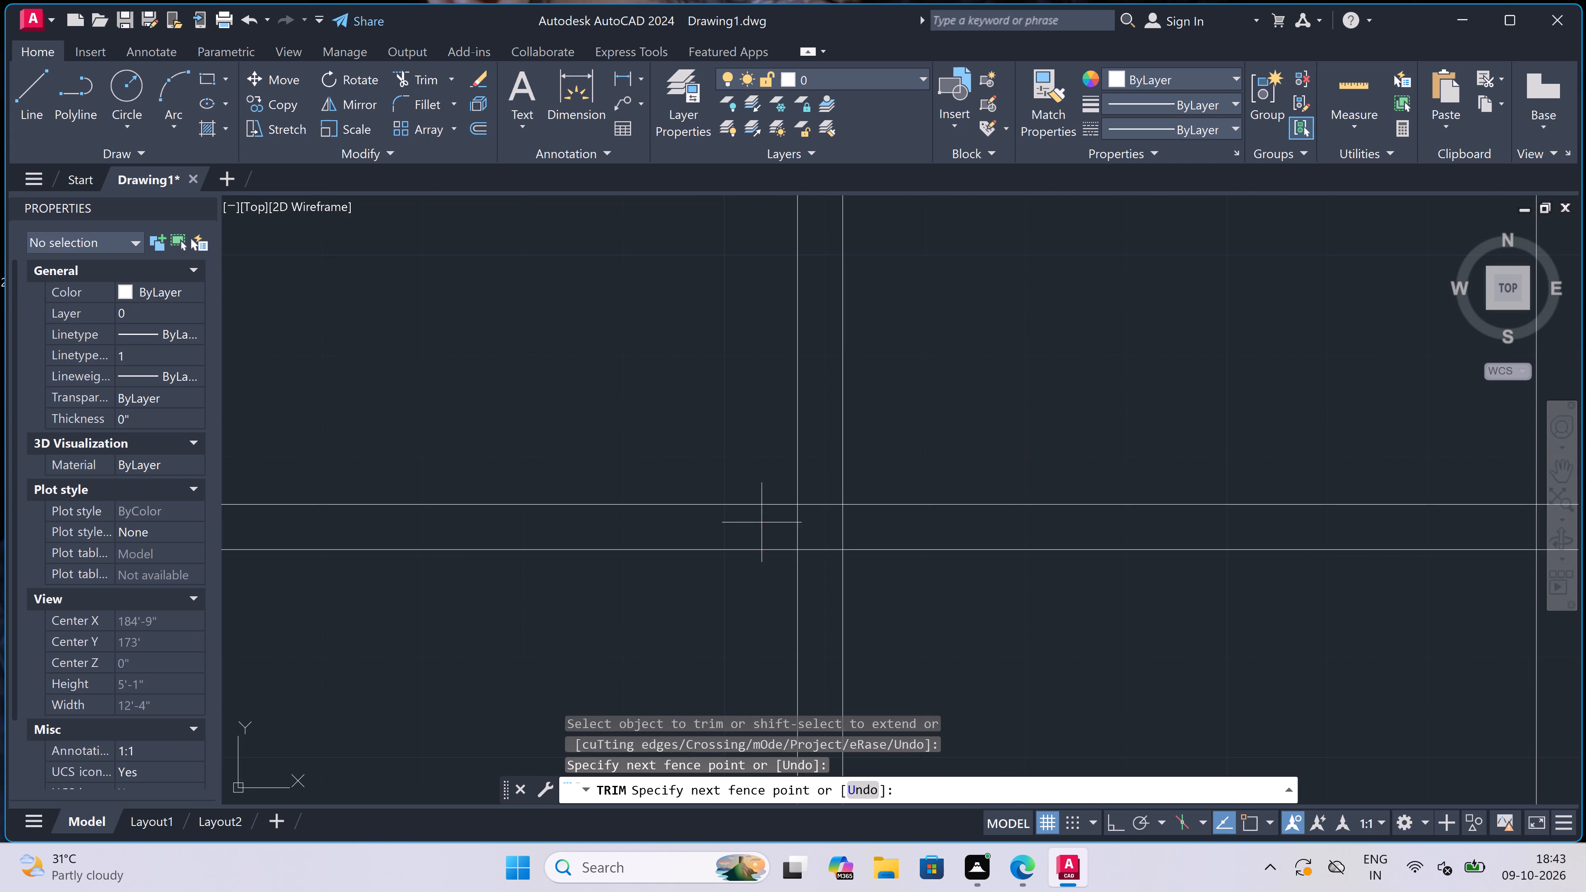
click(863, 518)
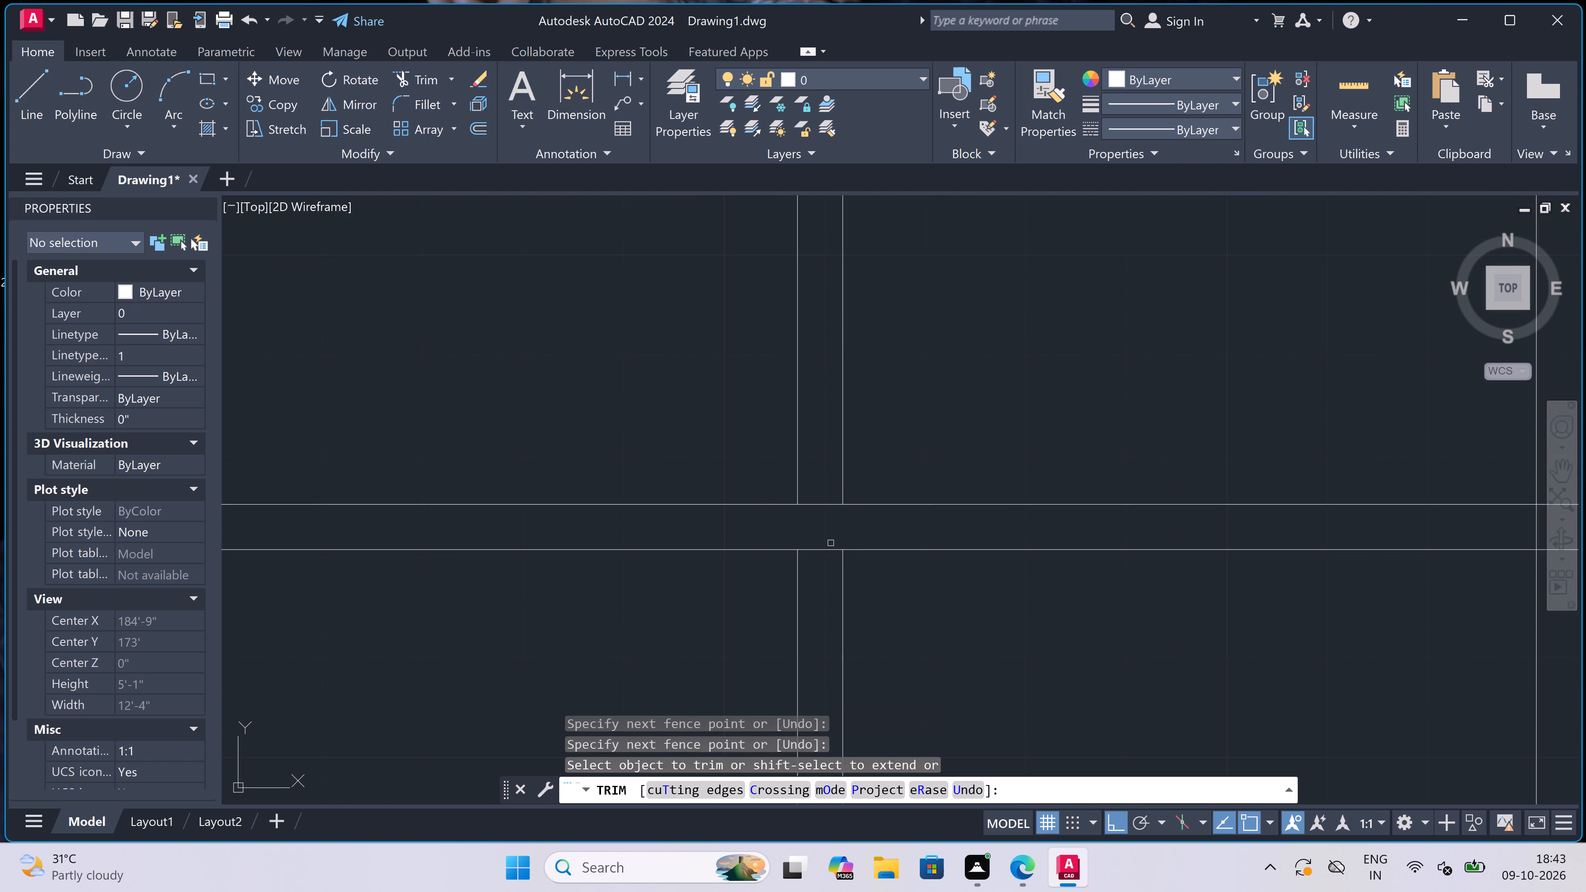
click(829, 528)
click(827, 424)
scroll(827, 424, down, 2)
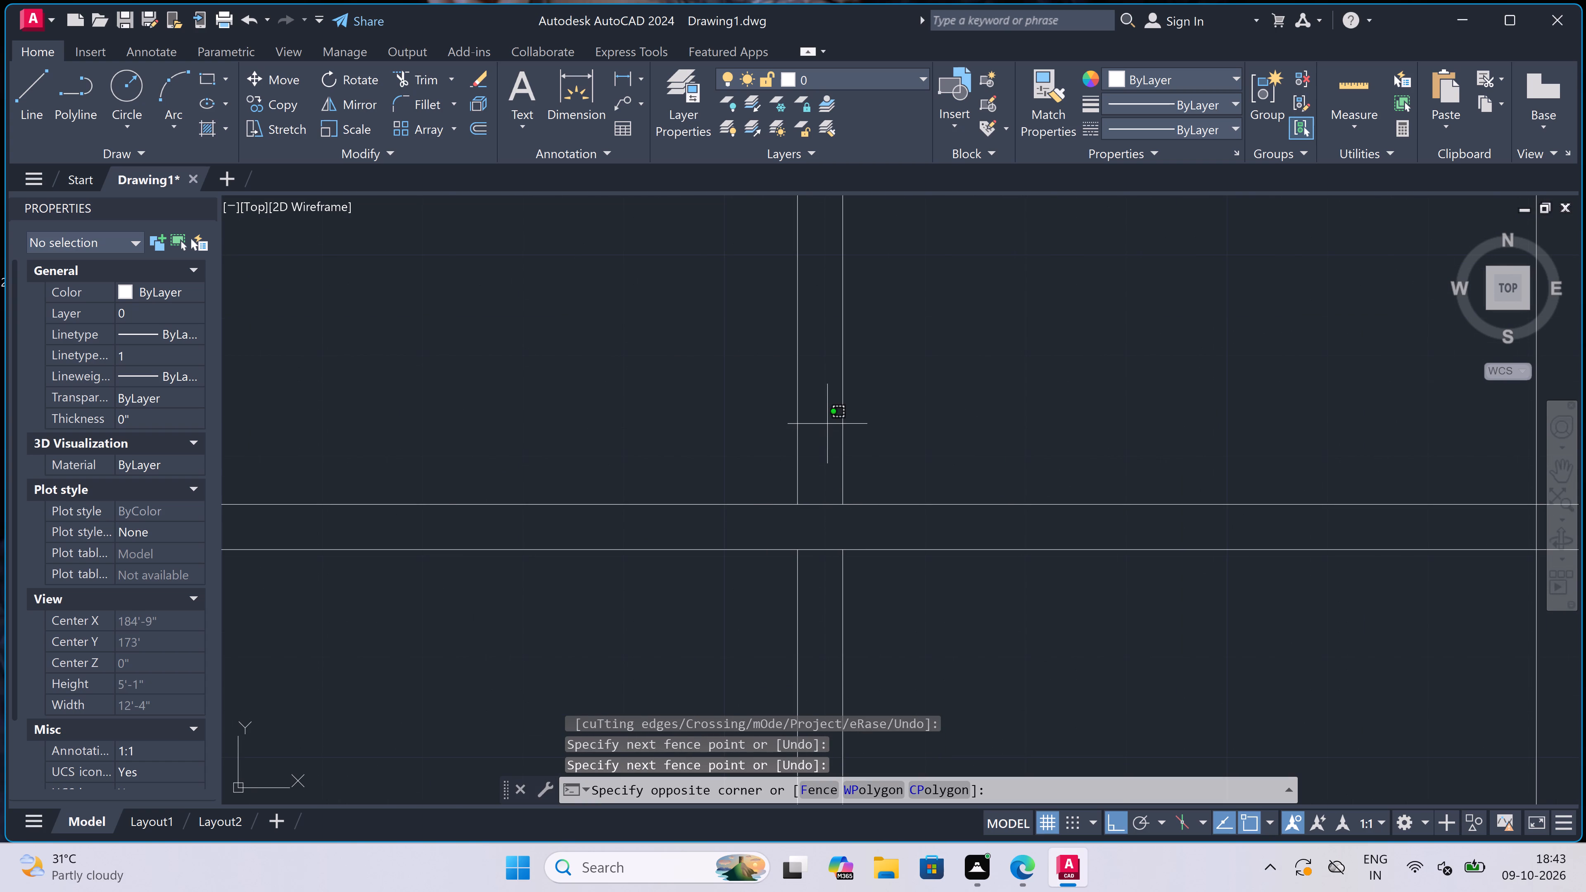
scroll(827, 424, down, 1)
scroll(826, 429, up, 3)
key(Escape)
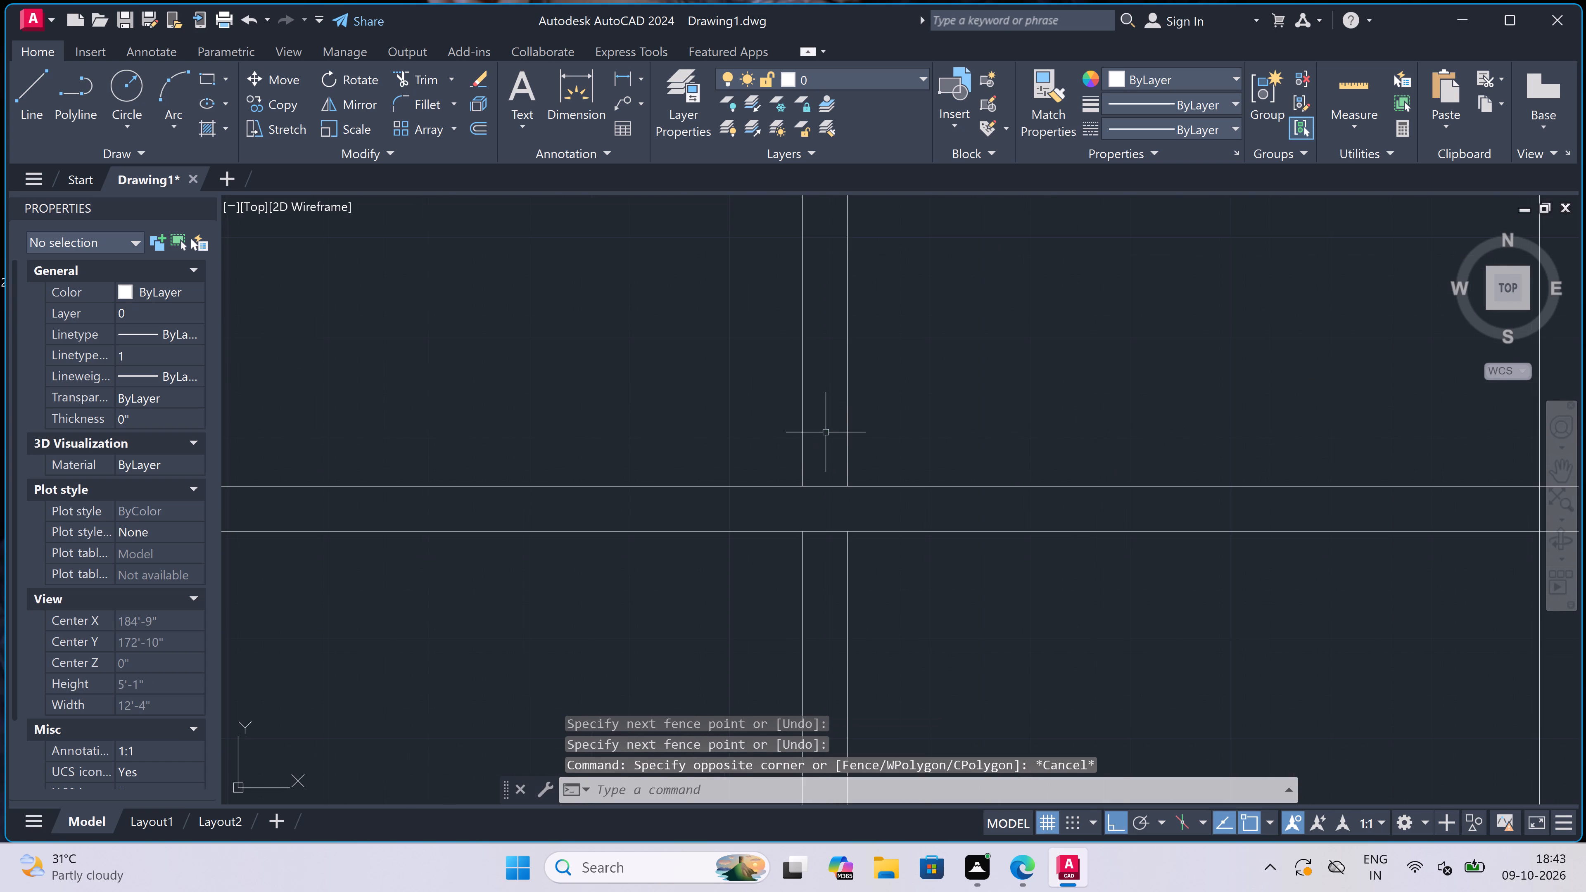
key(space)
click(832, 496)
click(832, 437)
Trim away both lines of the first vertical partition below the lower horizontal partition.
scroll(832, 438, down, 1)
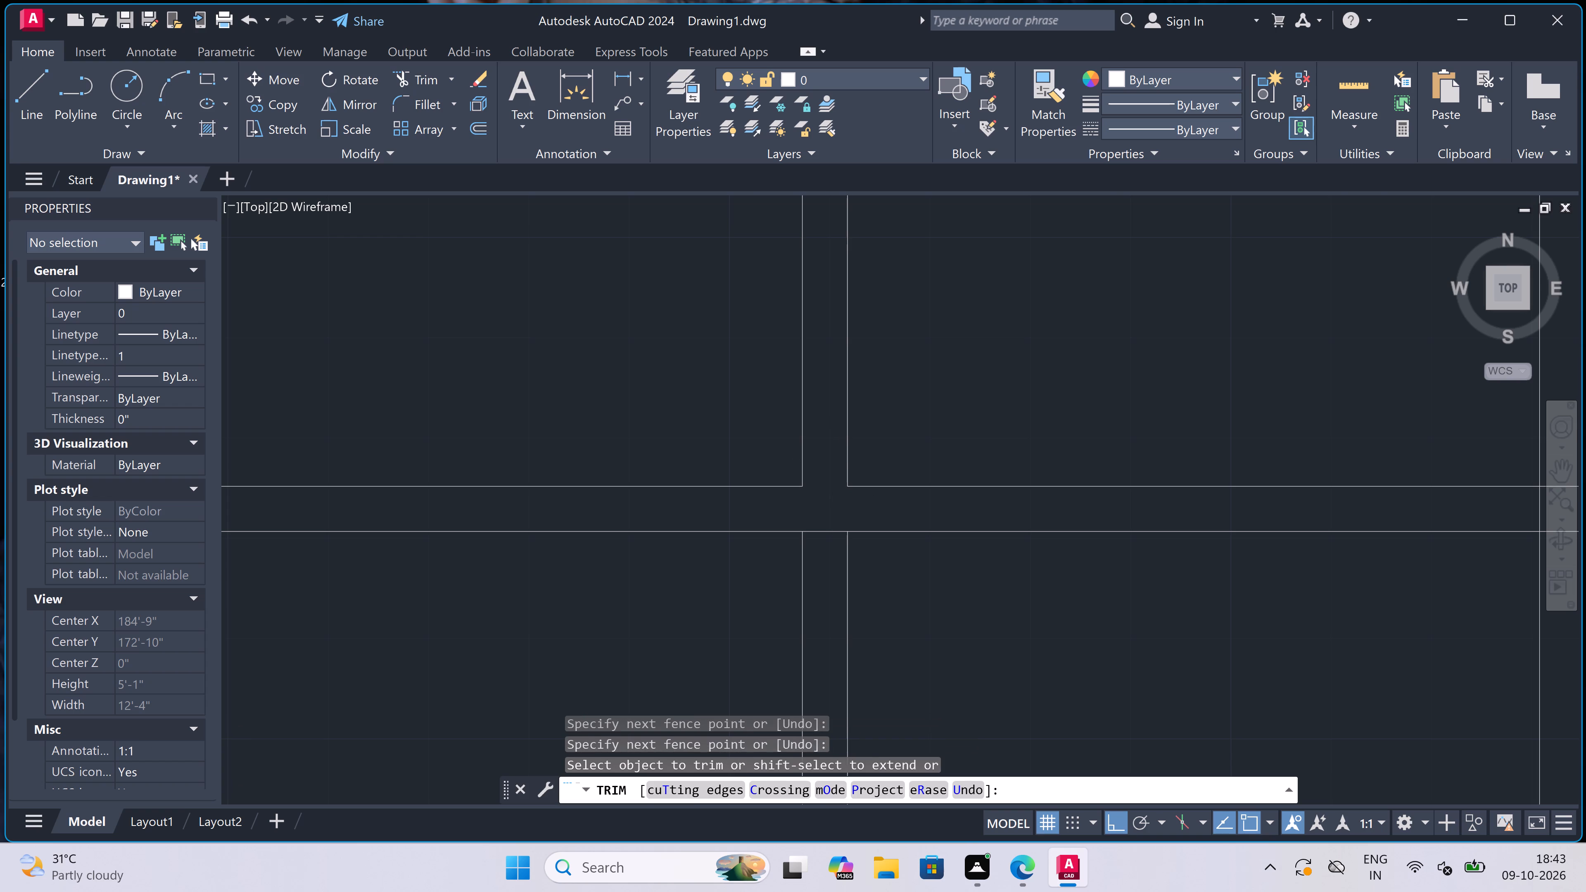
scroll(832, 438, down, 1)
double_click(843, 514)
click(802, 519)
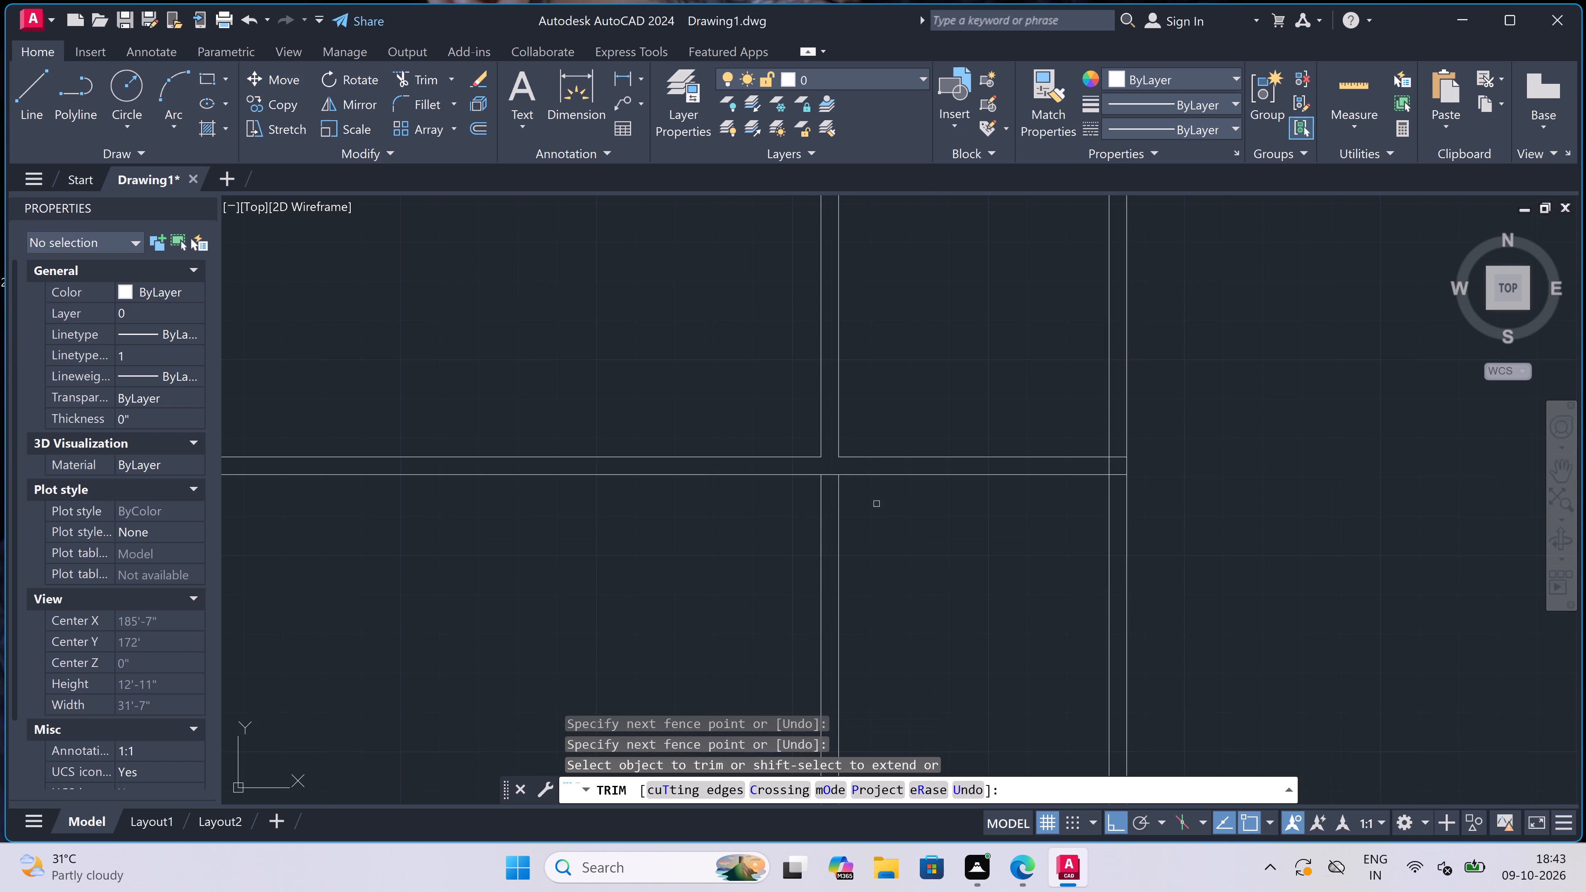
click(878, 506)
click(775, 515)
Trim the upper horizontal line and the left-hand vertical line inside the junction of the lower horizontal and second vertical partitions.
scroll(1119, 465, up, 3)
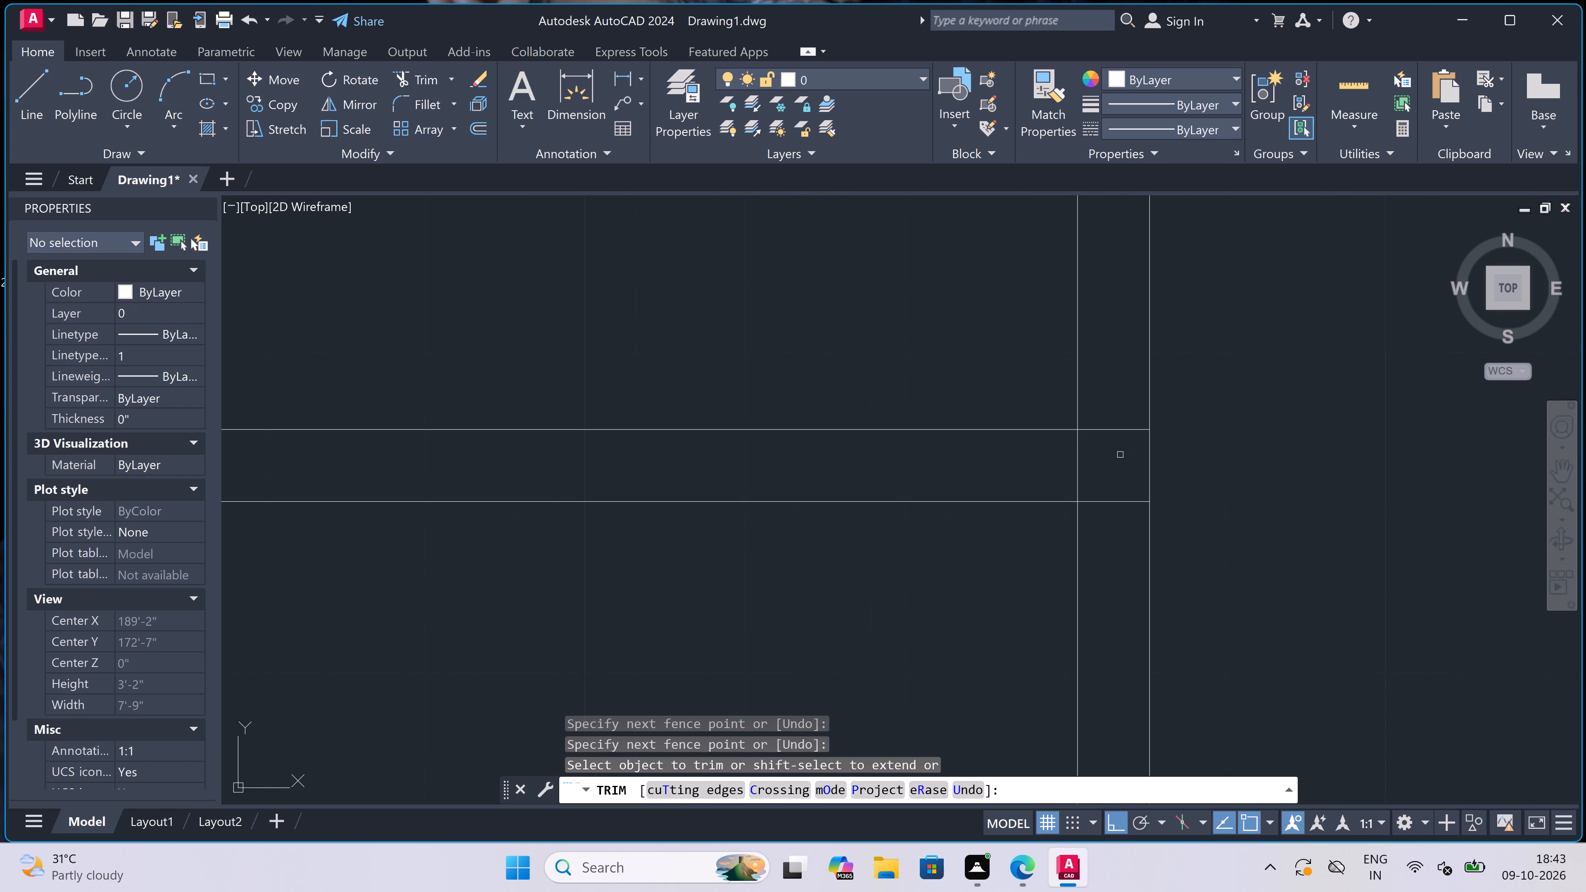
scroll(1118, 439, up, 1)
drag(1115, 401, 1109, 411)
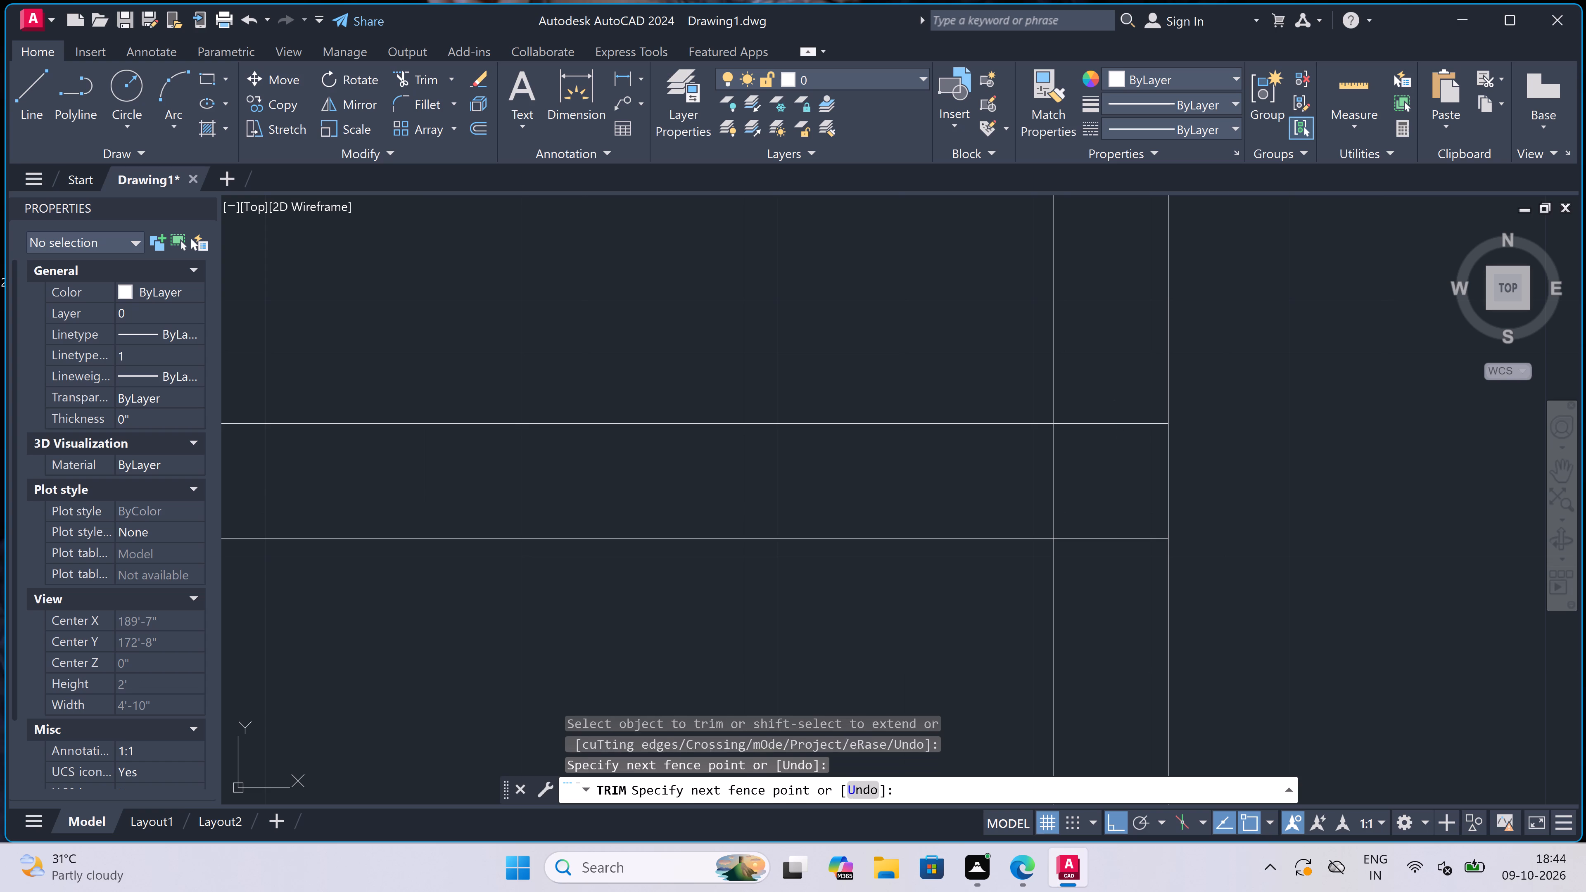
click(1011, 477)
scroll(933, 489, down, 4)
key(Escape)
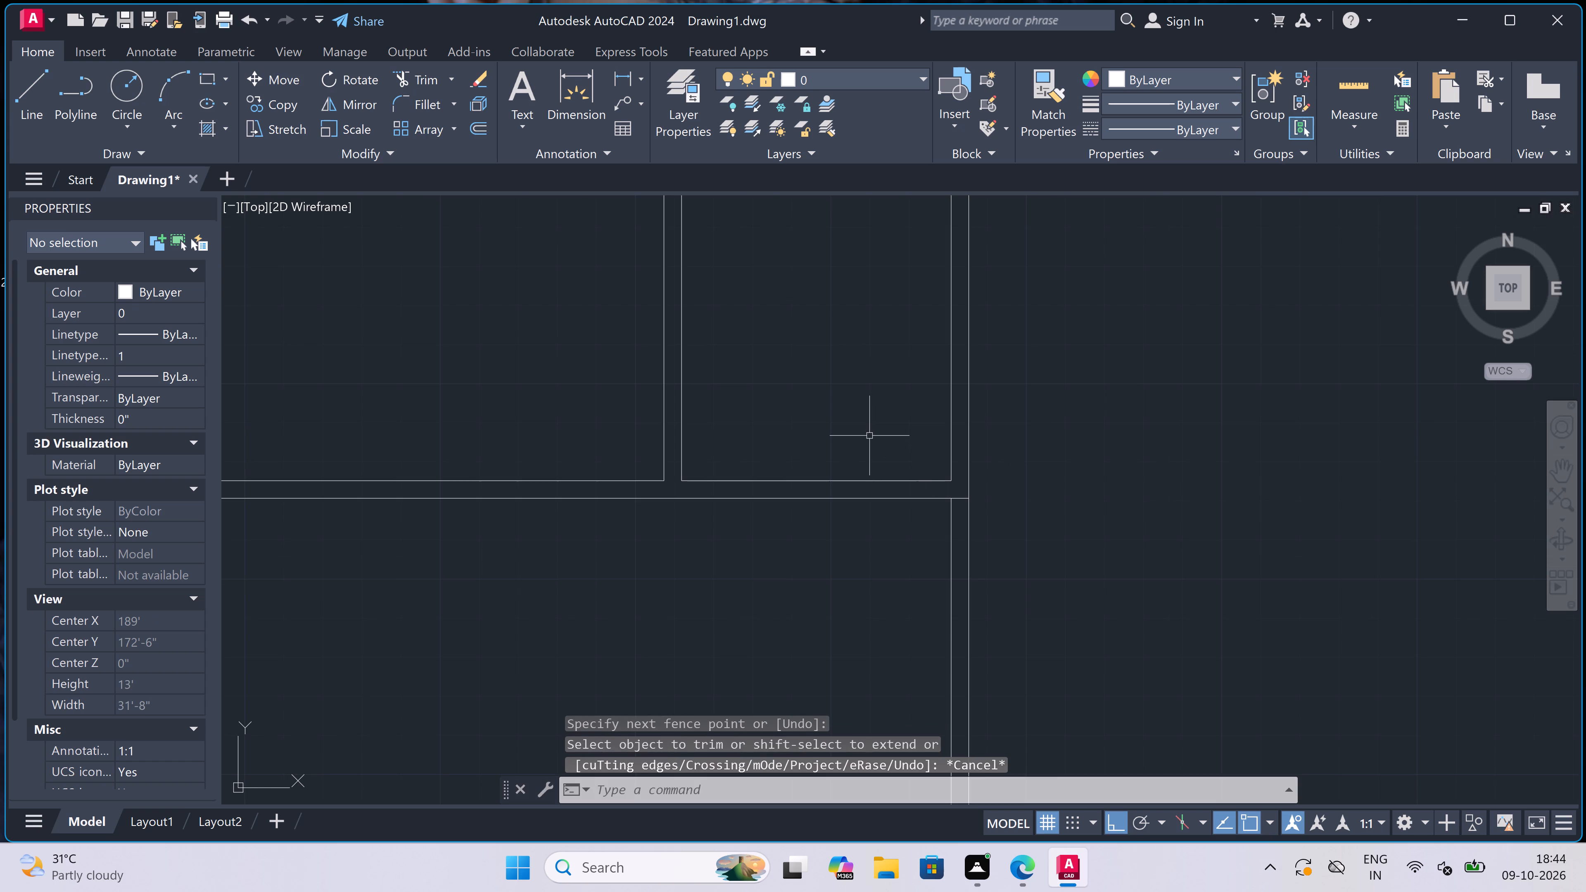
Draw the door's left jamb across the lower horizontal partition near the first partition, with a 2" stop from its midpoint and a 2' leaf upward.
key(l)
key(space)
scroll(803, 439, down, 1)
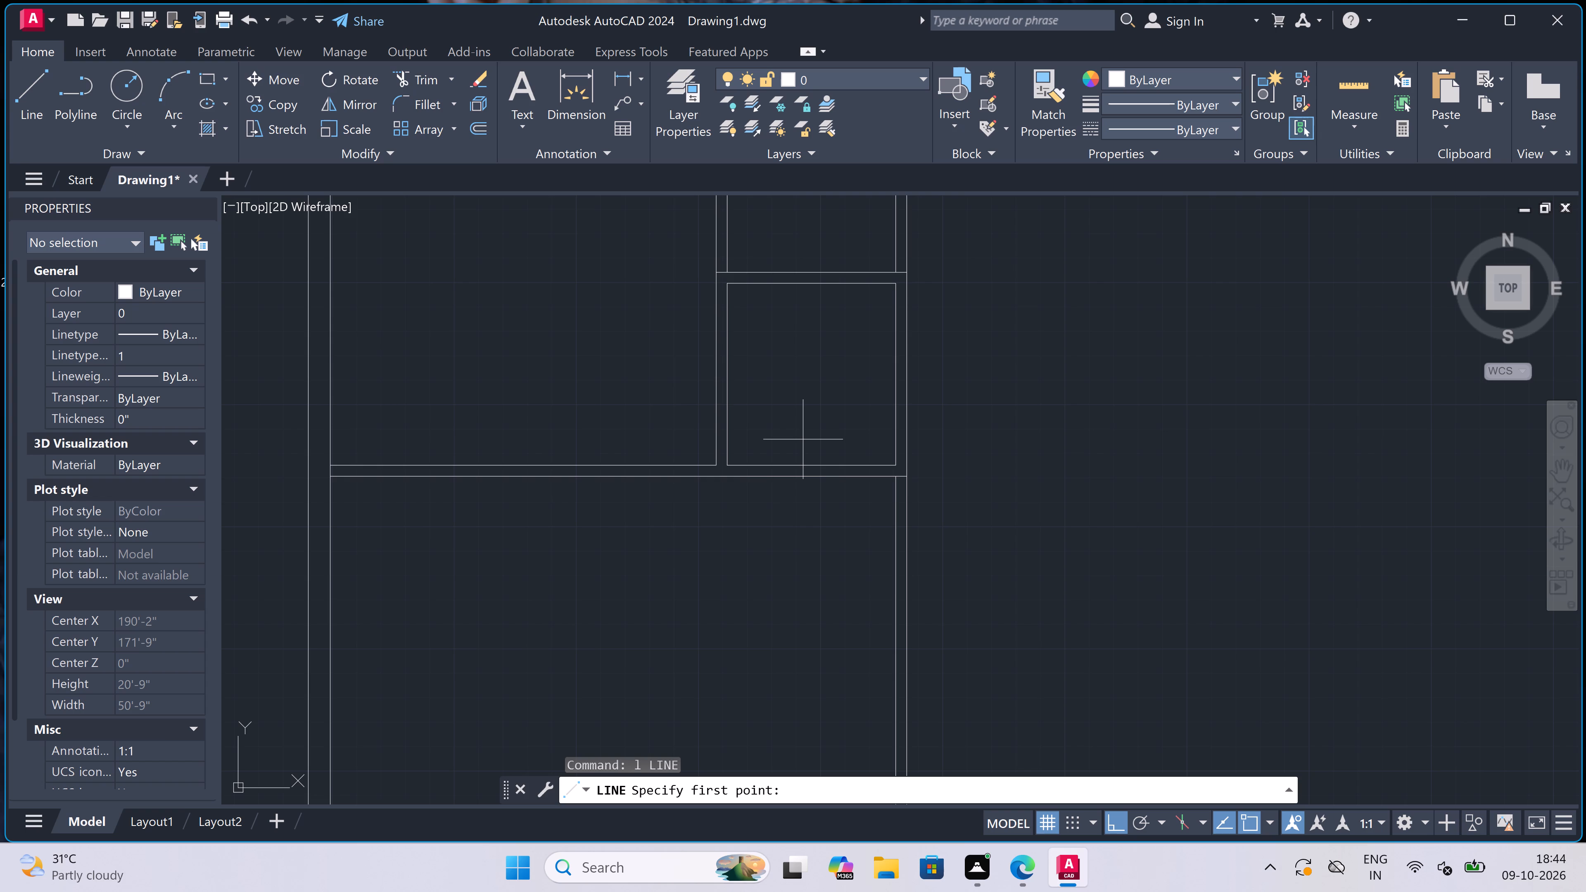
scroll(803, 439, up, 2)
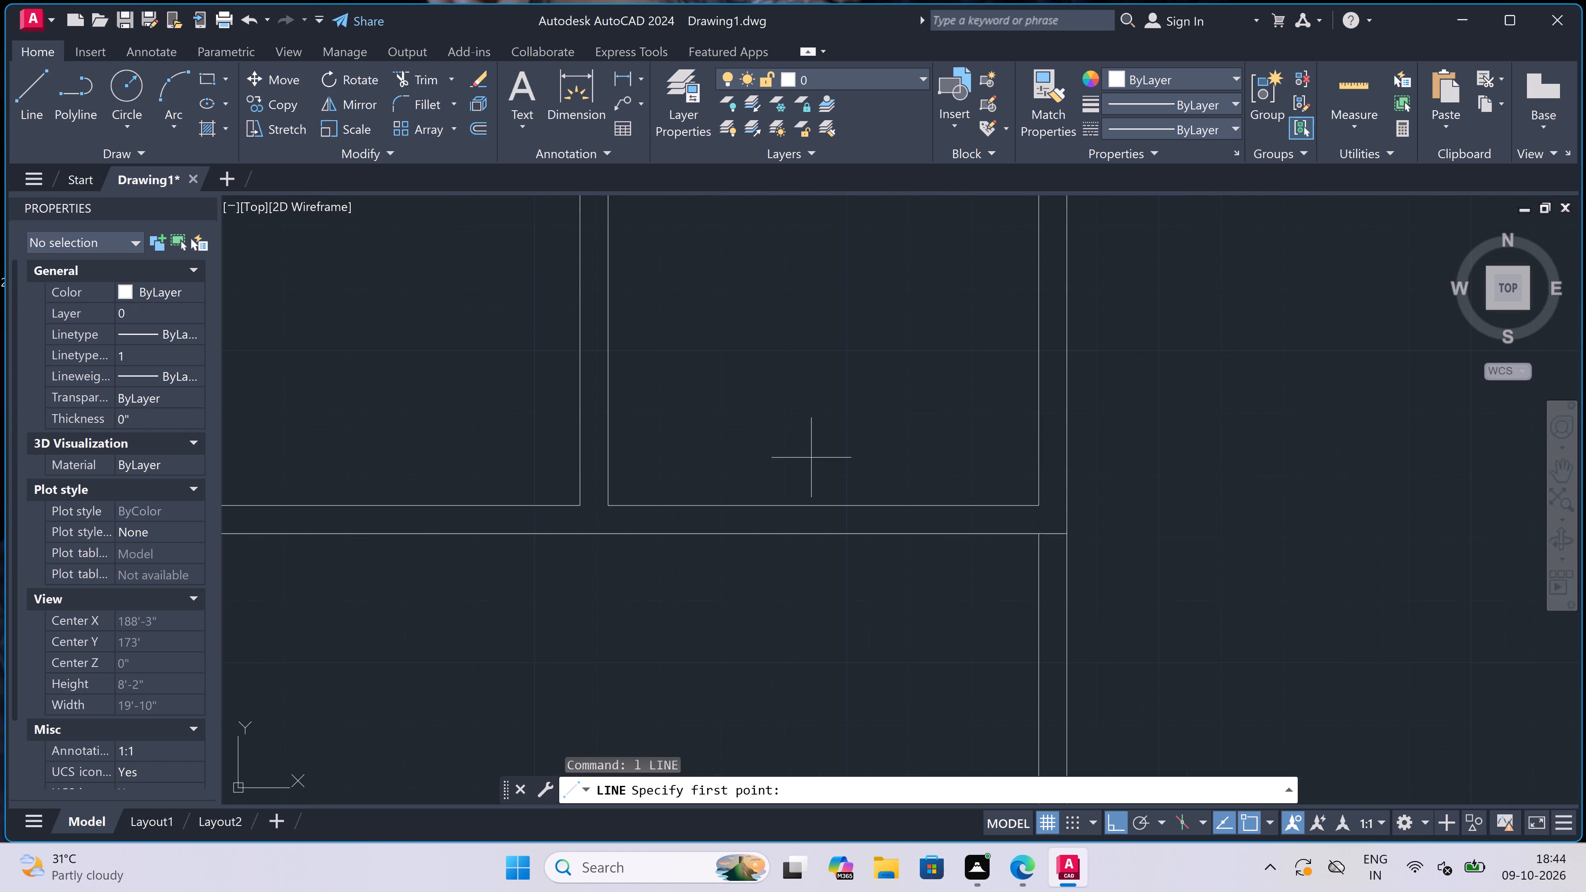
scroll(719, 483, up, 1)
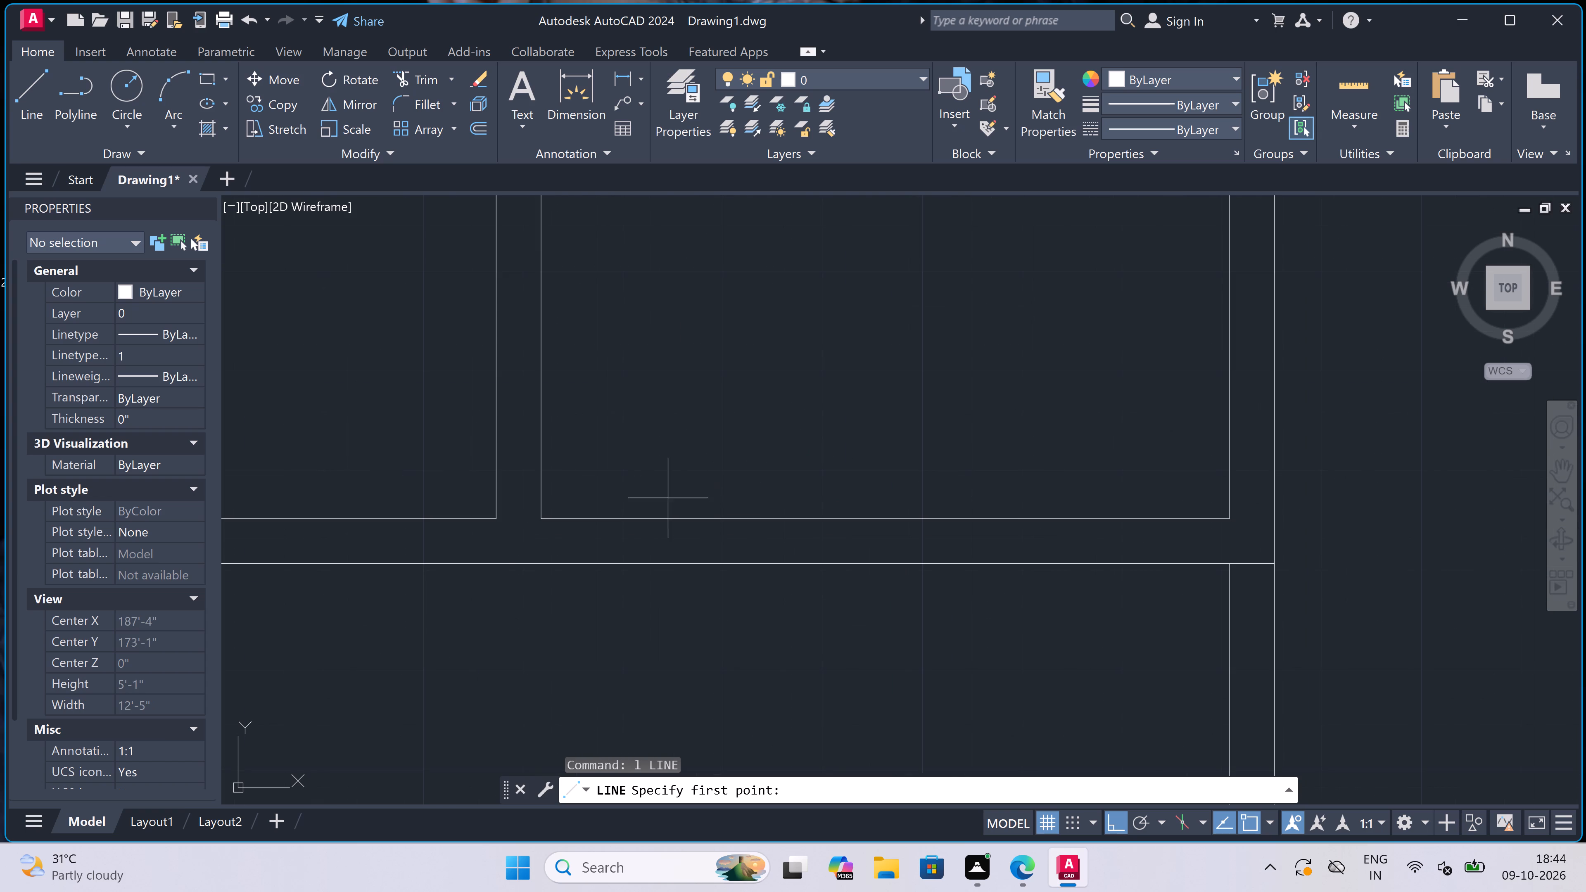
click(578, 518)
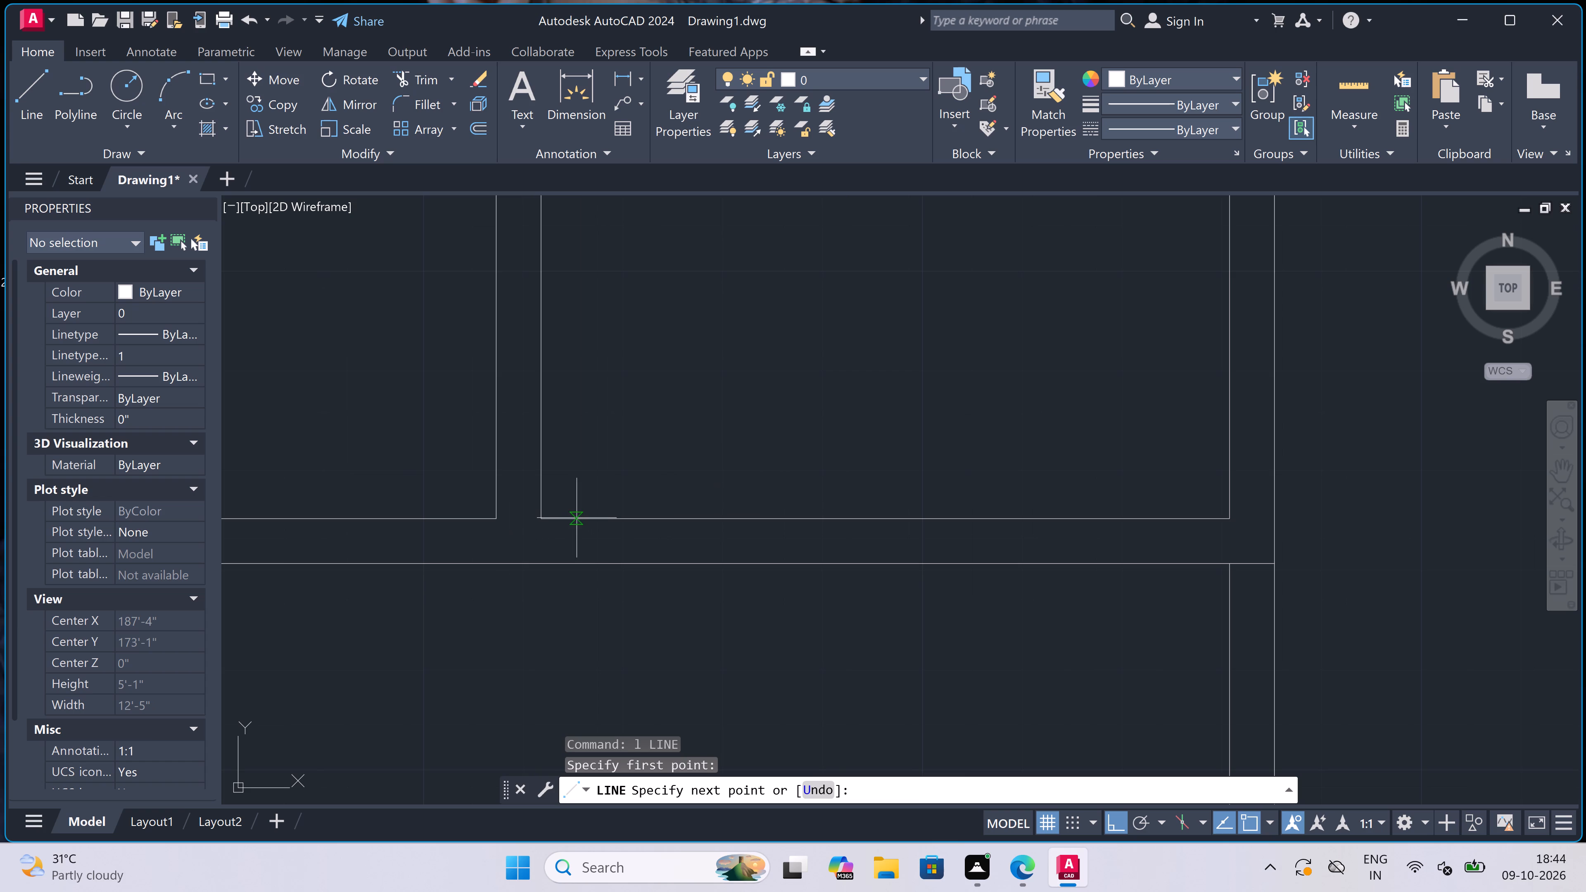
click(575, 563)
click(575, 542)
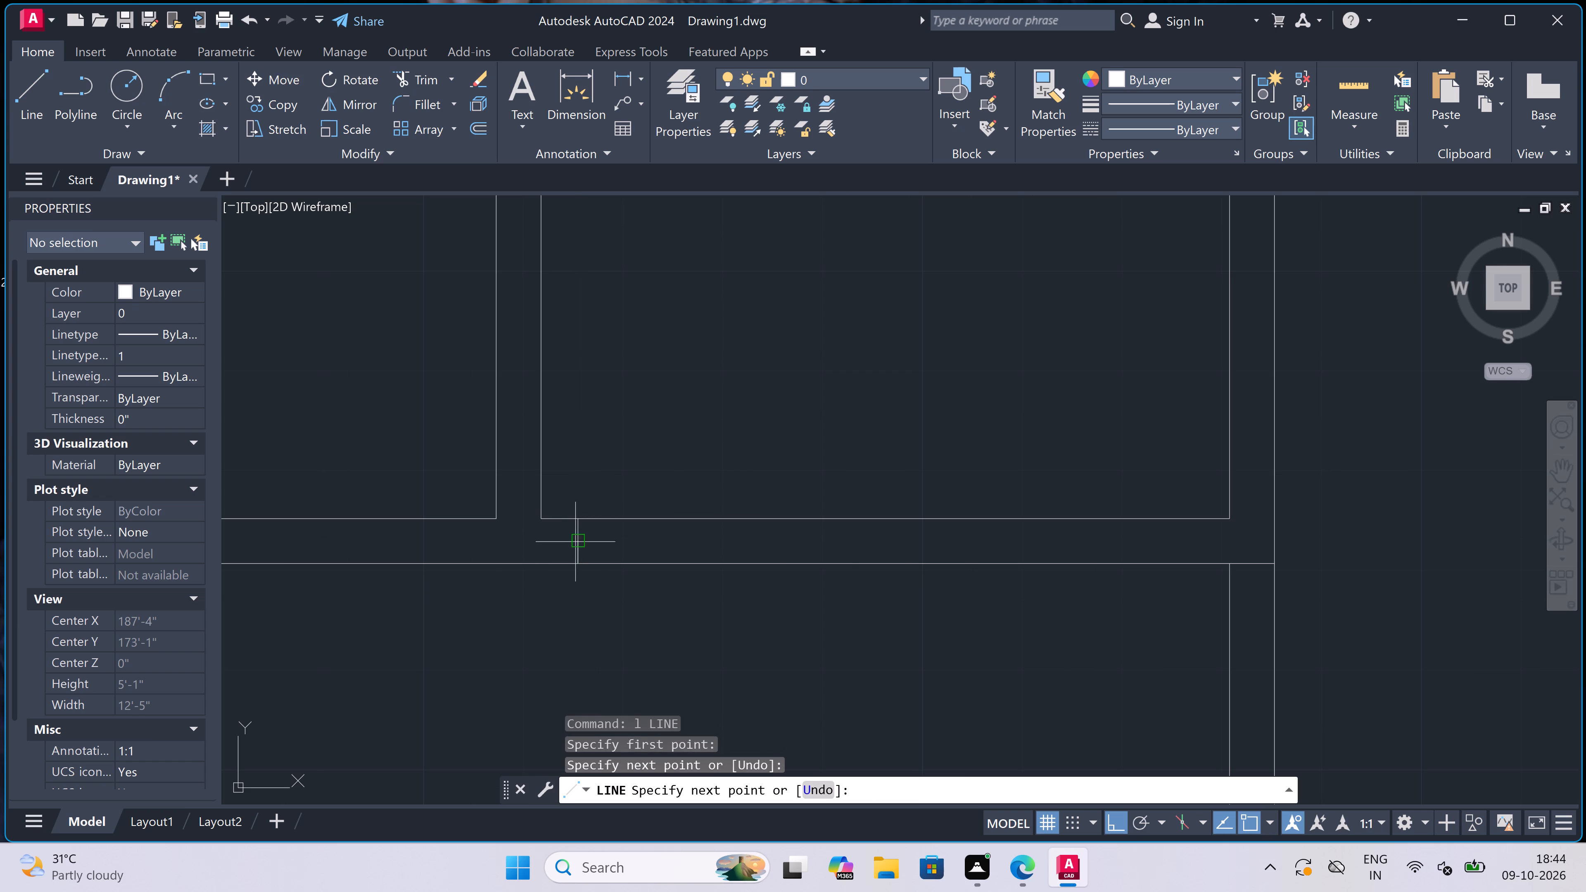
text(2")
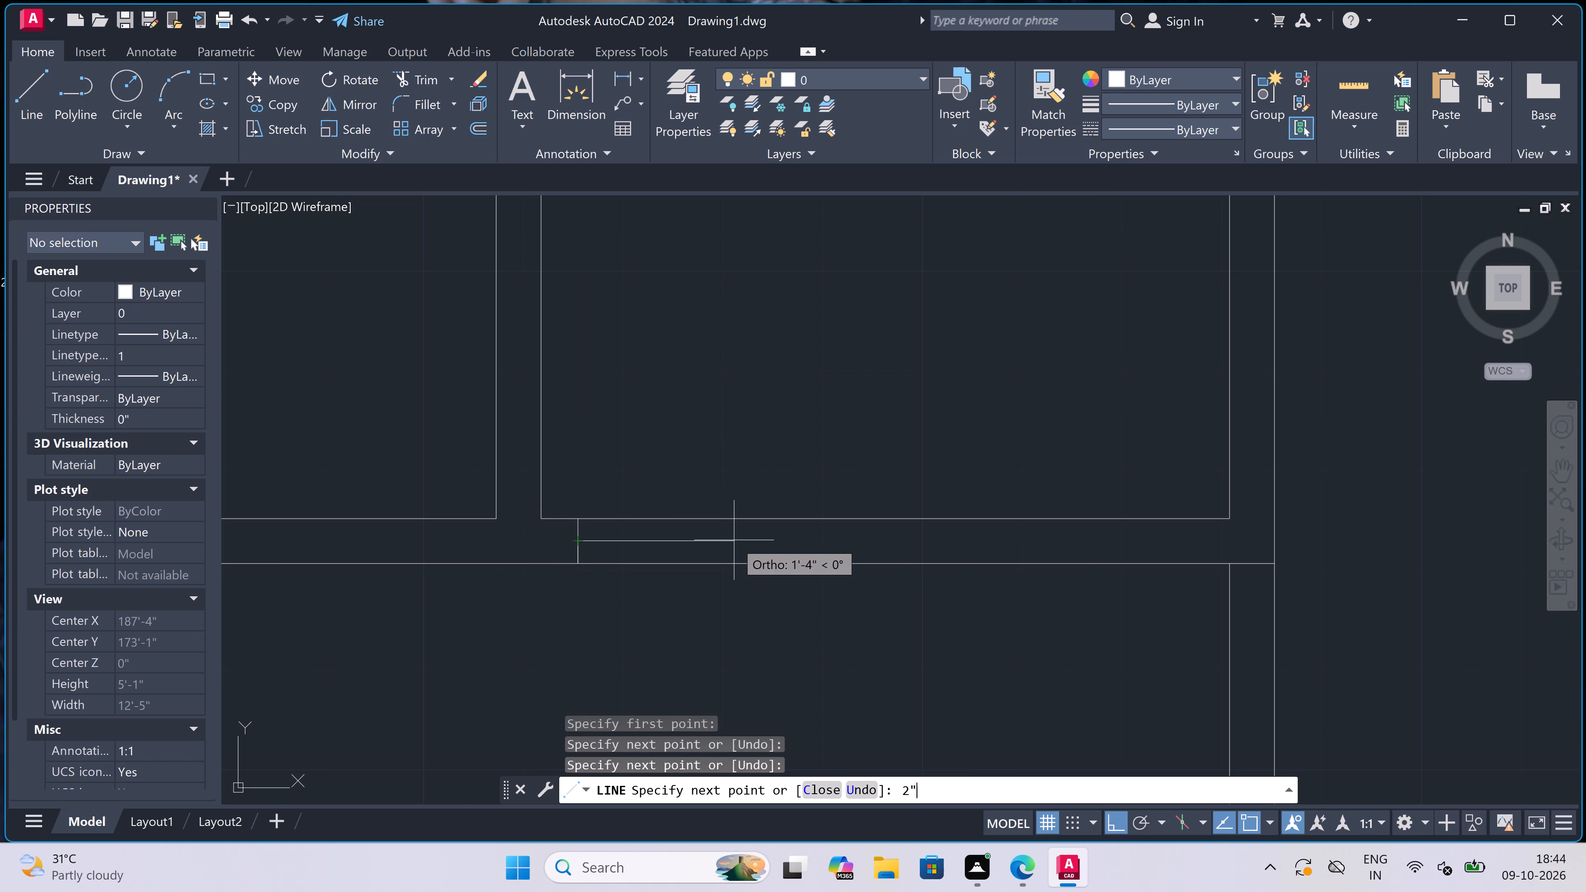
key(space)
key(2)
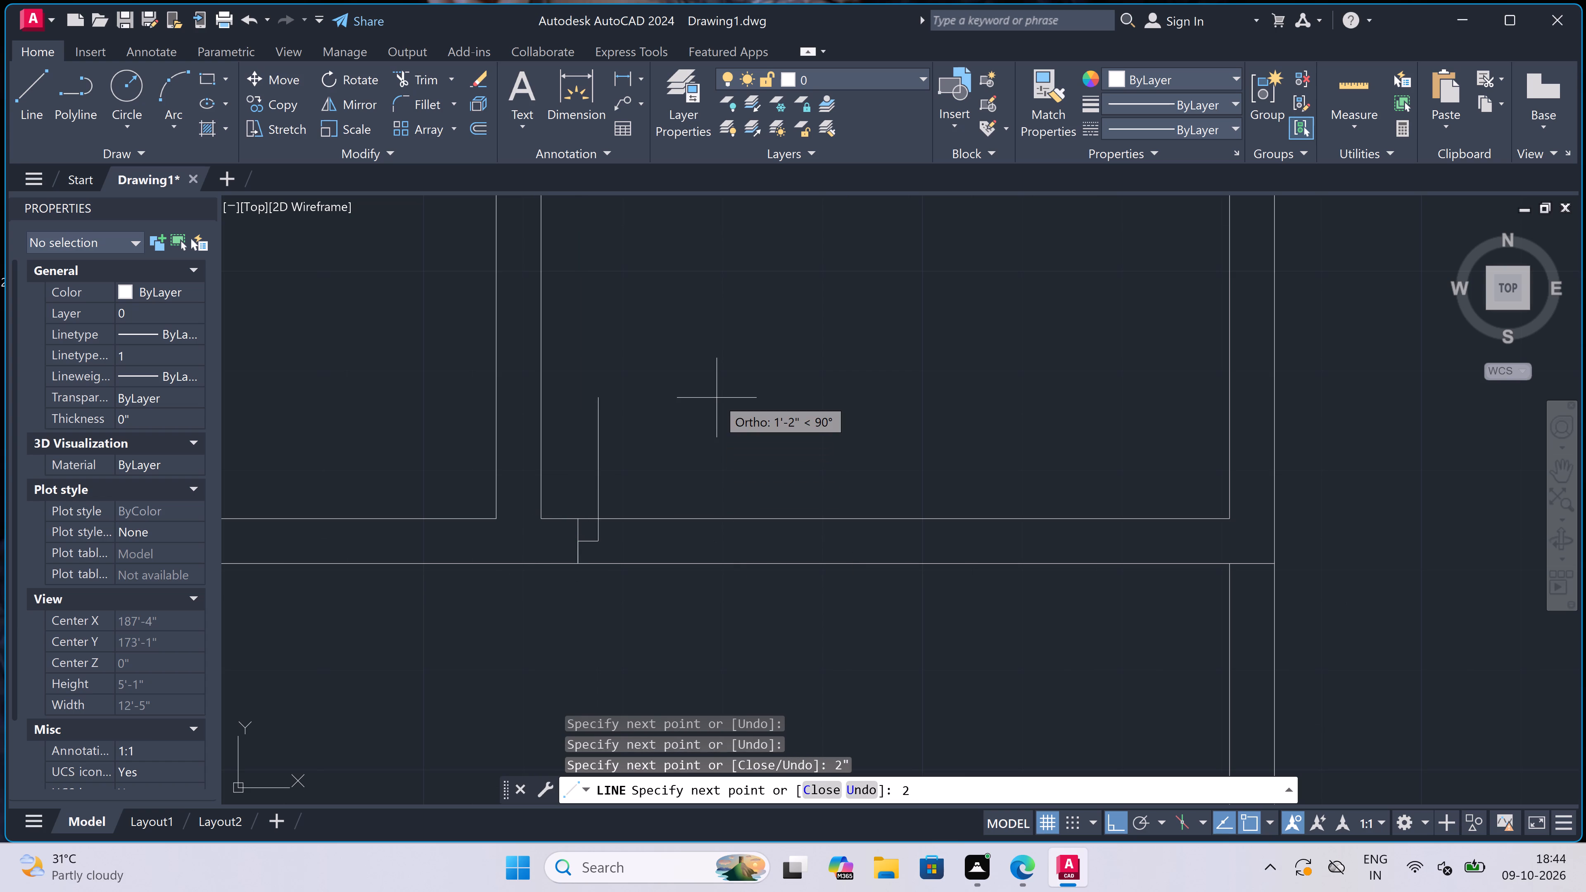
text(')
key(space)
key(Escape)
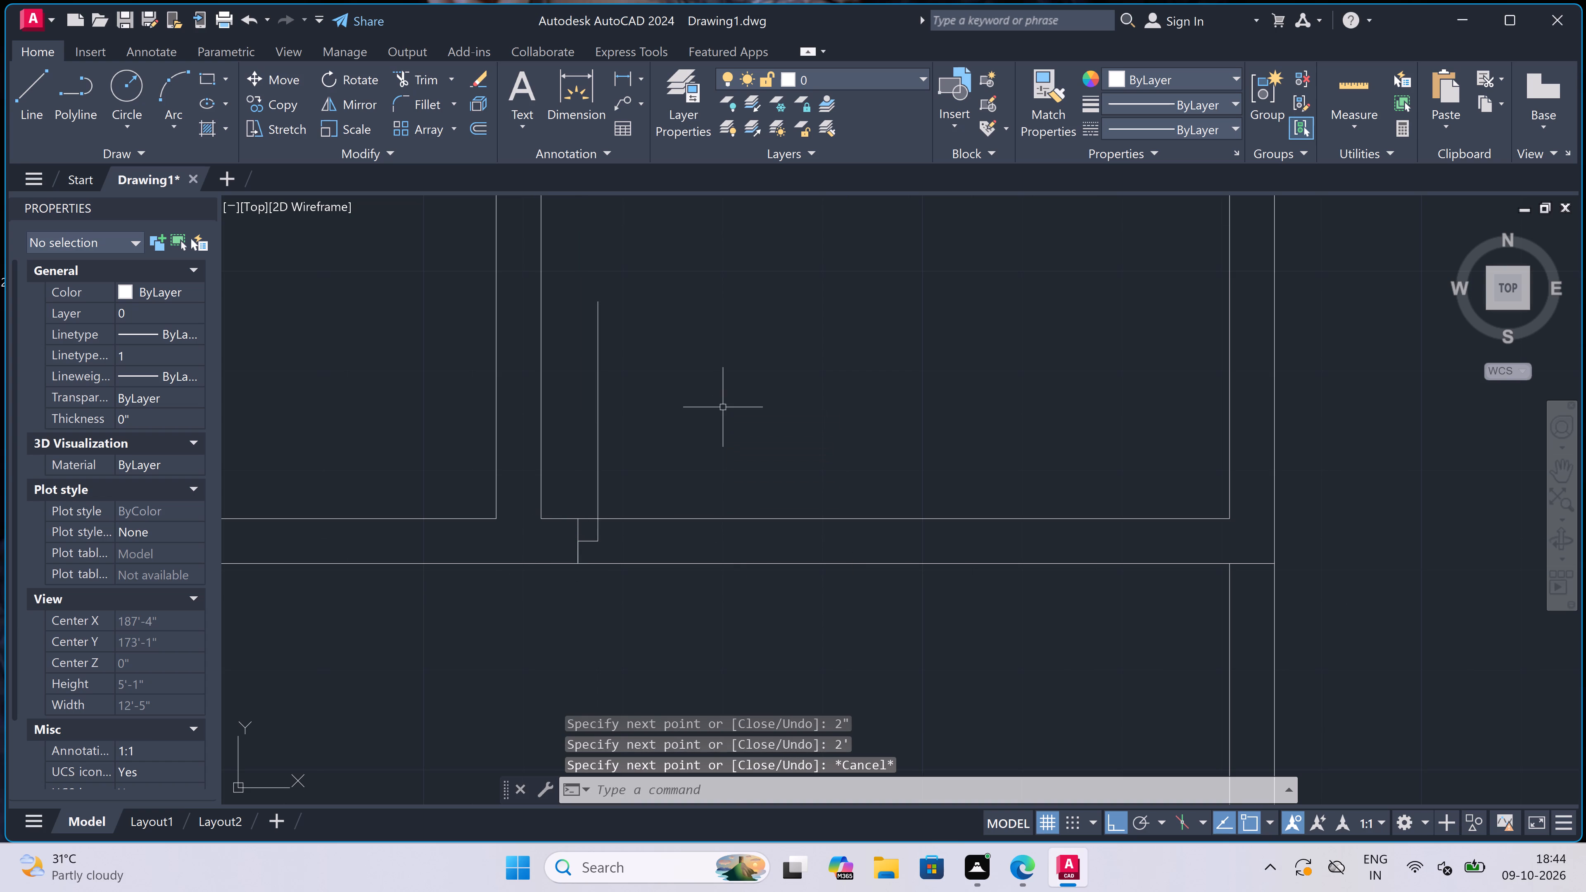
Draw the door's right jamb across the same partition, with a 2" stop line from its midpoint toward the door leaf.
key(space)
click(786, 515)
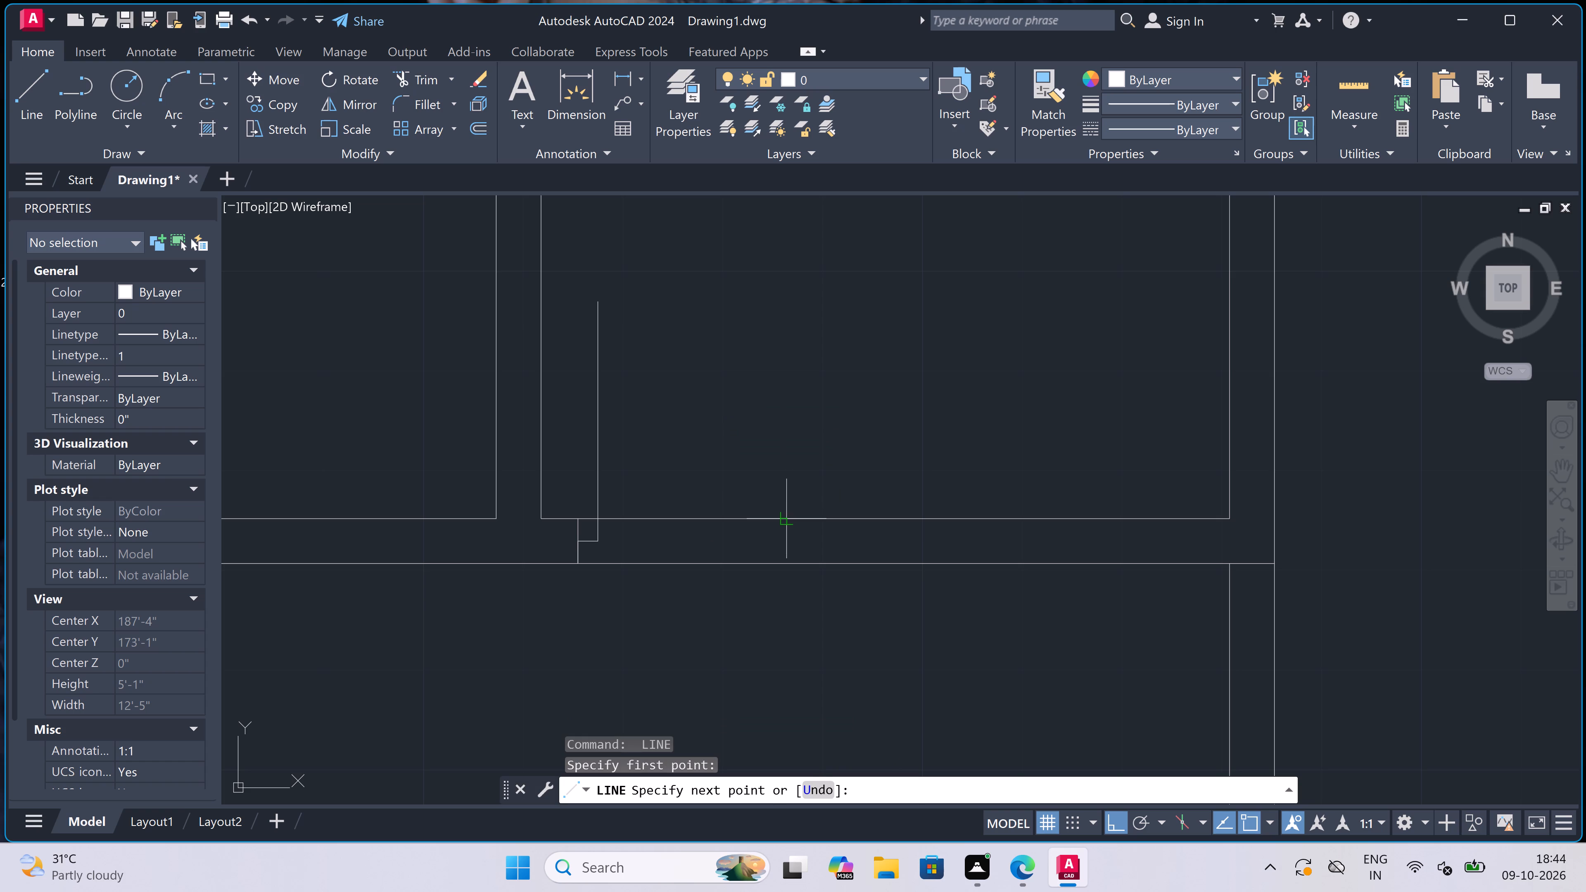
click(784, 556)
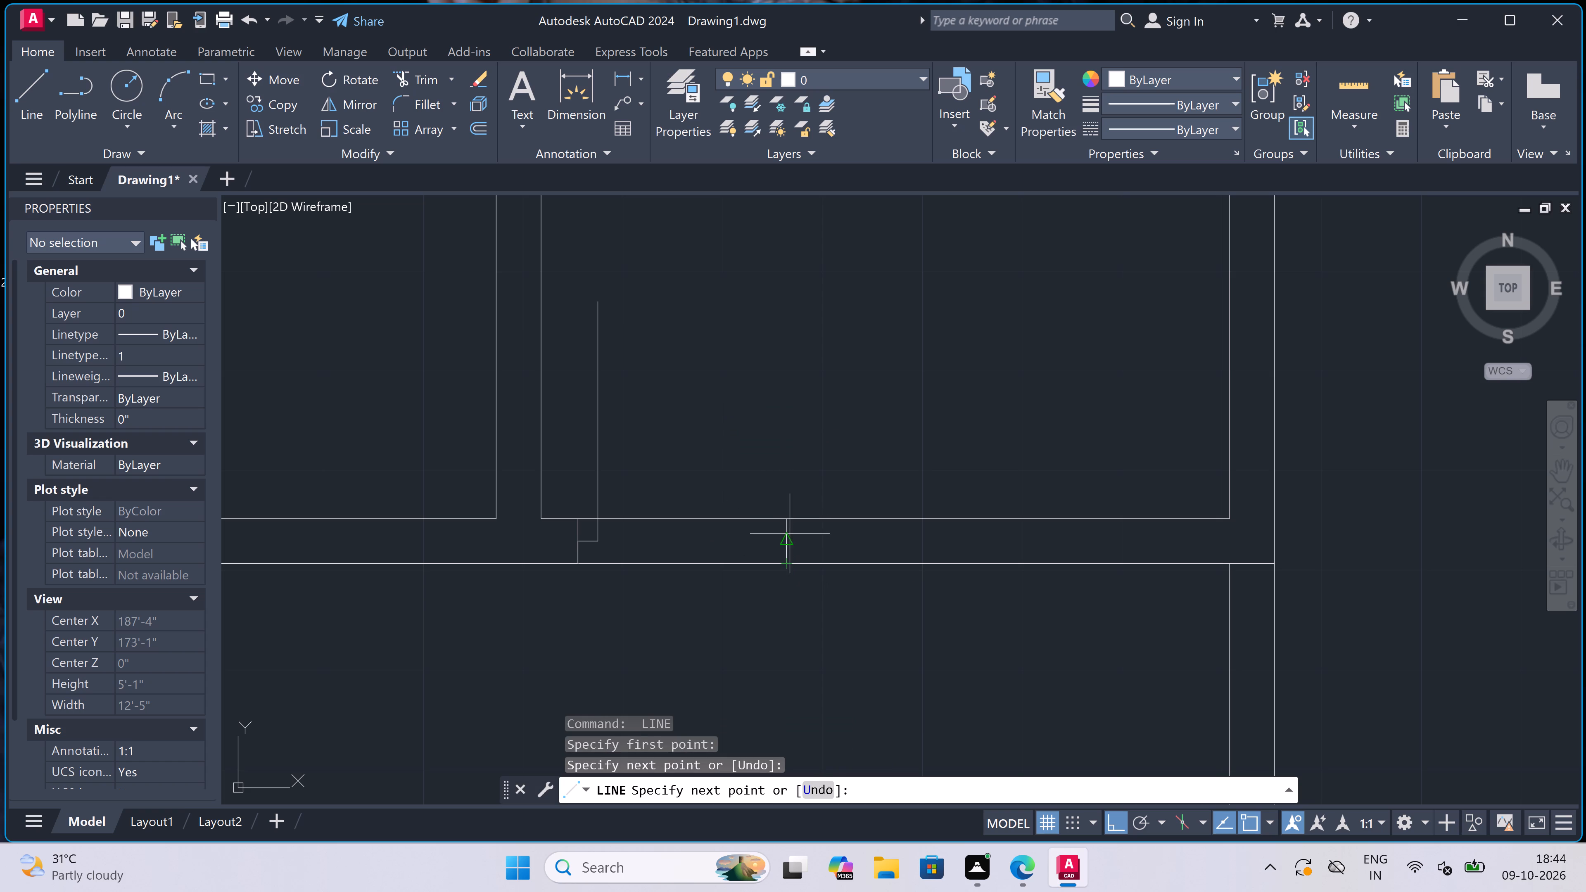
click(789, 533)
text(2")
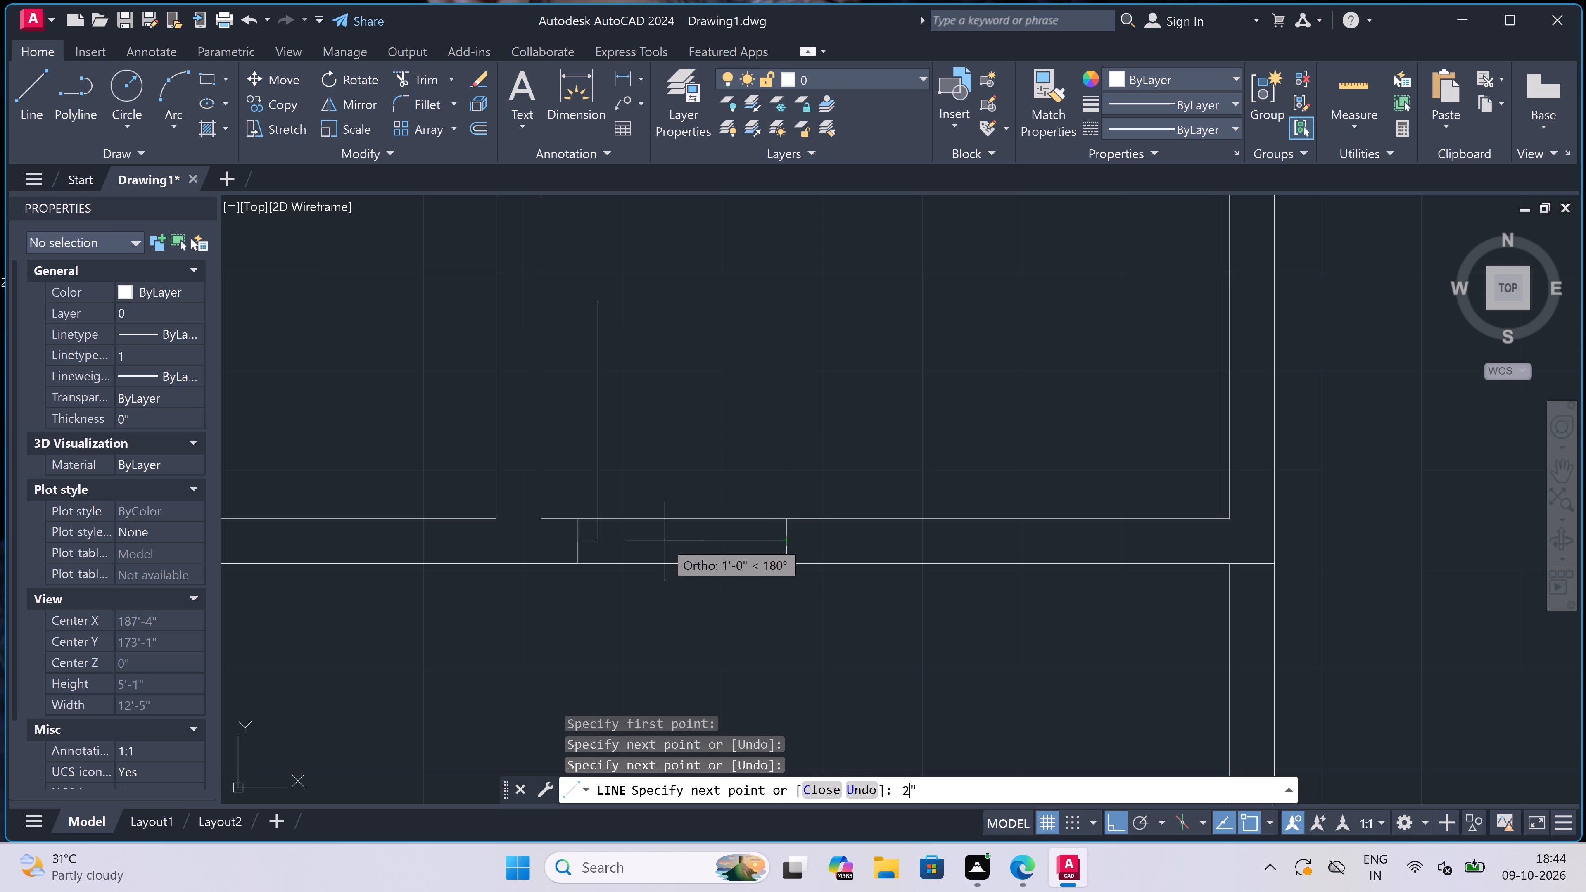
key(space)
key(Escape)
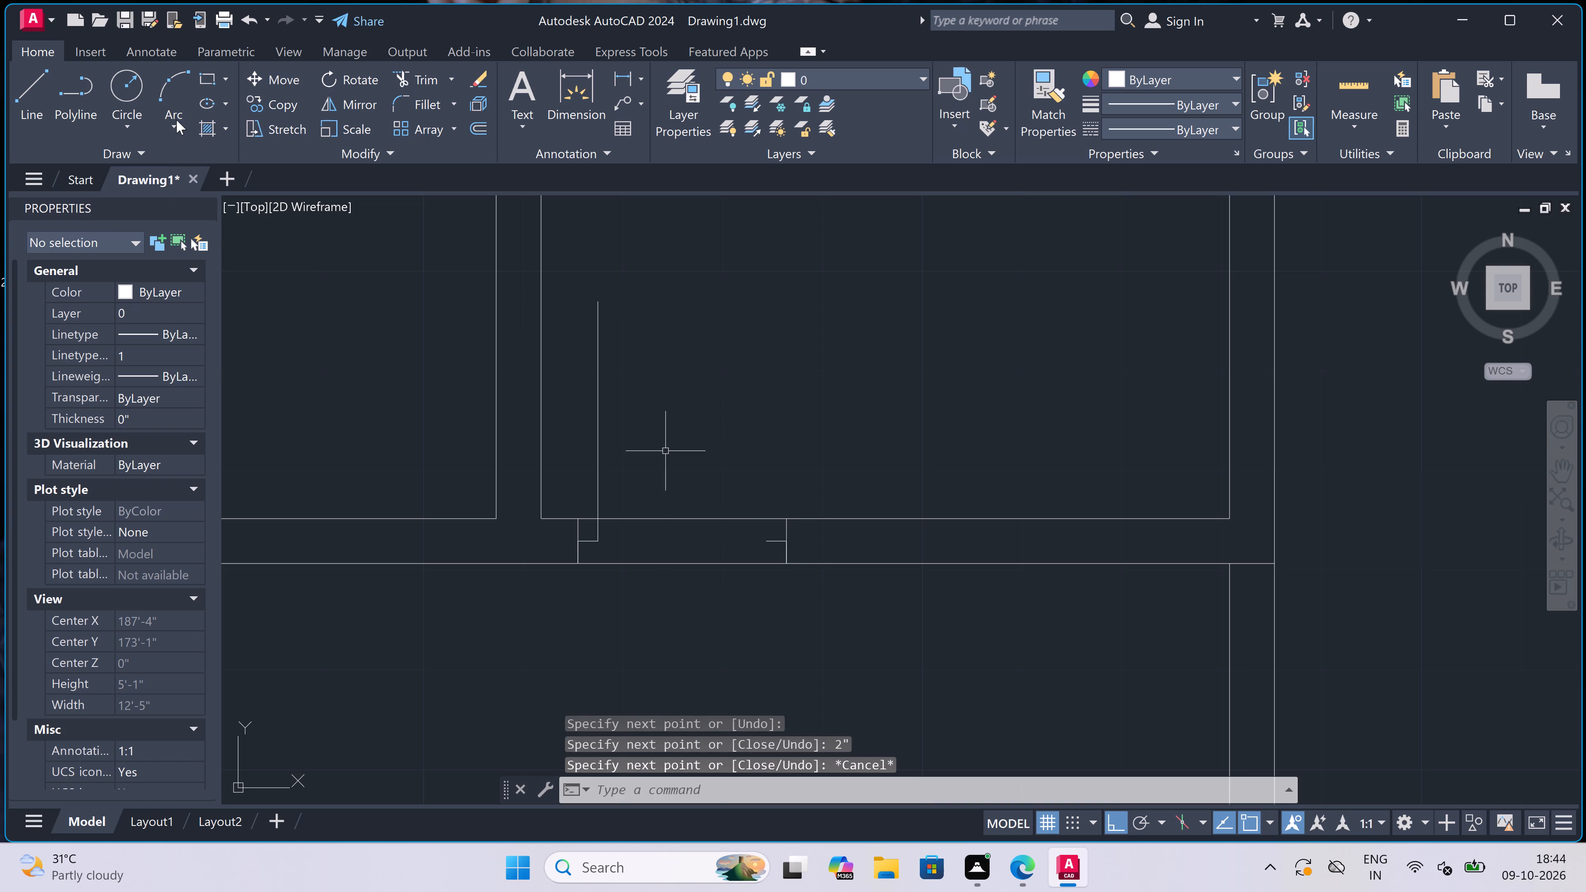
Draw the door swing as a start, end, direction arc from the leaf's top end to the right jamb's stop, bulging to the right.
click(176, 115)
click(259, 378)
click(599, 304)
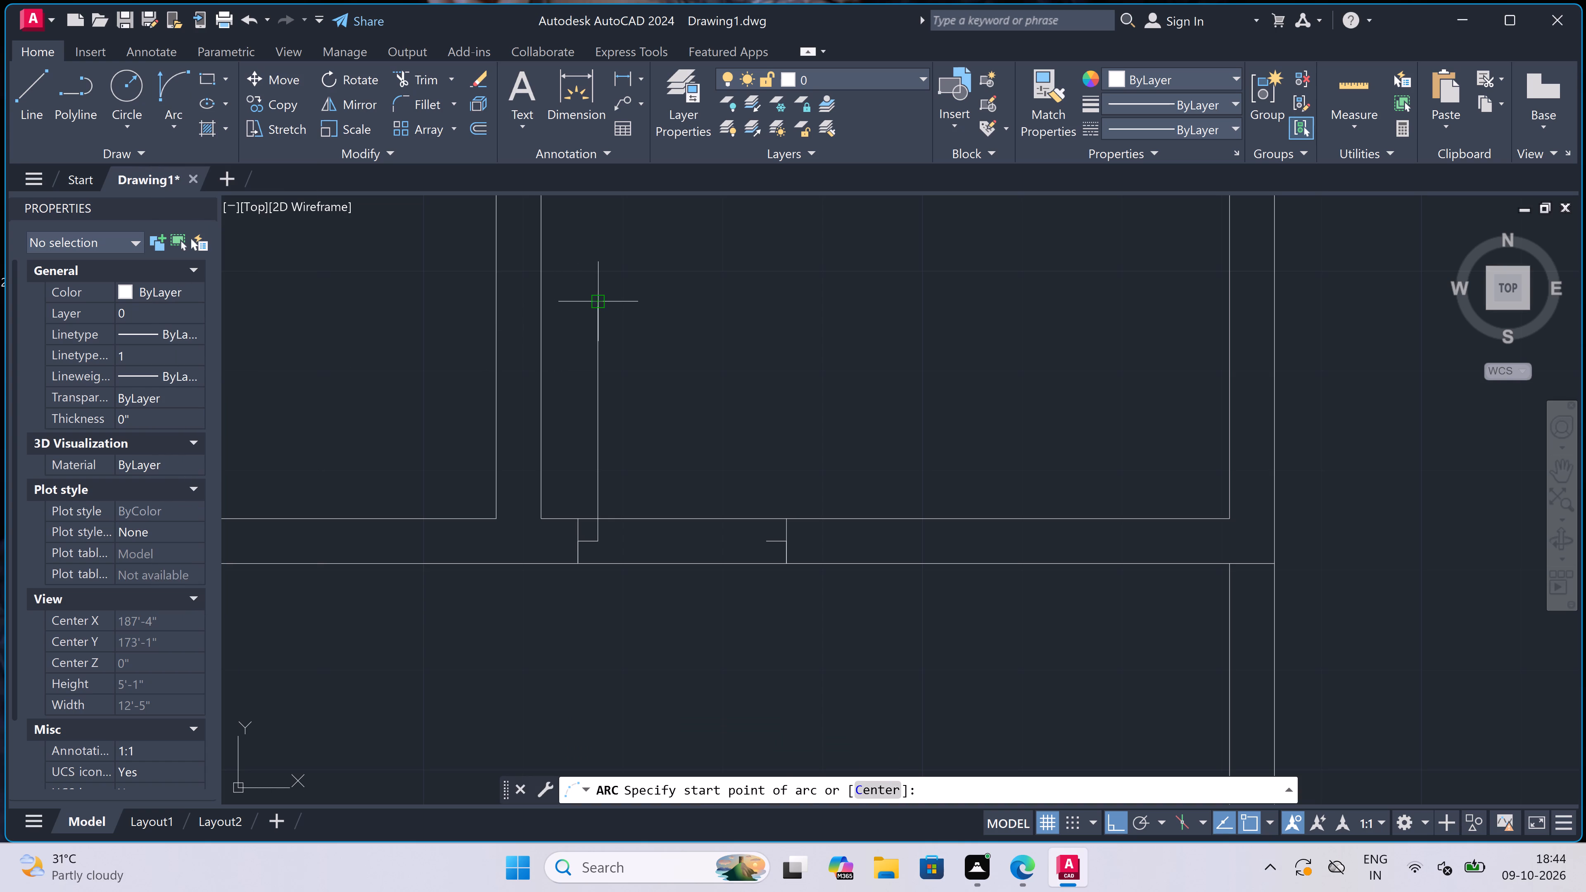
drag(768, 540, 774, 533)
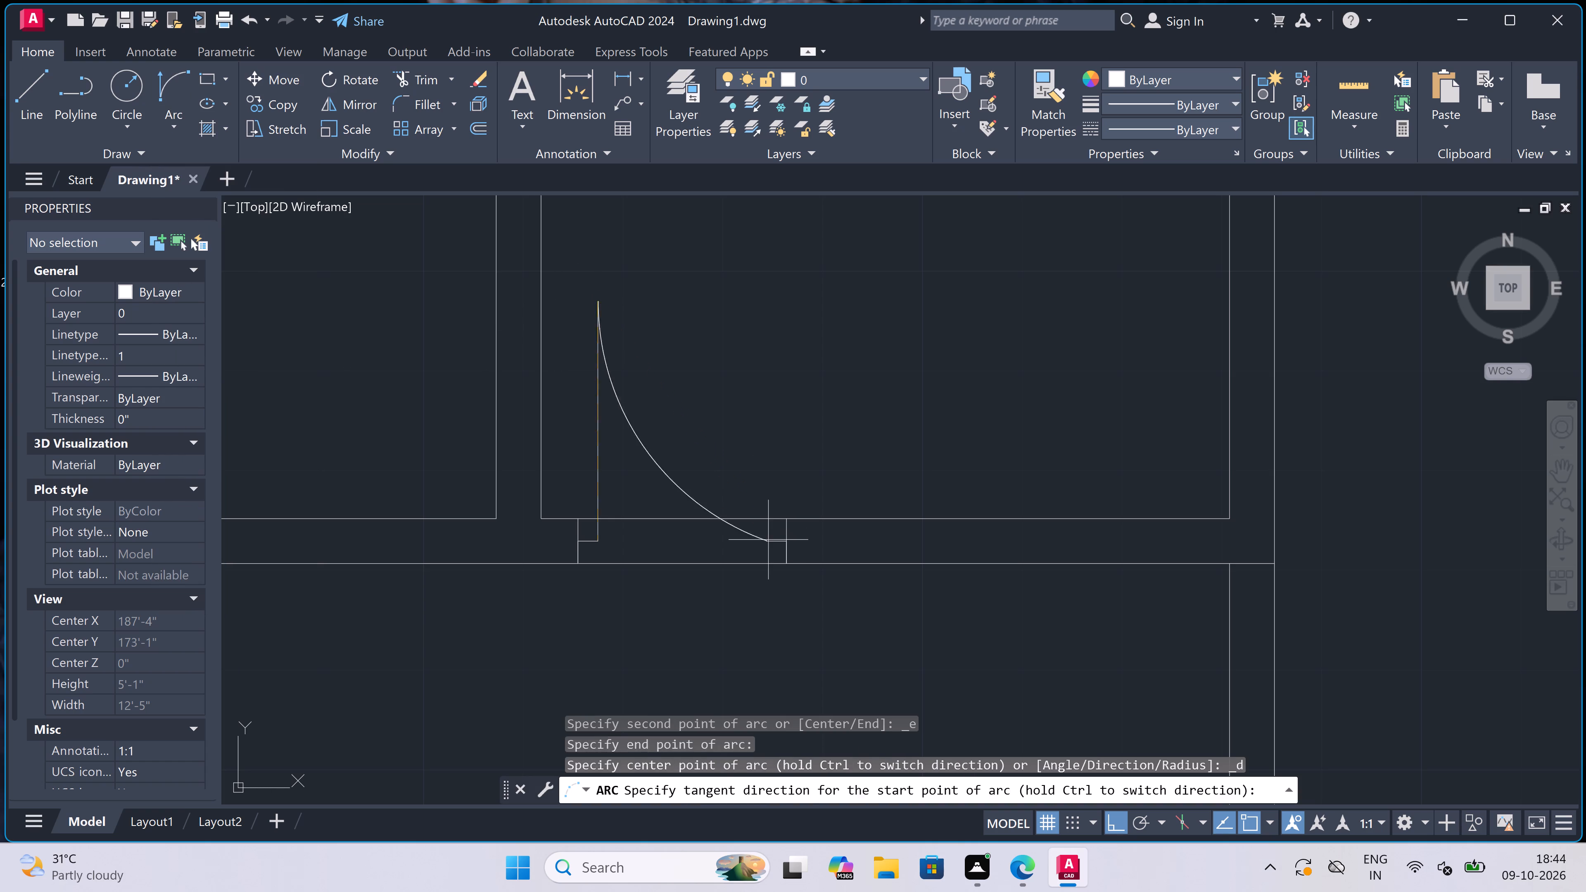
click(836, 407)
Trim both lines of the lower horizontal partition between the two door jambs to open the doorway.
key(t)
key(r)
key(space)
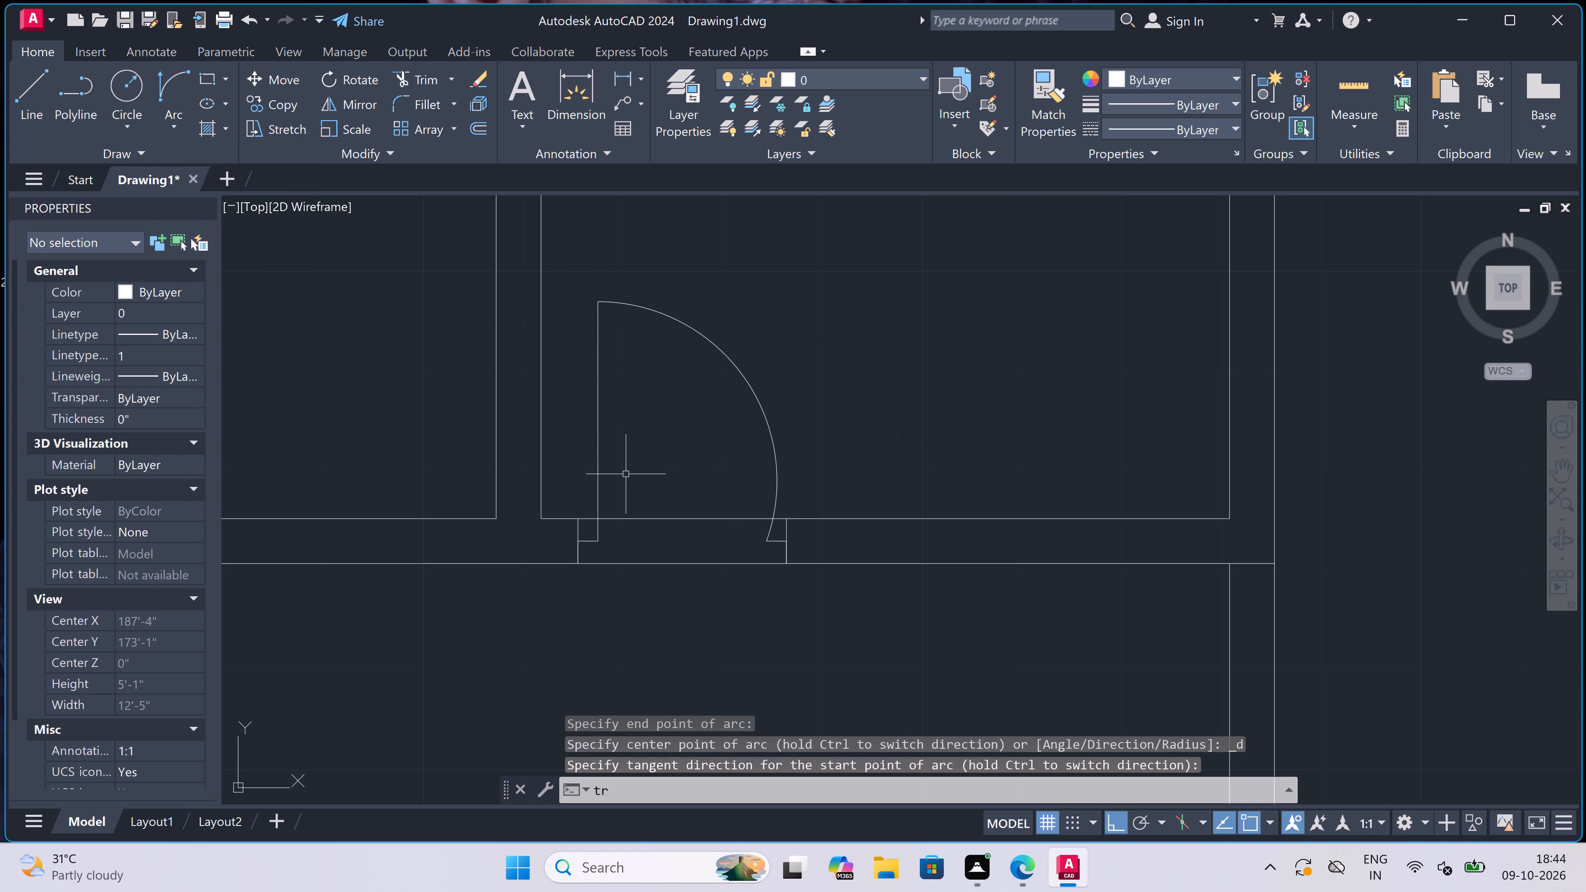
drag(653, 465, 655, 484)
click(657, 603)
scroll(707, 463, down, 5)
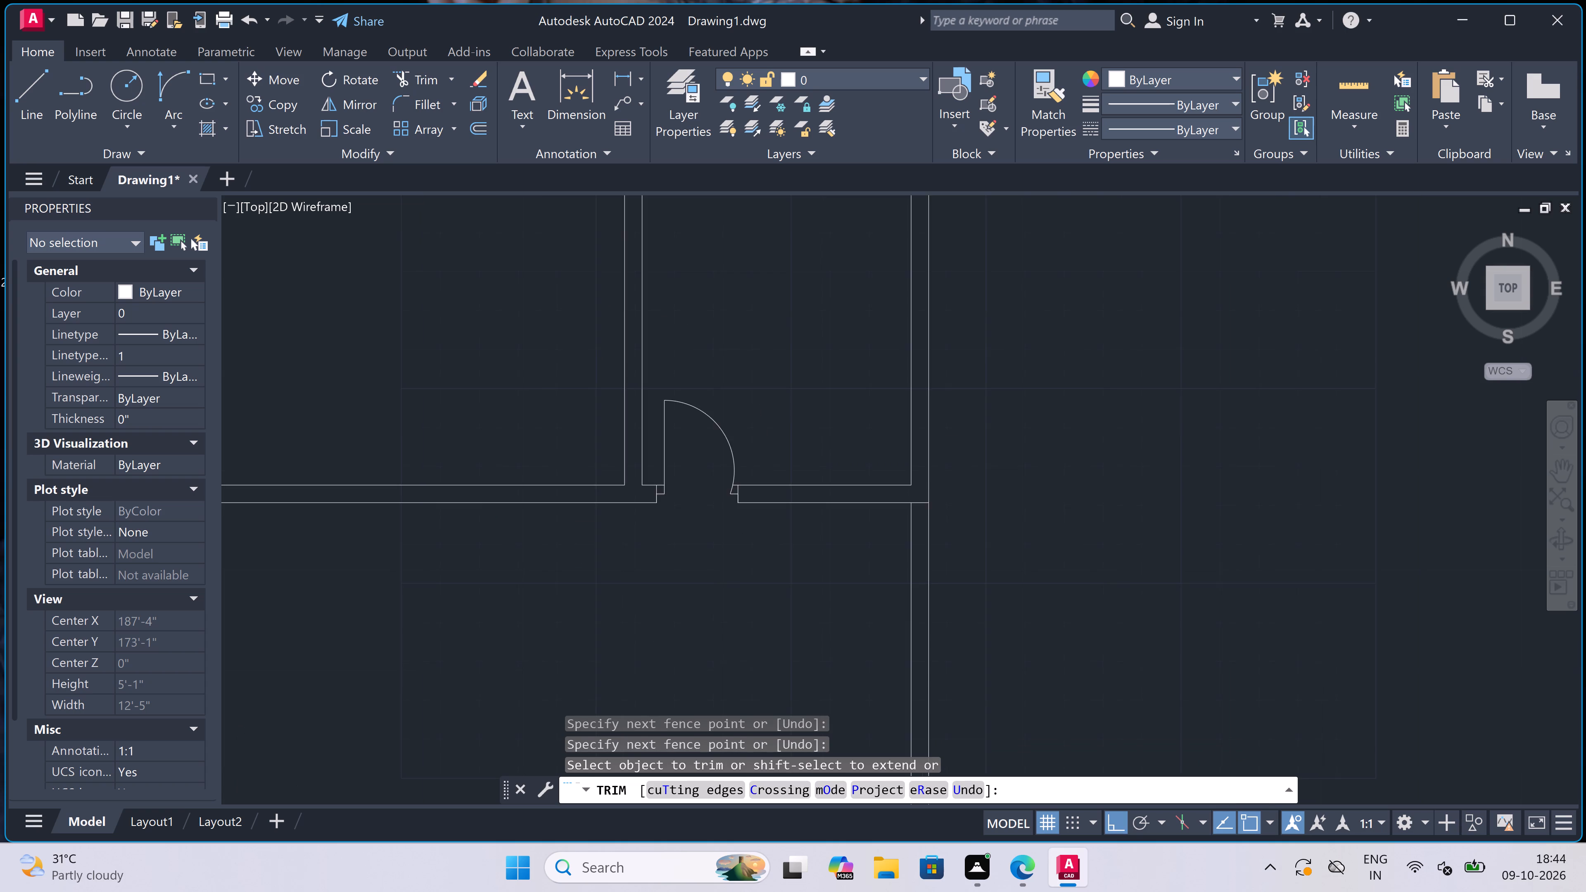
key(Escape)
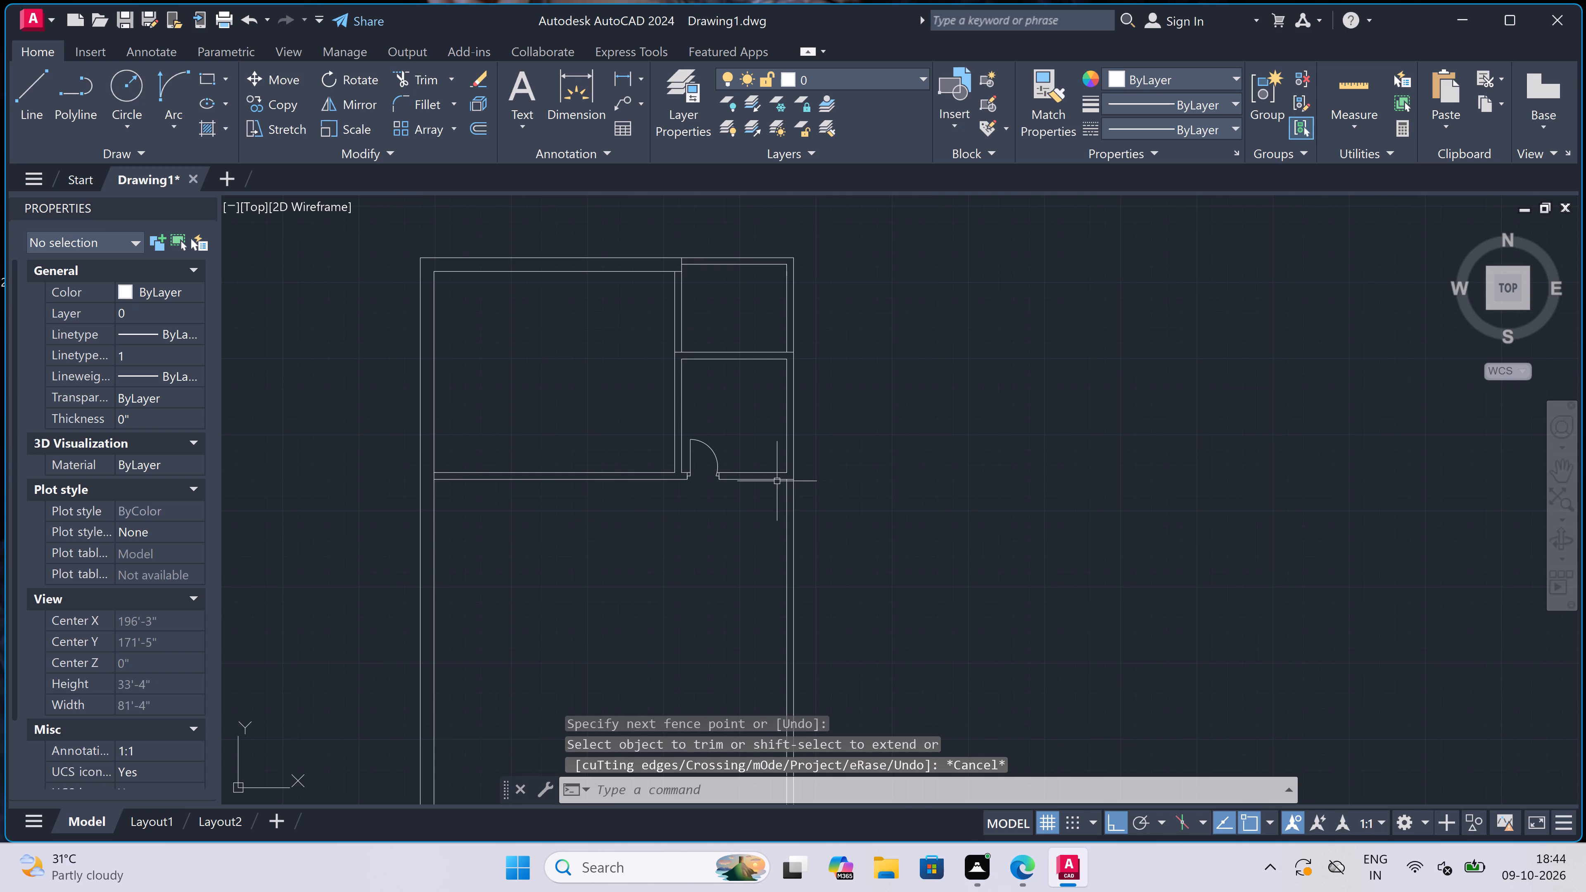
Draw a second door's right jamb across the lower horizontal partition, left of the vertical partition, with a 2" stop leftward from its midpoint and a 3' leaf upward.
scroll(716, 514, up, 2)
scroll(717, 513, down, 2)
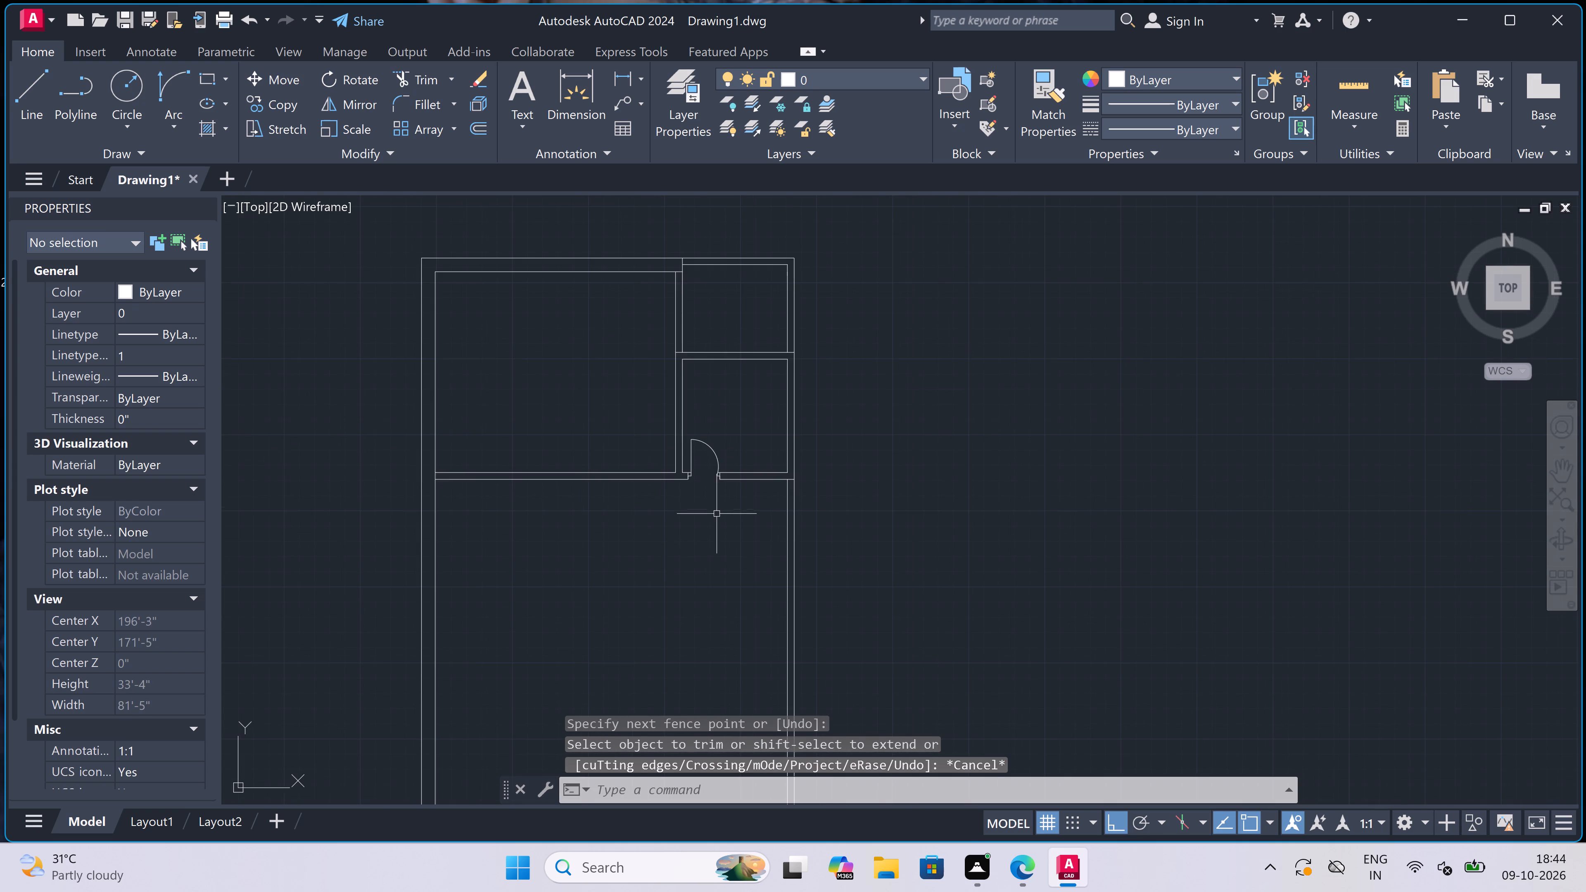
scroll(653, 472, up, 2)
text(l)
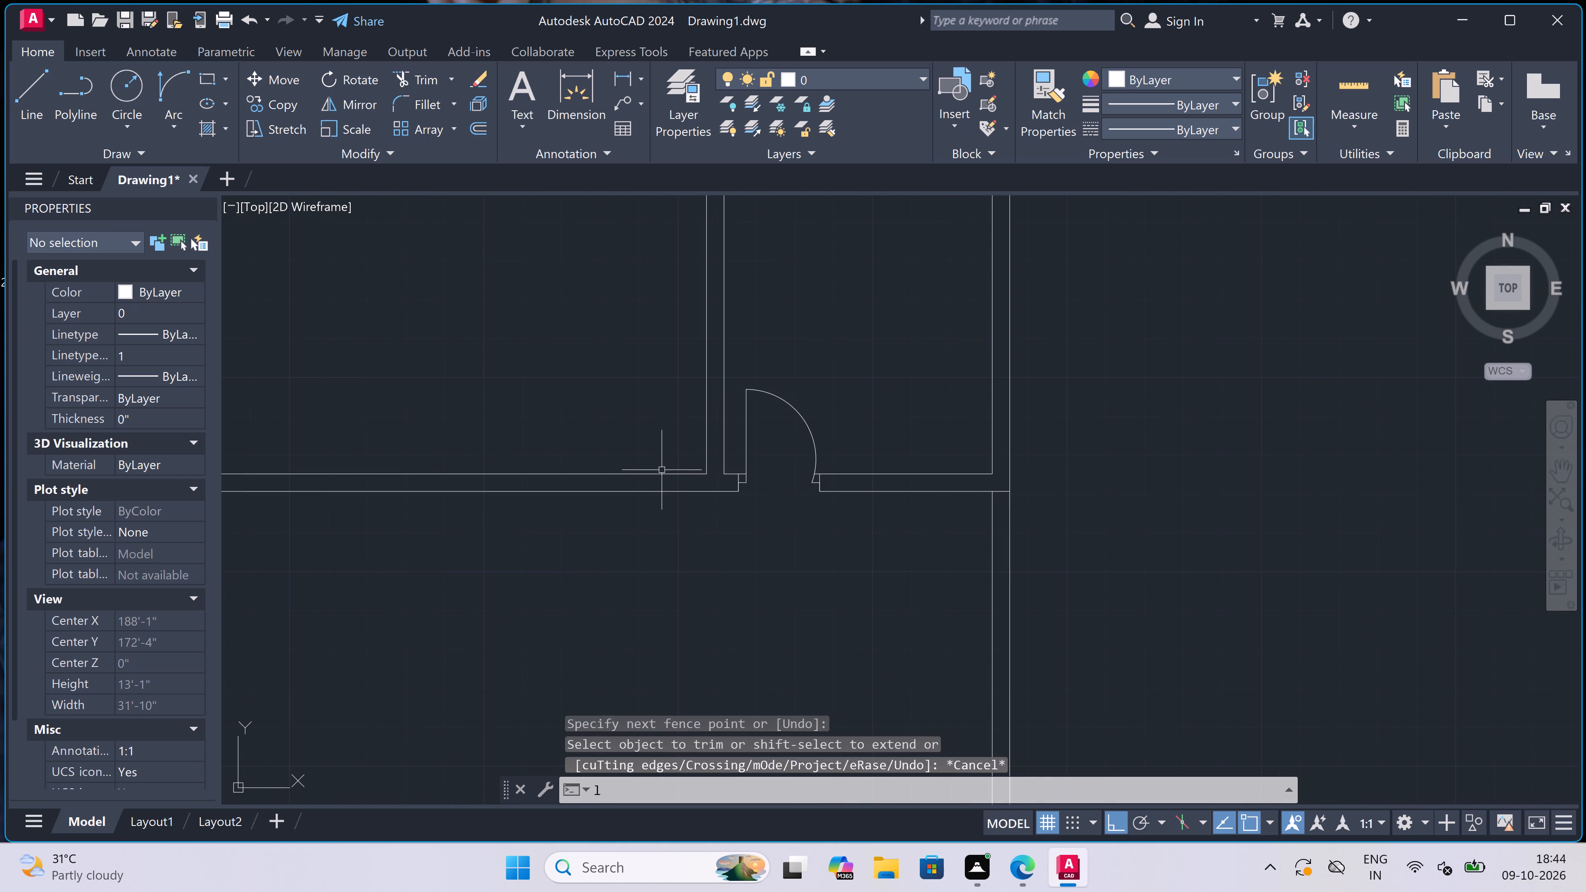
key(space)
scroll(705, 478, up, 1)
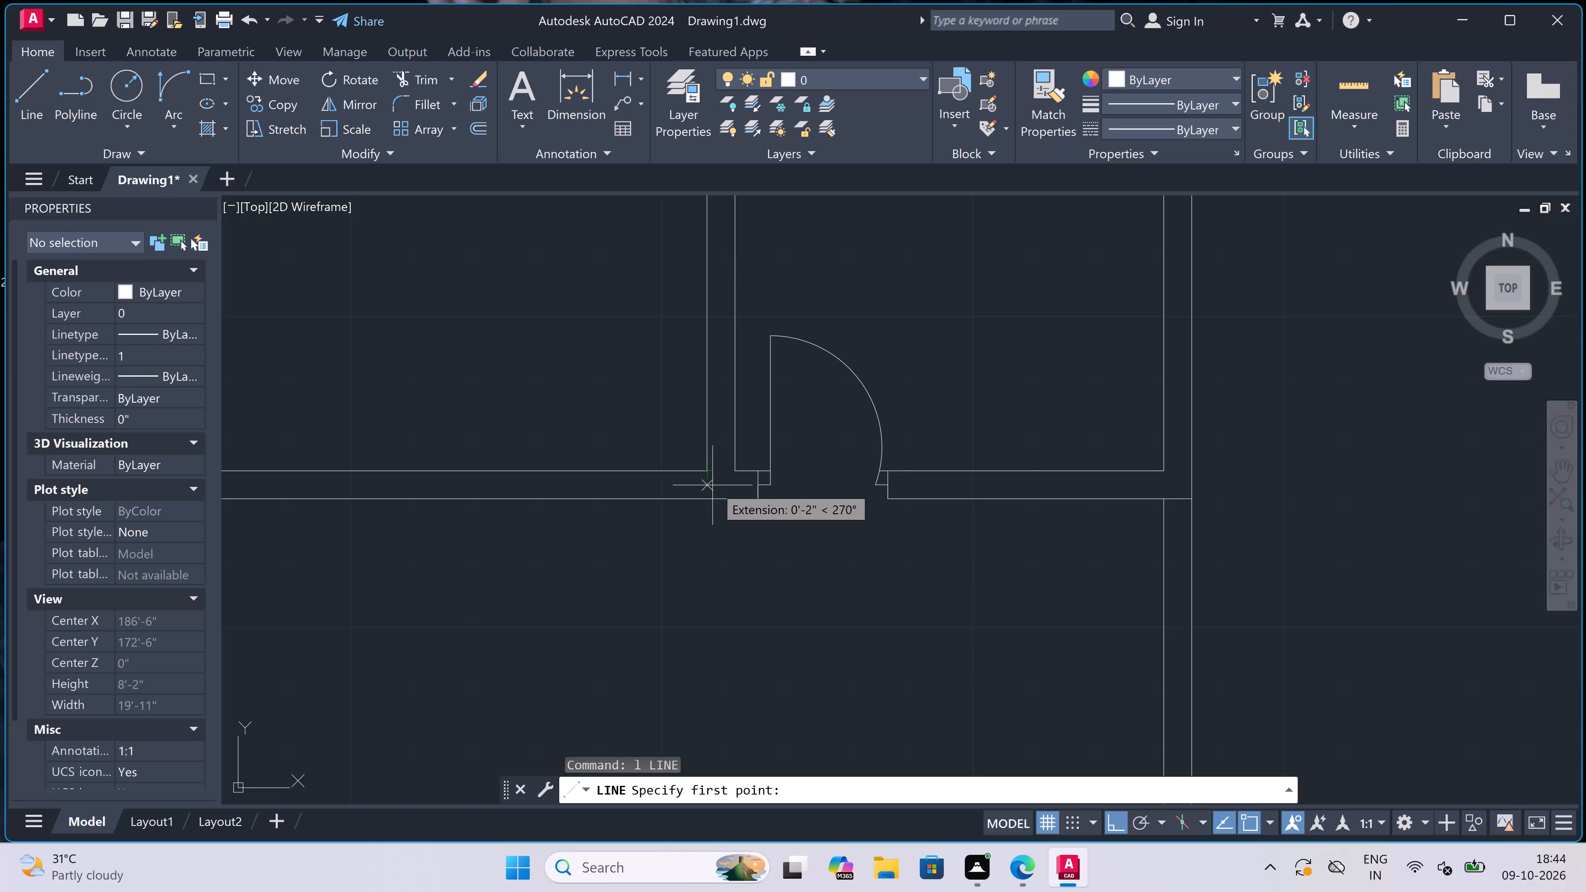
scroll(666, 475, up, 1)
click(679, 469)
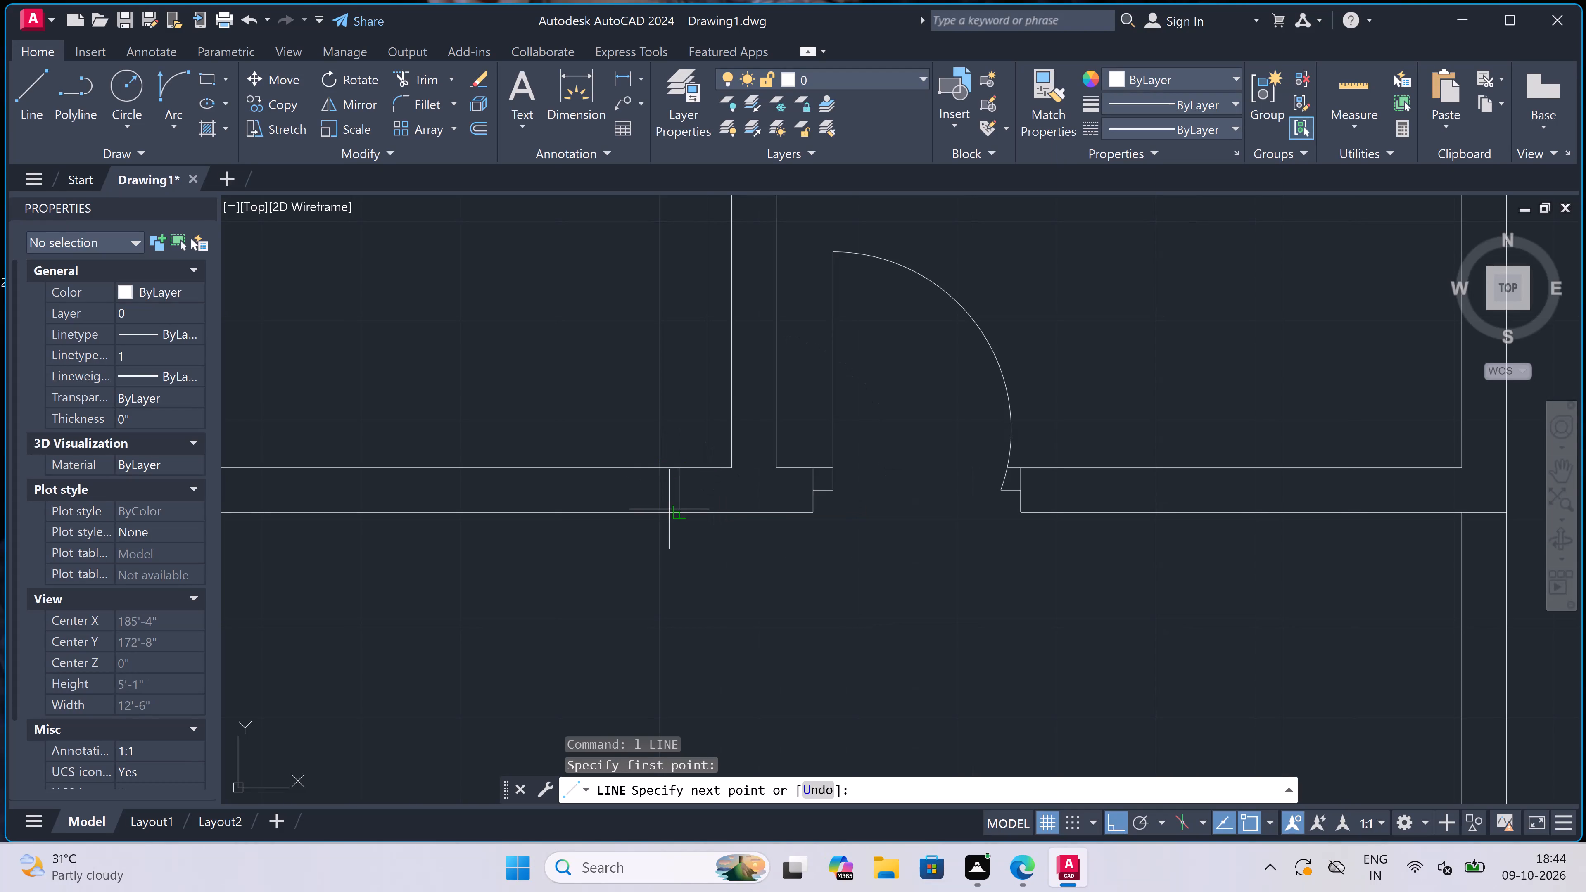
click(671, 509)
click(682, 482)
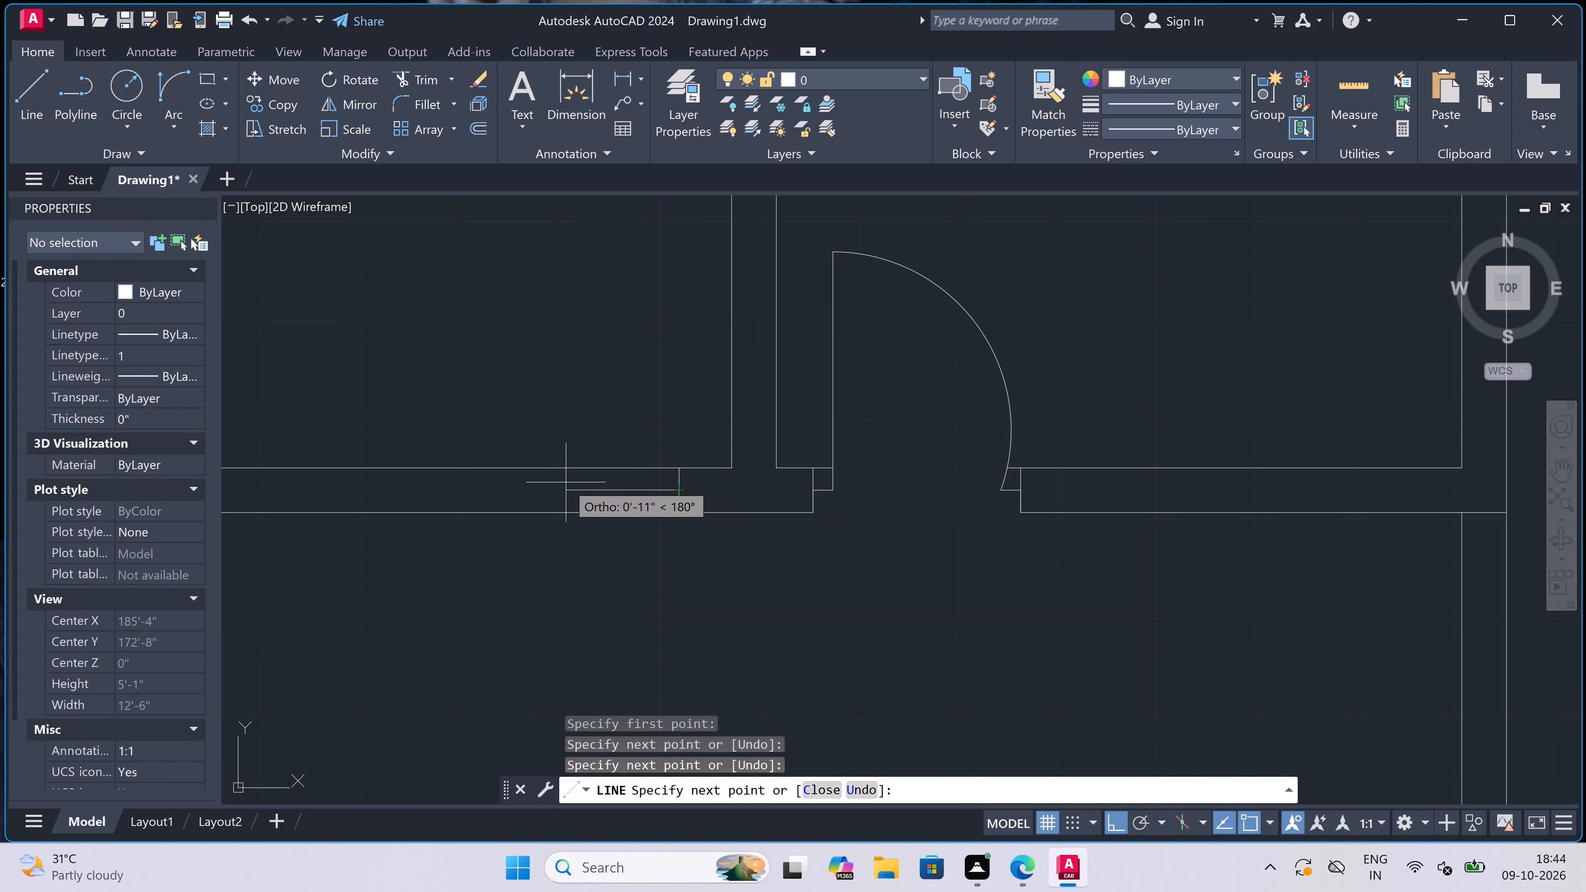
text(2")
key(space)
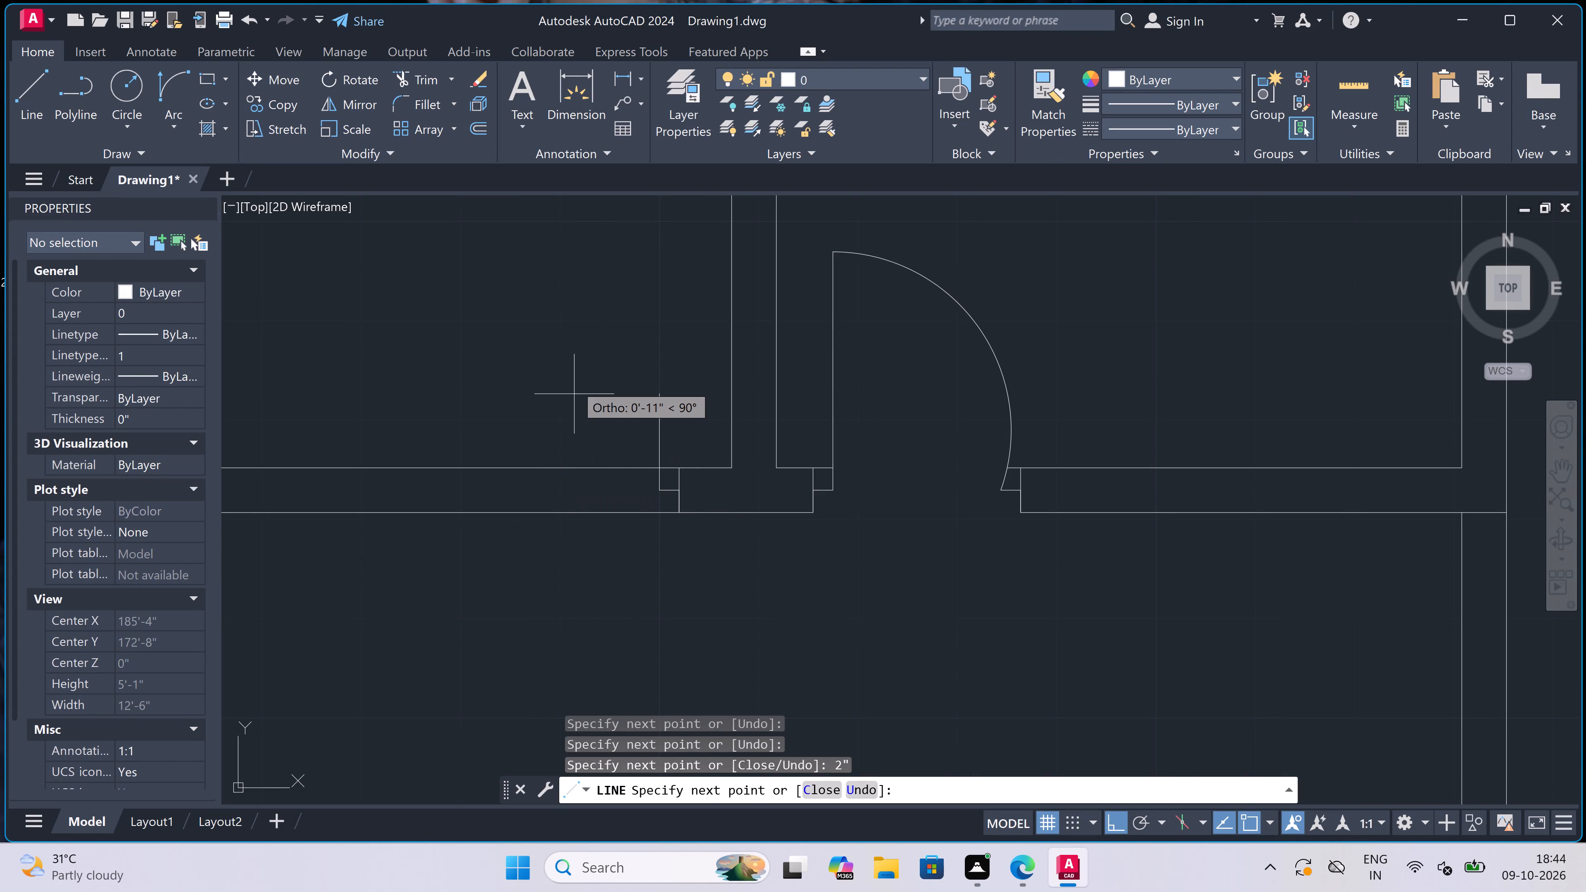
text(3')
key(space)
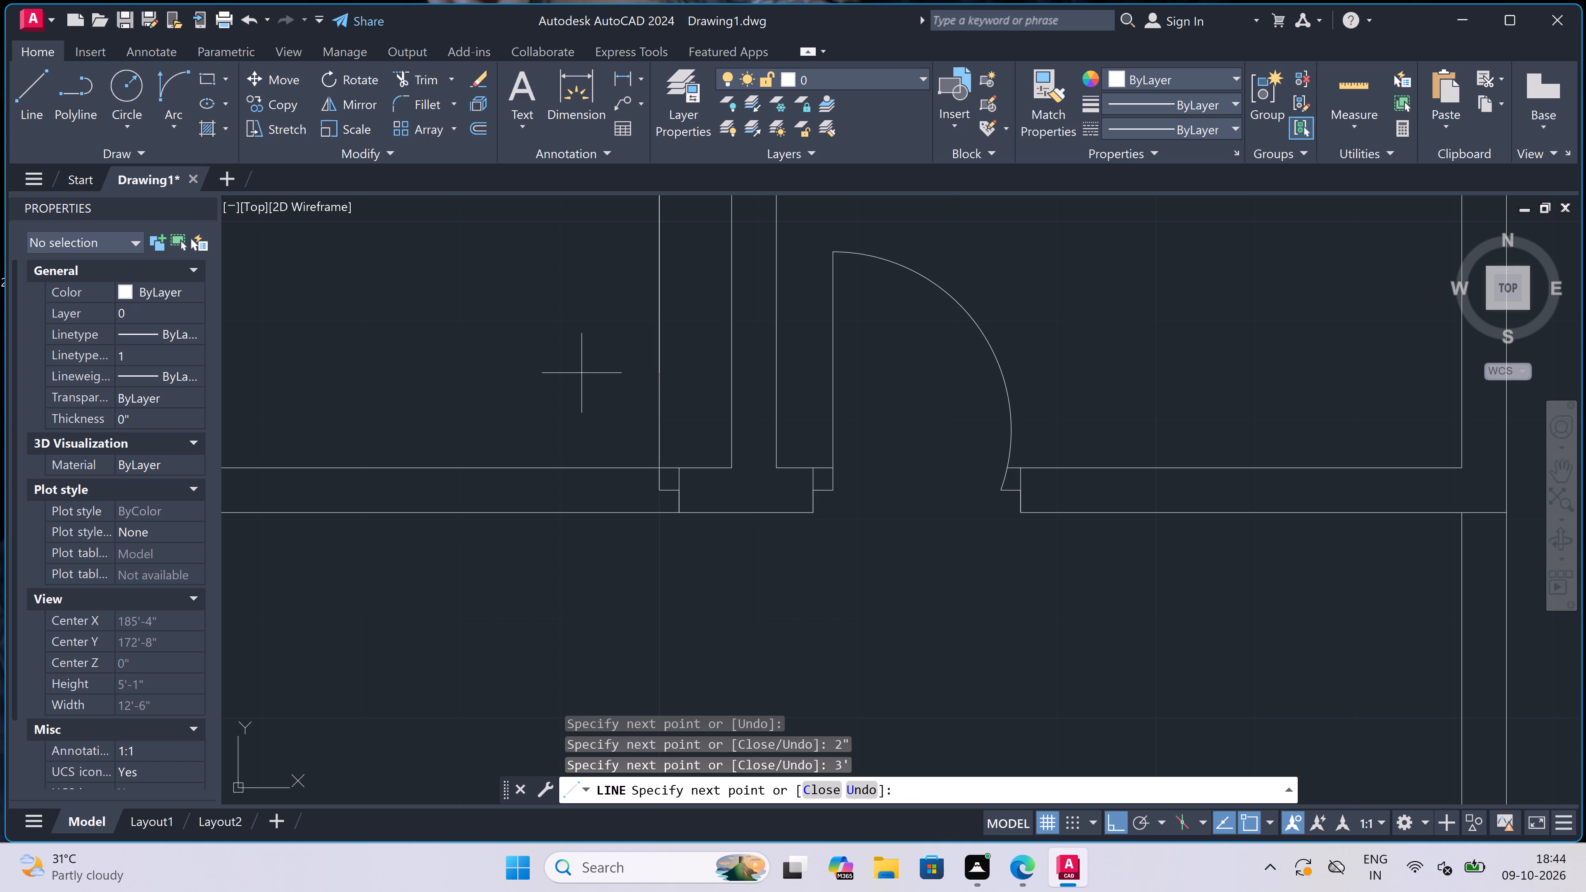
key(Escape)
Draw the second door's left jamb across the same partition, with a 2" stop line from its midpoint toward the door leaf.
key(space)
scroll(582, 377, down, 3)
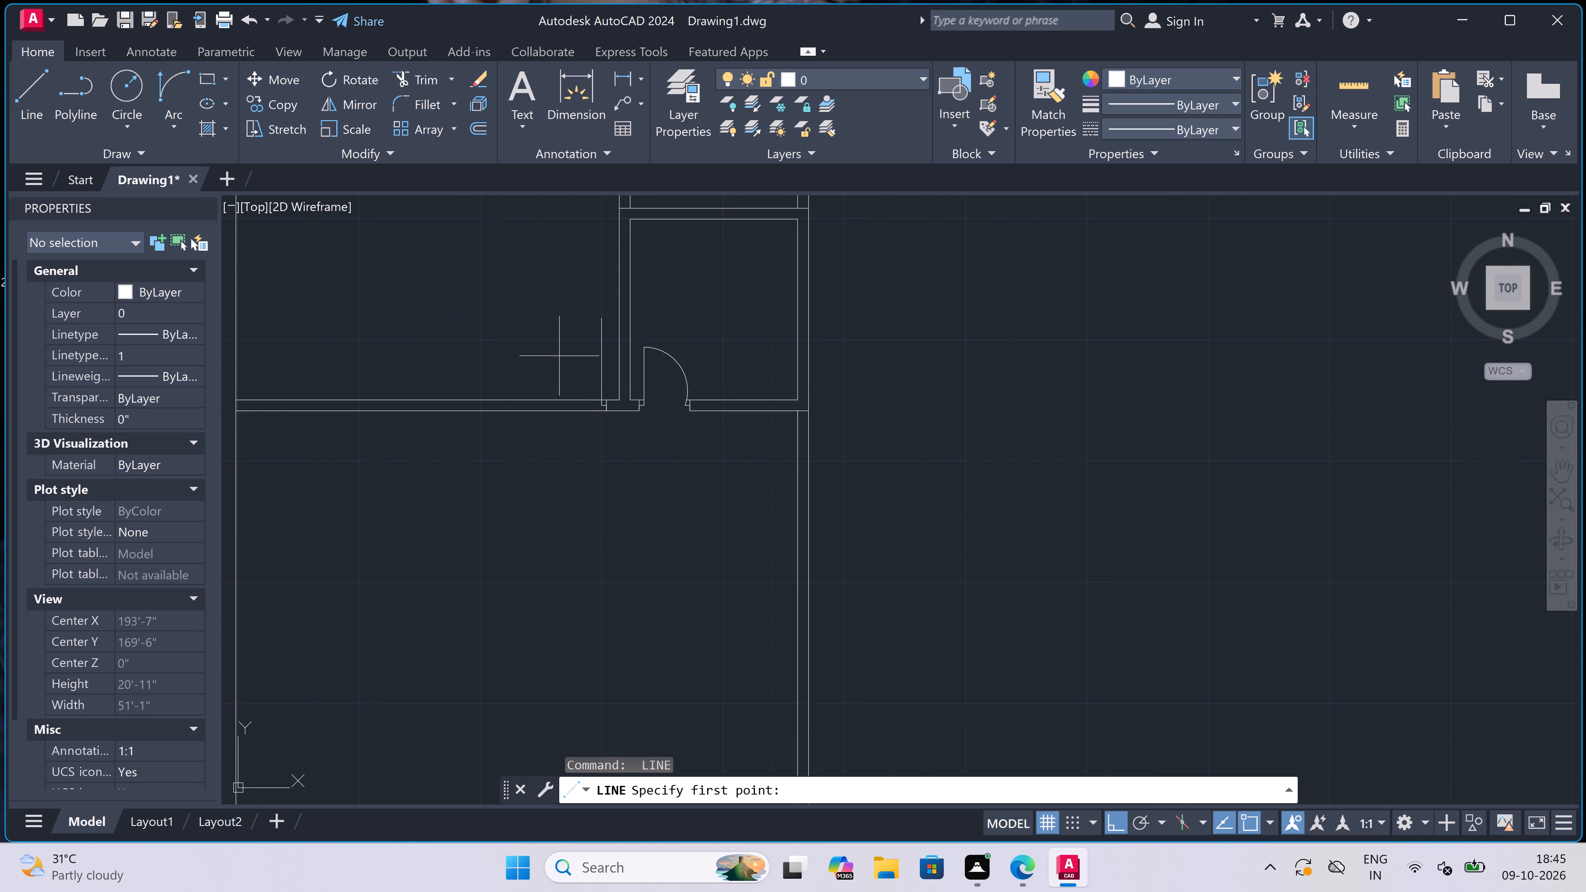
scroll(550, 346, up, 2)
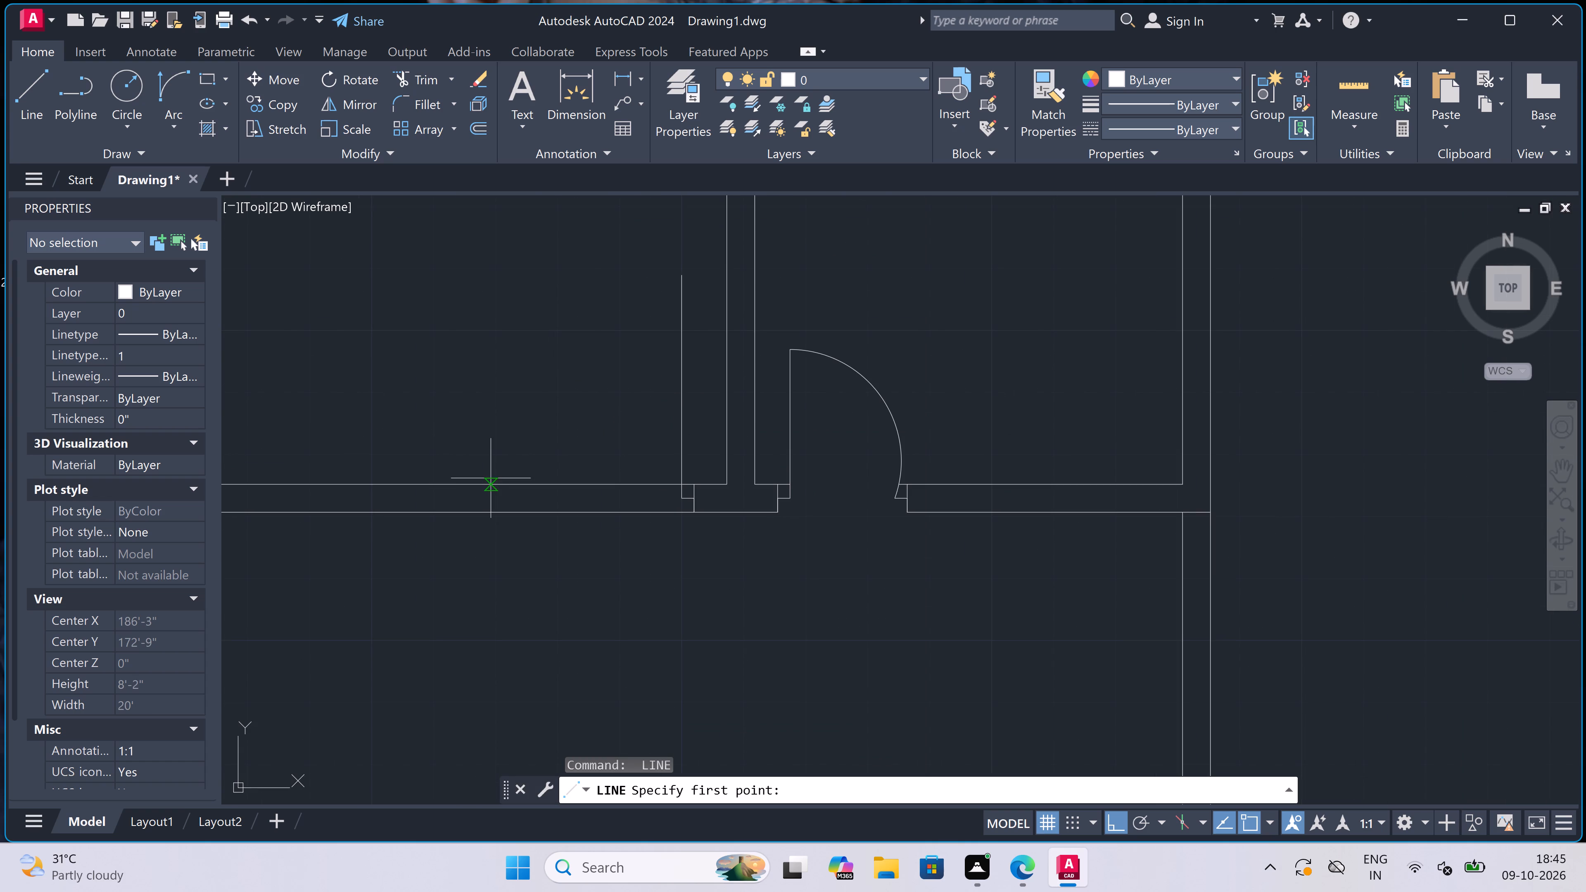
click(487, 485)
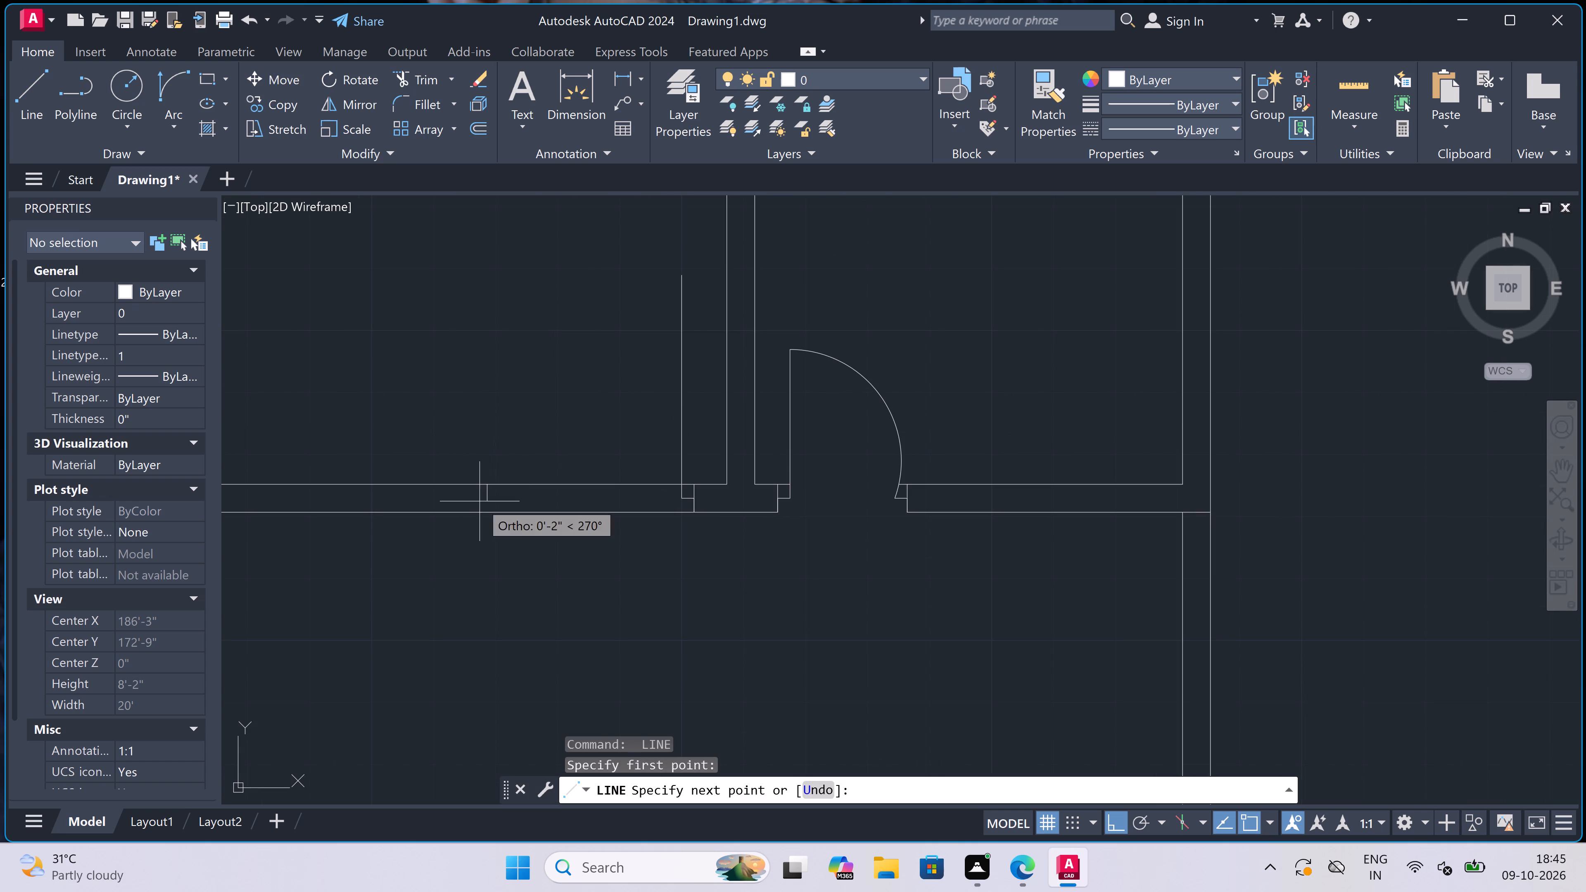
click(480, 506)
scroll(483, 497, up, 2)
click(480, 493)
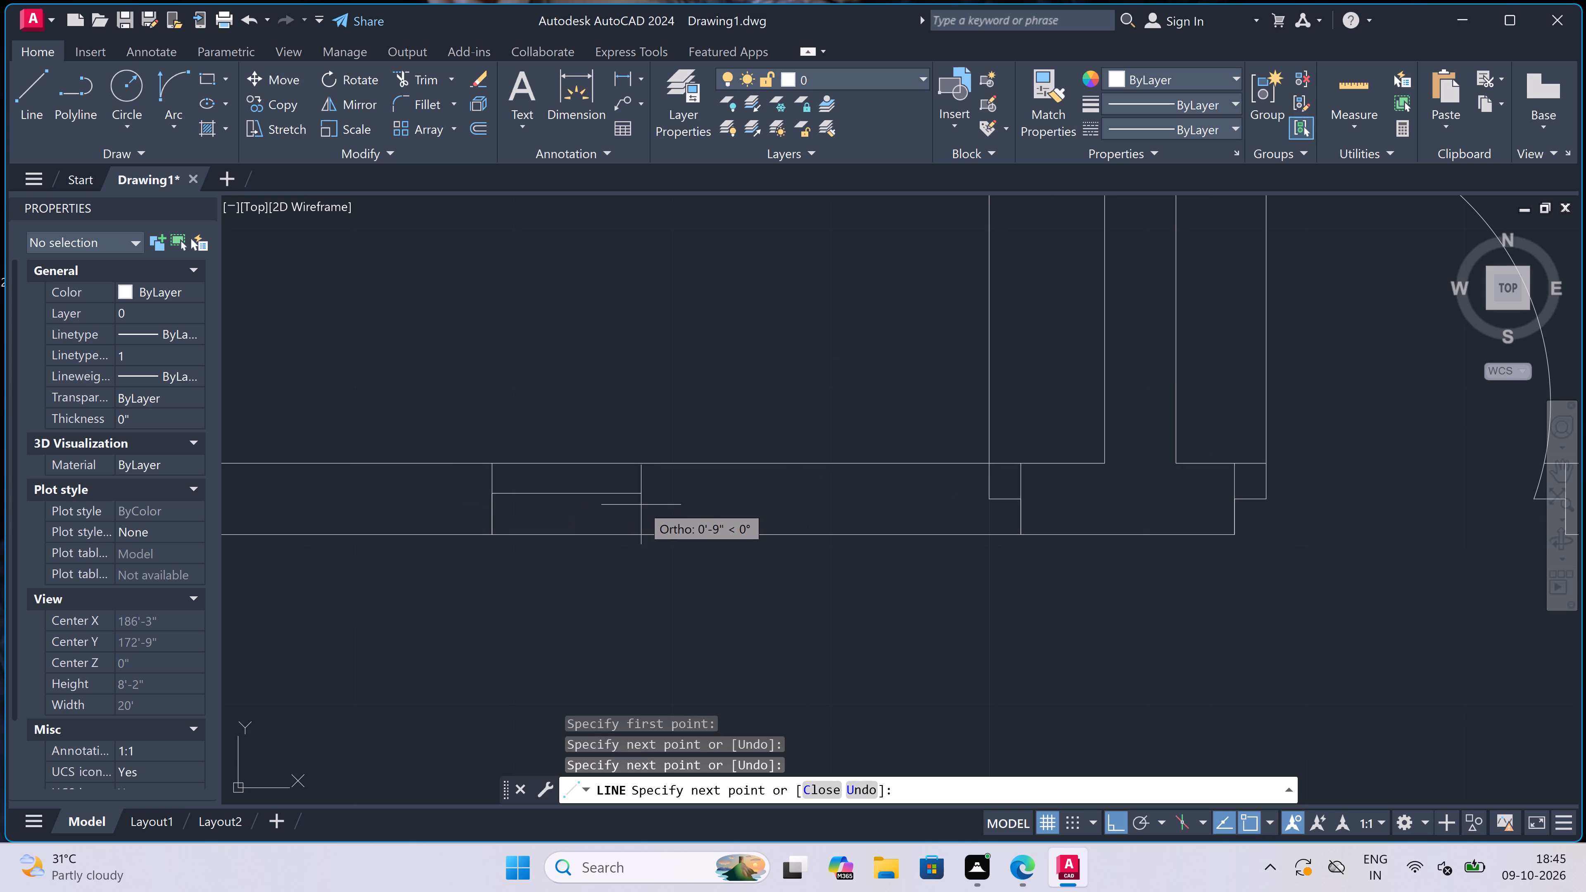
key(ctrl+z)
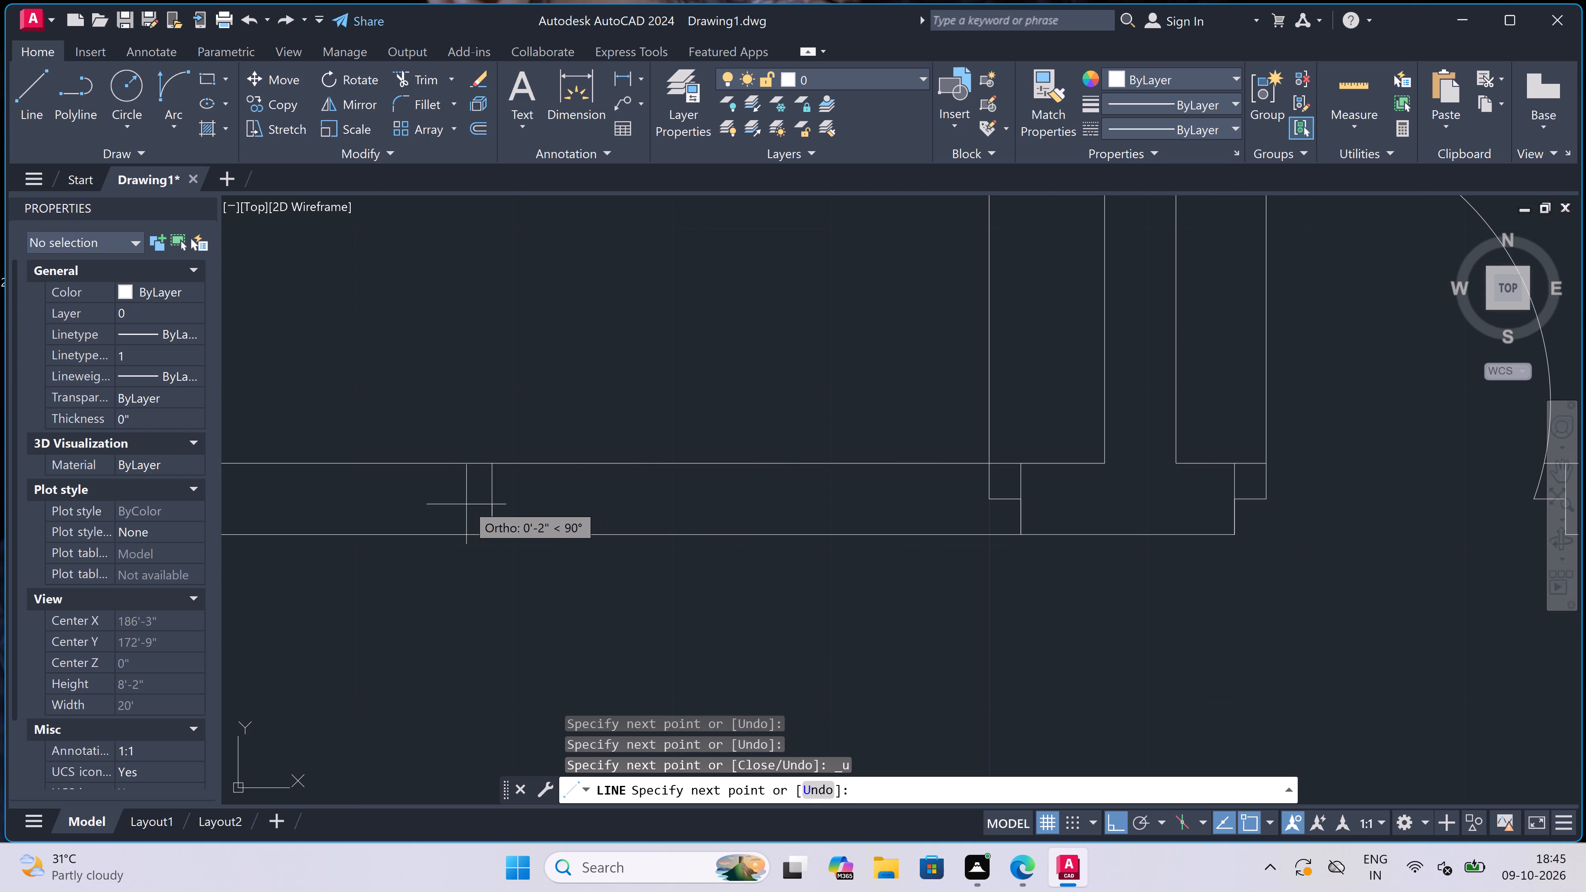
click(486, 495)
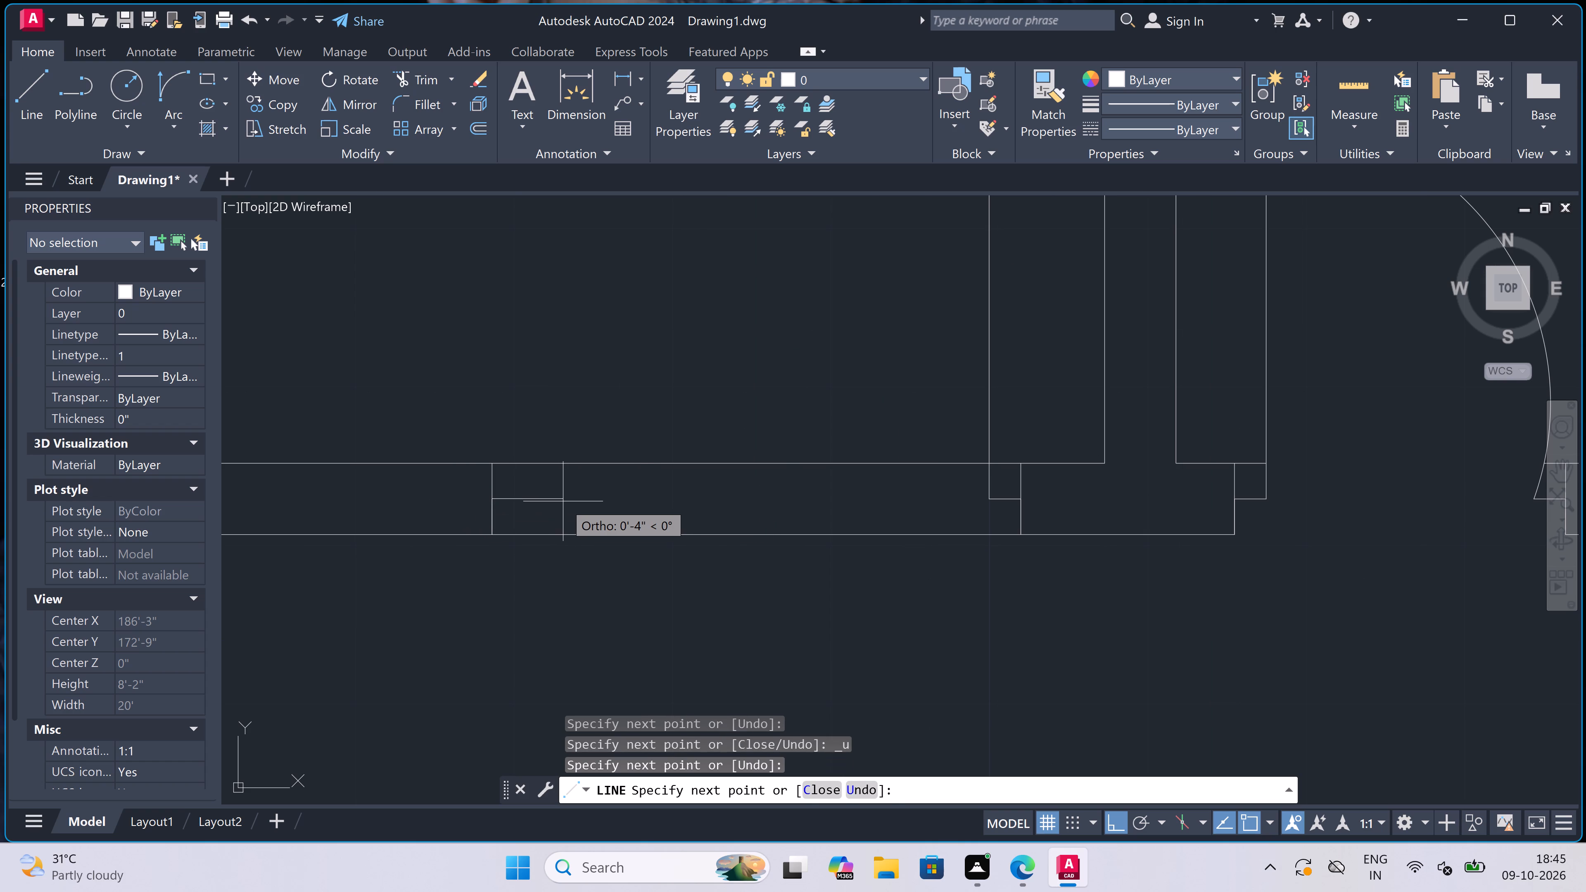
text(2")
key(space)
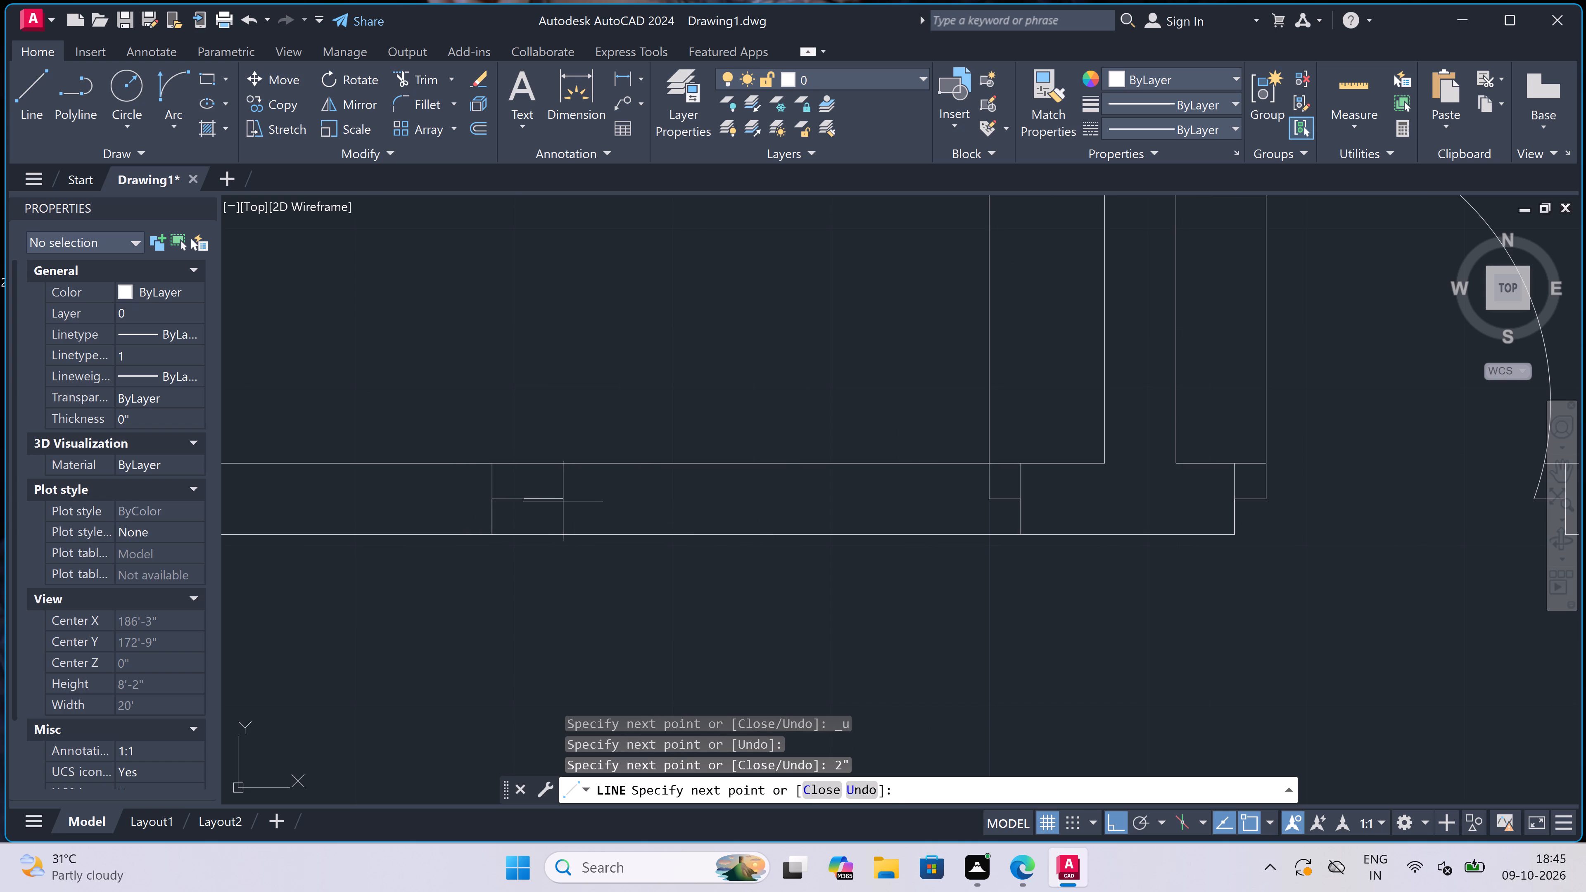
key(Escape)
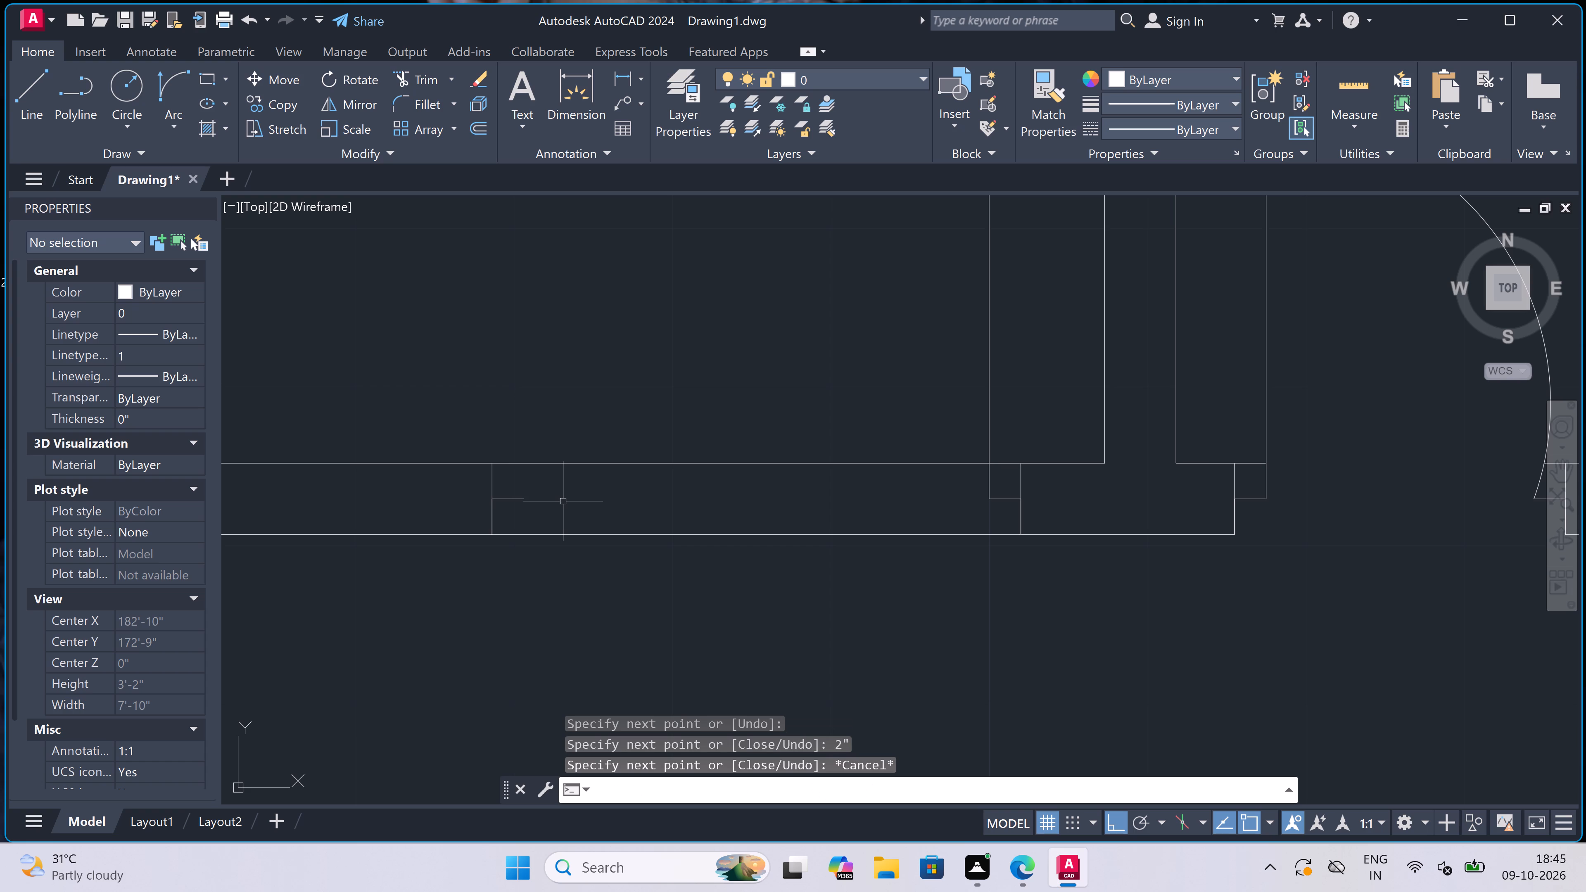
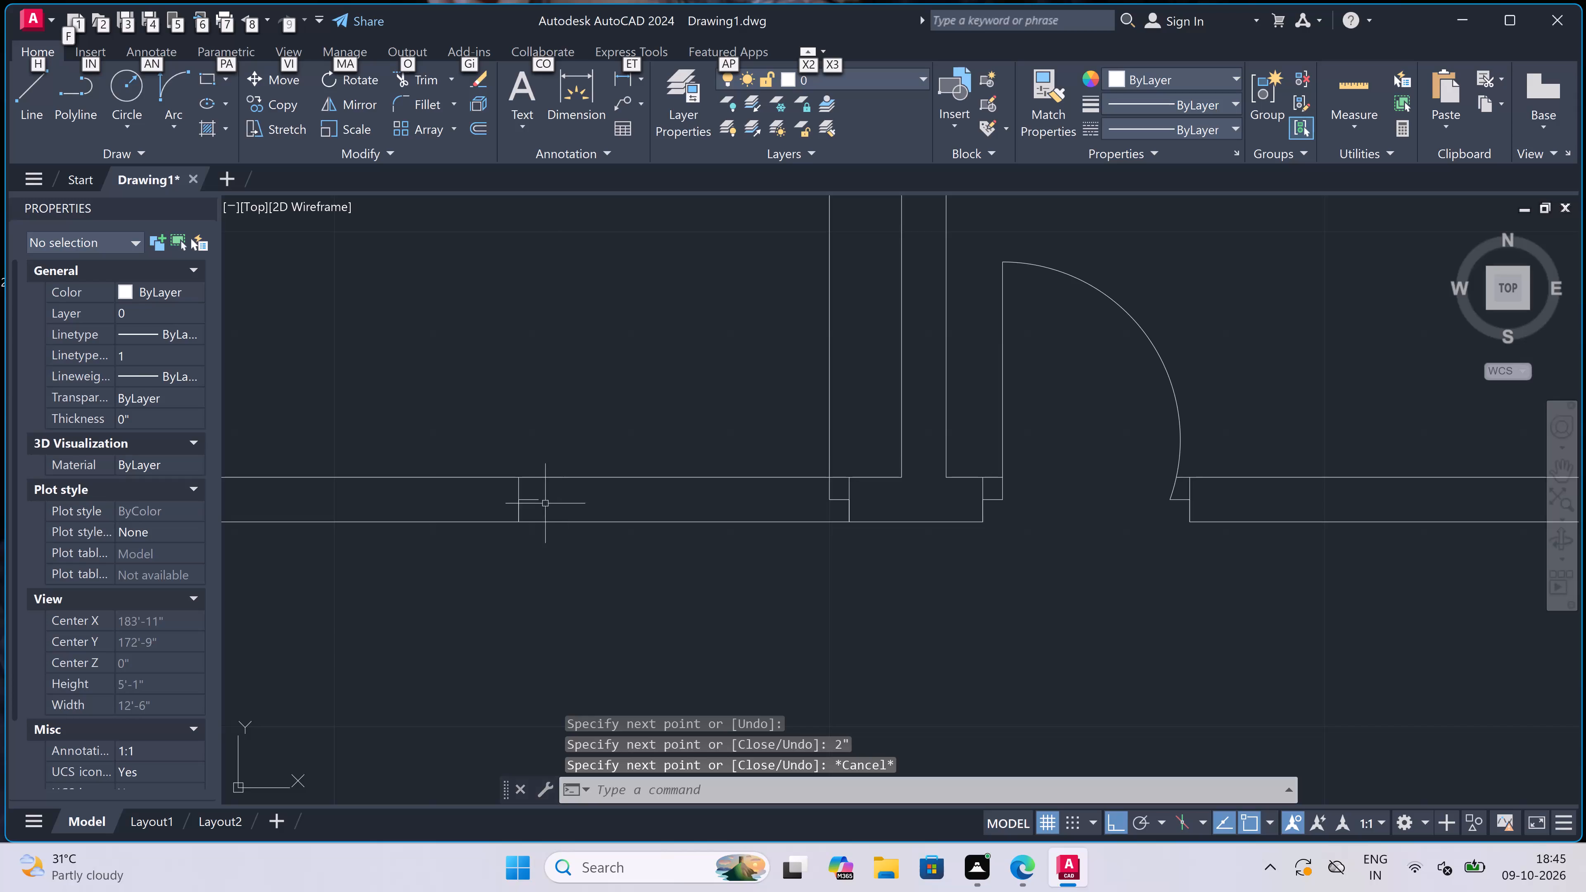
Draw the second door's swing as a start, end, direction arc from the leaf's top end to the left jamb's stop, bulging to the left.
scroll(572, 341, down, 2)
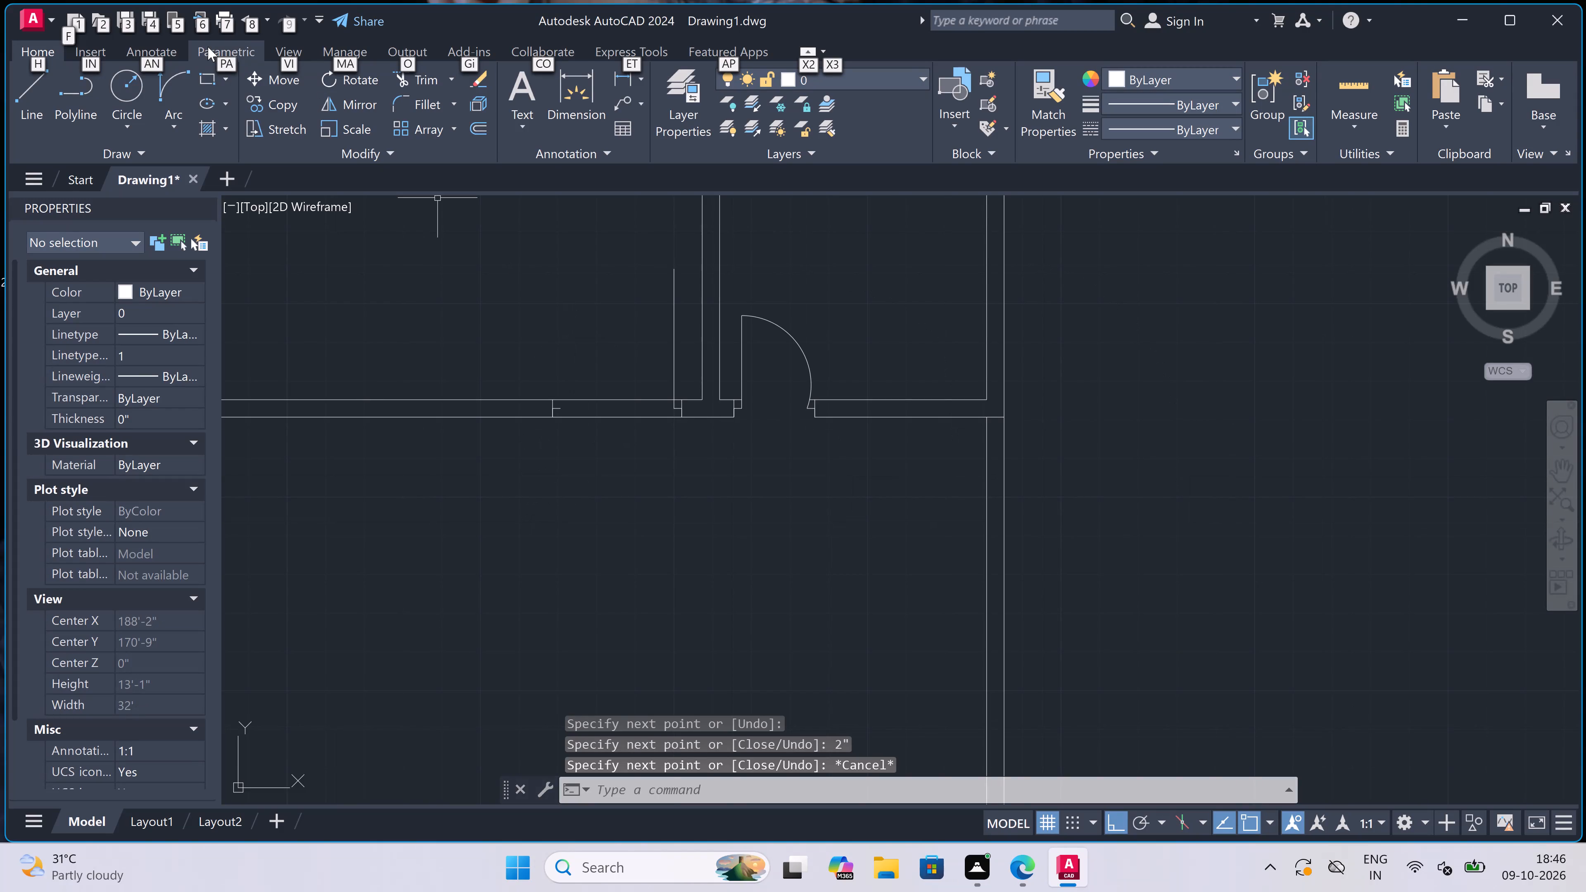
click(169, 88)
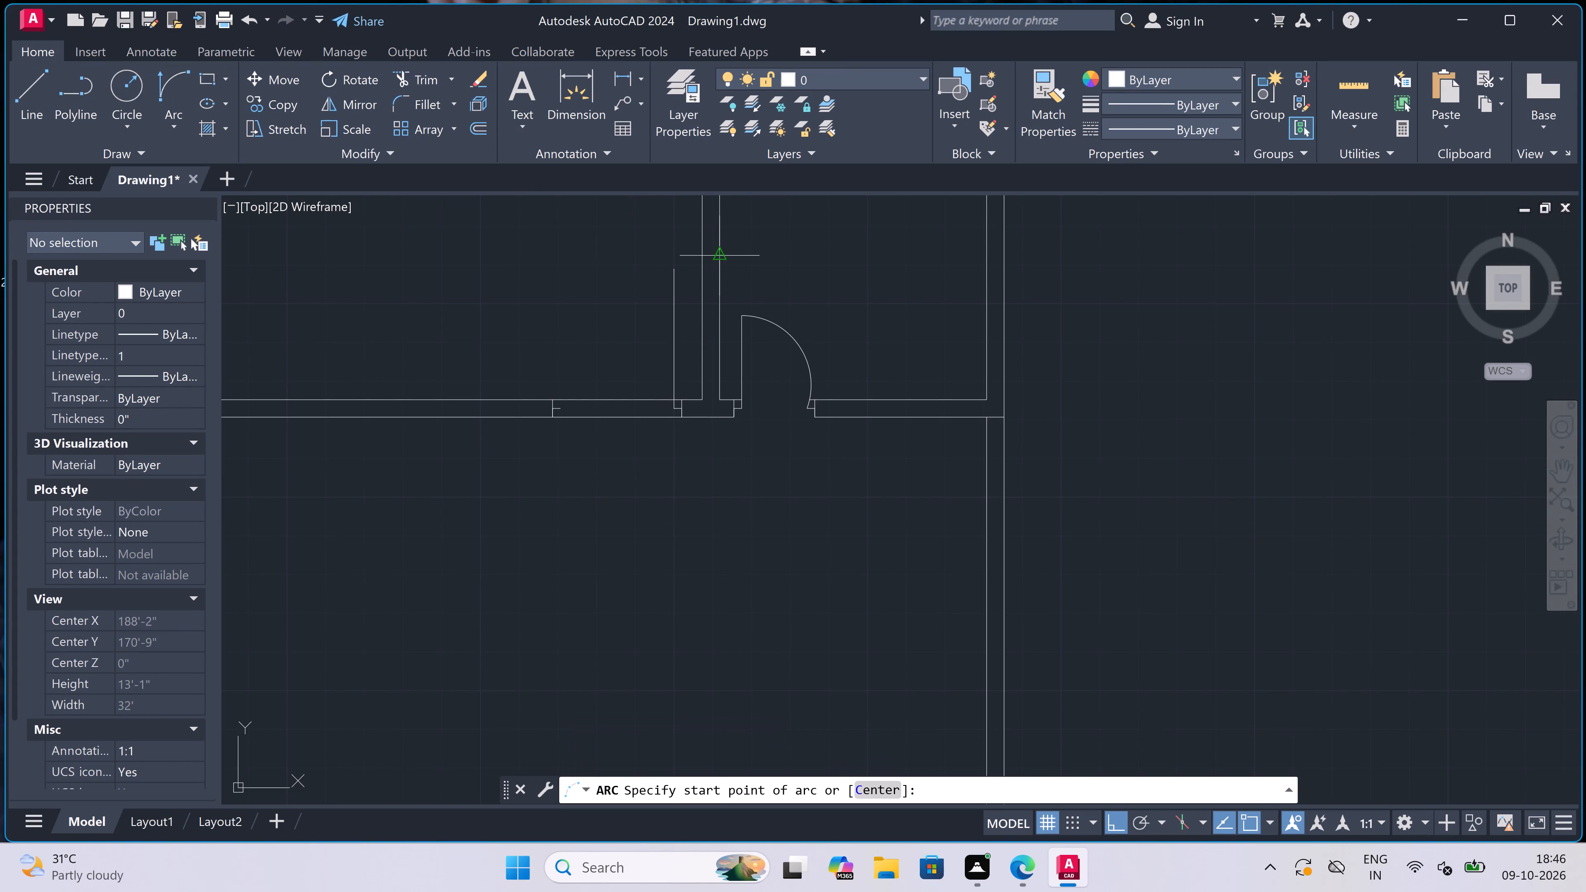
click(683, 268)
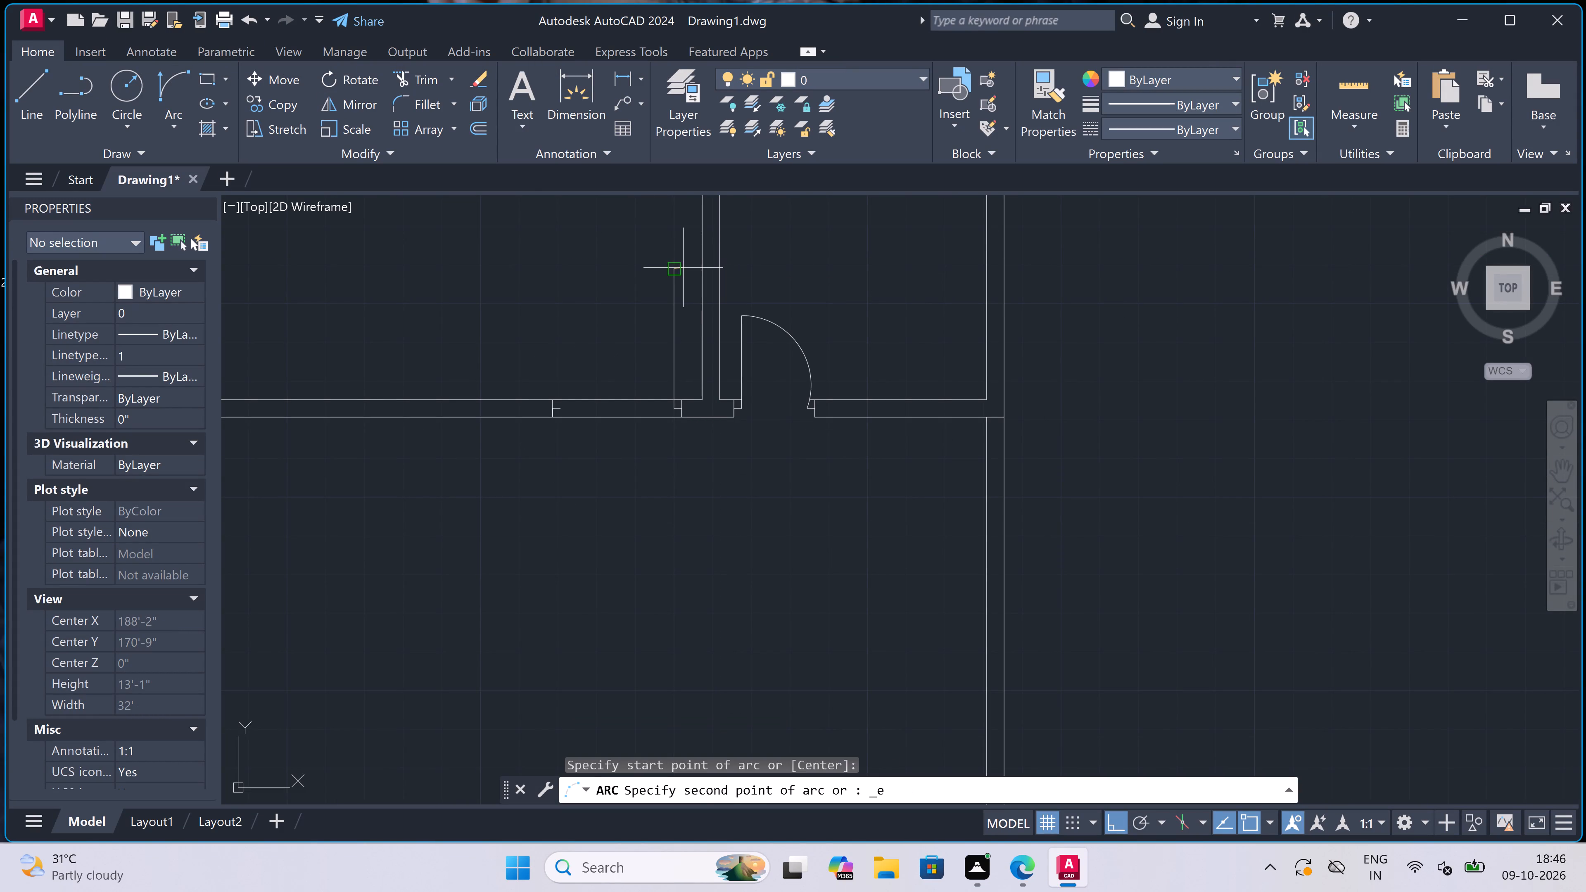
scroll(615, 358, up, 3)
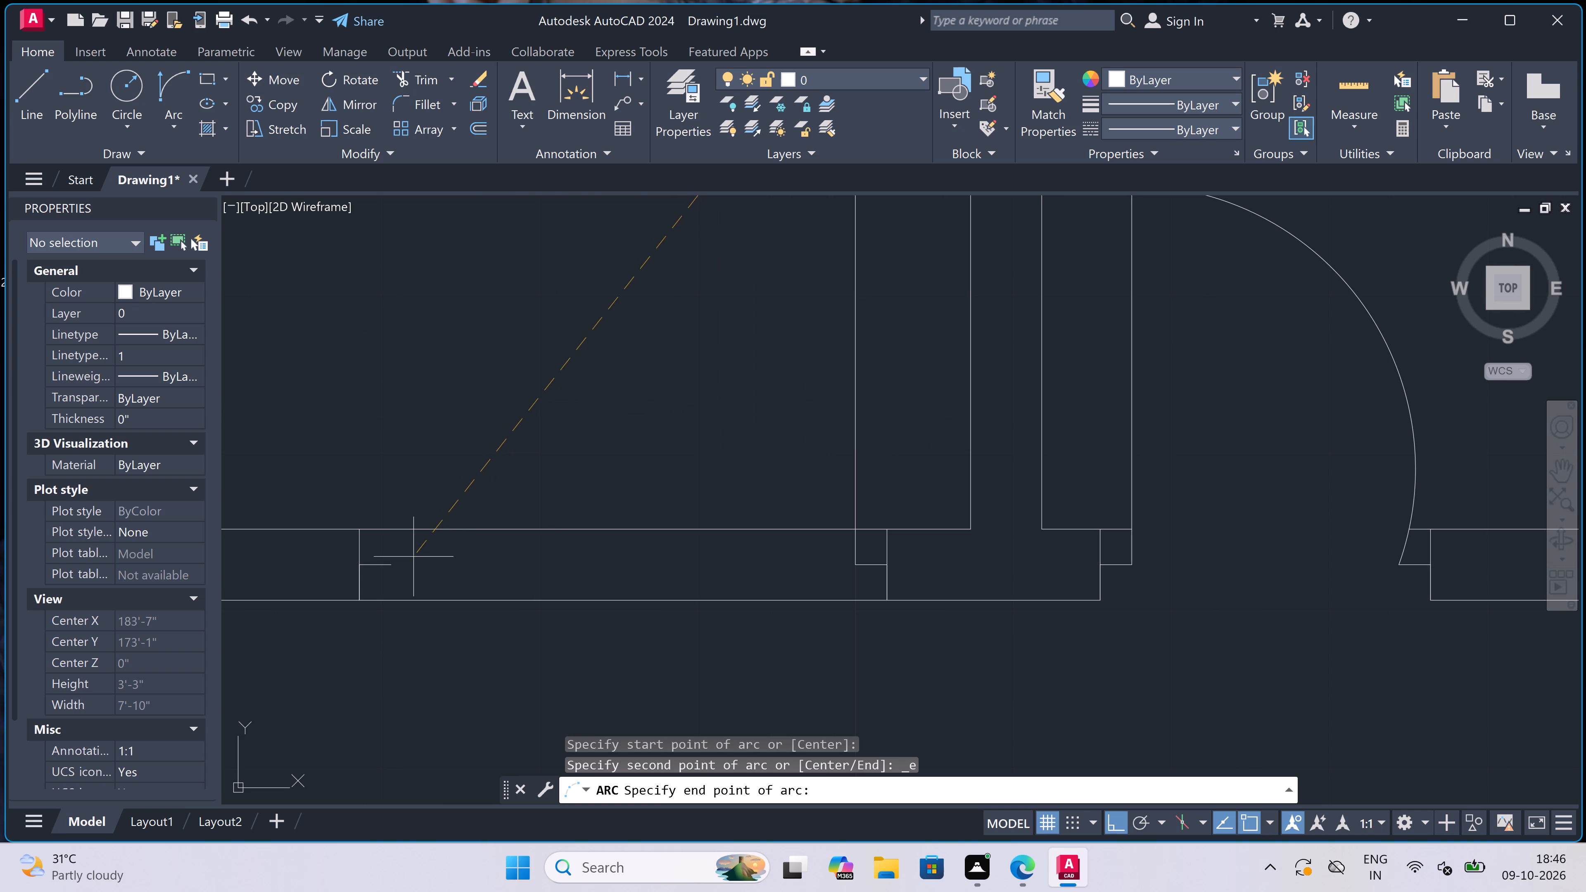
click(392, 568)
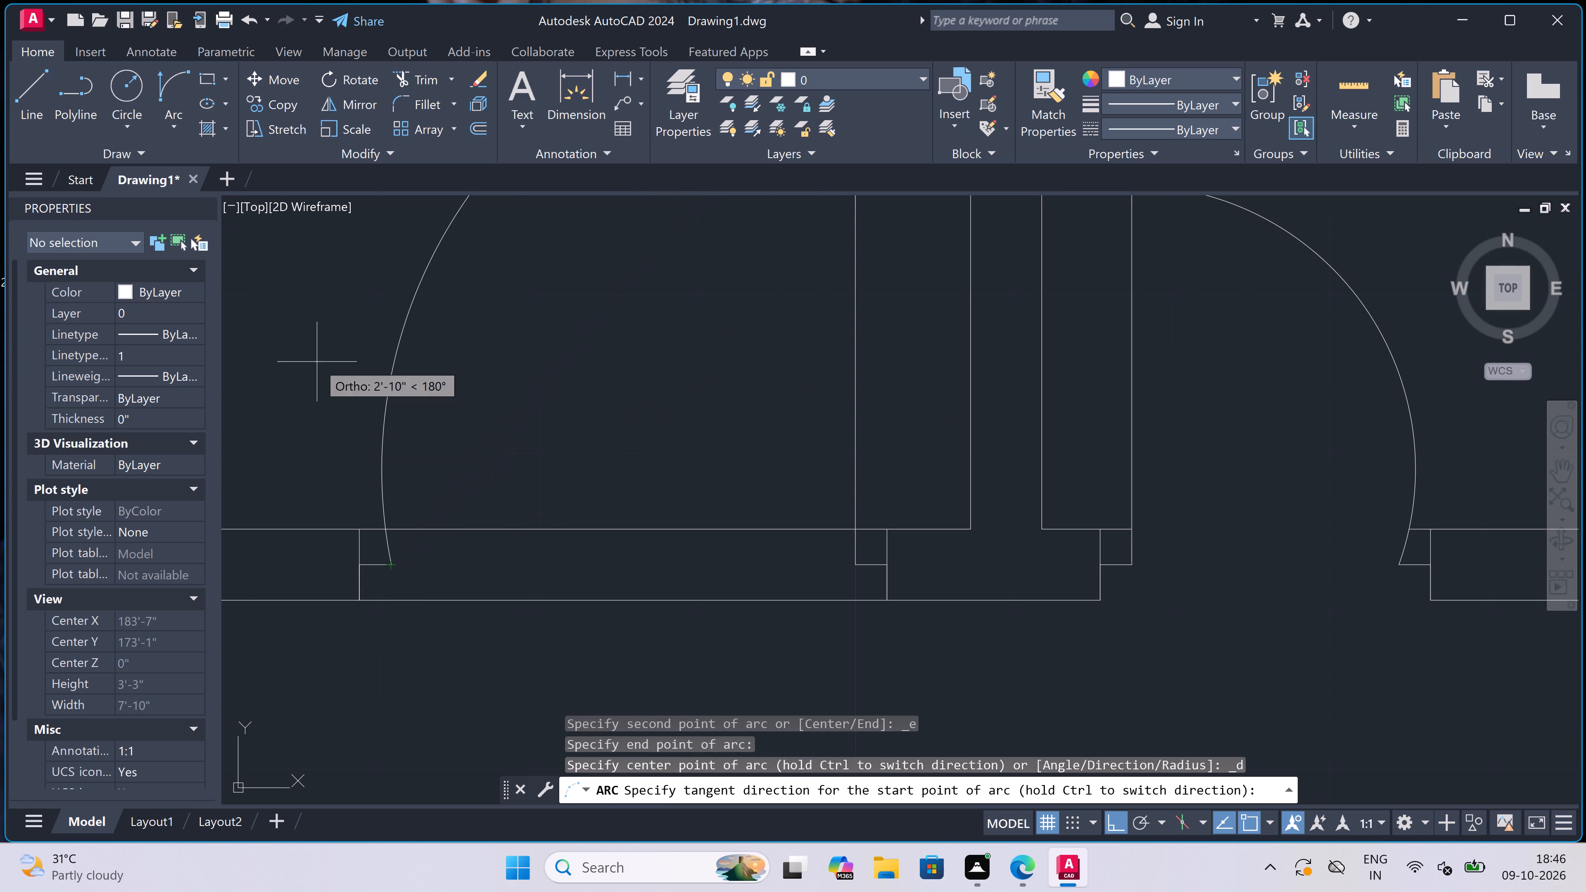
click(317, 362)
Trim both lines of the lower horizontal partition between the second door's jambs to open the doorway.
scroll(520, 430, down, 3)
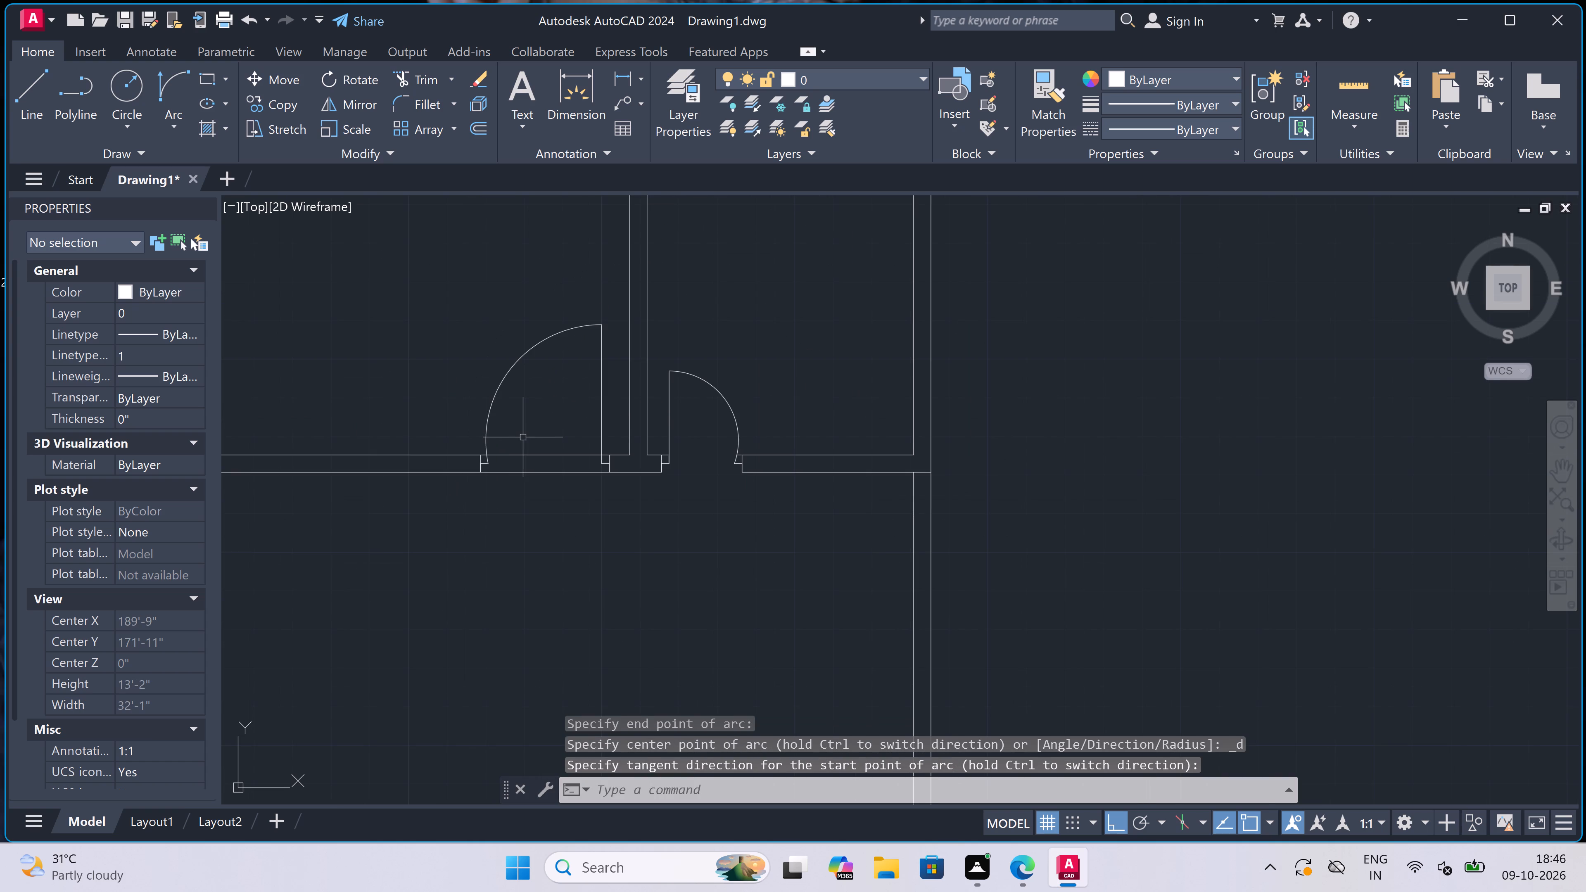
text(tr)
key(space)
click(529, 439)
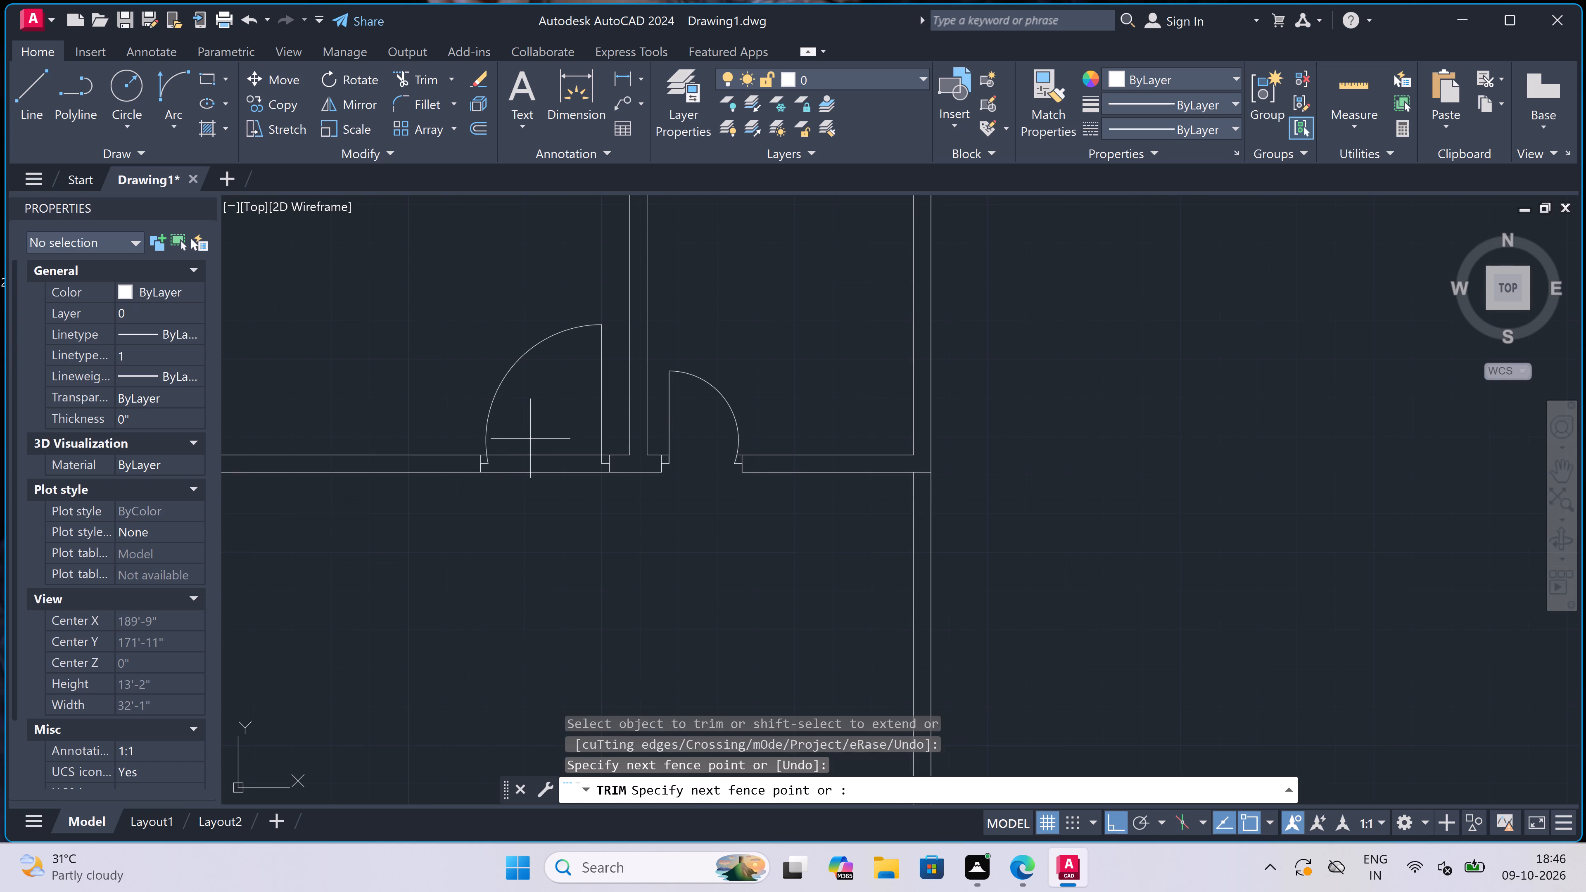
click(534, 524)
scroll(674, 517, down, 2)
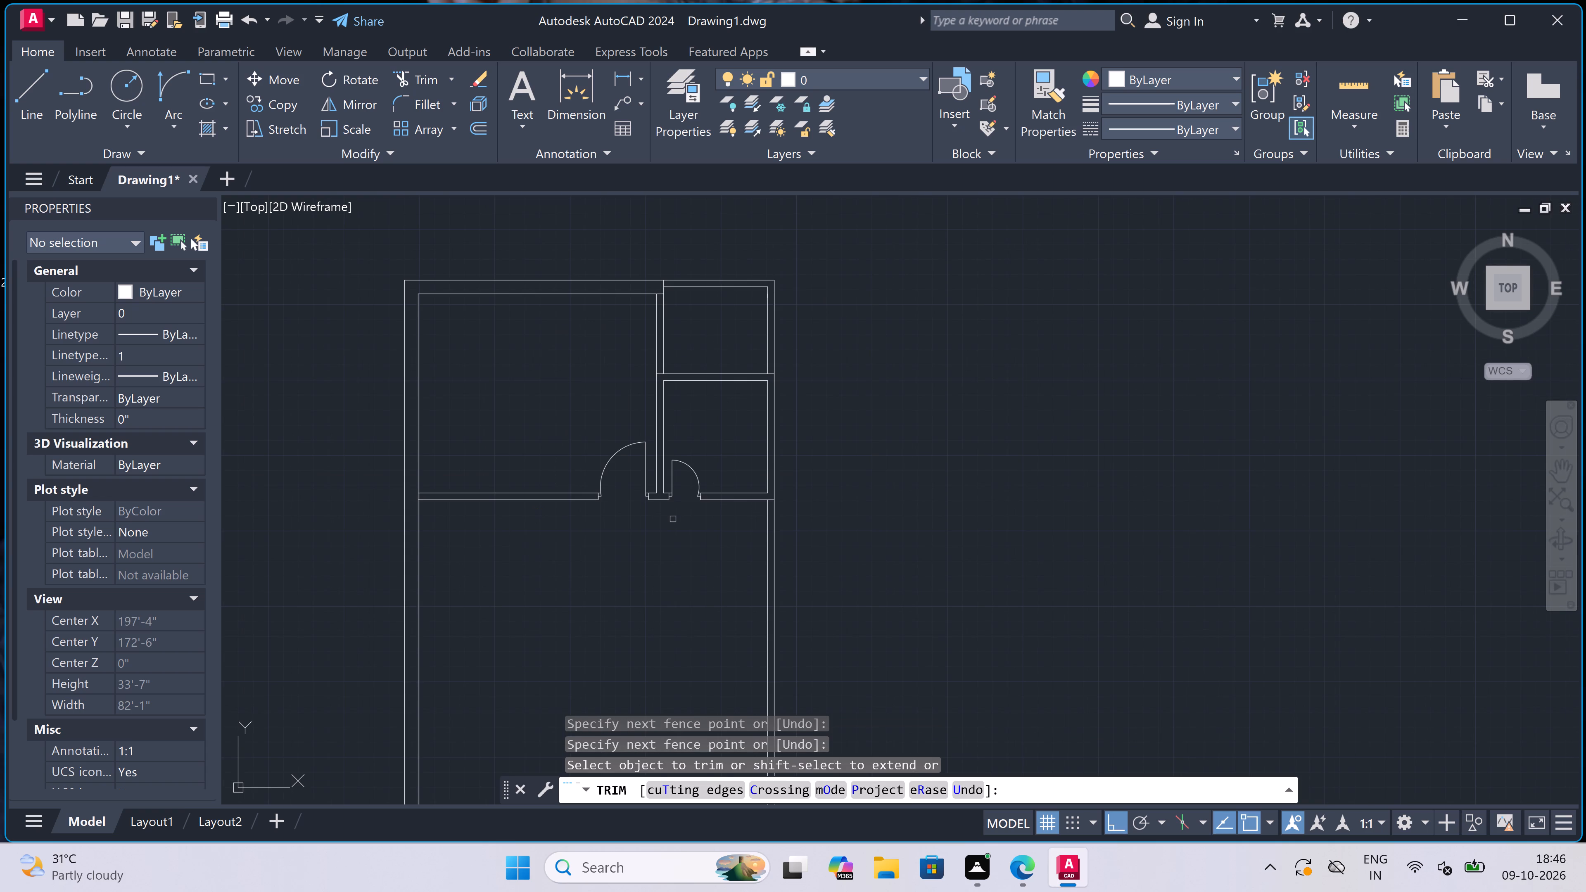
key(Escape)
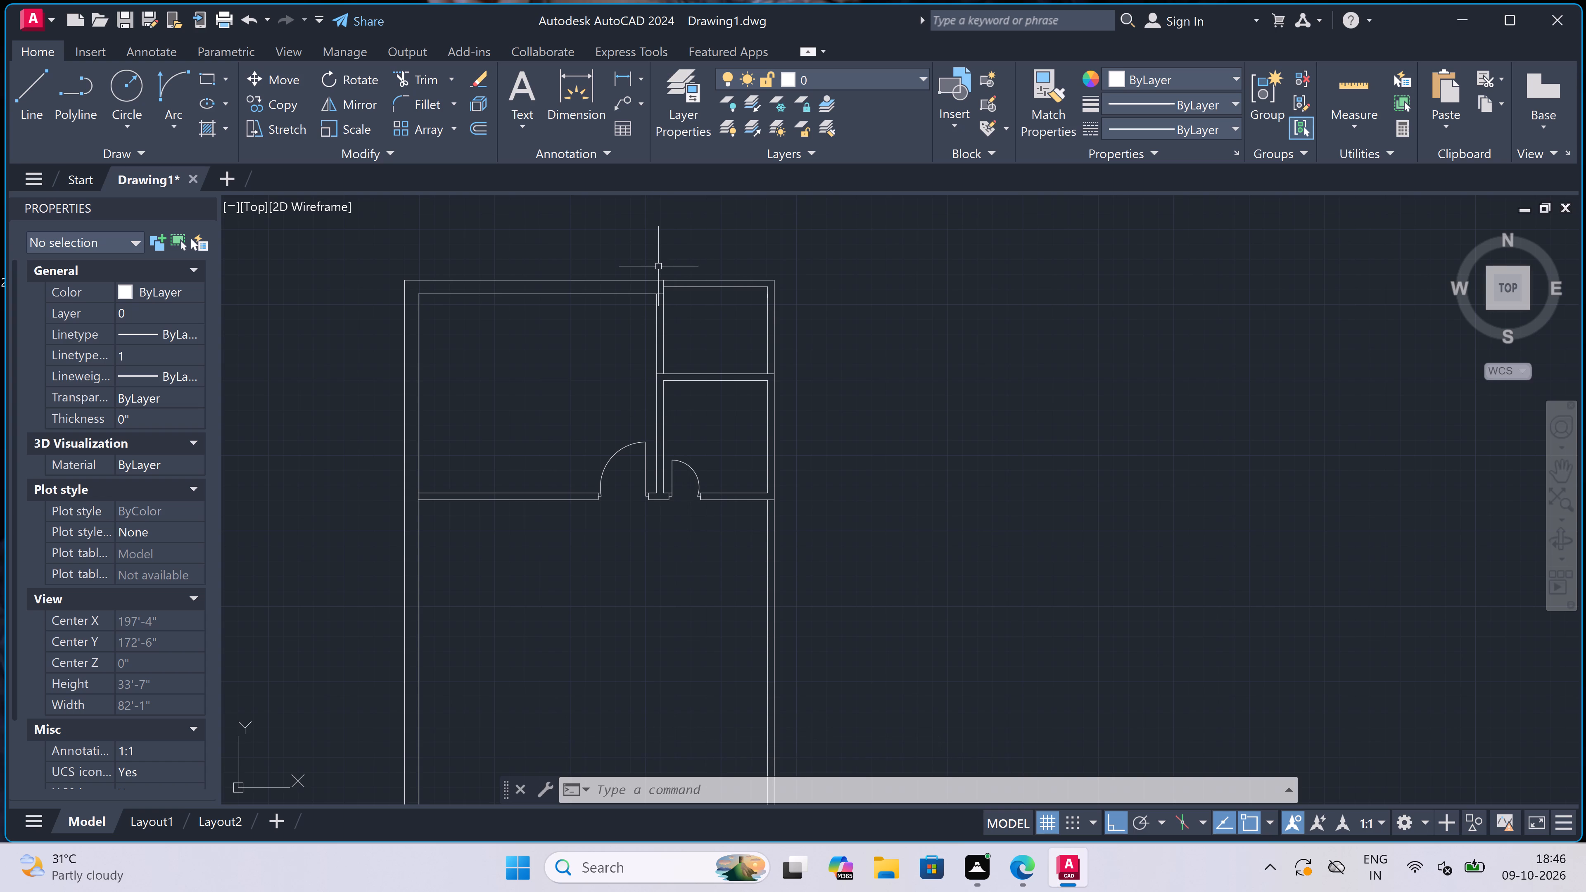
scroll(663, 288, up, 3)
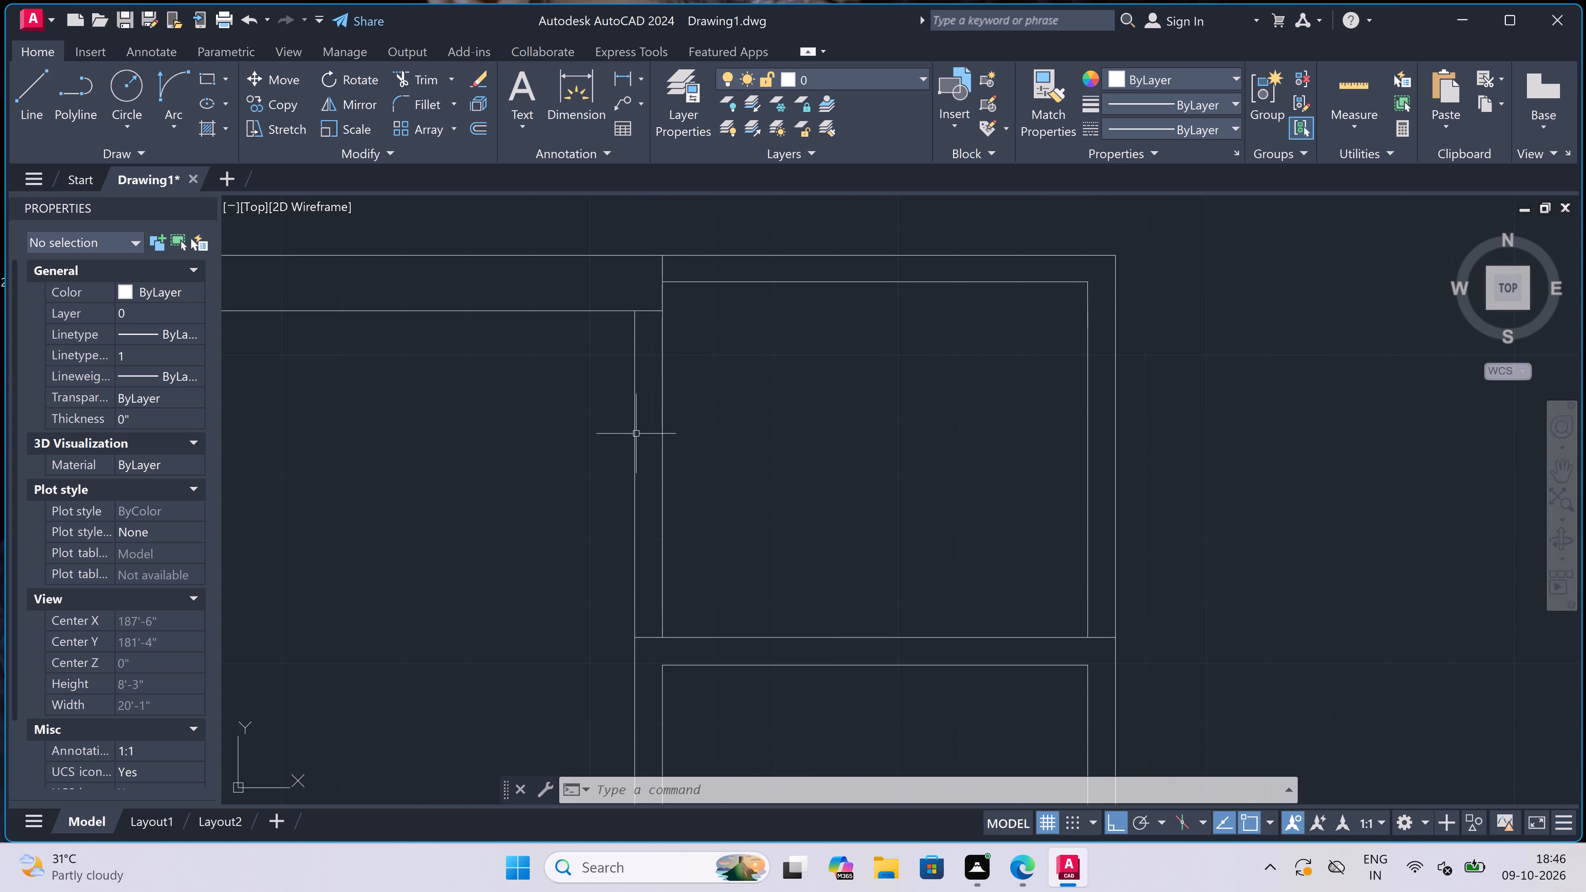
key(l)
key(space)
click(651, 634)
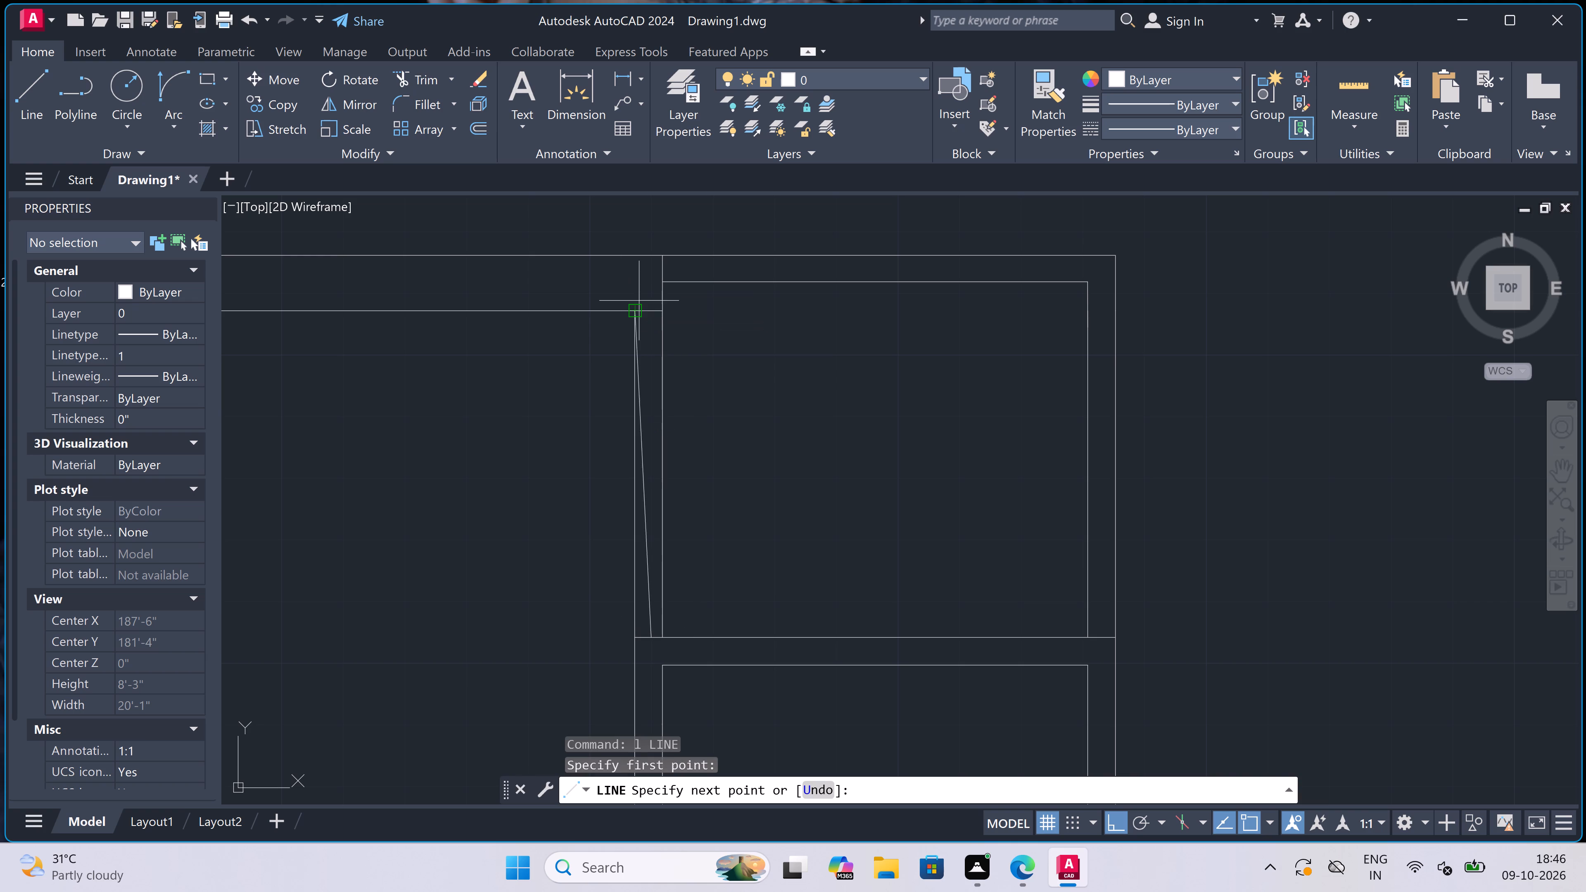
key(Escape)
Draw a centre line down the upper vertical partition, from the top wall's inner line to the upper horizontal partition's top line.
scroll(646, 308, up, 1)
key(space)
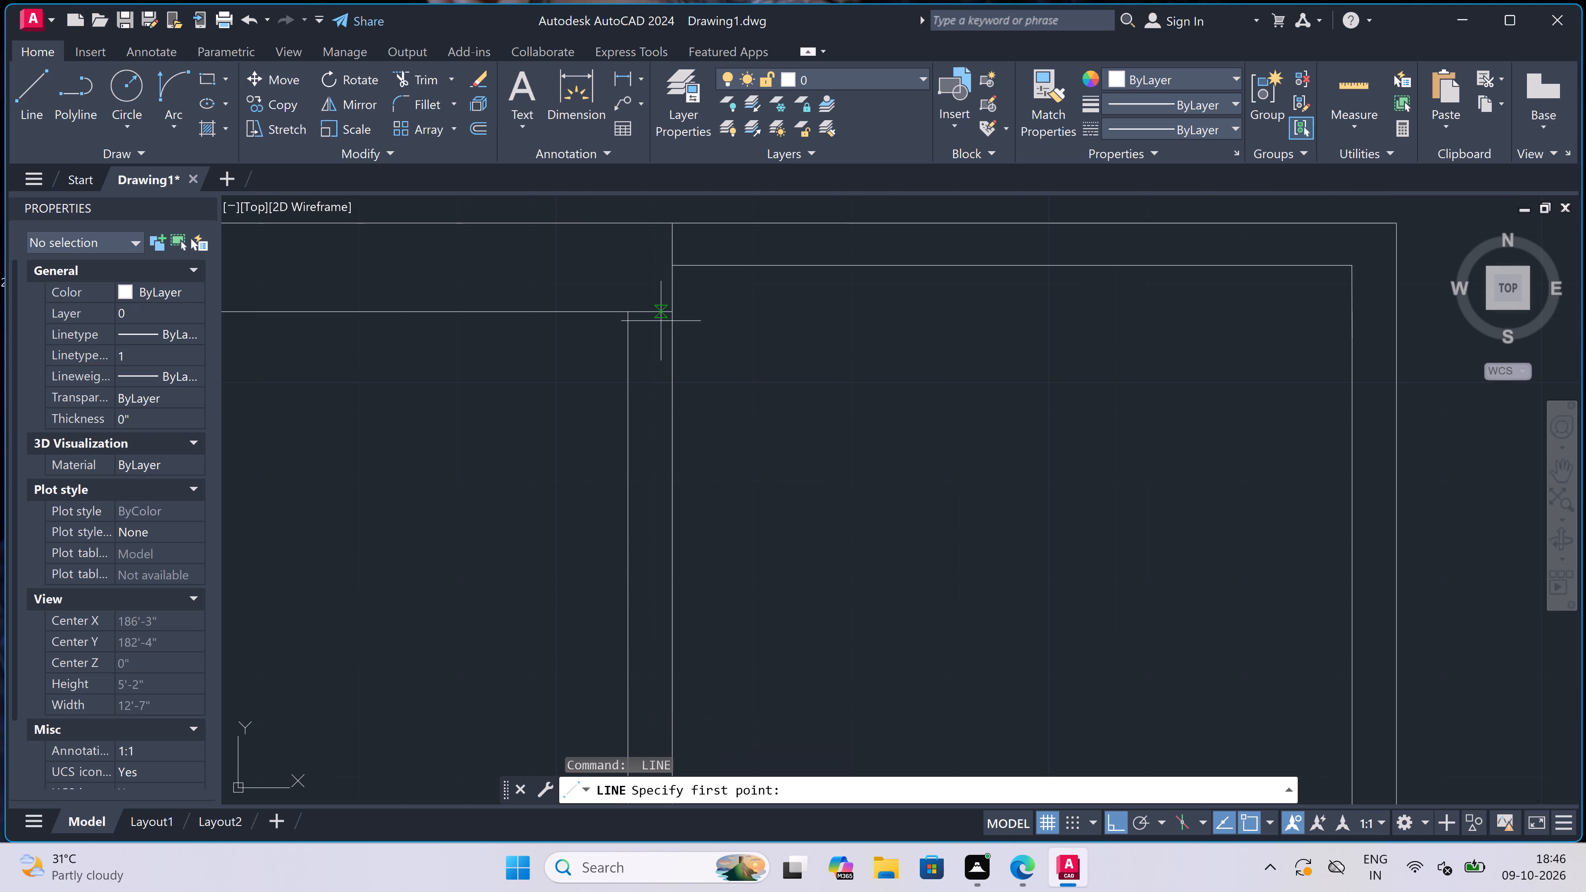
scroll(646, 307, up, 3)
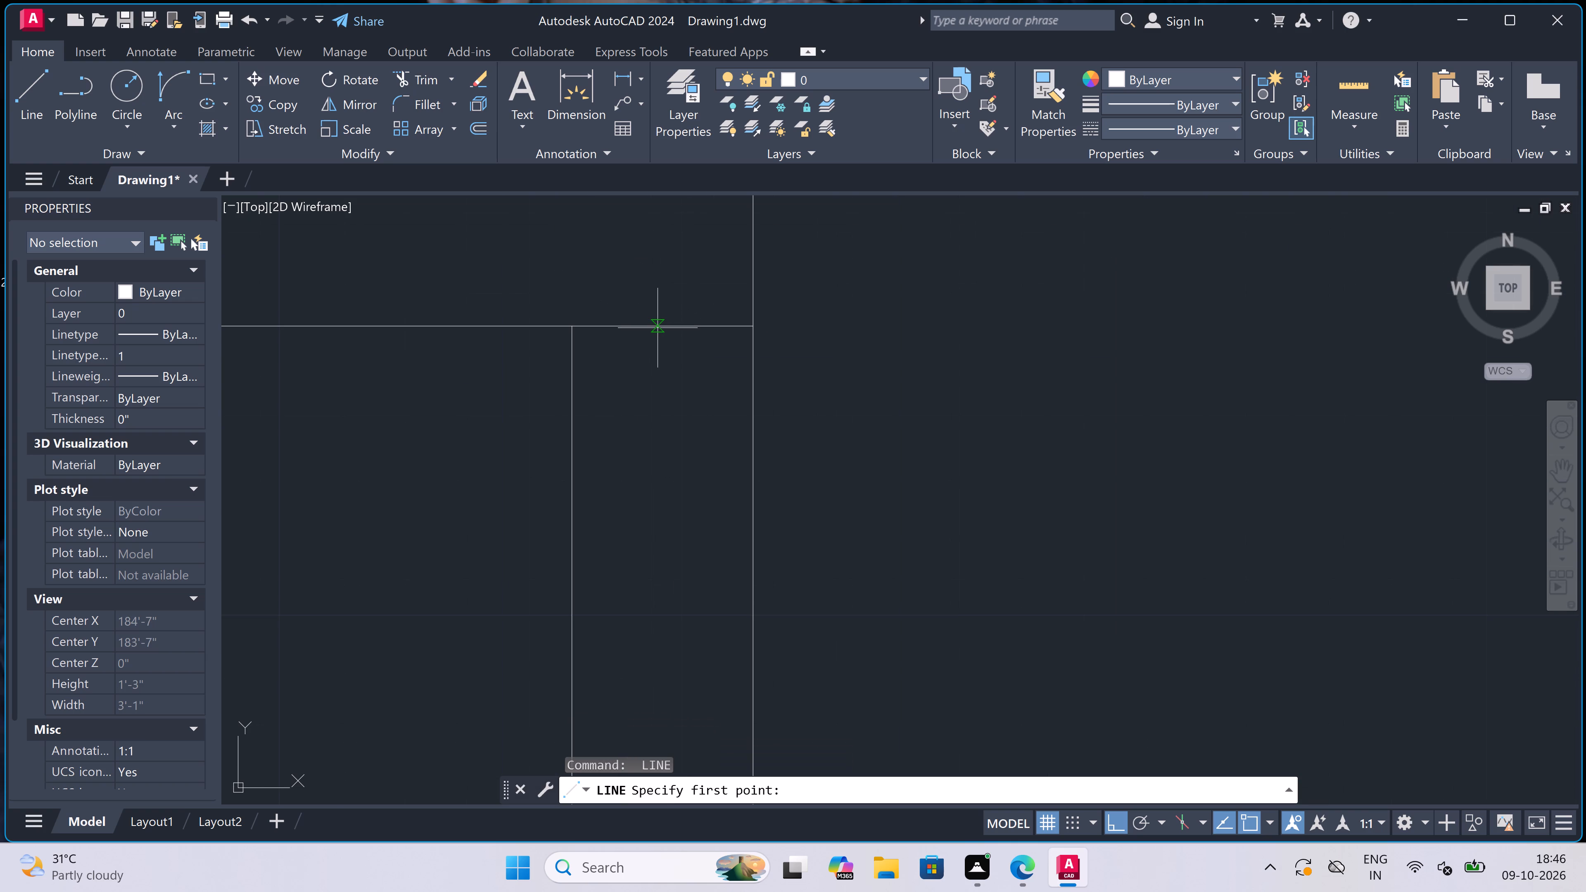
click(660, 327)
scroll(660, 328, down, 5)
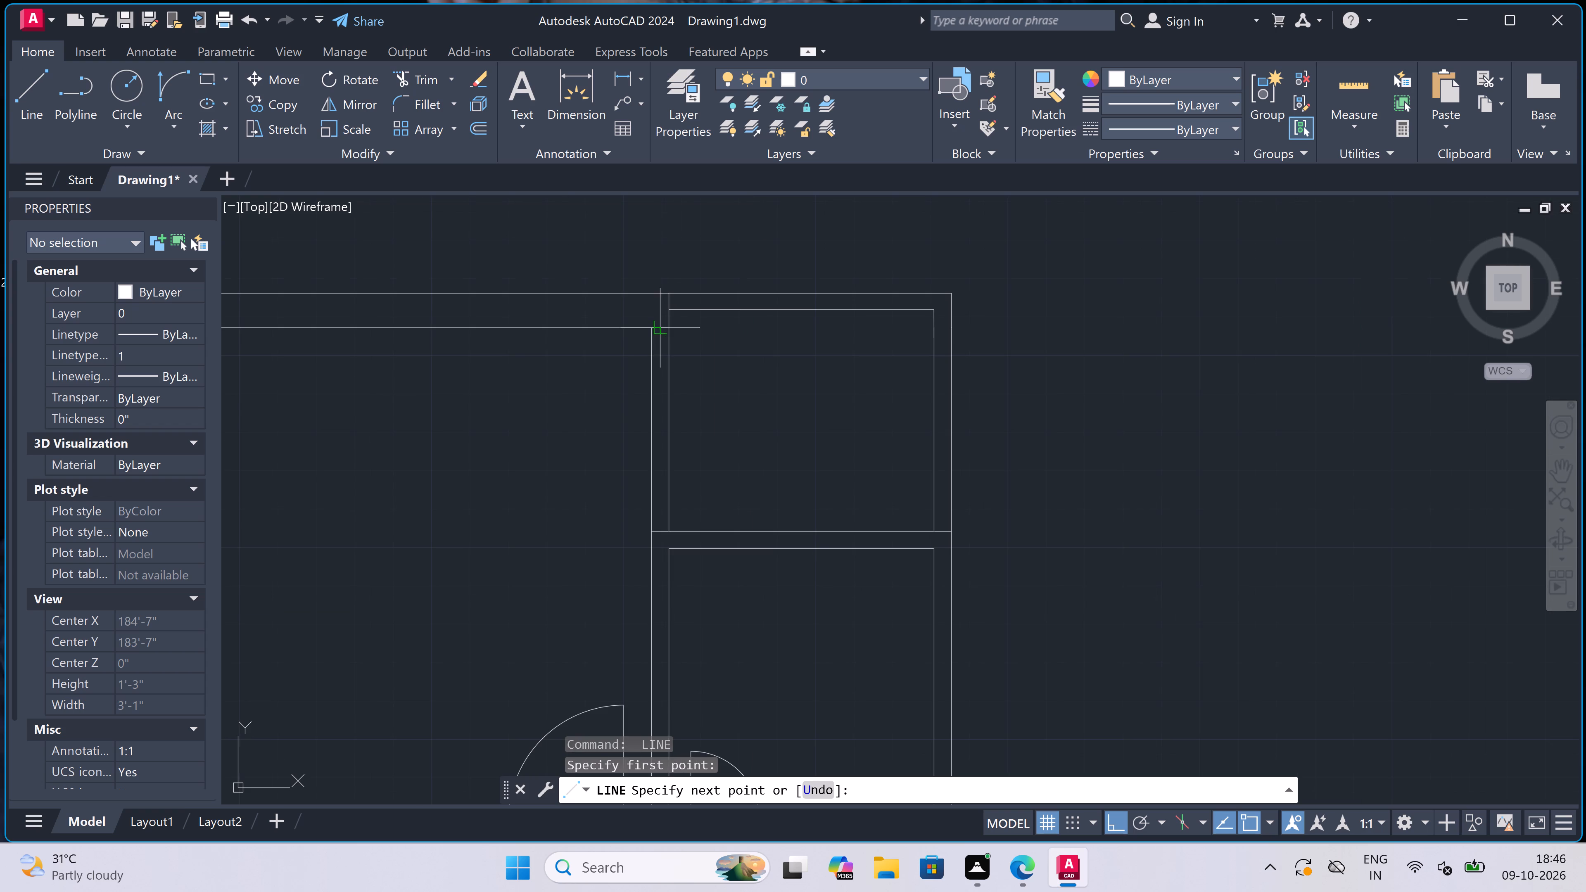
scroll(654, 499, up, 4)
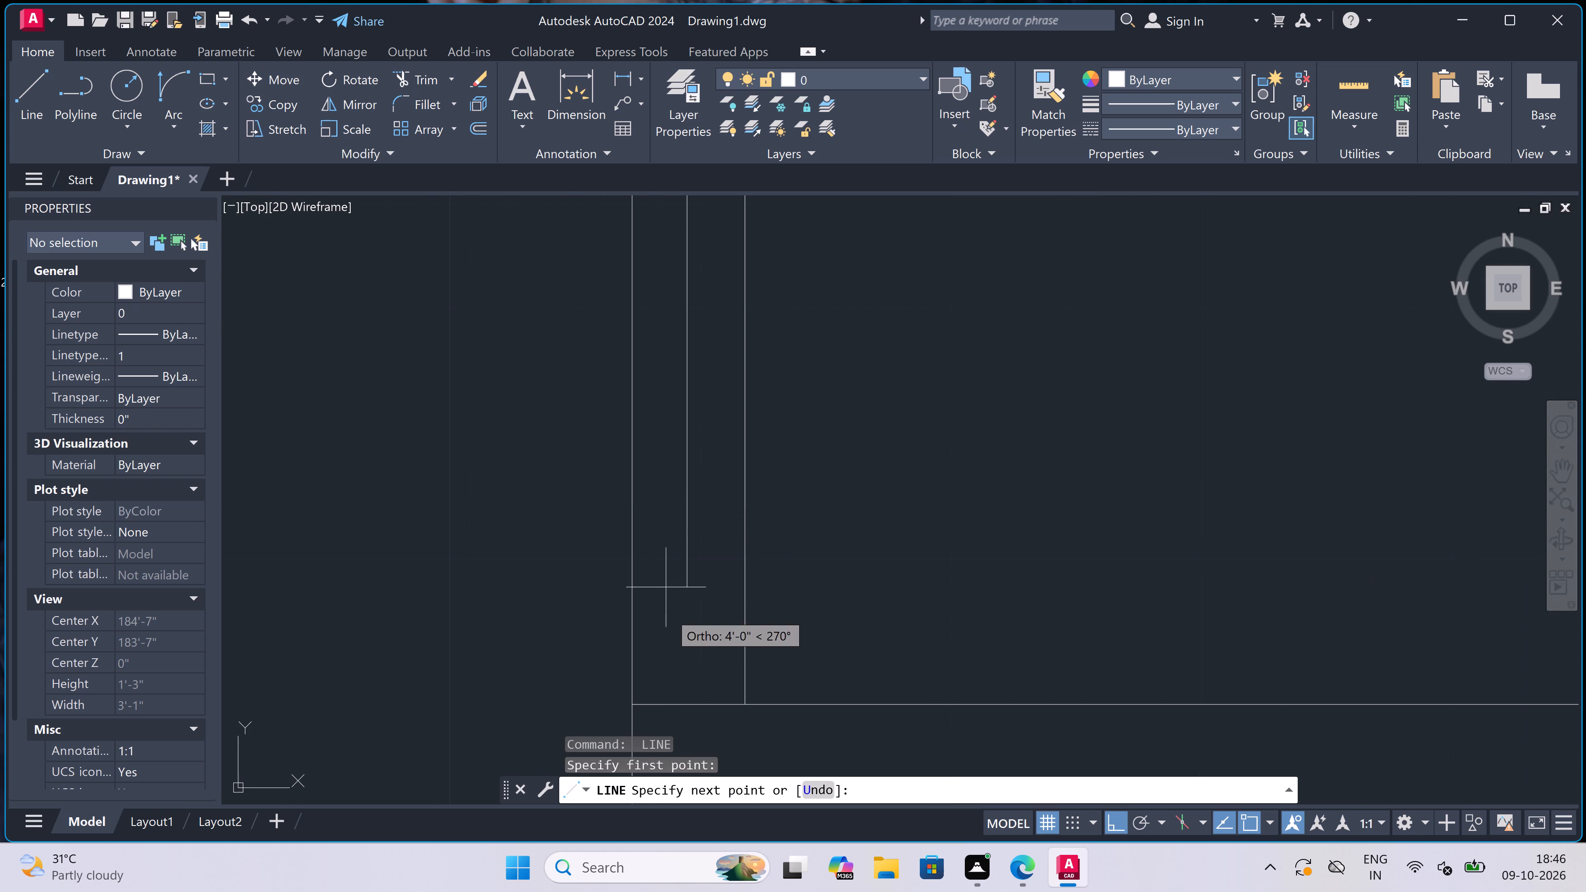
click(688, 707)
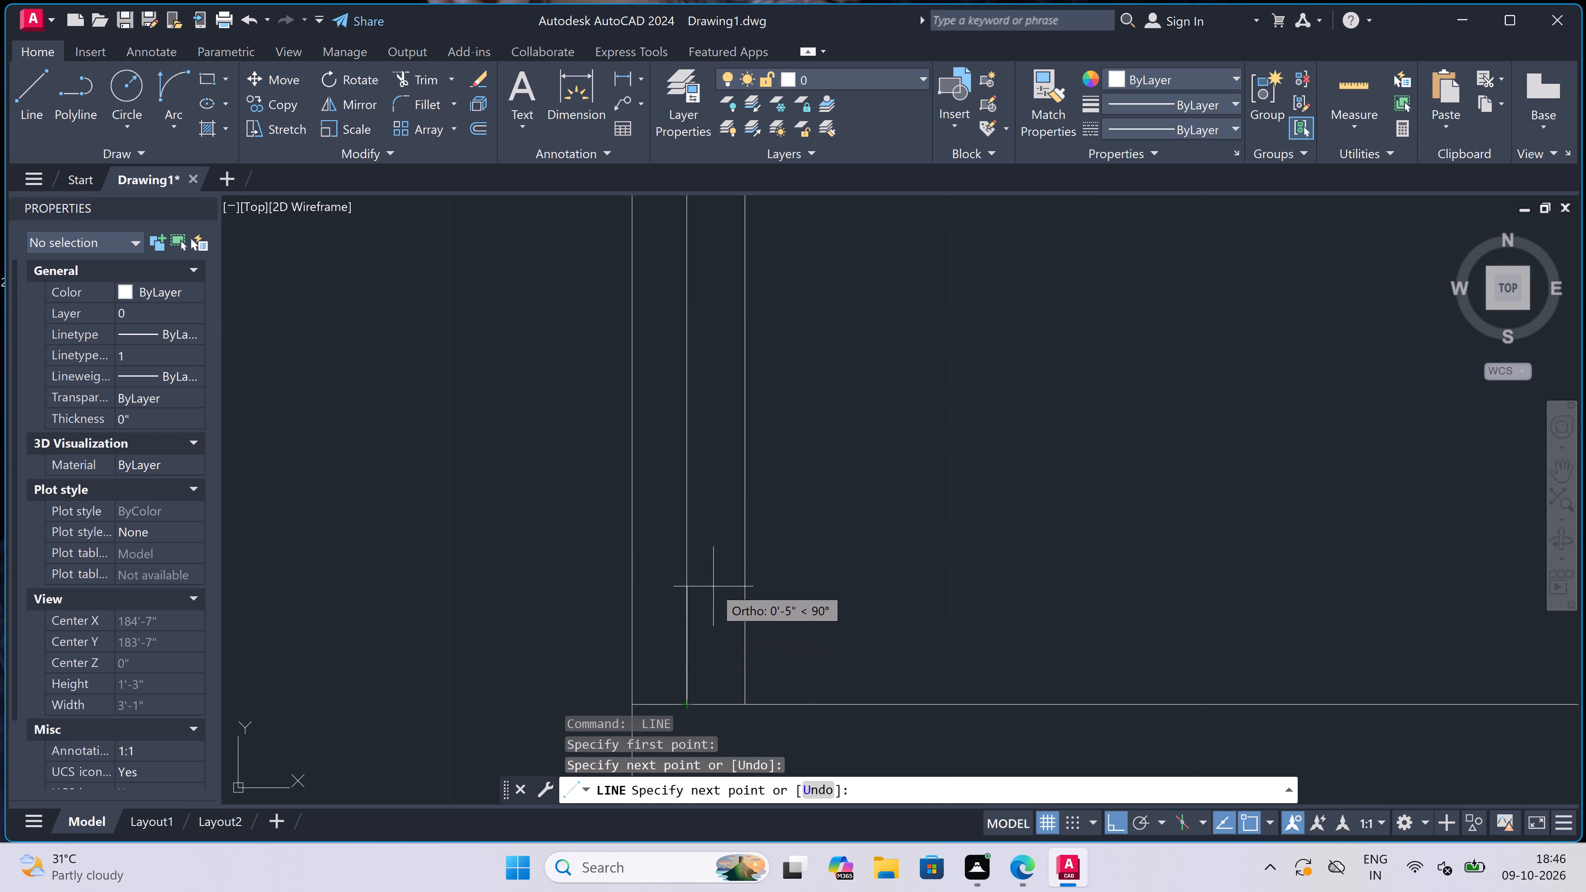
key(Escape)
Draw an opening in the upper horizontal partition from its left corner: a left end line, a centre line about 3'-3" long, and a right end line.
scroll(714, 512, down, 3)
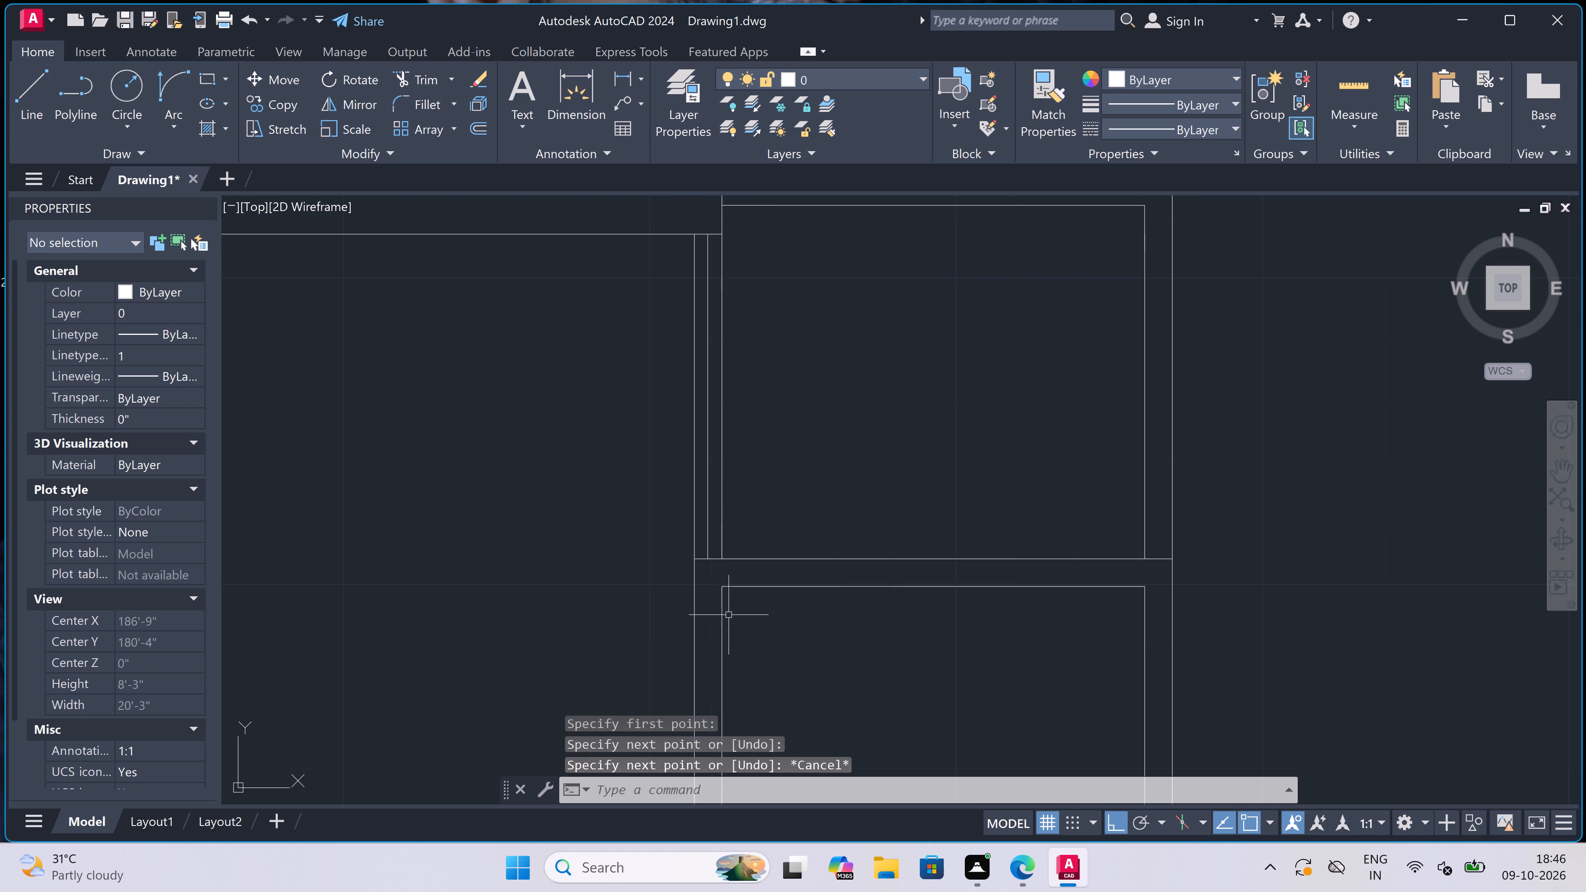
scroll(729, 615, up, 2)
key(space)
click(710, 550)
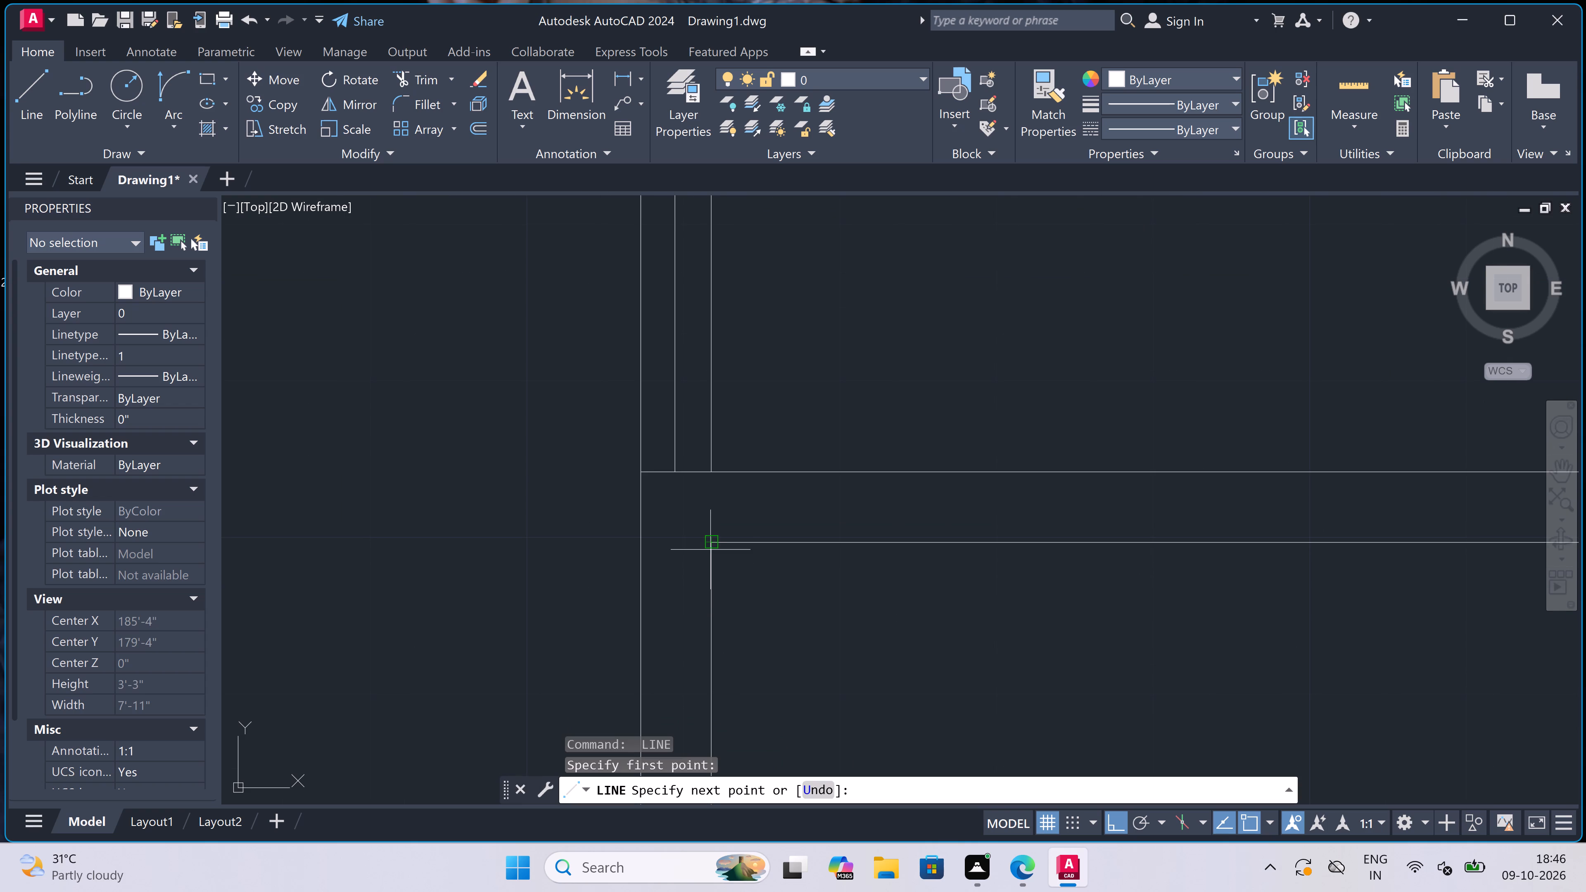
click(707, 471)
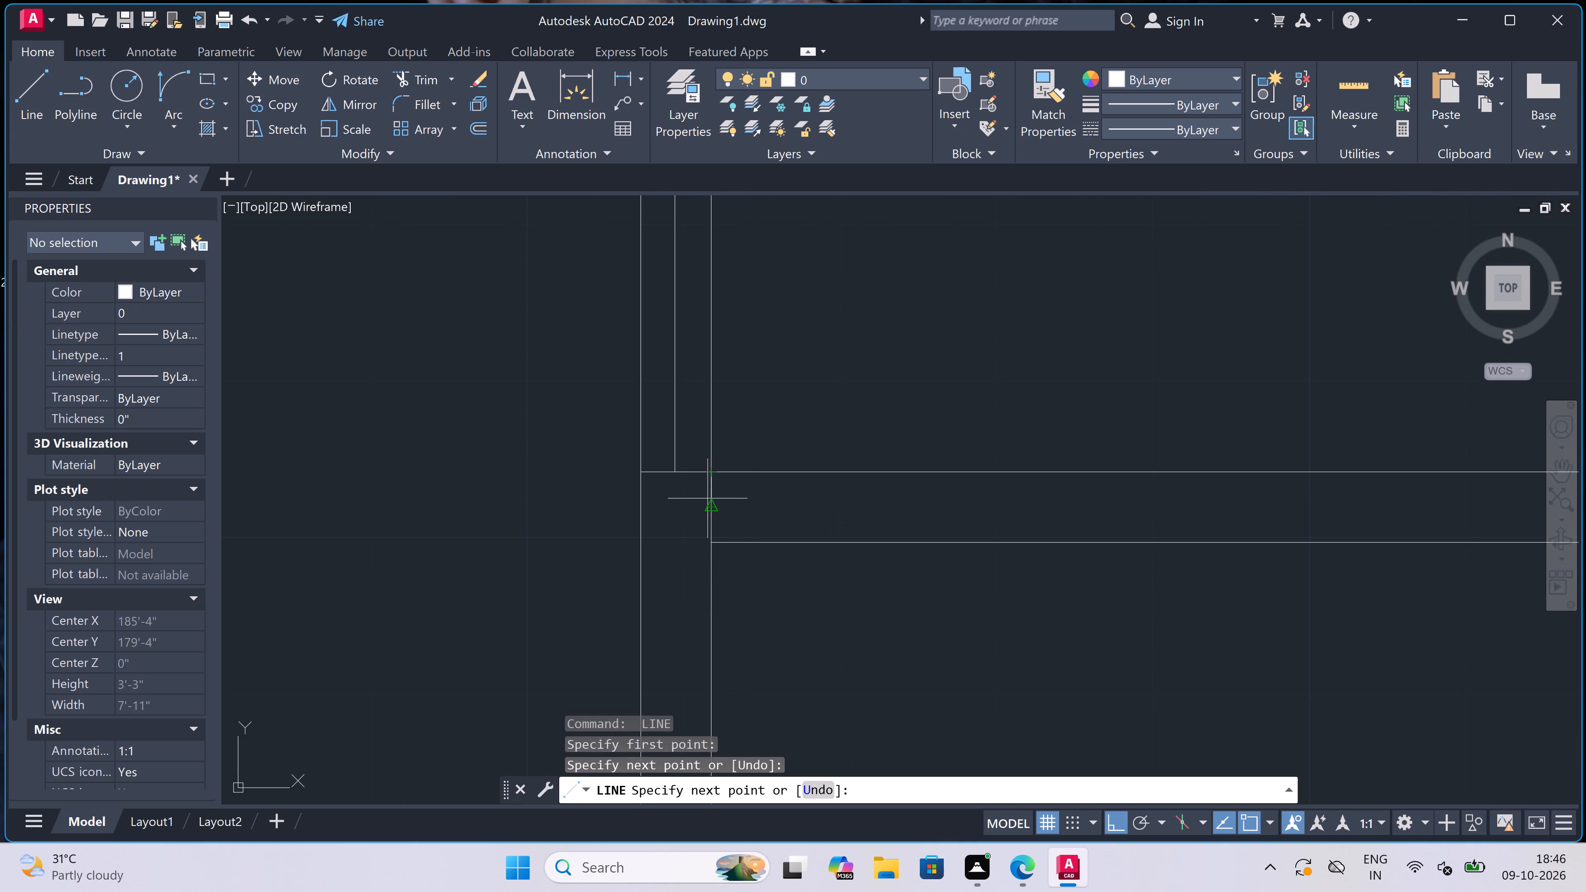
click(711, 511)
scroll(712, 511, down, 2)
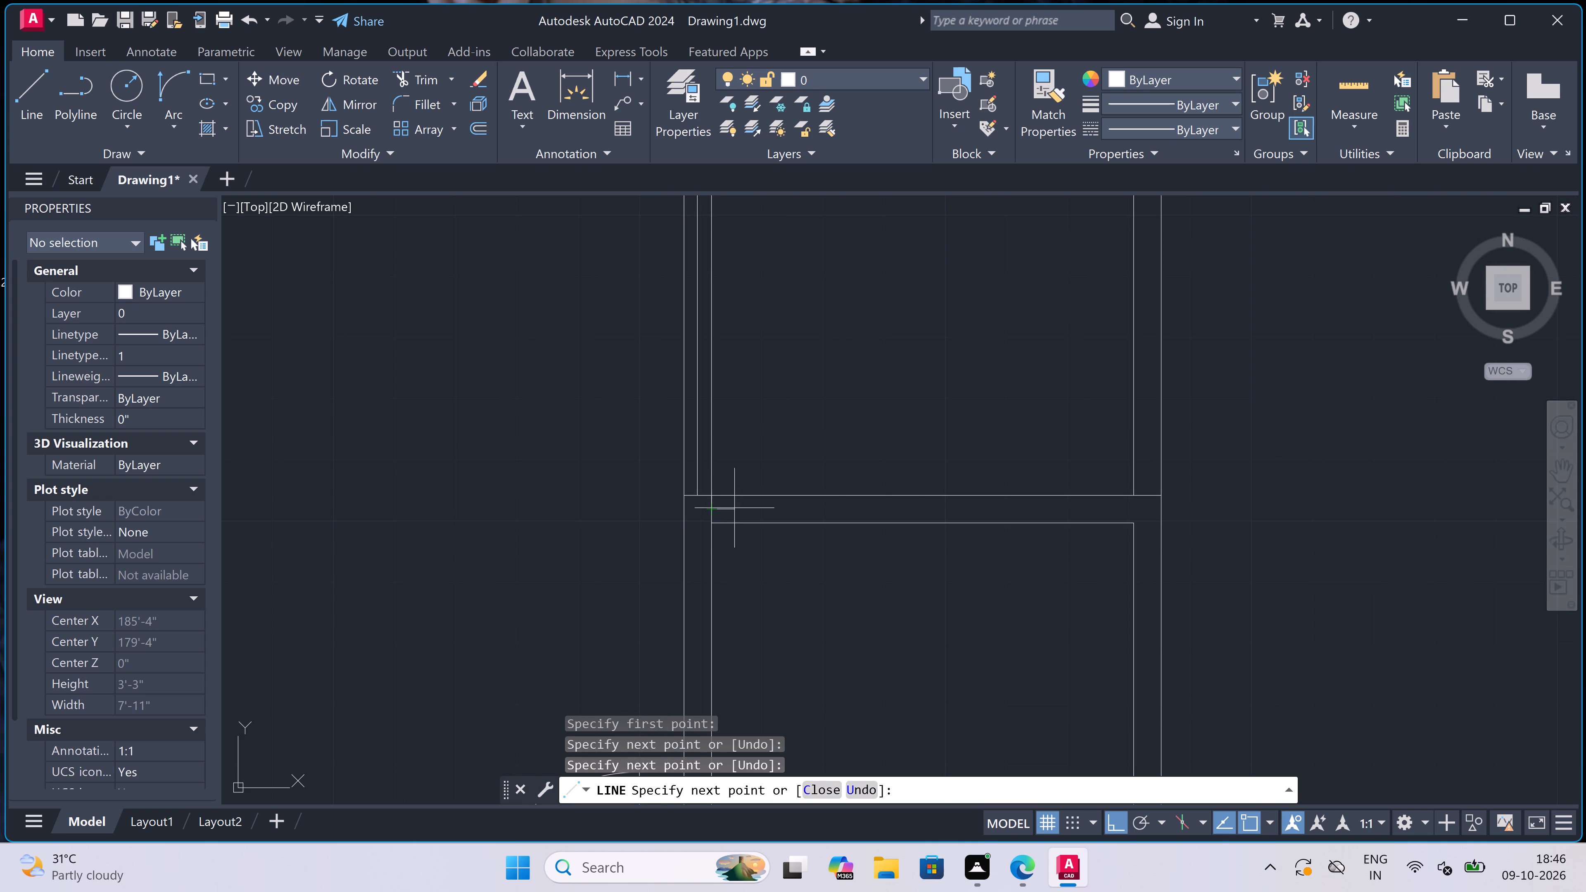
scroll(940, 506, up, 2)
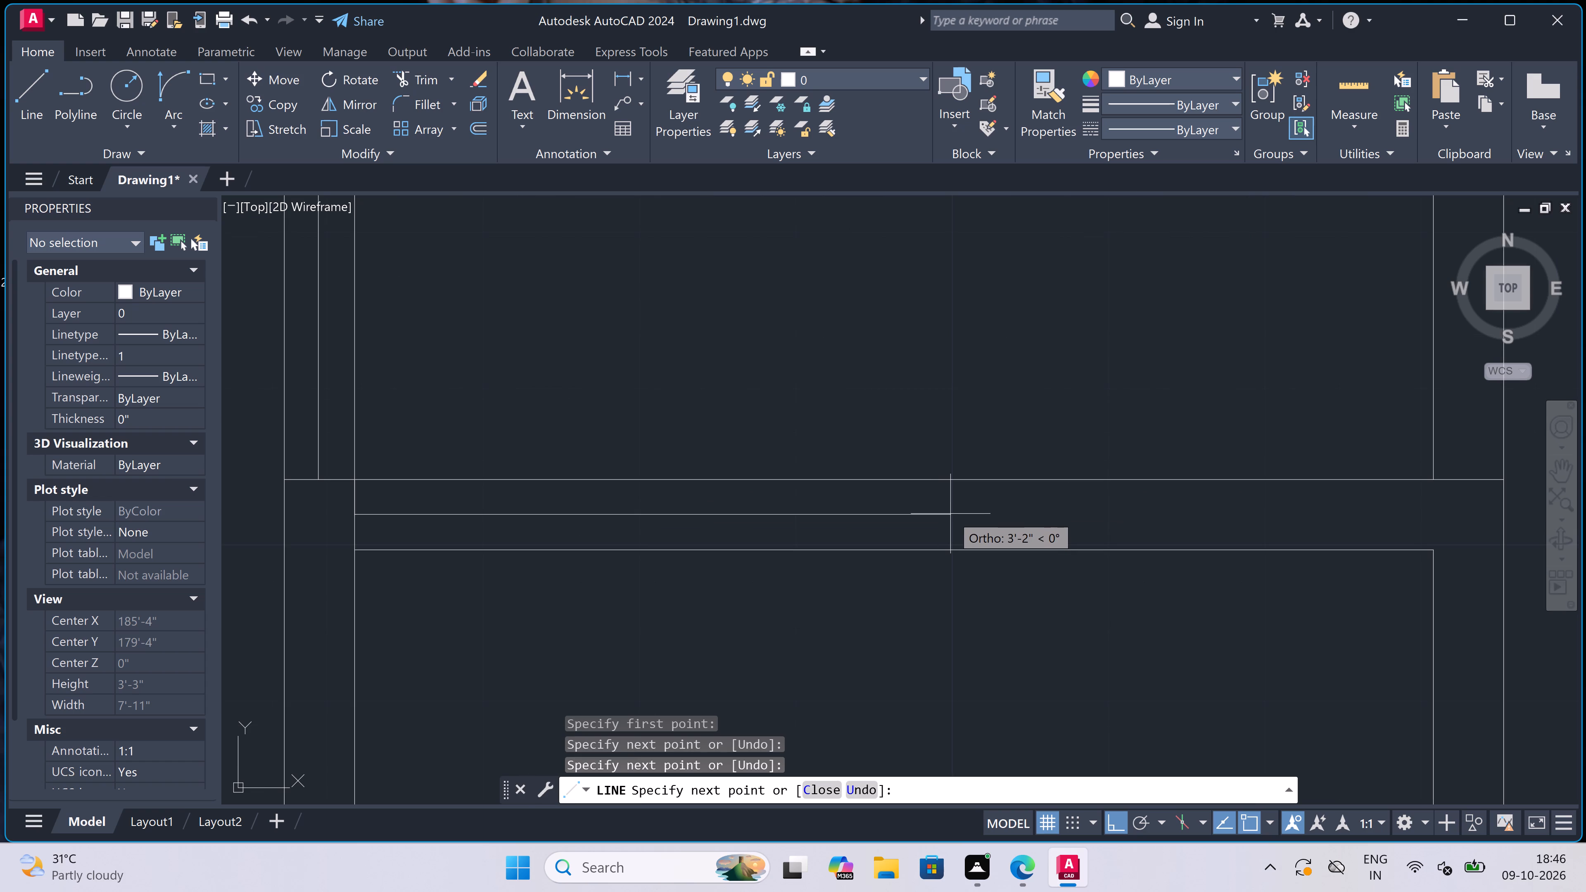
click(962, 514)
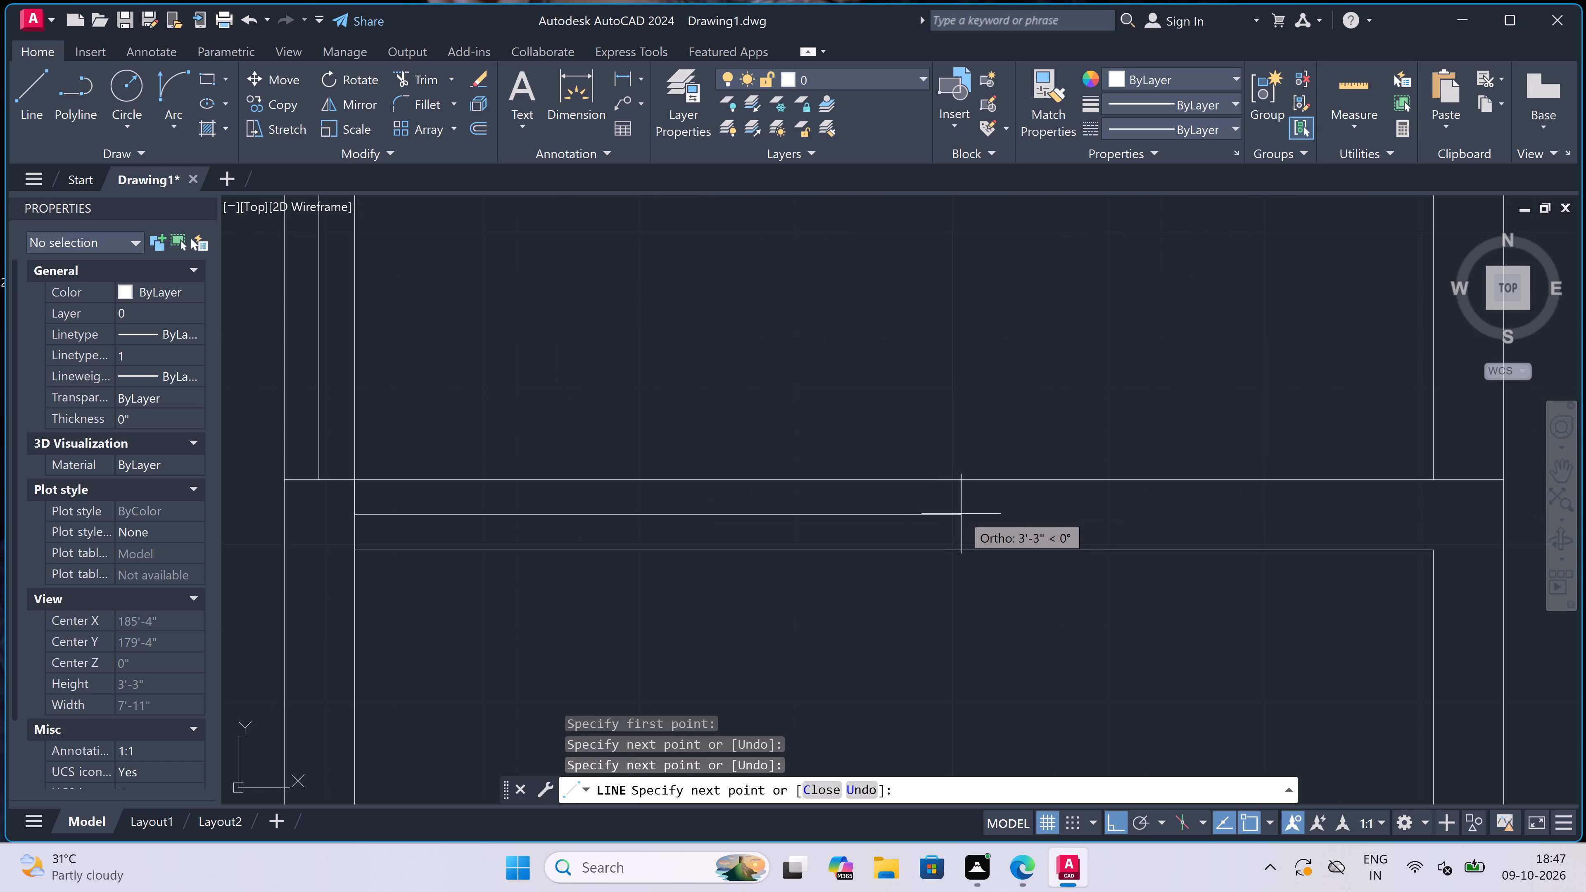
click(963, 484)
click(964, 551)
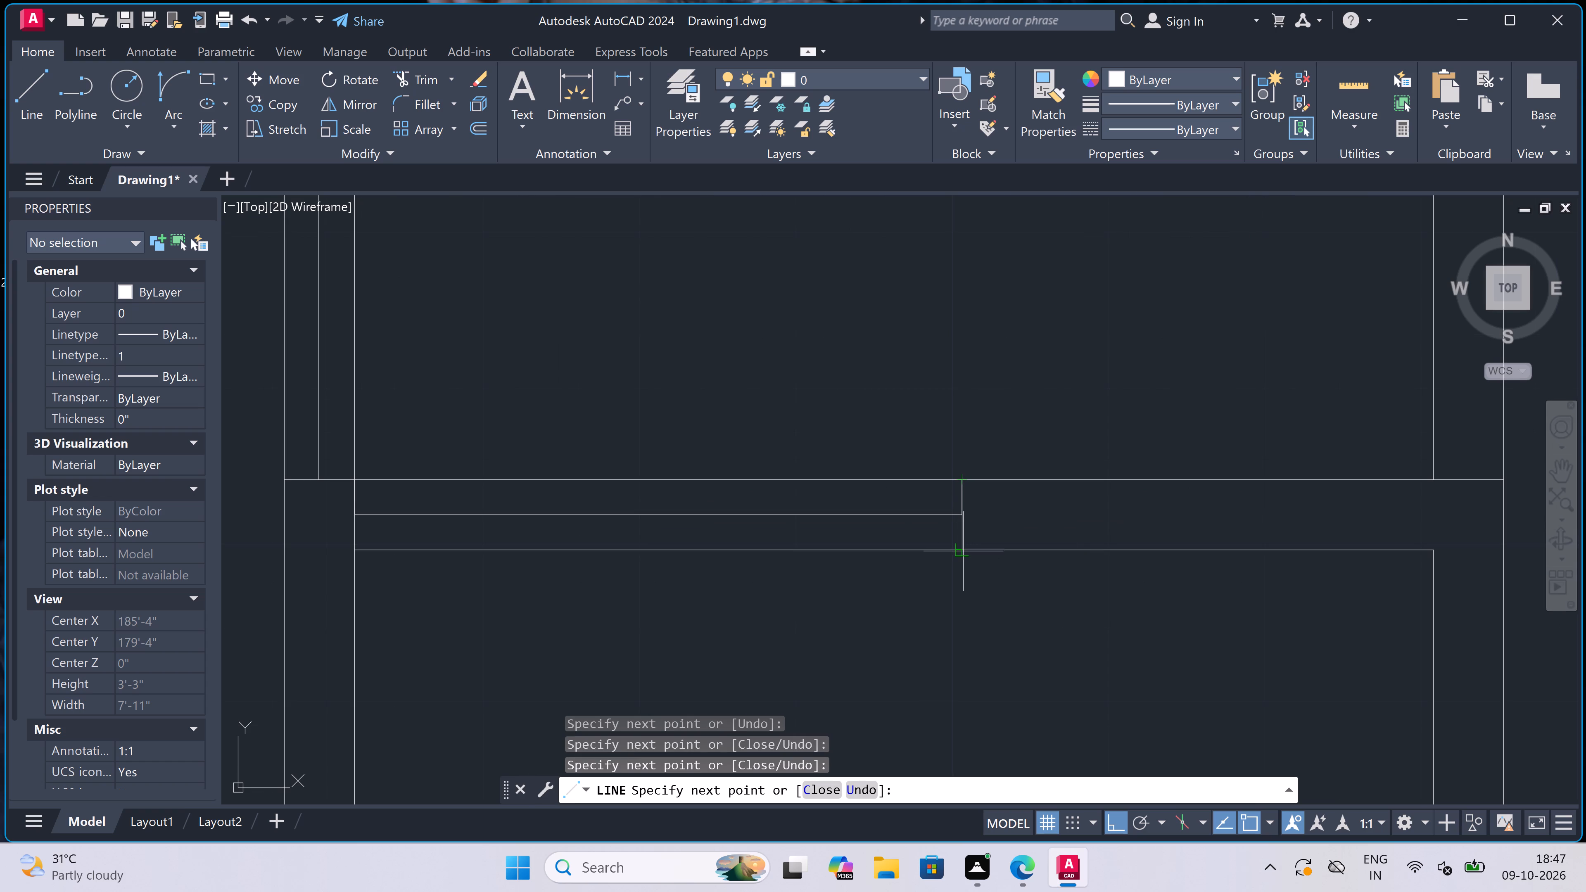
key(Escape)
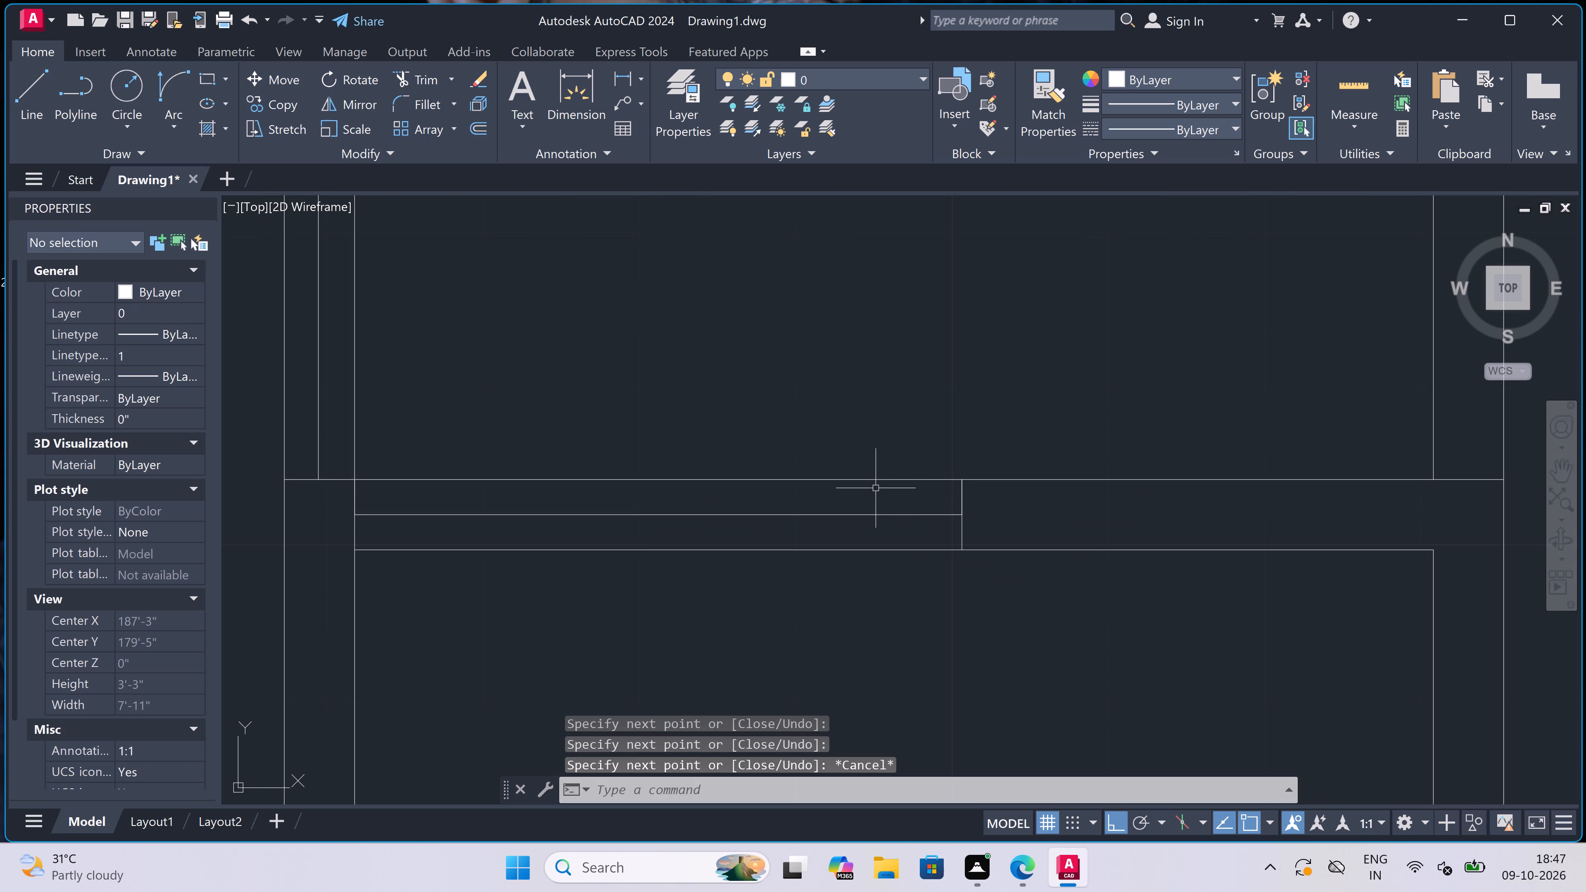
Draw a window in the top outer wall of the large left room: a left end line, a 5' centre line from its midpoint, and a right end line.
scroll(876, 488, down, 1)
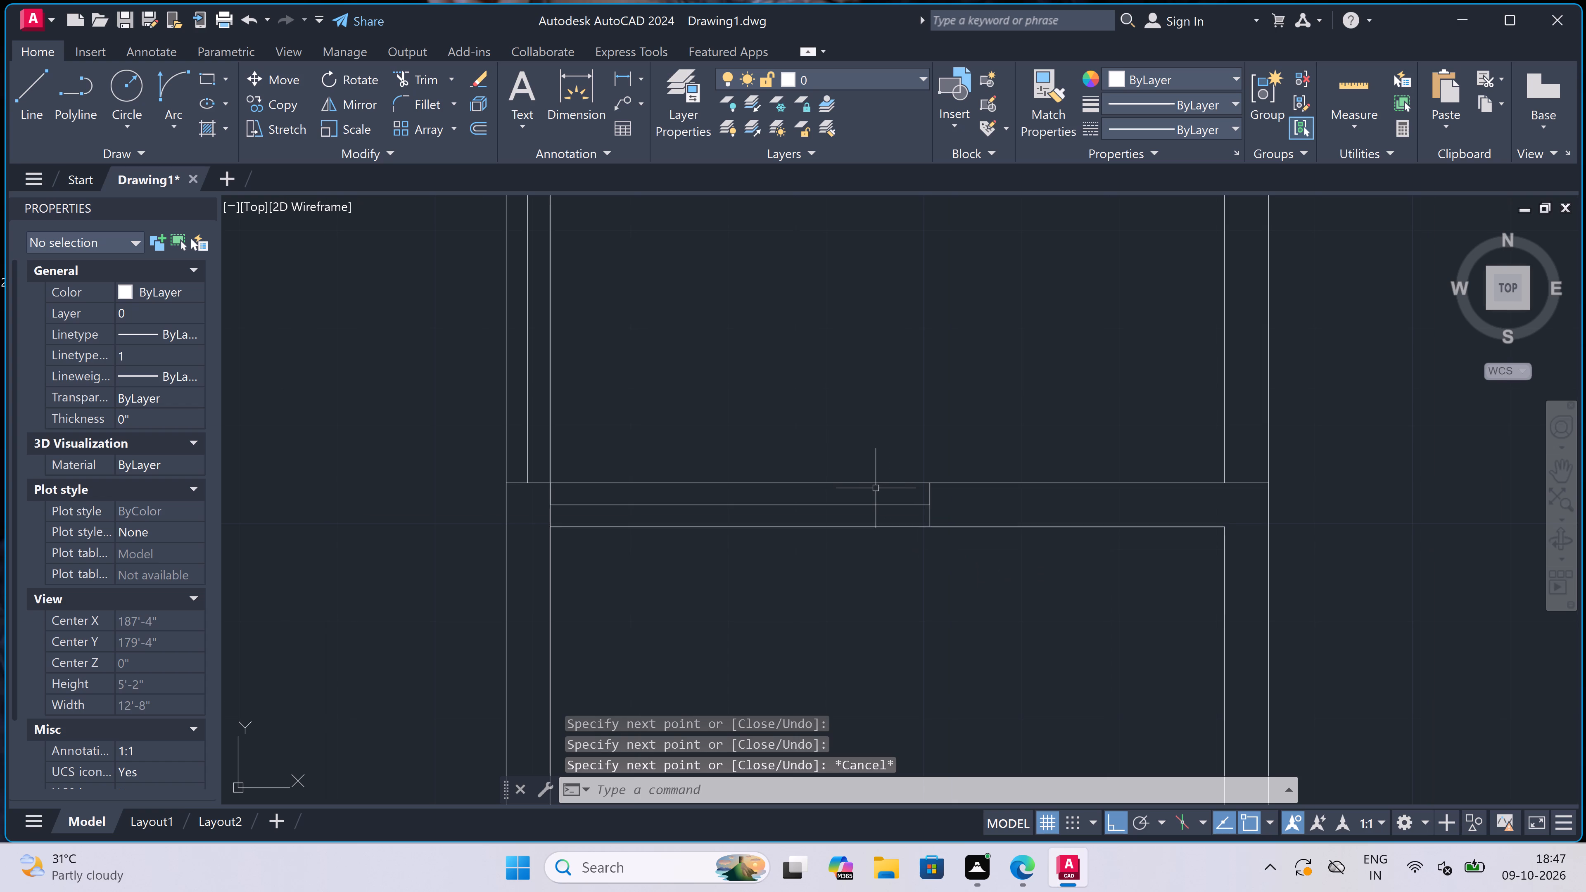
scroll(763, 487, up, 1)
scroll(763, 487, down, 1)
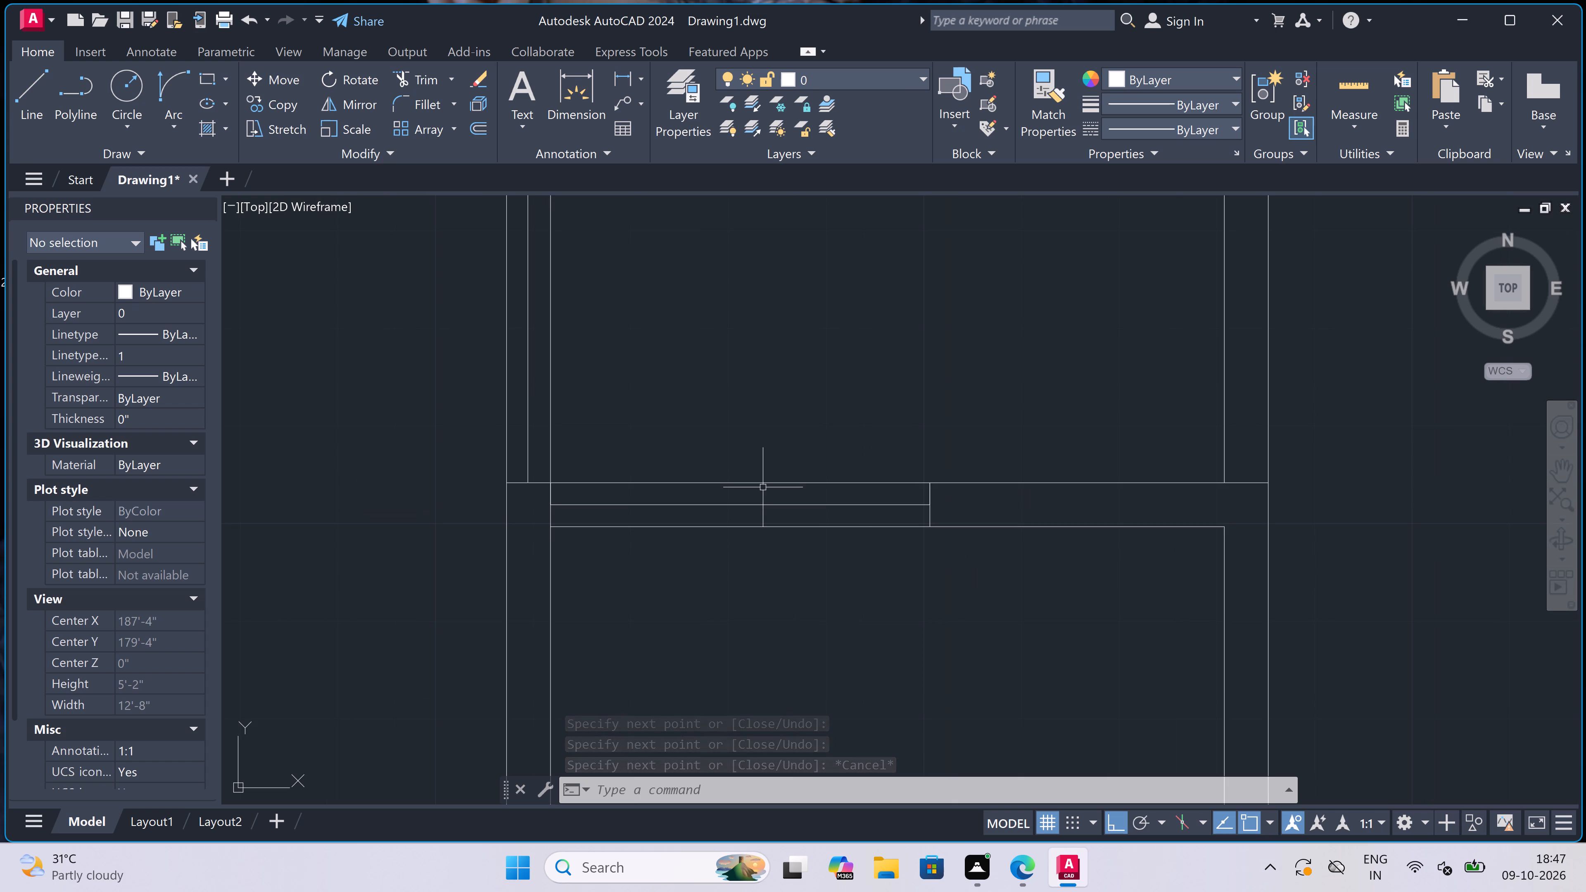
scroll(763, 487, down, 2)
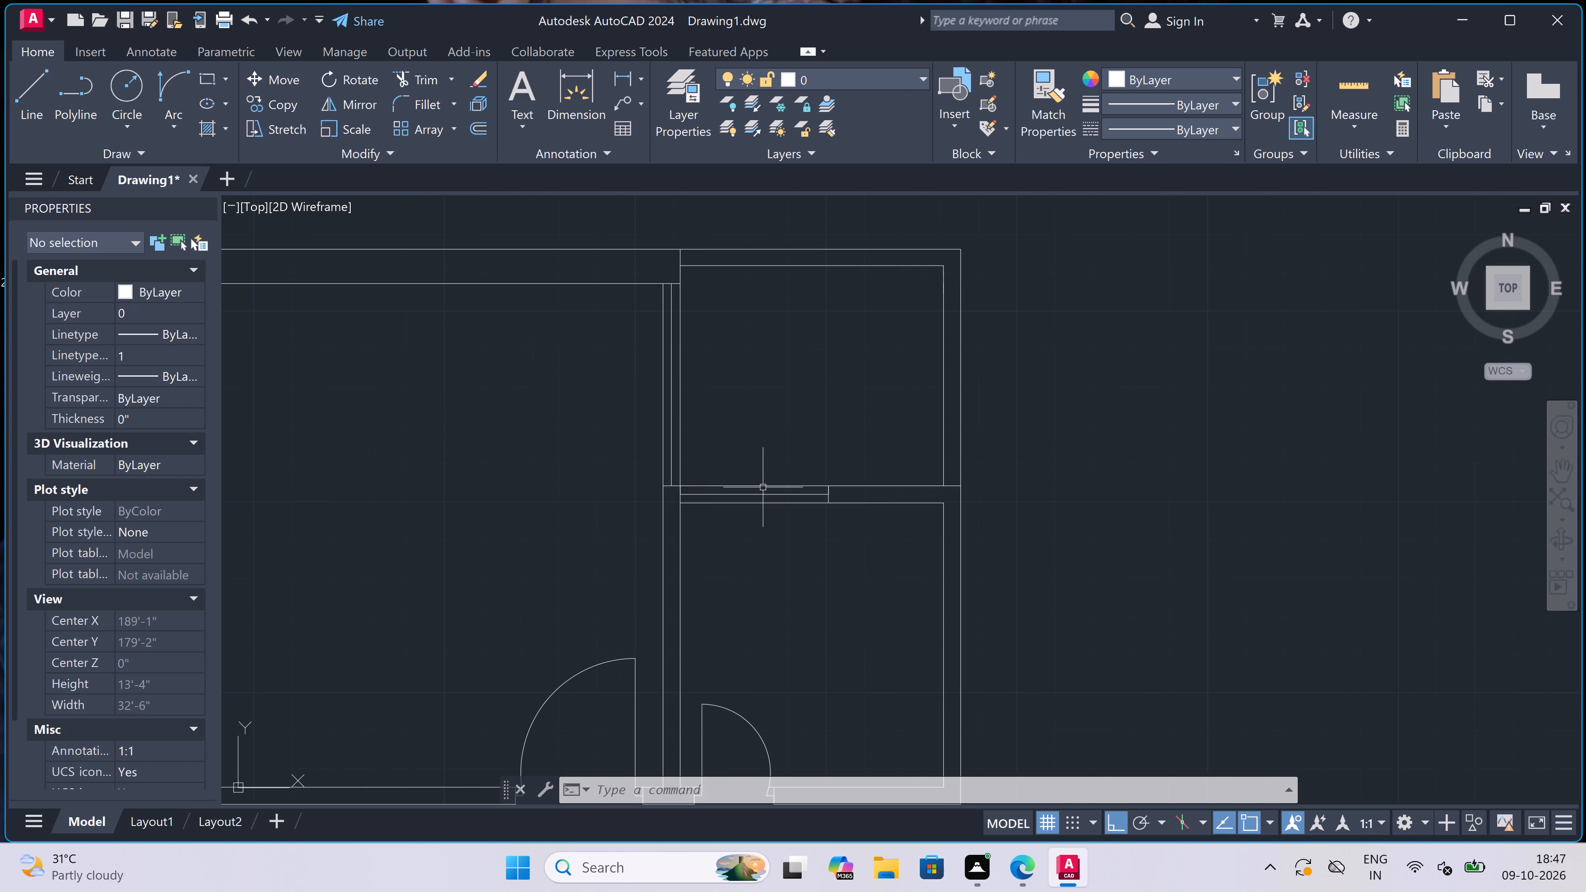
scroll(763, 487, down, 2)
key(space)
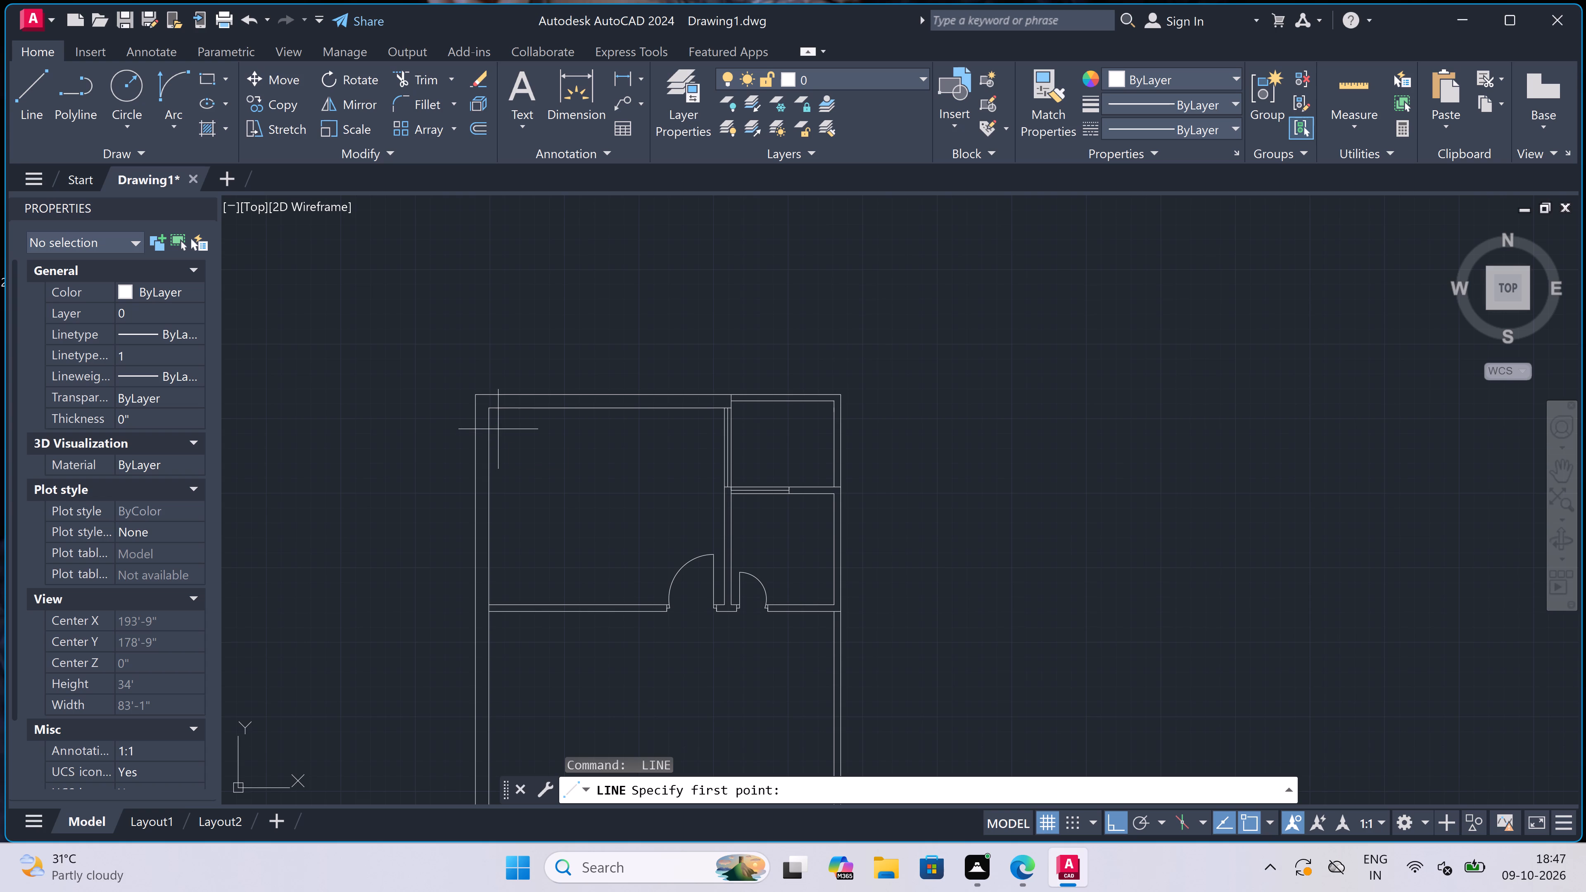
scroll(496, 384, up, 2)
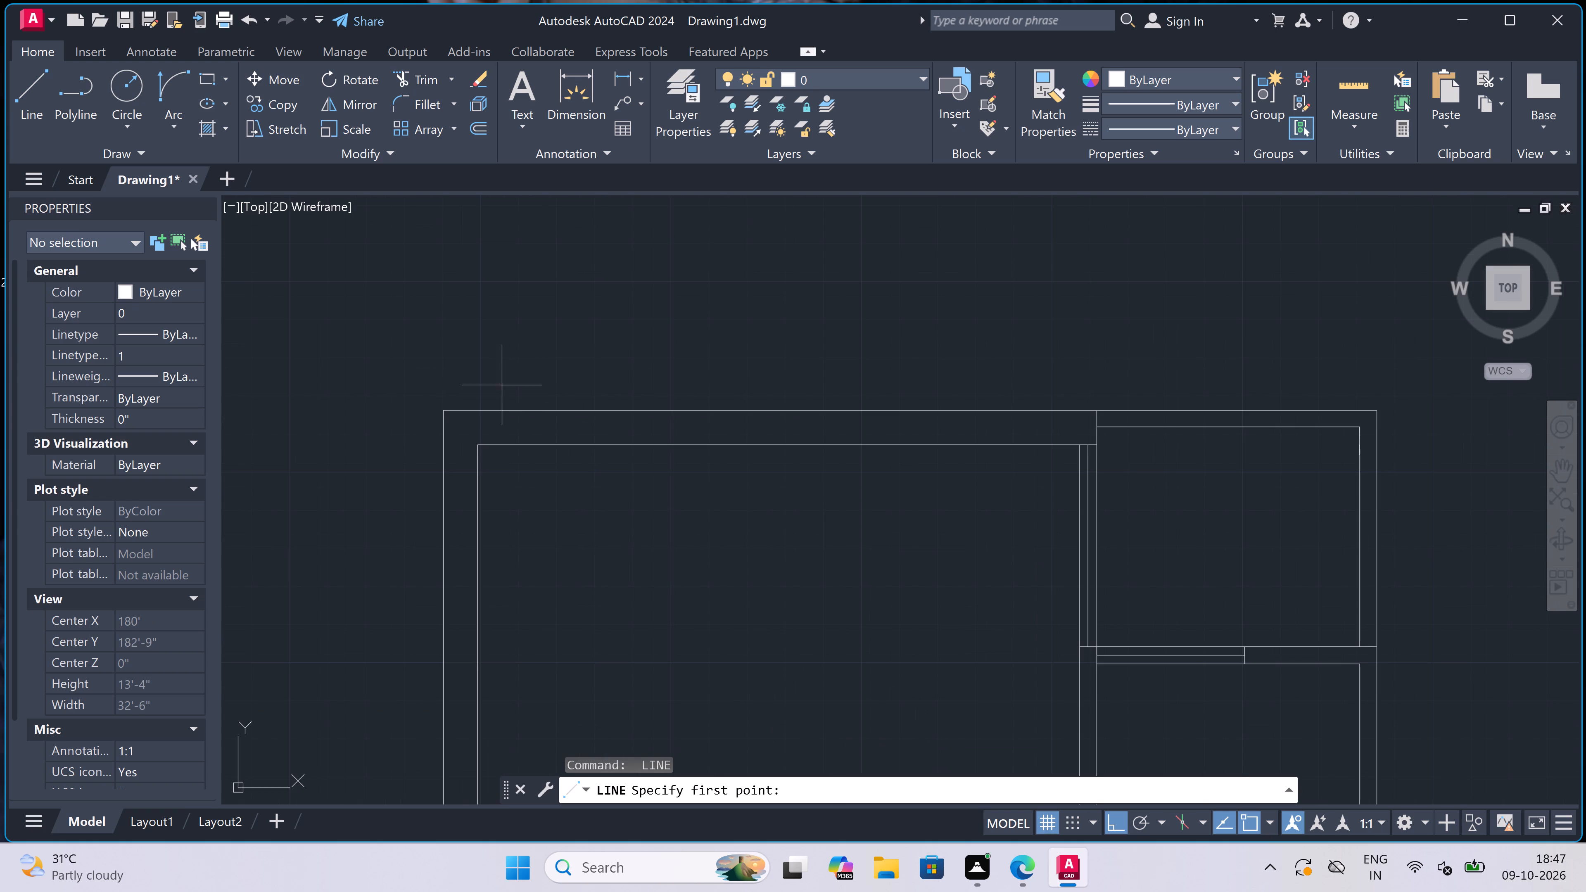
scroll(581, 411, up, 1)
click(582, 411)
click(579, 459)
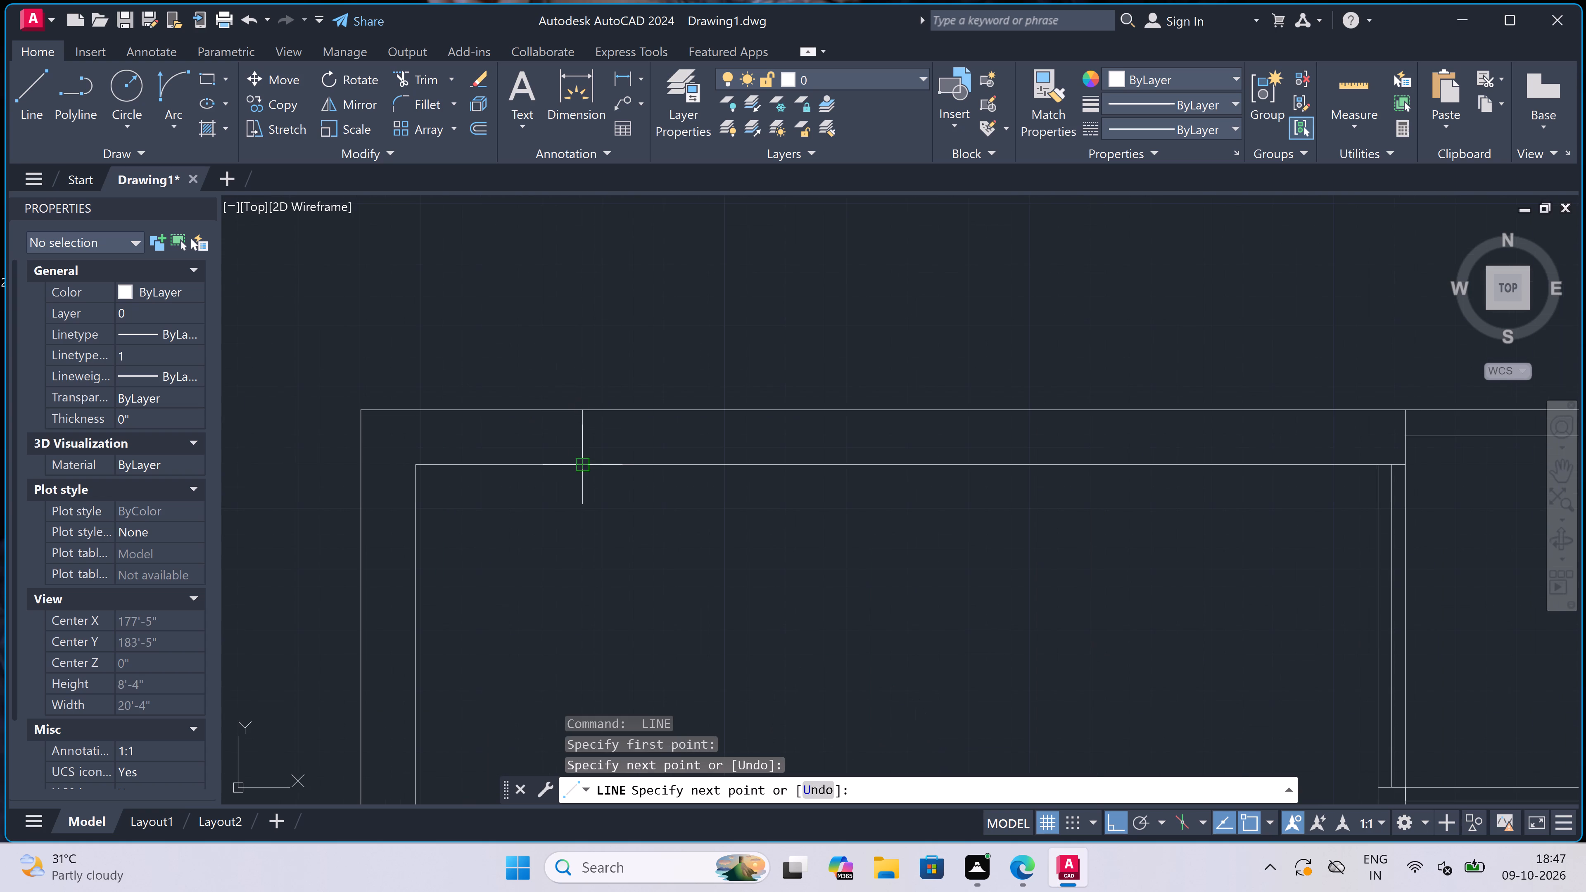
drag(585, 435, 589, 435)
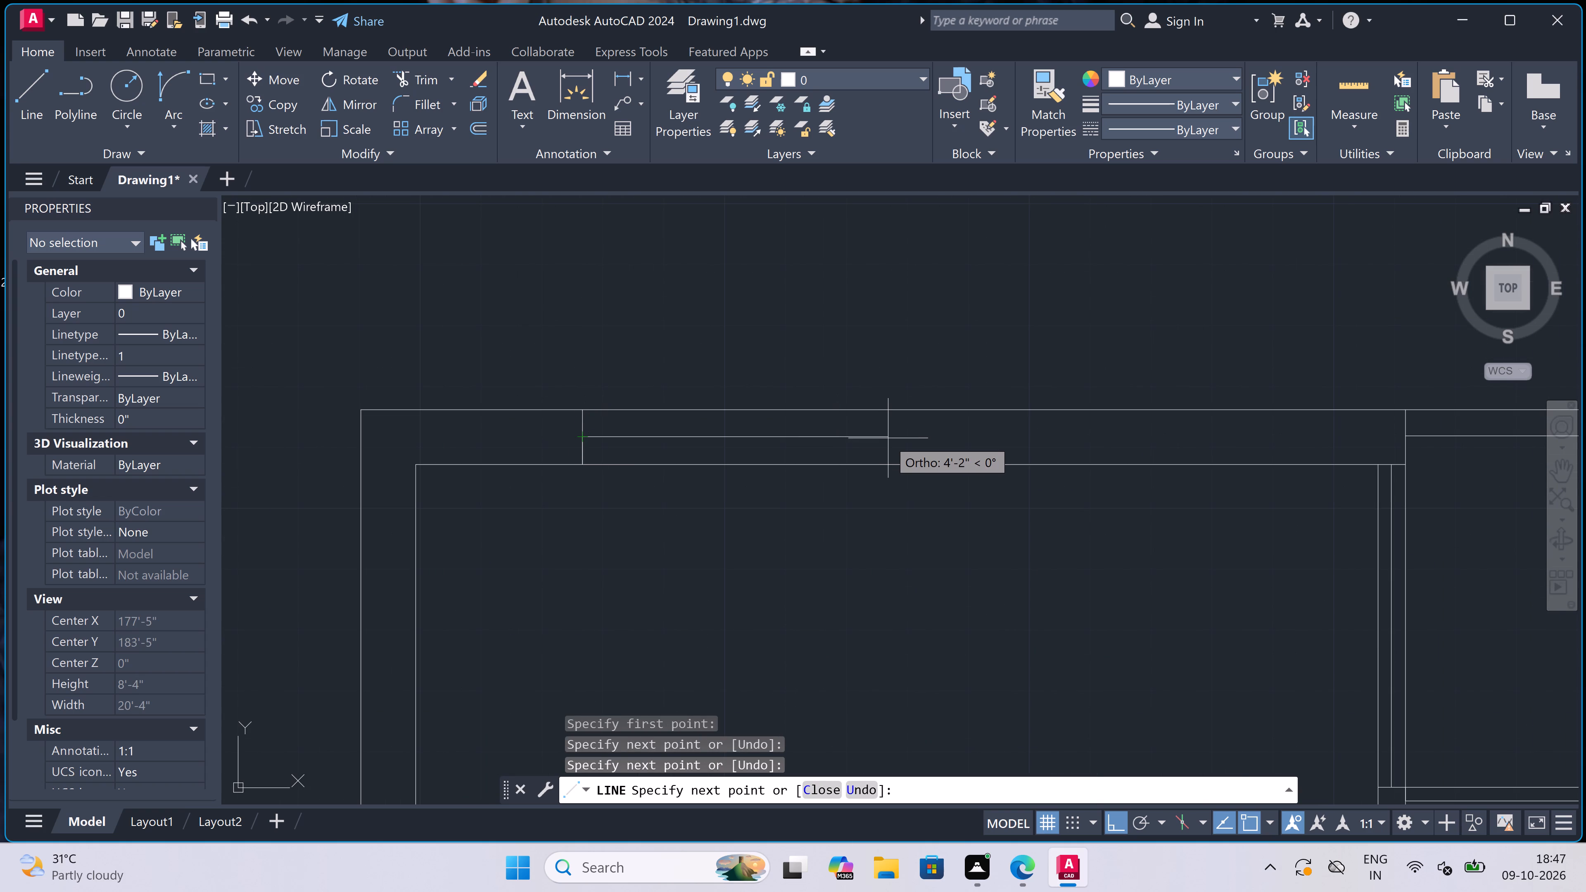
key(5)
key(apostrophe)
key(space)
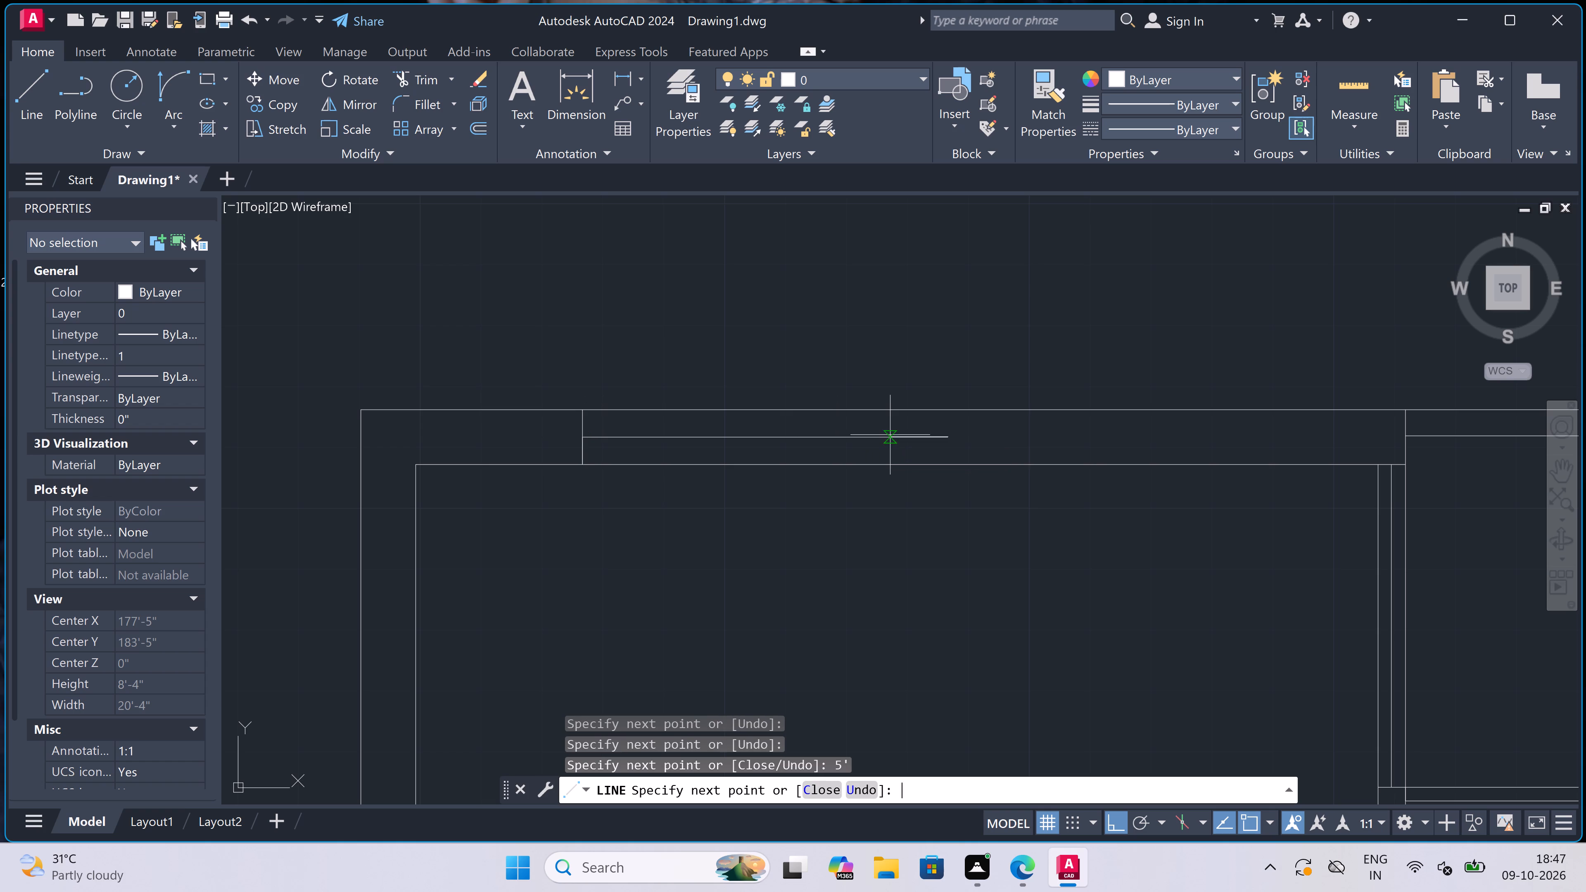
drag(948, 409, 949, 424)
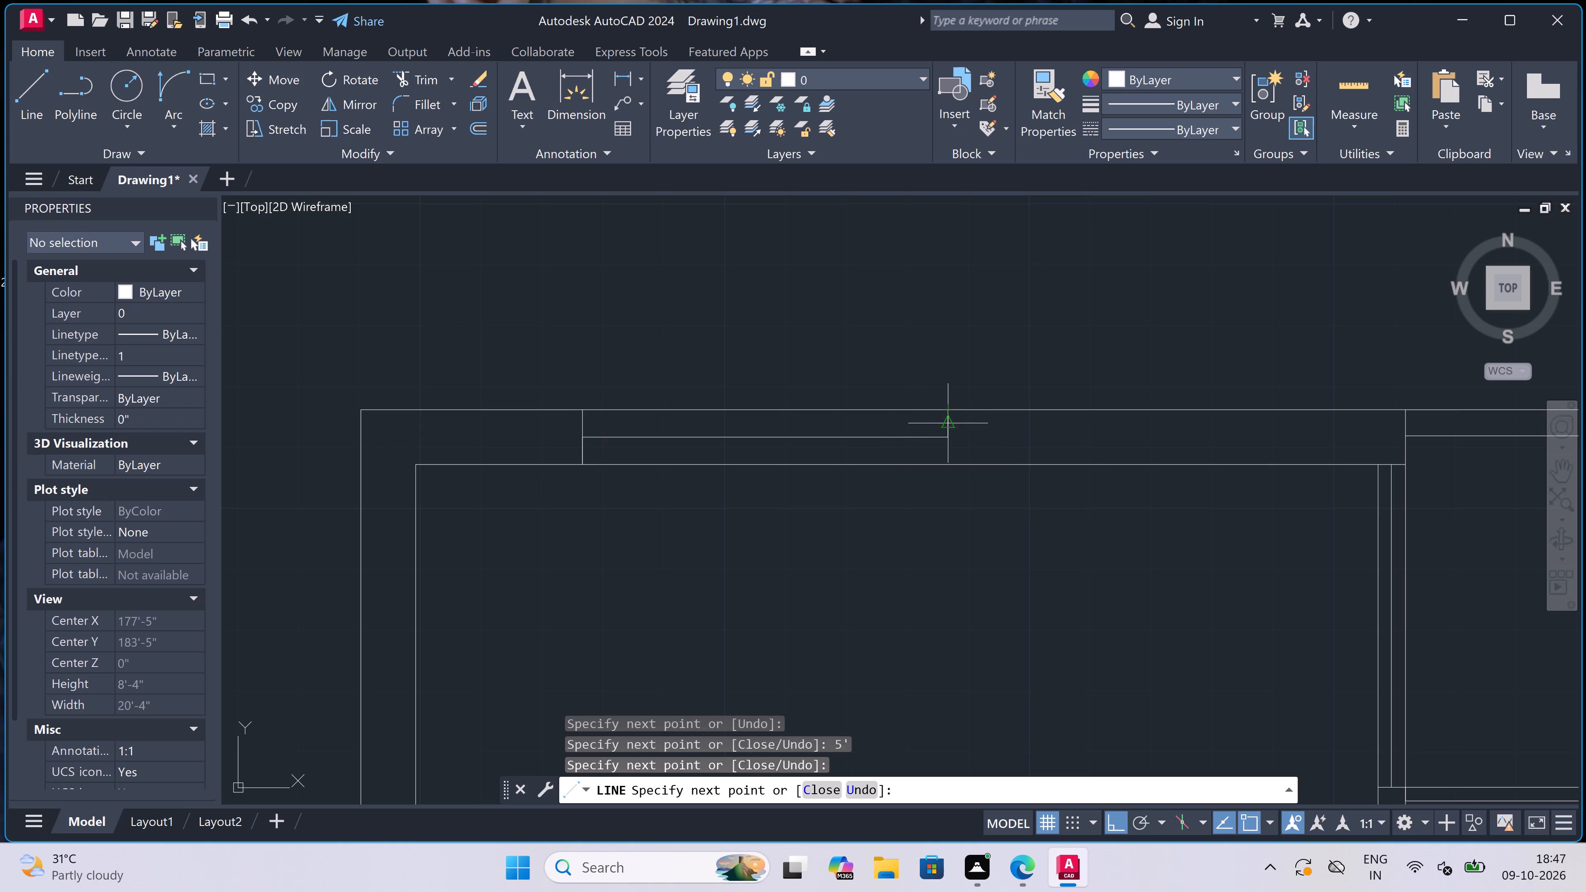
click(950, 463)
key(Escape)
scroll(926, 389, down, 4)
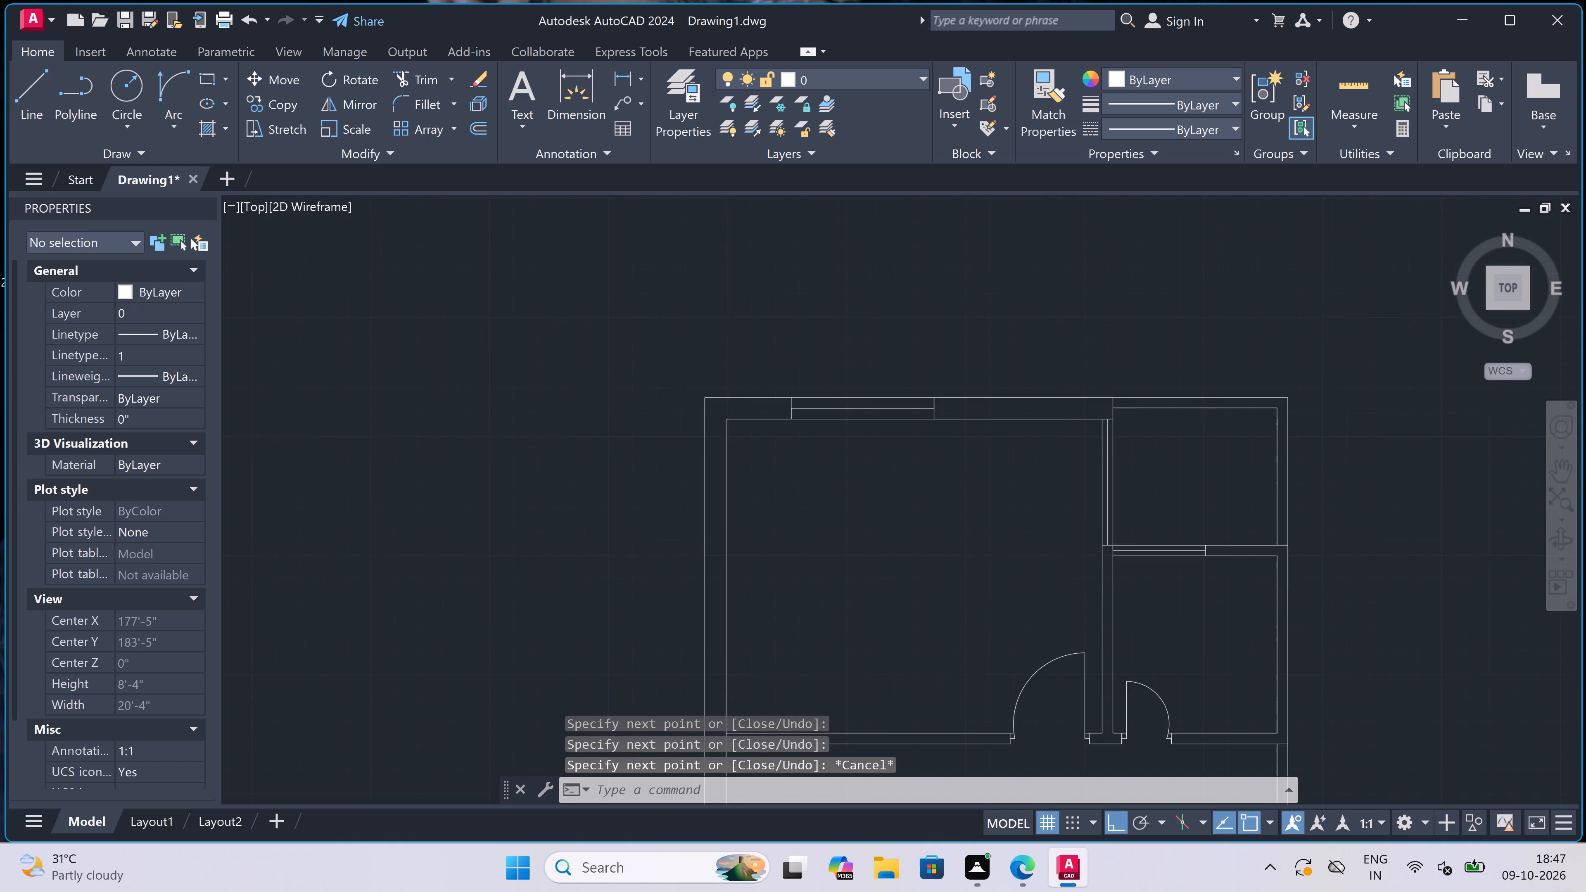
Draw a window in the left outer wall of the large left room: a top end line, a 5' centre line down from its midpoint, and a bottom end line.
key(space)
scroll(848, 433, up, 3)
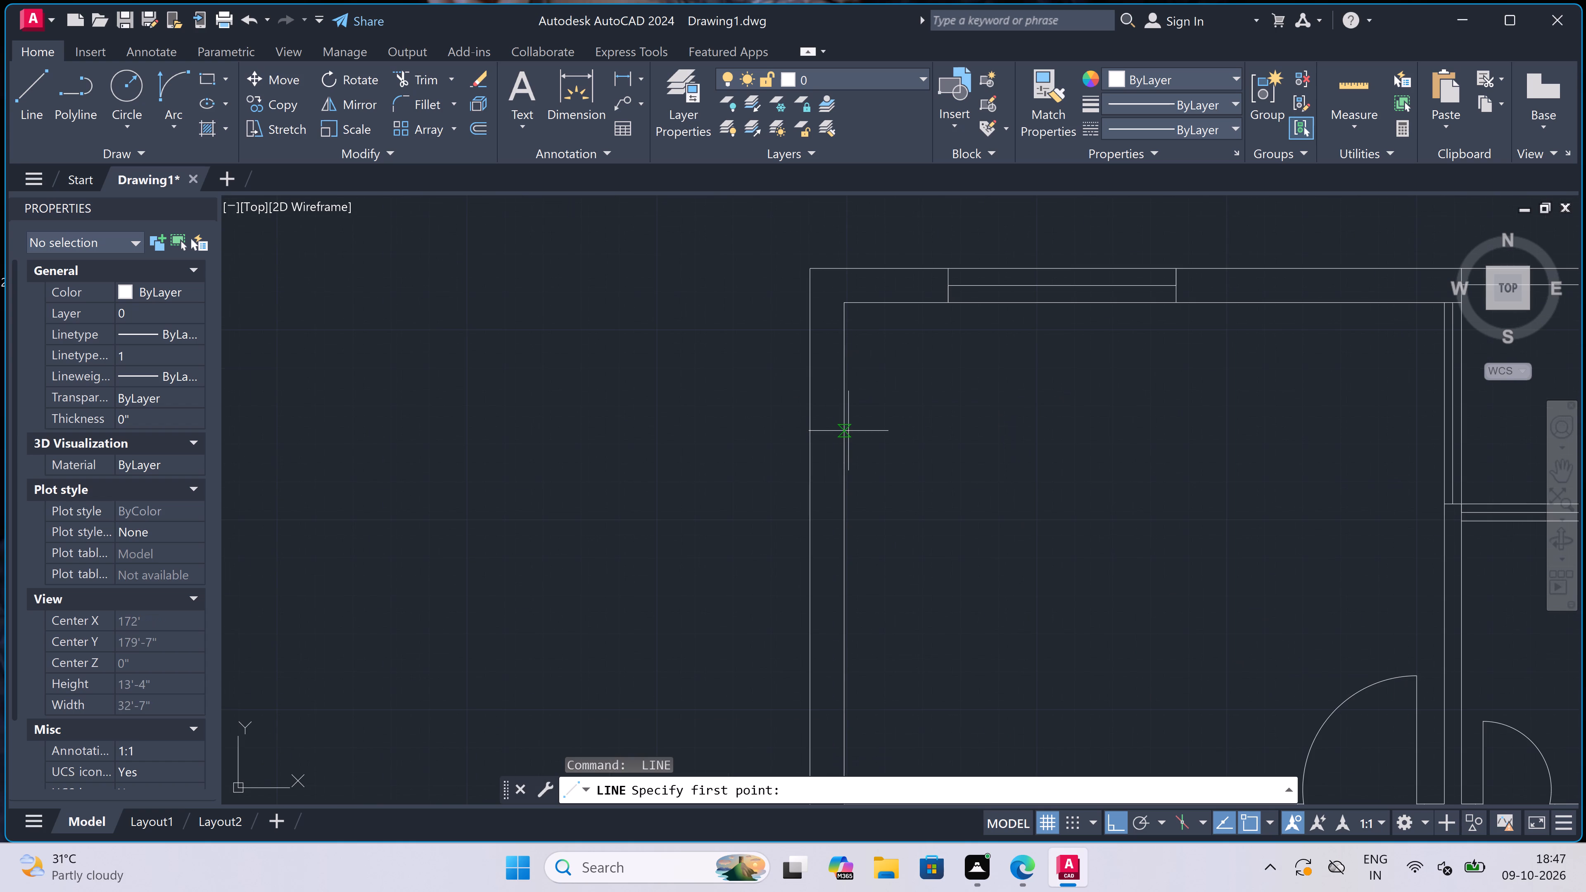
click(842, 422)
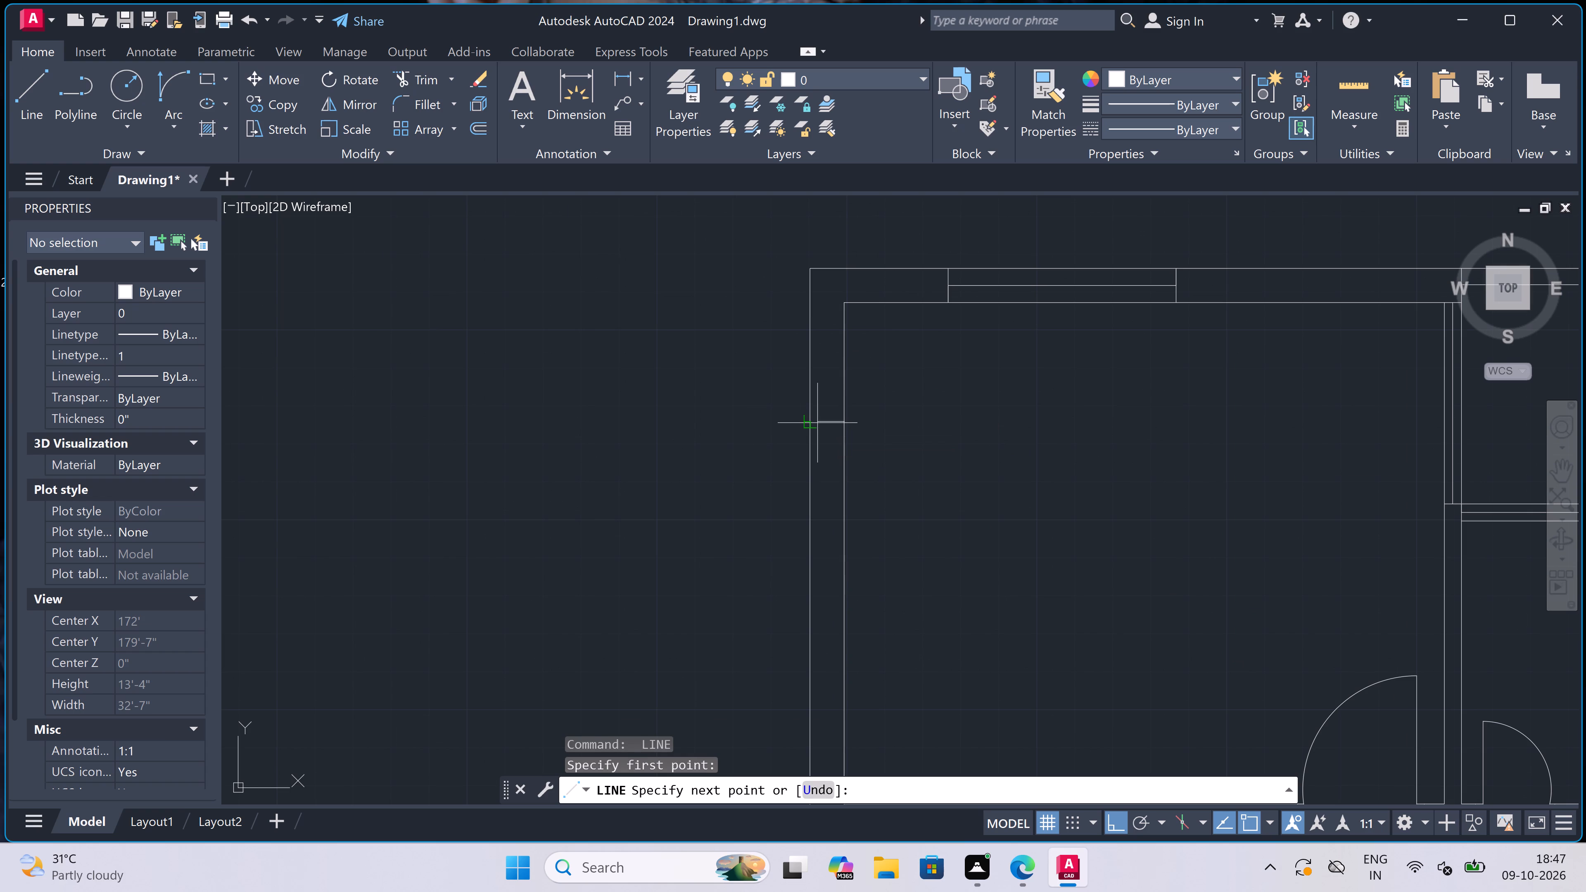
click(817, 423)
click(824, 423)
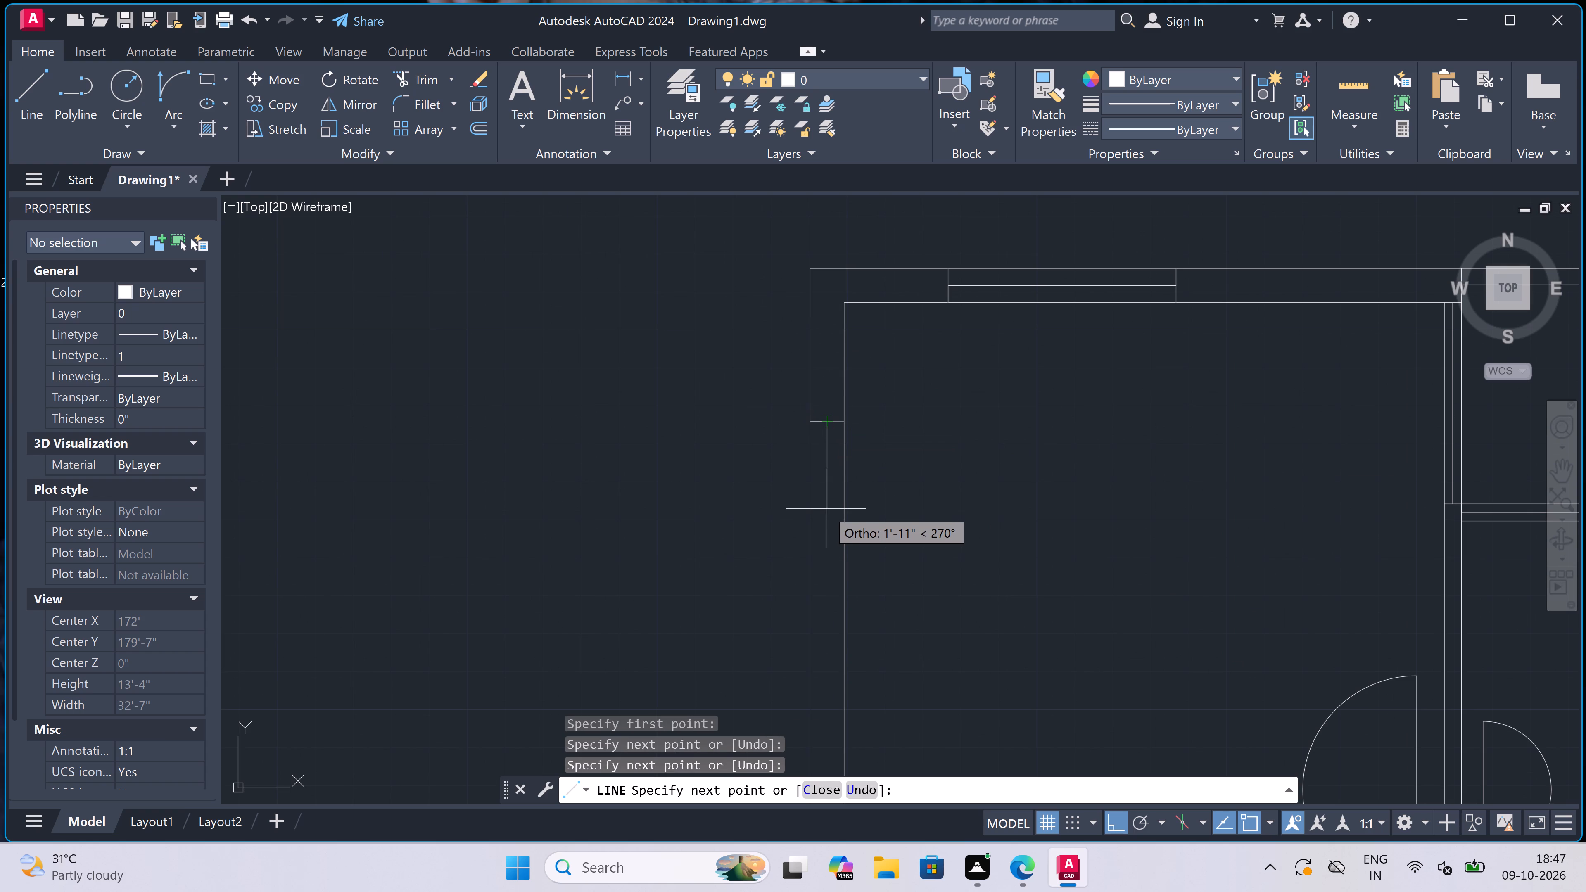
key(5)
key(apostrophe)
key(space)
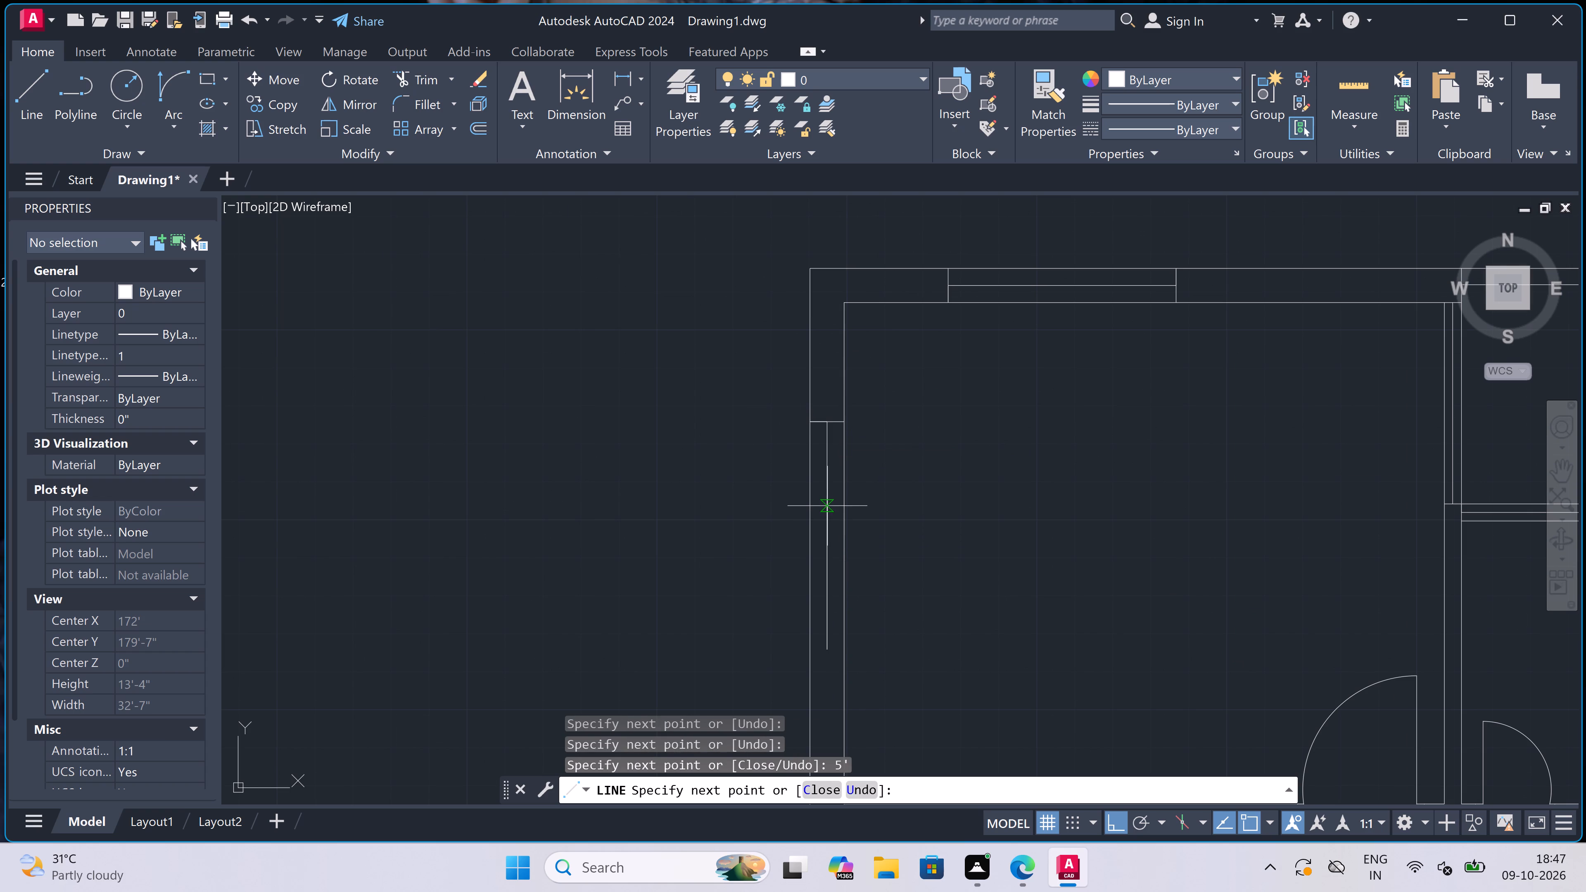
scroll(827, 506, down, 2)
scroll(815, 559, up, 3)
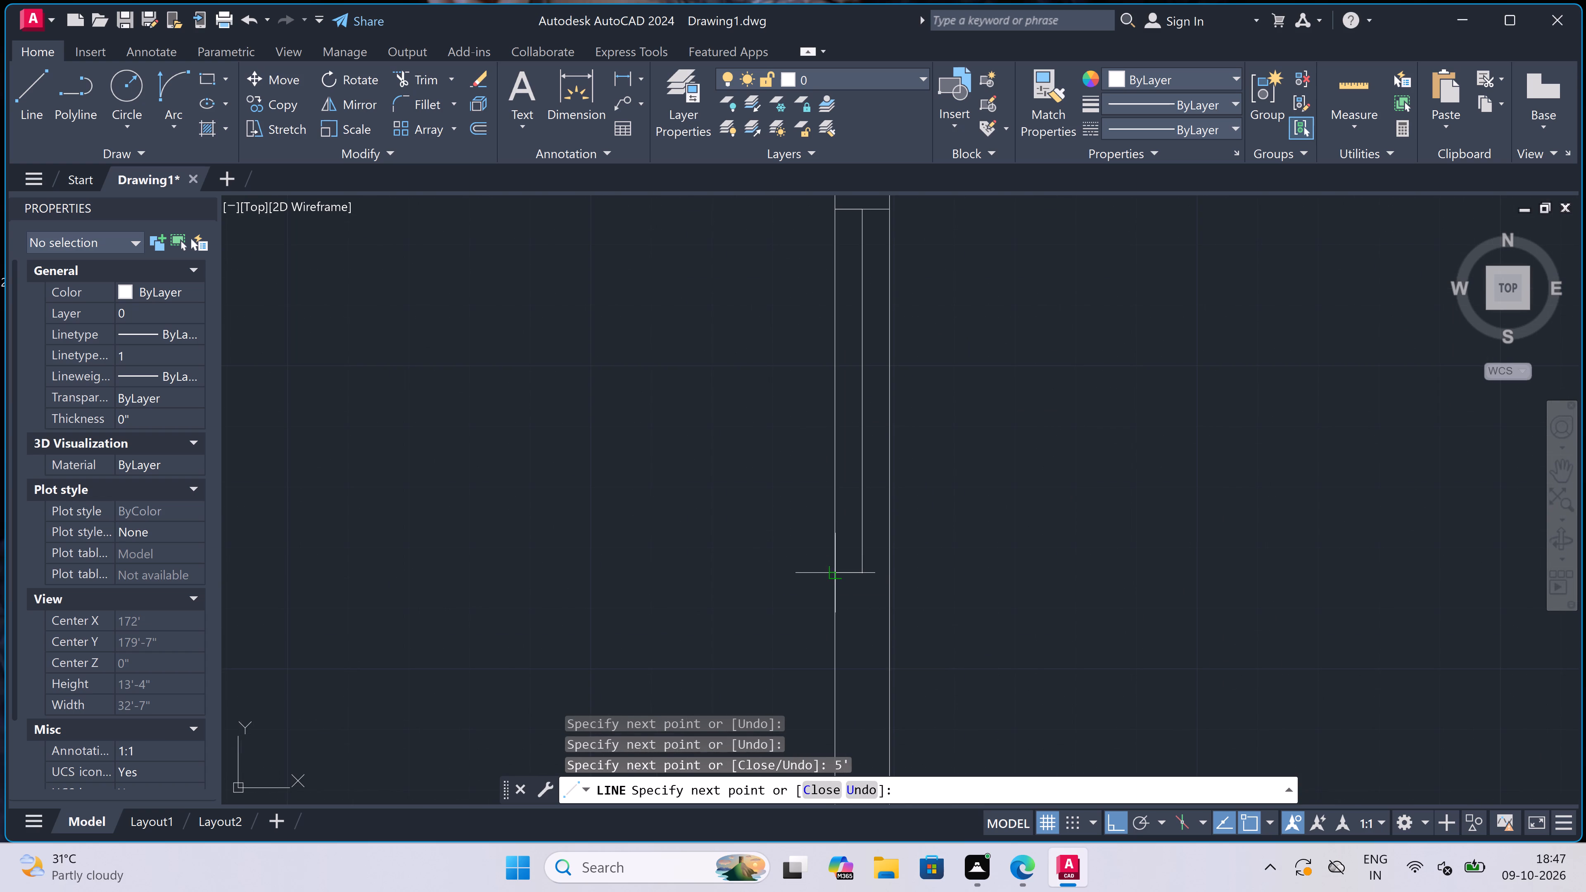
double_click(834, 567)
click(888, 573)
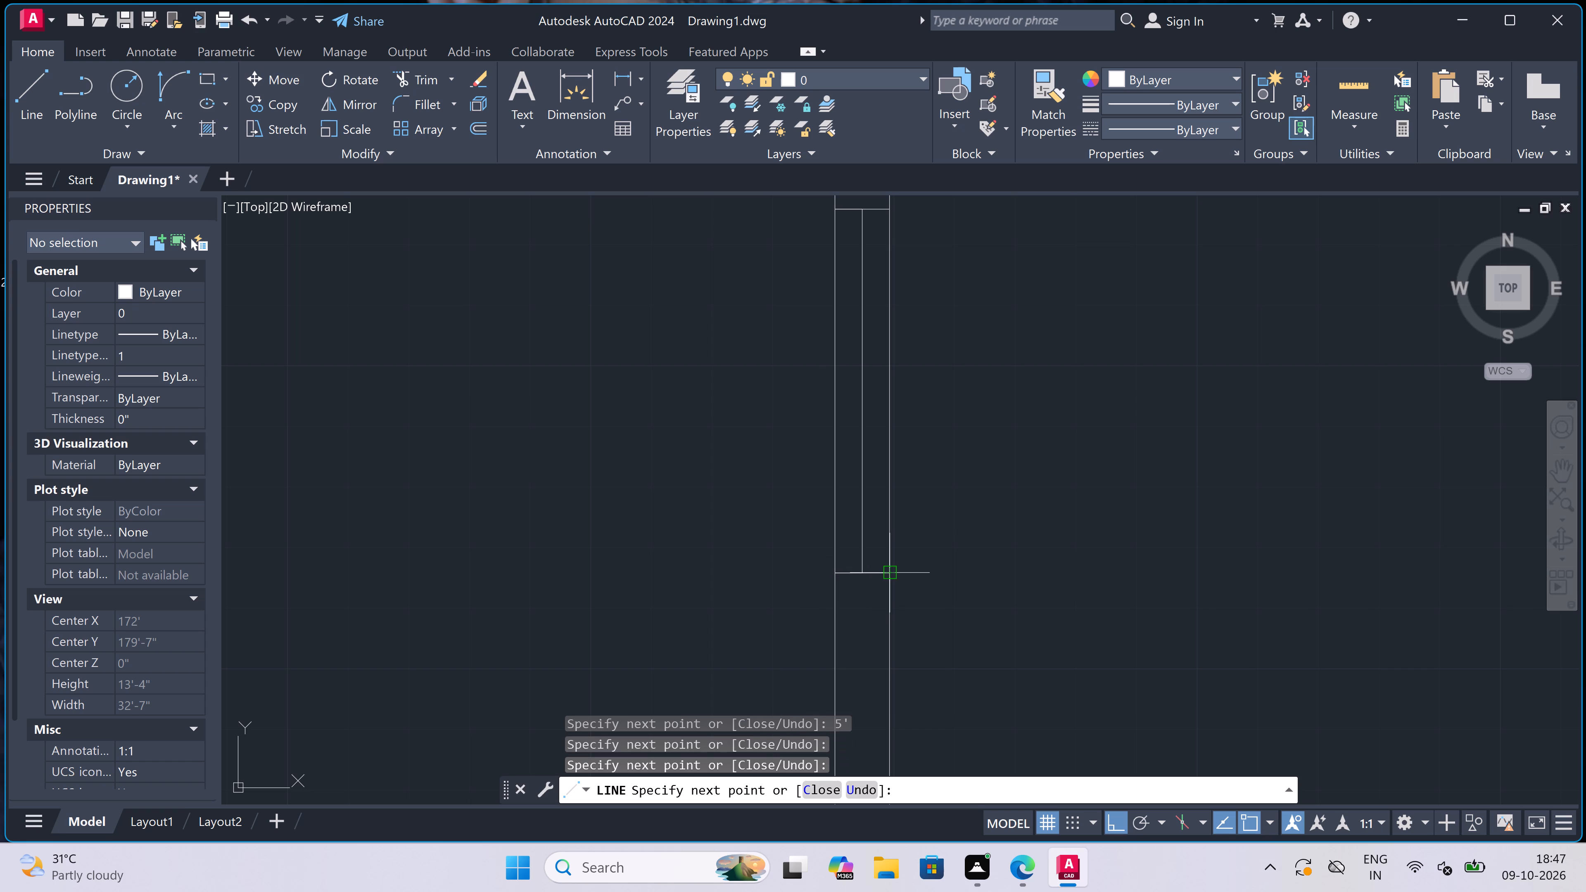
key(Escape)
Offset the bottom line of the lower horizontal partition's left section 11' downward.
scroll(839, 478, down, 5)
scroll(866, 521, up, 3)
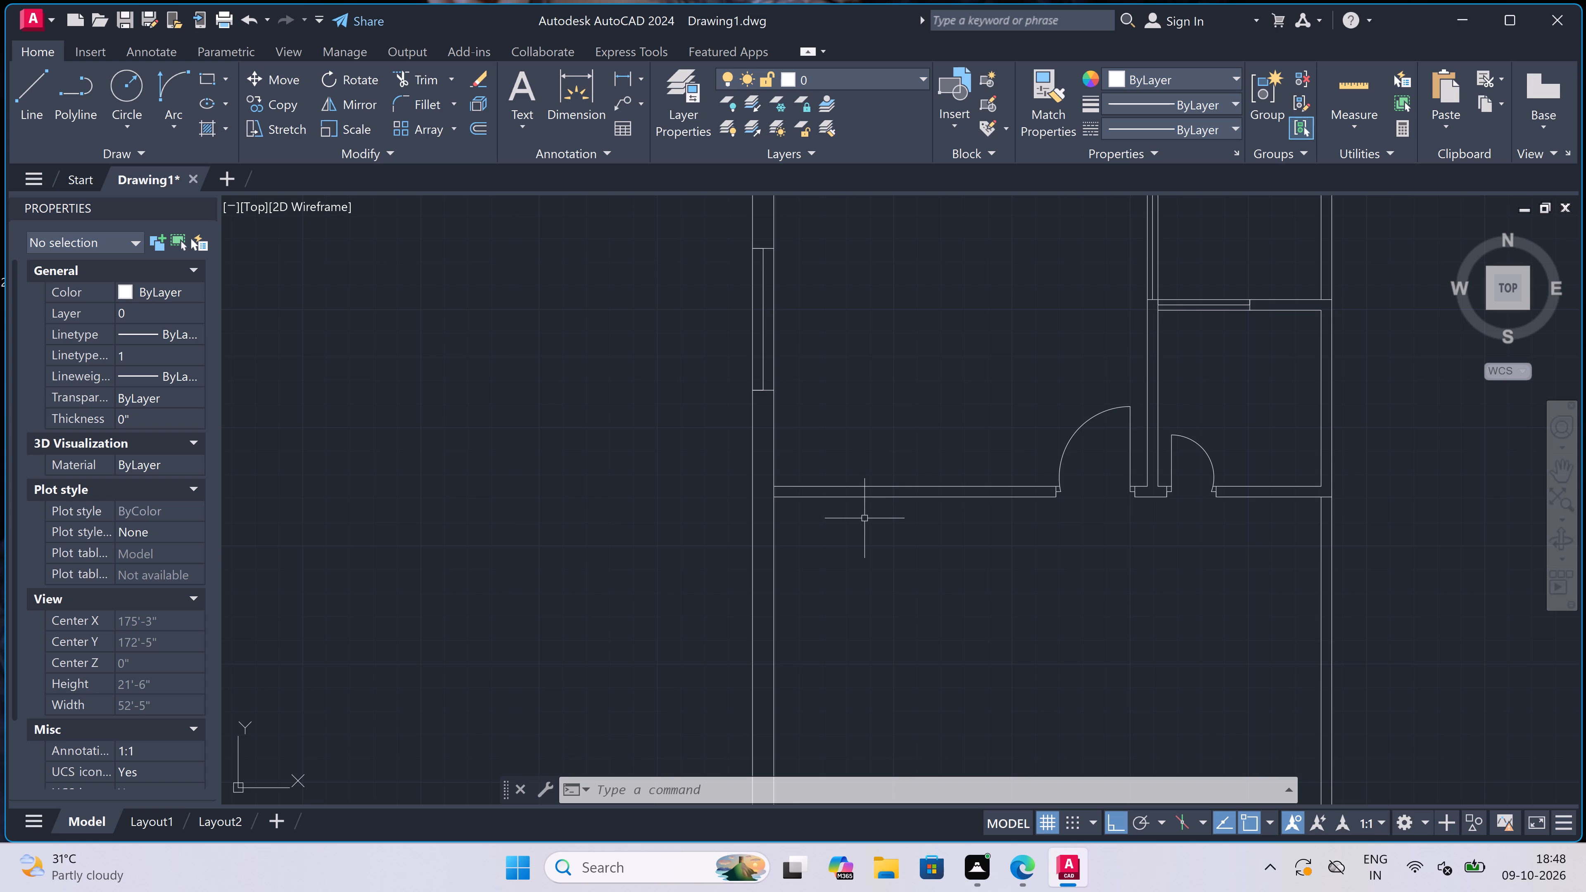
key(o)
key(space)
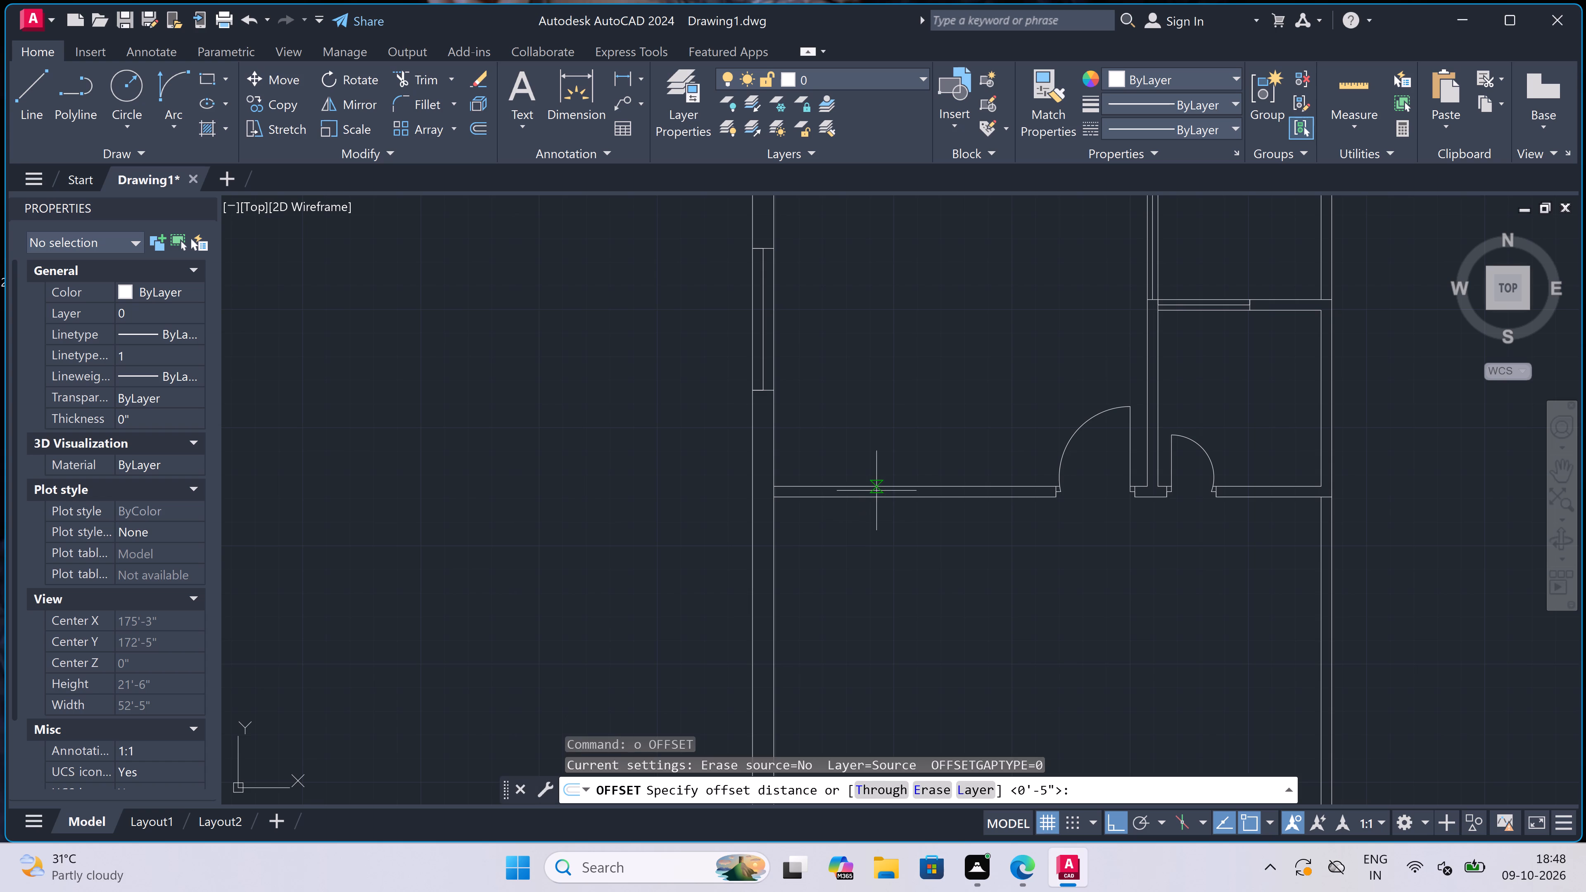
click(874, 500)
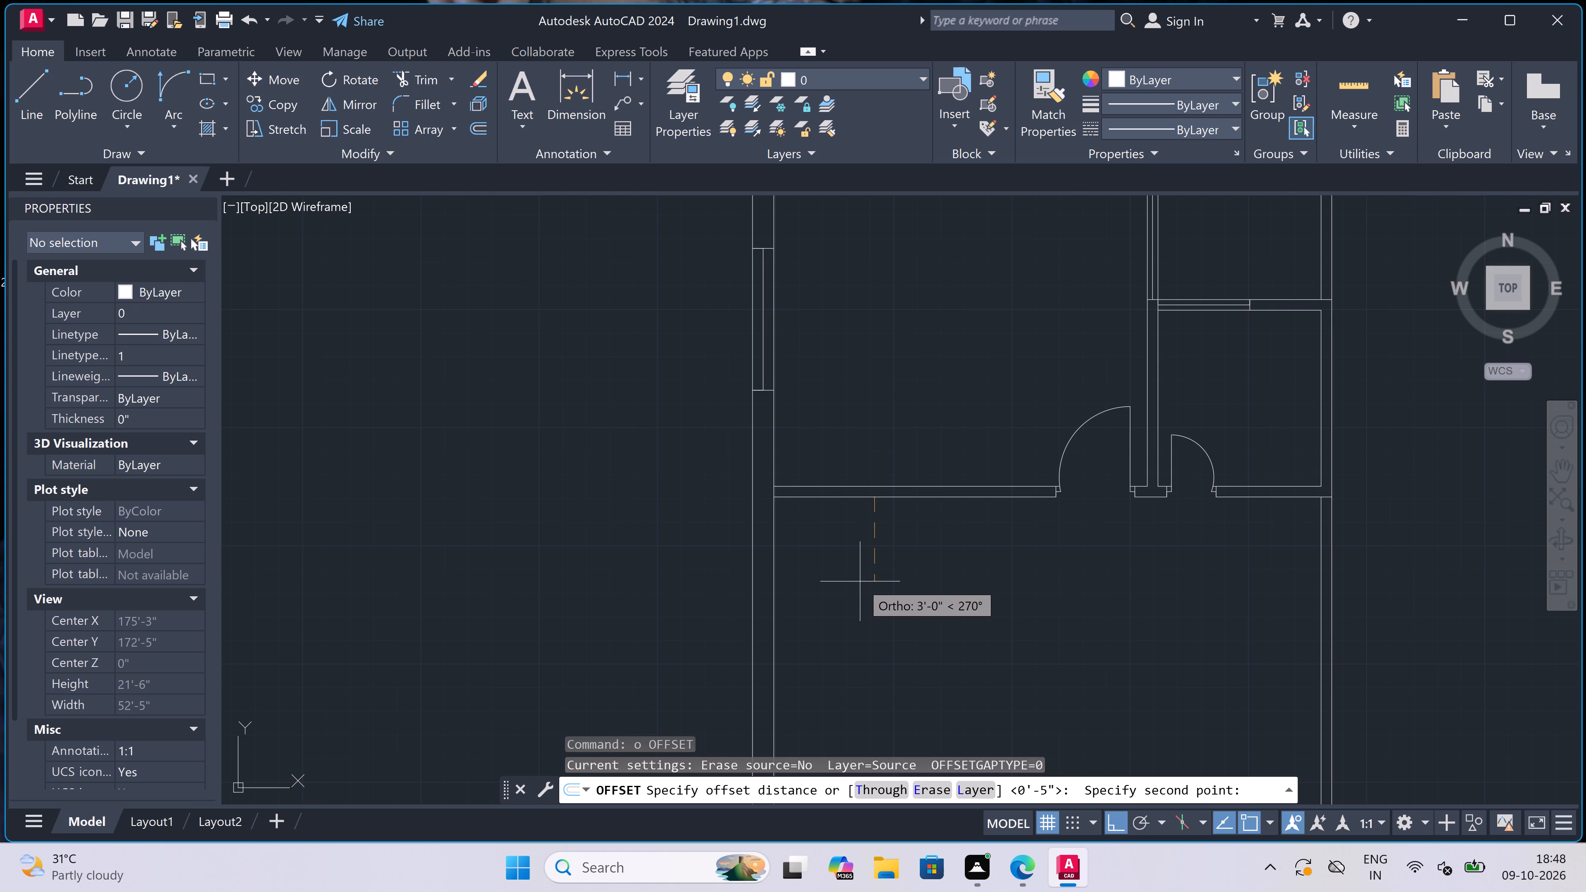
text(11')
key(space)
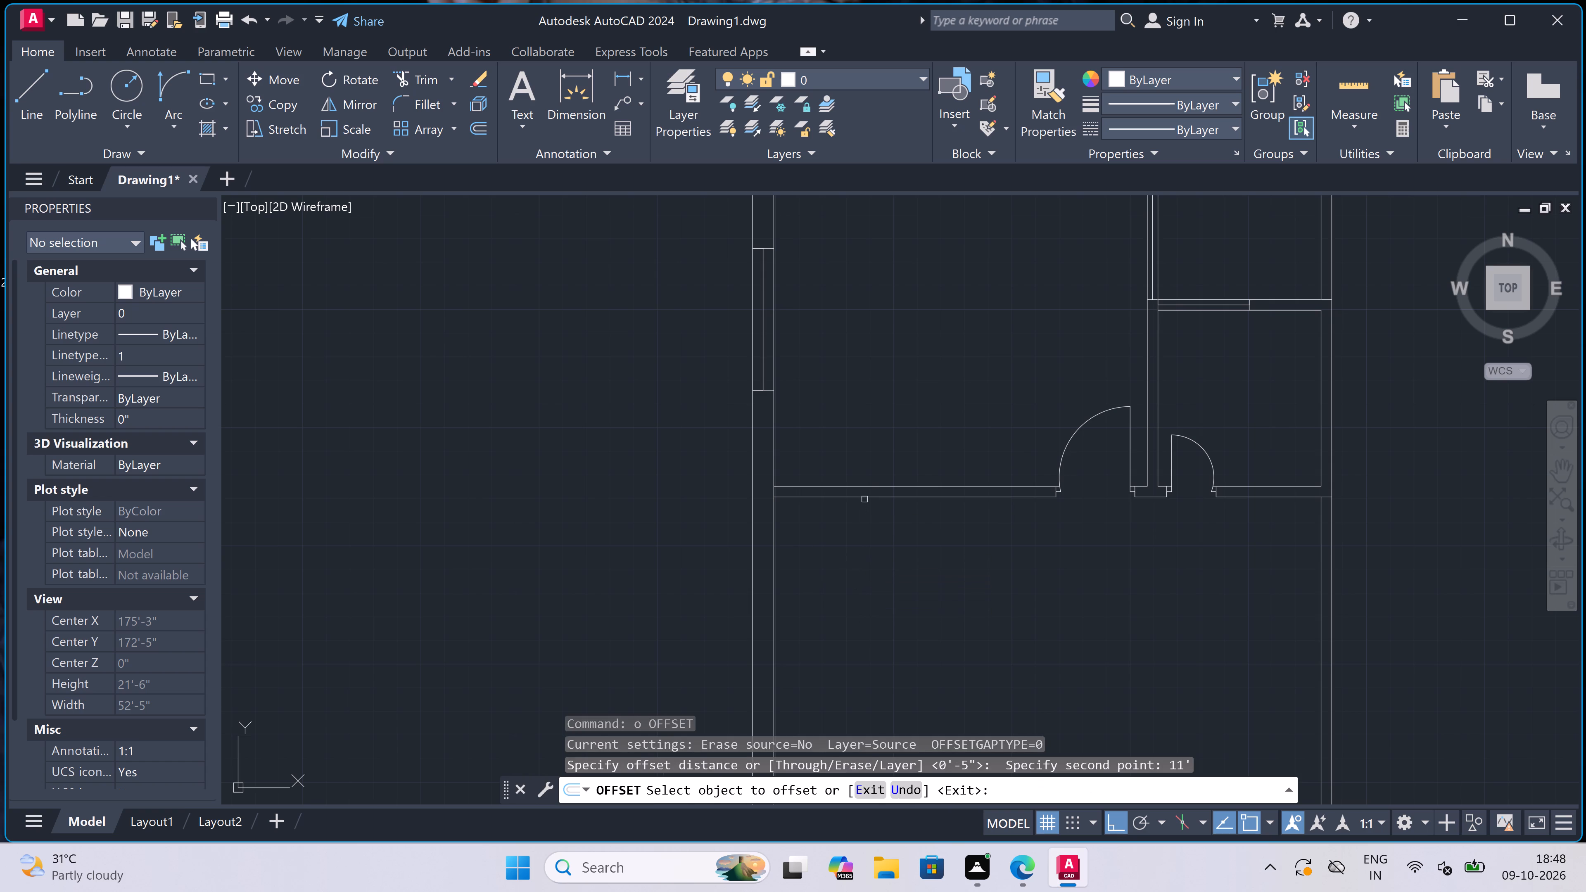
drag(863, 498, 863, 501)
click(865, 533)
scroll(867, 531, down, 4)
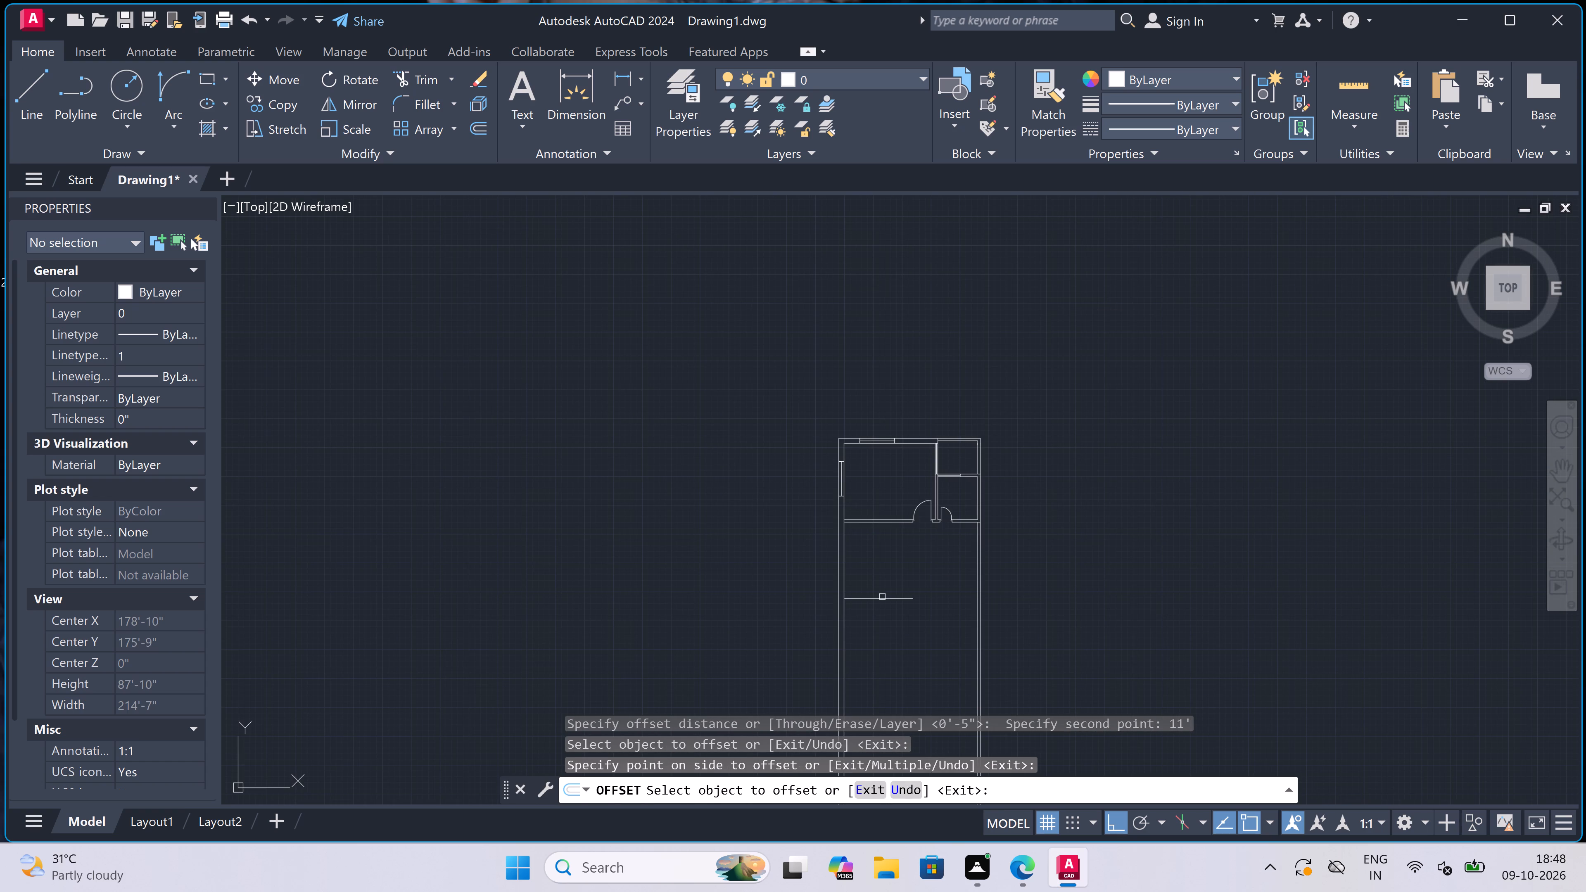
key(Escape)
Offset the new horizontal line 9" downward to form a second cross wall's thickness.
scroll(884, 630, up, 2)
key(space)
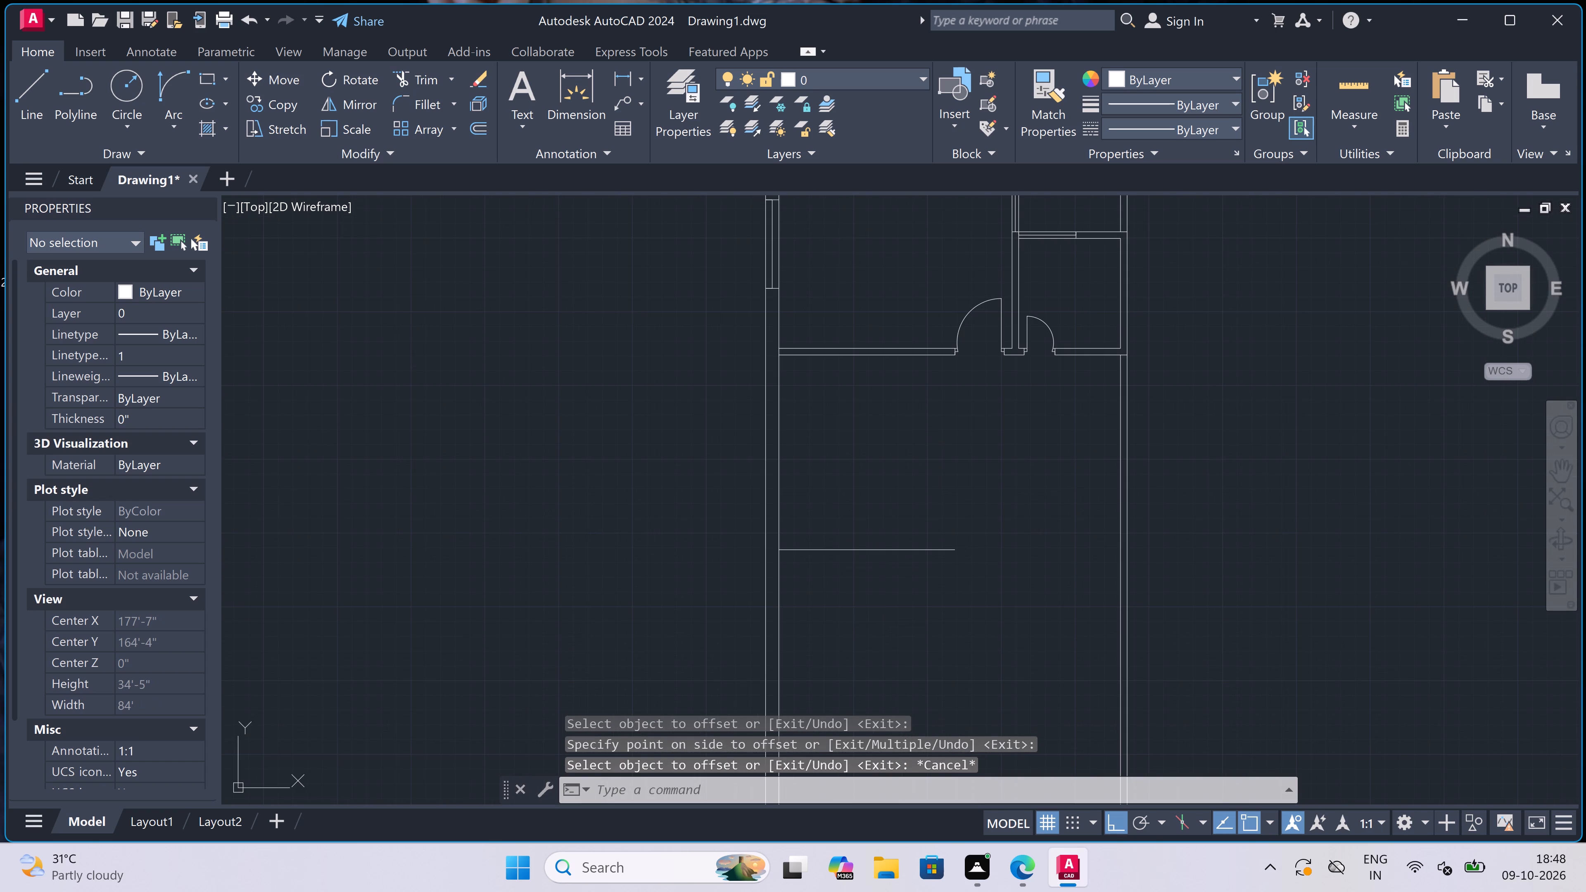
click(877, 548)
scroll(867, 636, up, 2)
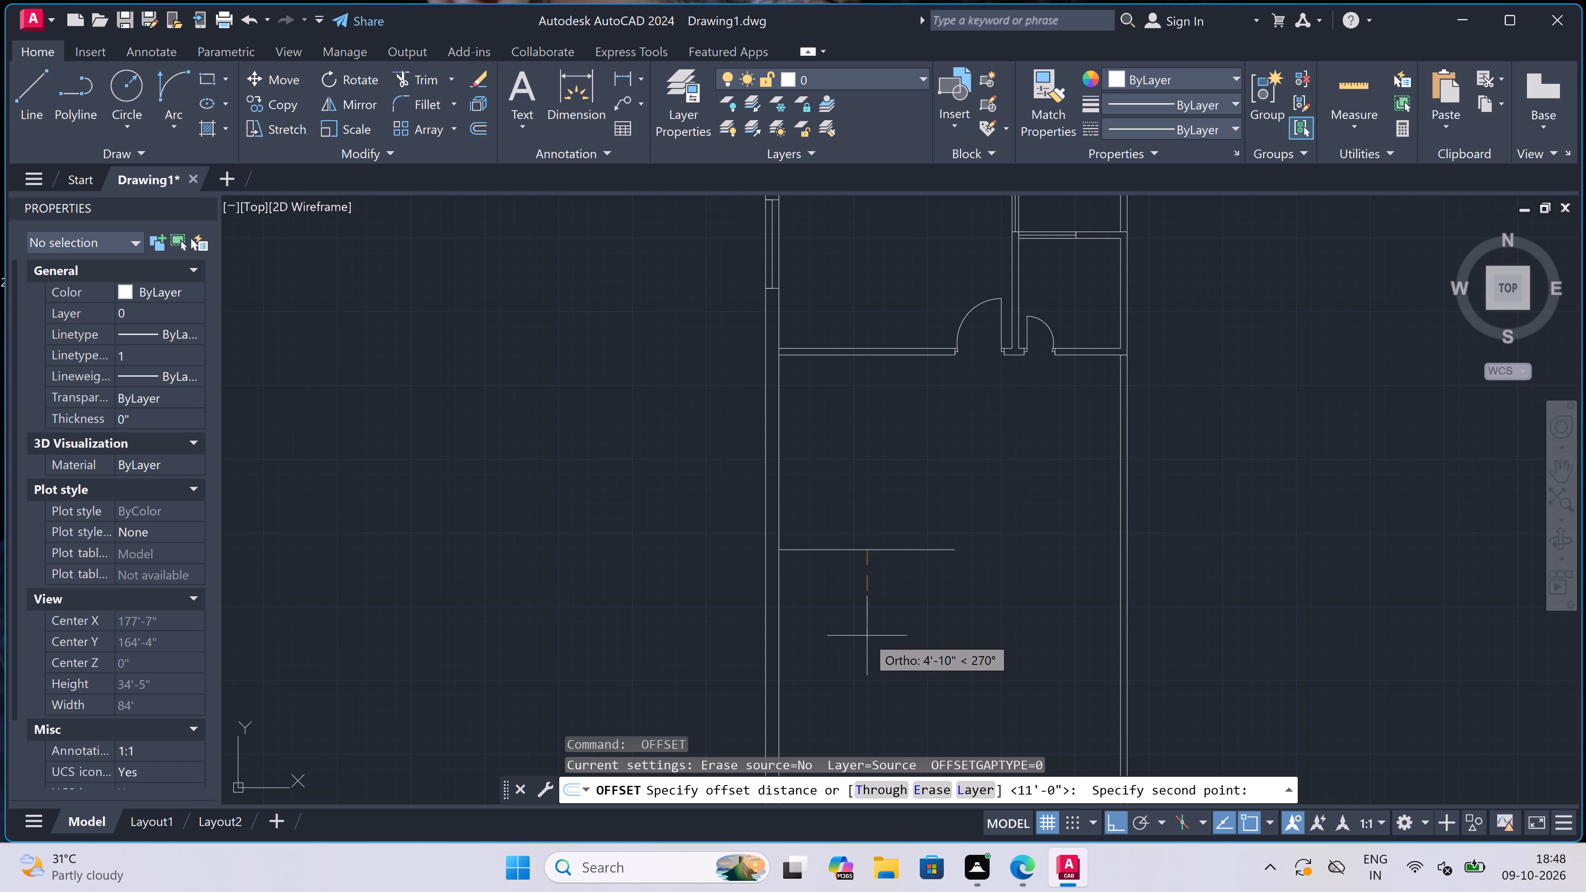
text(9")
key(space)
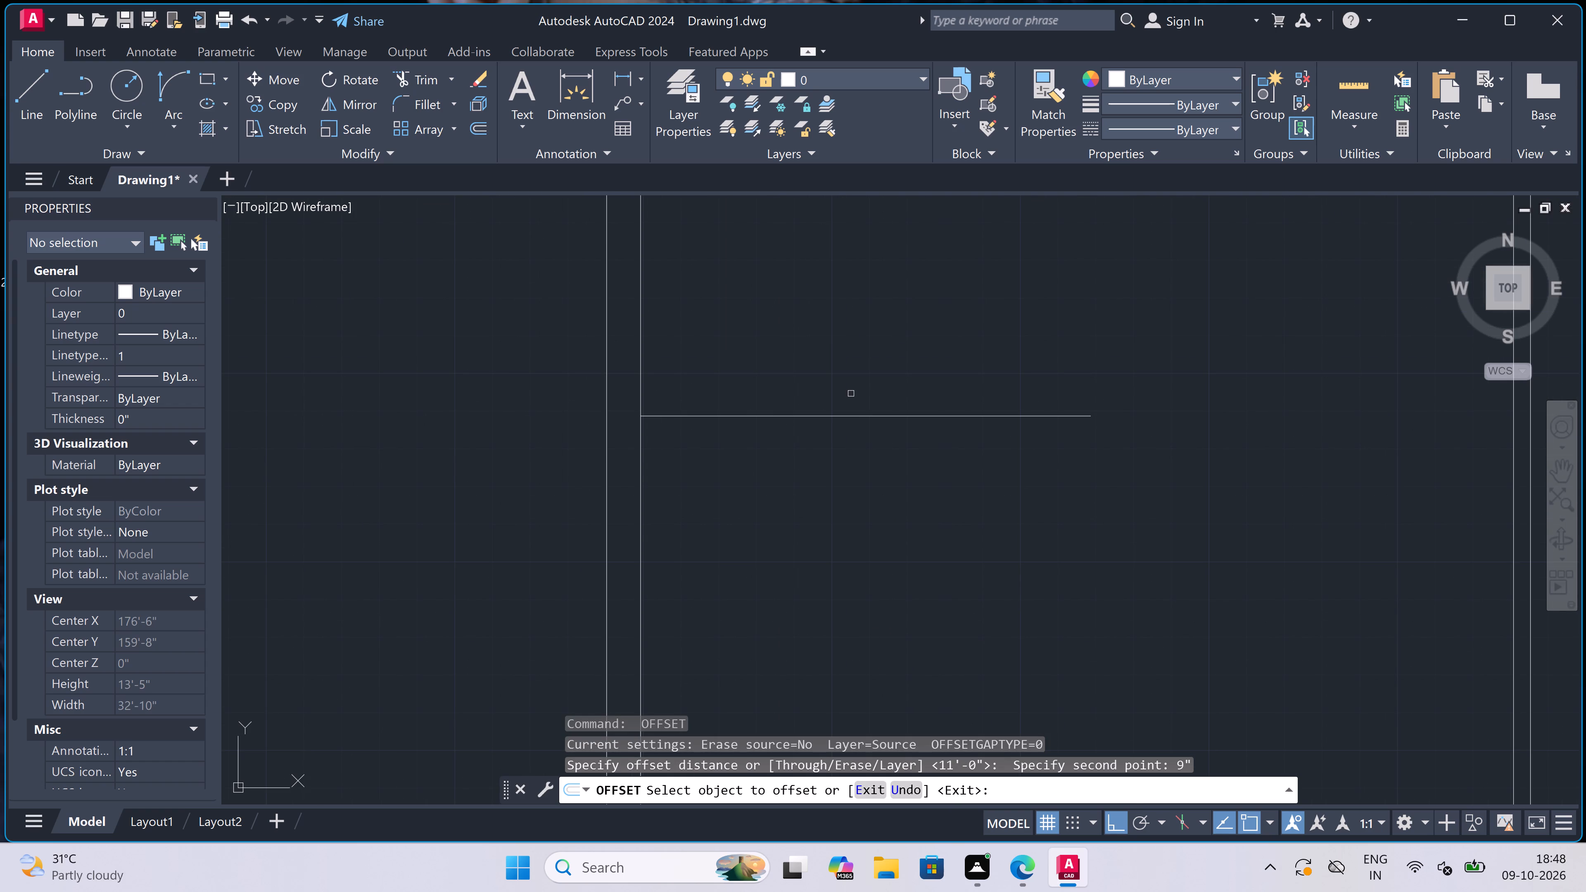
drag(846, 417, 852, 440)
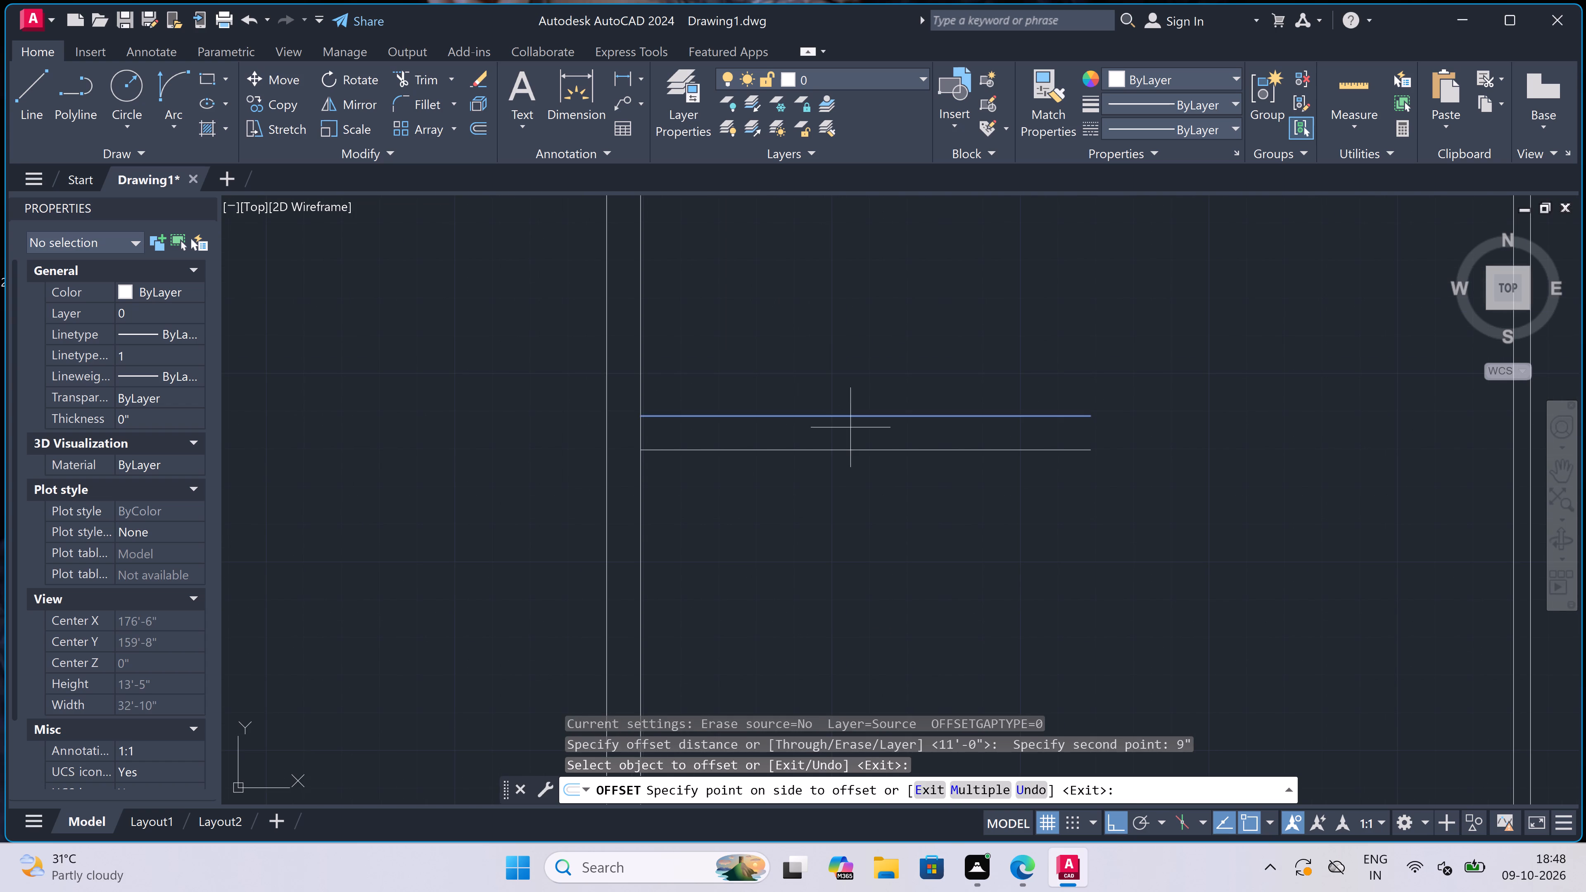
click(840, 485)
key(Escape)
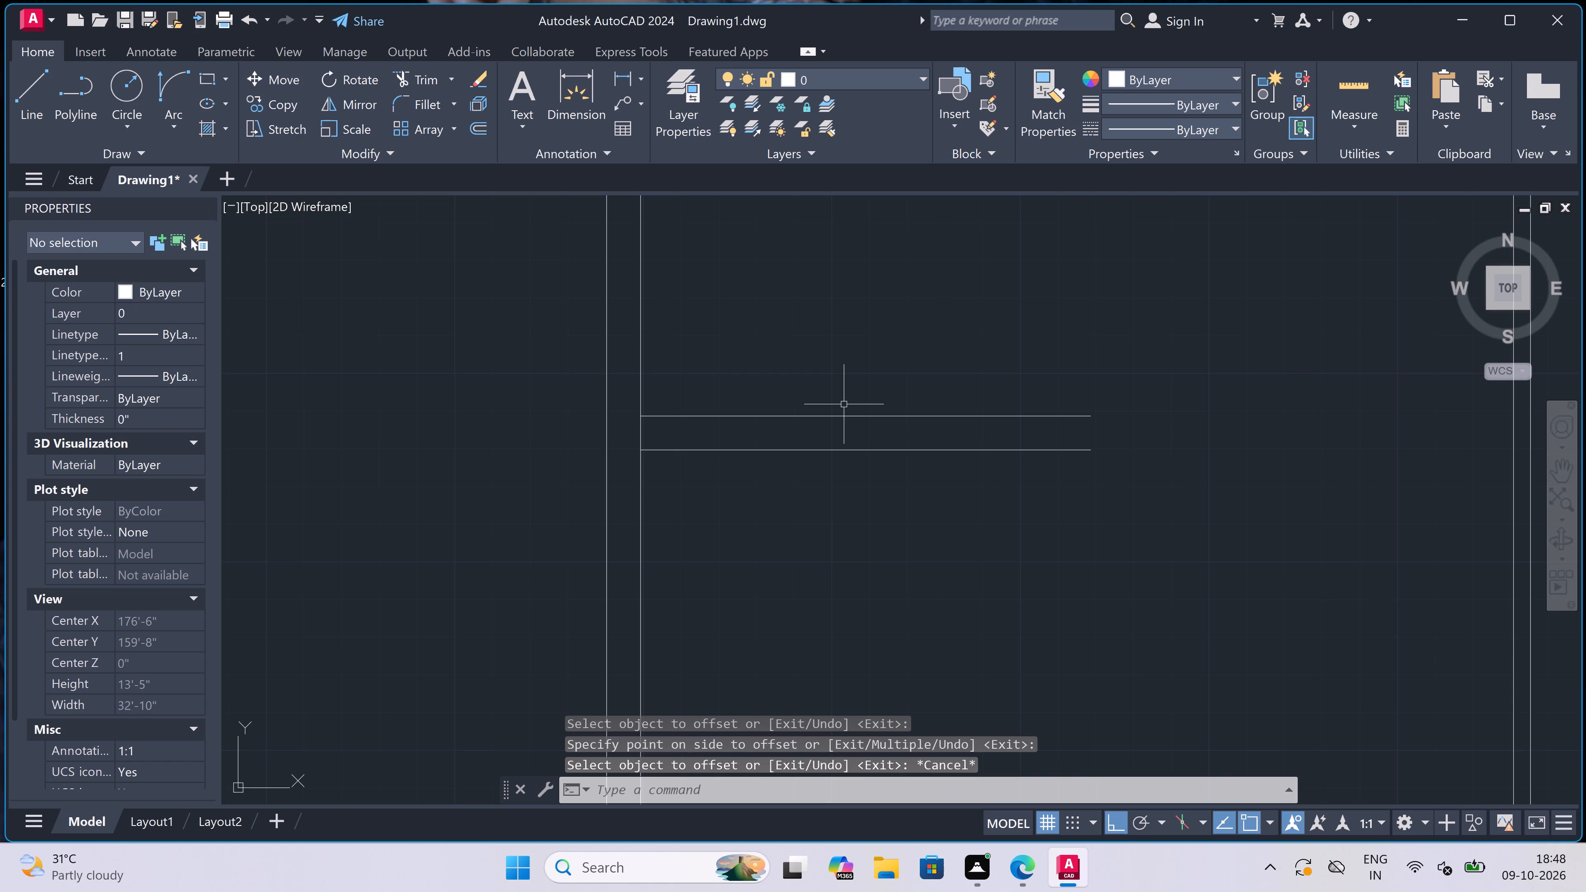
Extend both lines of the new cross wall to the left outer wall's outer line and the right outer wall's inner line.
text(ex)
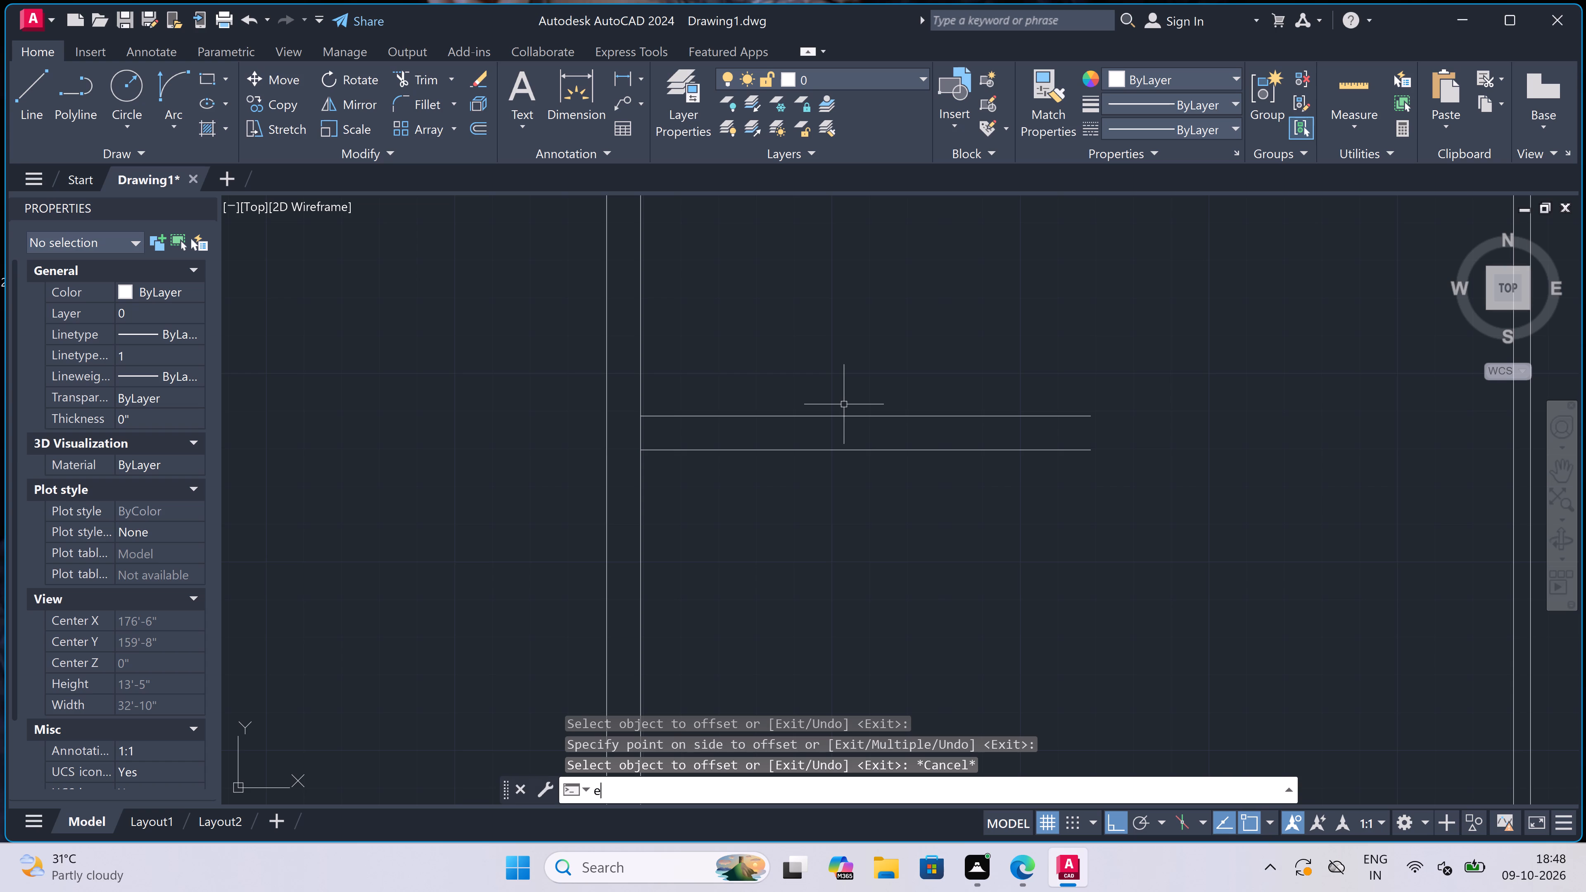
key(space)
click(847, 365)
click(845, 567)
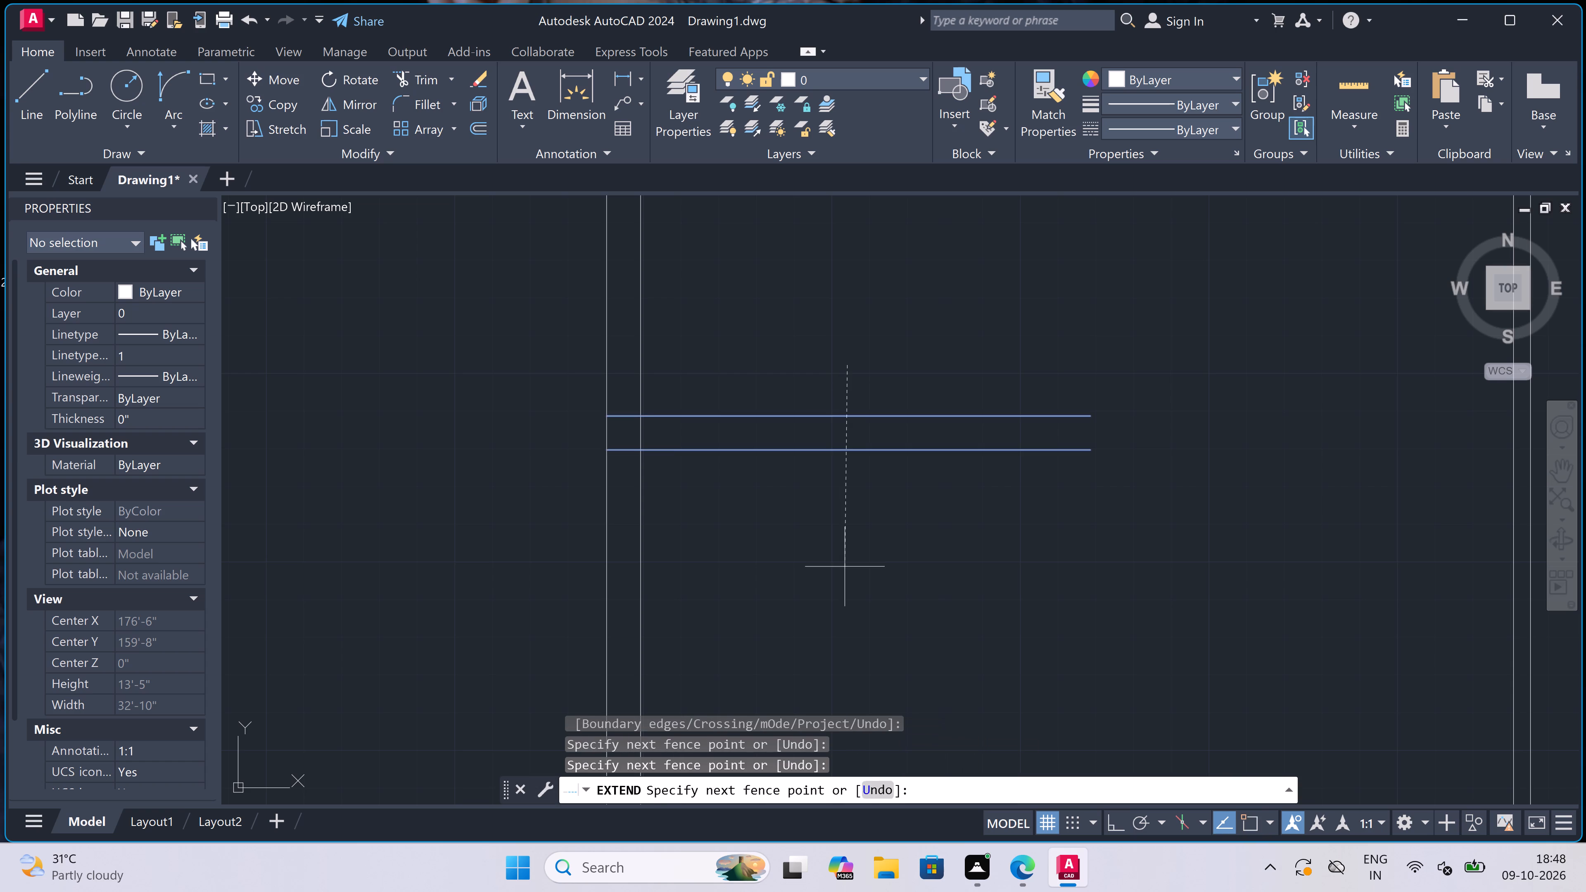
scroll(874, 354, down, 2)
click(877, 353)
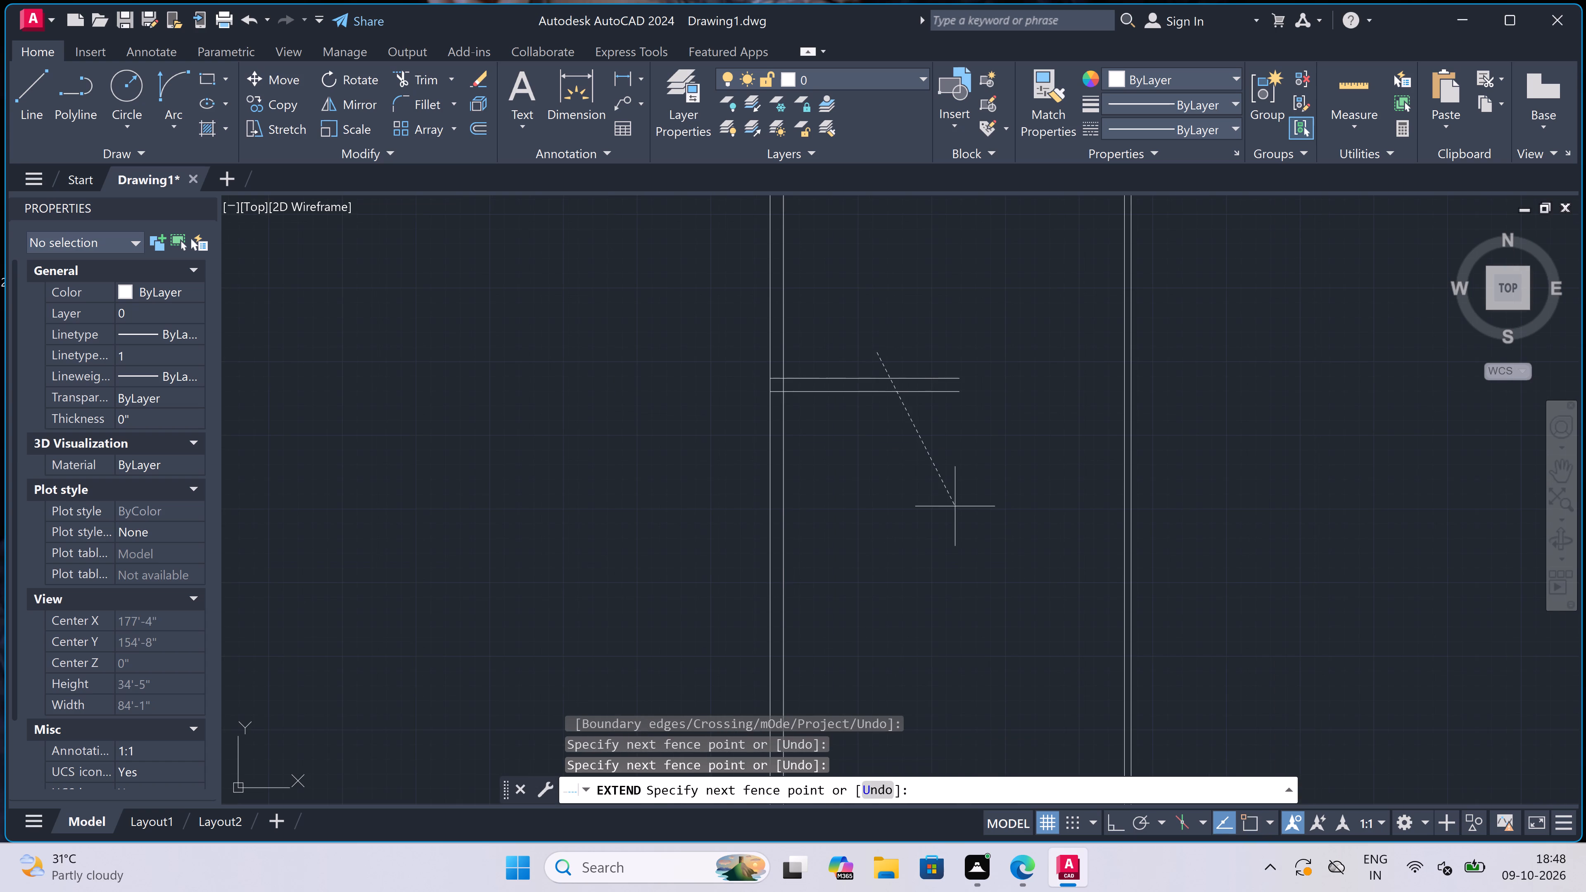
click(962, 514)
key(Escape)
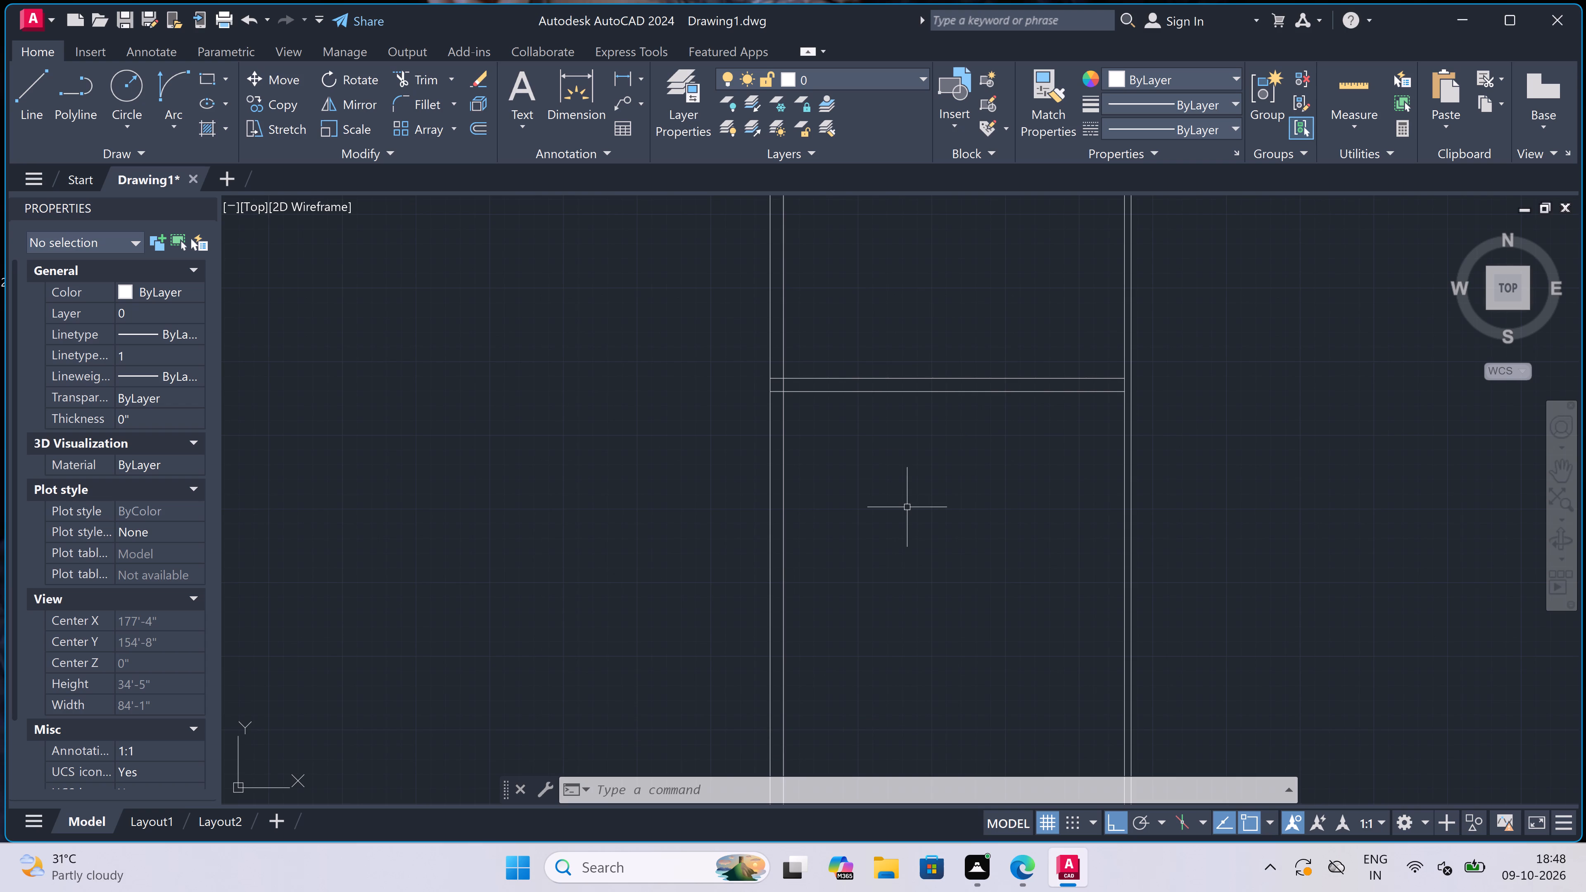
Draw lines from the cross wall's top right corner: 7' down the right wall's inner line, 8'6" left, and up to the cross wall's top line.
scroll(907, 507, down, 3)
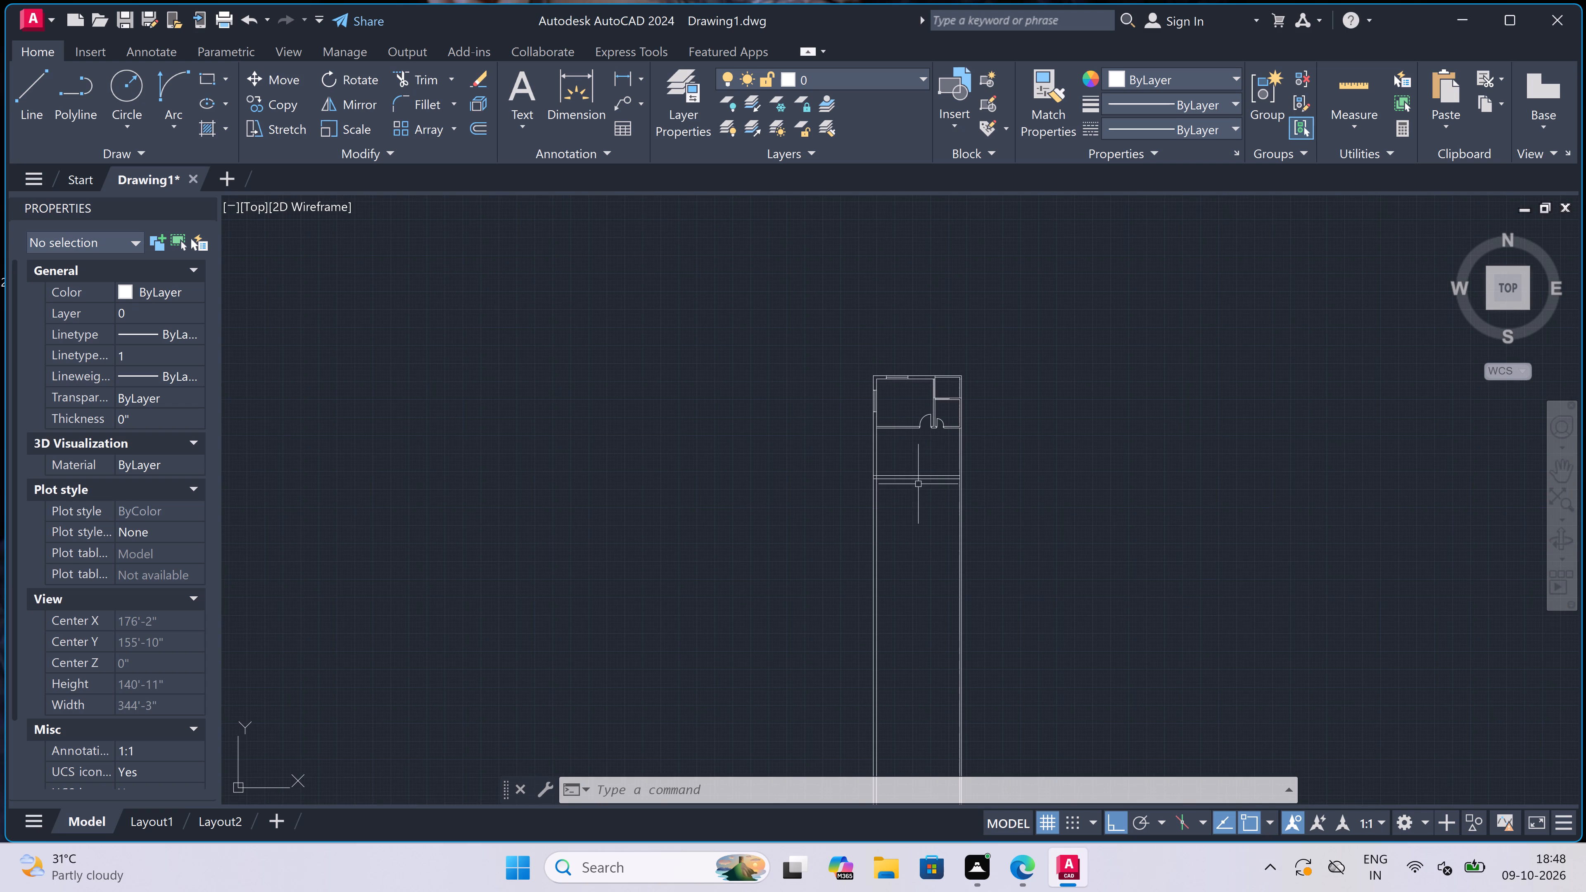
scroll(935, 444, up, 3)
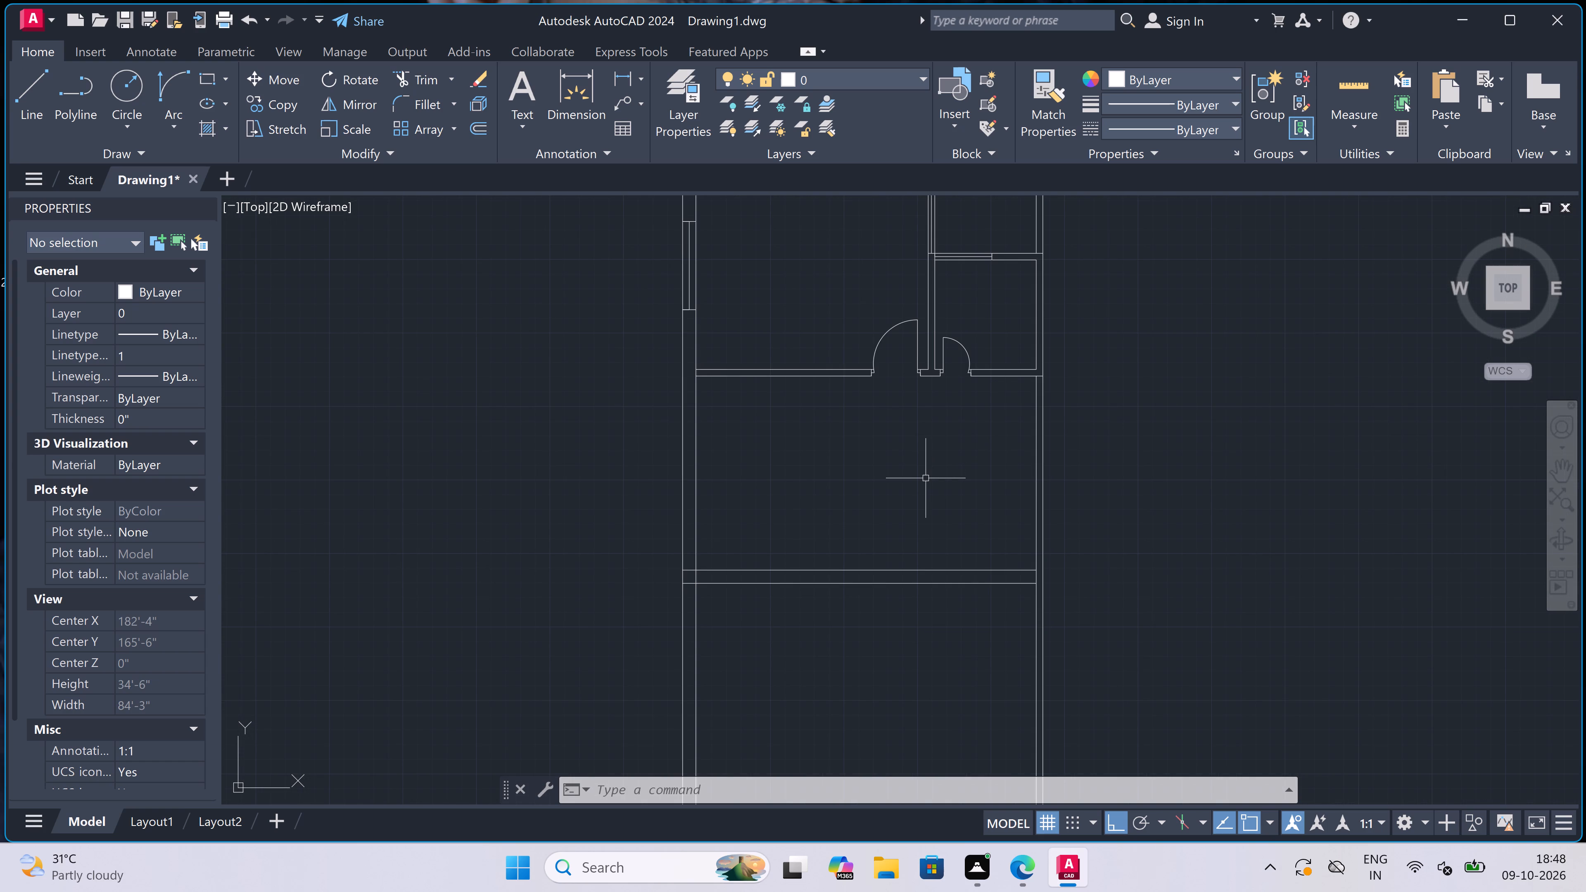
scroll(927, 478, up, 1)
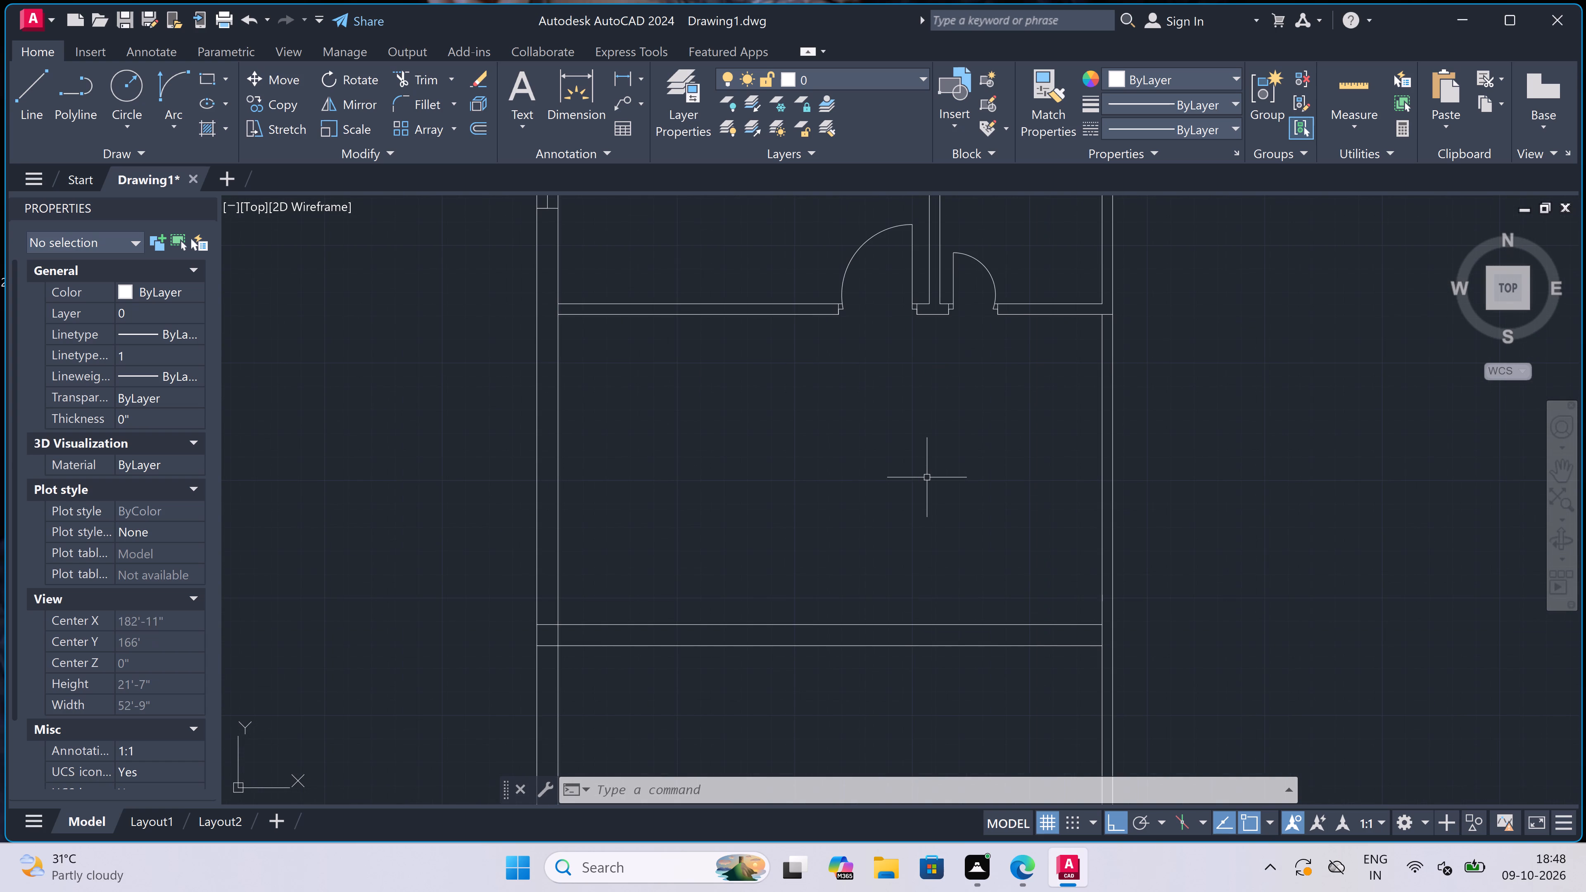
key(l)
key(space)
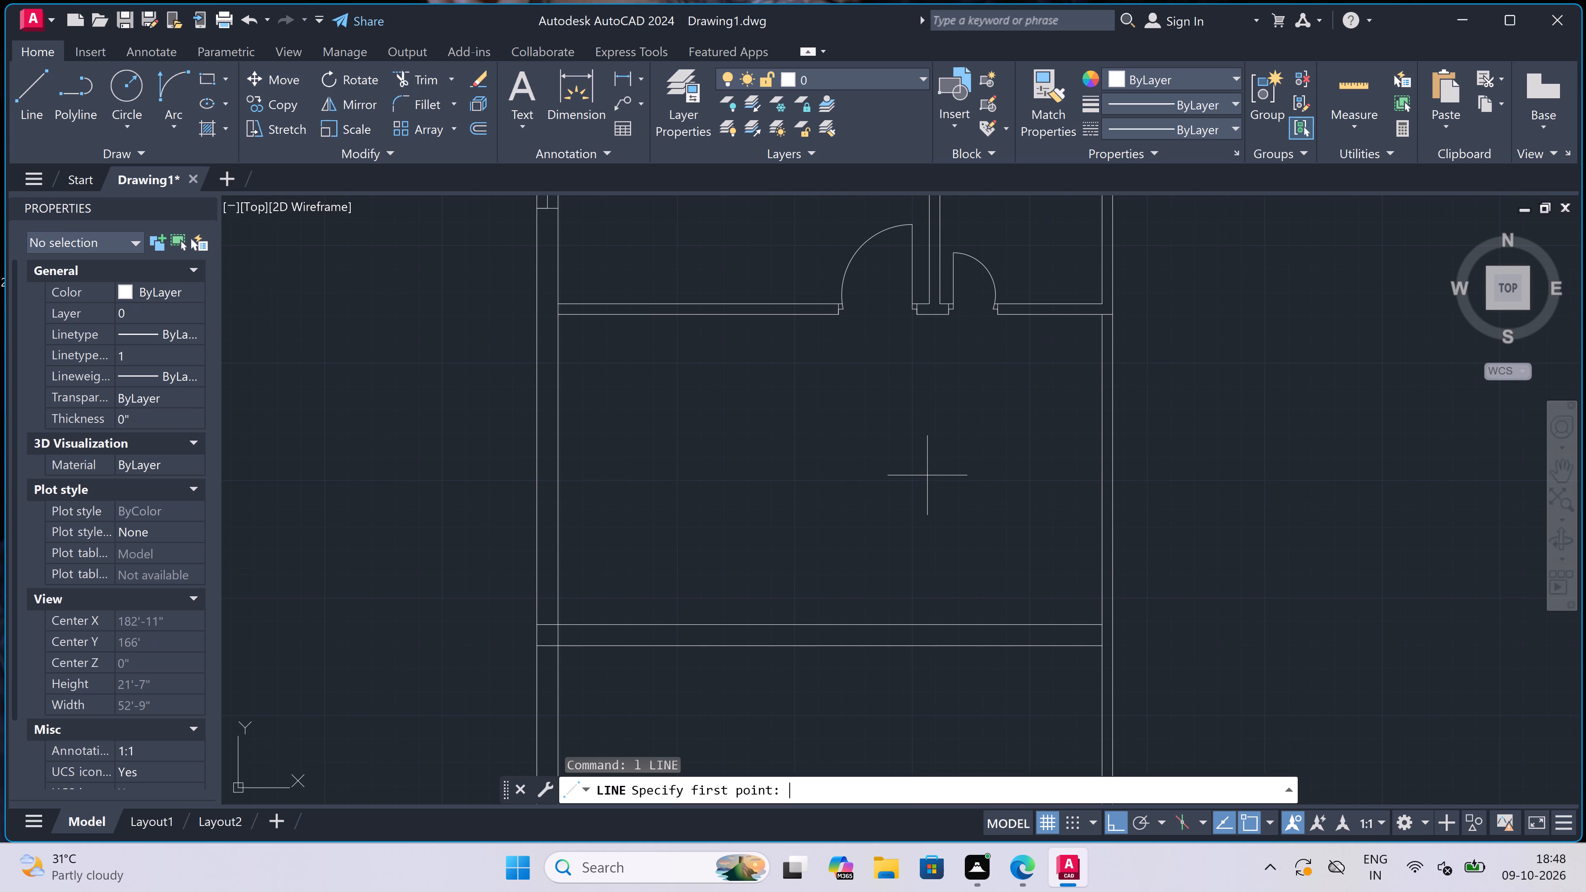
scroll(912, 531, down, 1)
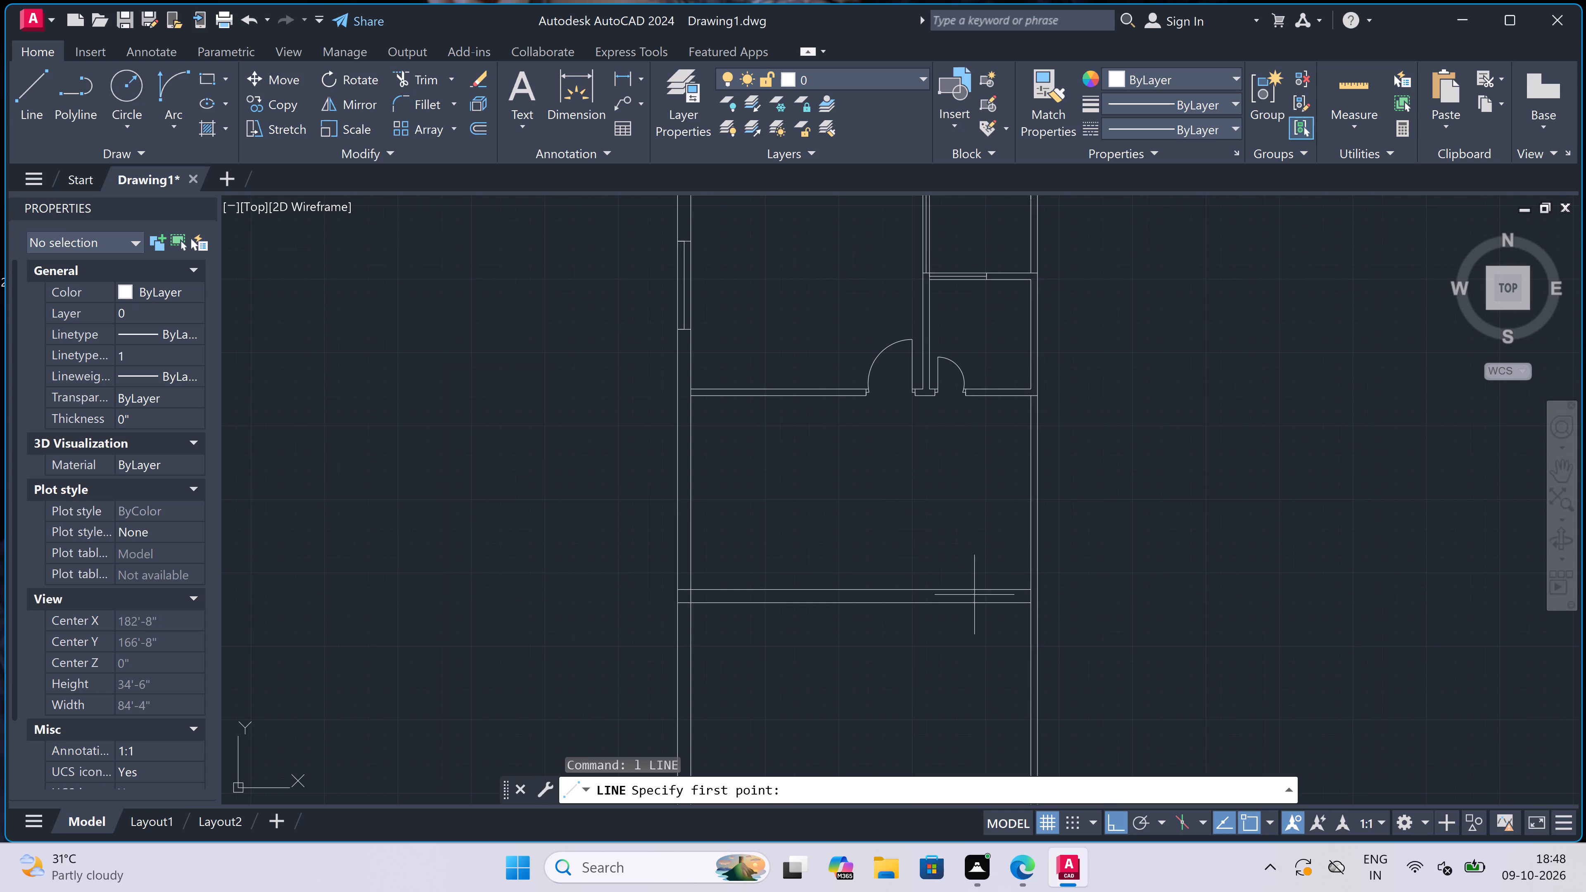
scroll(935, 549, down, 1)
scroll(943, 574, up, 1)
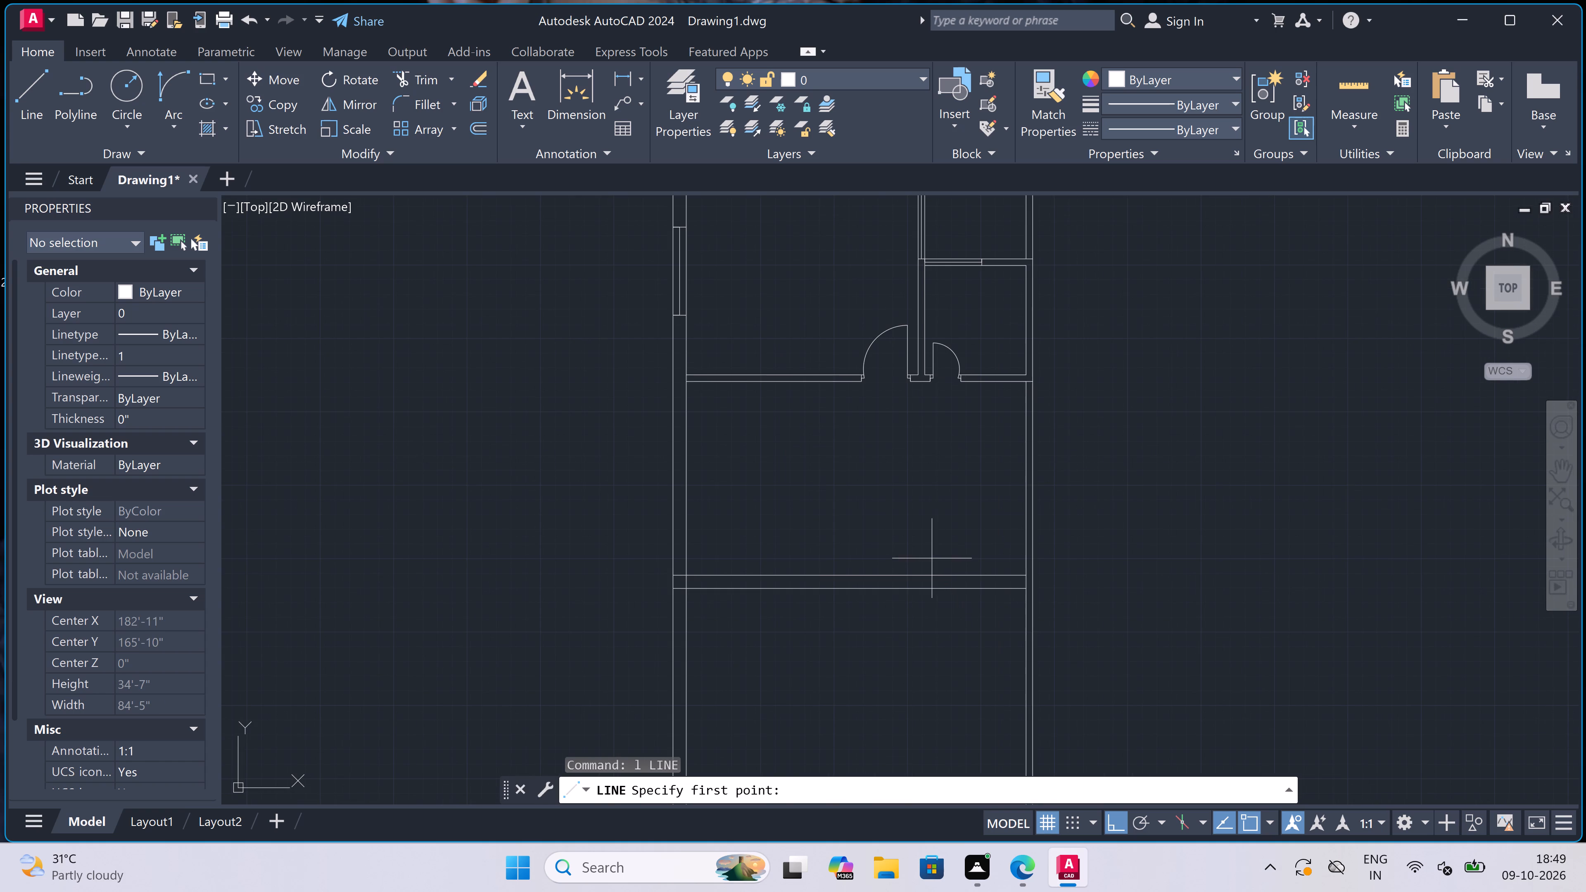
scroll(932, 557, down, 1)
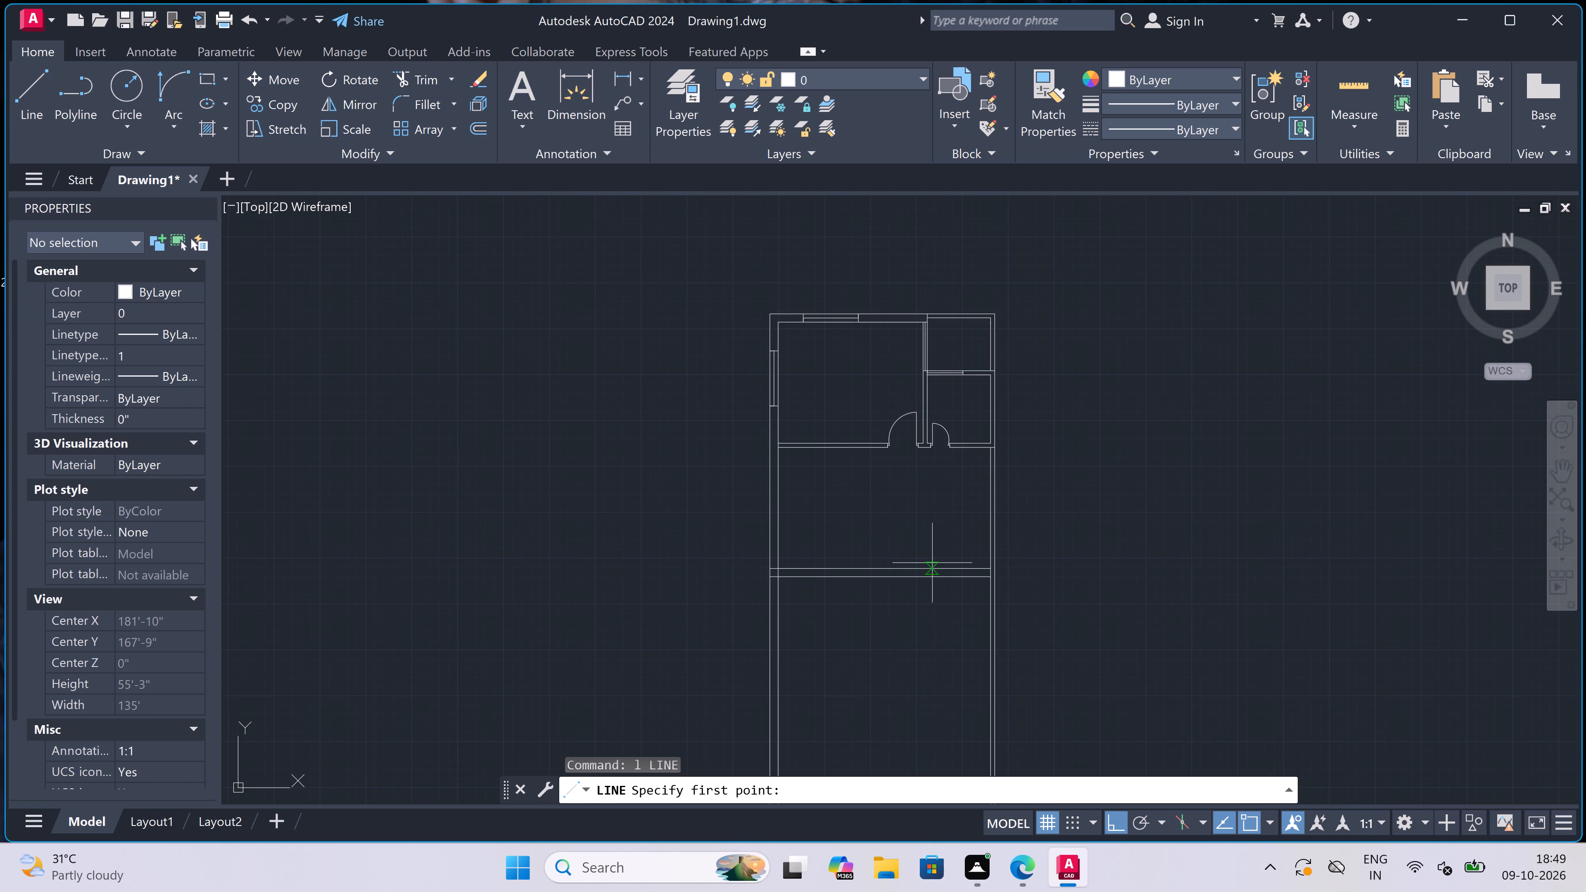
scroll(947, 645, up, 2)
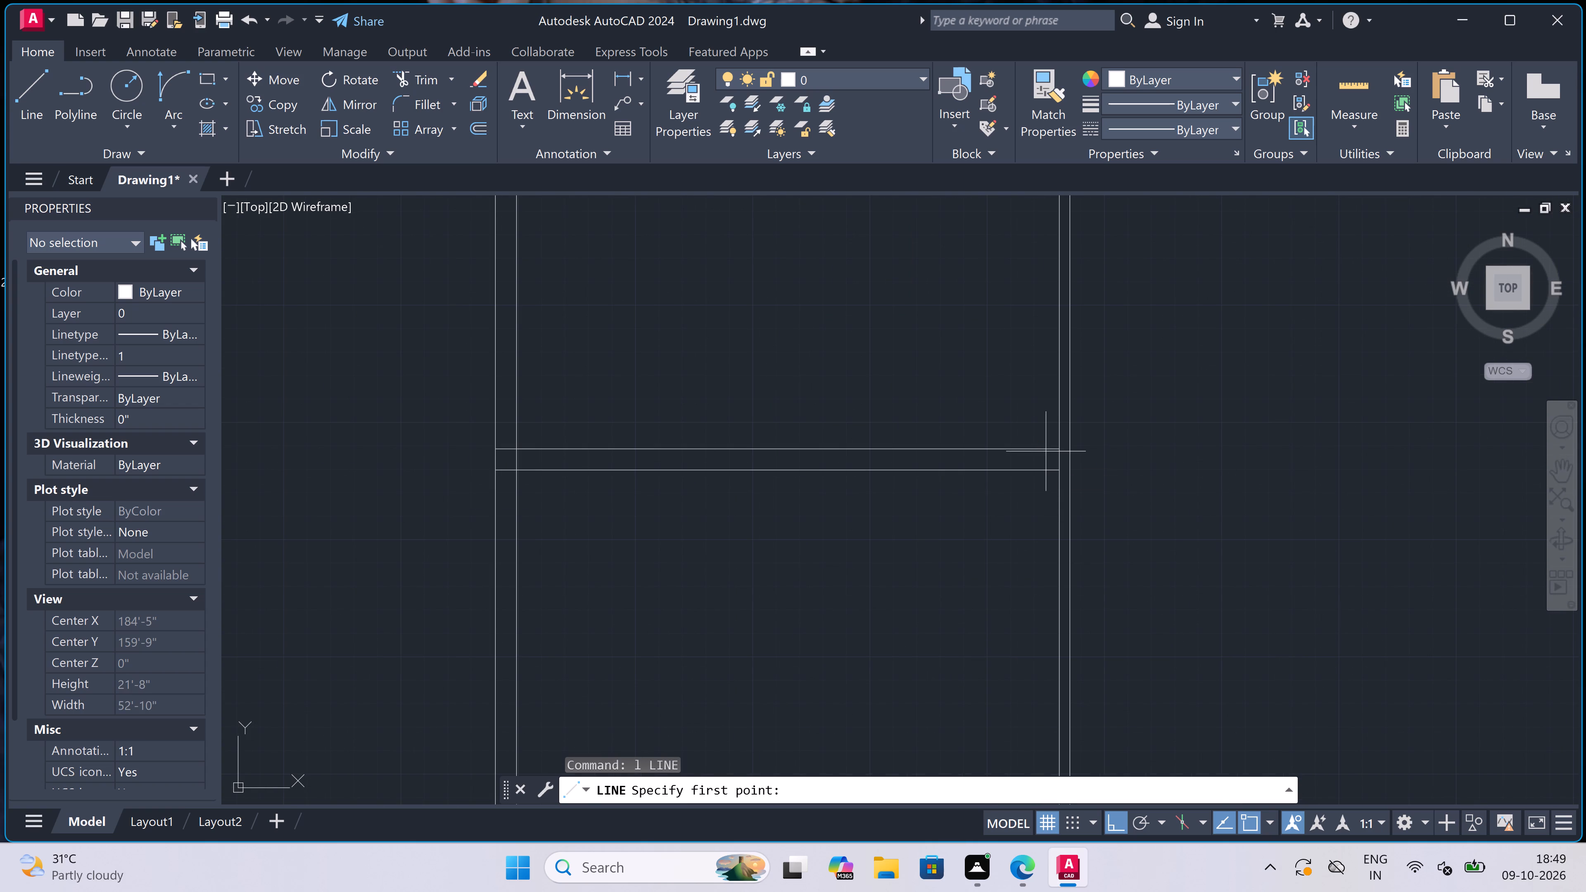
click(1057, 448)
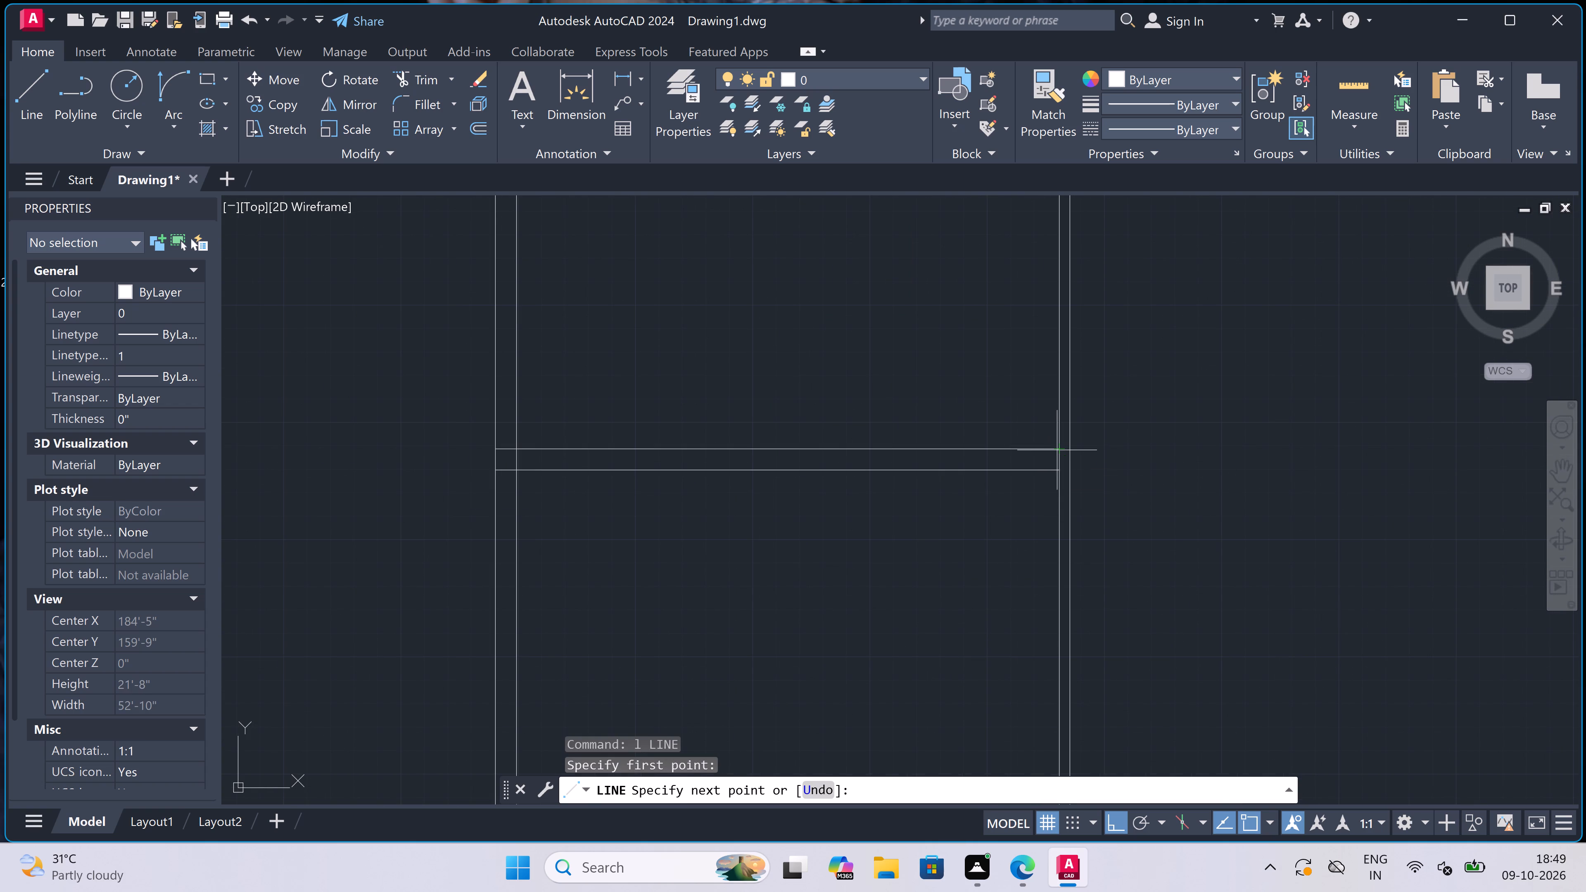
text(7')
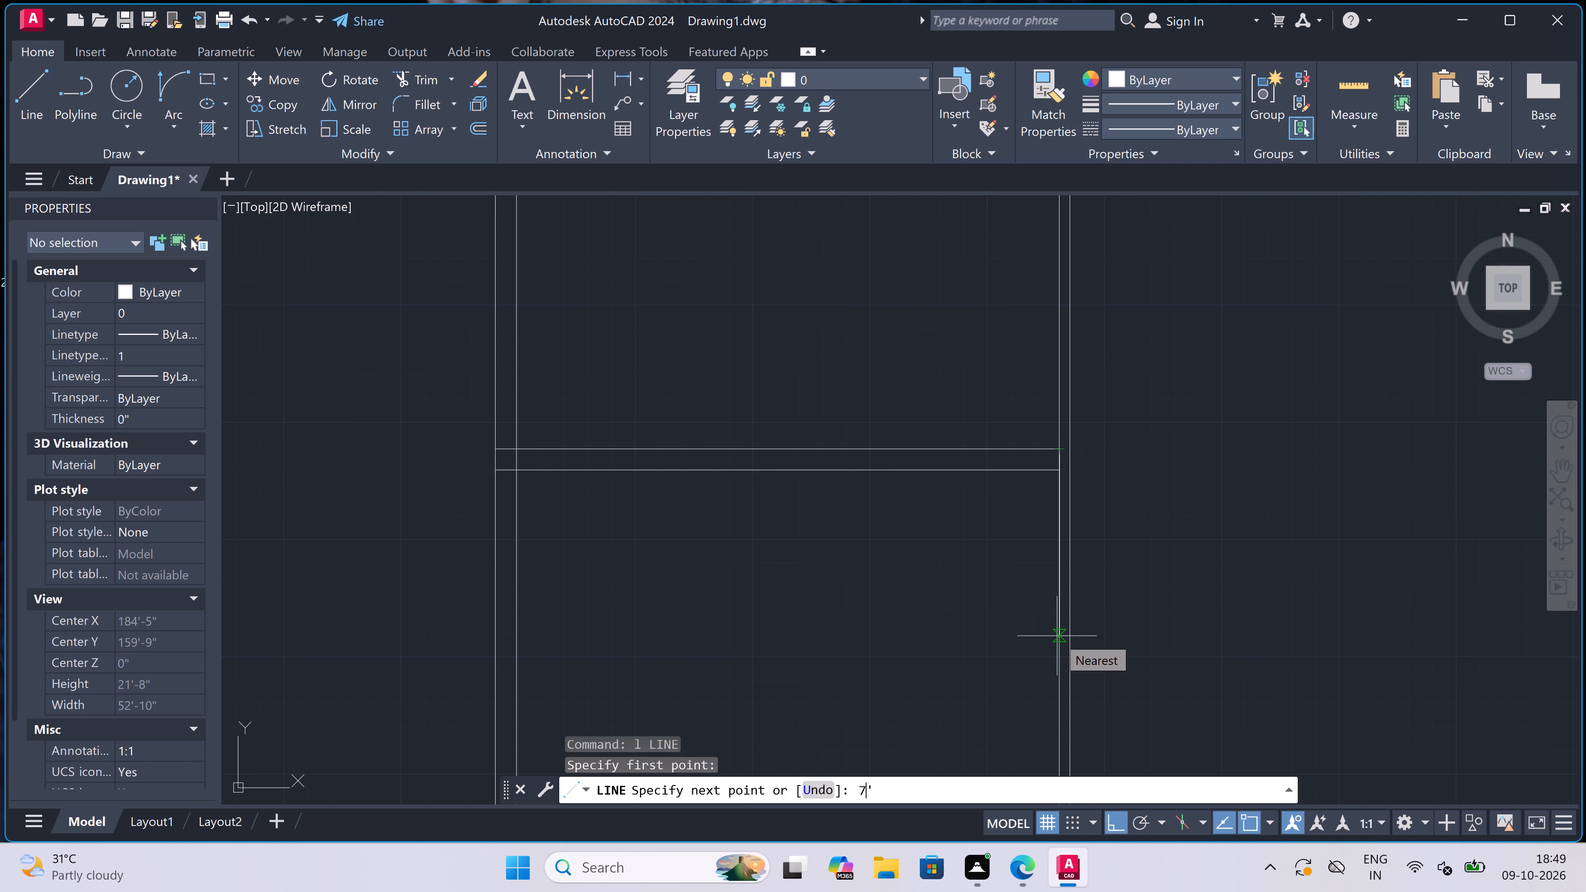
key(space)
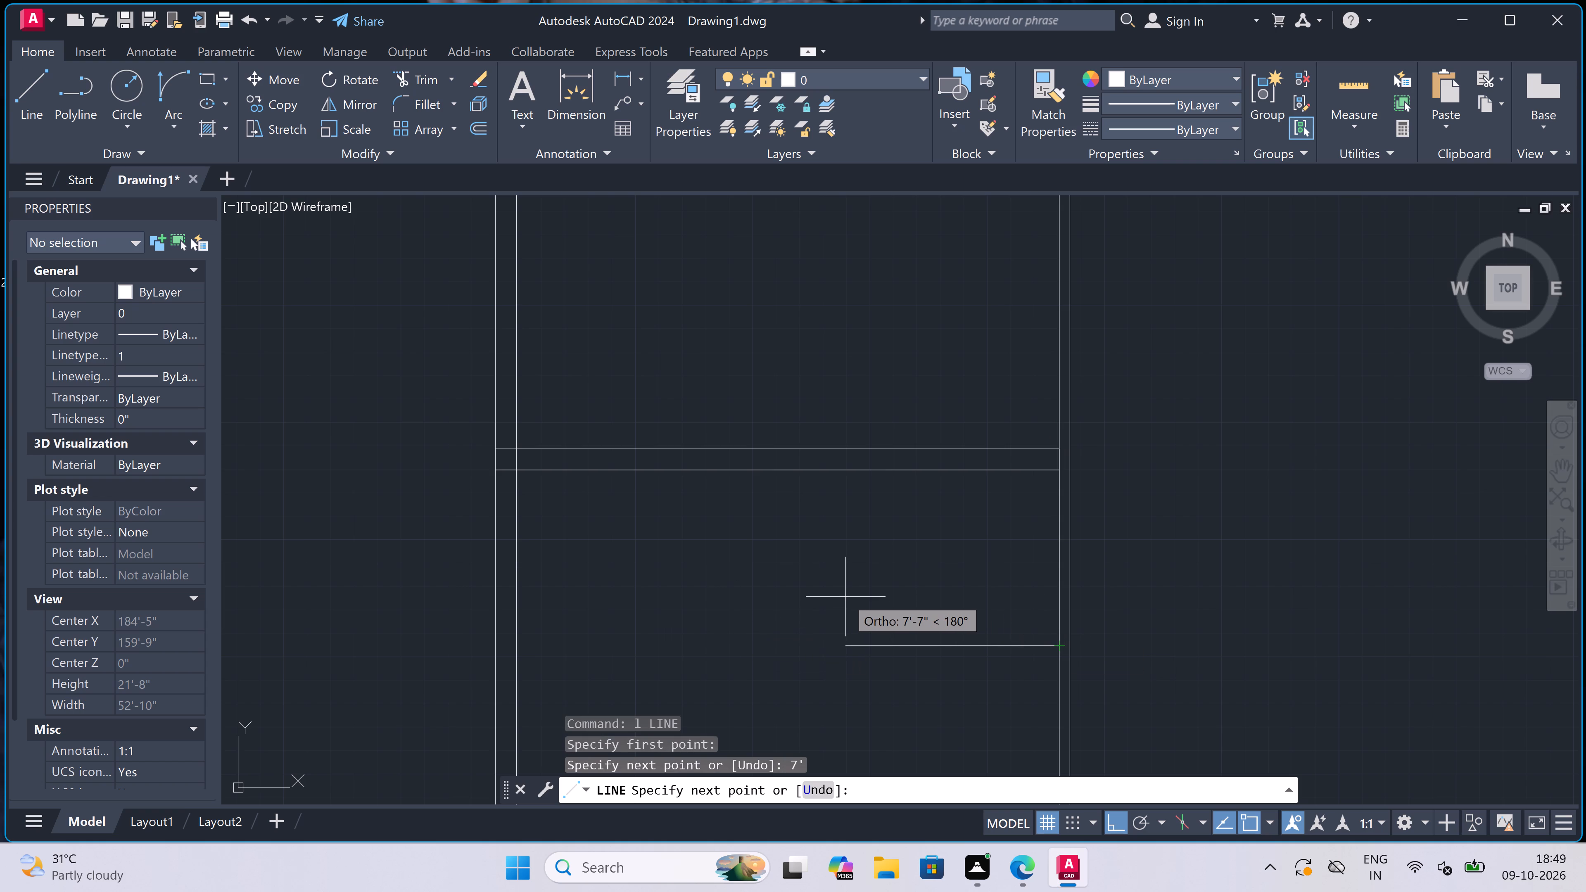
text(8'6)
key(shift+quotedbl)
key(space)
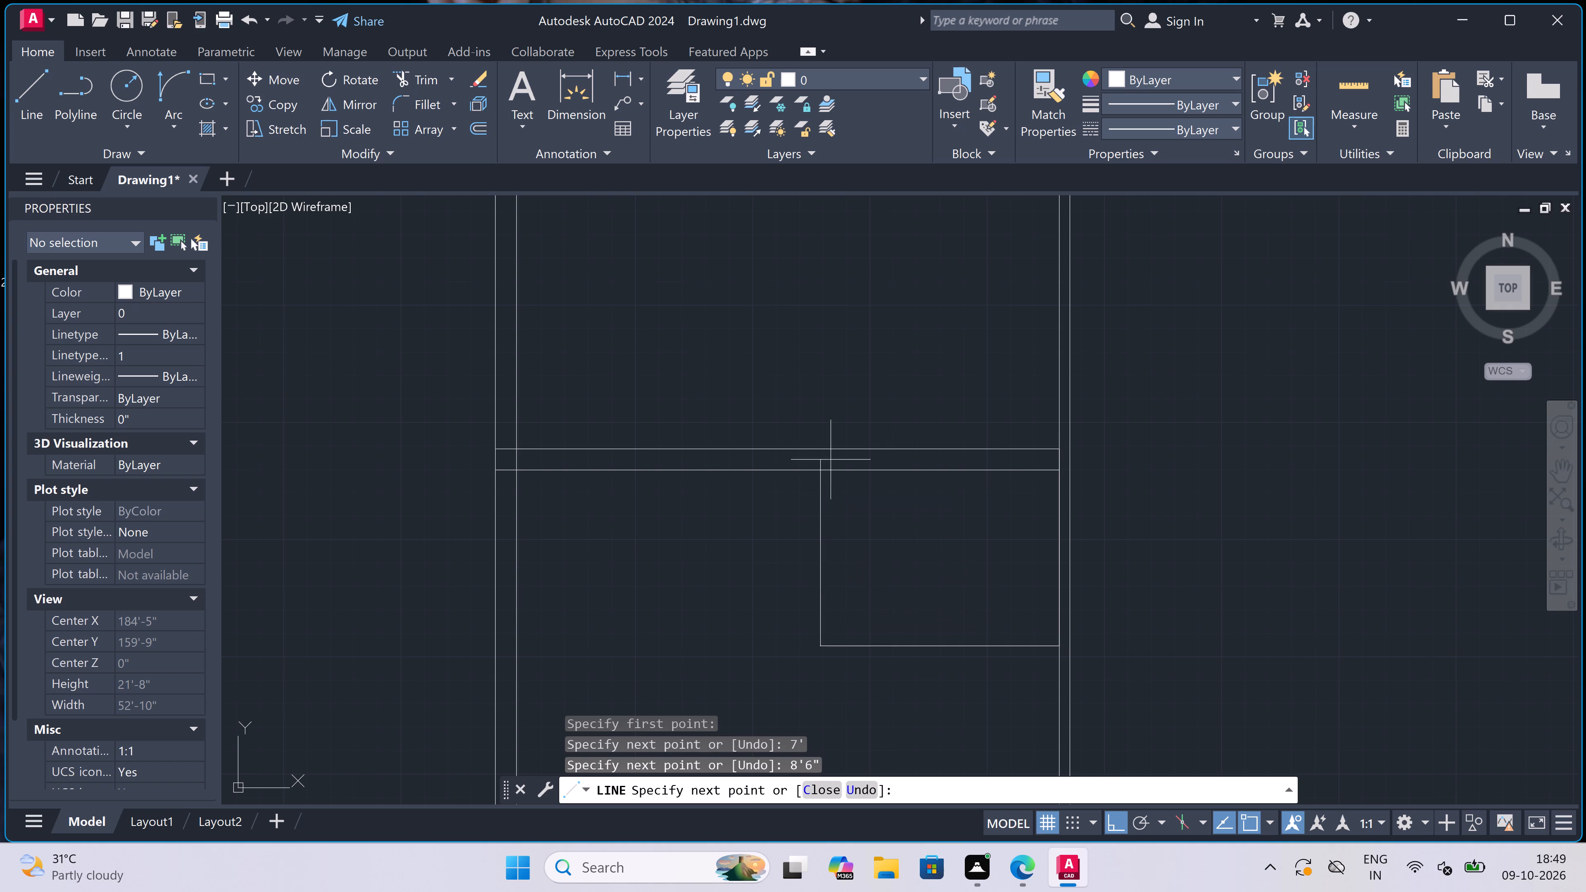
click(822, 452)
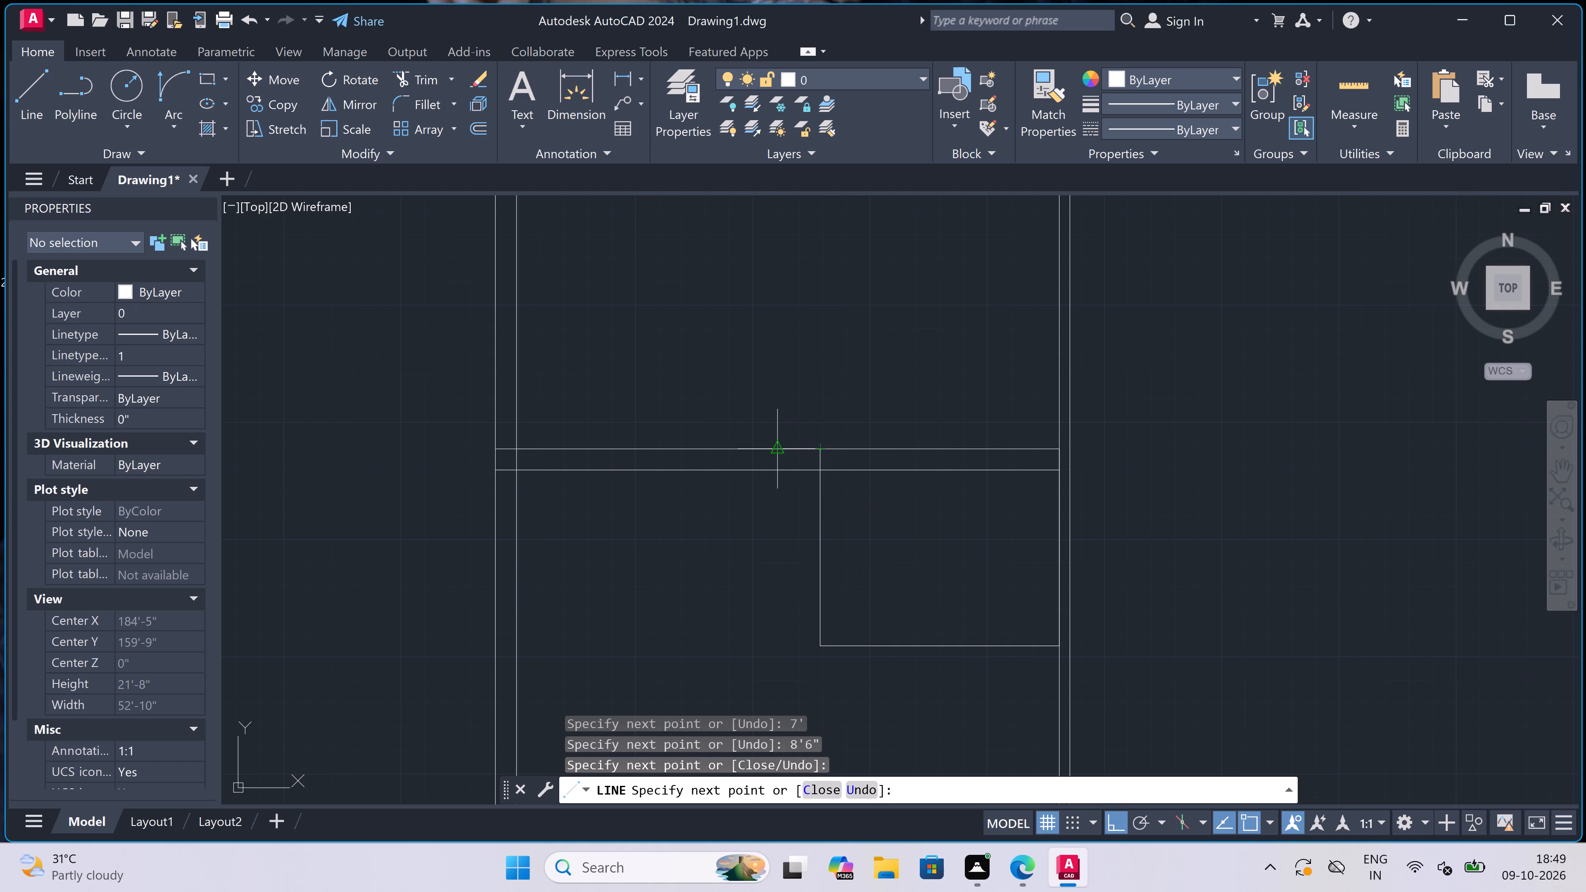
Continue the lines 9" left, down level with the room's bottom line, 9" further down, and right to the right outer wall's inner line.
text(9")
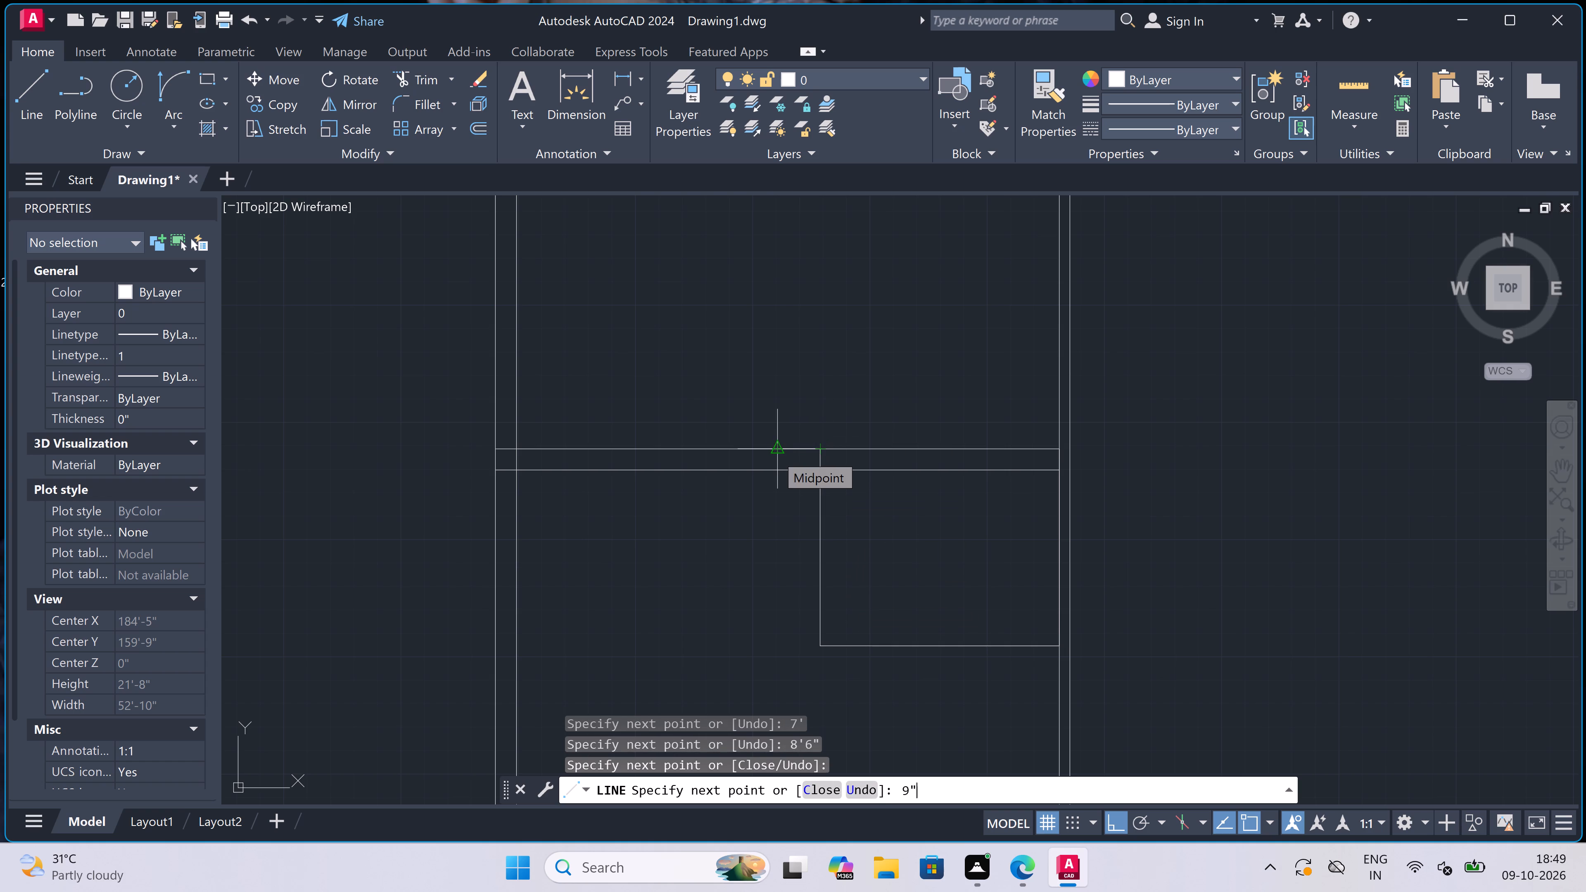
key(space)
scroll(809, 626, down, 1)
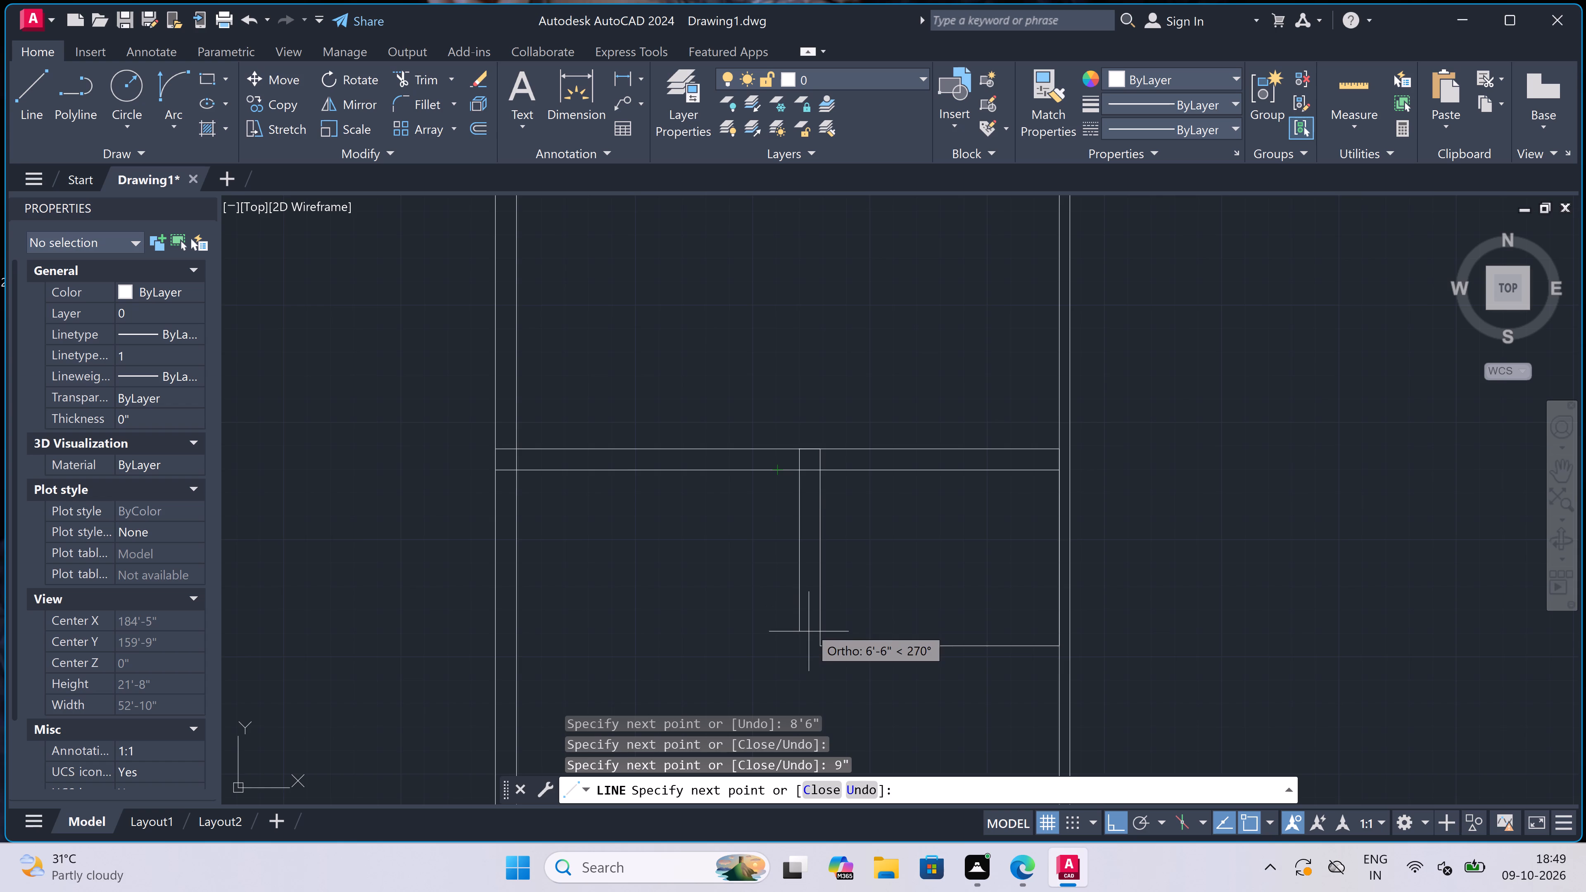
scroll(801, 657, up, 3)
scroll(817, 618, up, 1)
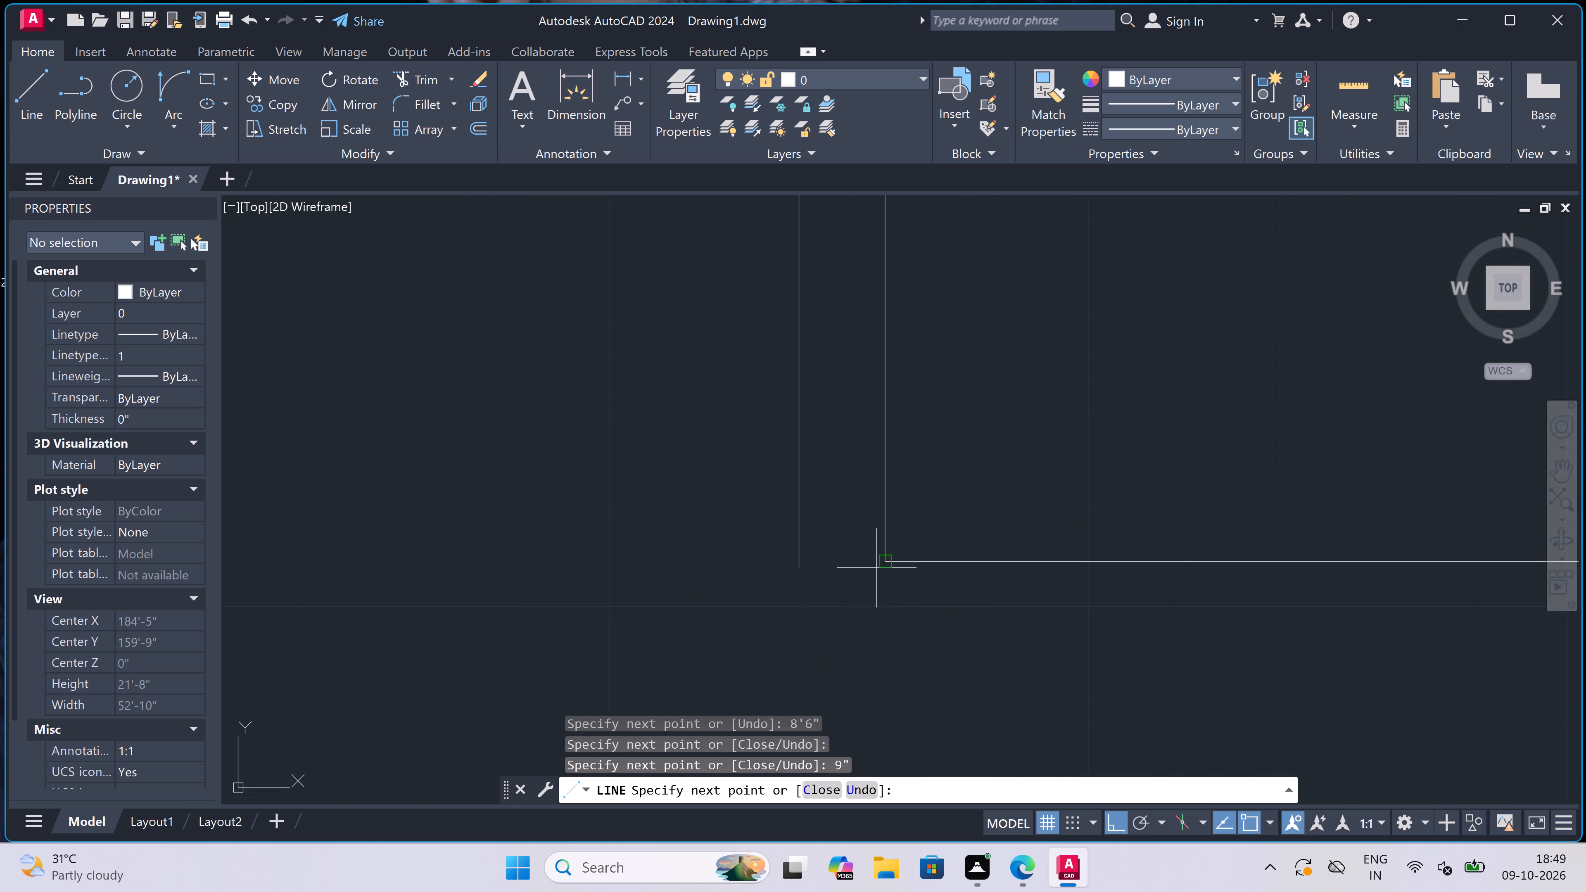
click(800, 560)
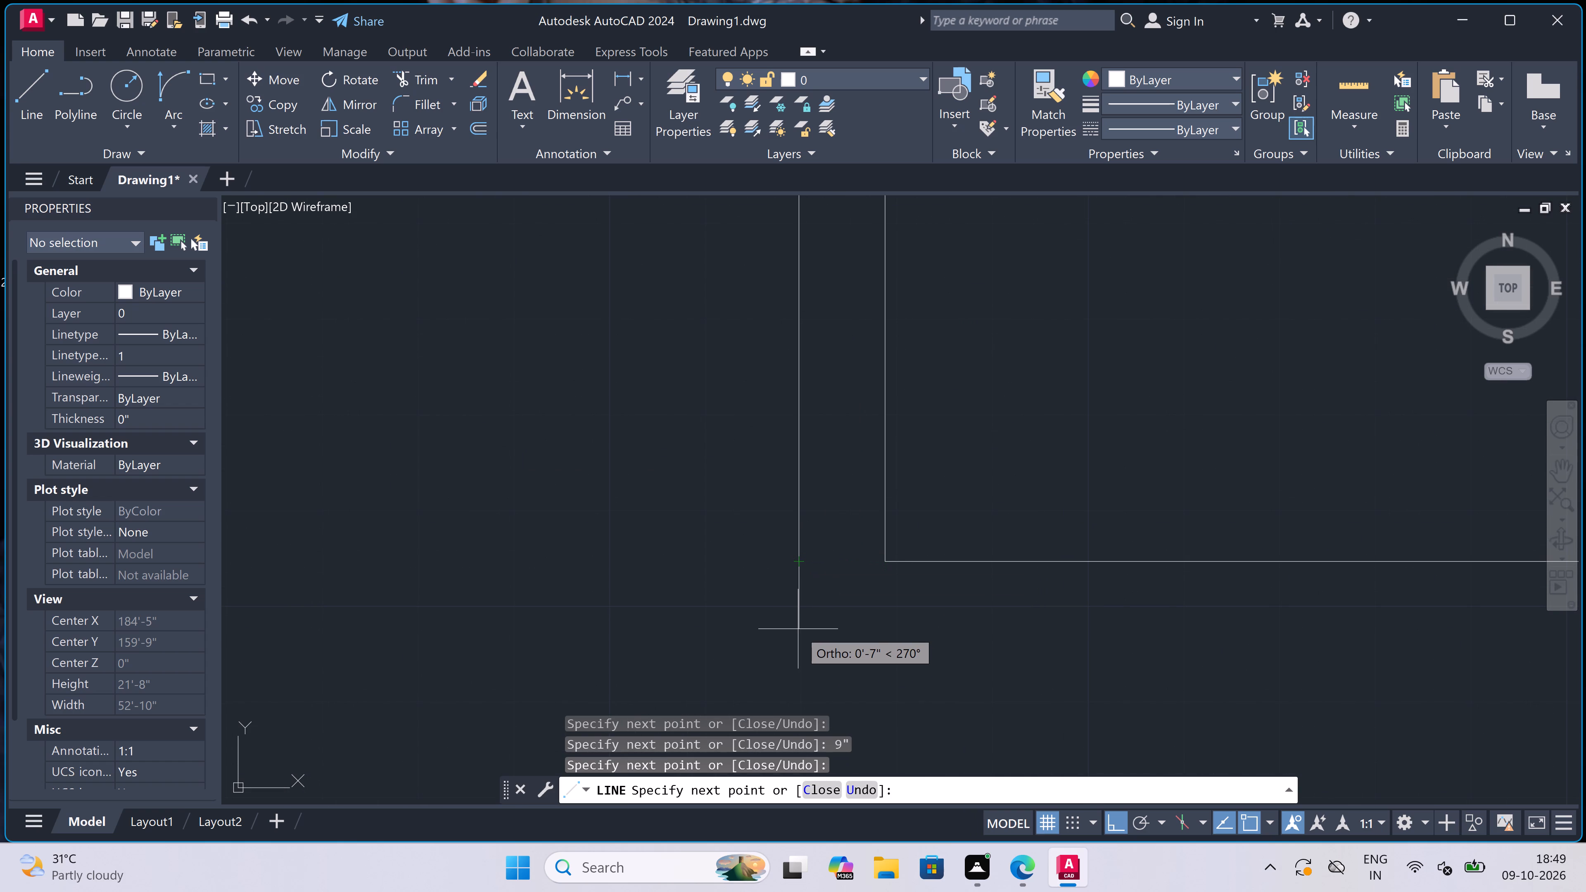
text(9")
key(space)
scroll(802, 618, down, 2)
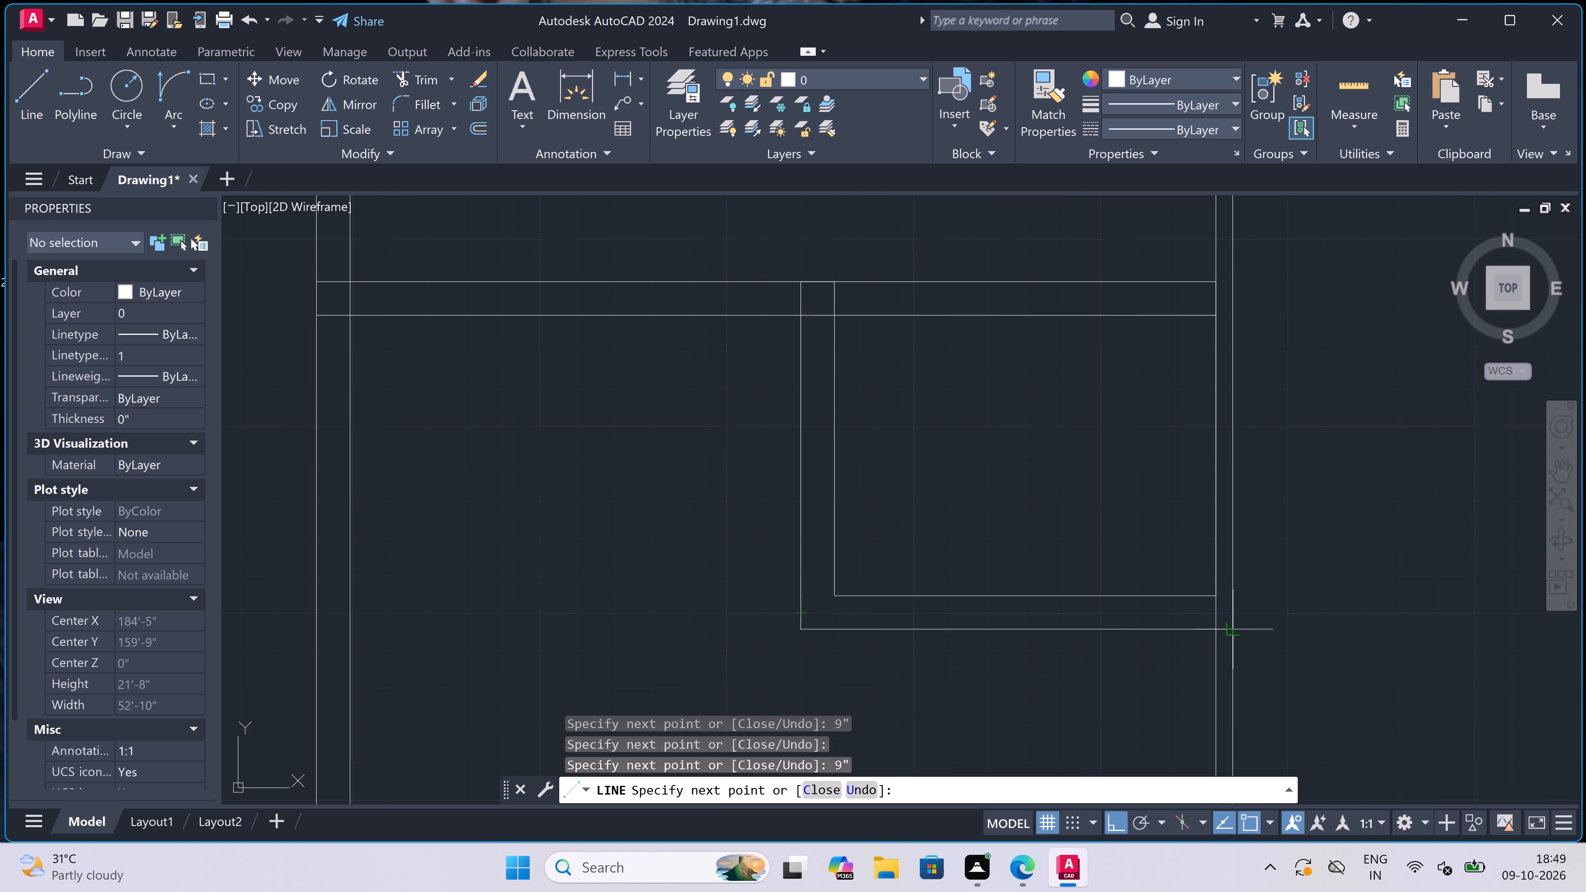
click(1219, 630)
key(Escape)
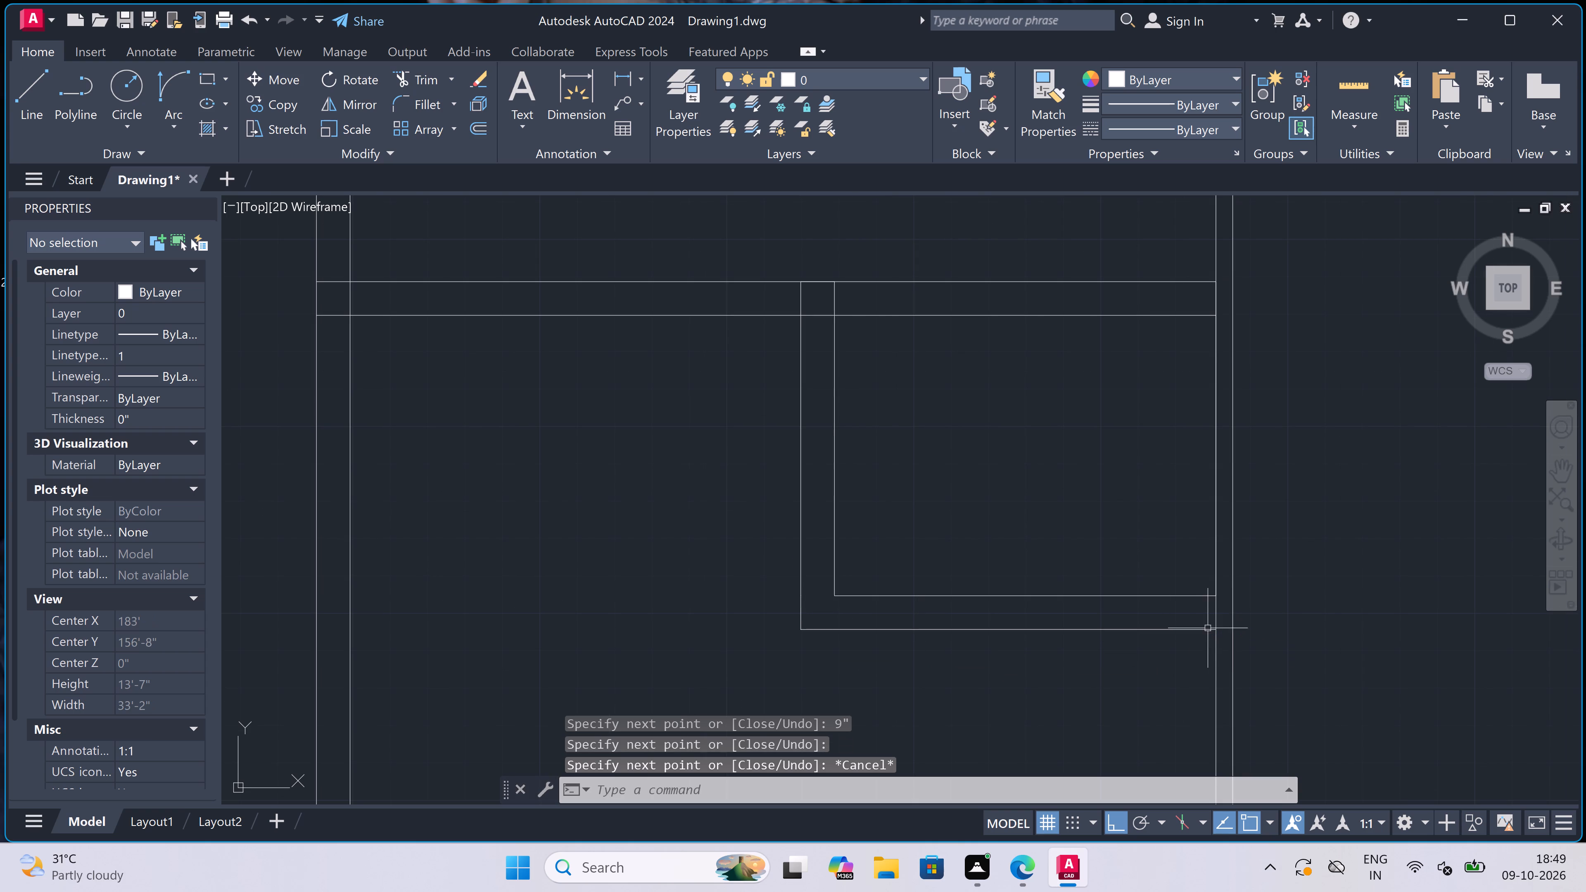
Trim both cross wall lines between the new vertical wall and the right outer wall.
key(t)
key(r)
key(space)
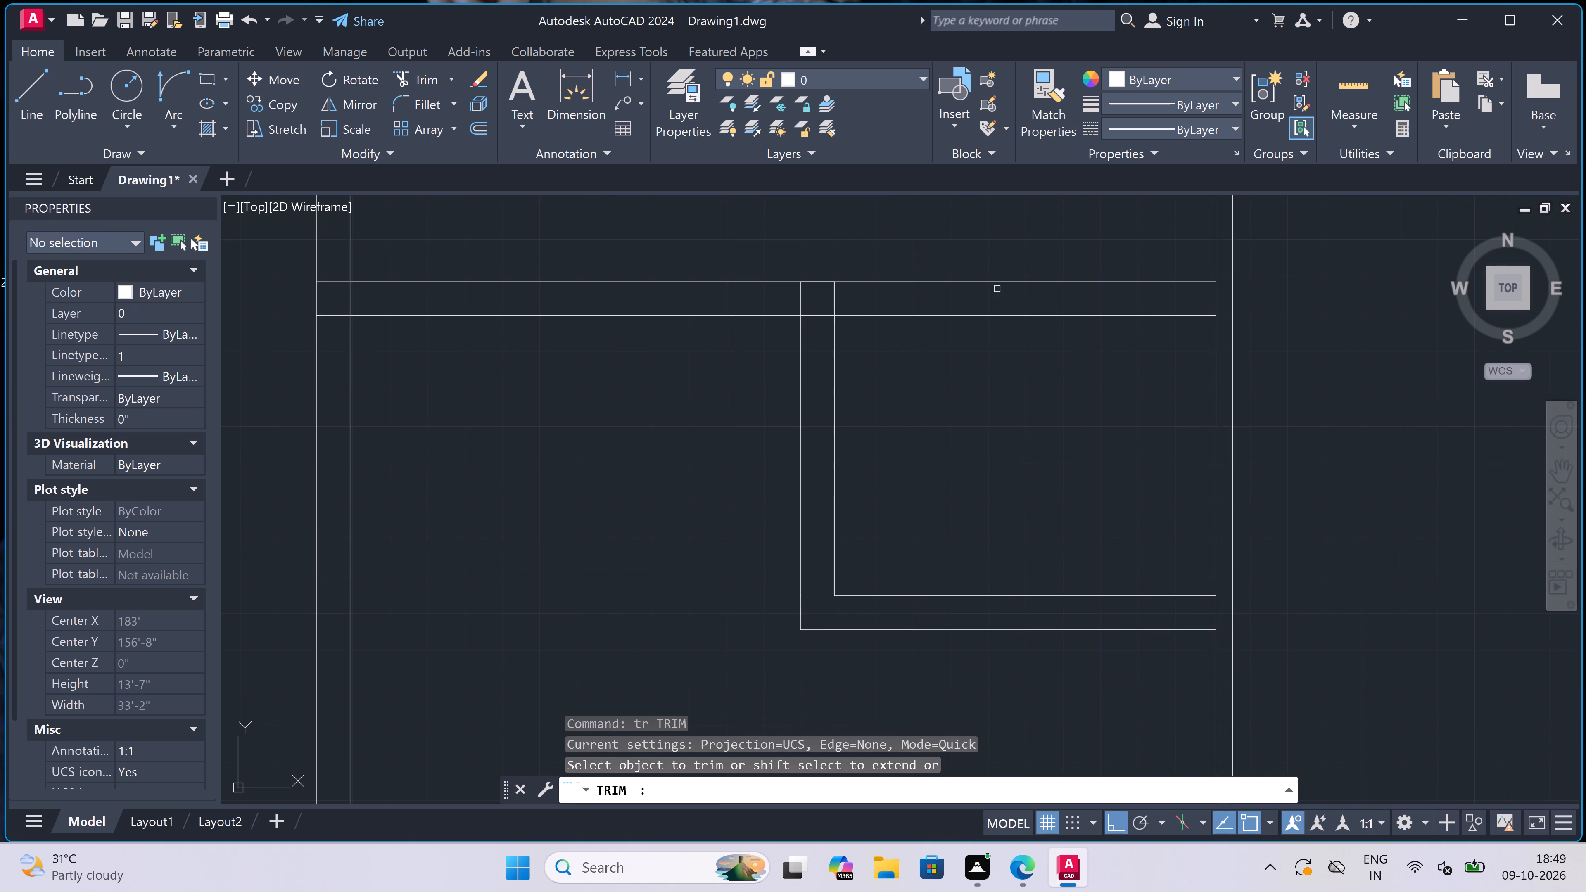
drag(998, 268, 1000, 276)
click(995, 427)
drag(996, 250, 998, 259)
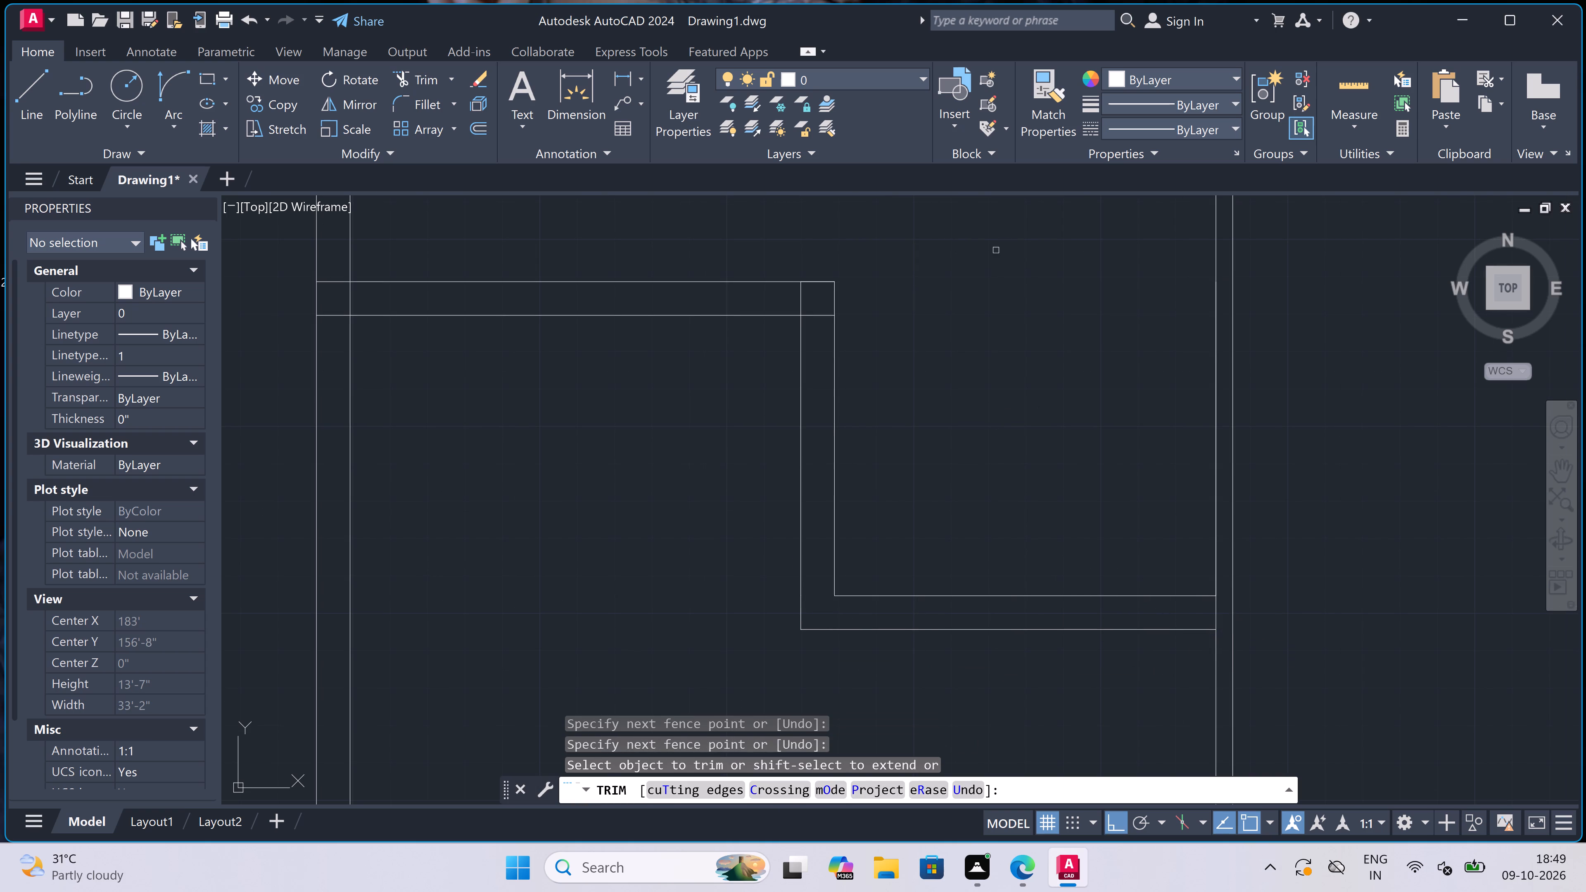
key(Escape)
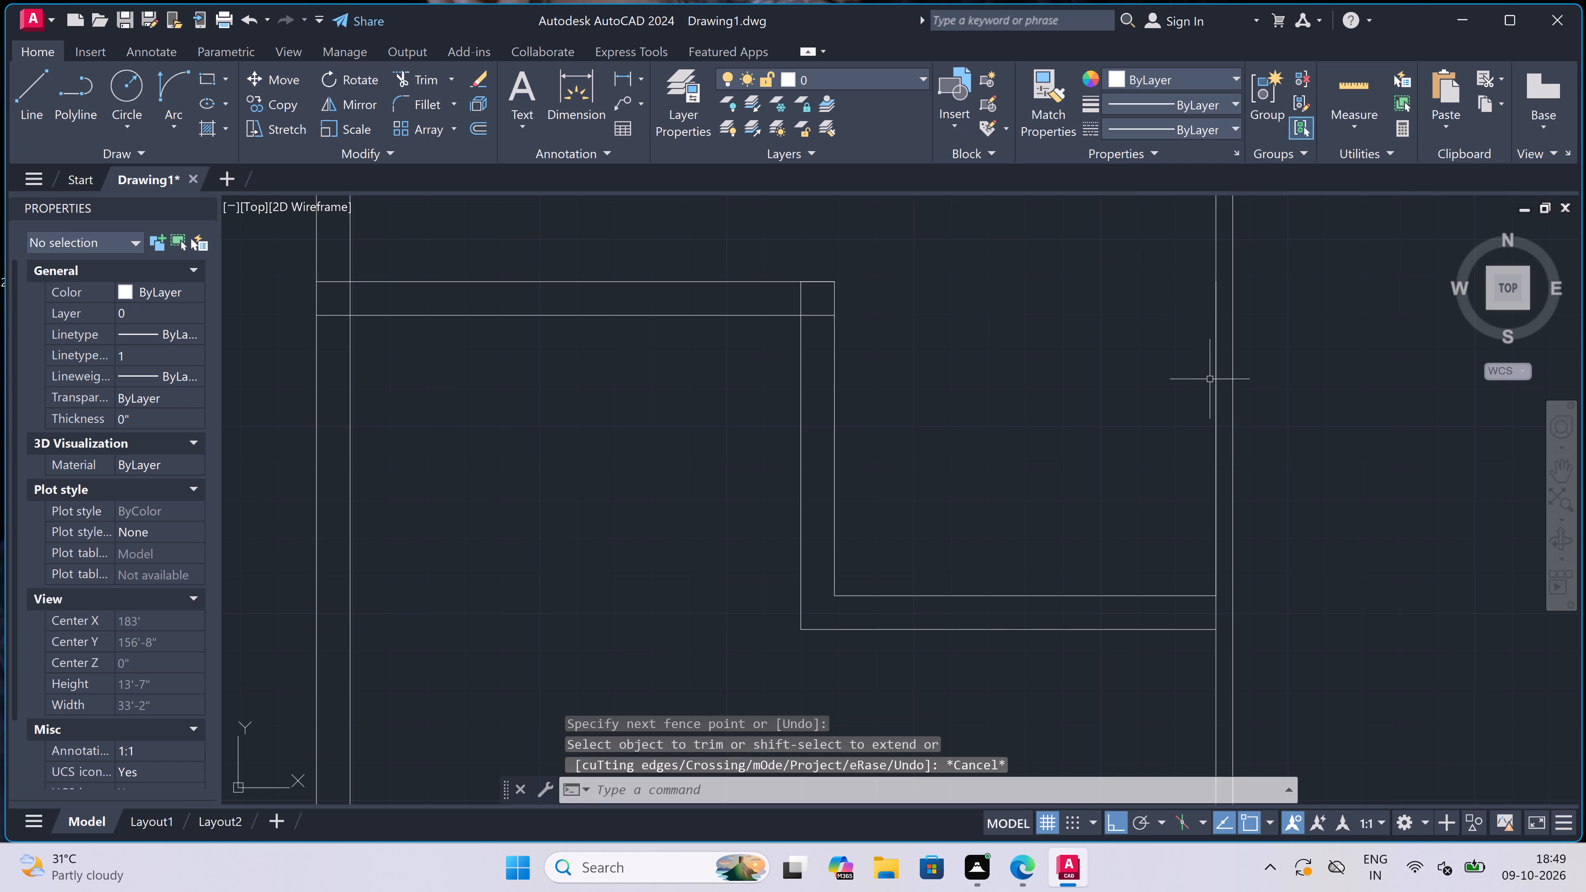
Delete the 7' line overlapping the right outer wall's inner line beside the stepped wall.
click(1216, 388)
key(Delete)
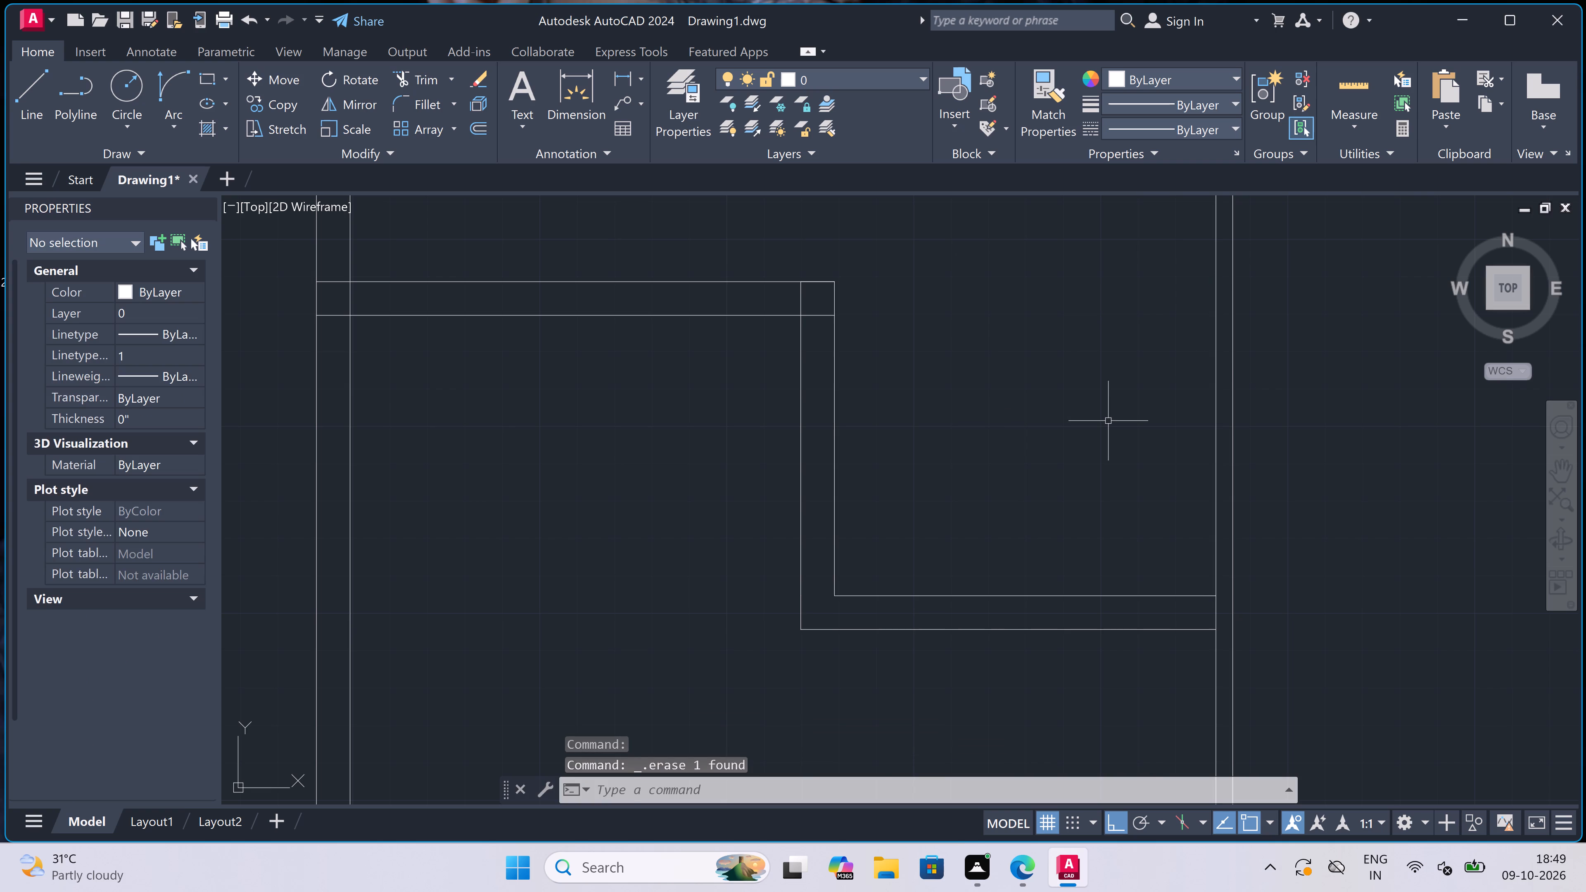
scroll(1107, 412, down, 2)
key(Escape)
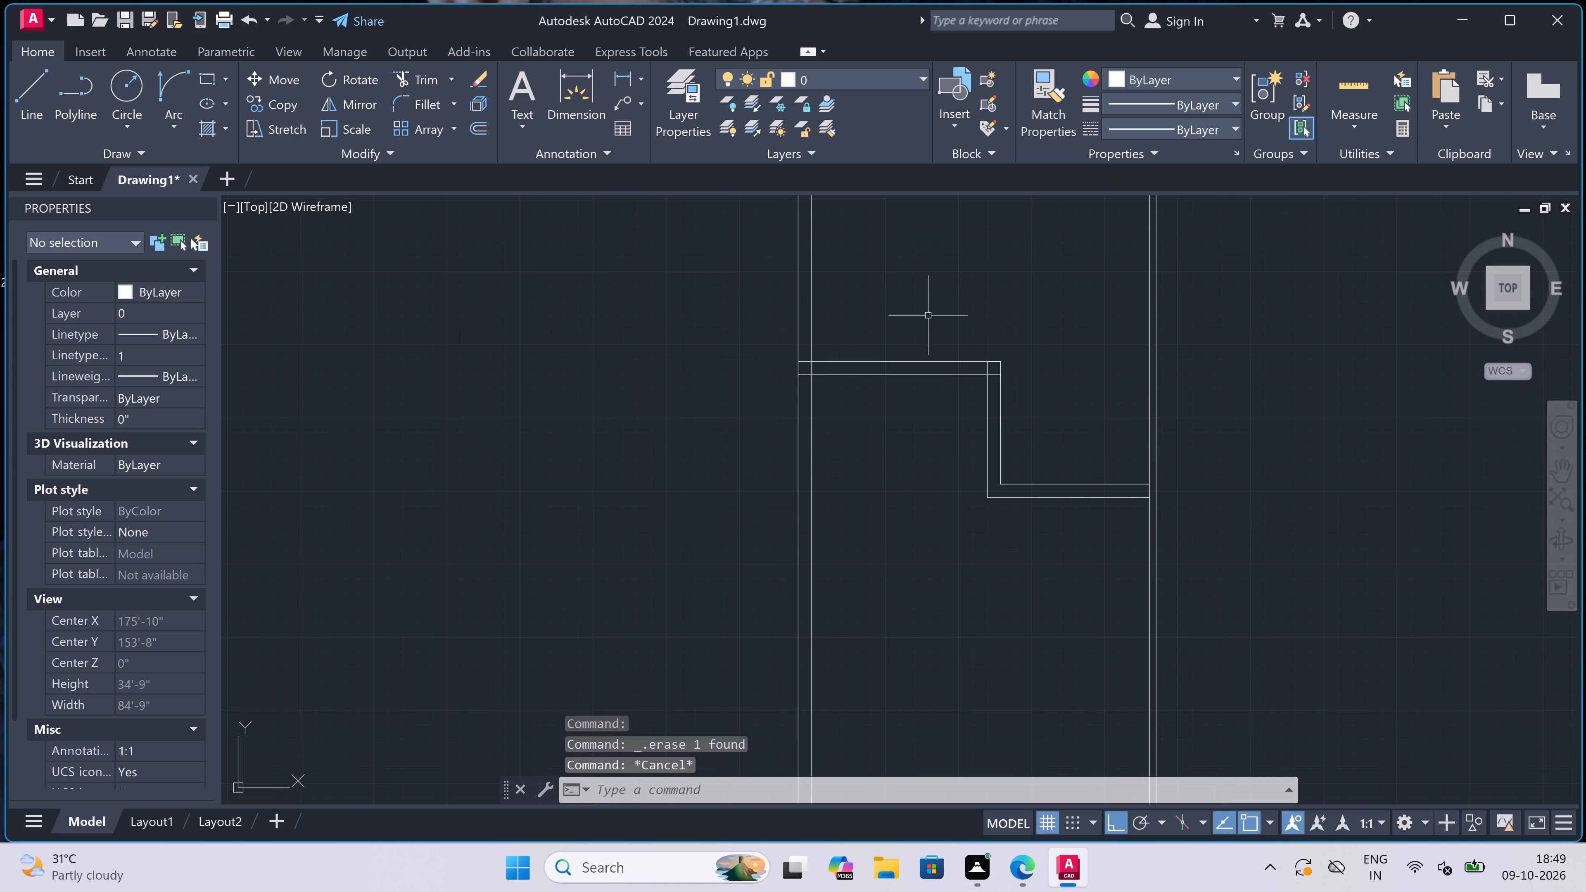
Trim away both remaining cross wall lines from the left outer wall's outer line to the new vertical wall.
key(t)
key(r)
key(space)
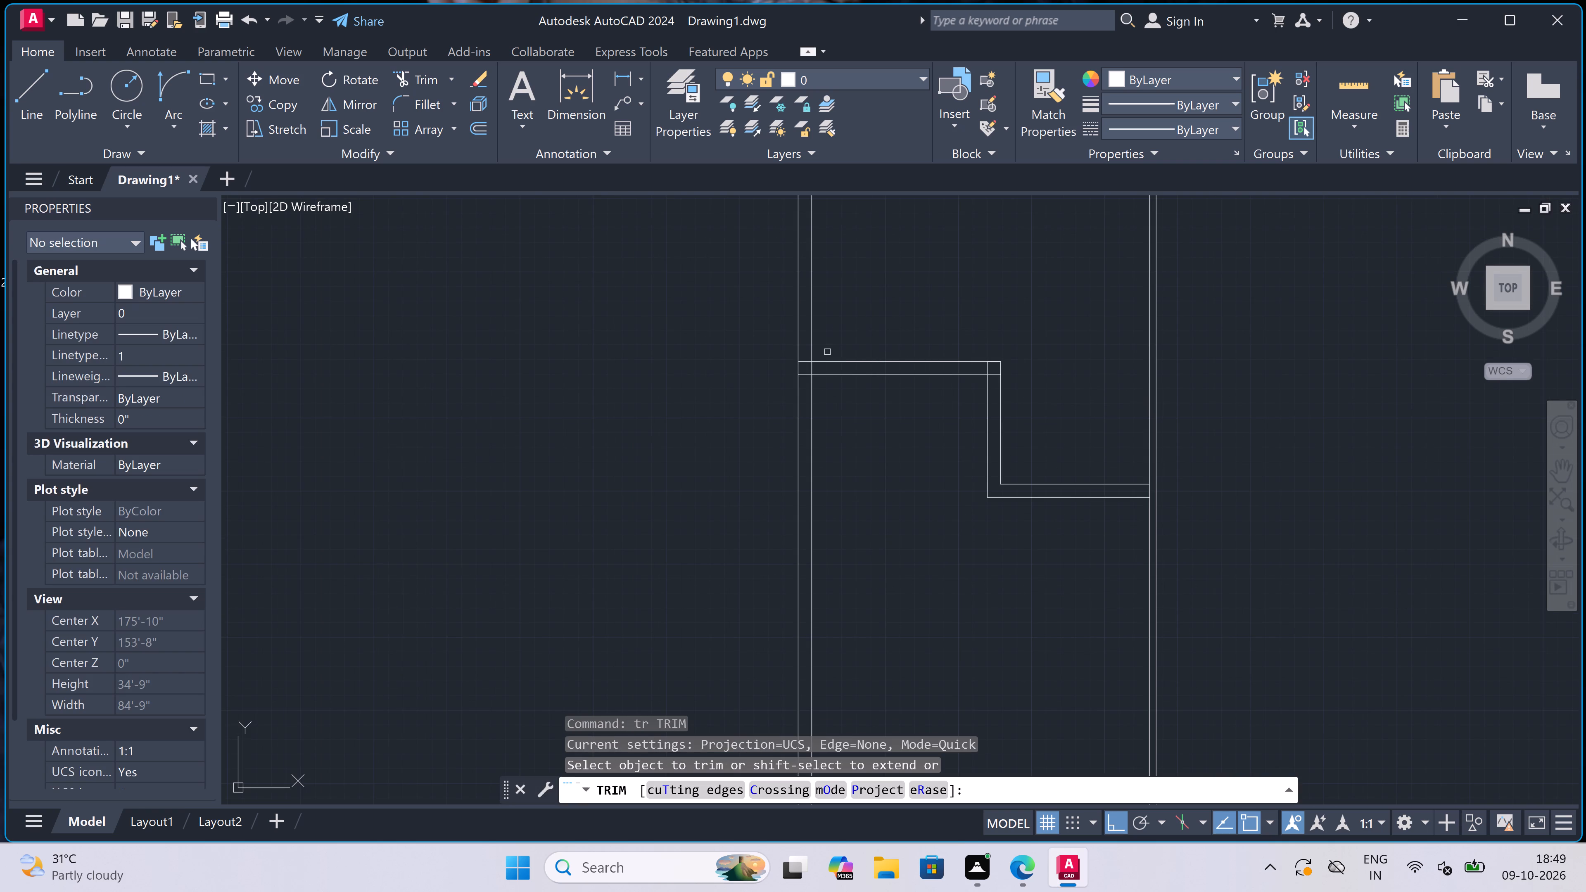
scroll(808, 363, up, 2)
click(794, 344)
click(794, 348)
click(795, 412)
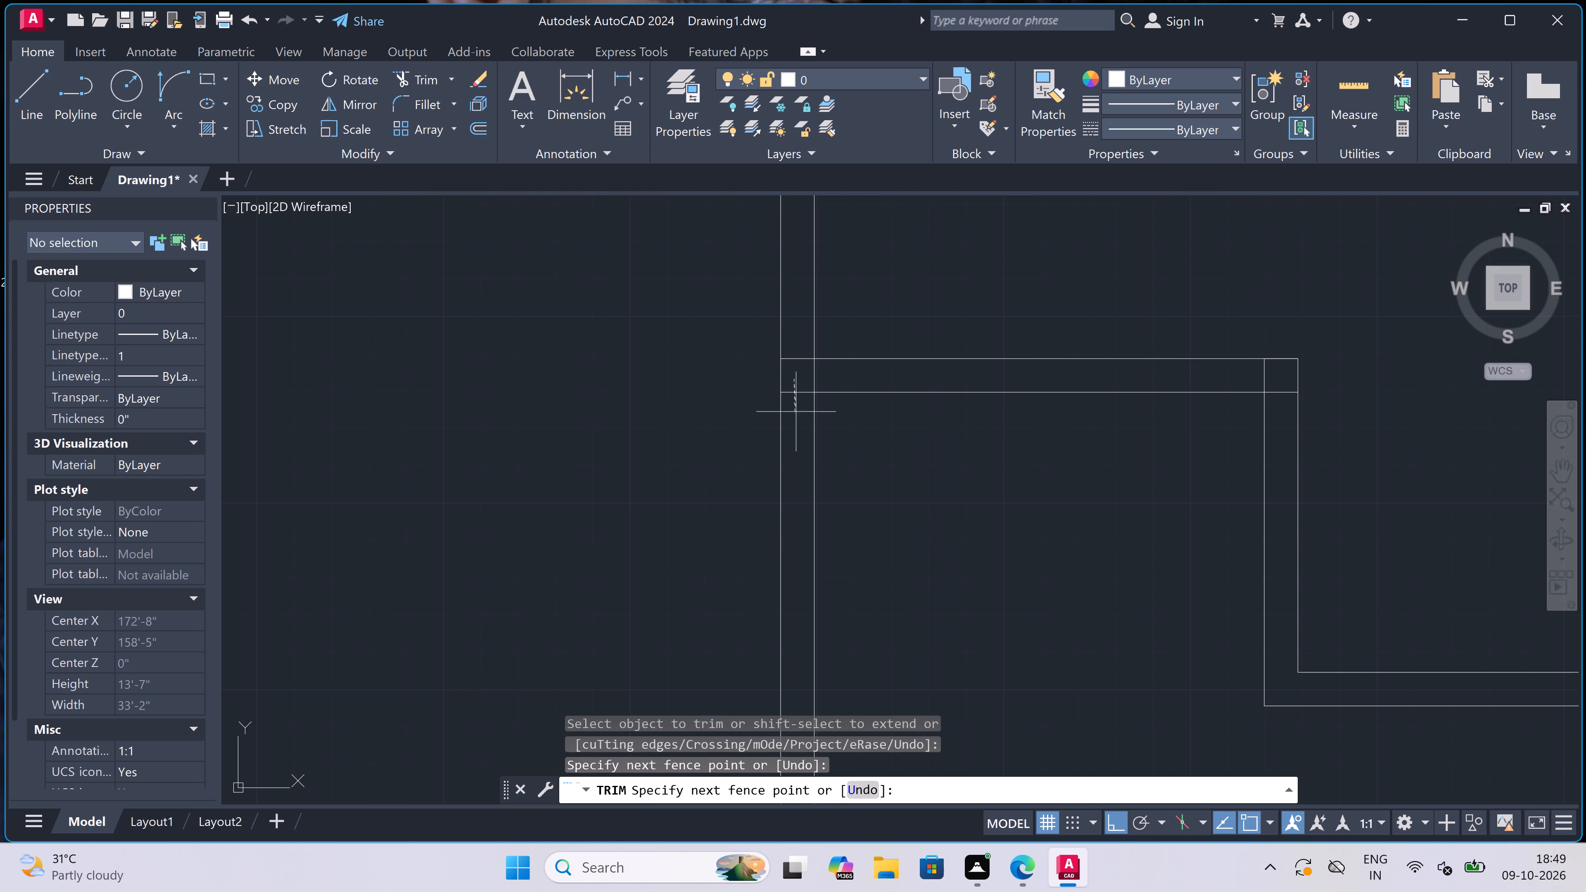
click(796, 356)
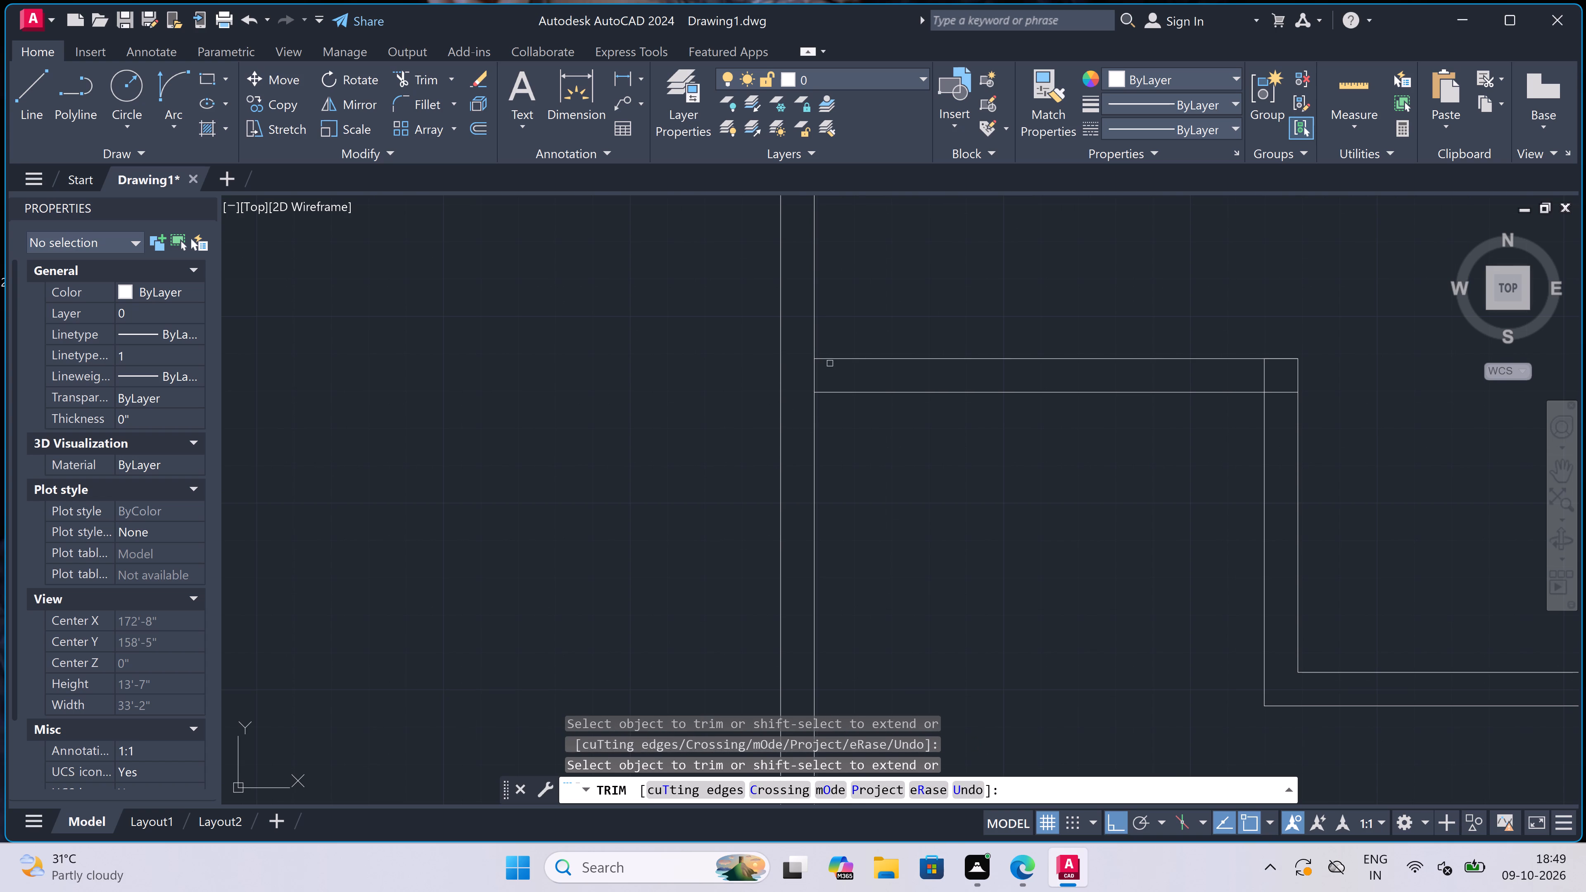
scroll(934, 306, down, 1)
click(935, 306)
click(933, 470)
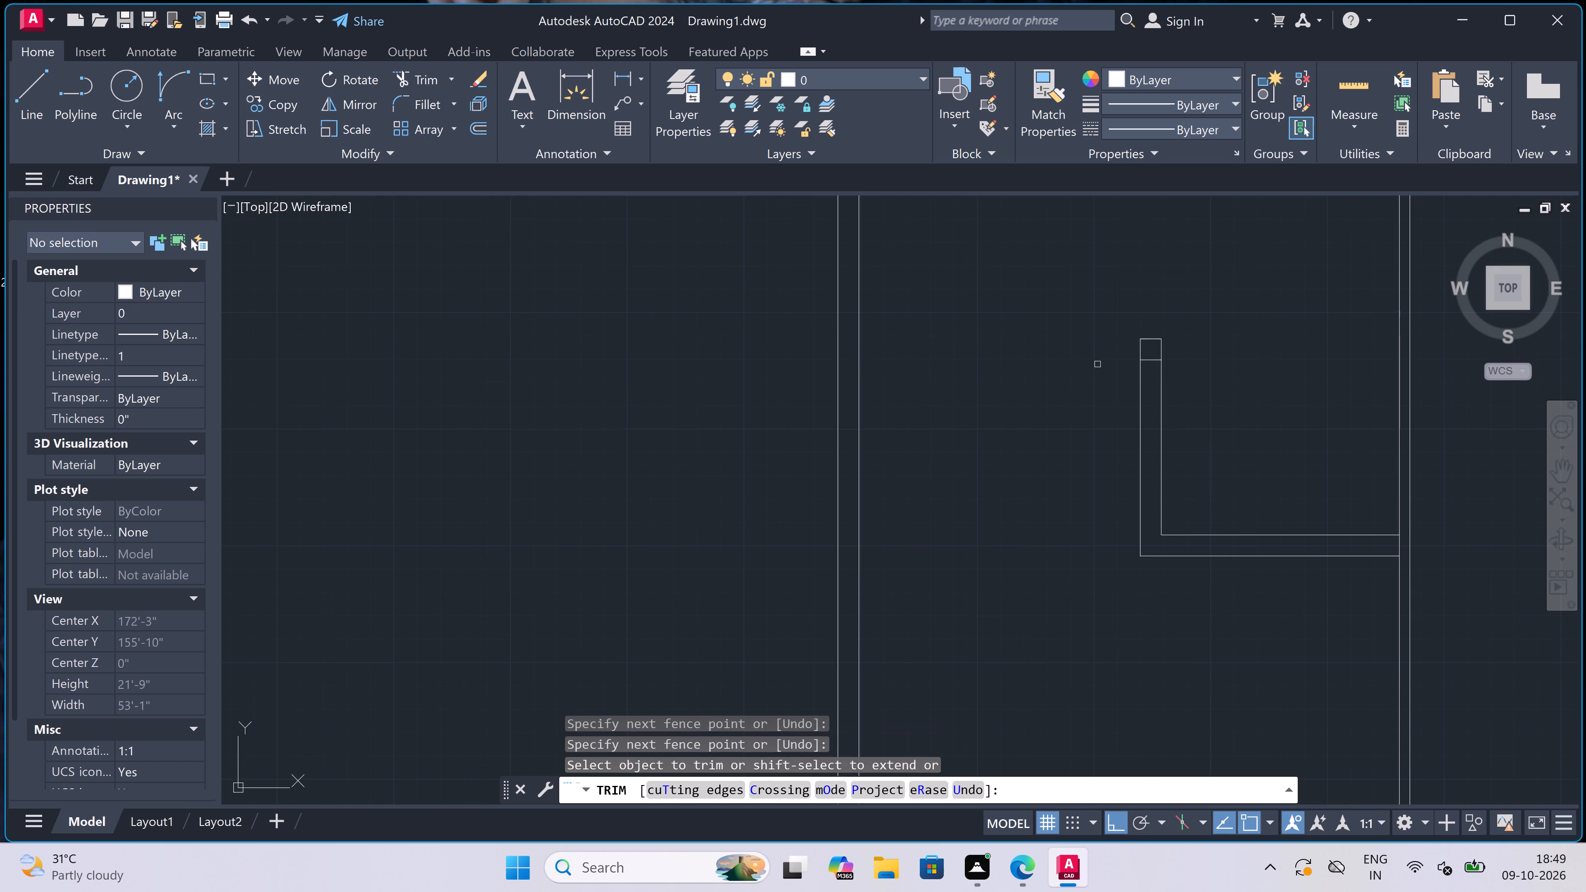
Trim the leftover horizontal line inside the top end of the new vertical wall.
scroll(1149, 352, up, 2)
drag(1150, 353, 1152, 358)
click(1151, 450)
scroll(840, 420, down, 3)
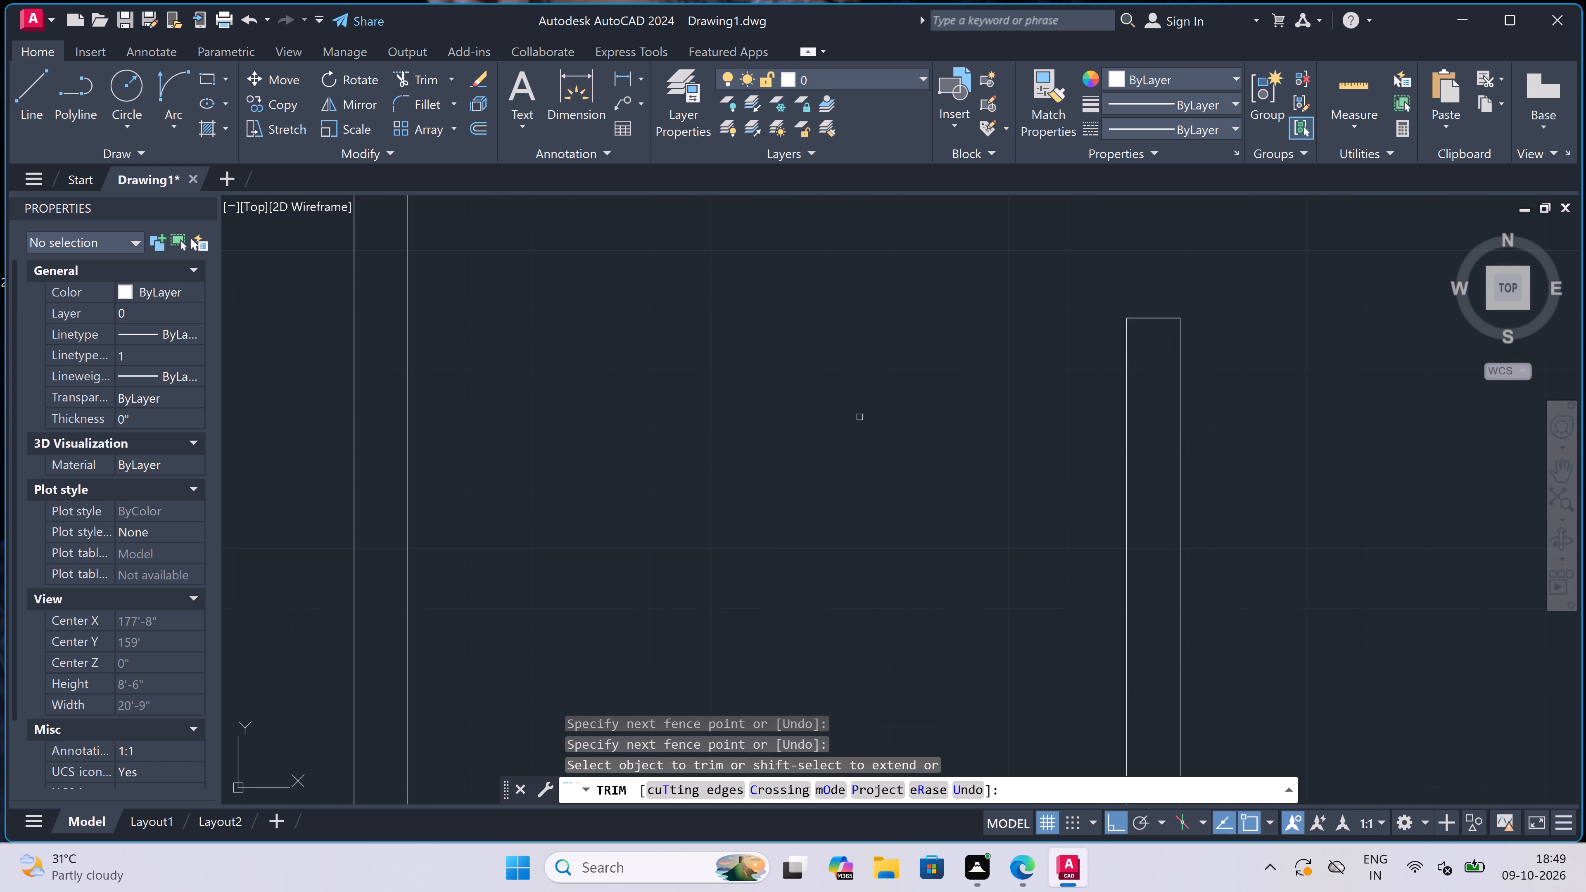
scroll(840, 420, down, 2)
scroll(827, 400, up, 2)
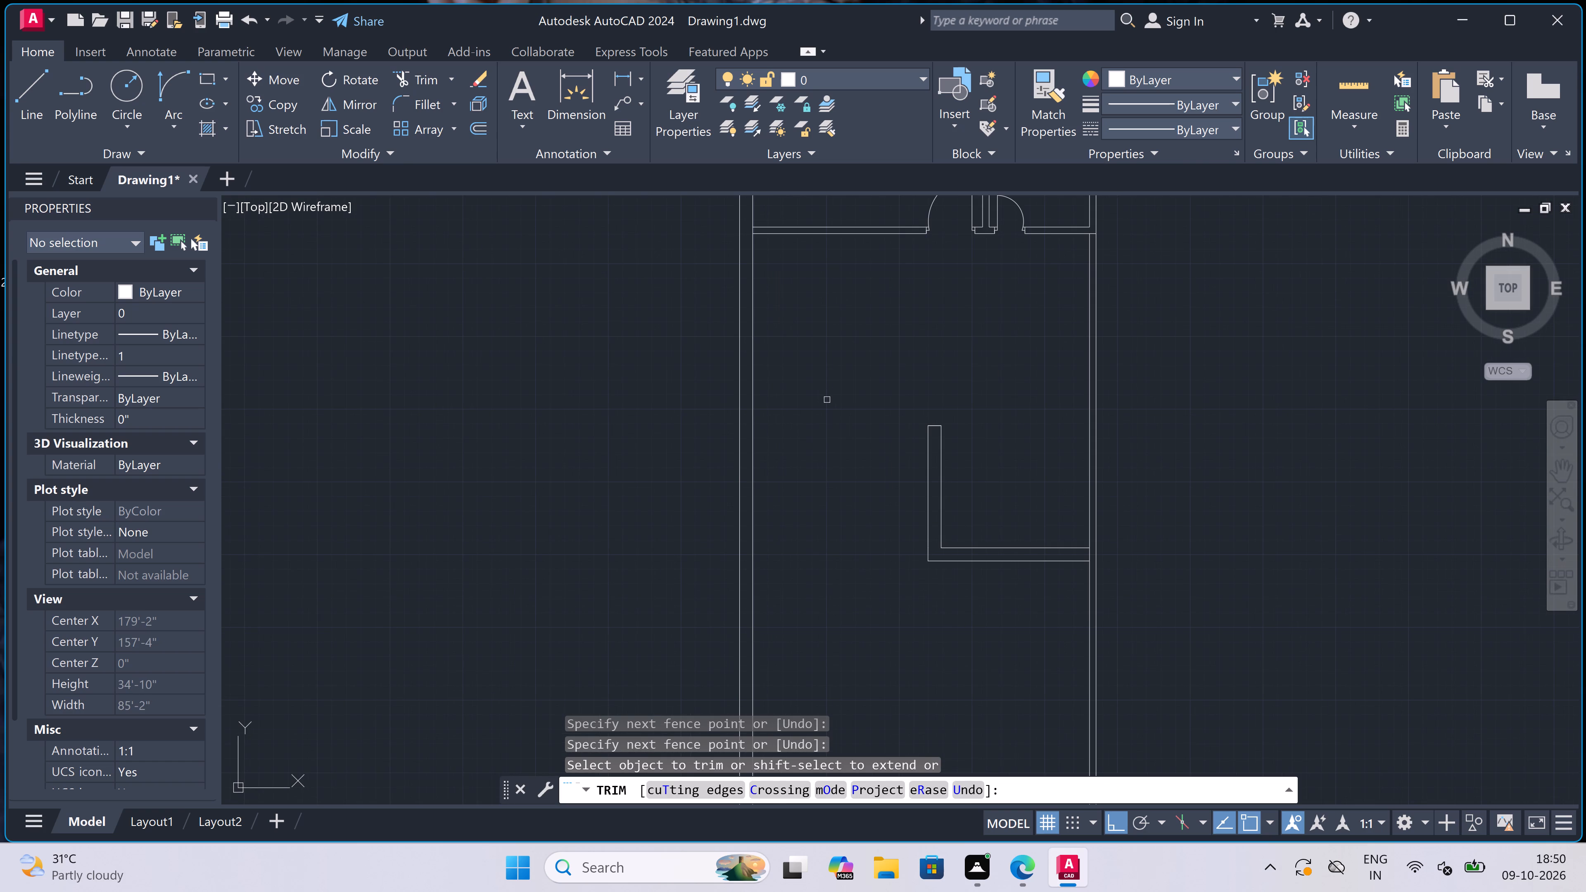
key(Escape)
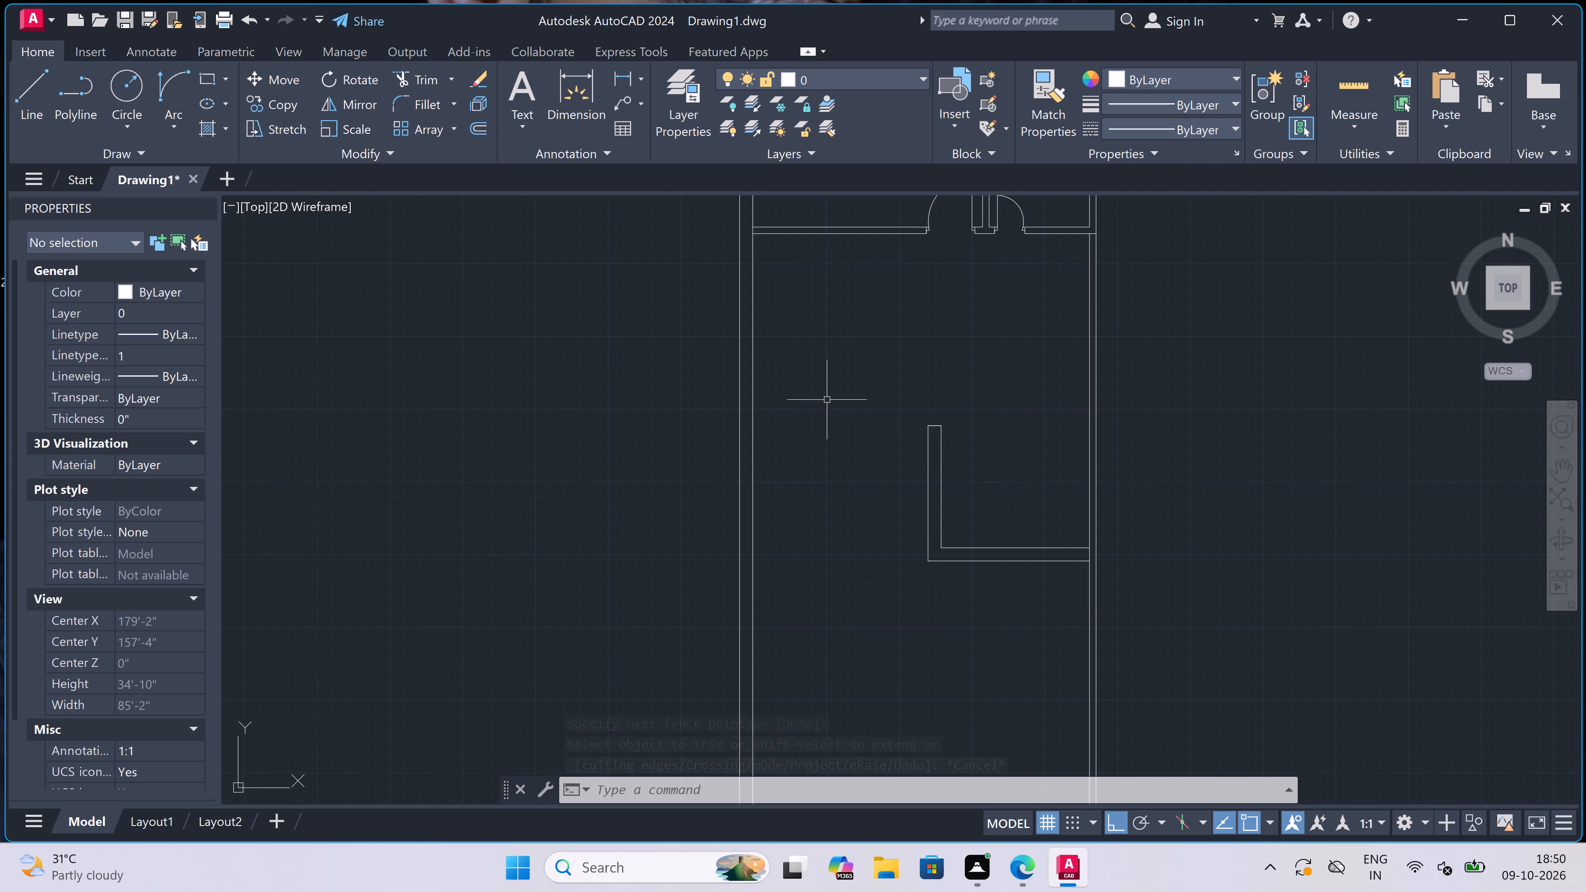
Draw a 9" horizontal wall below the vertical wall's top: left wall's inner line to vertical wall, 9" down, back to left wall's outer line.
scroll(827, 400, up, 1)
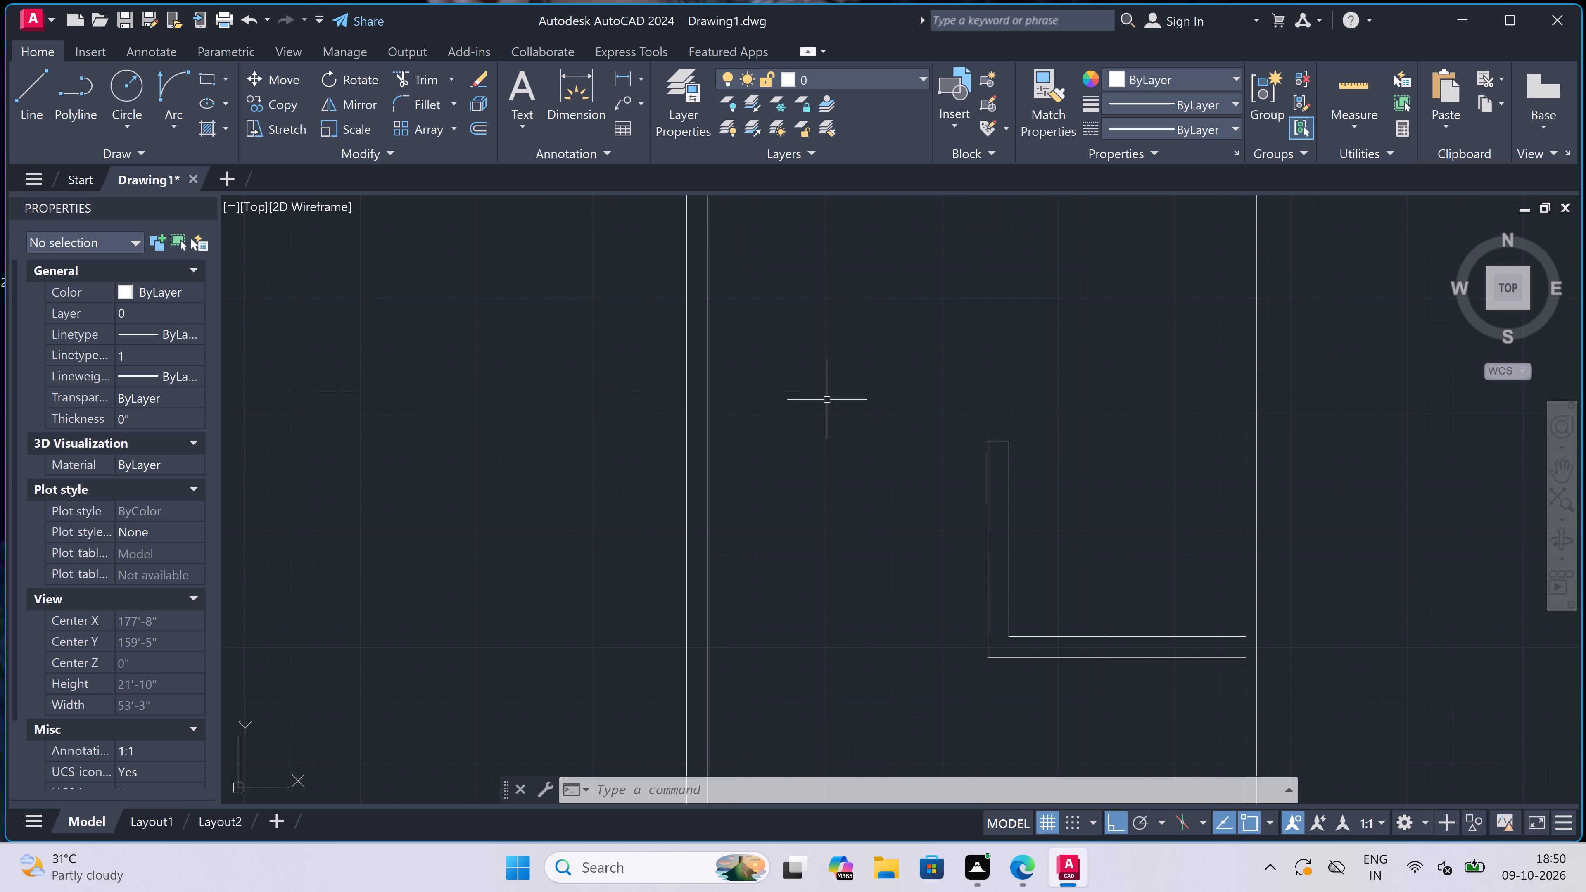
key(l)
key(space)
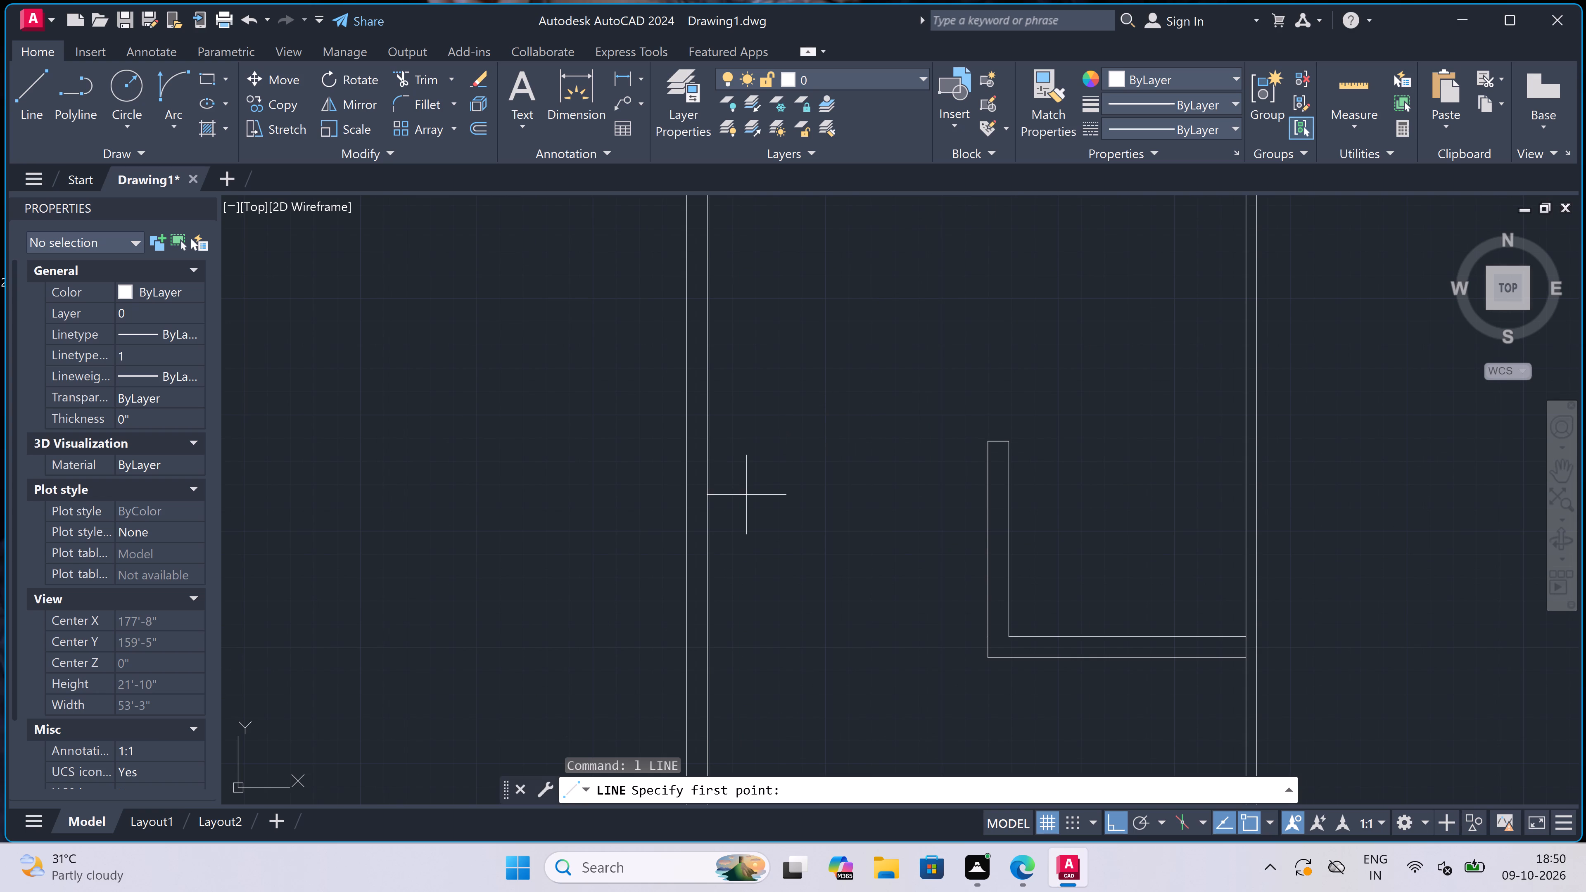
click(712, 486)
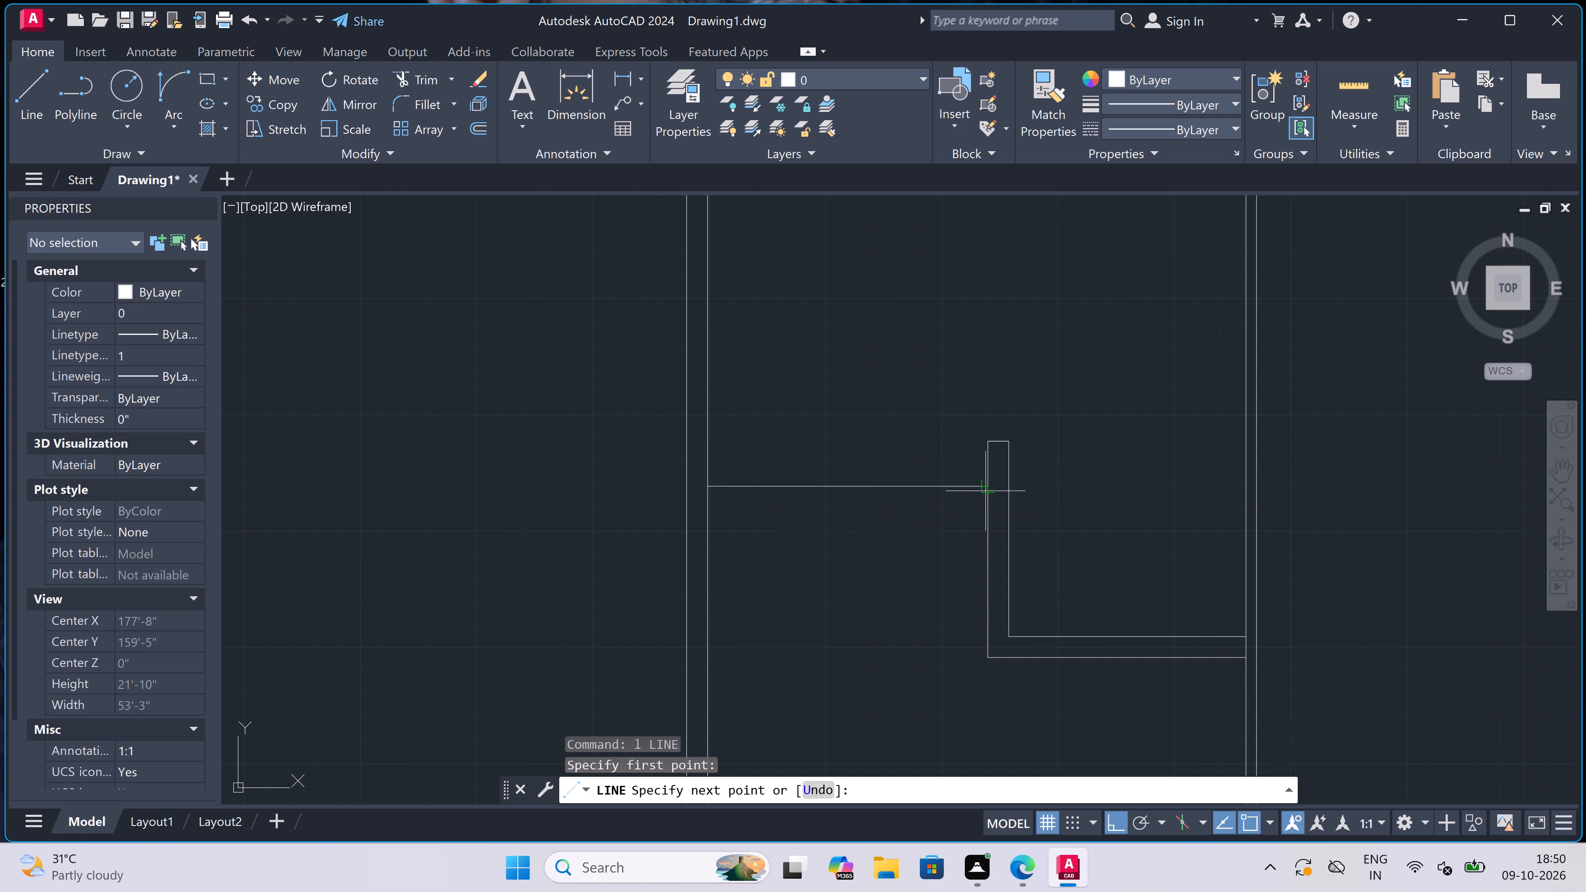
drag(985, 487, 985, 493)
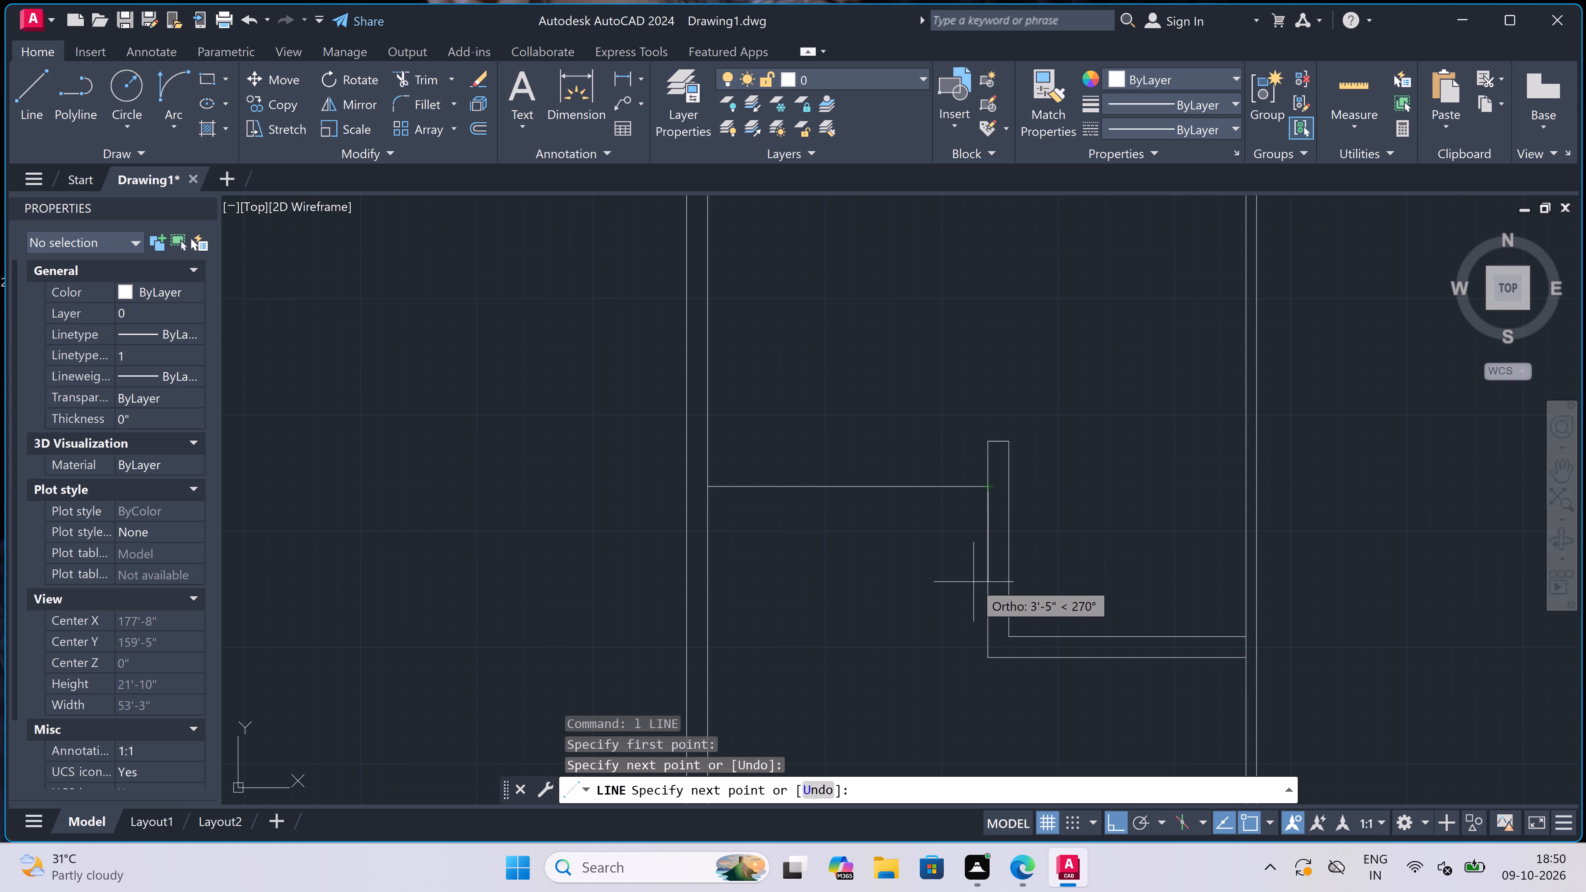
text(9")
key(space)
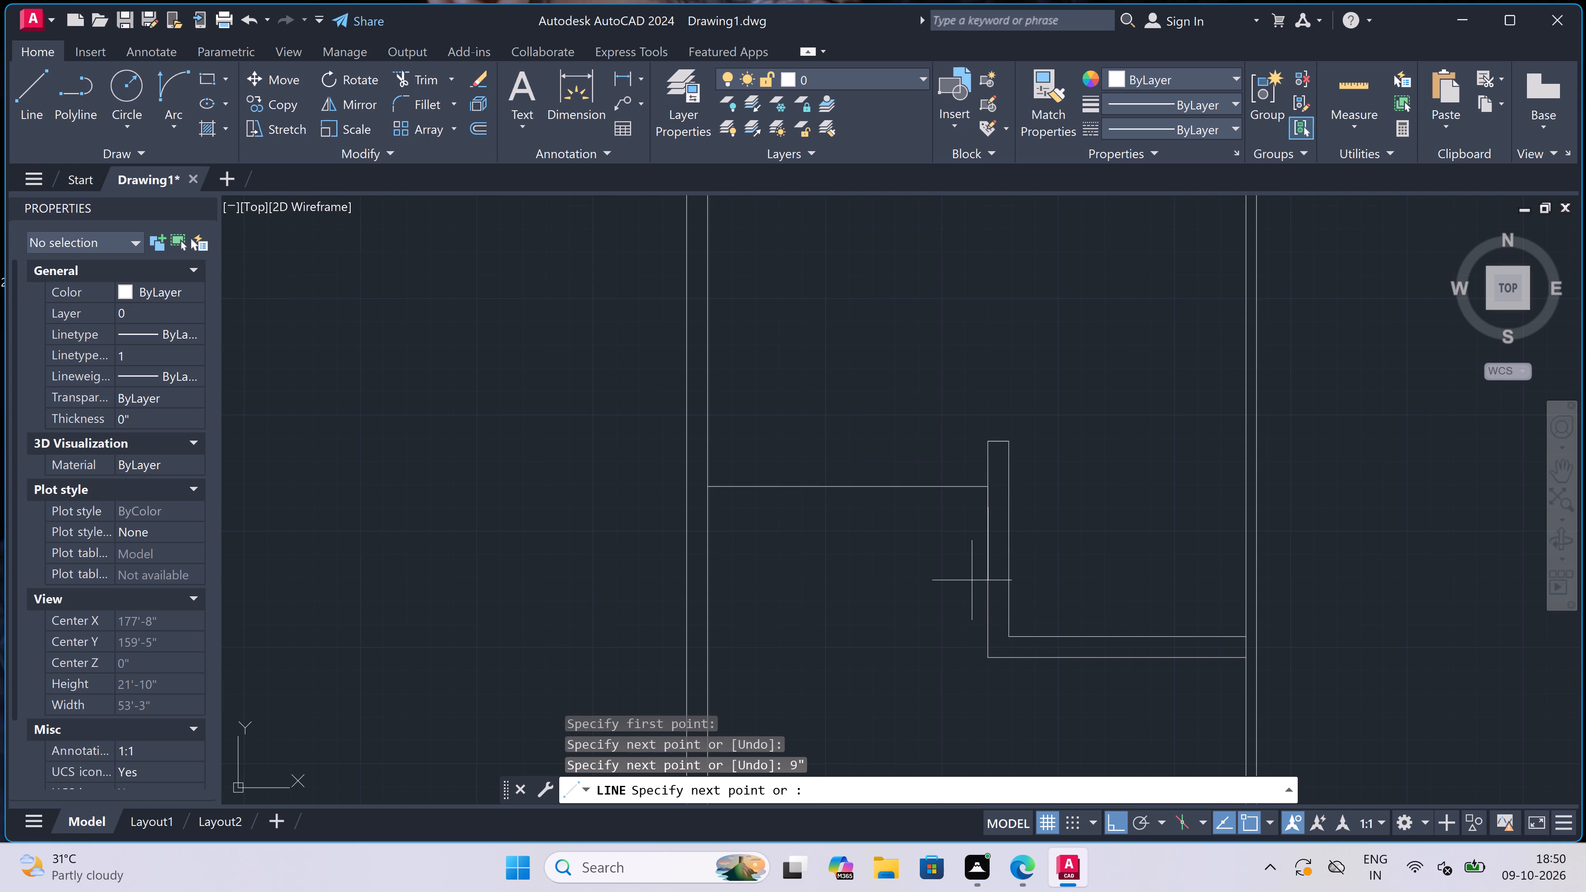
click(686, 501)
key(Escape)
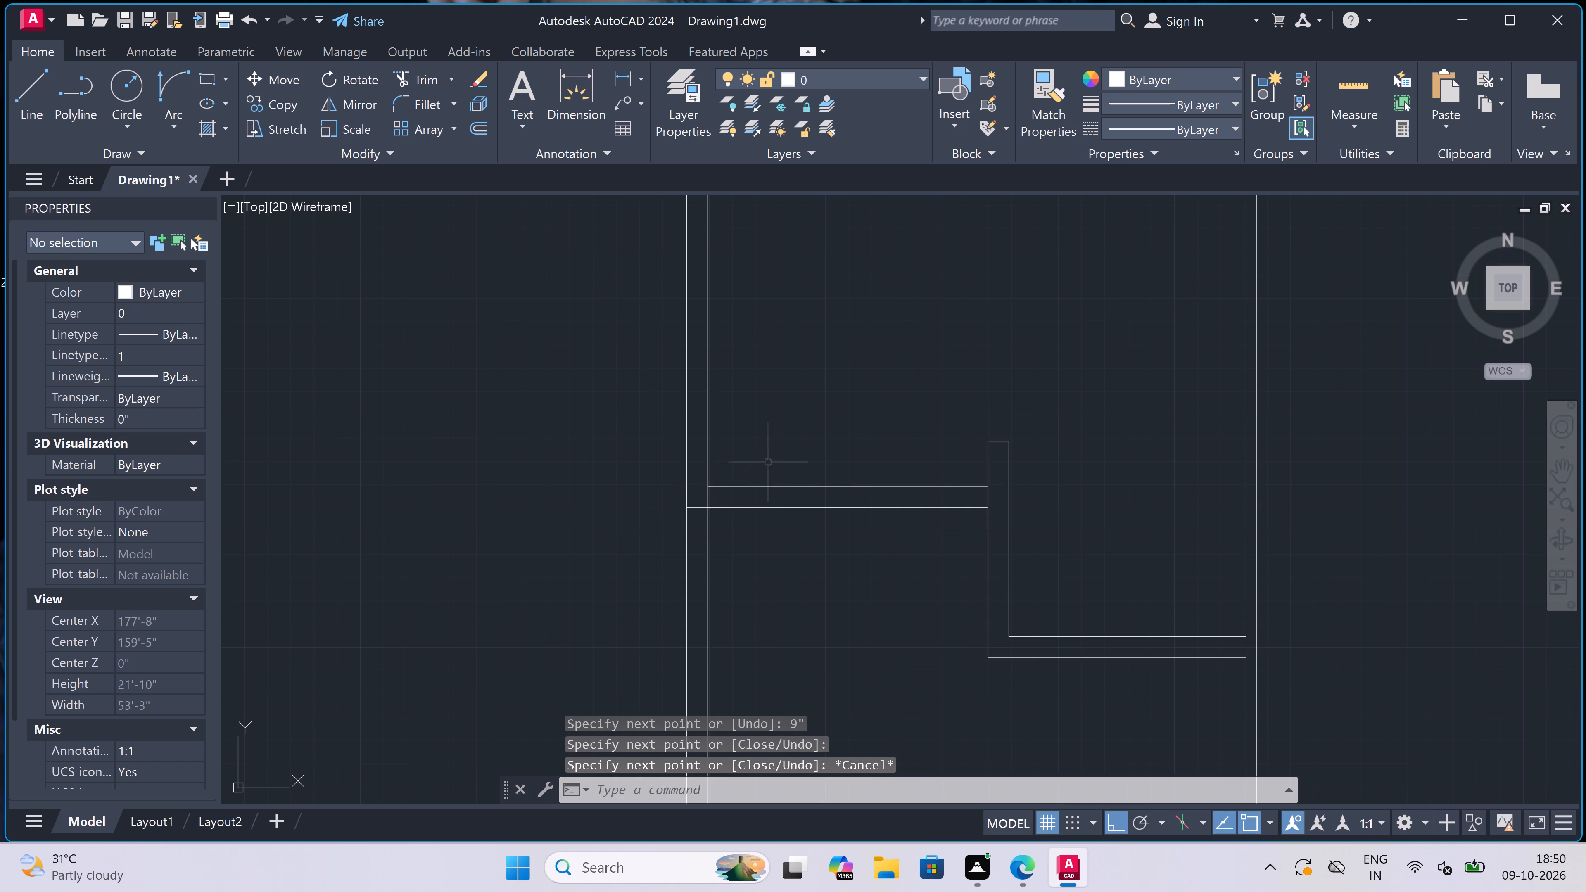
Trim the left outer wall's inner line and the vertical wall's left line between the new horizontal wall's two lines.
key(t)
key(r)
key(space)
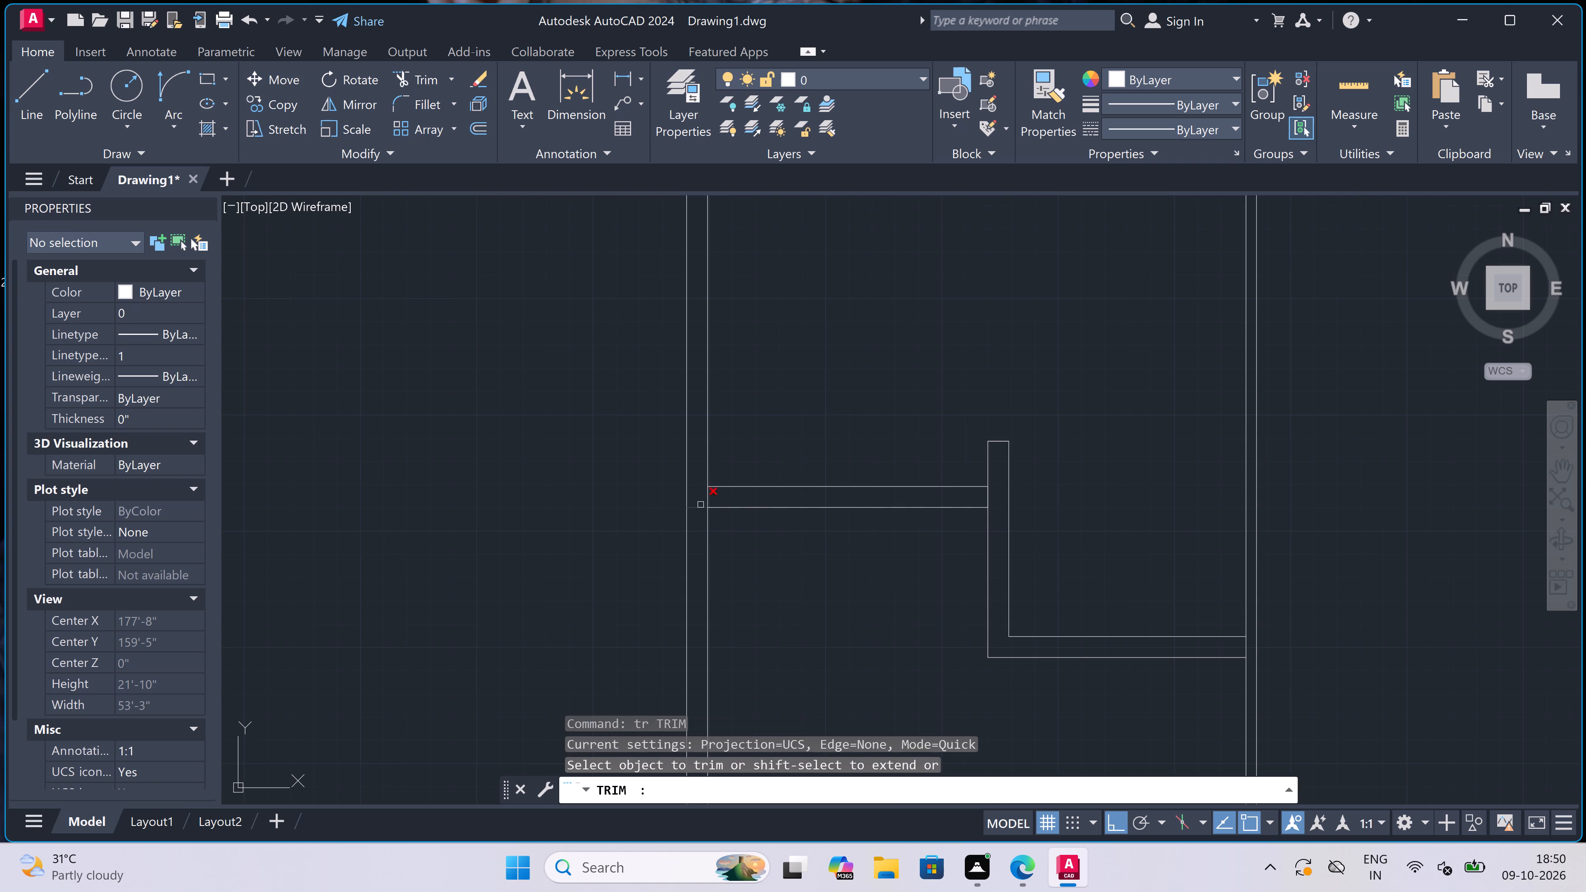
scroll(706, 500, up, 2)
click(702, 496)
click(728, 490)
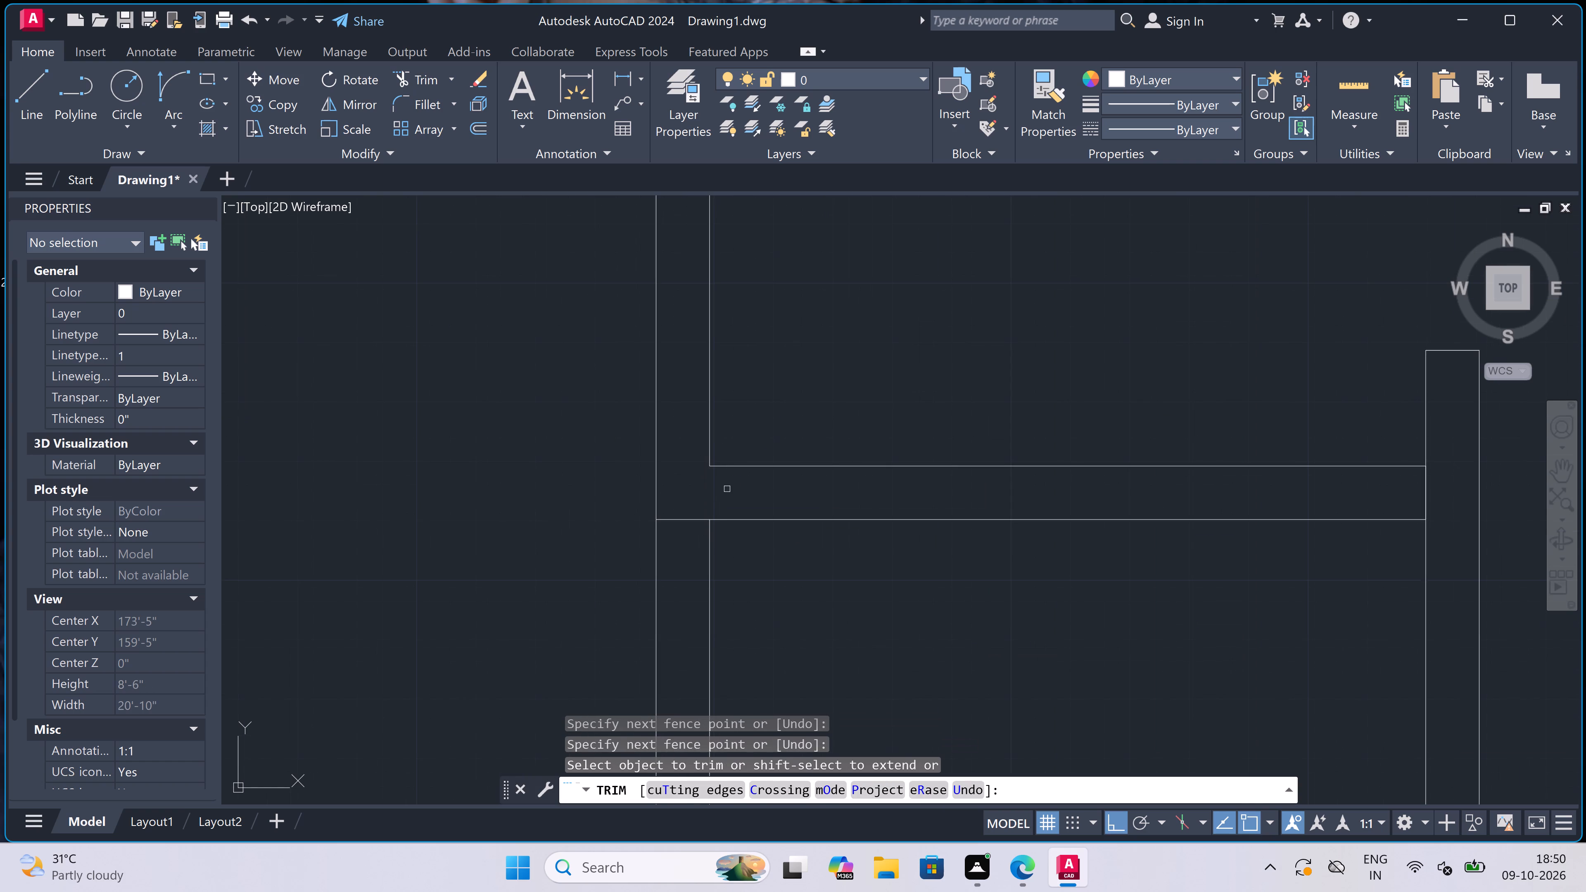
scroll(727, 489, down, 2)
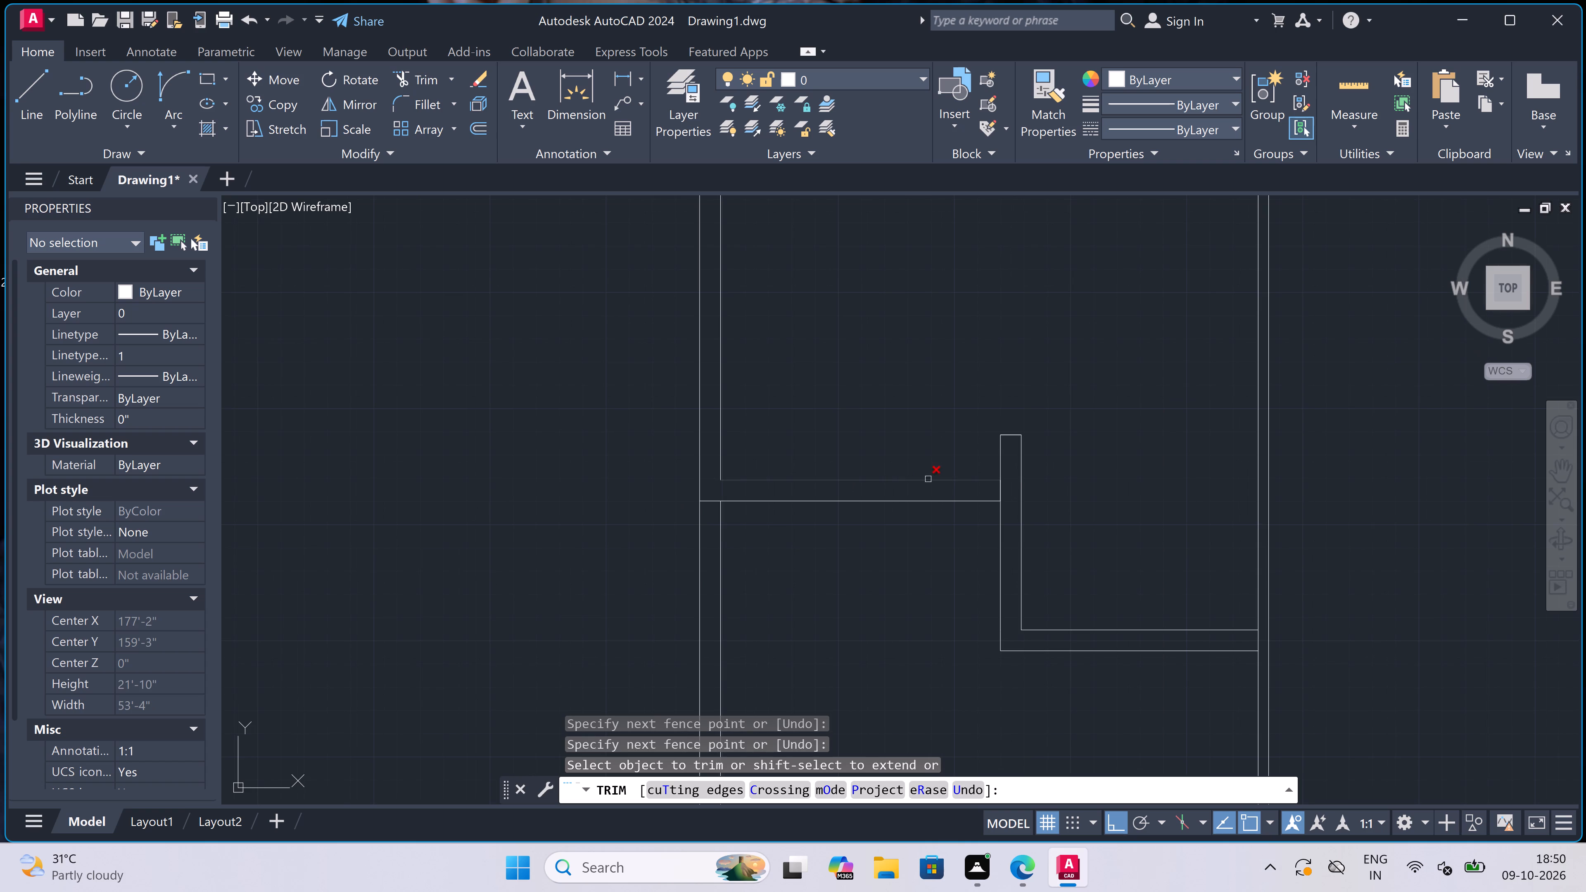
scroll(1015, 486, up, 2)
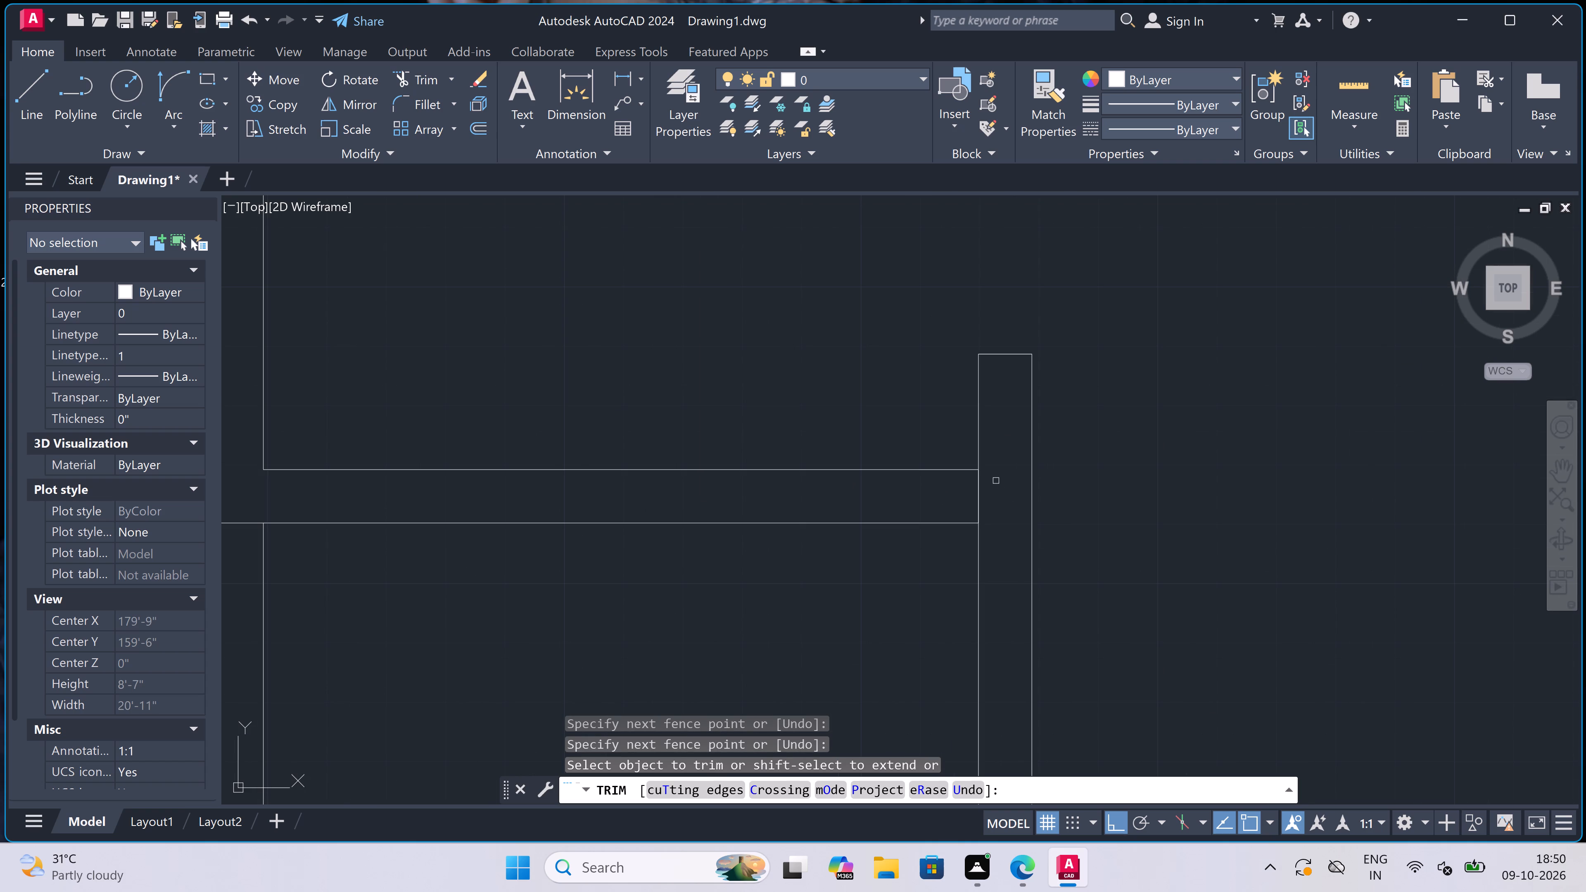
scroll(992, 503, up, 2)
click(992, 501)
click(803, 476)
scroll(825, 477, down, 5)
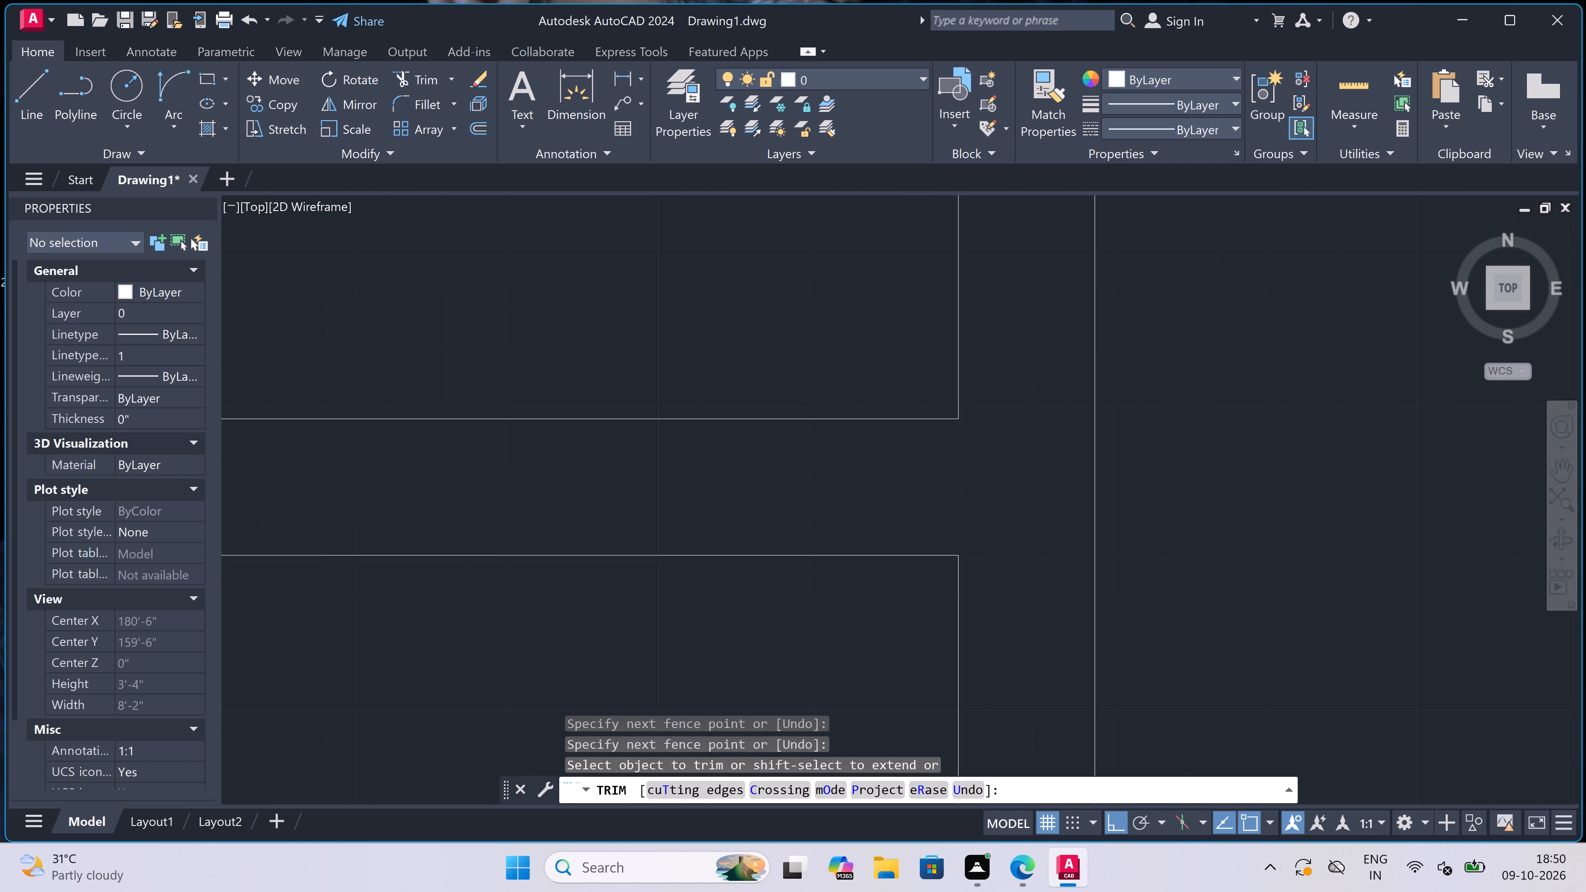
key(Escape)
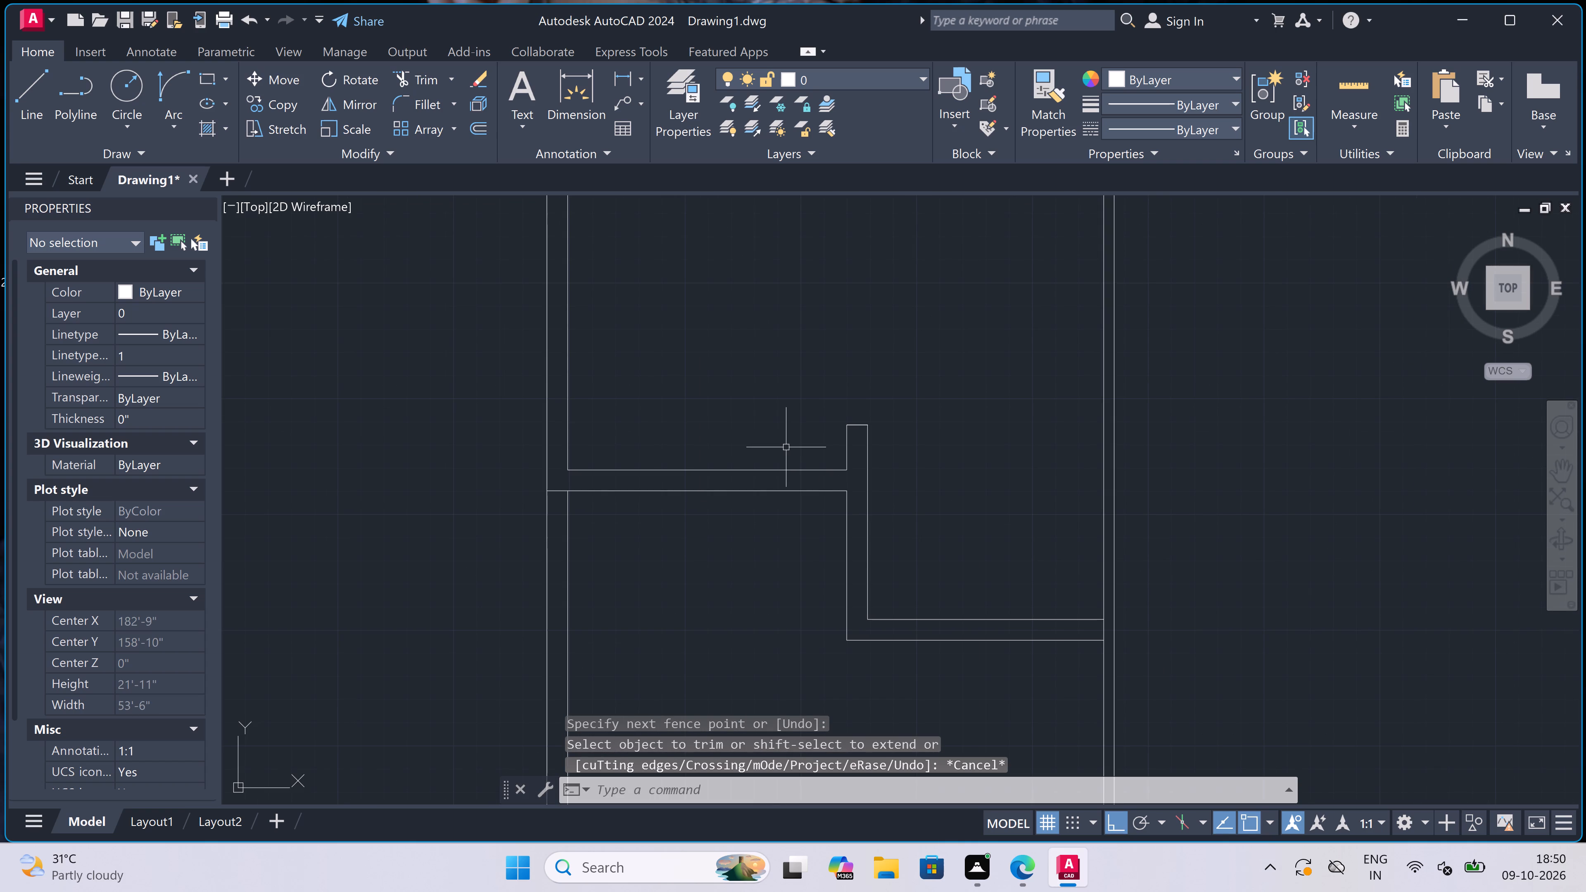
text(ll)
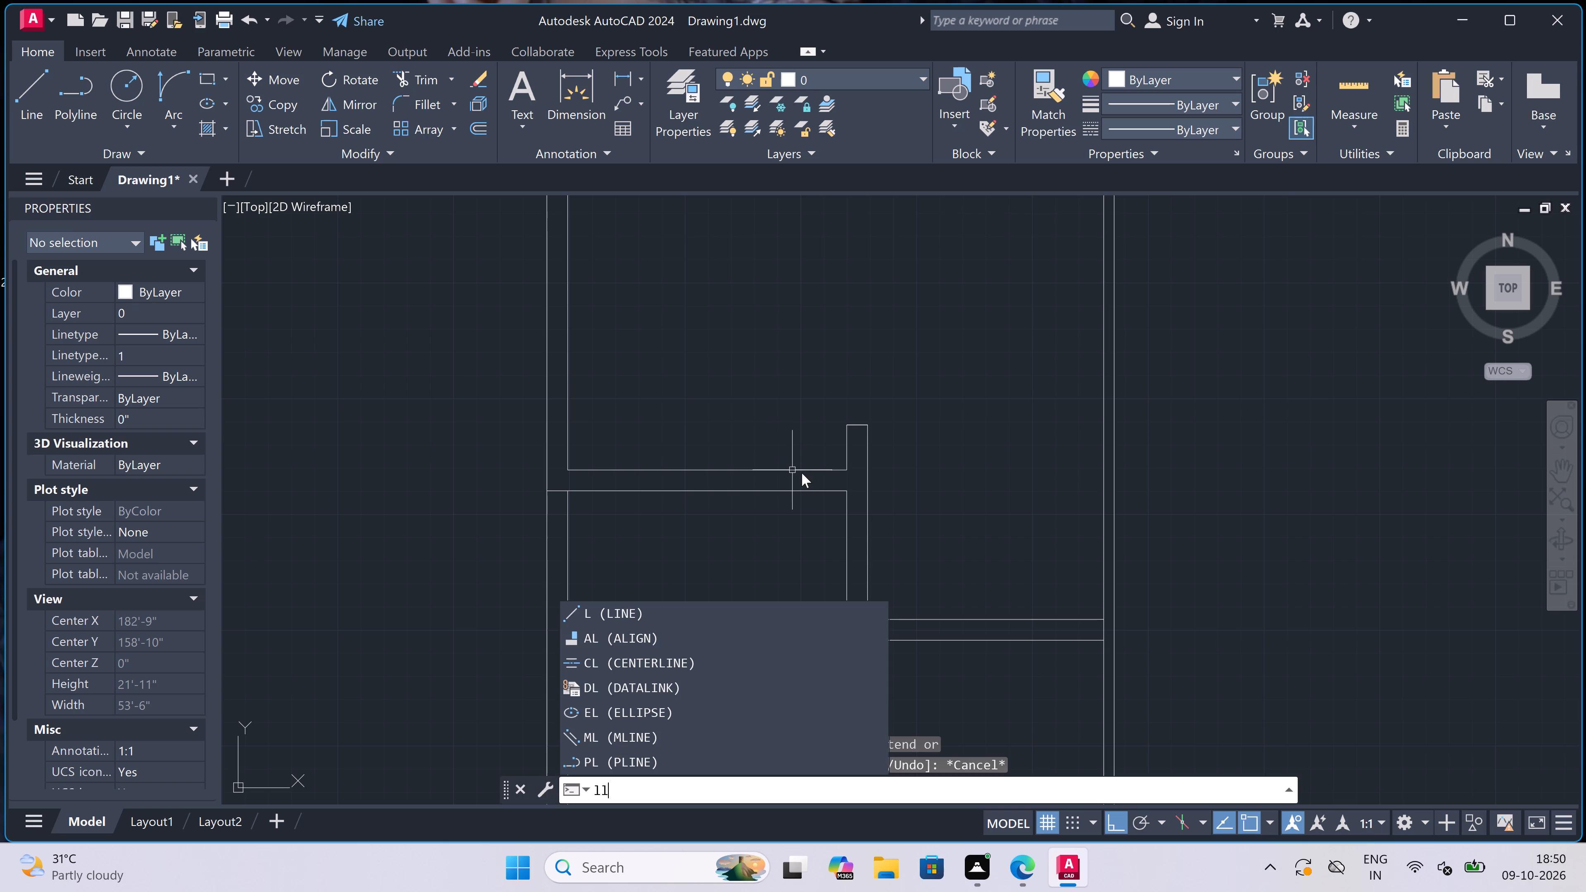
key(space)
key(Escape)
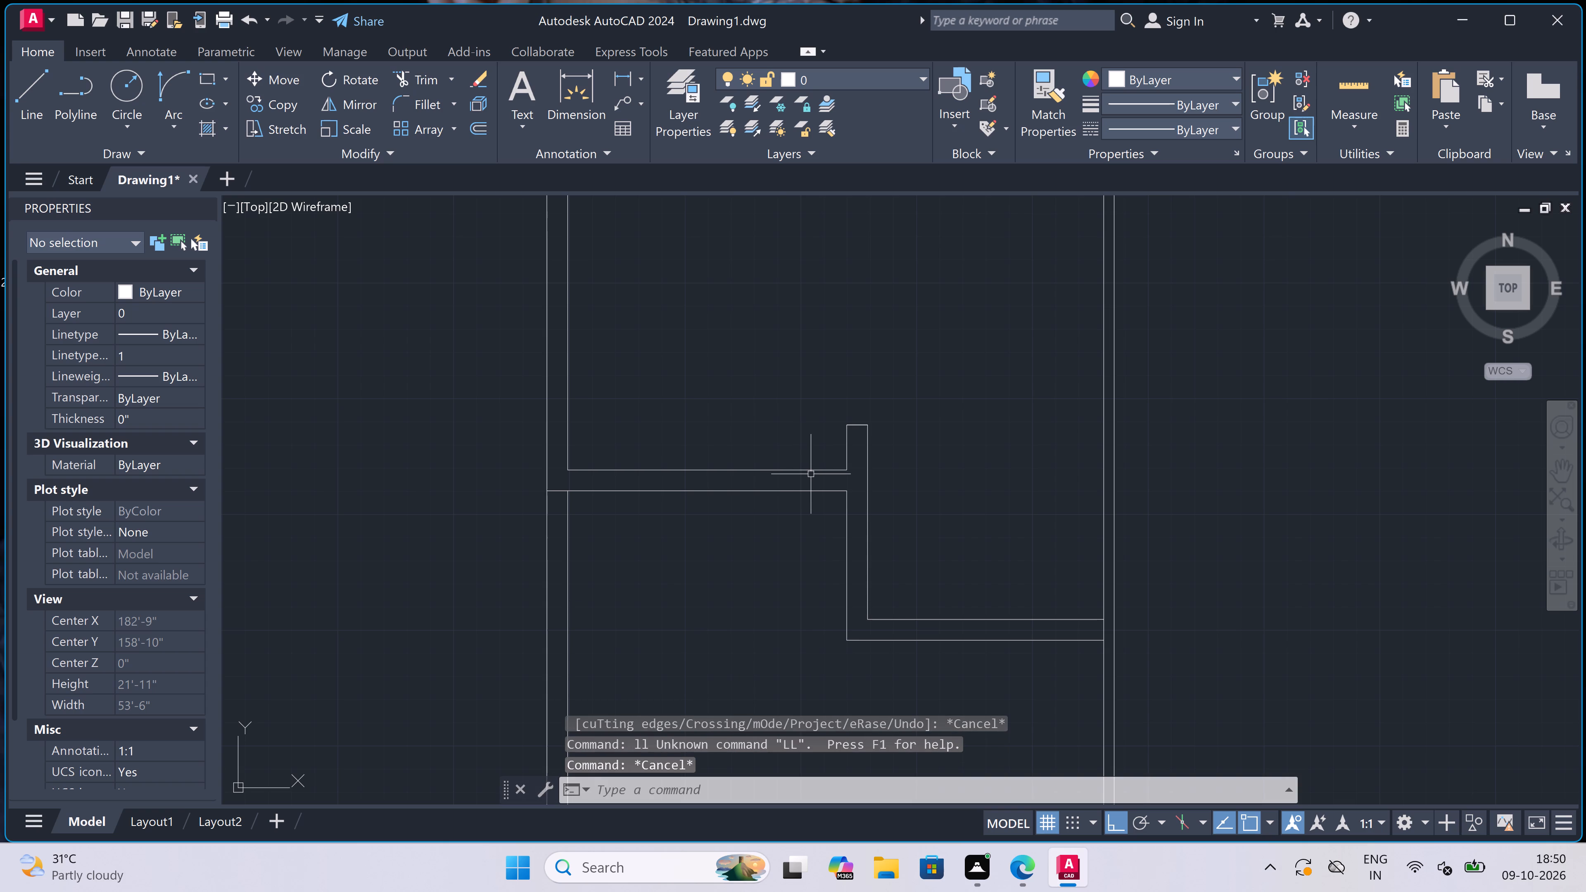
Draw the door's right jamb across the horizontal wall near the vertical wall, with a 2" stop leftward from its midpoint and a 3' leaf upward.
key(l)
key(space)
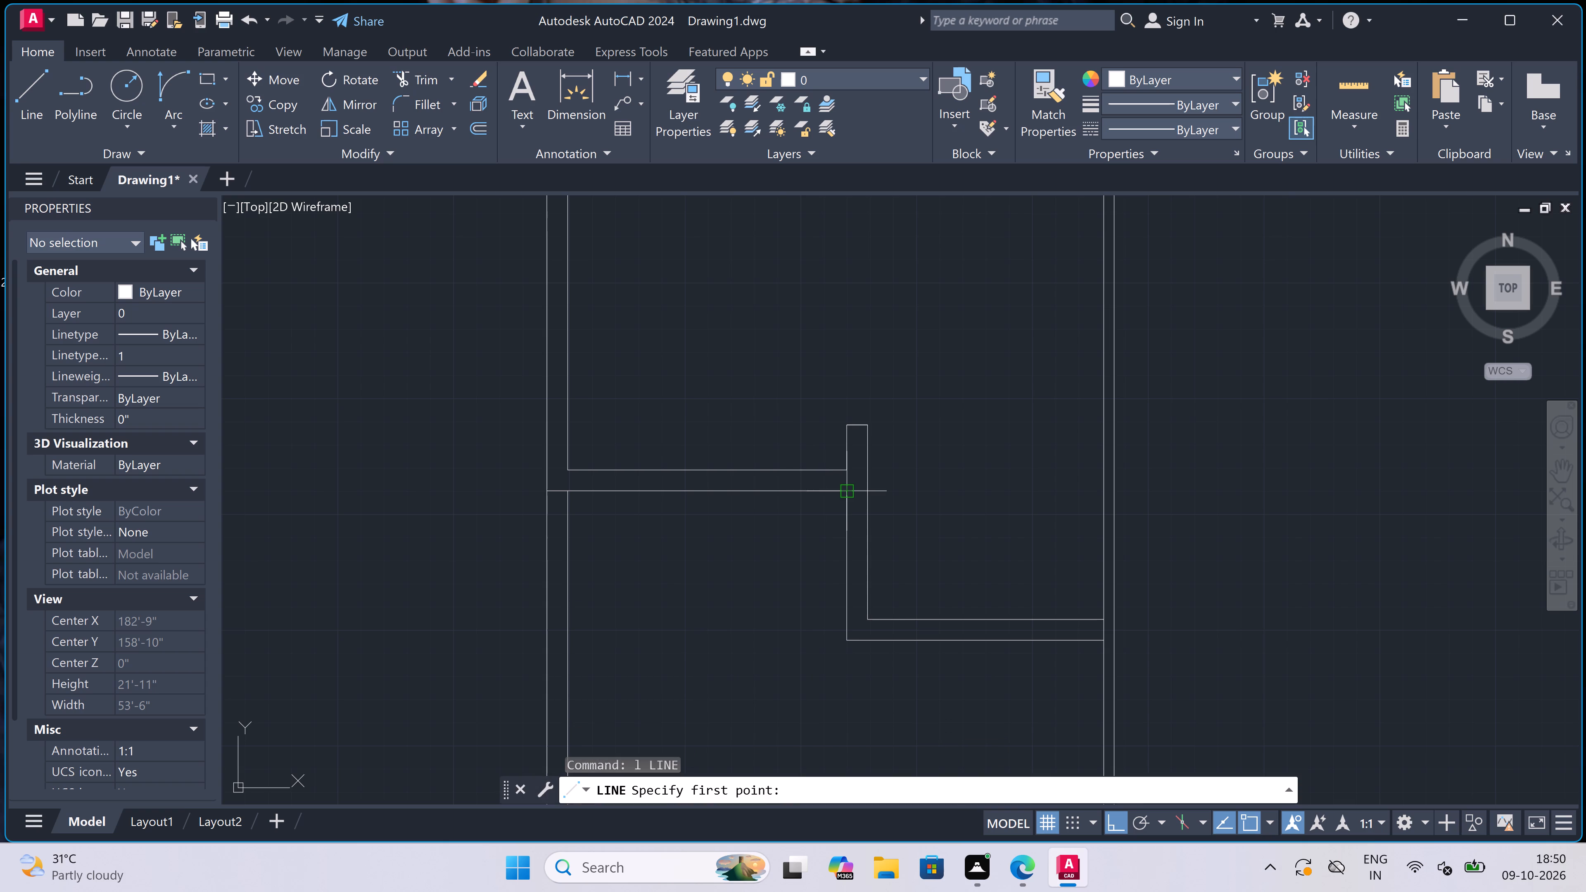
scroll(848, 491, up, 1)
scroll(826, 459, up, 1)
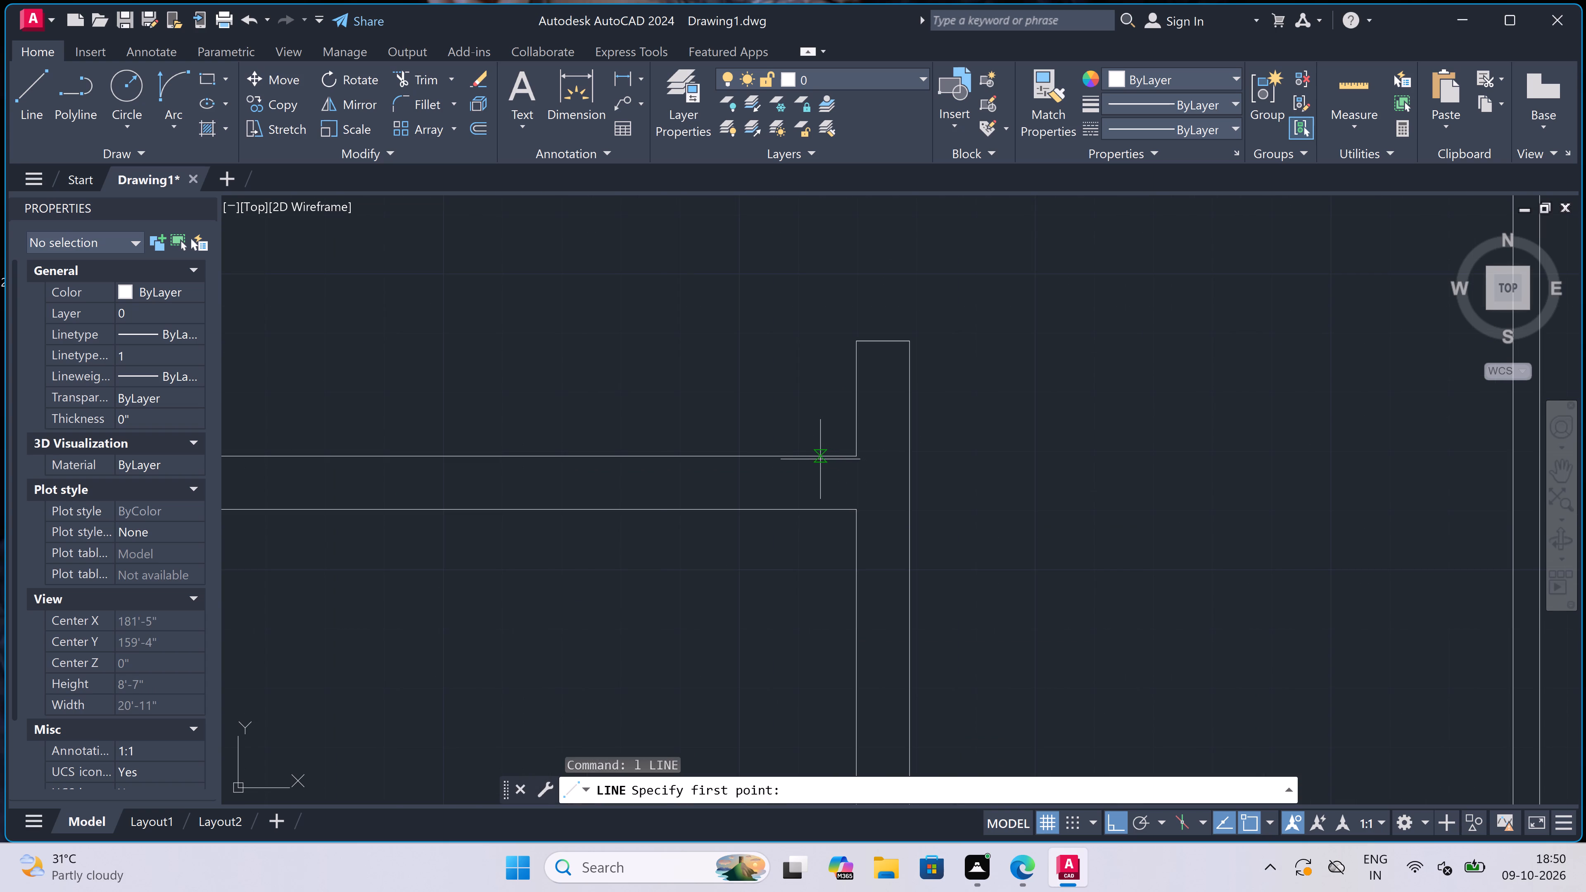
click(820, 459)
click(823, 503)
click(822, 483)
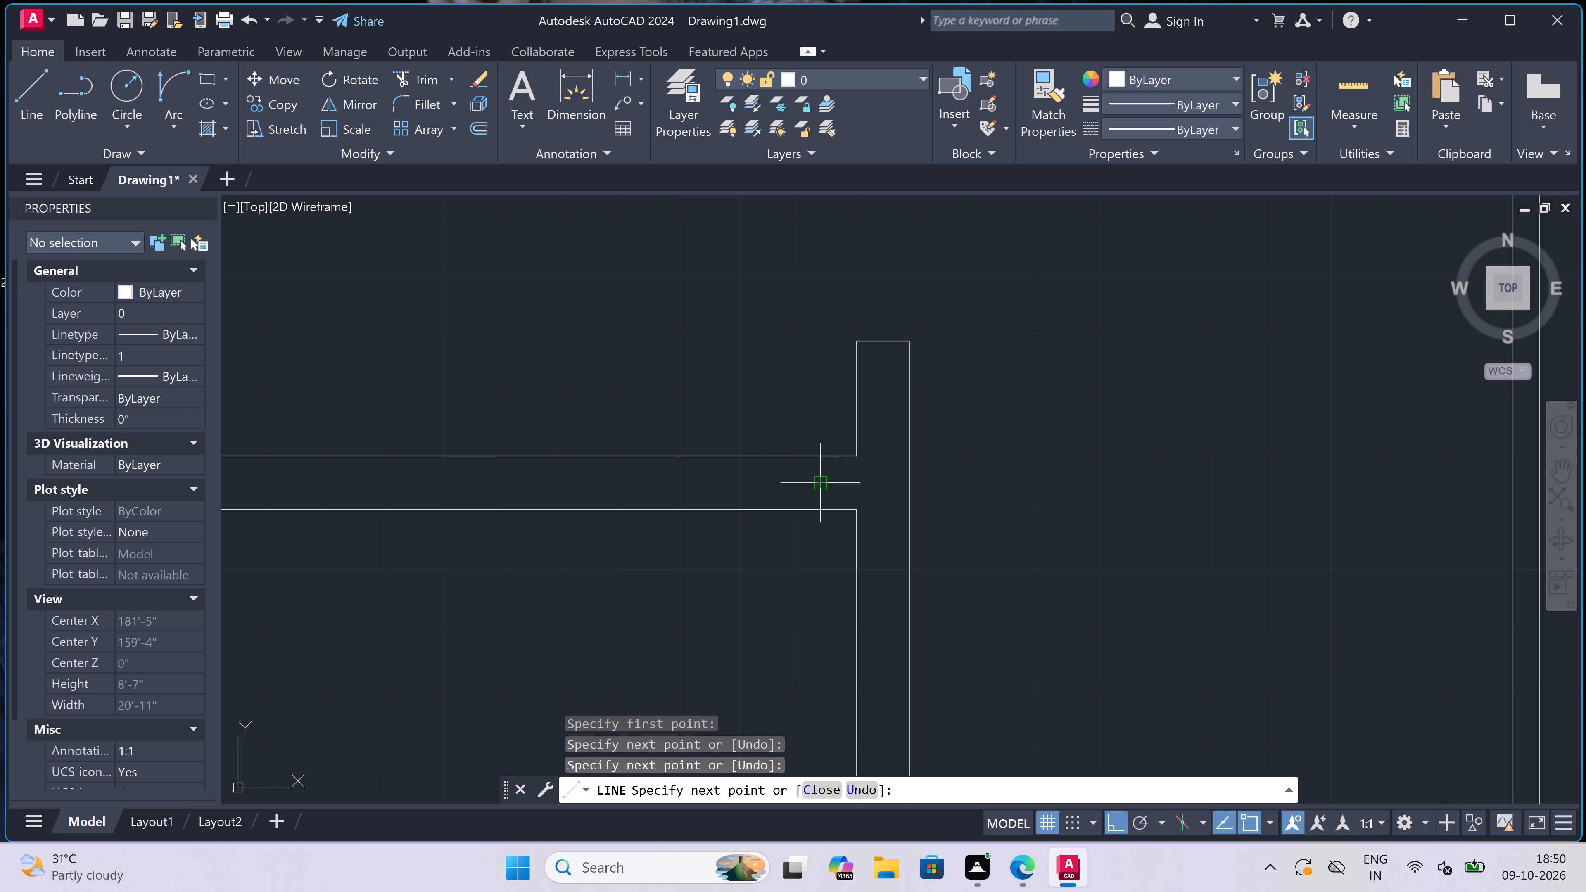
text(2")
key(space)
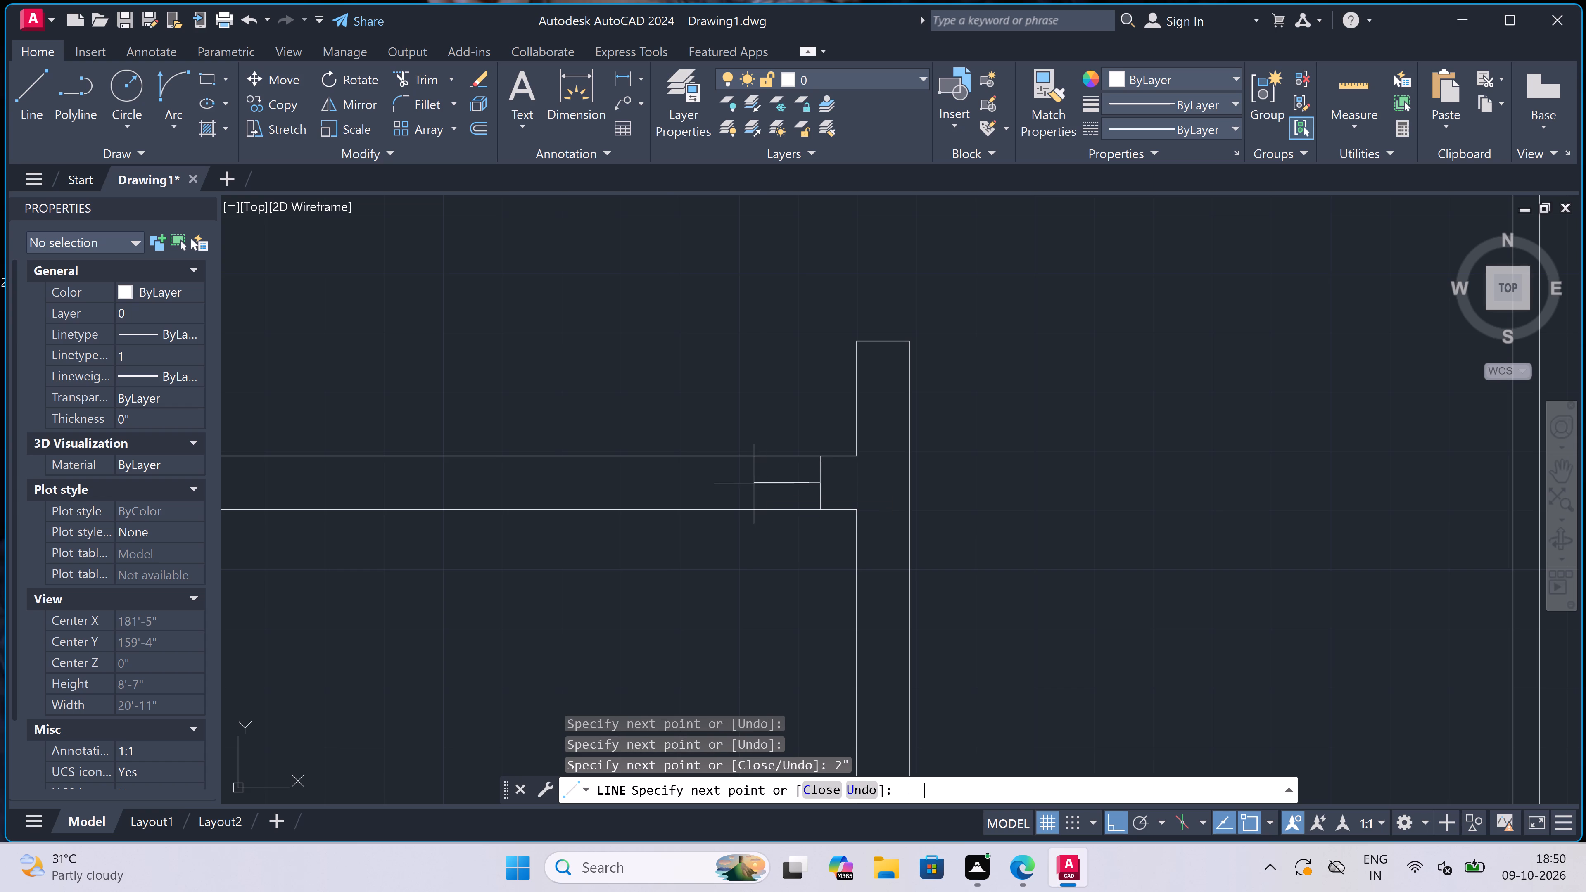
text(3')
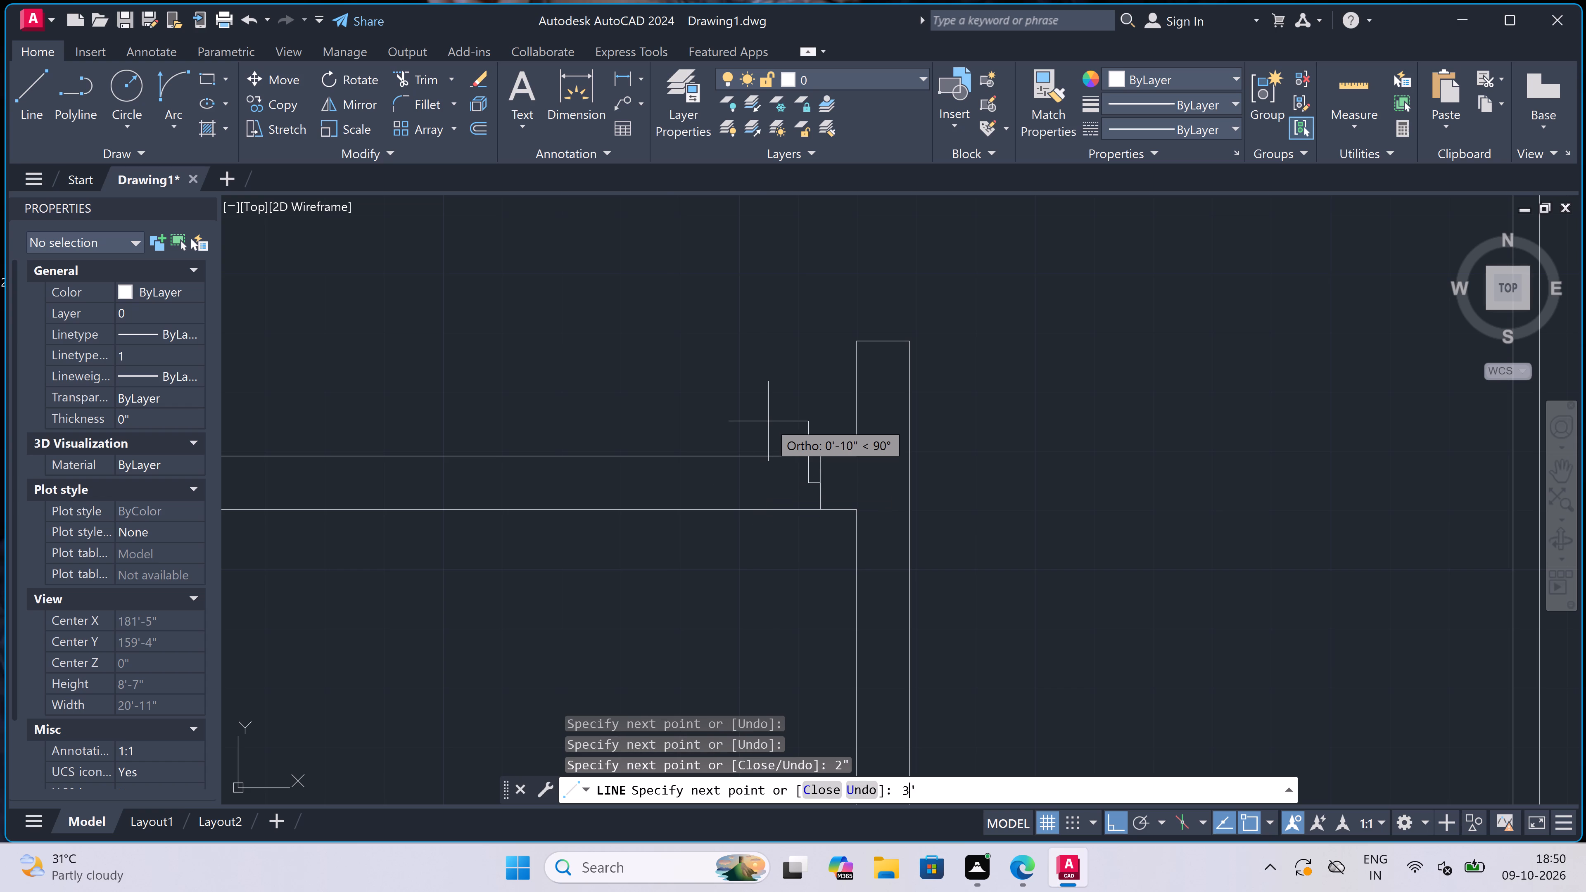
key(space)
key(Escape)
Draw the door's left jamb across the same horizontal wall, with a 2" stop running right from the jamb's midpoint.
key(space)
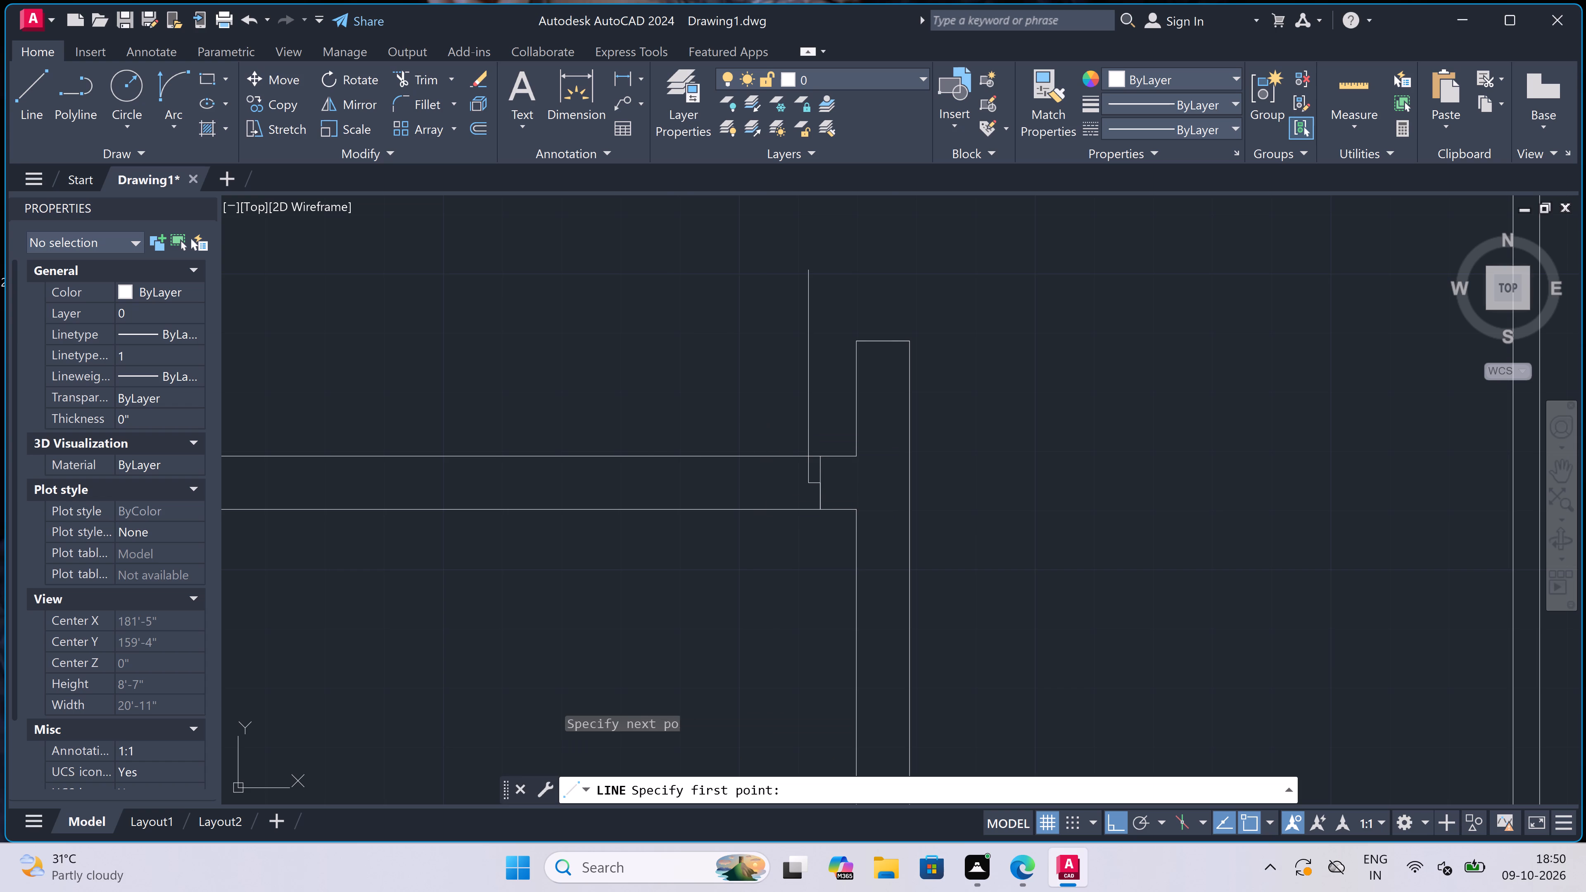
click(636, 460)
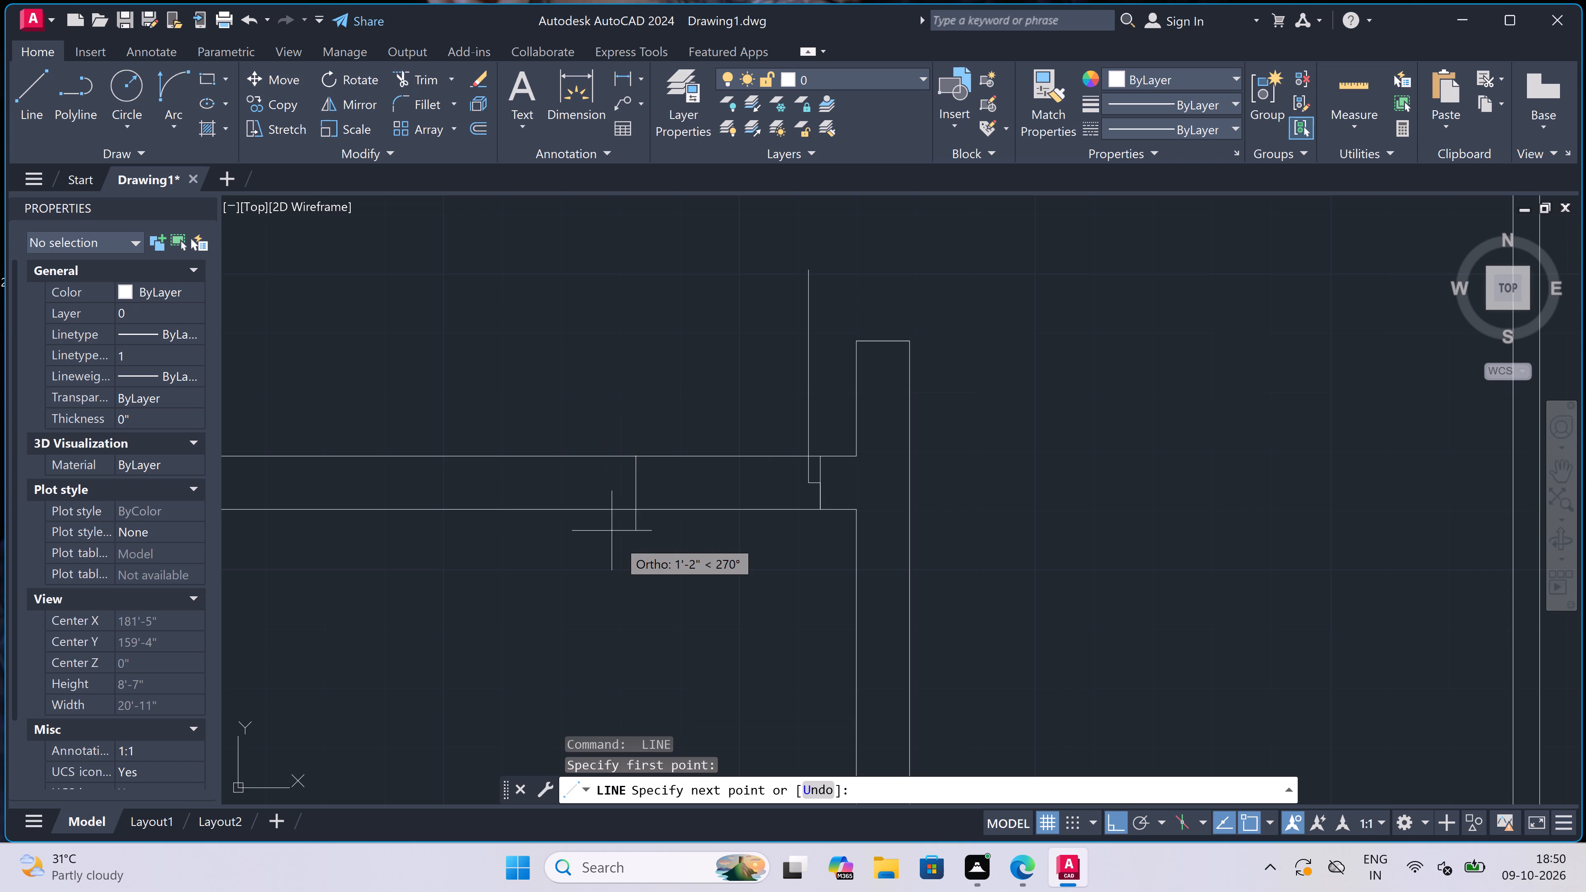
click(632, 496)
click(634, 506)
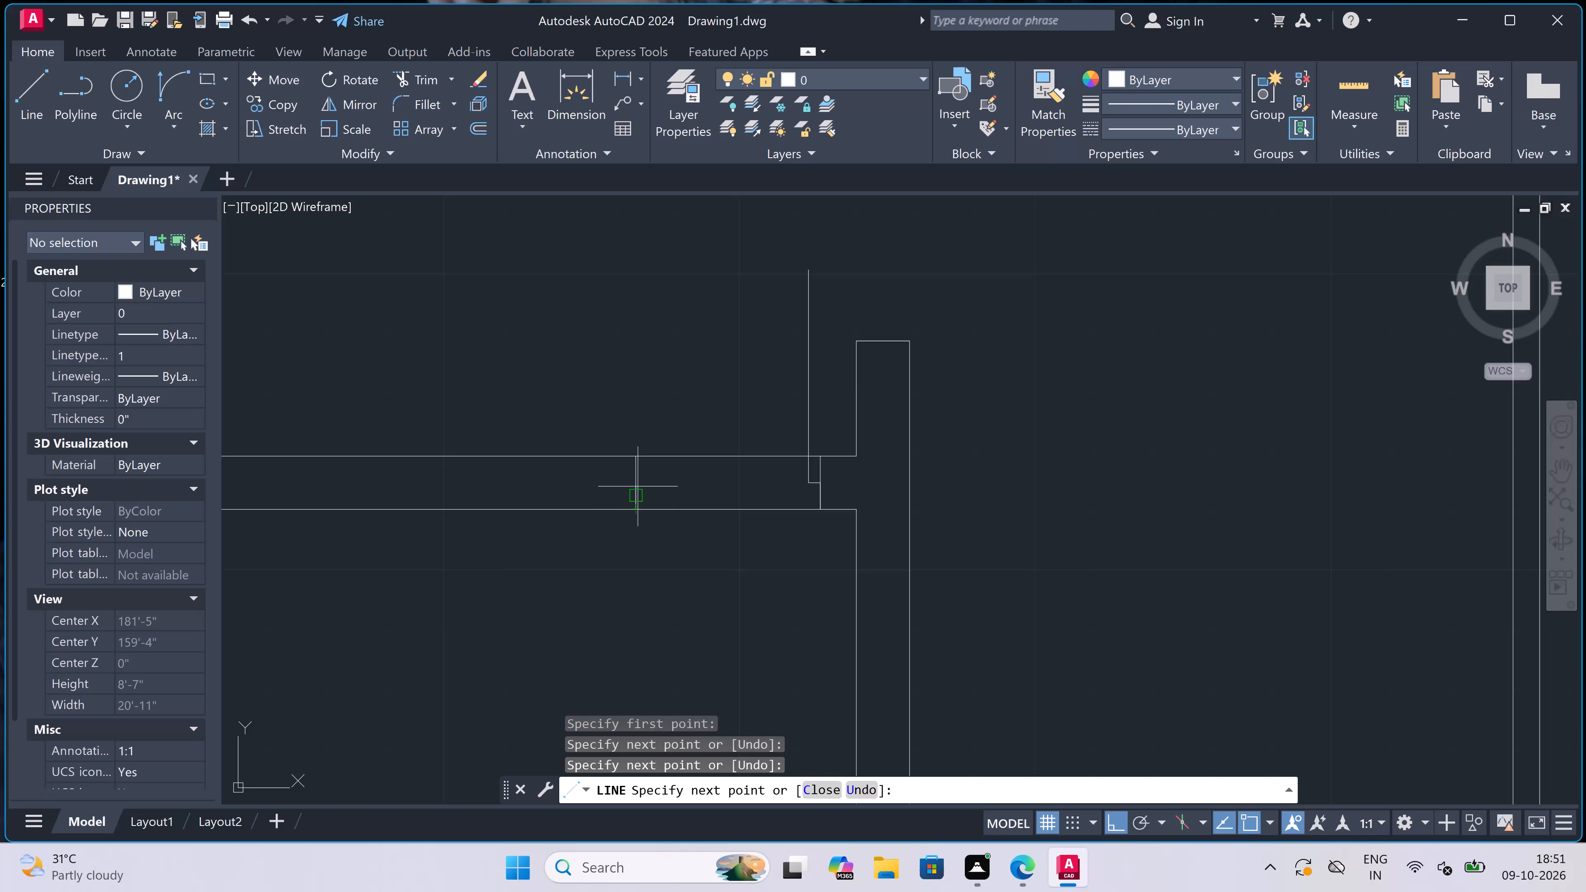
scroll(638, 486, up, 1)
click(636, 481)
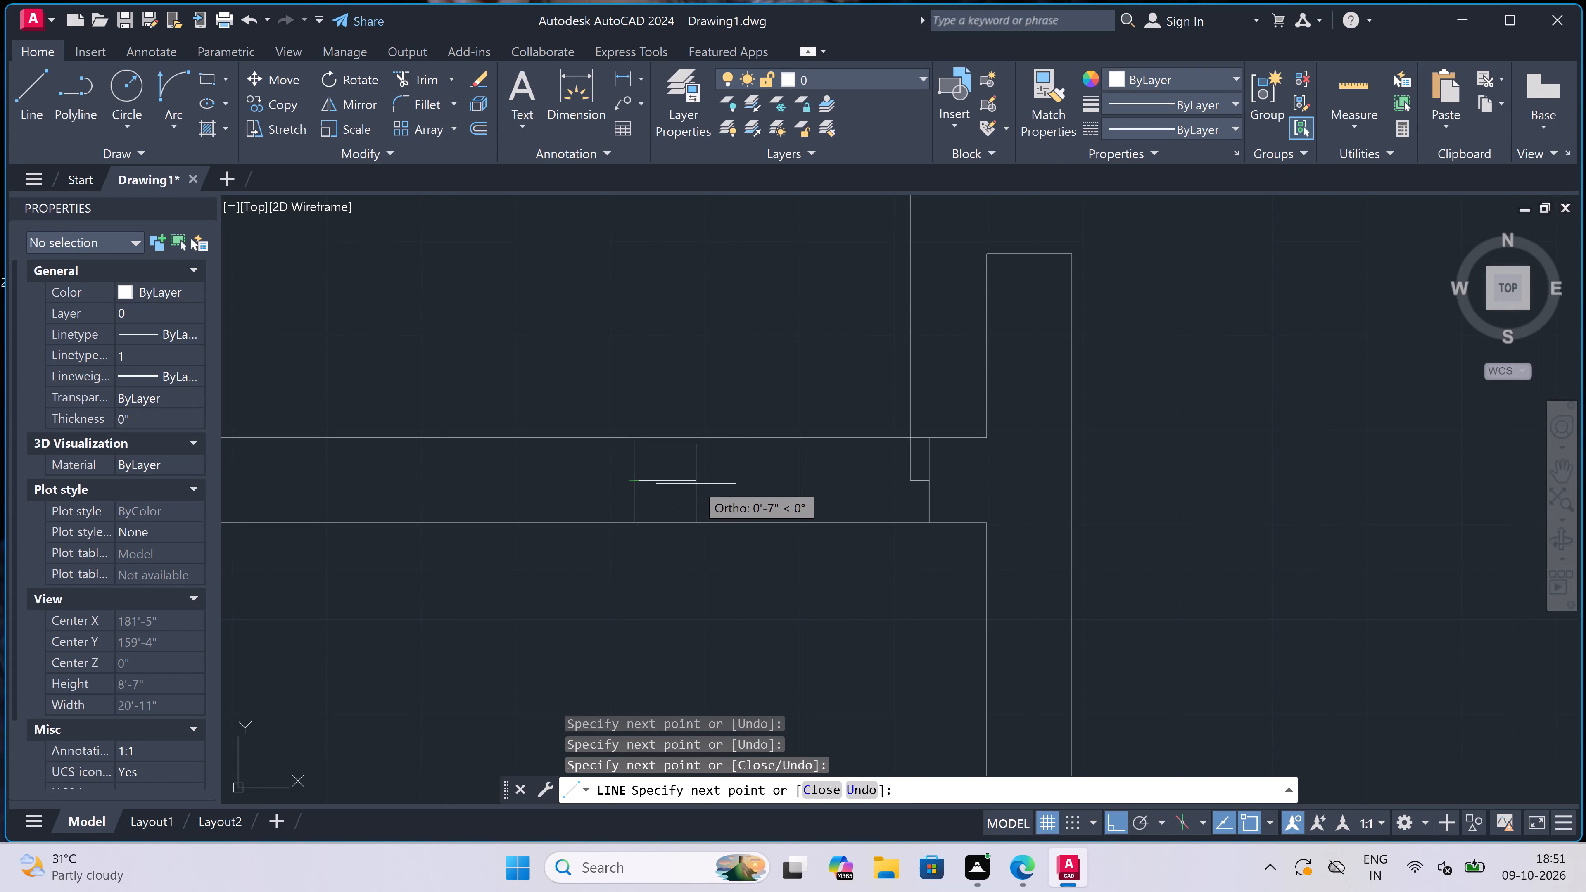
text(2")
key(space)
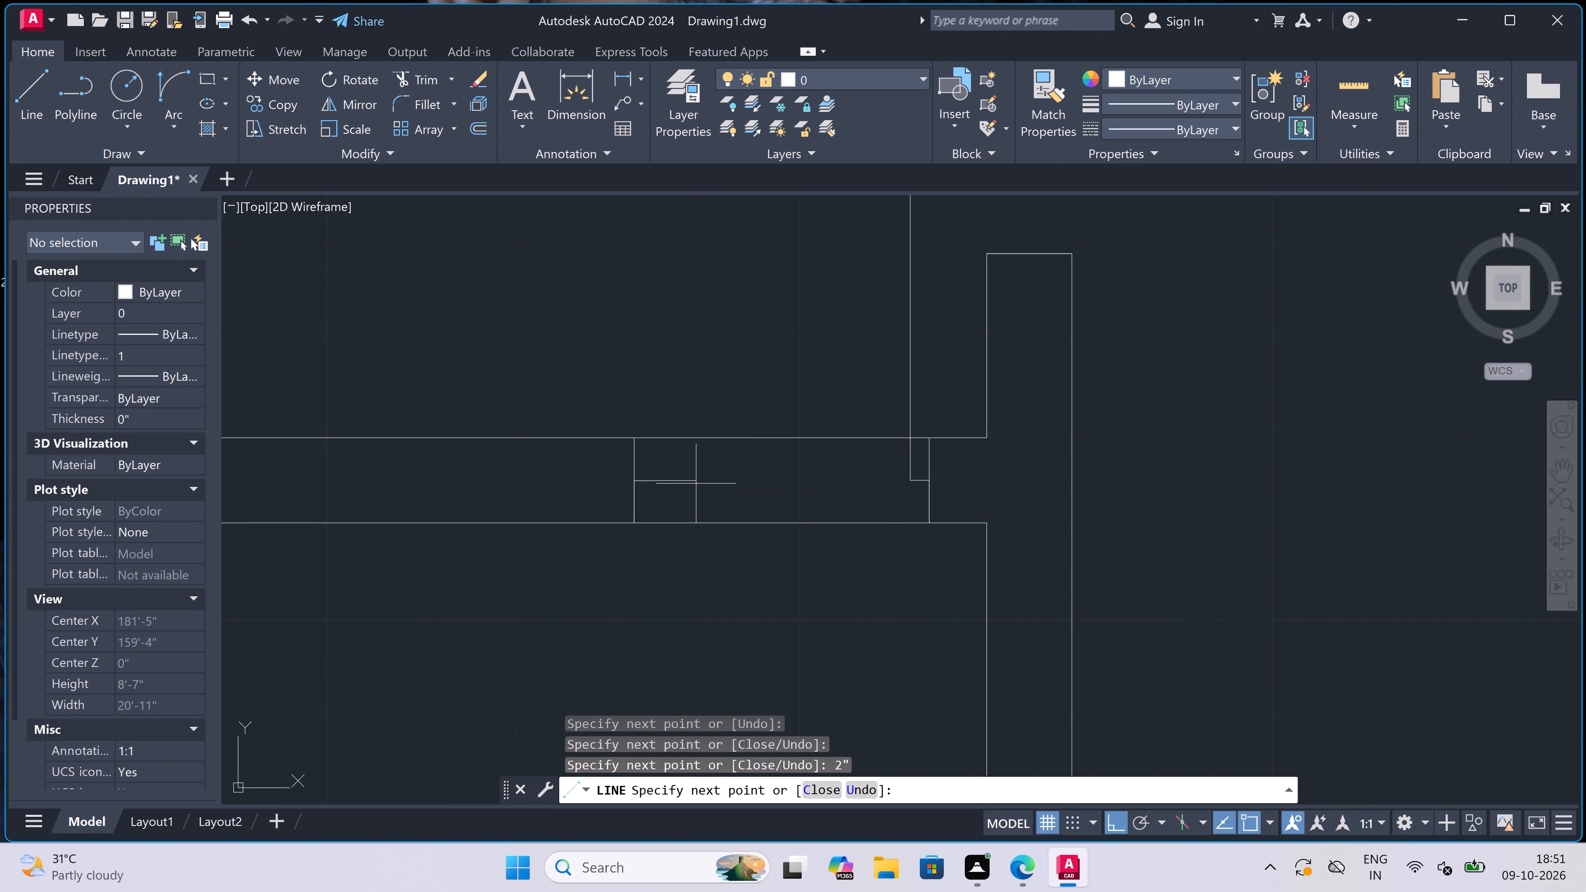
key(Escape)
Draw the door swing arc from the leaf's top end to the end of the left jamb's stop, curving outward.
scroll(600, 415, down, 1)
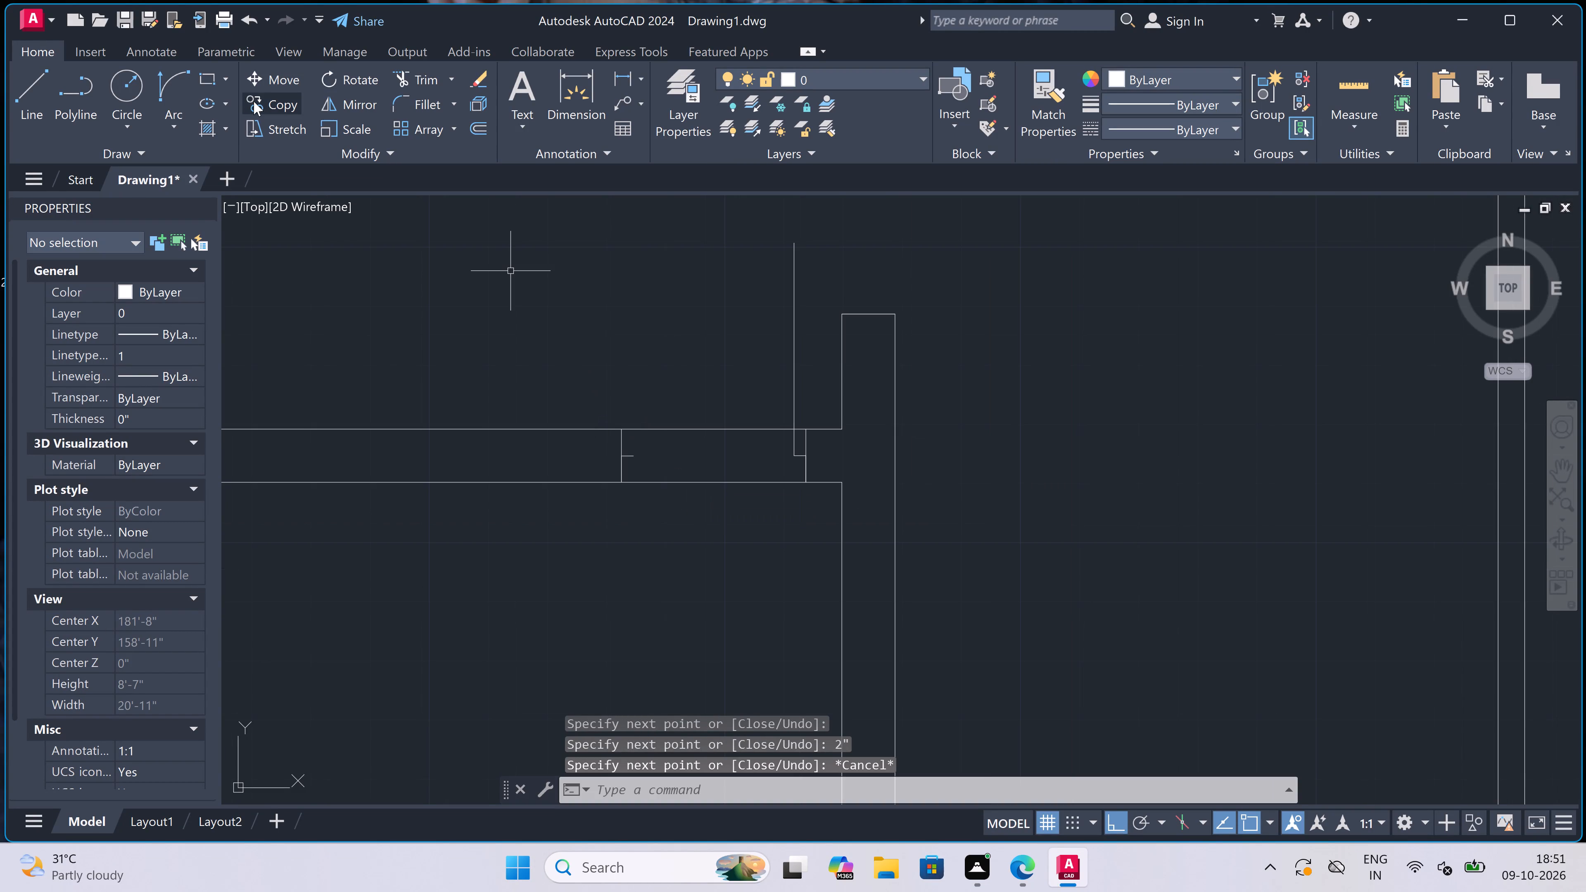
click(169, 80)
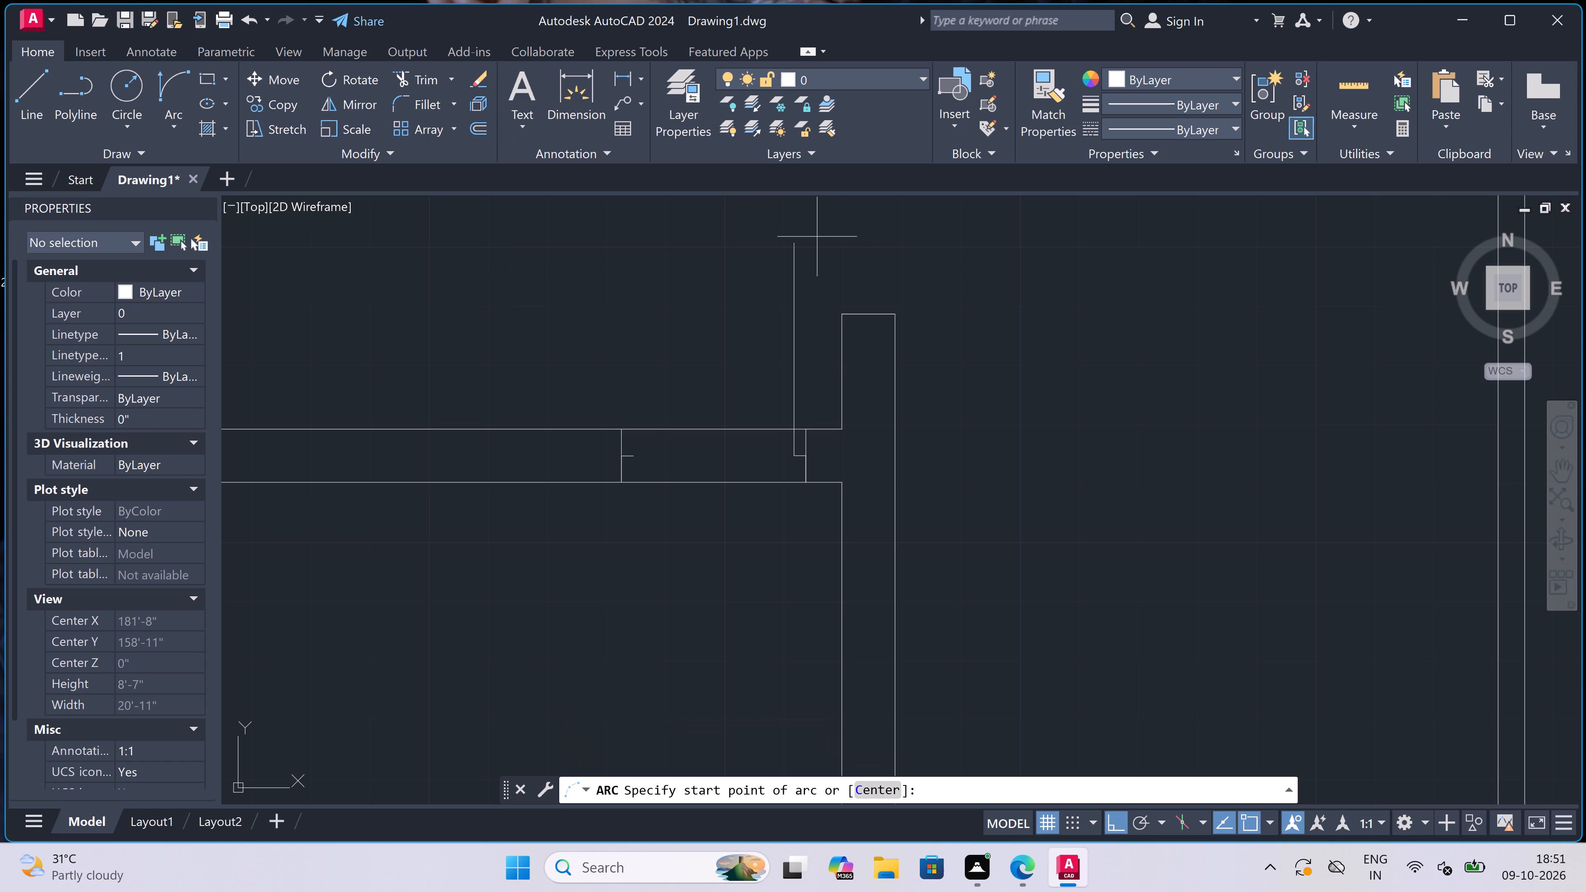
drag(799, 243, 796, 248)
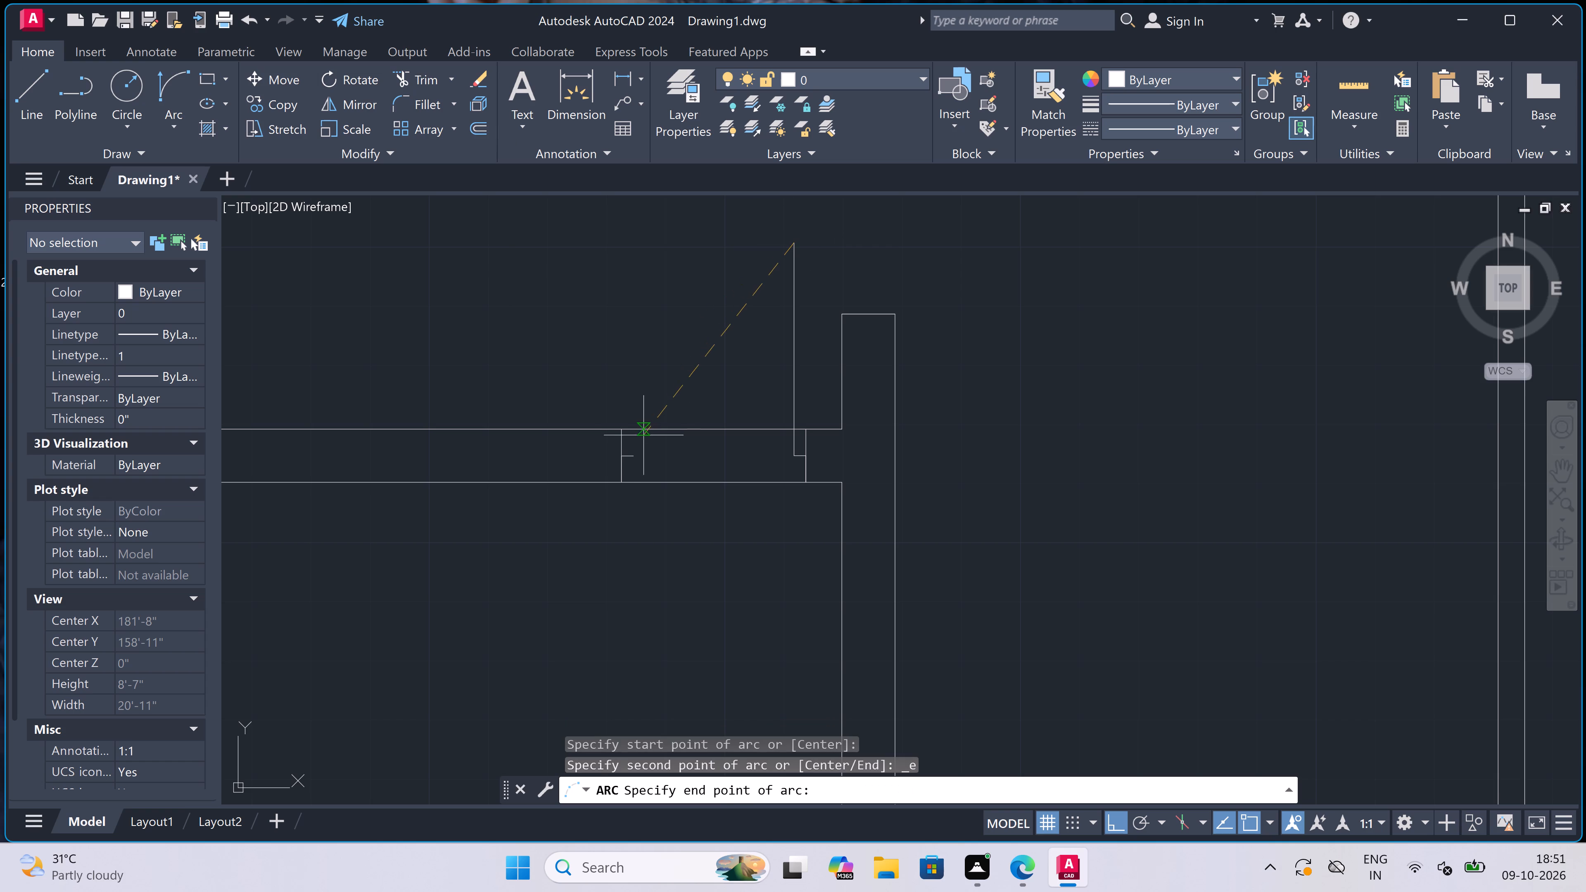
click(634, 459)
click(597, 291)
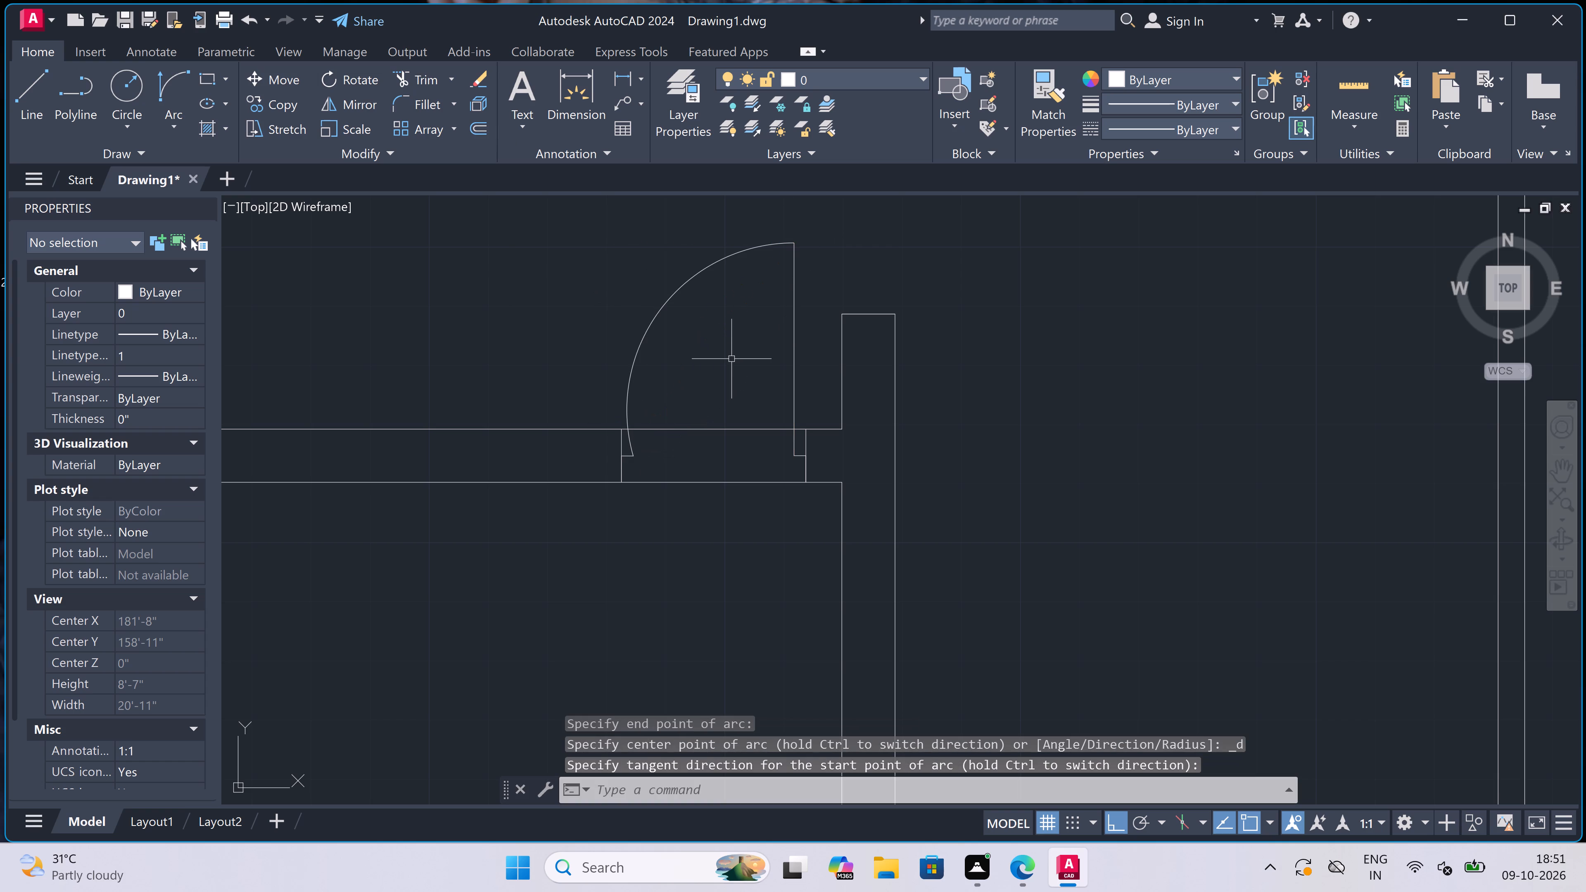
Trim both lines of the horizontal wall between the two door jambs to open the doorway.
text(tr)
key(space)
drag(741, 367, 745, 372)
click(732, 517)
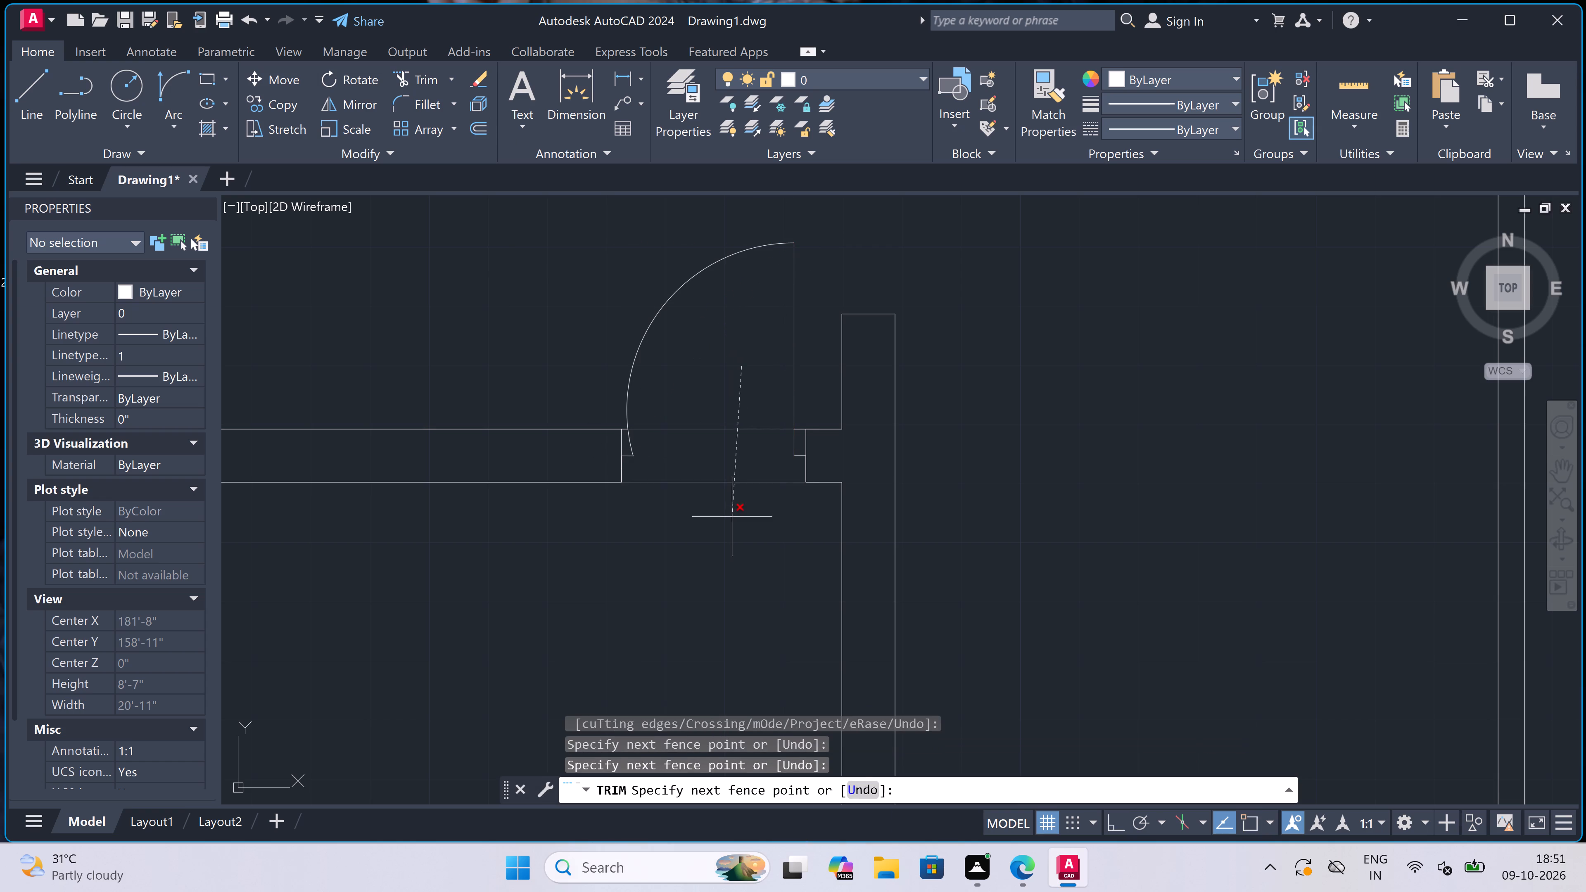
scroll(733, 413, down, 4)
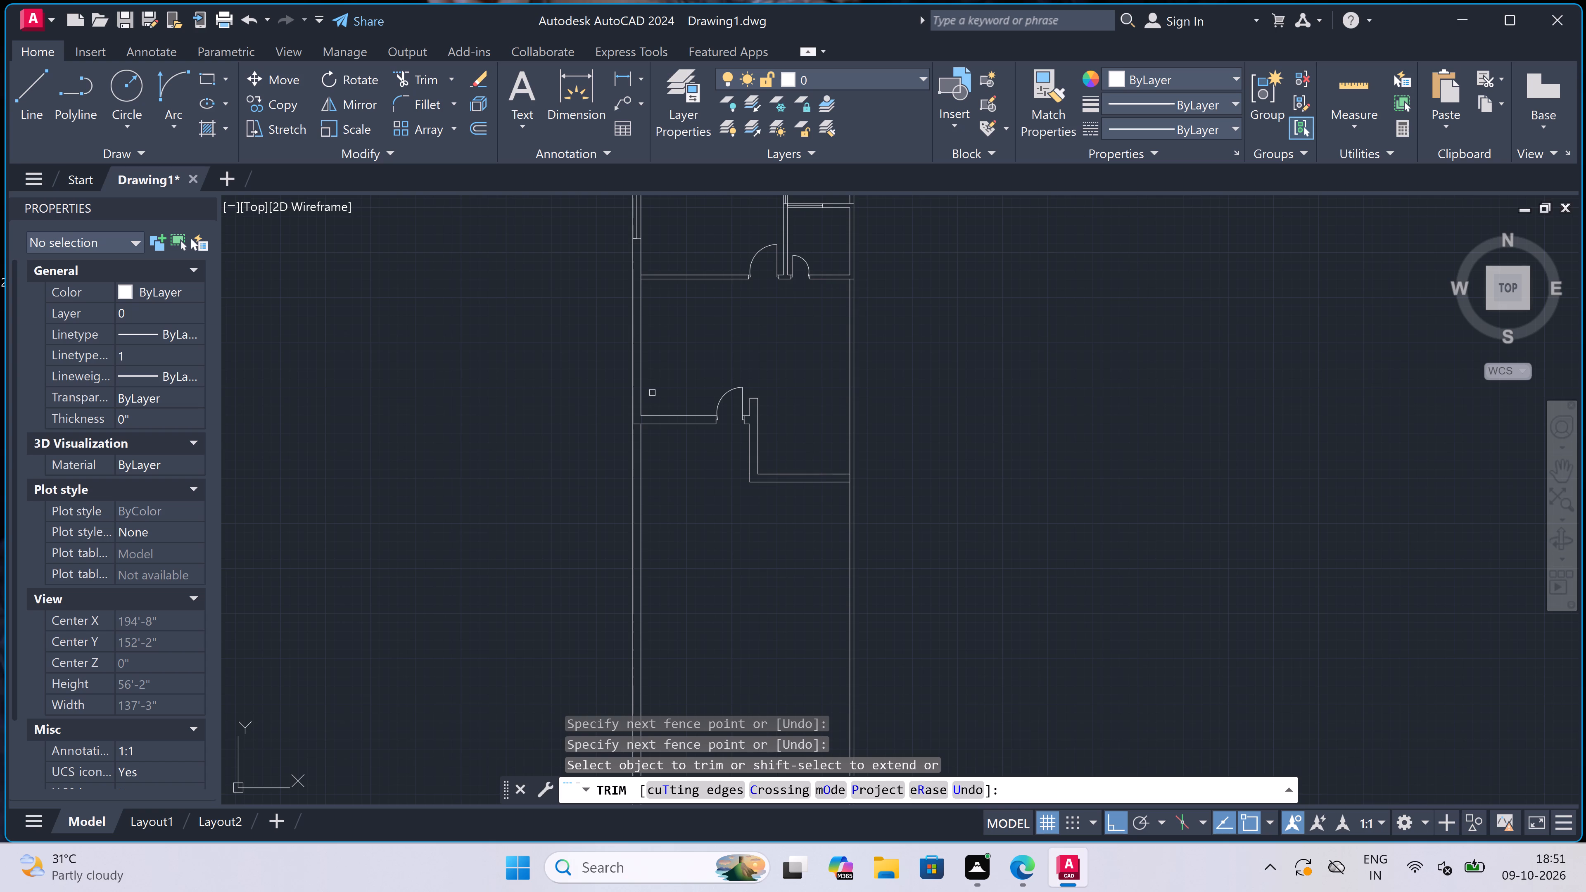
key(Escape)
Draw a window end line across the horizontal wall near the left outer wall and continue from its midpoint.
scroll(654, 393, up, 2)
scroll(706, 420, up, 2)
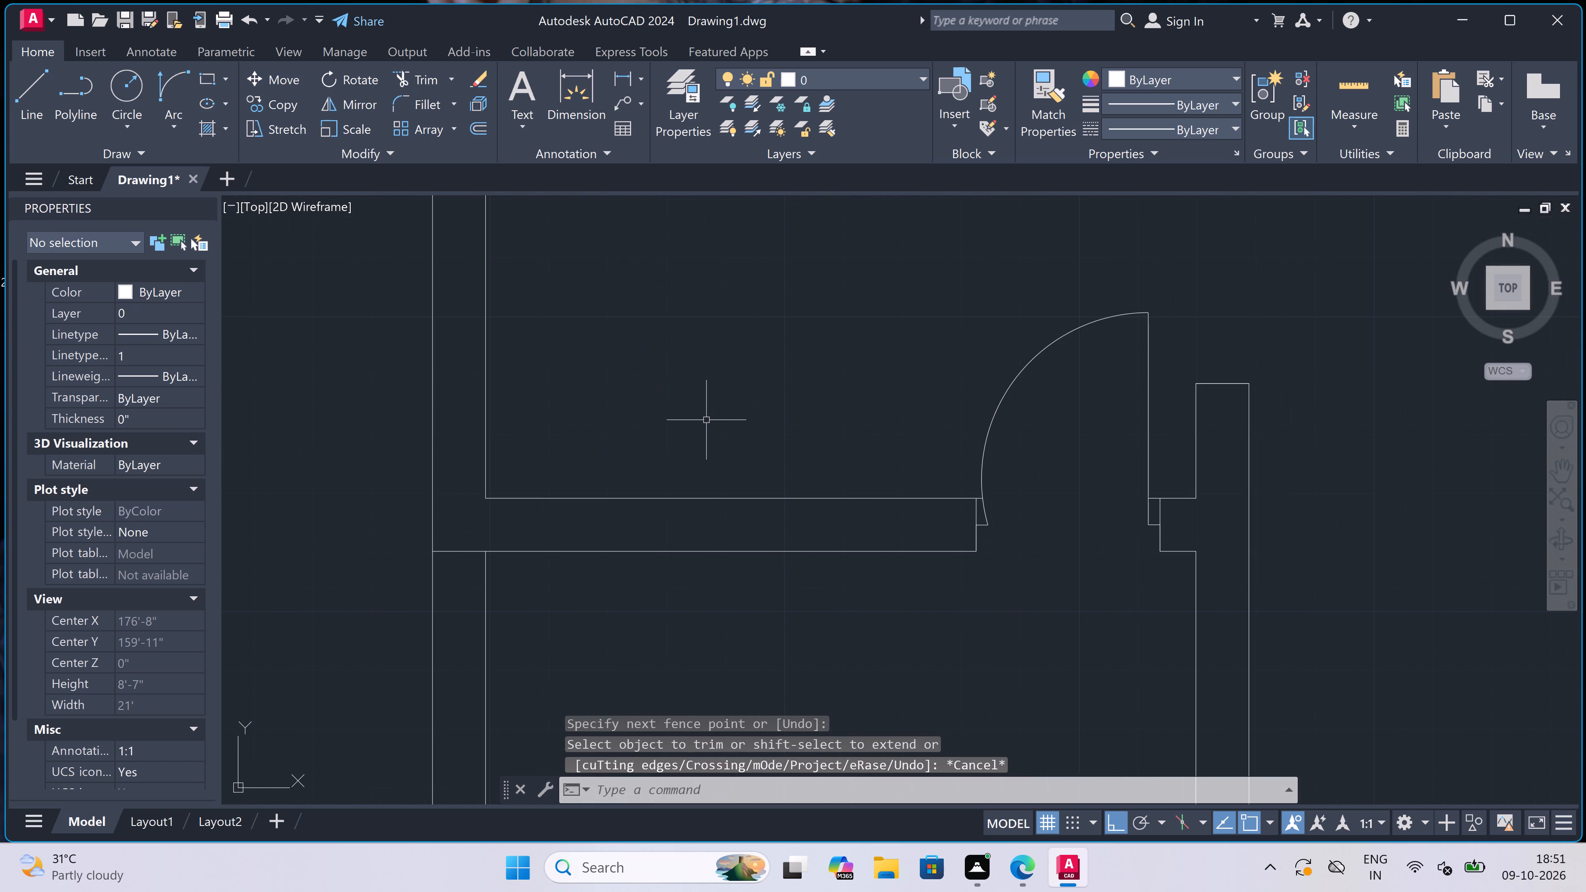
key(l)
key(space)
click(554, 496)
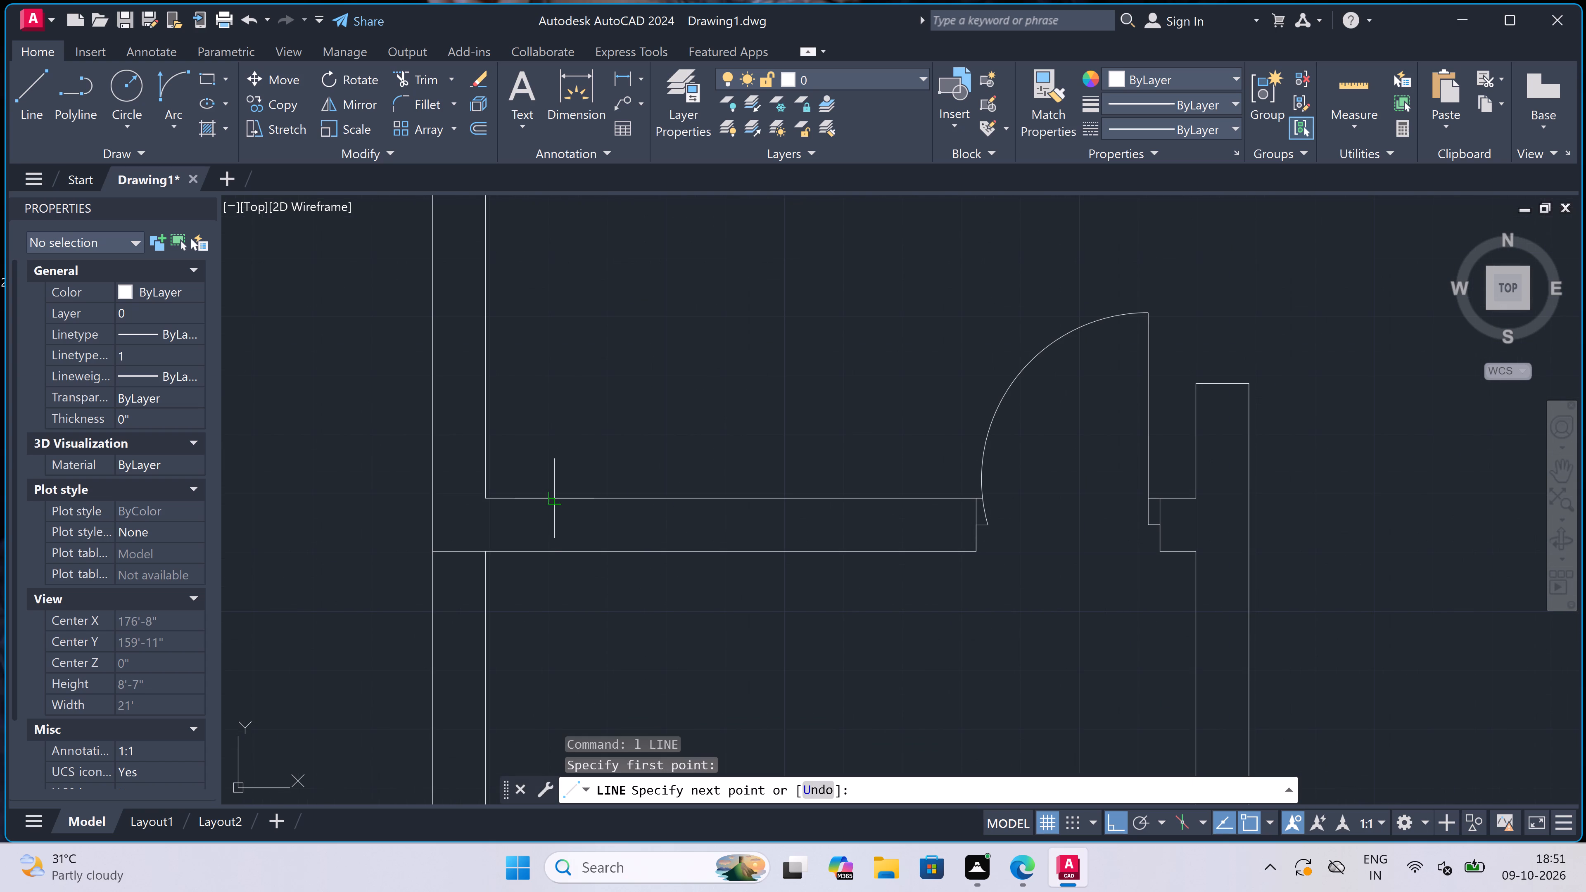
click(552, 554)
click(553, 528)
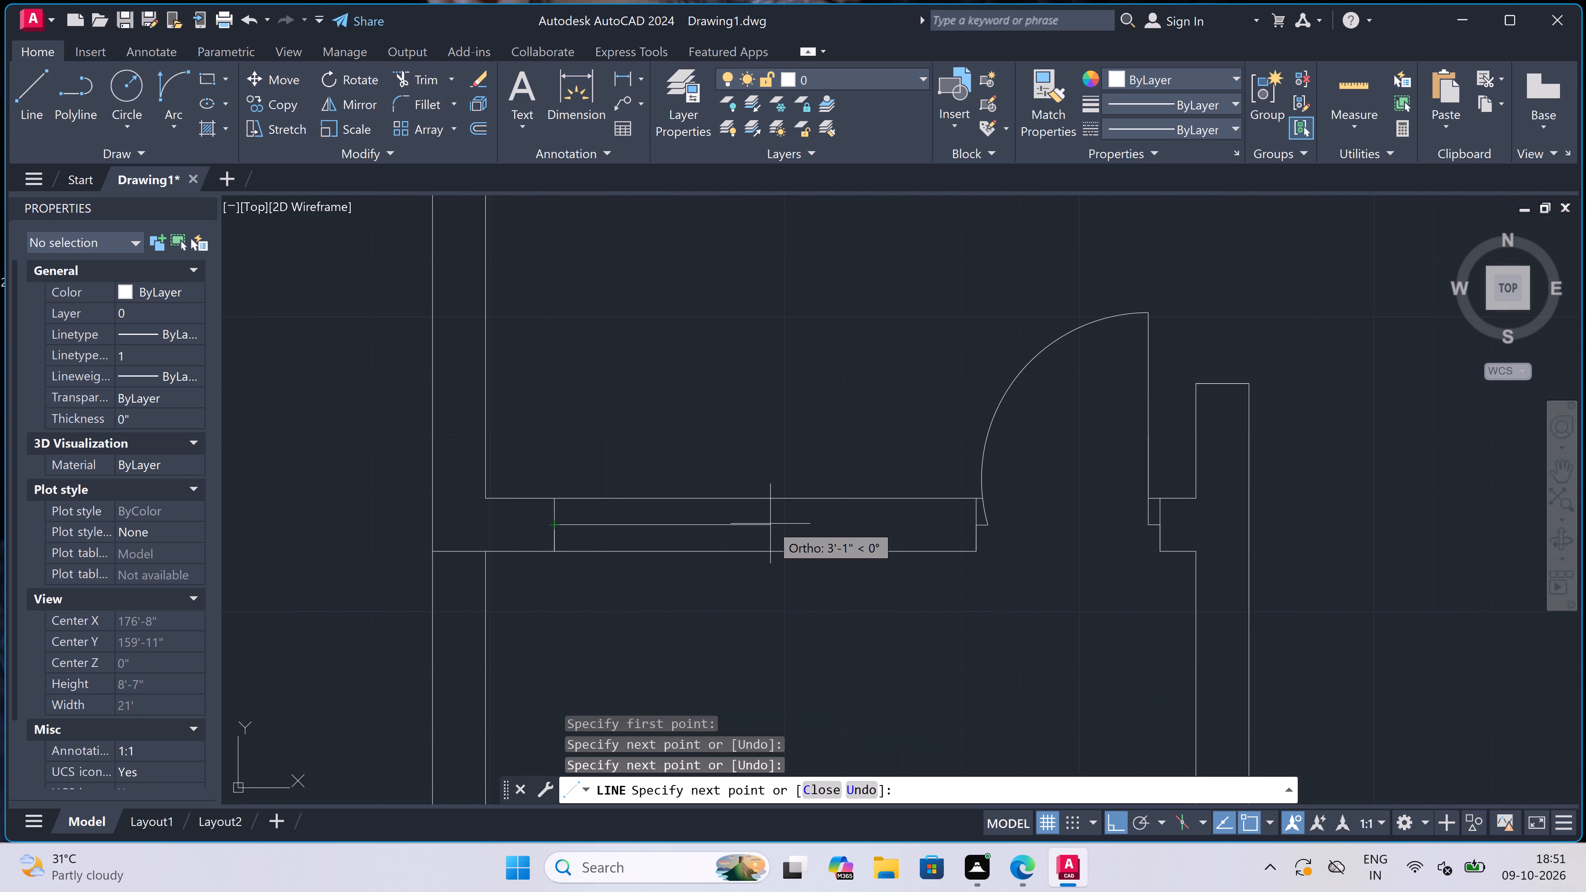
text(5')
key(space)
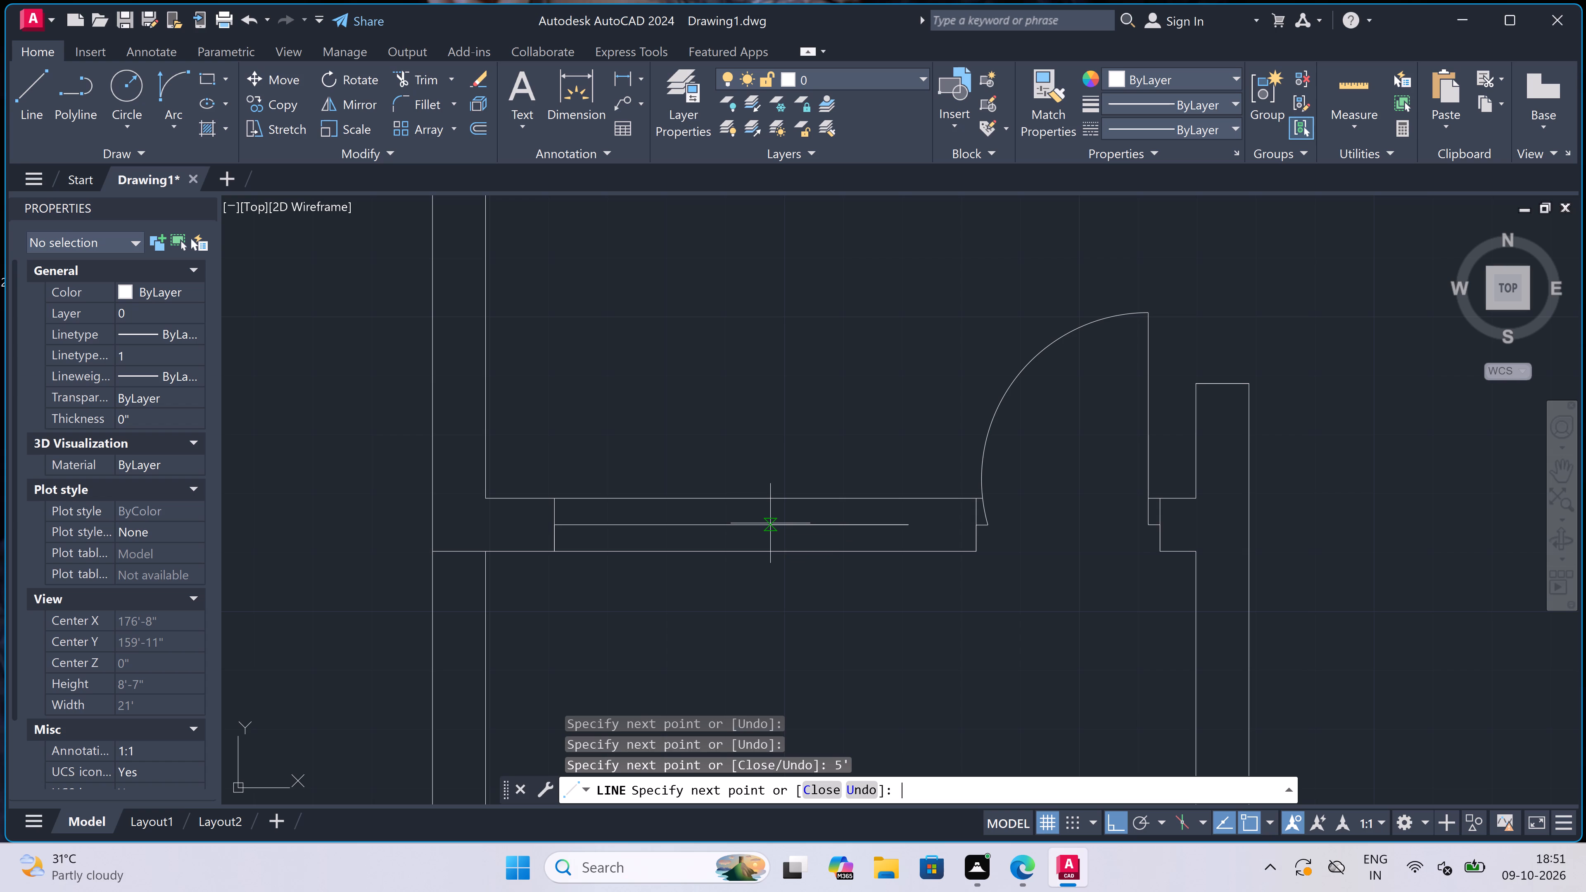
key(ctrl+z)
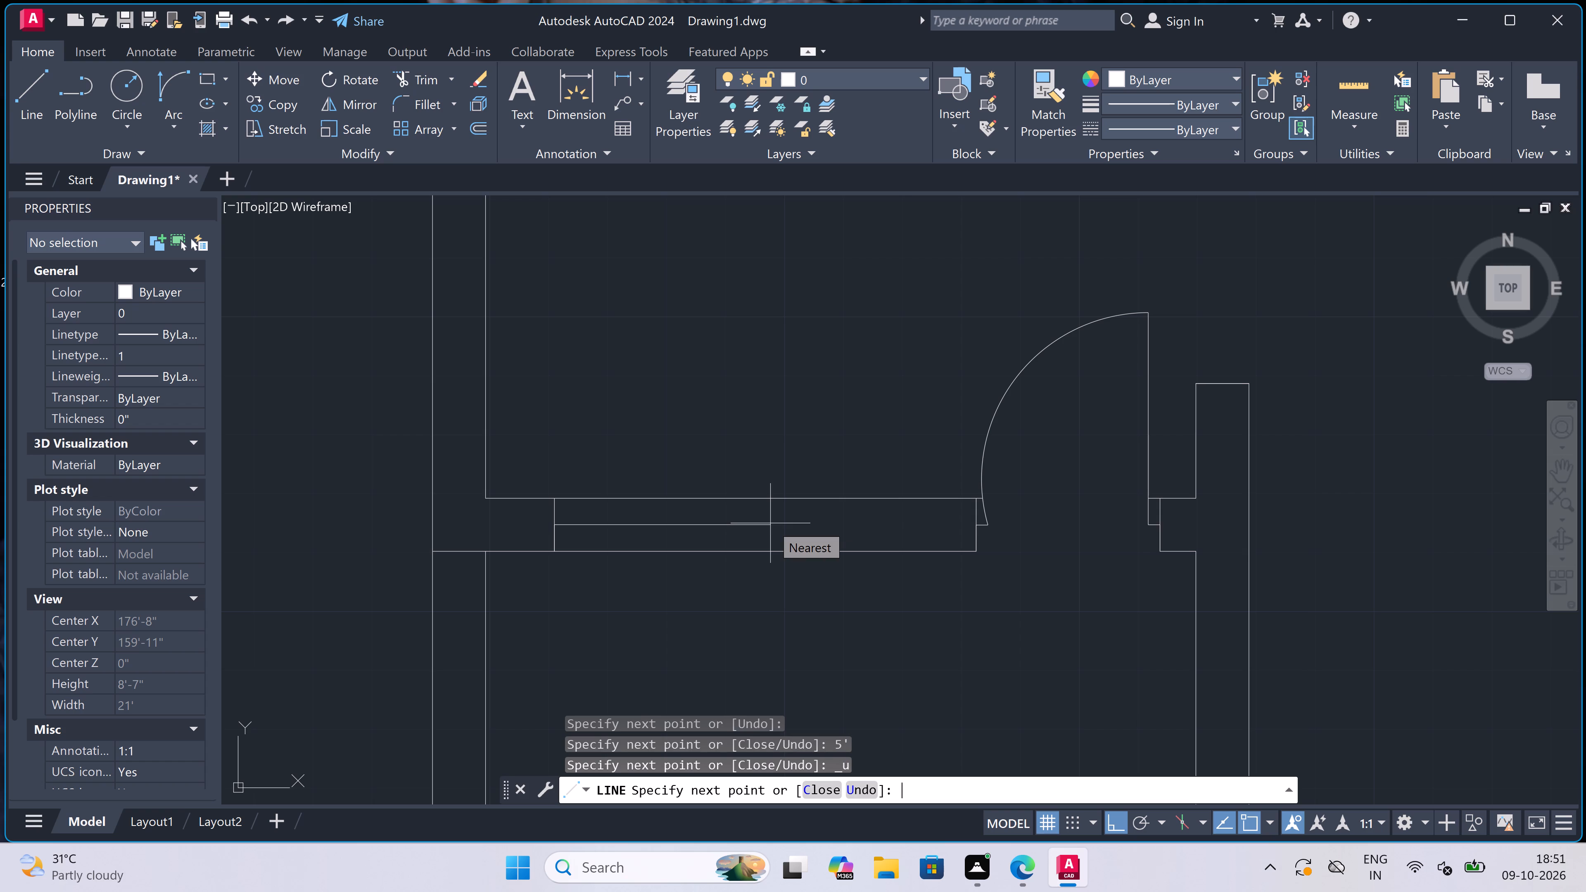
Draw the window's 4' centre line rightward from the end line's midpoint and add the right end line across the wall.
text(4')
key(space)
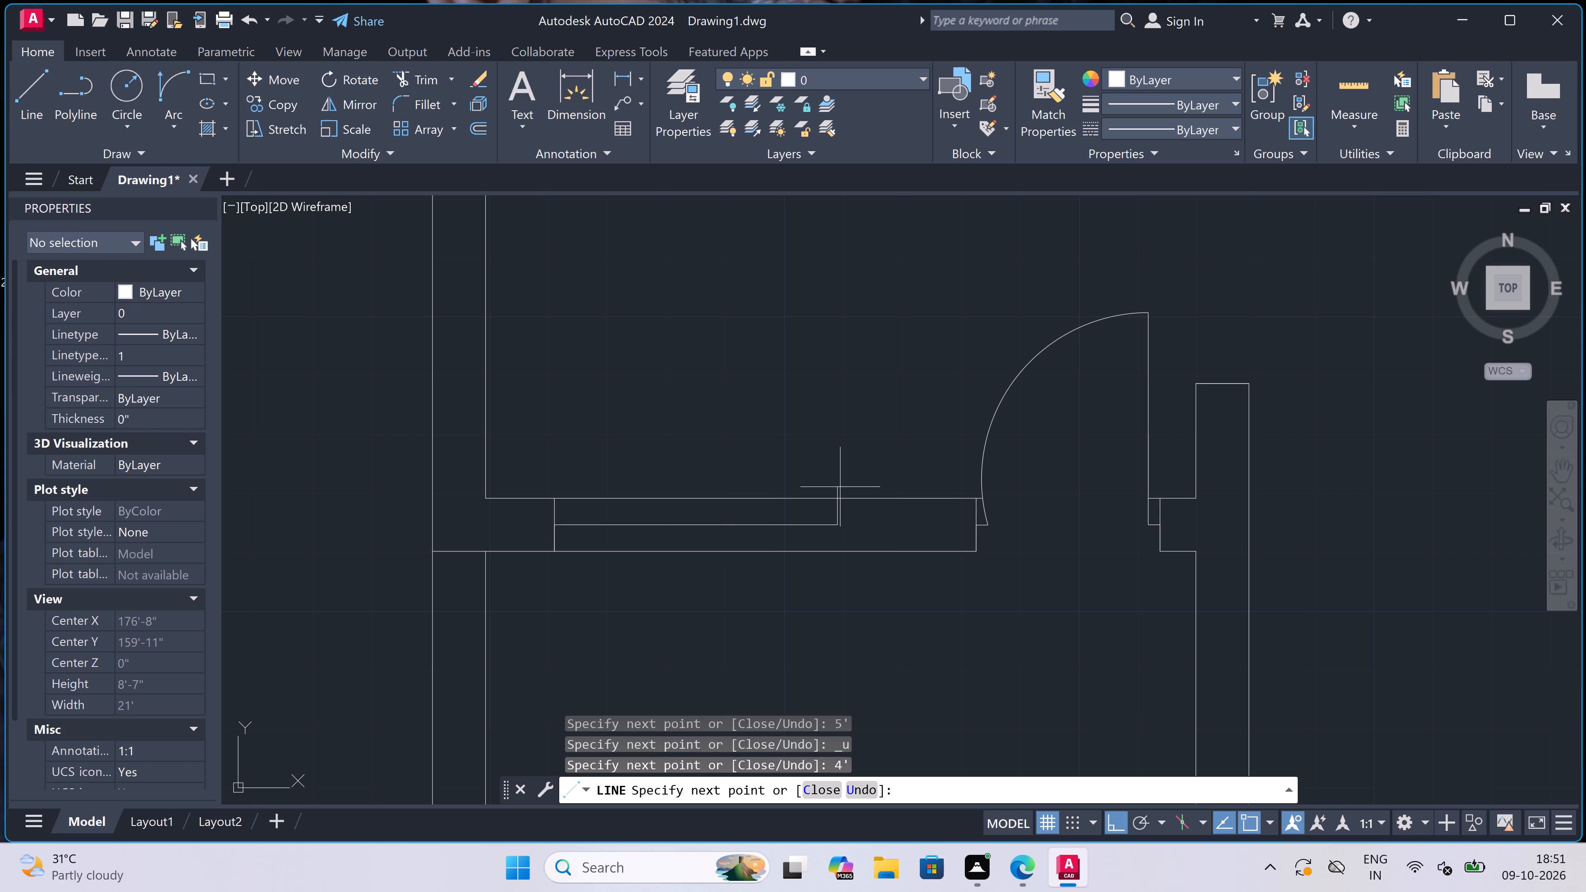
click(836, 500)
click(833, 552)
key(Escape)
Start a line where the stepped wall's lower line meets the right outer wall's inner line.
scroll(764, 458, down, 4)
scroll(863, 465, up, 2)
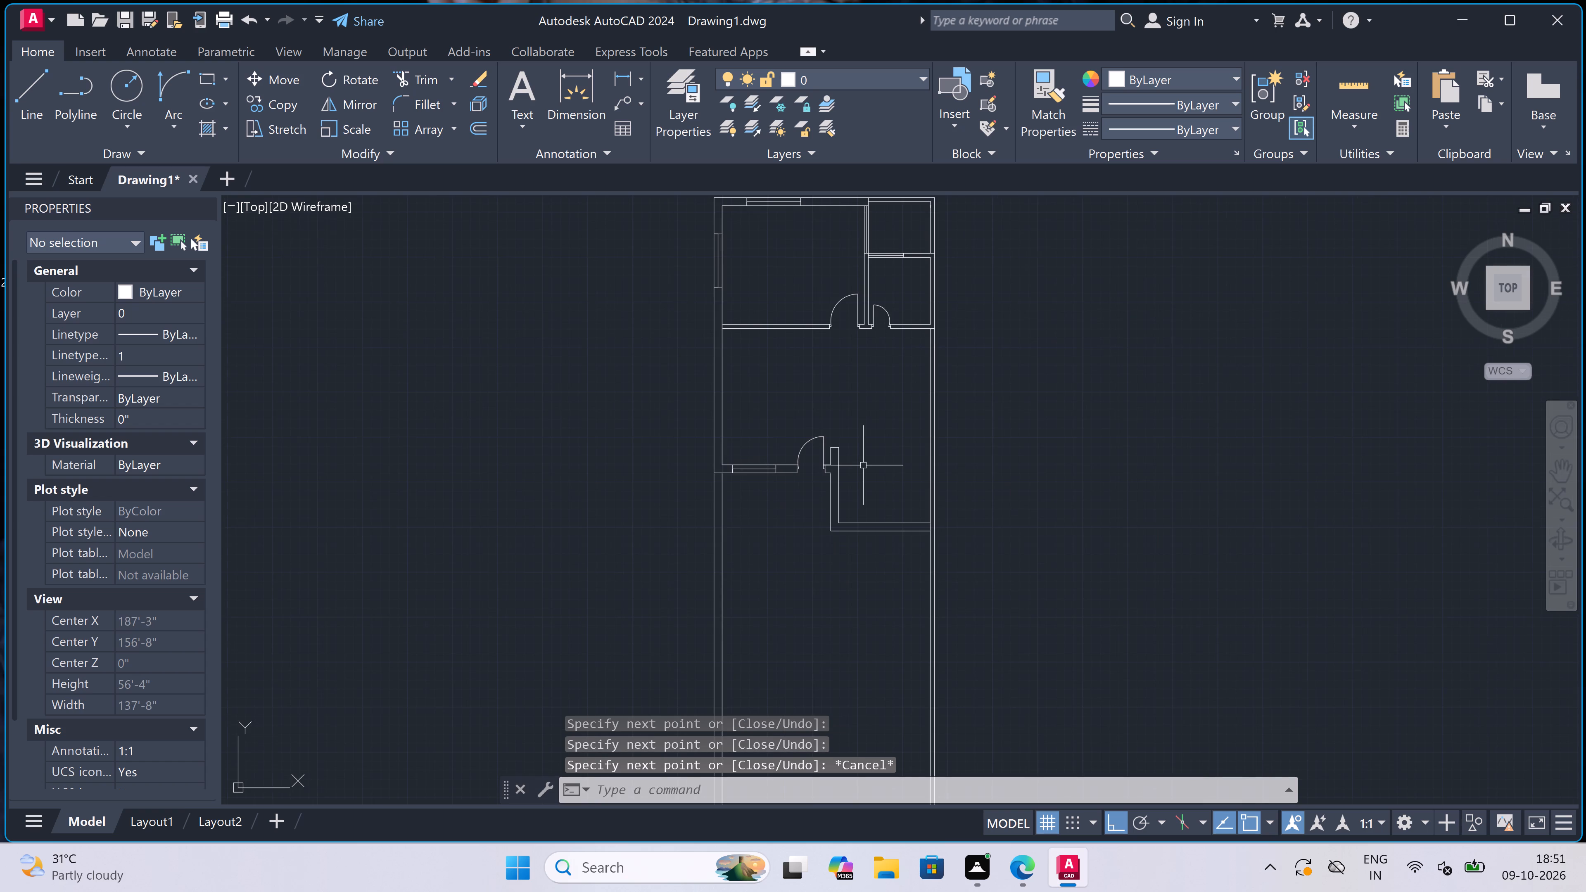
key(space)
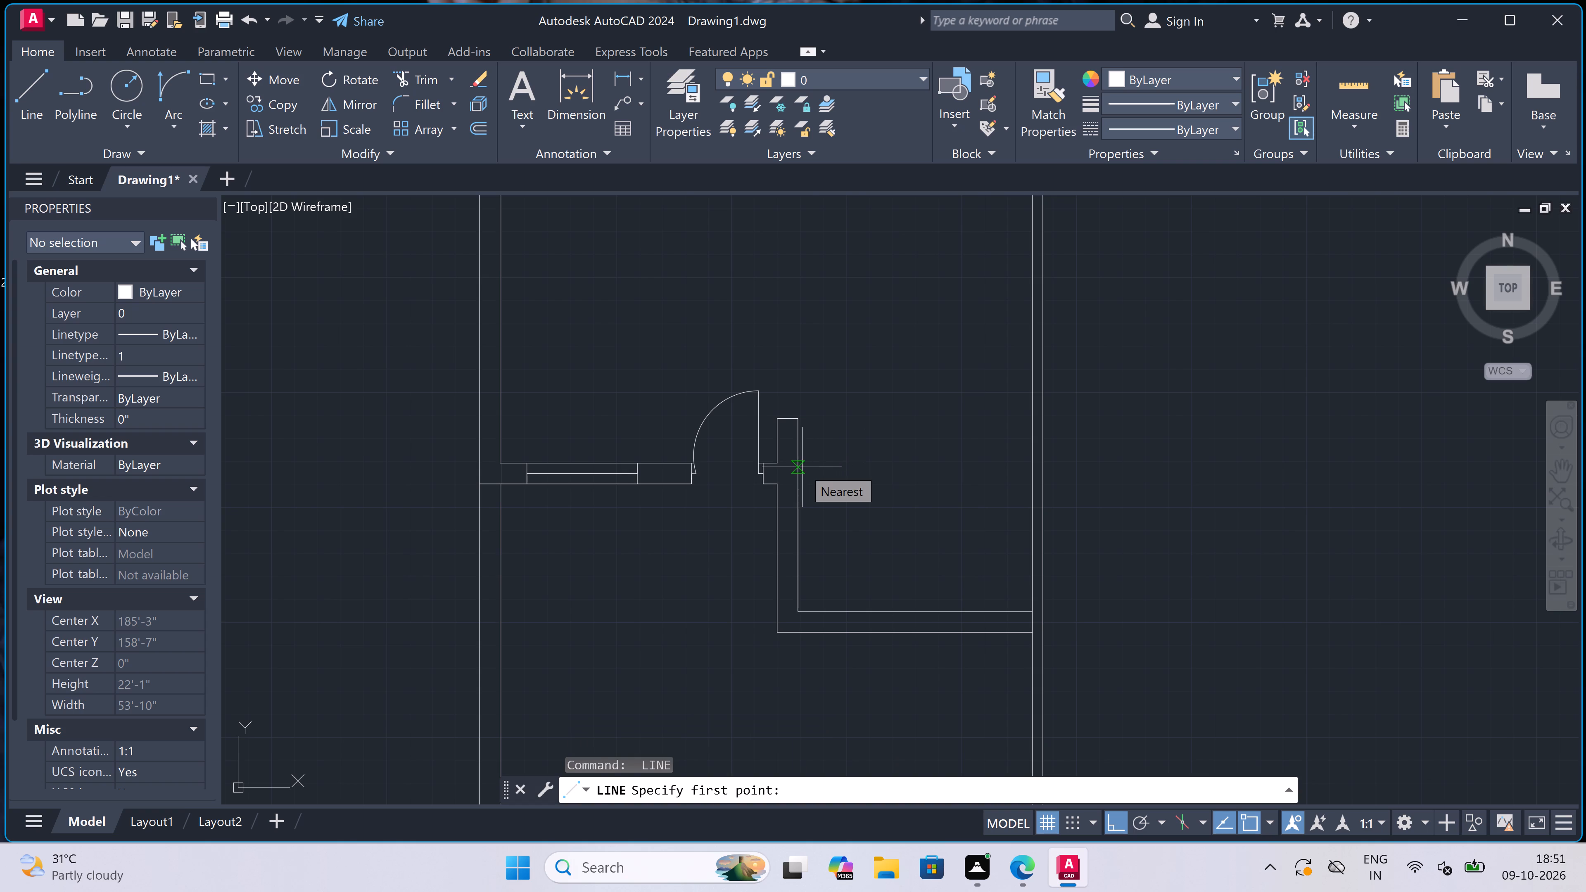
scroll(802, 467, down, 1)
scroll(853, 514, down, 2)
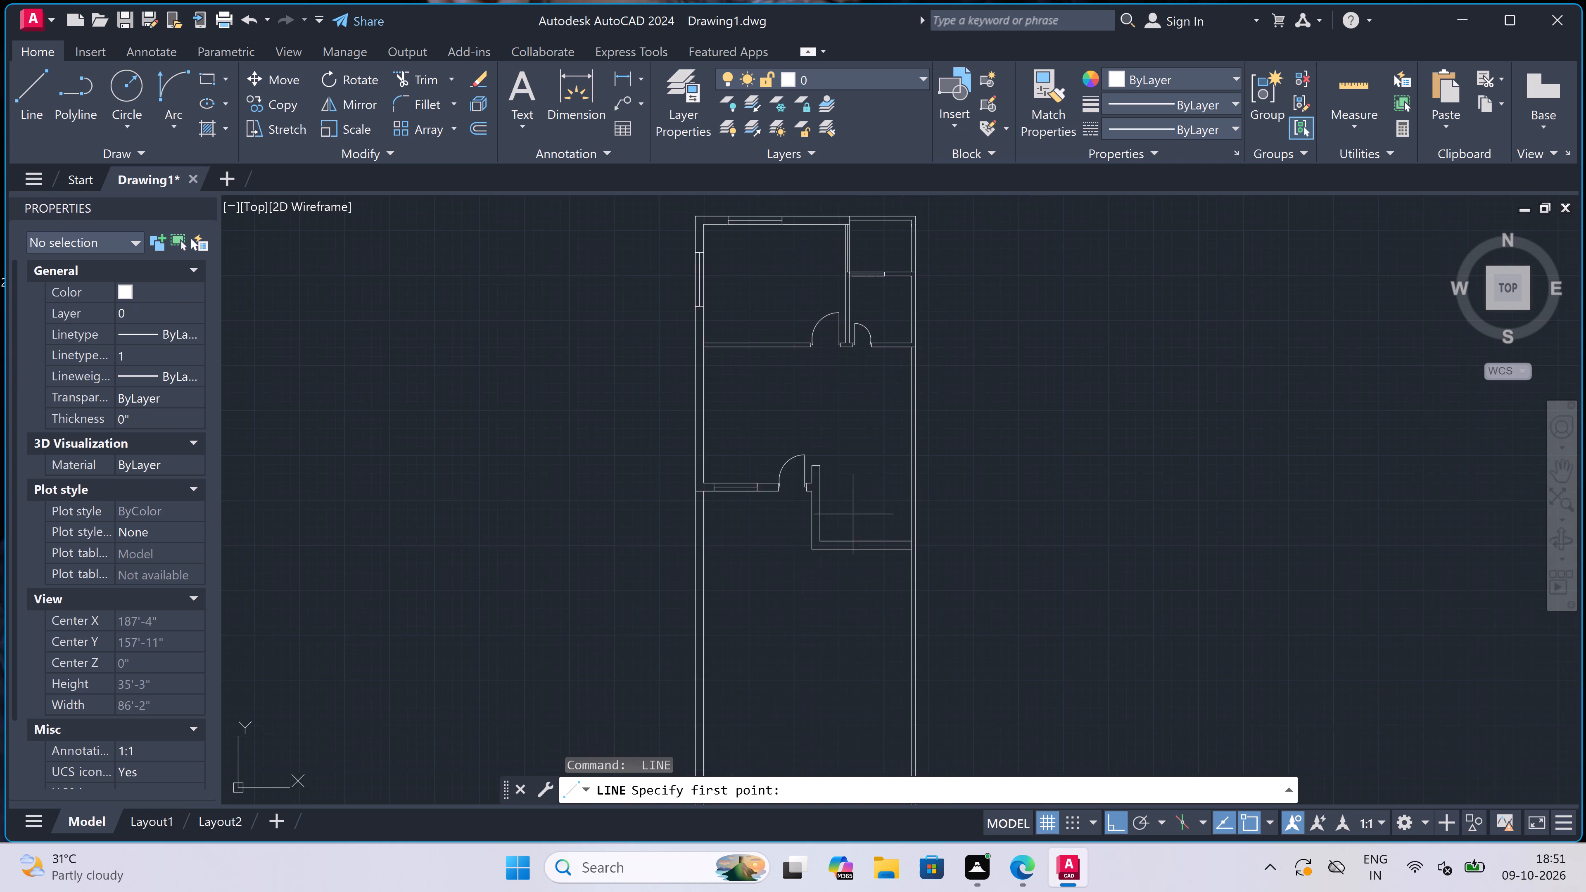
scroll(867, 552, up, 3)
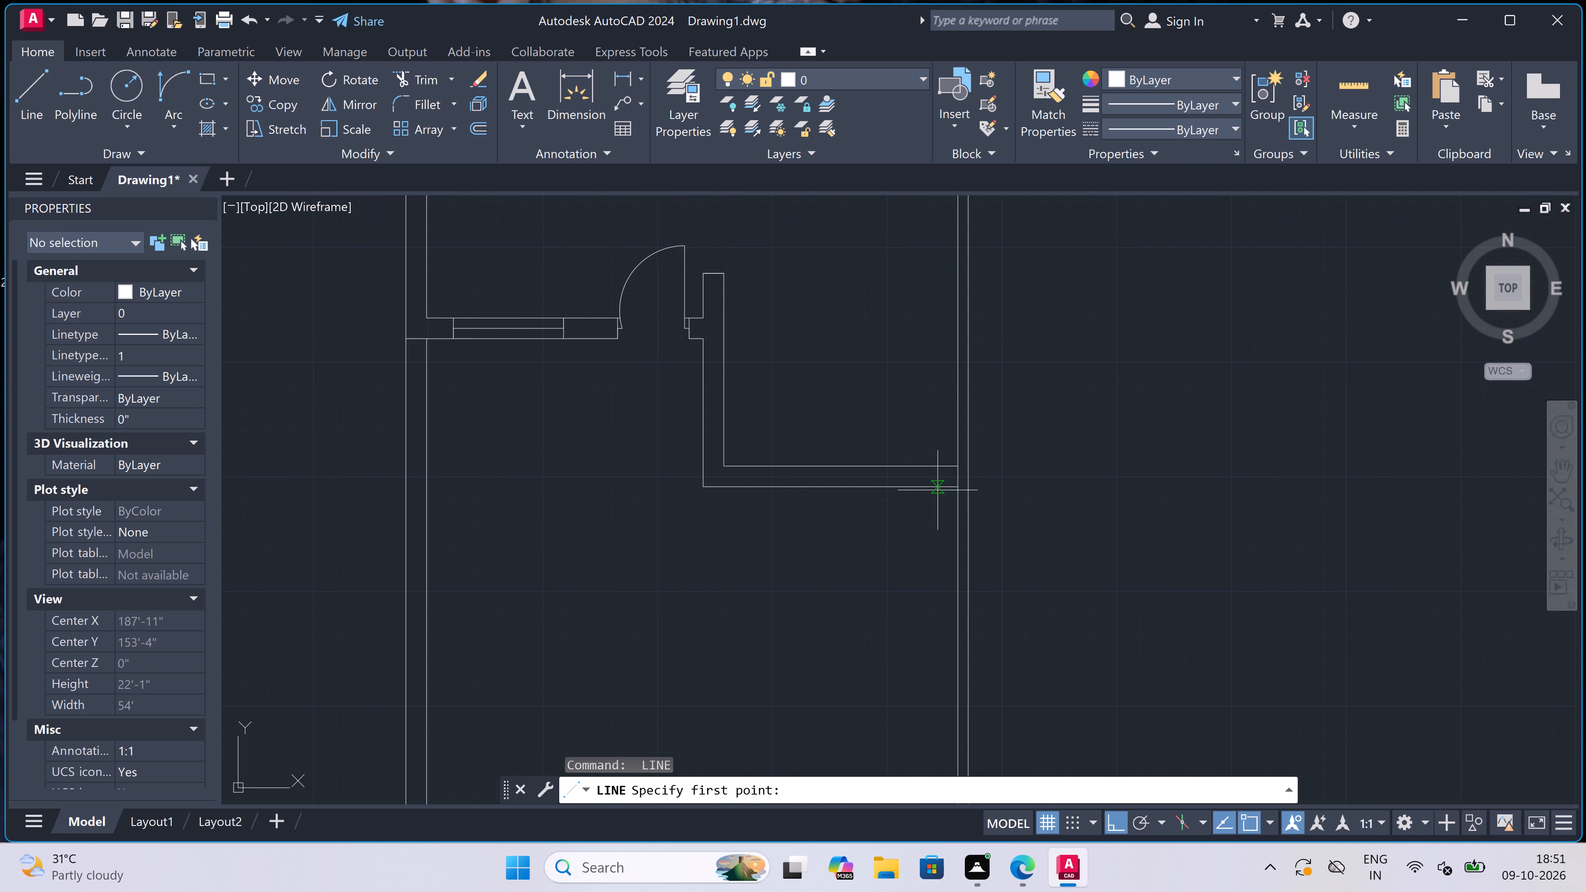
click(956, 482)
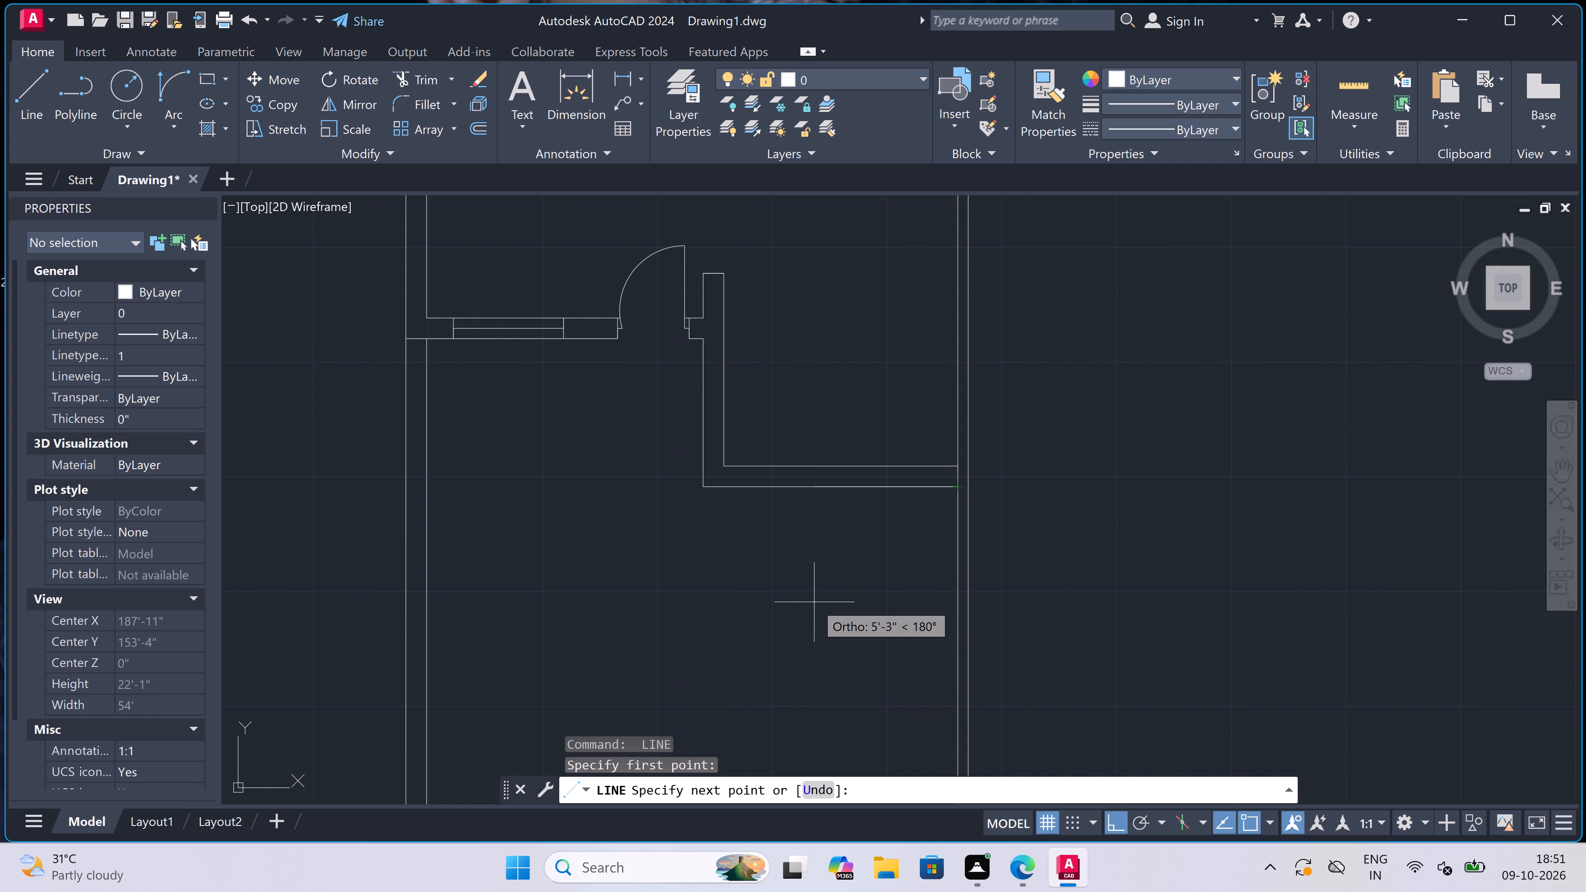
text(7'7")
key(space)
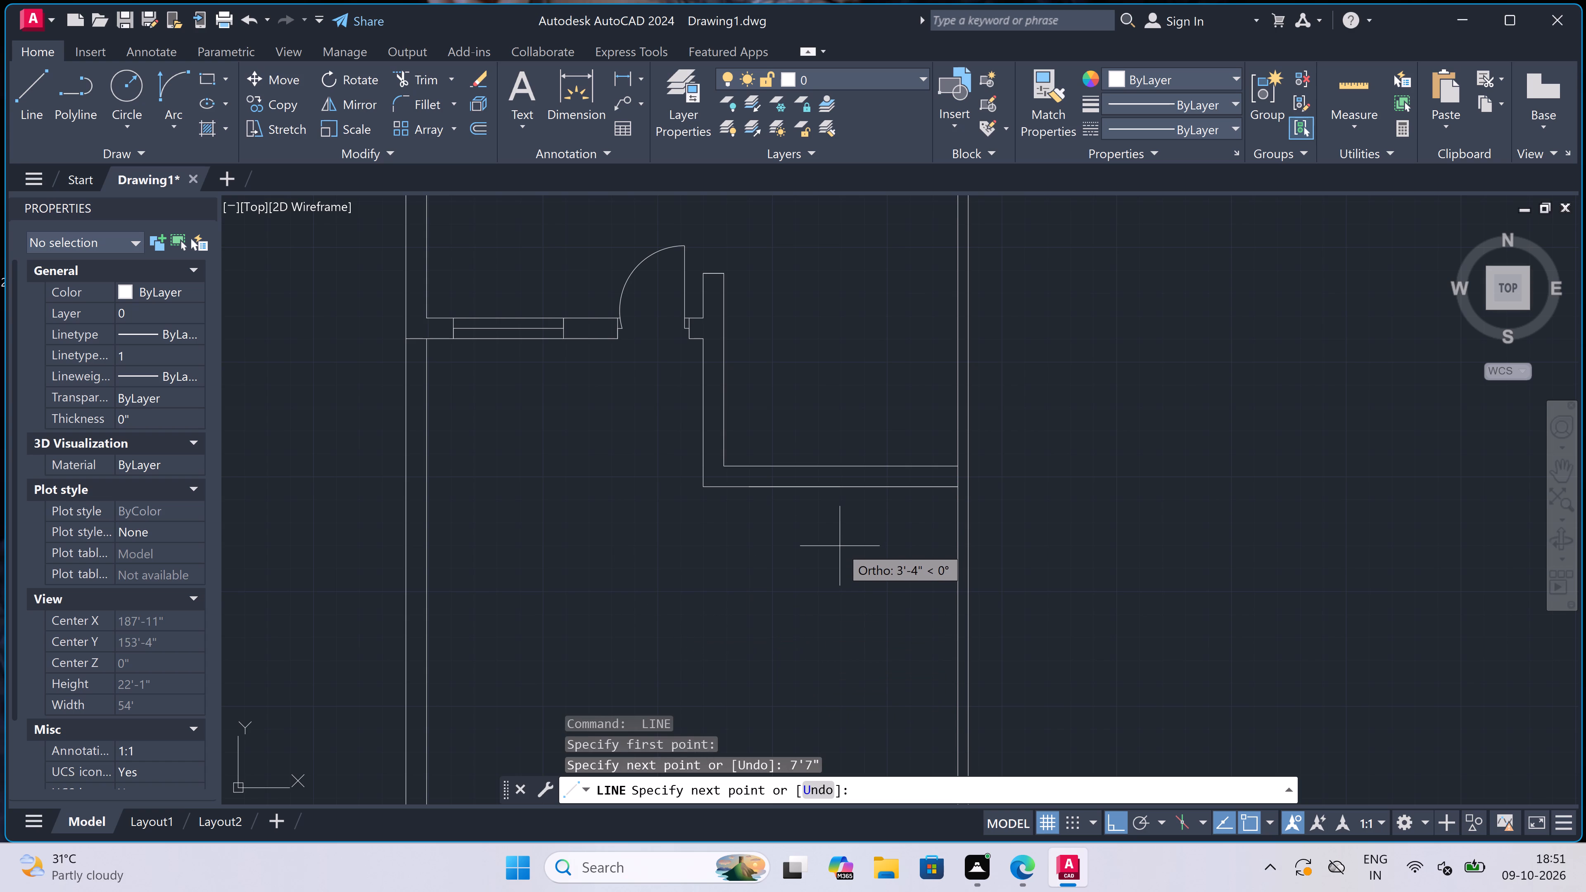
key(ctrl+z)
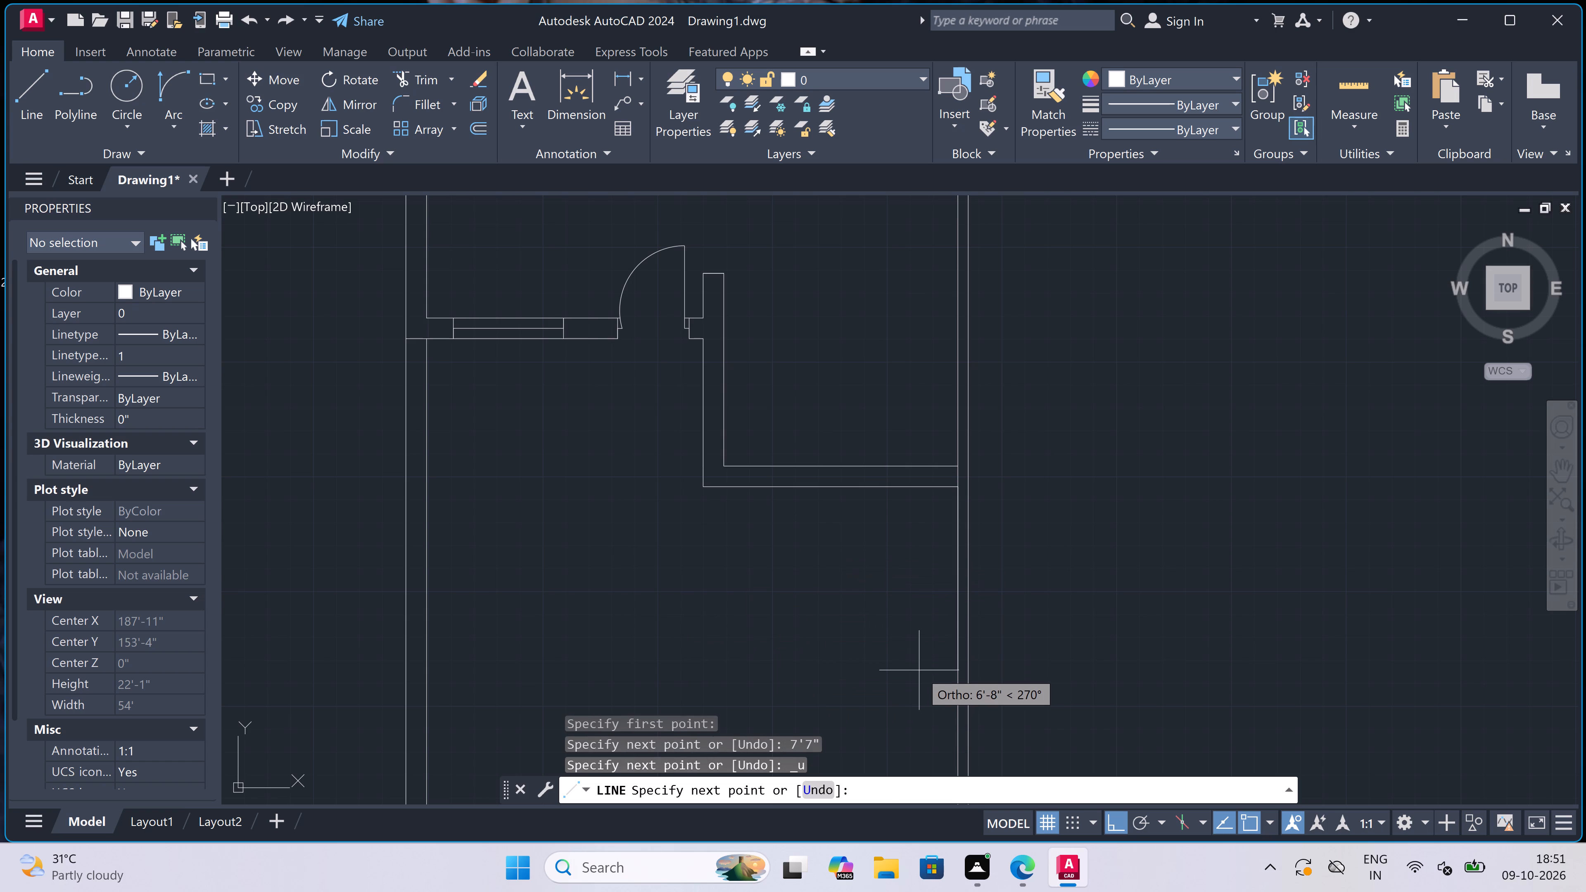
Outline the room below the stepped wall: 7'7" down, left to align with the vertical wall's left line, and up to the stepped wall's corner.
text(7')
key(7)
text(")
key(space)
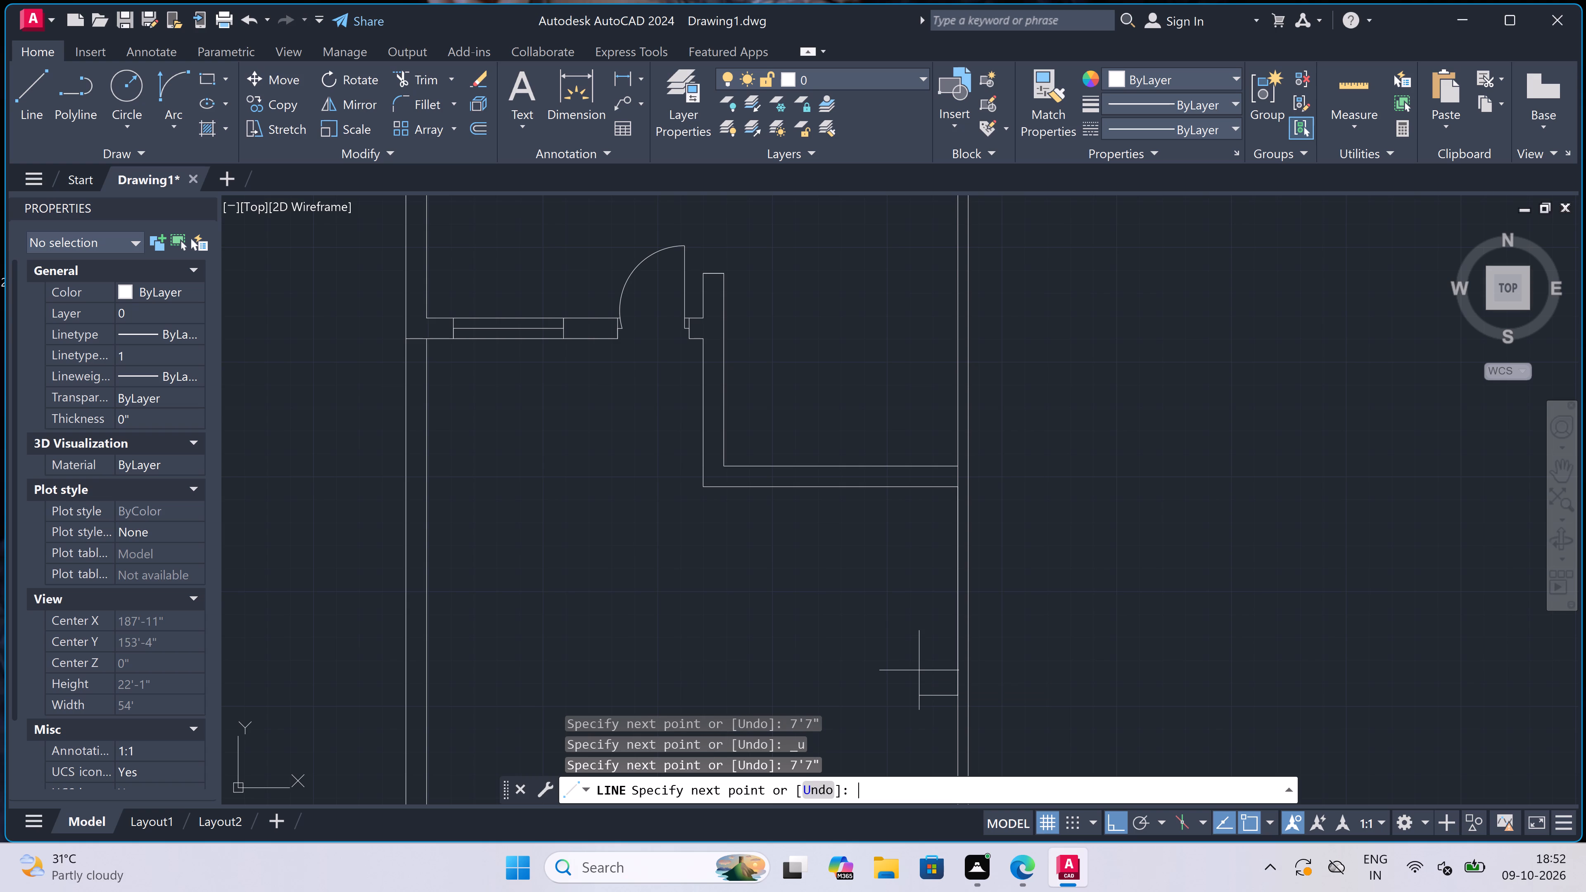
scroll(917, 664, down, 2)
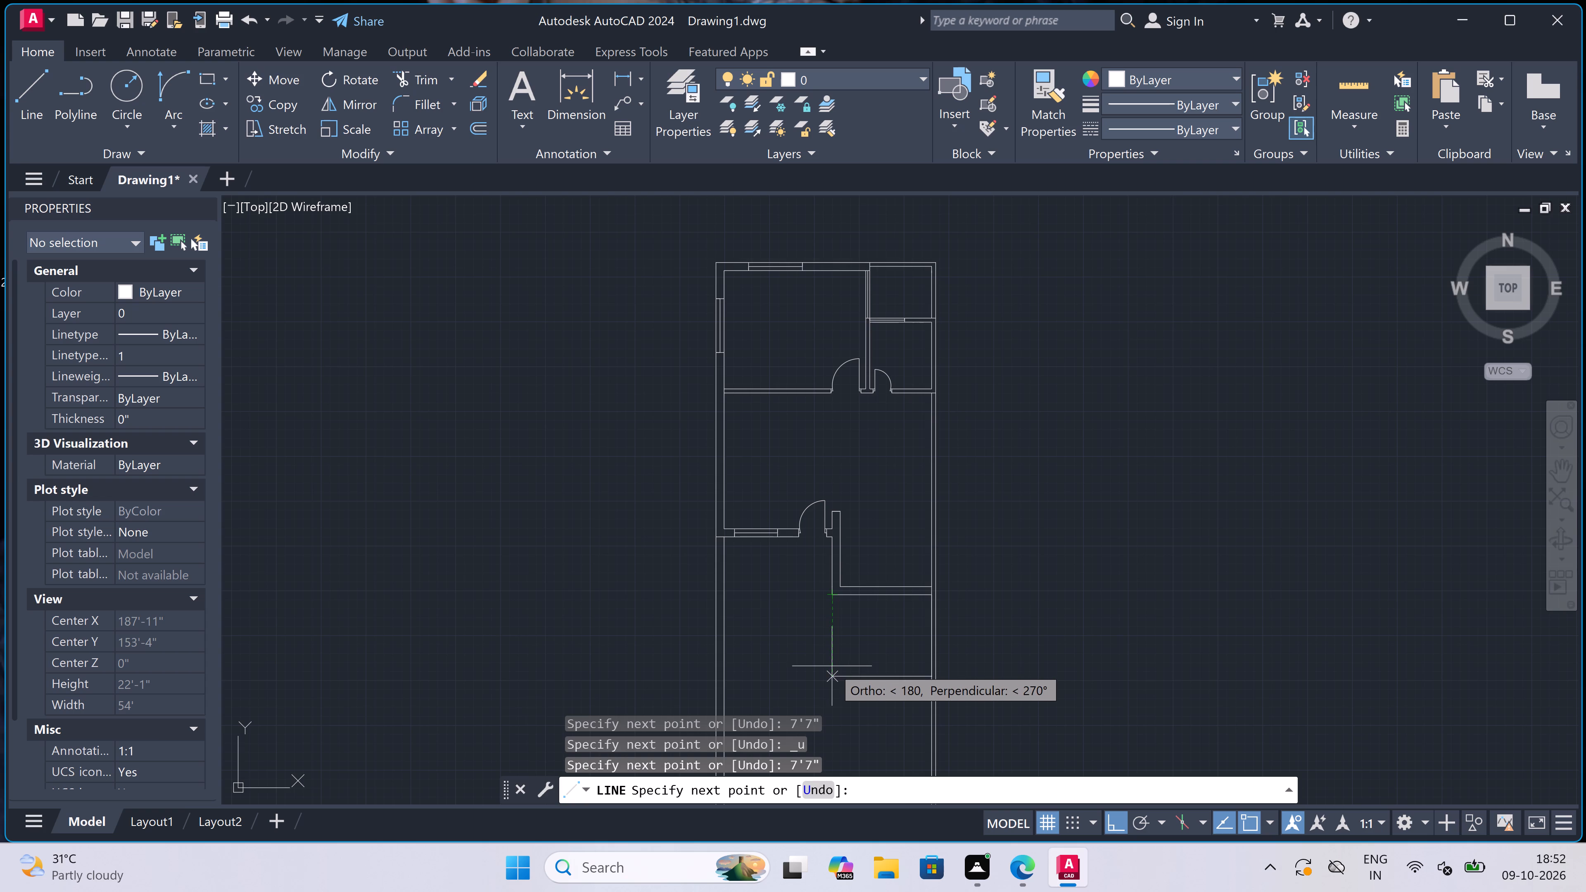
drag(831, 674, 836, 673)
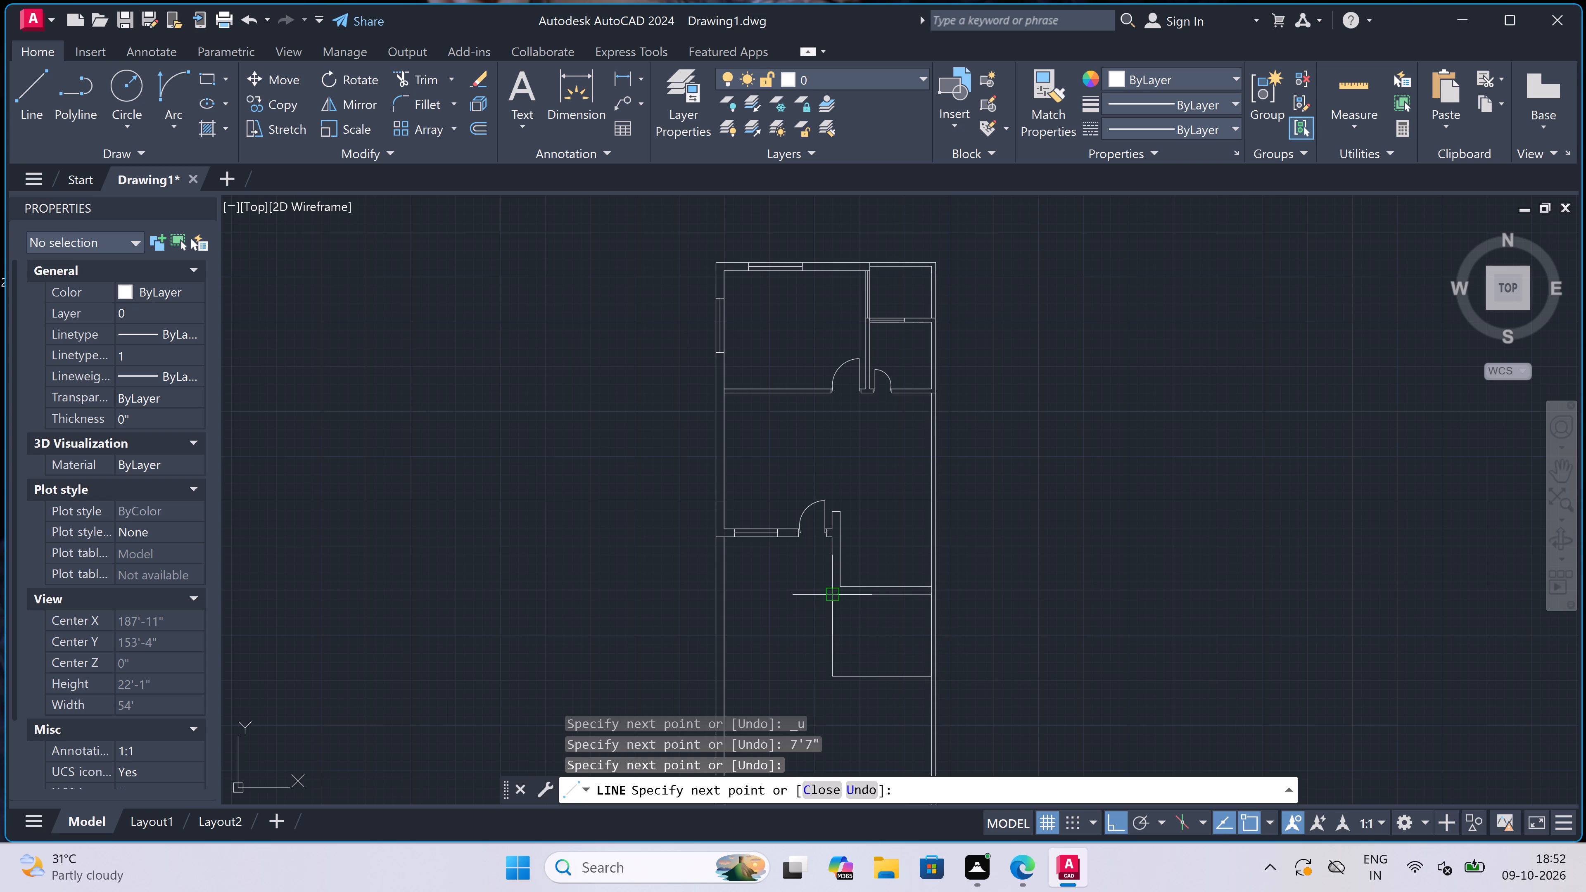
click(832, 600)
key(Escape)
scroll(865, 552, down, 2)
scroll(851, 610, up, 5)
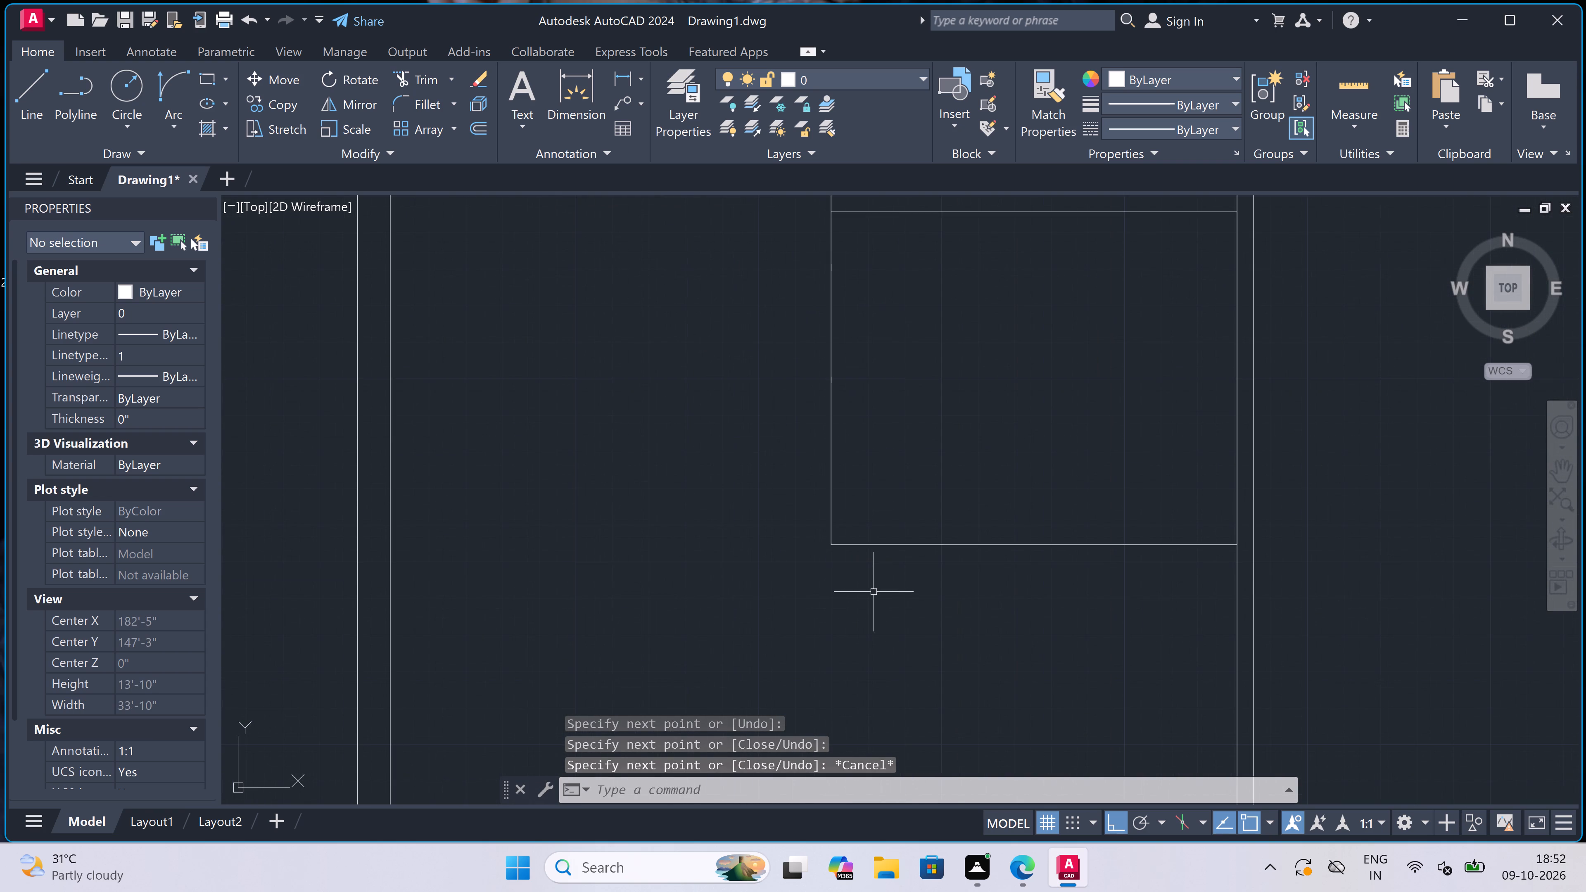
Add the wall below the new room: from its lower-left corner 9" down, then right to the outer wall's inner line.
scroll(874, 592, down, 1)
scroll(923, 502, up, 1)
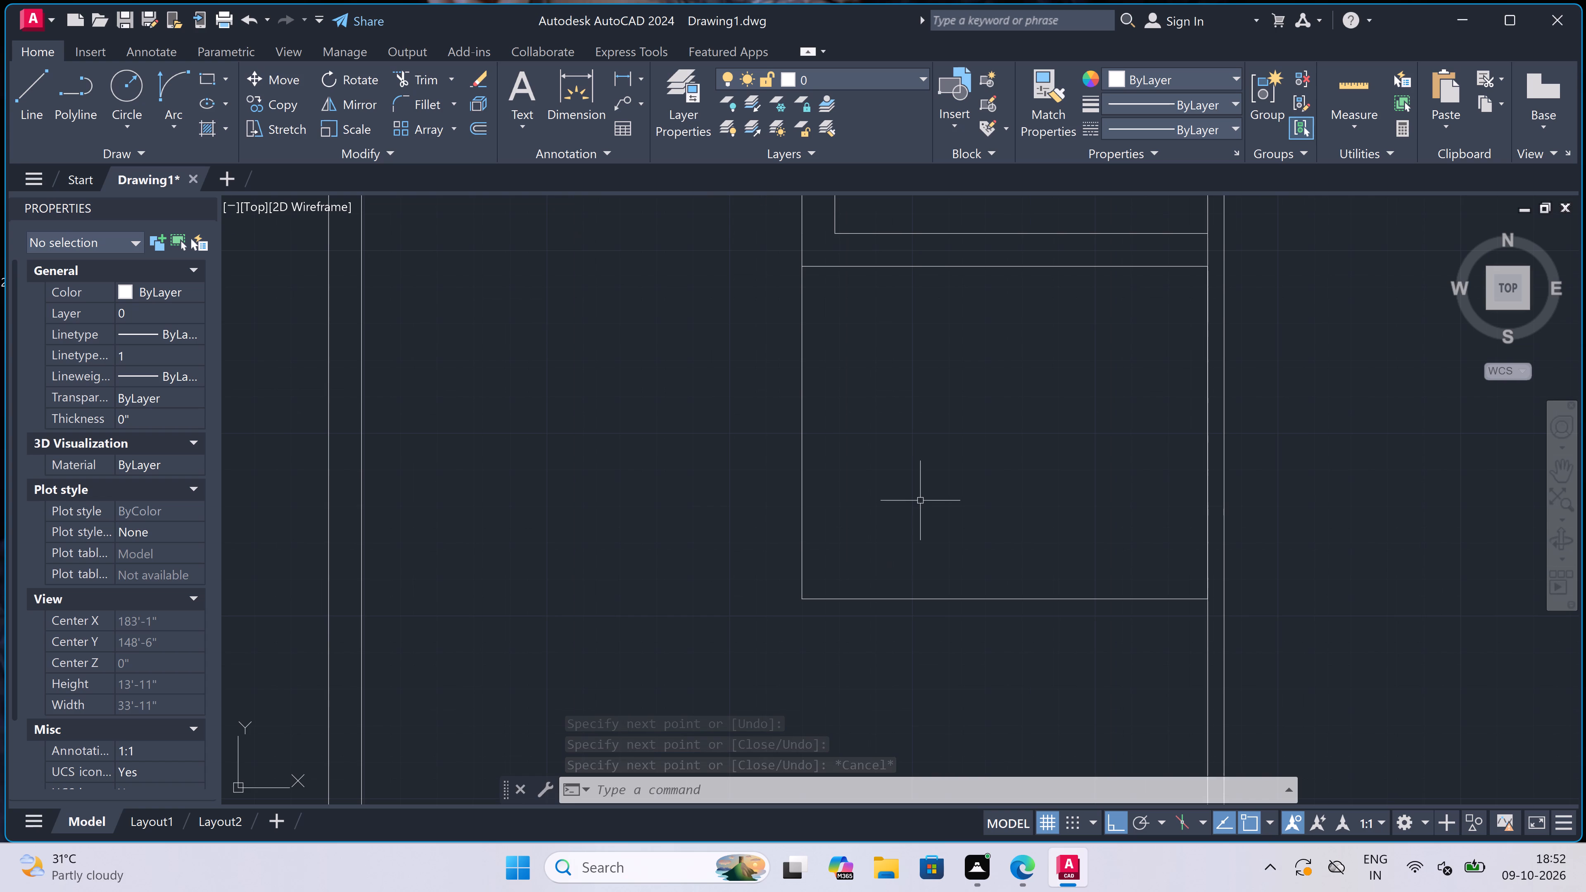
key(space)
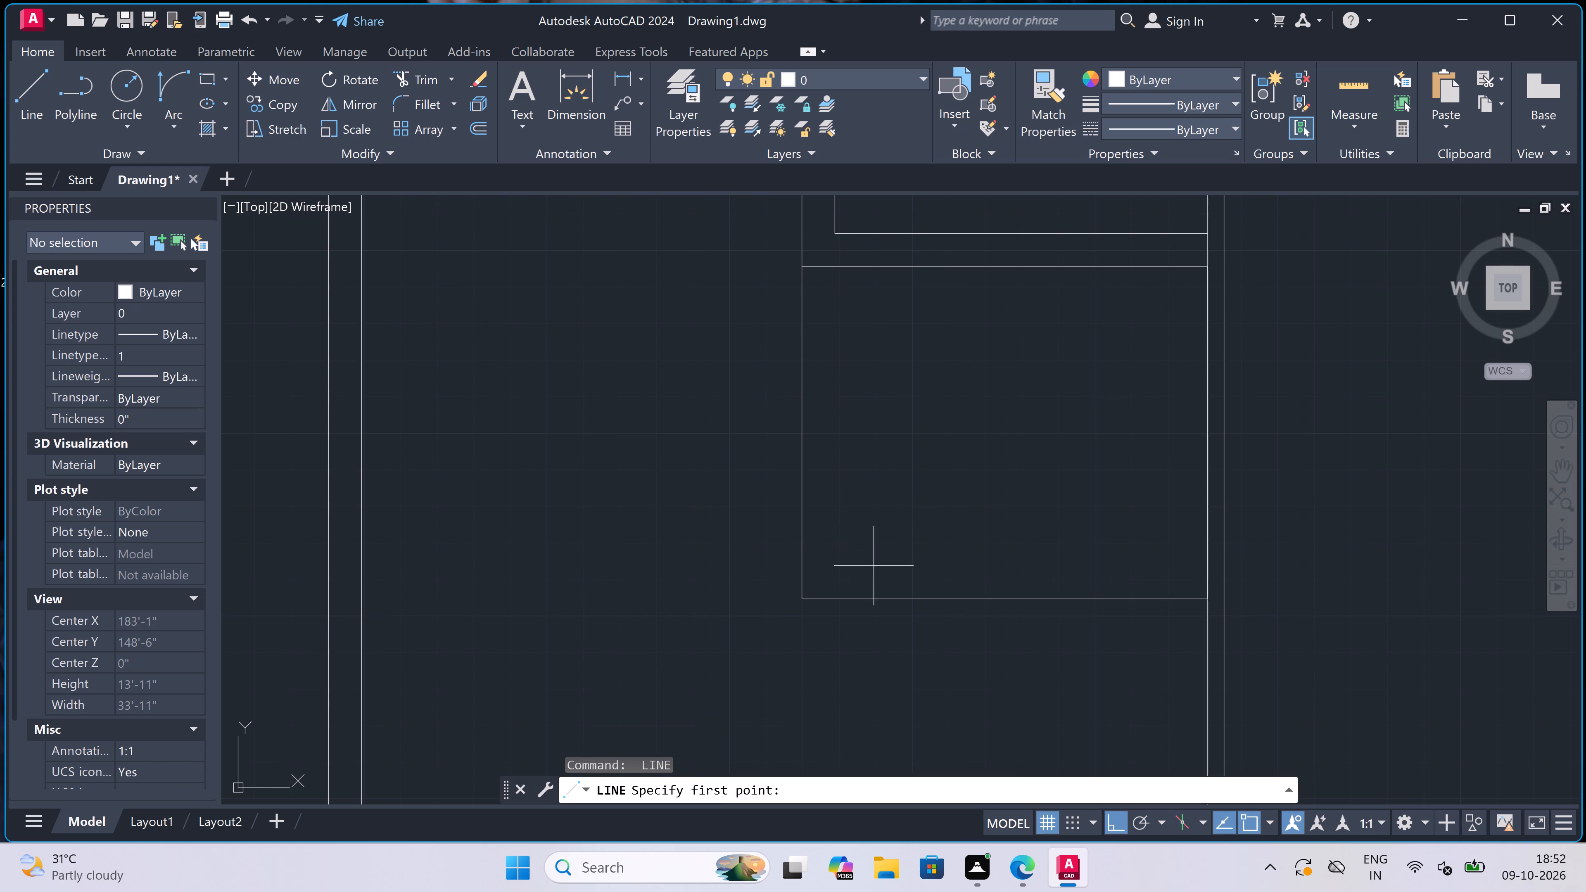
double_click(802, 601)
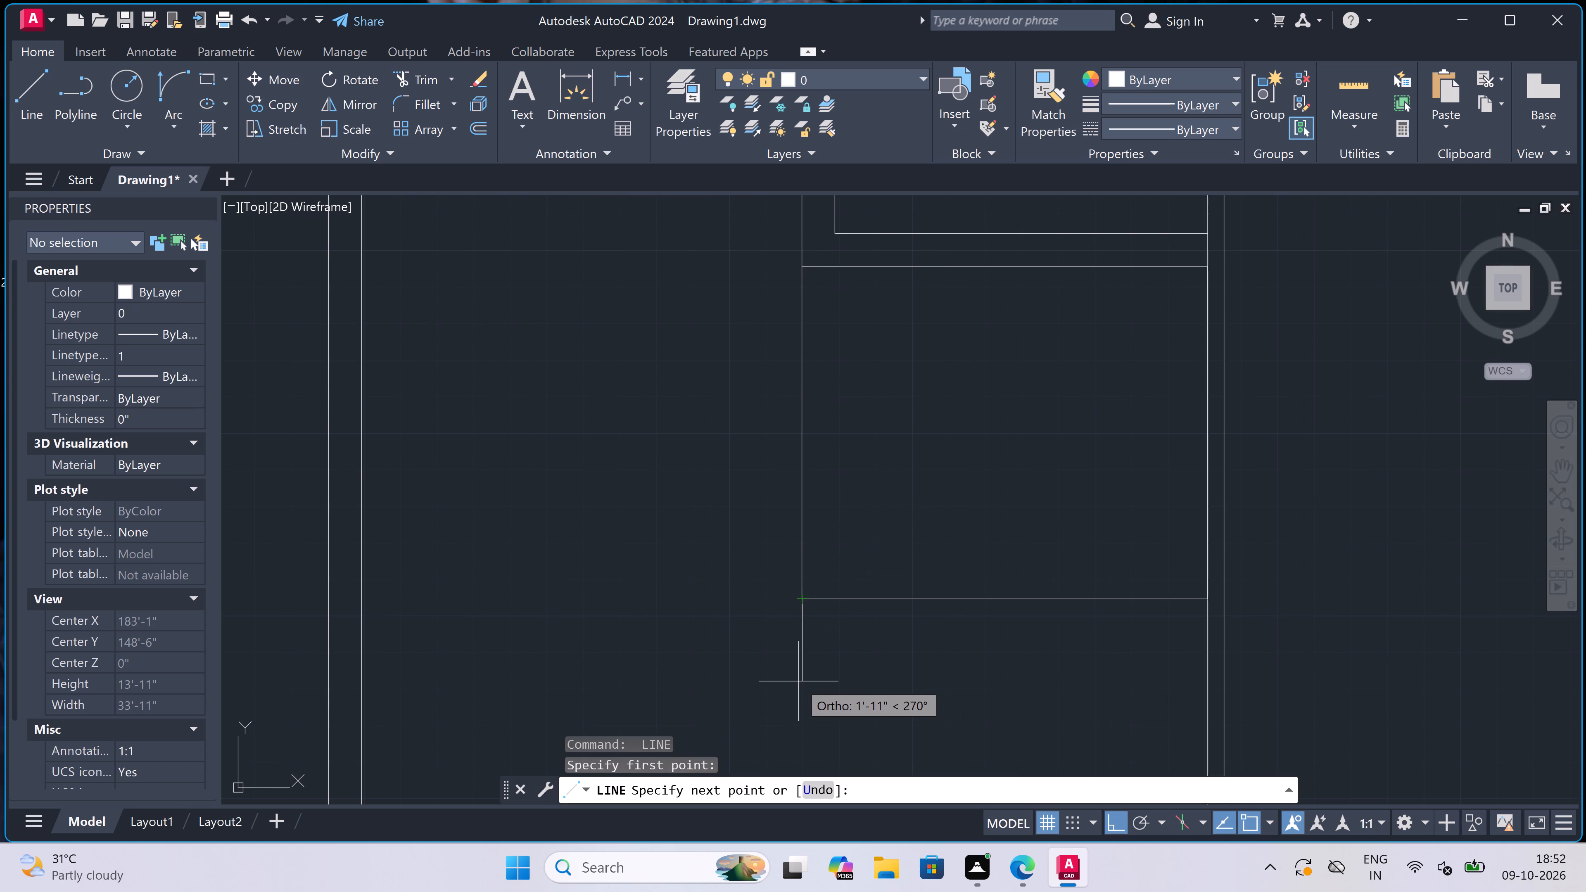
key(9)
text(")
key(space)
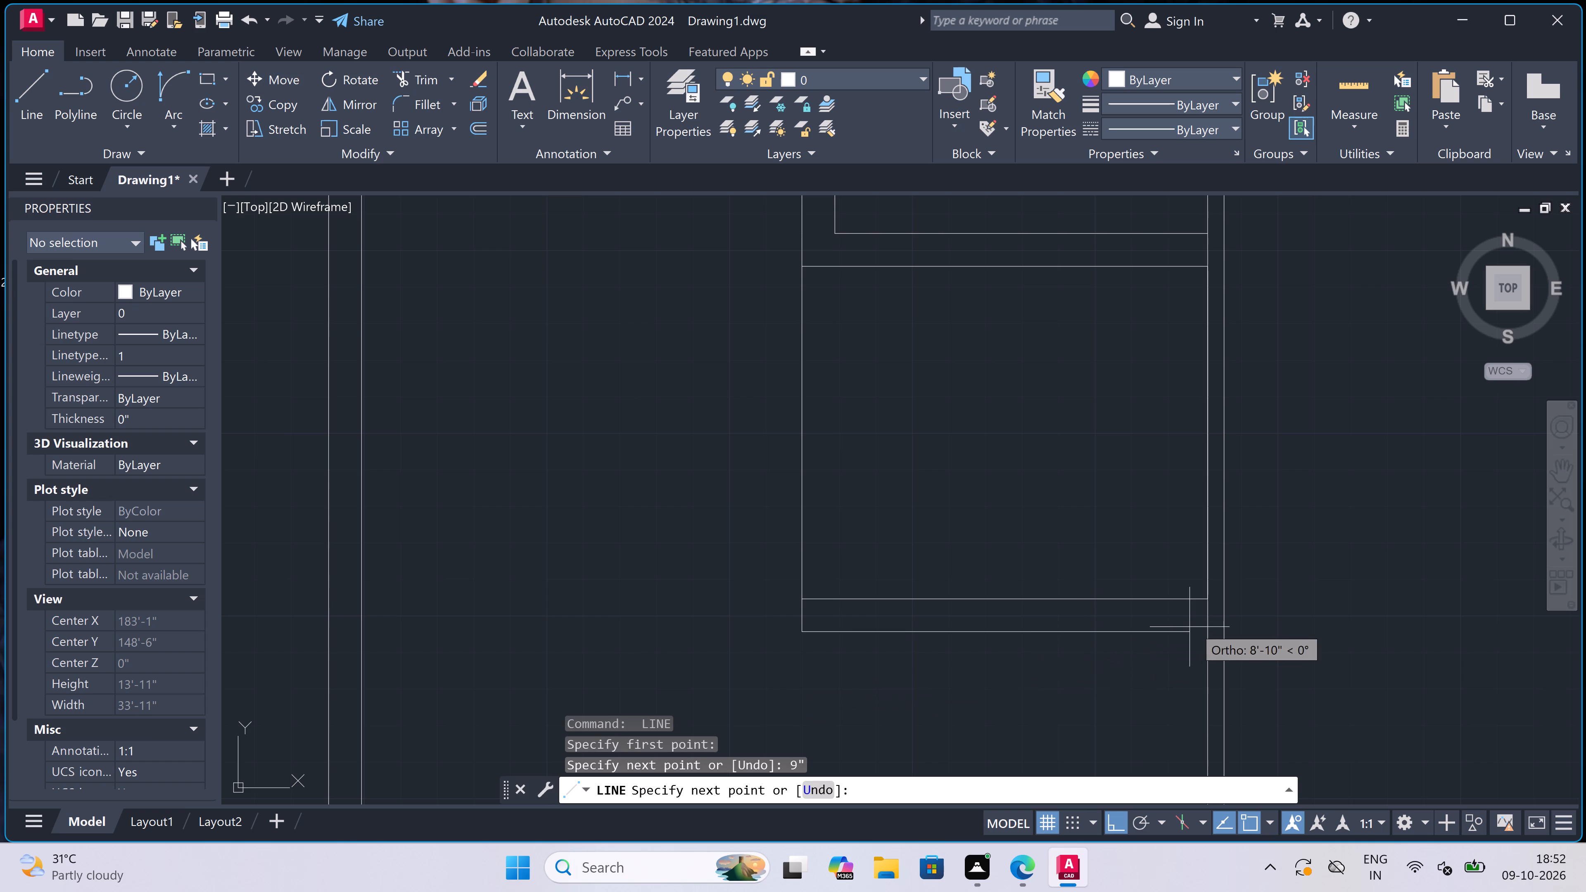
click(1212, 628)
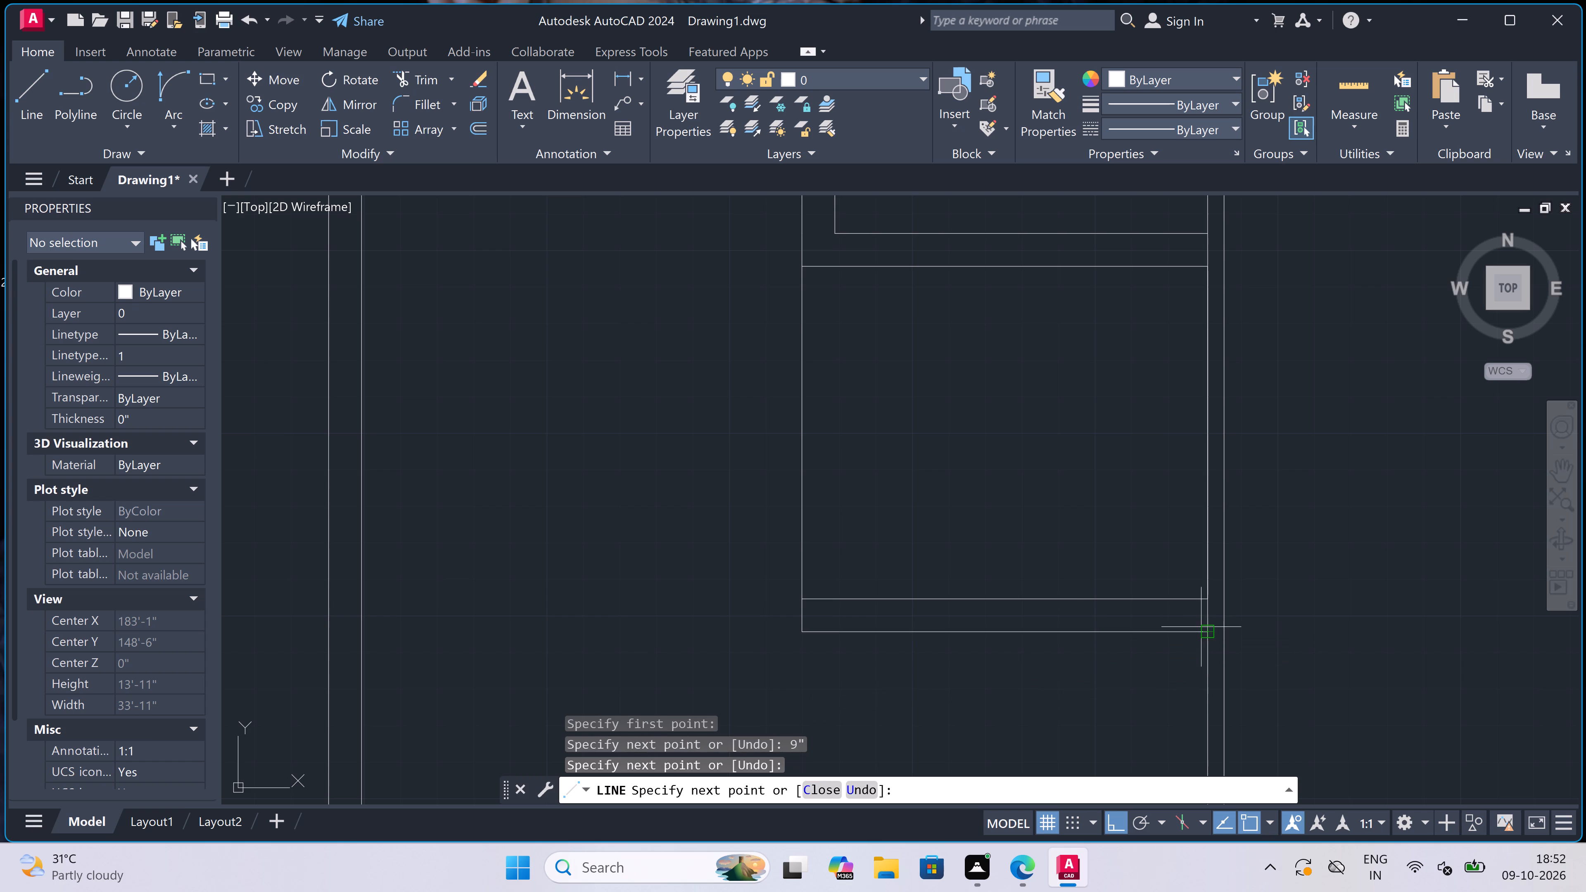
key(Escape)
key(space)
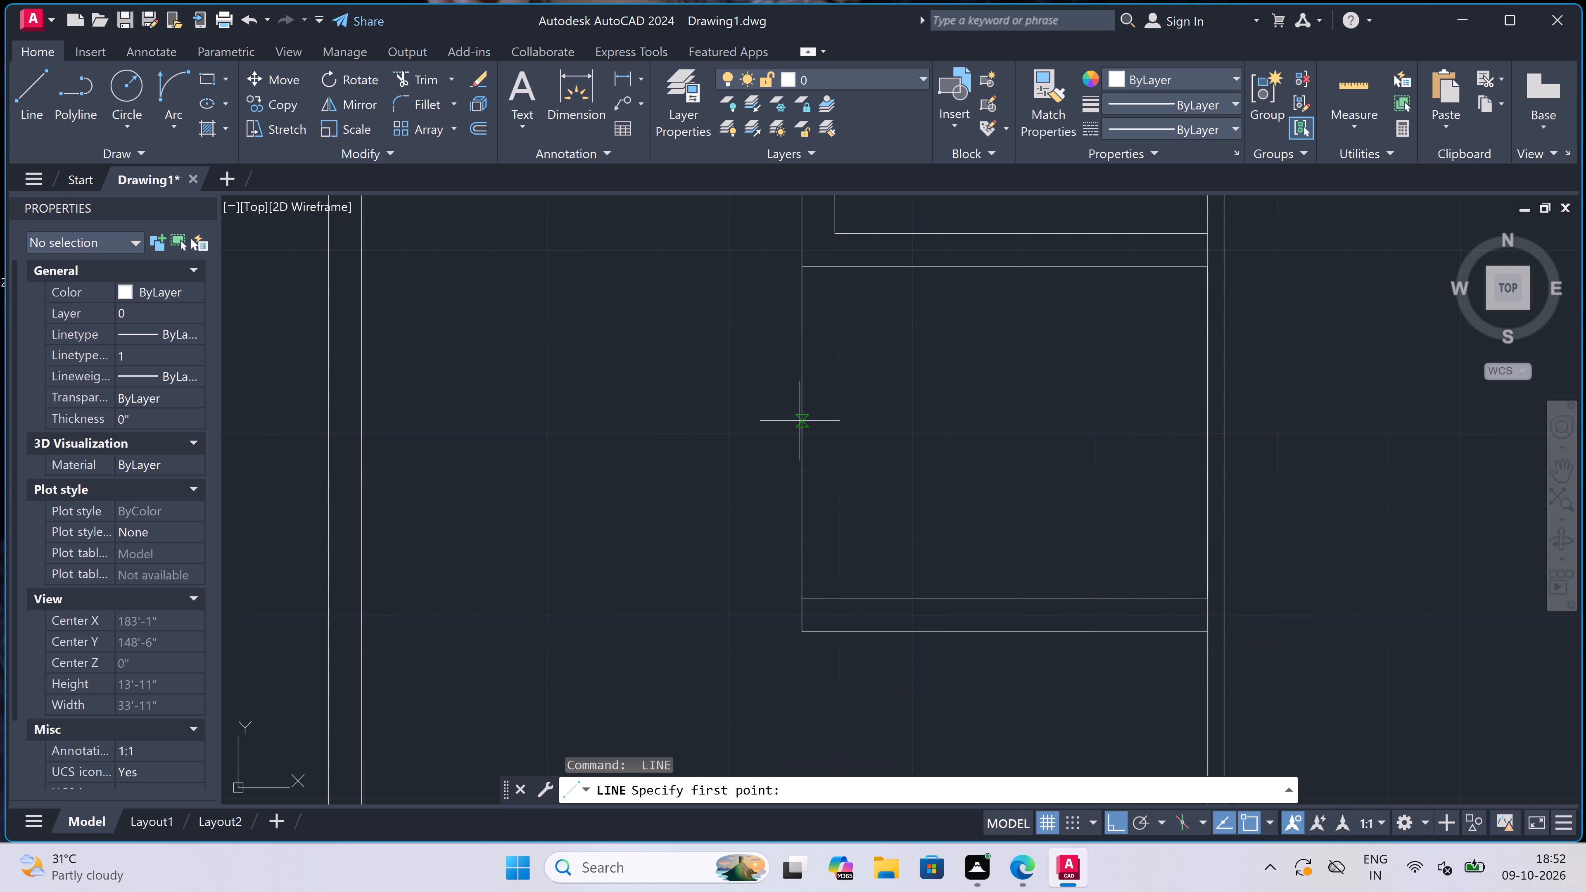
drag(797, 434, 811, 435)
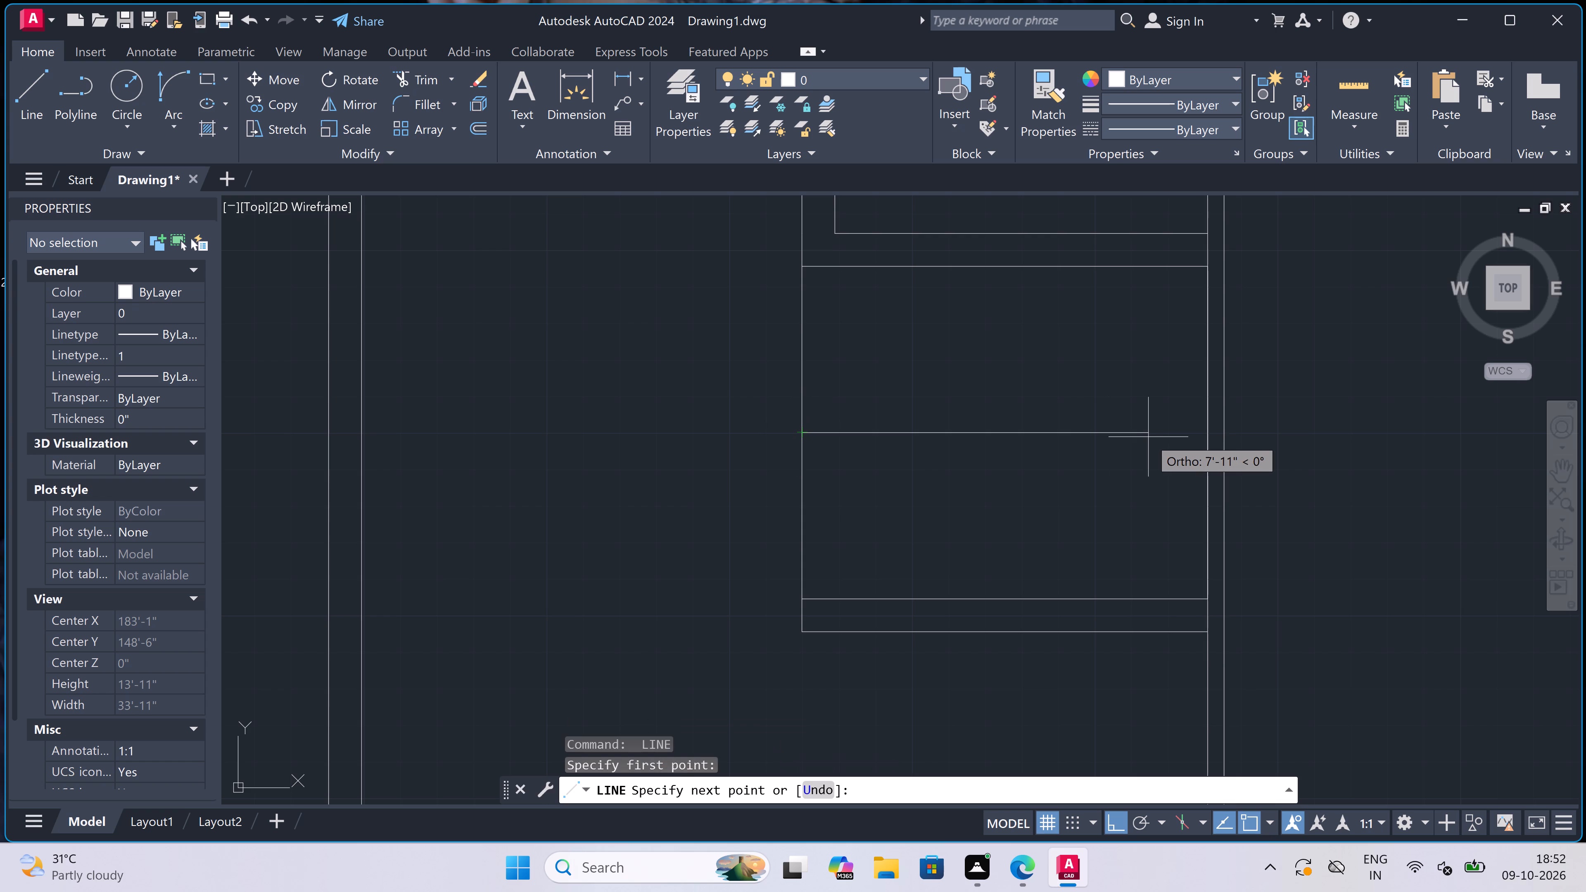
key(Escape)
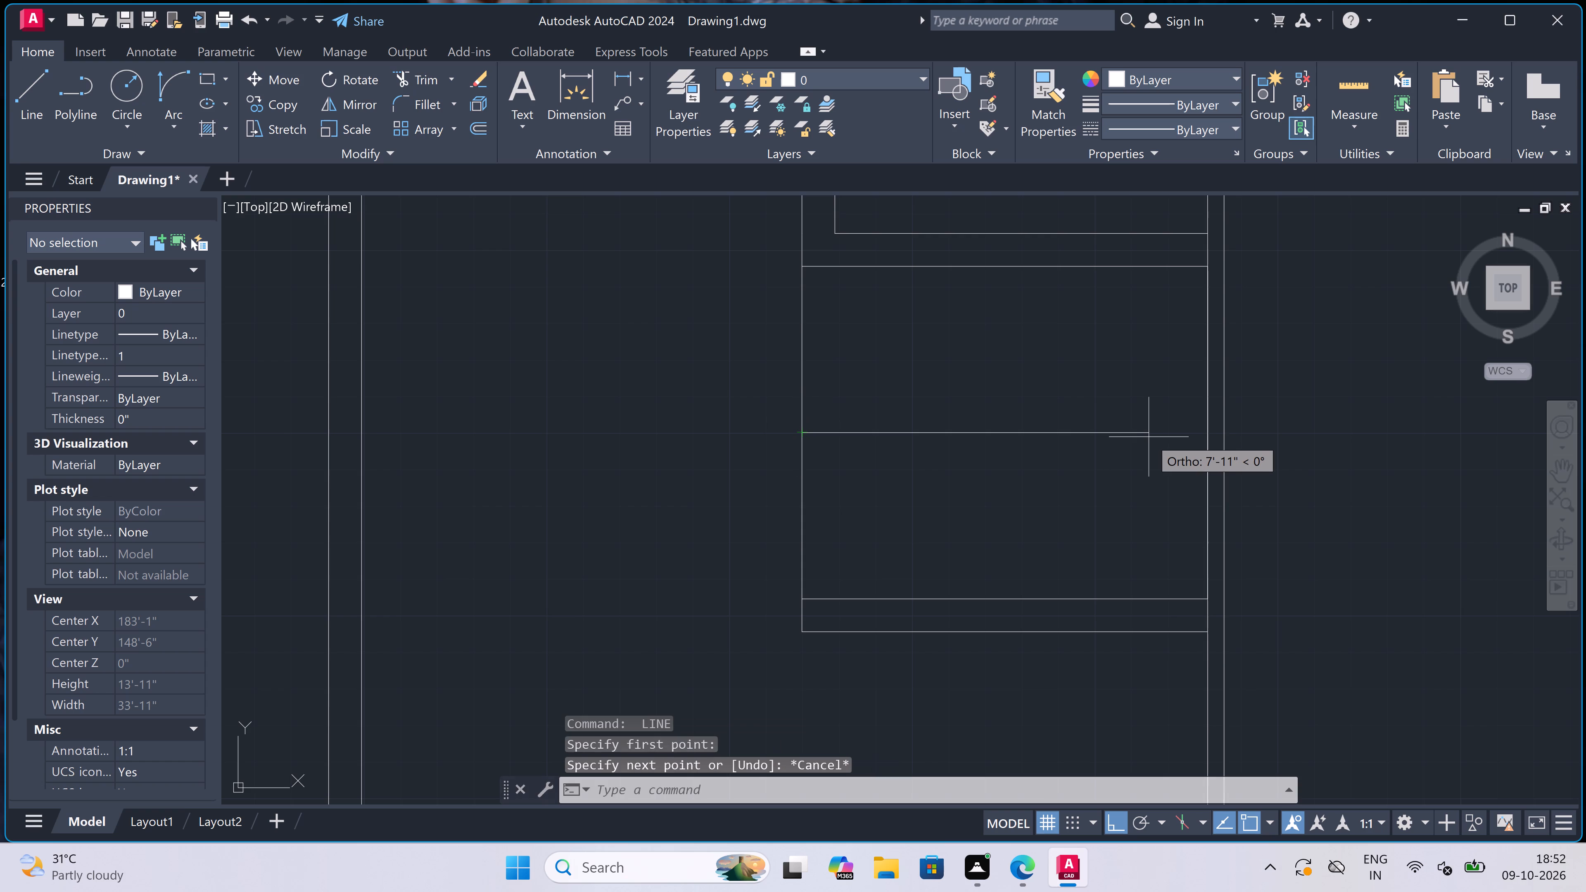
Trim away the room's left vertical line between the stepped wall and the new 9" wall.
key(t)
key(r)
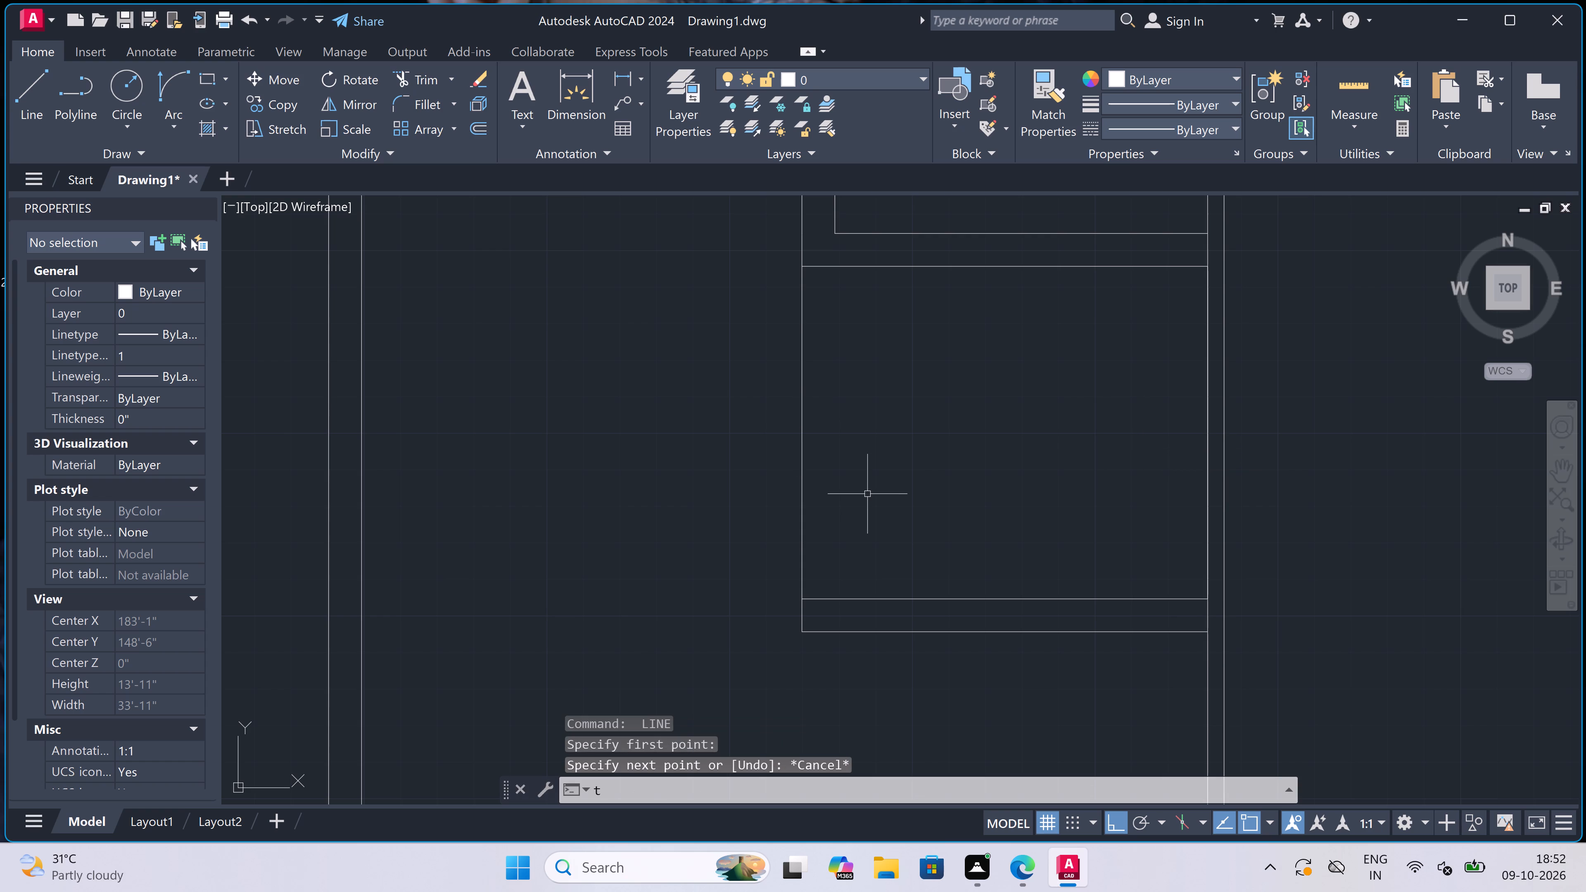
key(space)
click(859, 447)
click(589, 468)
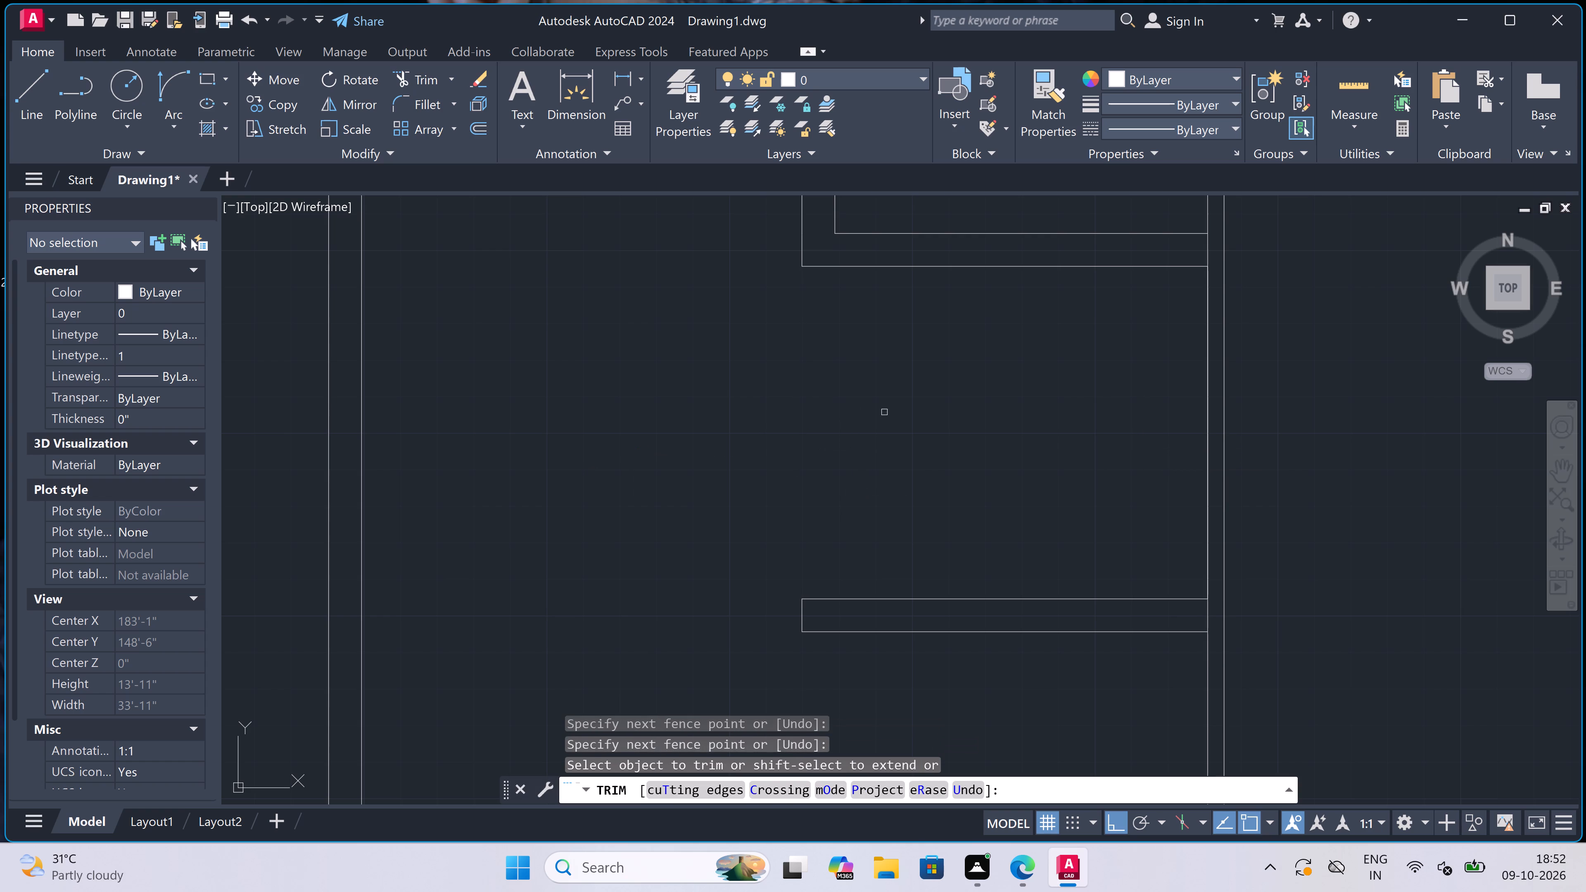
key(Escape)
Start a line on the new 9" wall's upper line, slightly in from its left end.
text(l)
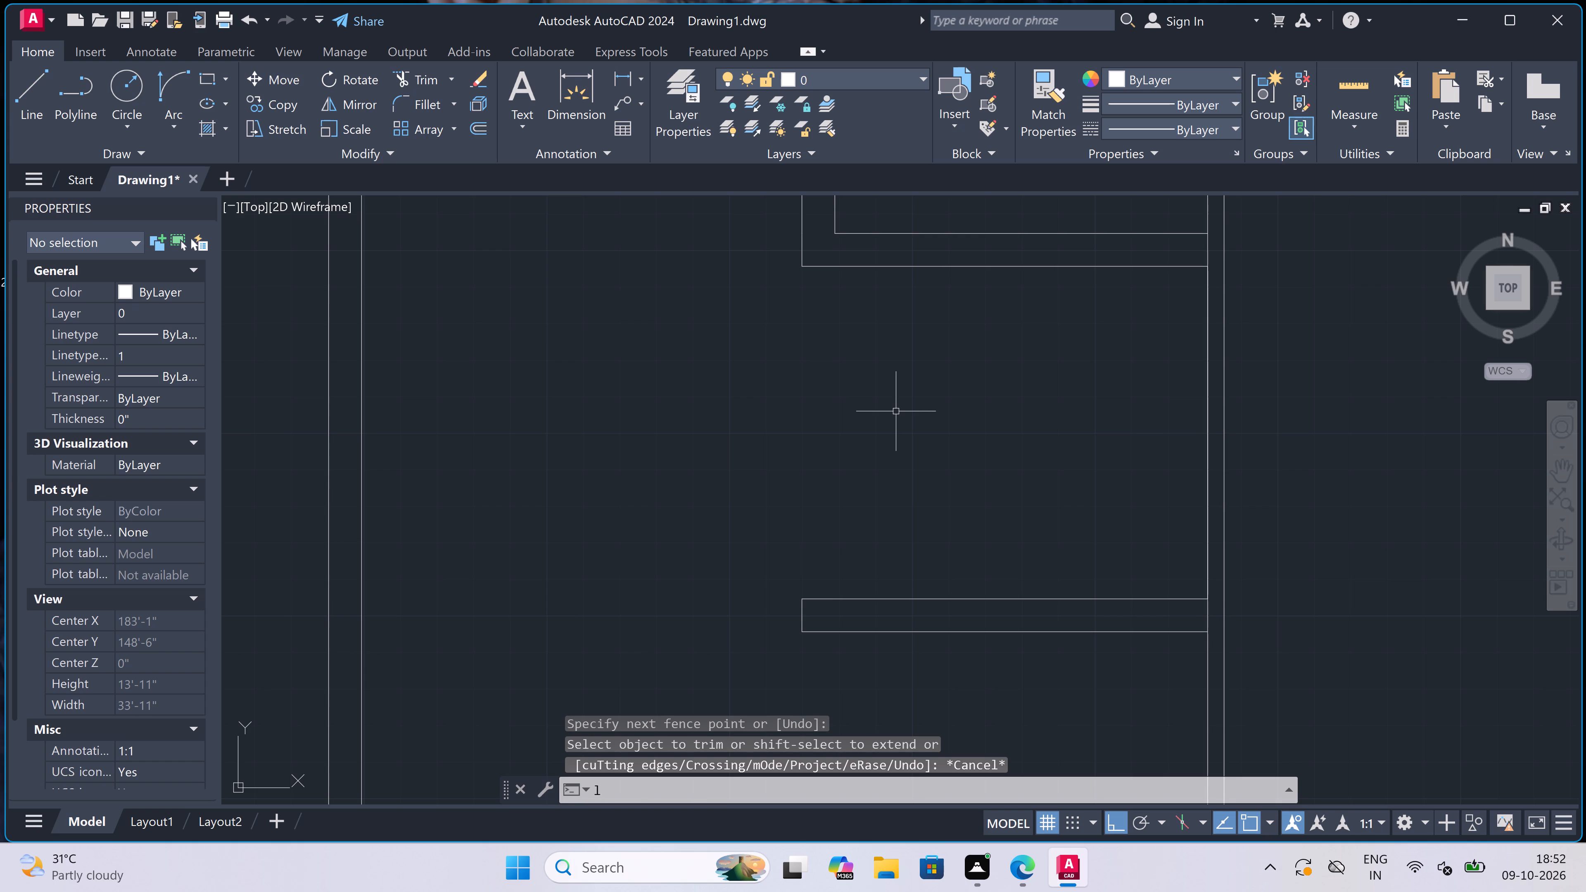
key(space)
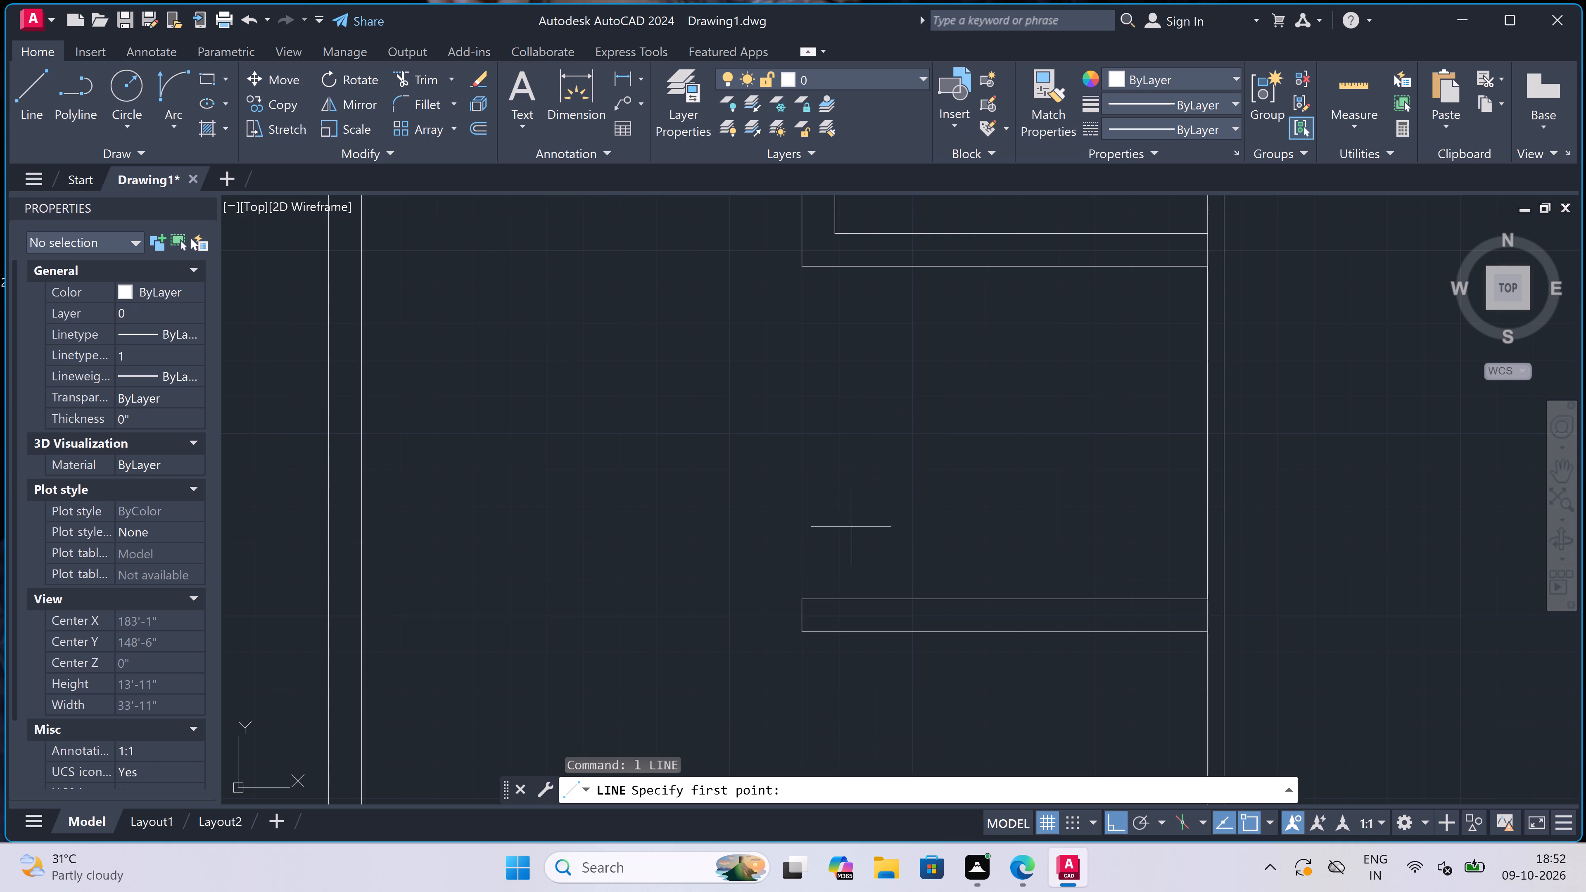
click(832, 599)
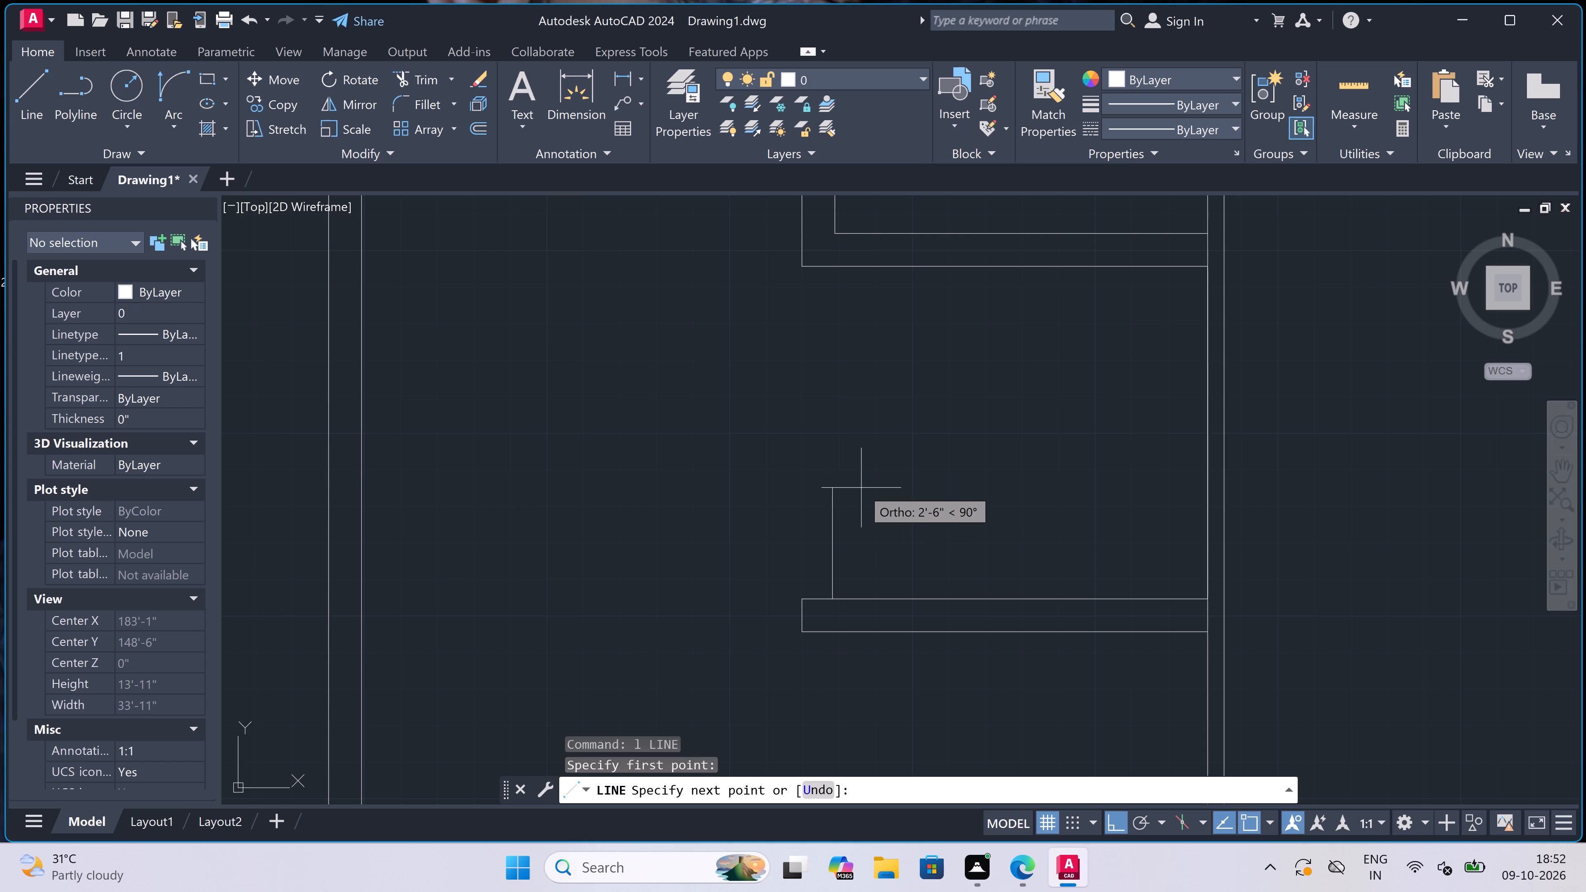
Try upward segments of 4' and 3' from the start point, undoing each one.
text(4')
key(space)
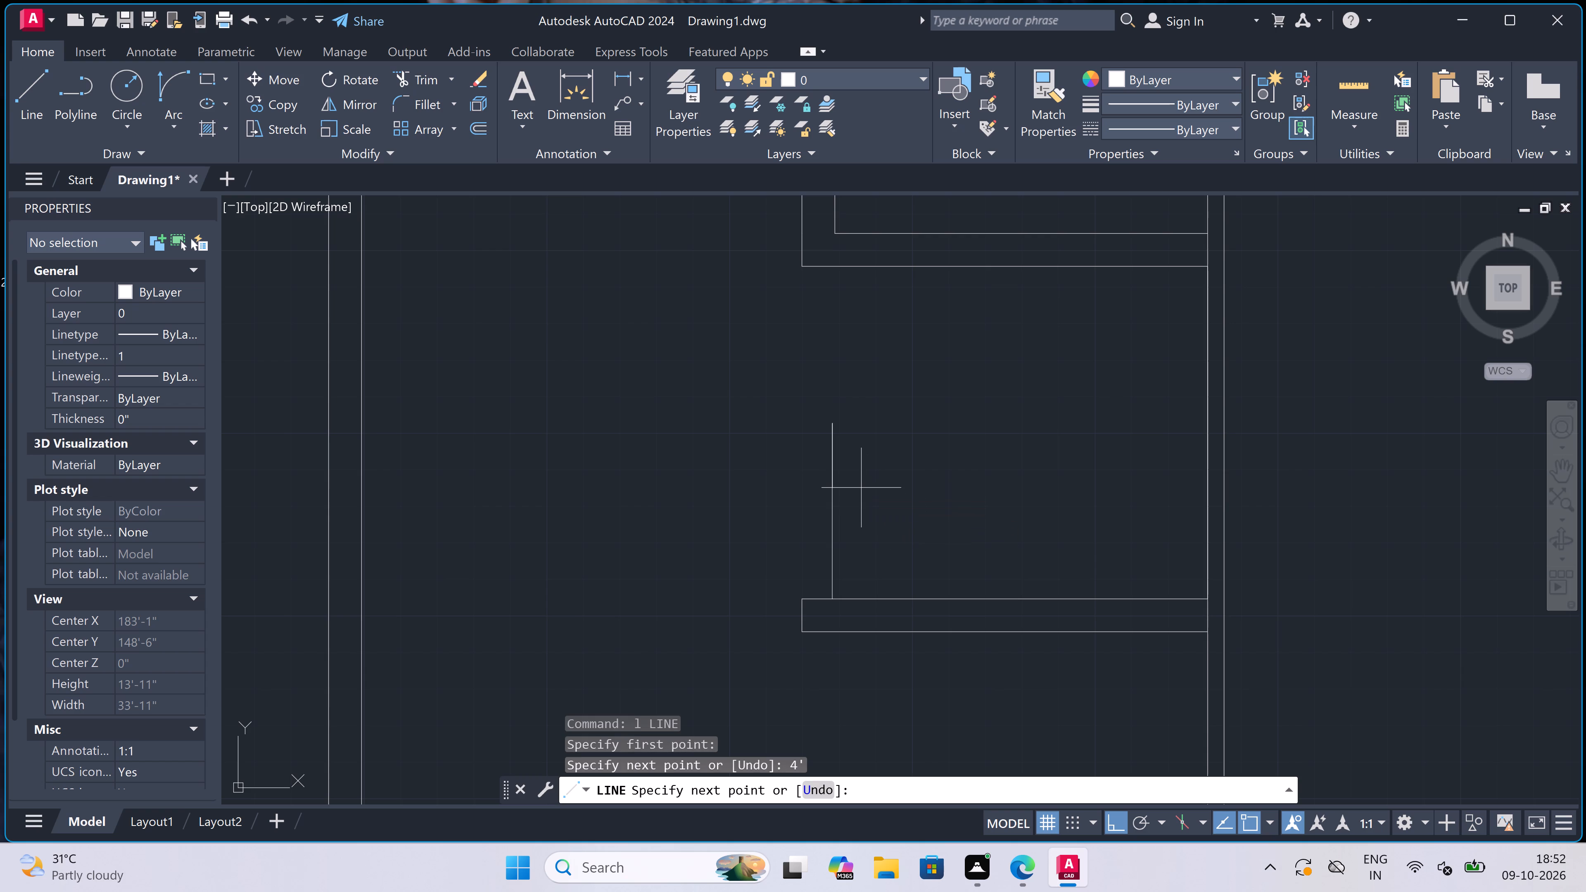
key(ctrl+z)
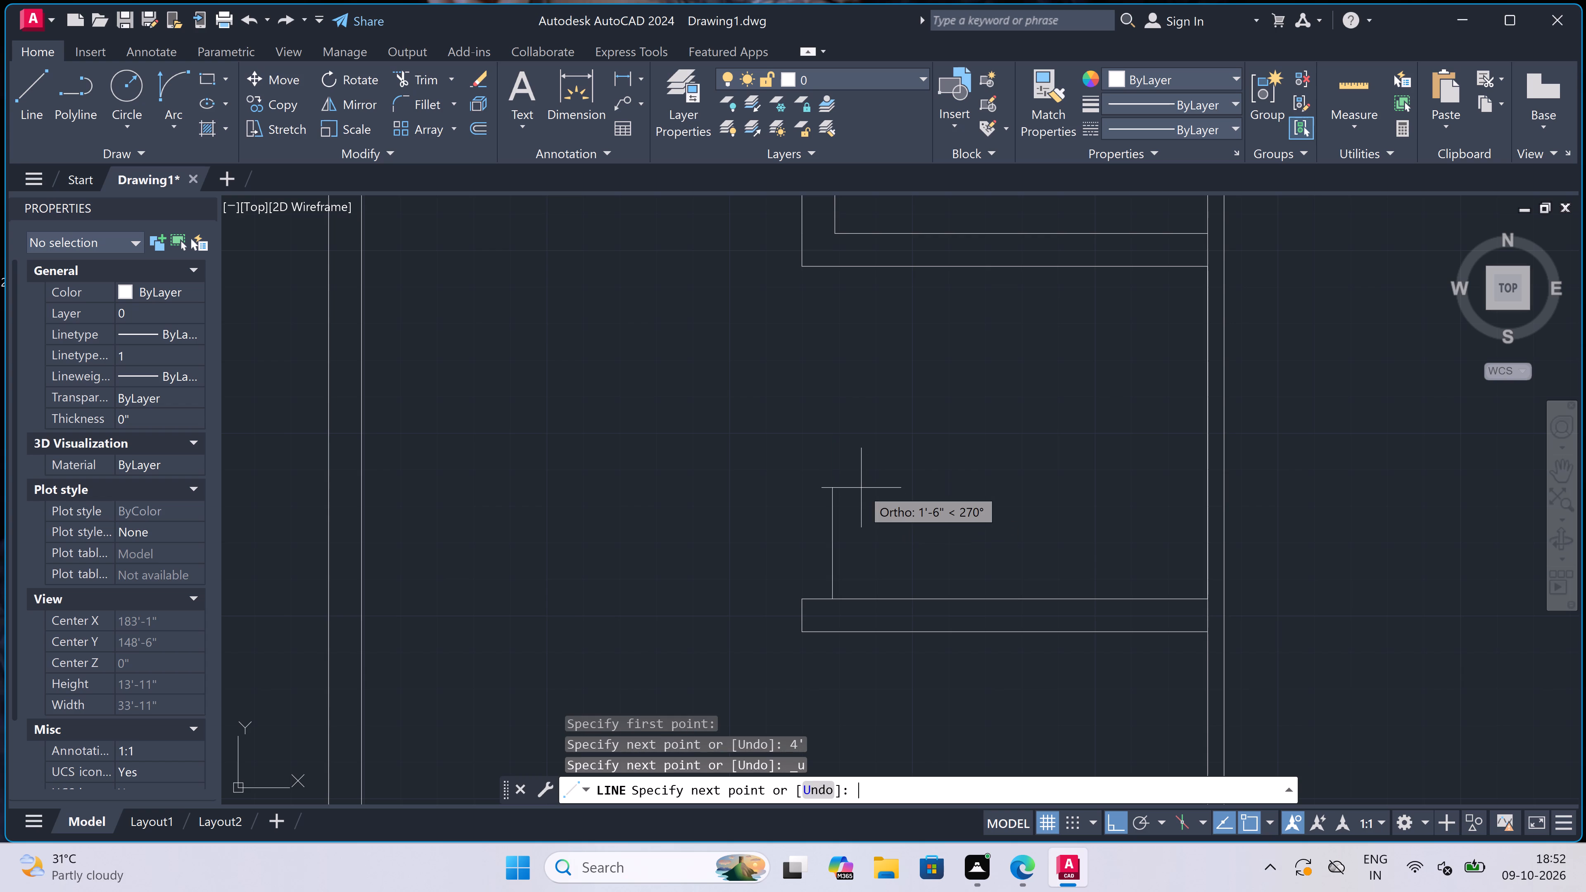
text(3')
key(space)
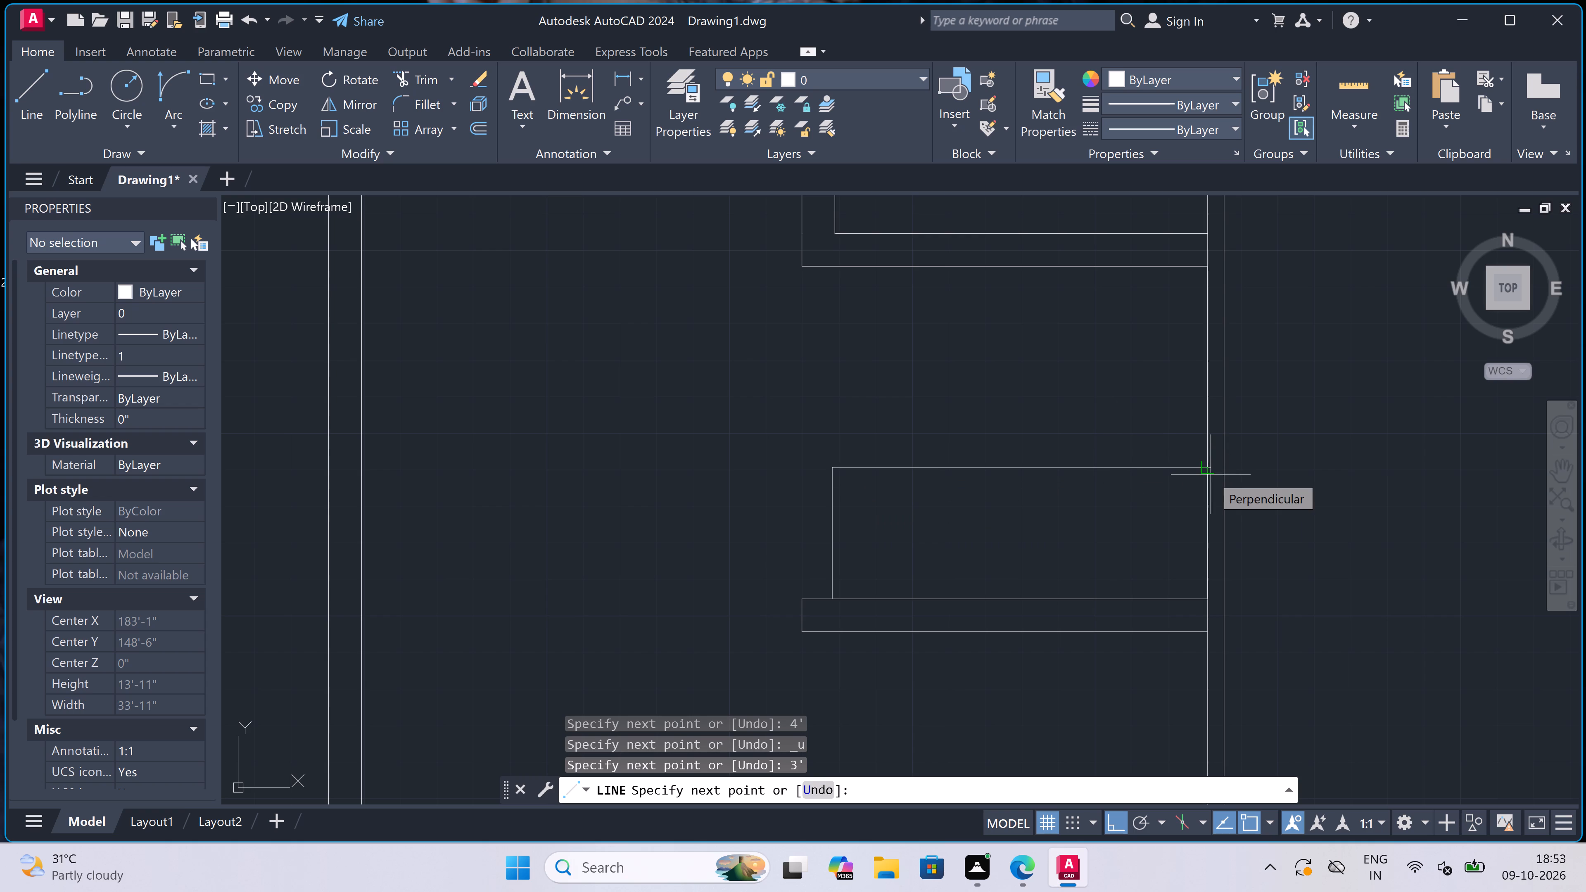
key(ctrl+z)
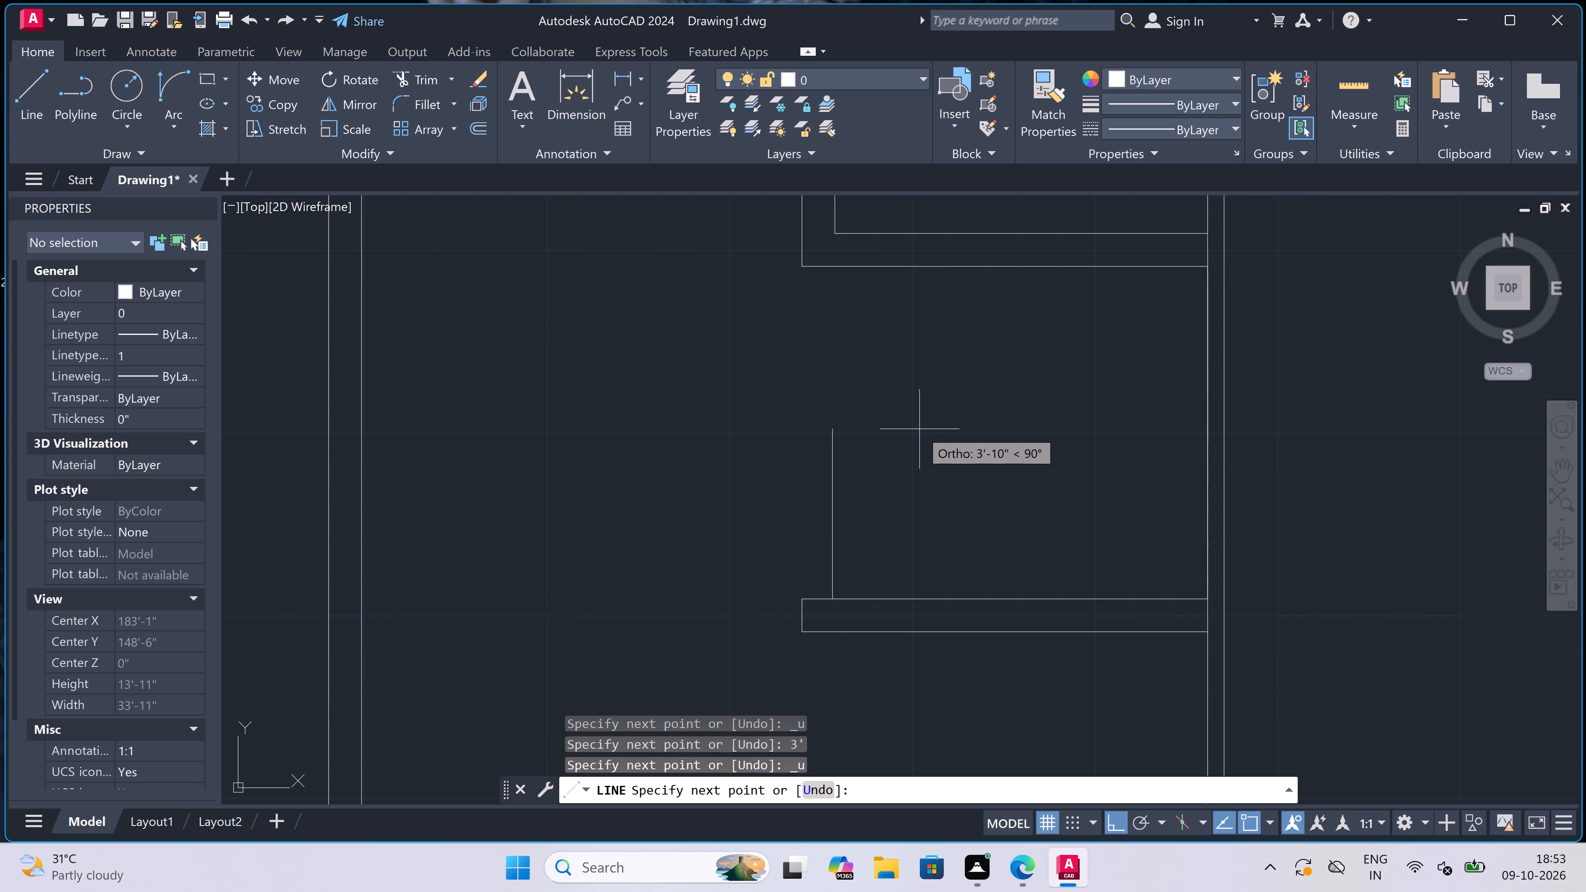
Outline the stair: 2' up, right to the outer wall's inner line, 2' back left, and up to the stepped wall's lower line.
key(2)
text(')
key(space)
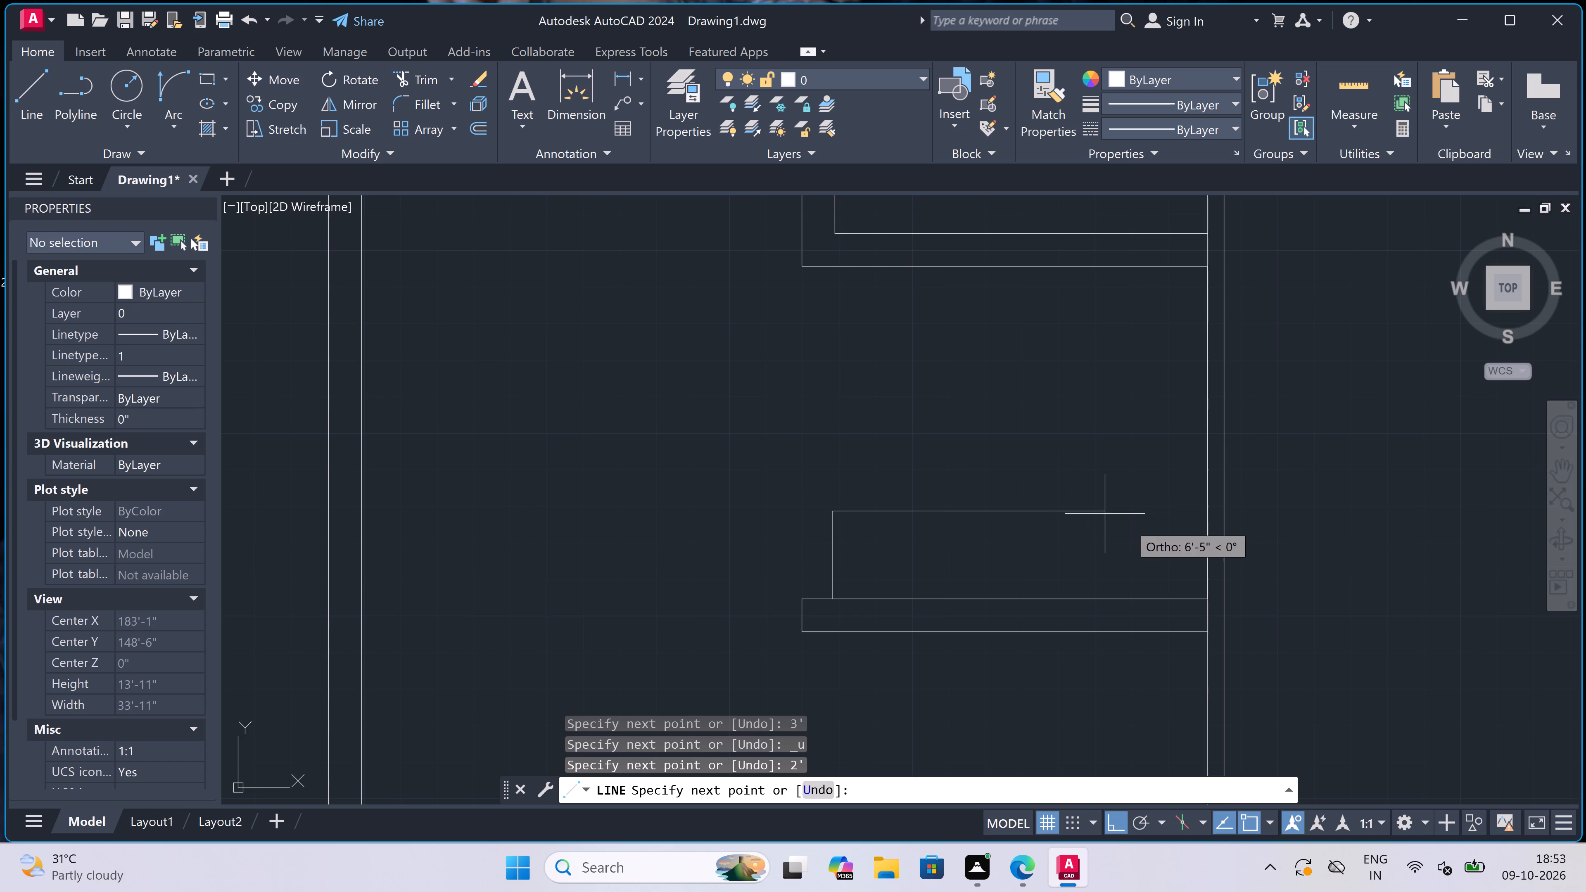
click(1215, 506)
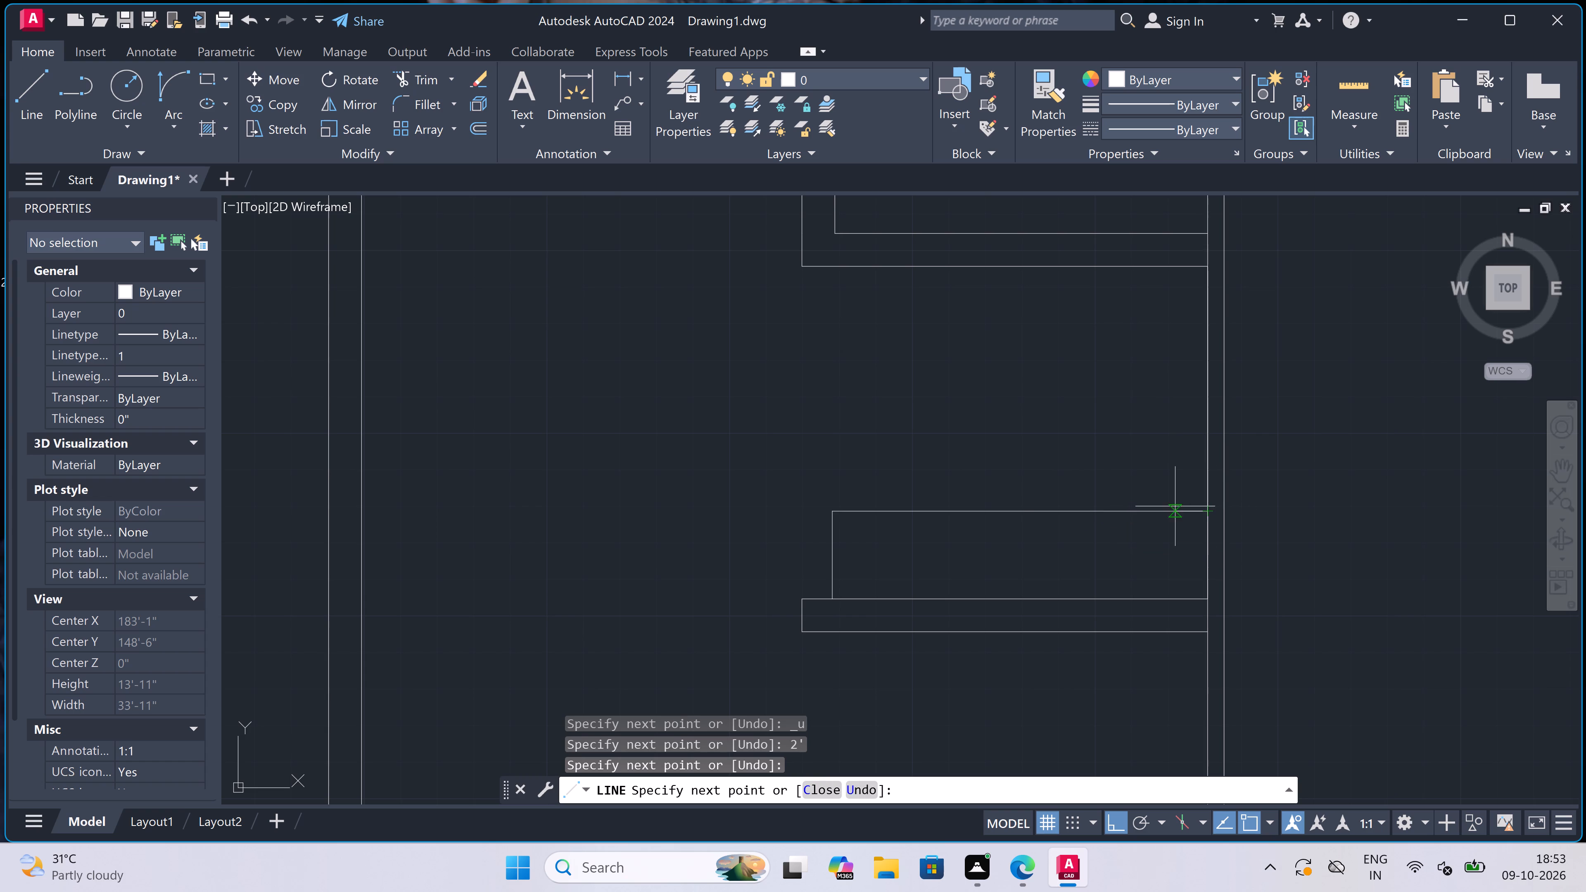
text(2')
key(space)
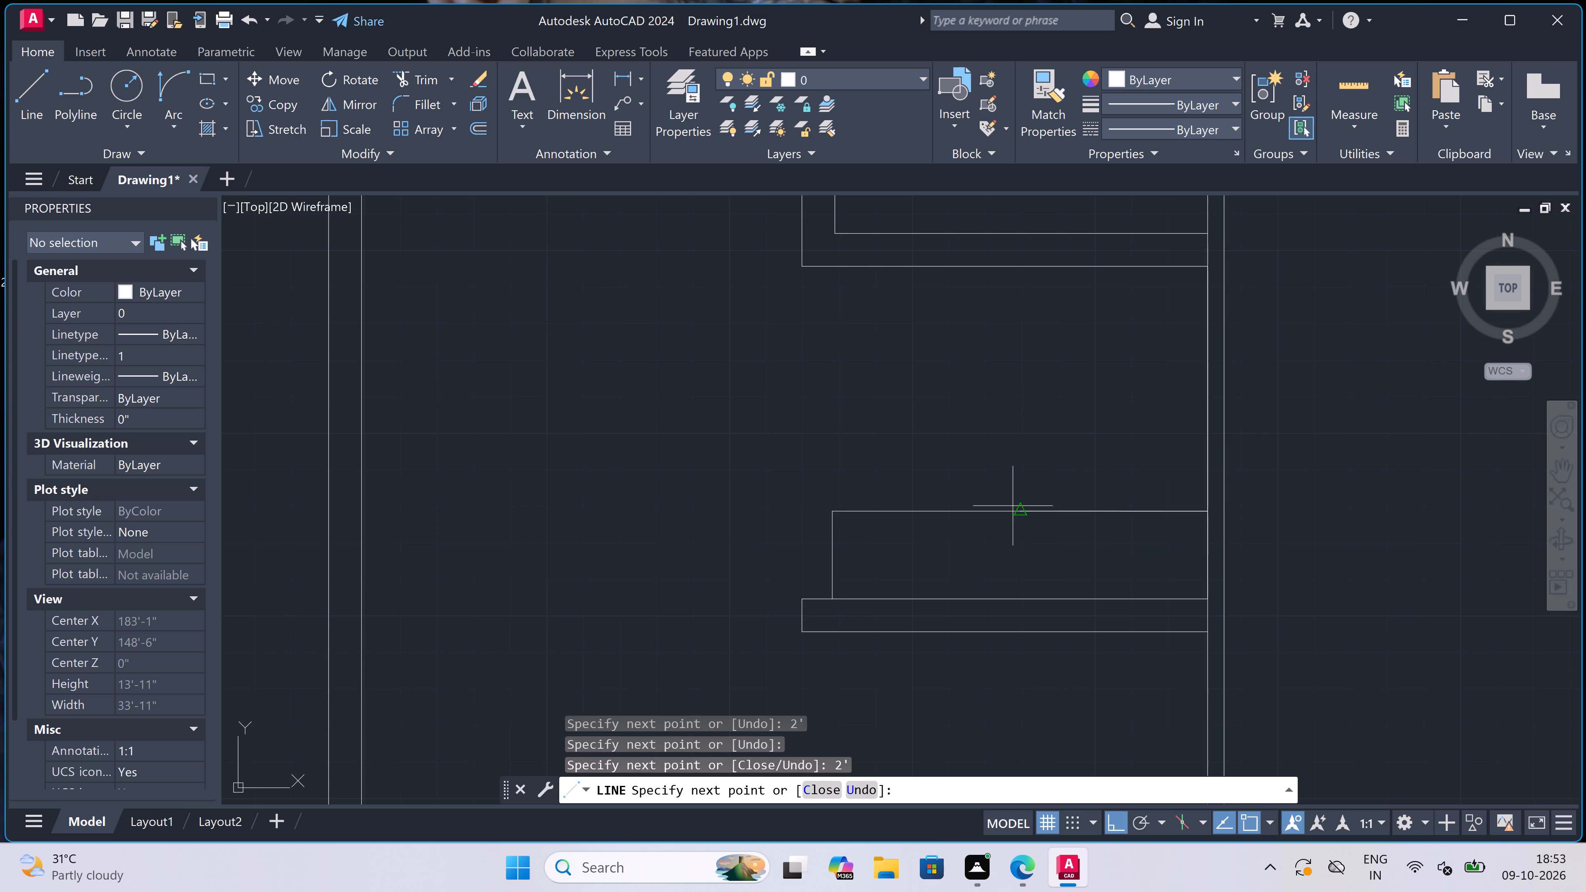
click(1125, 262)
key(Escape)
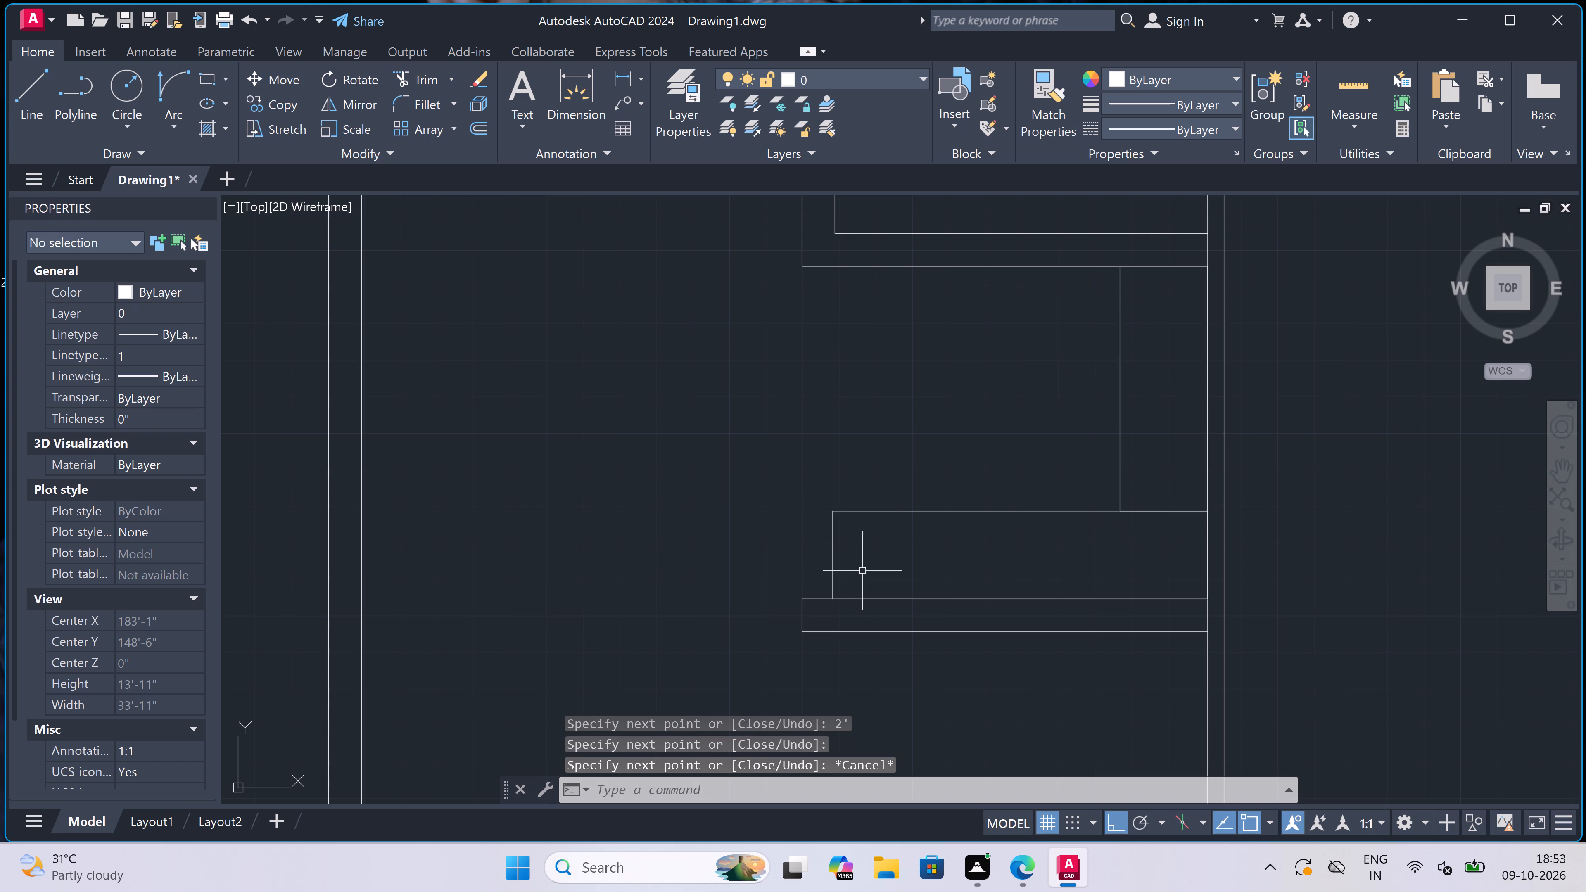
Offset the stair's left end line rightward nine times at 9" spacing with the Multiple option to form the treads.
key(o)
key(space)
scroll(832, 562, up, 1)
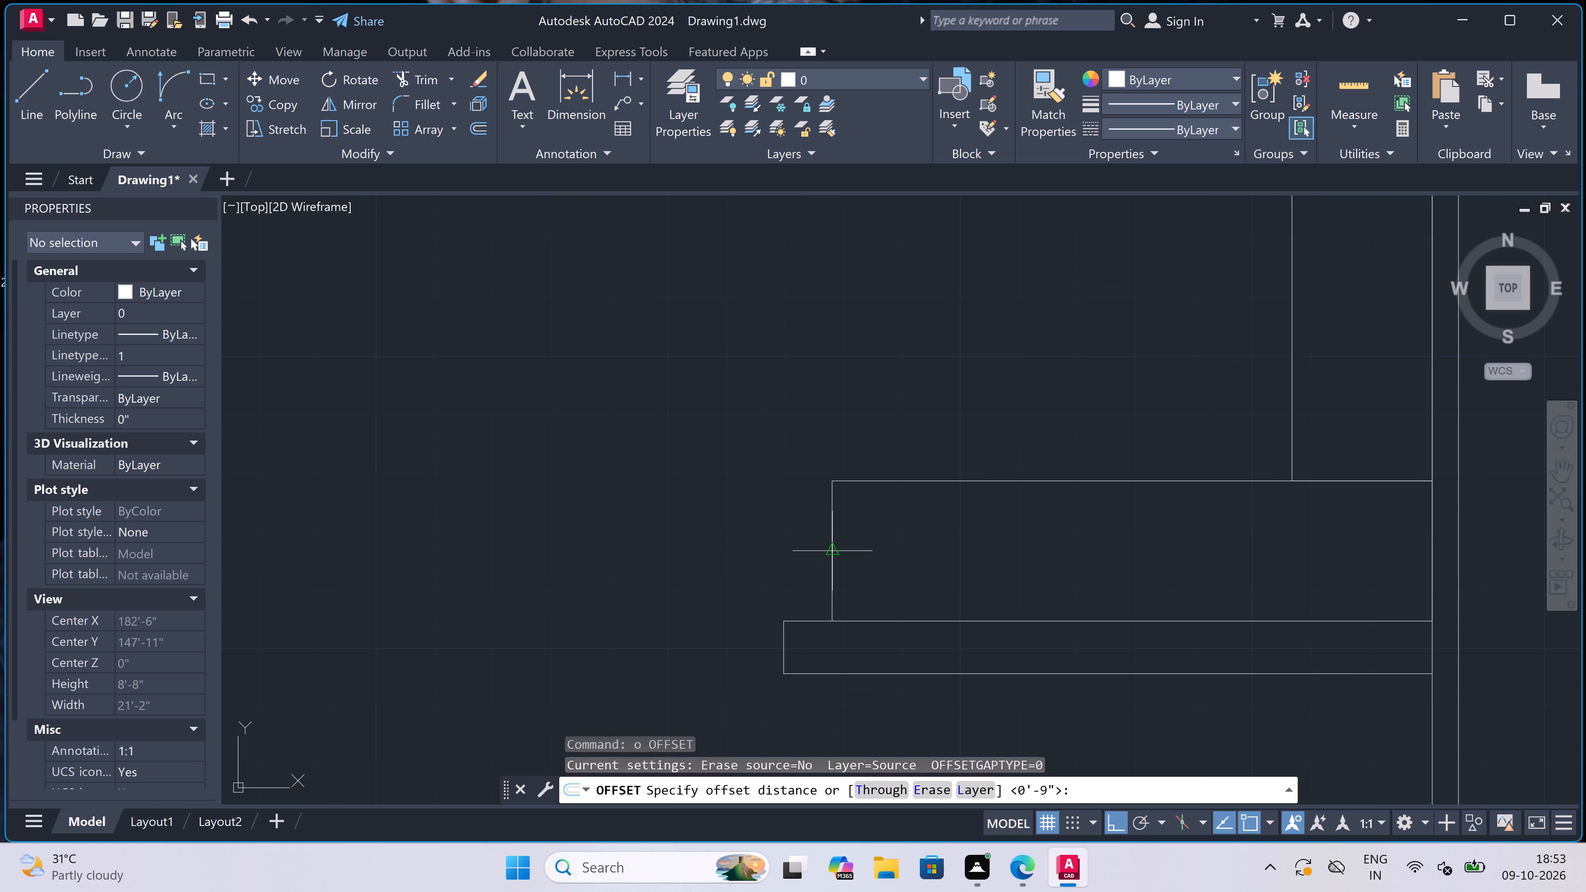
click(831, 555)
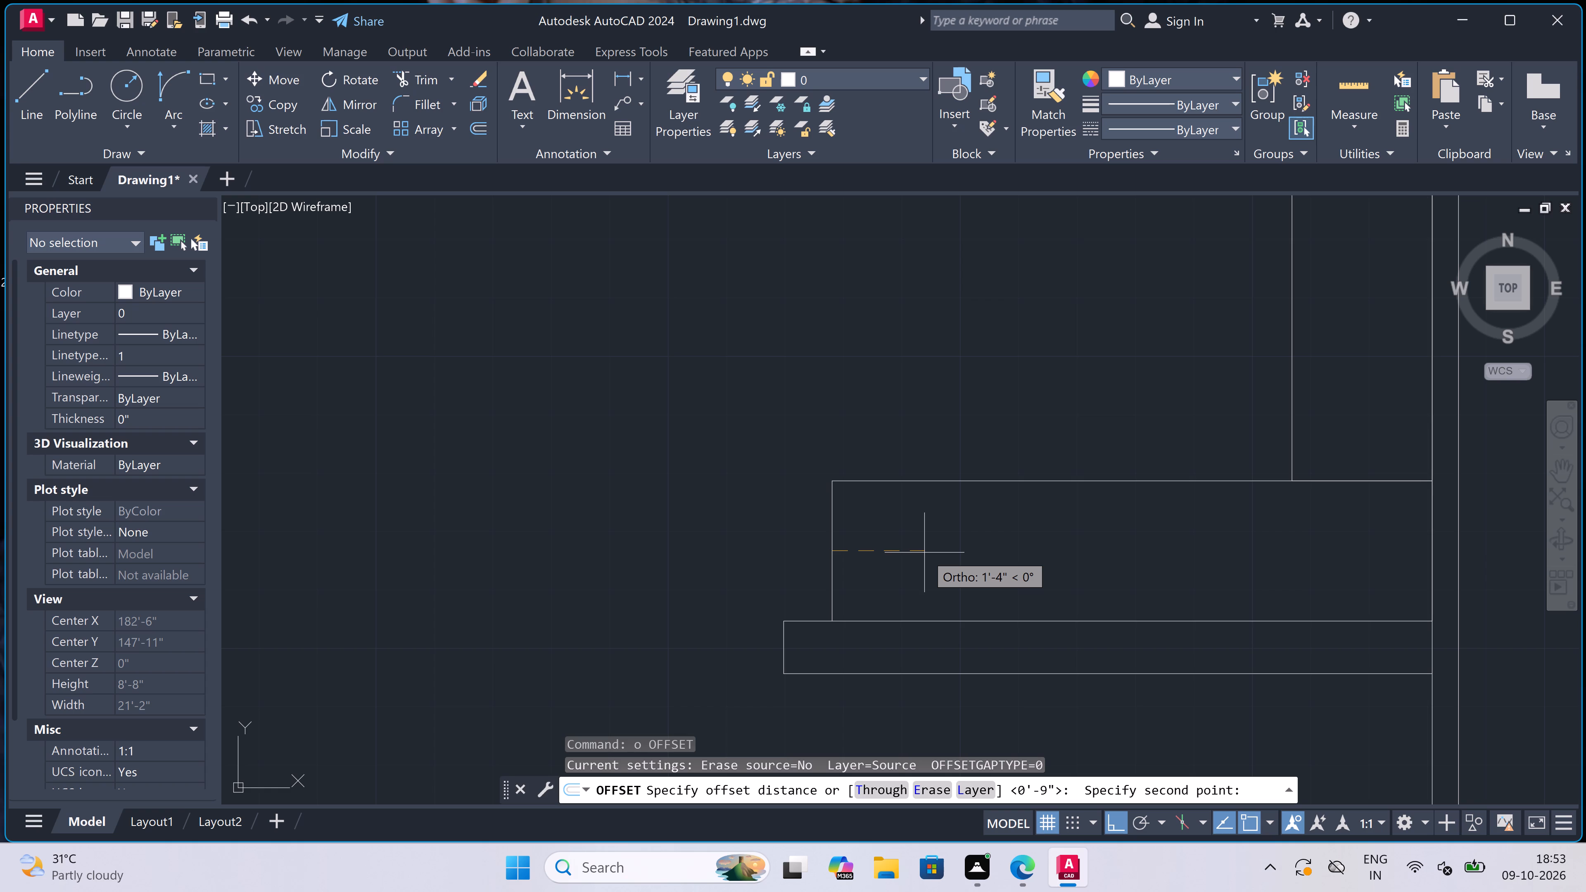
key(9)
text(")
key(space)
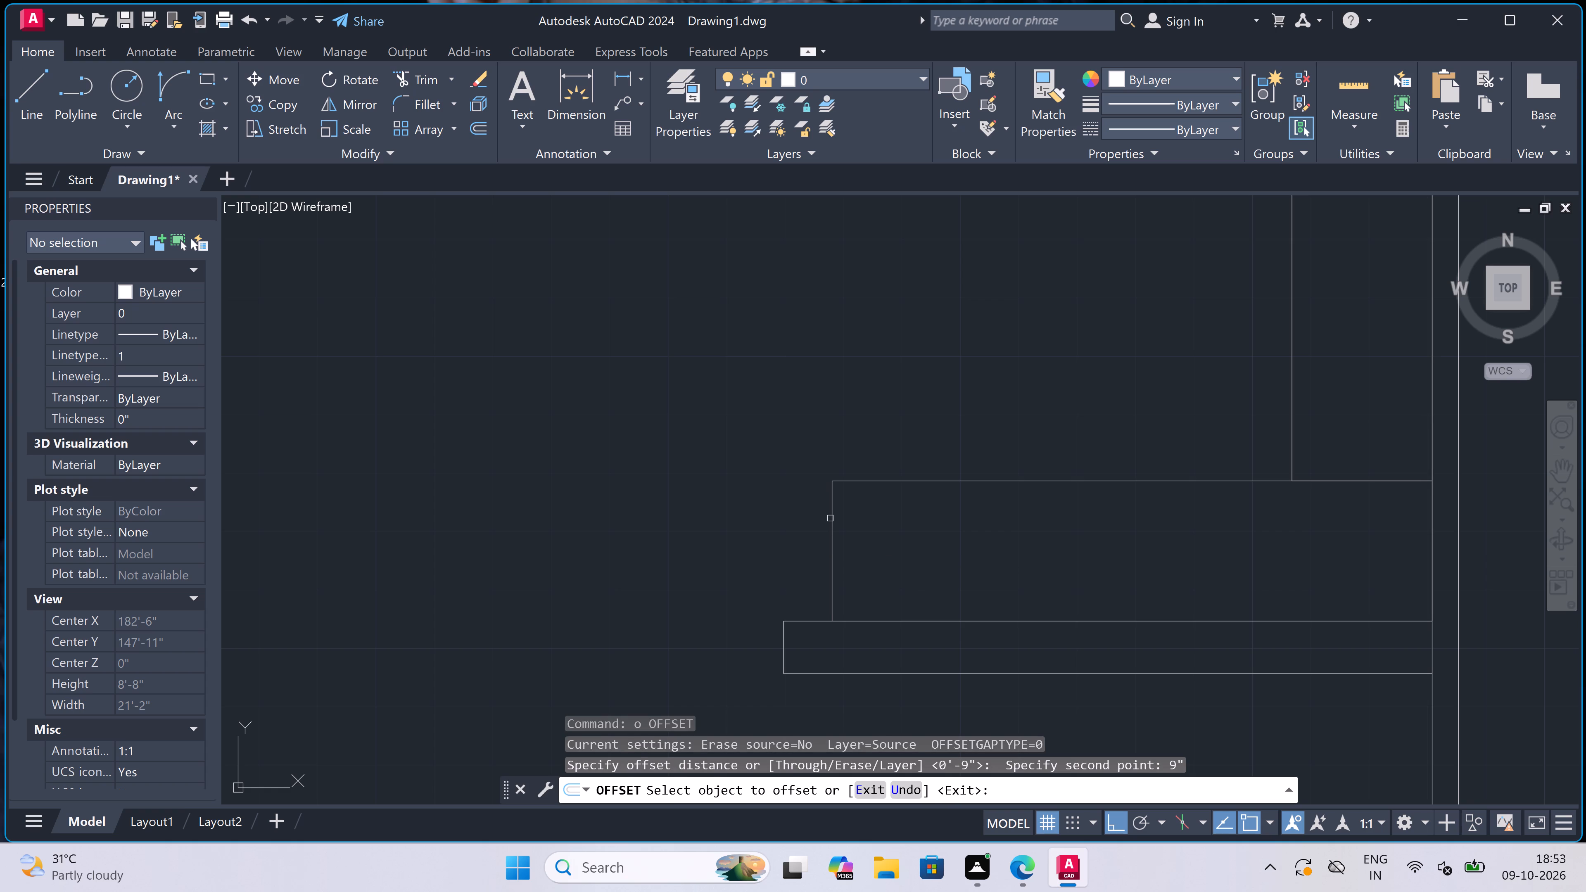
drag(832, 518, 844, 518)
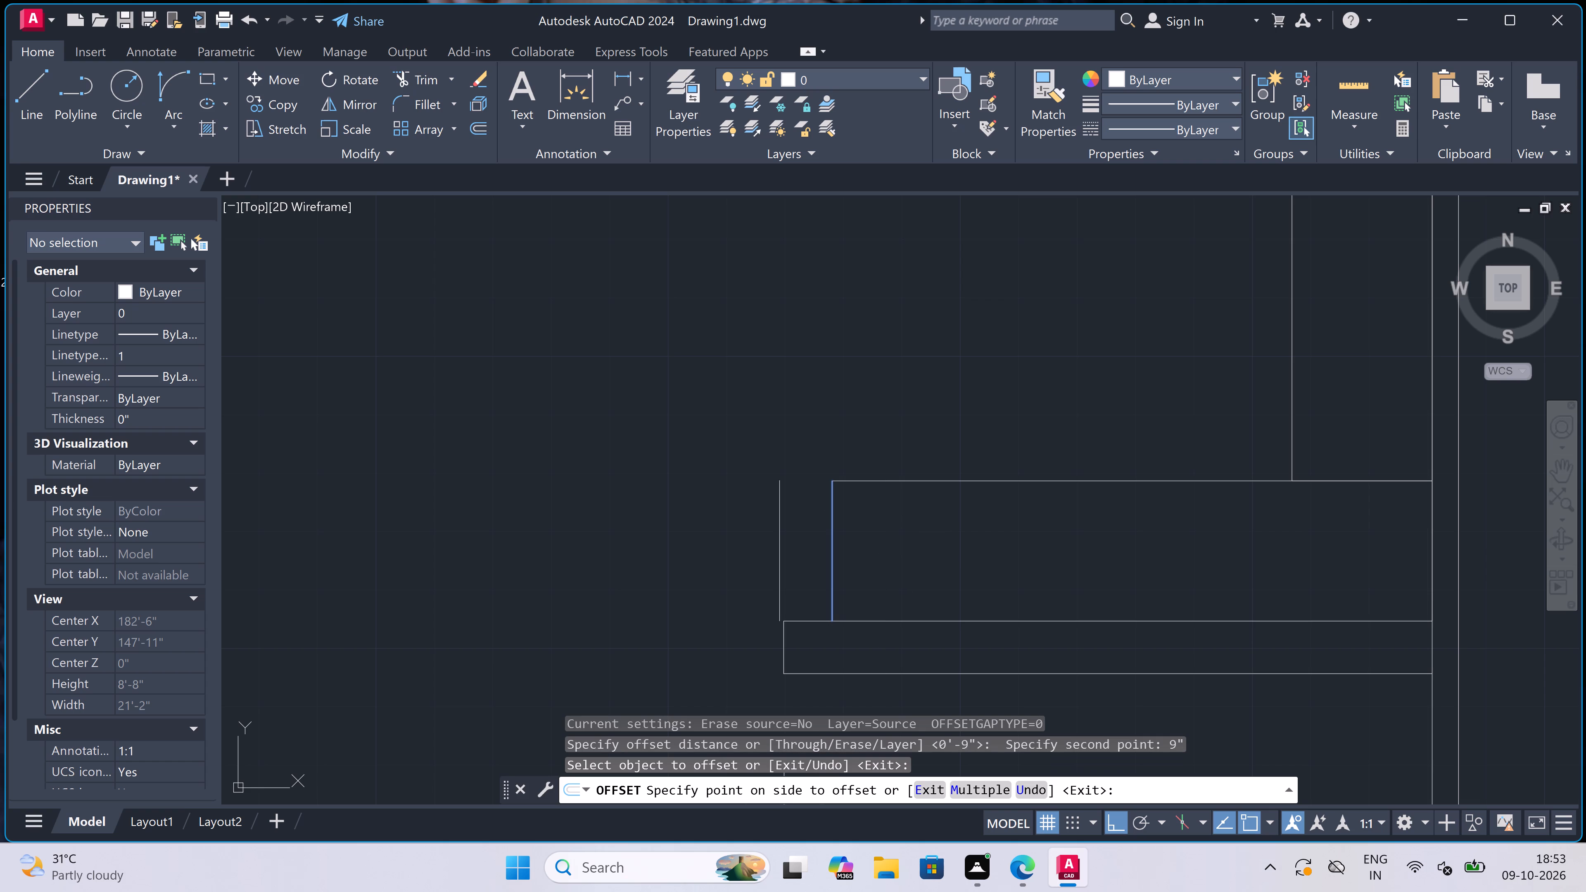
click(957, 782)
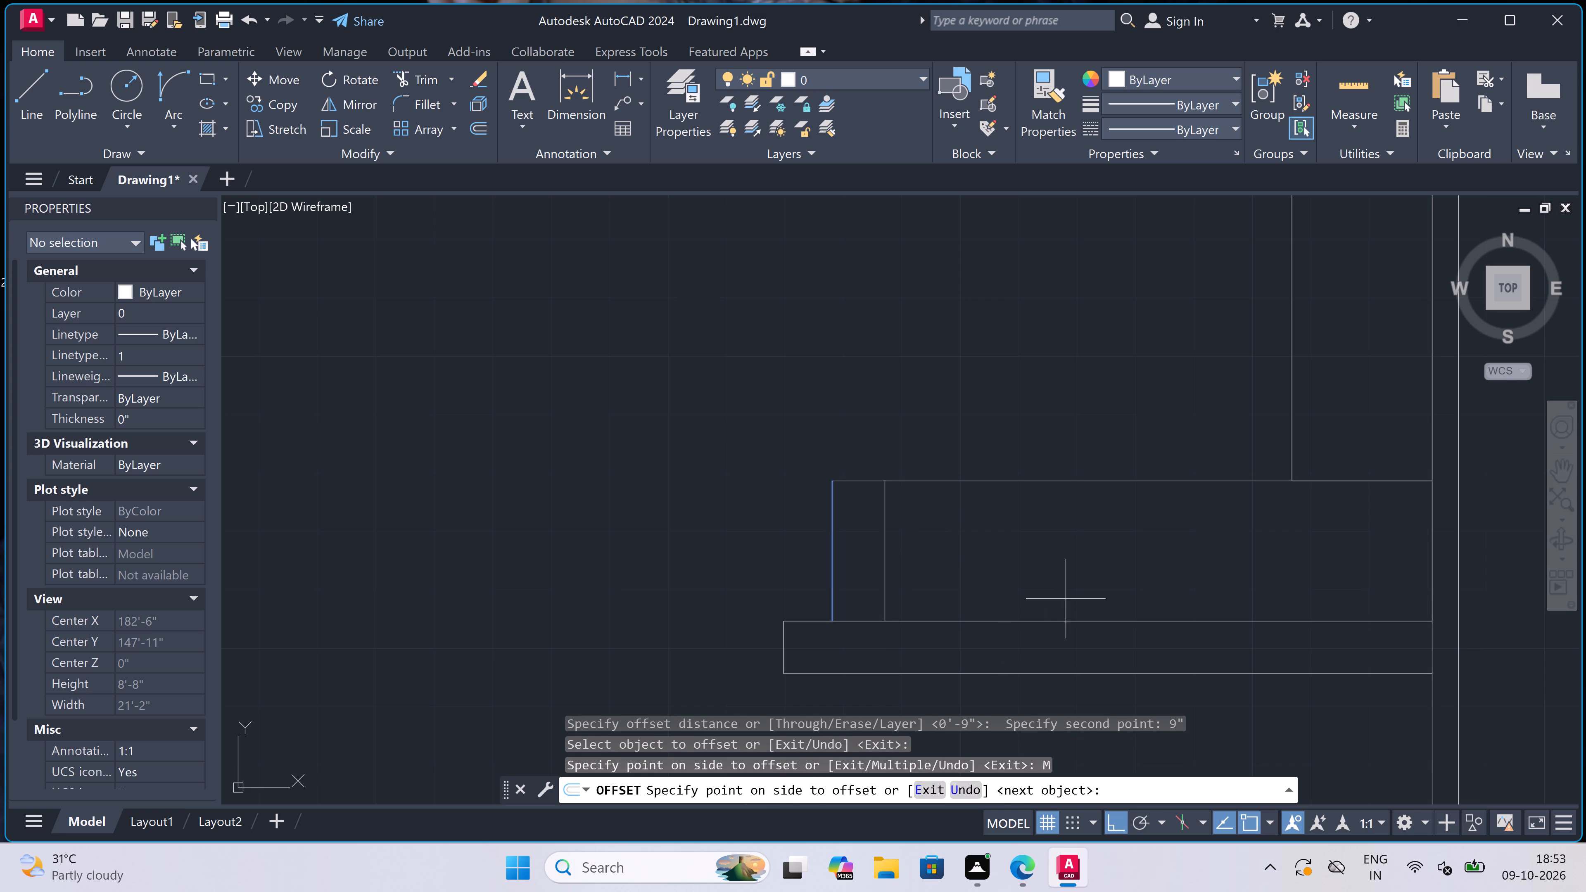
click(1085, 556)
click(1090, 553)
drag(1116, 547, 1118, 551)
click(1137, 547)
click(1225, 541)
click(1270, 540)
click(1299, 539)
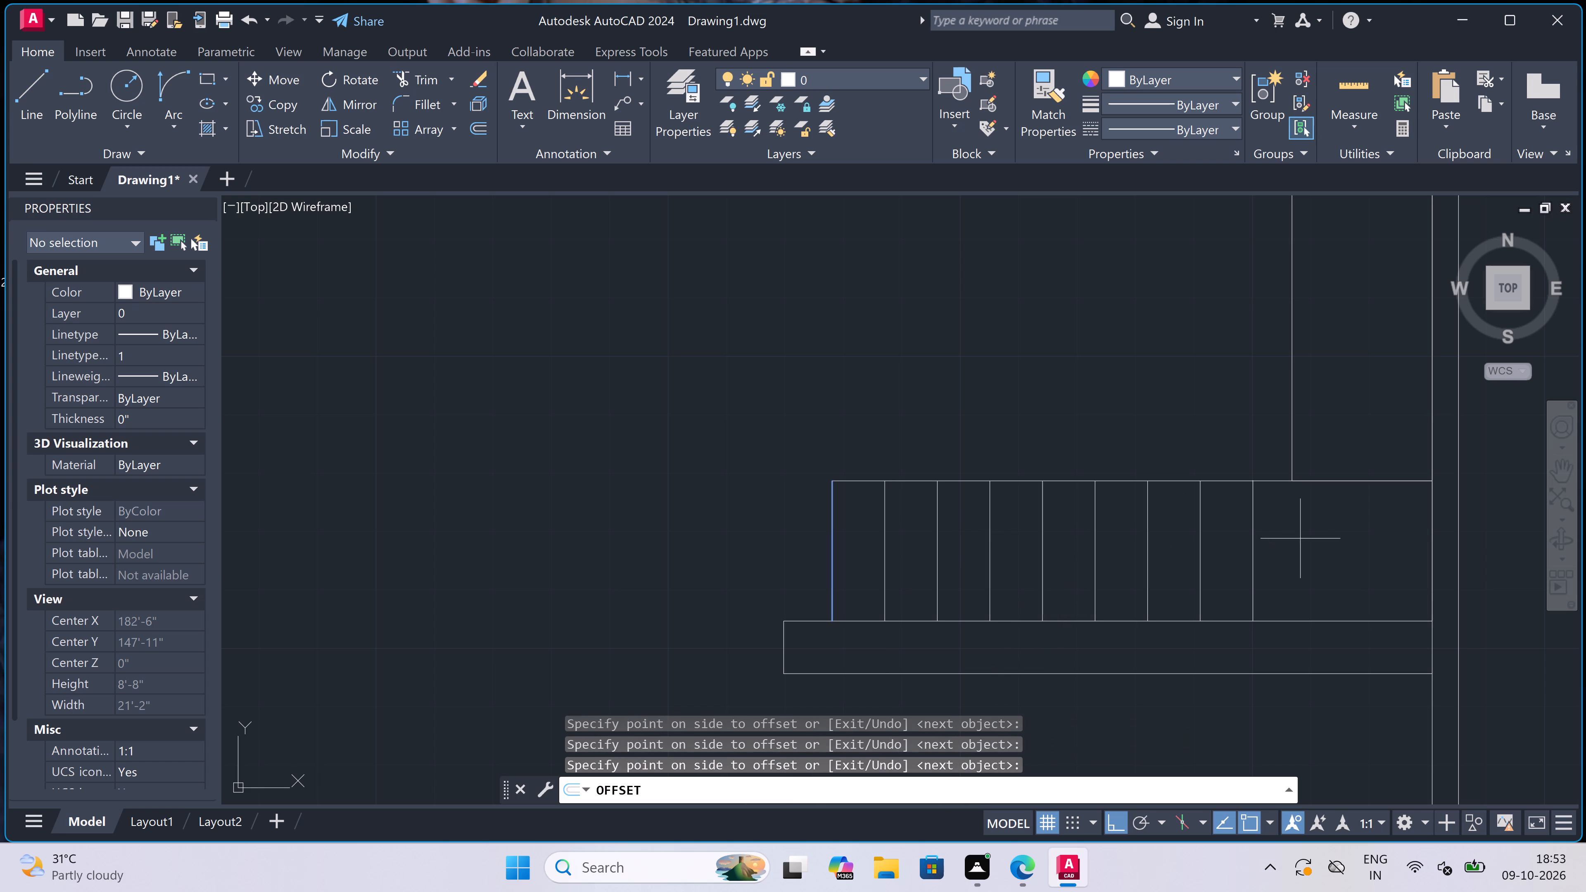
click(1328, 544)
click(1331, 543)
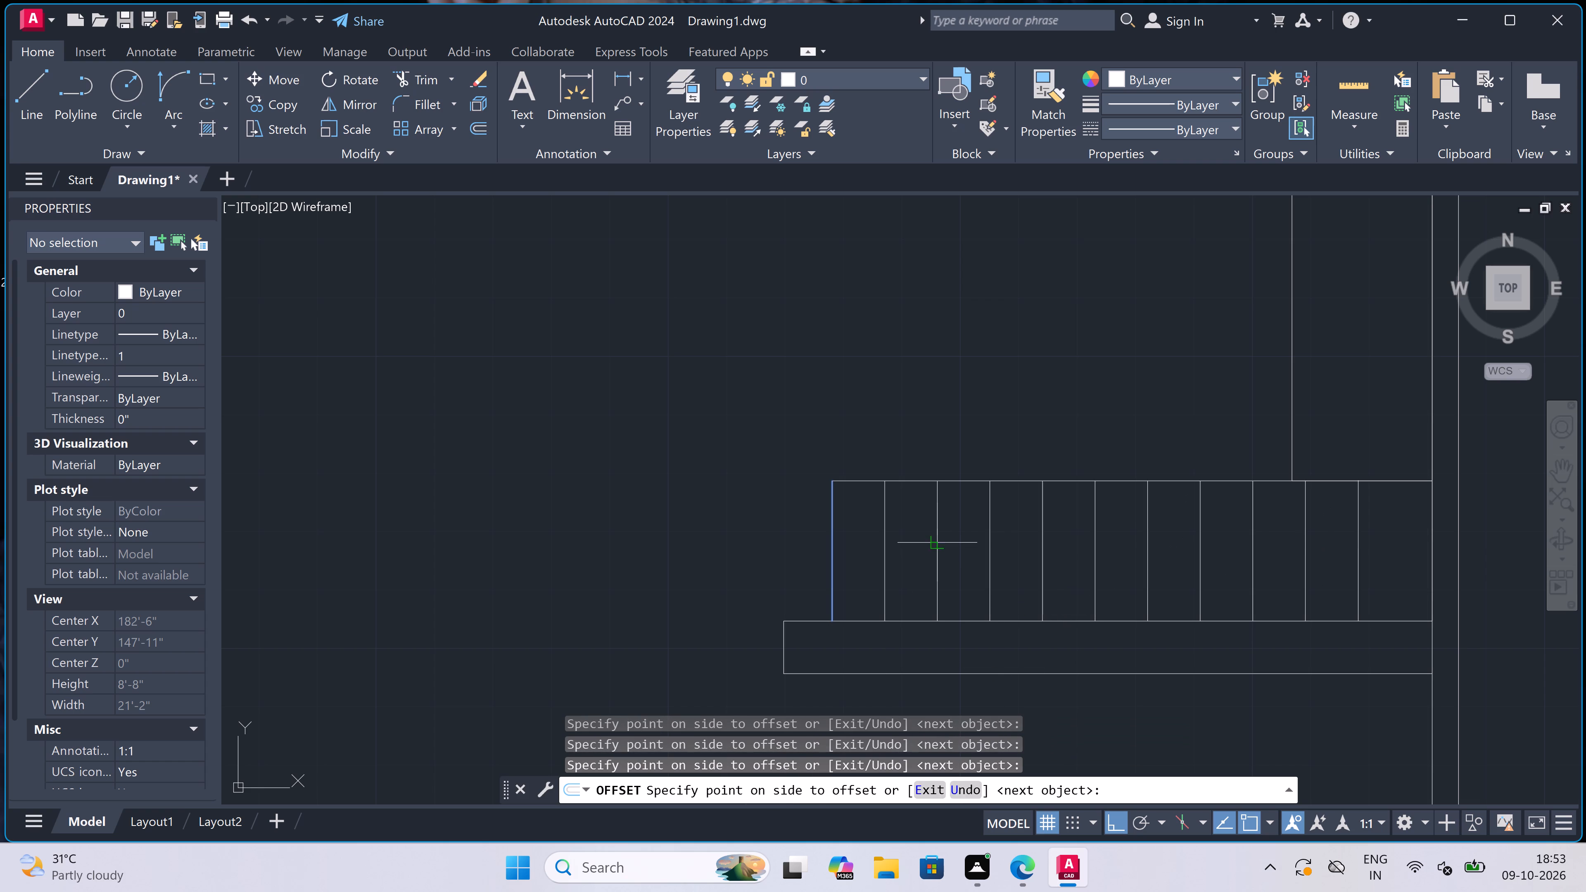
key(Escape)
Move the lower flight's treads and upper lines left so the last tread meets the vertical stair line's lower end.
scroll(729, 534, down, 2)
scroll(665, 539, down, 3)
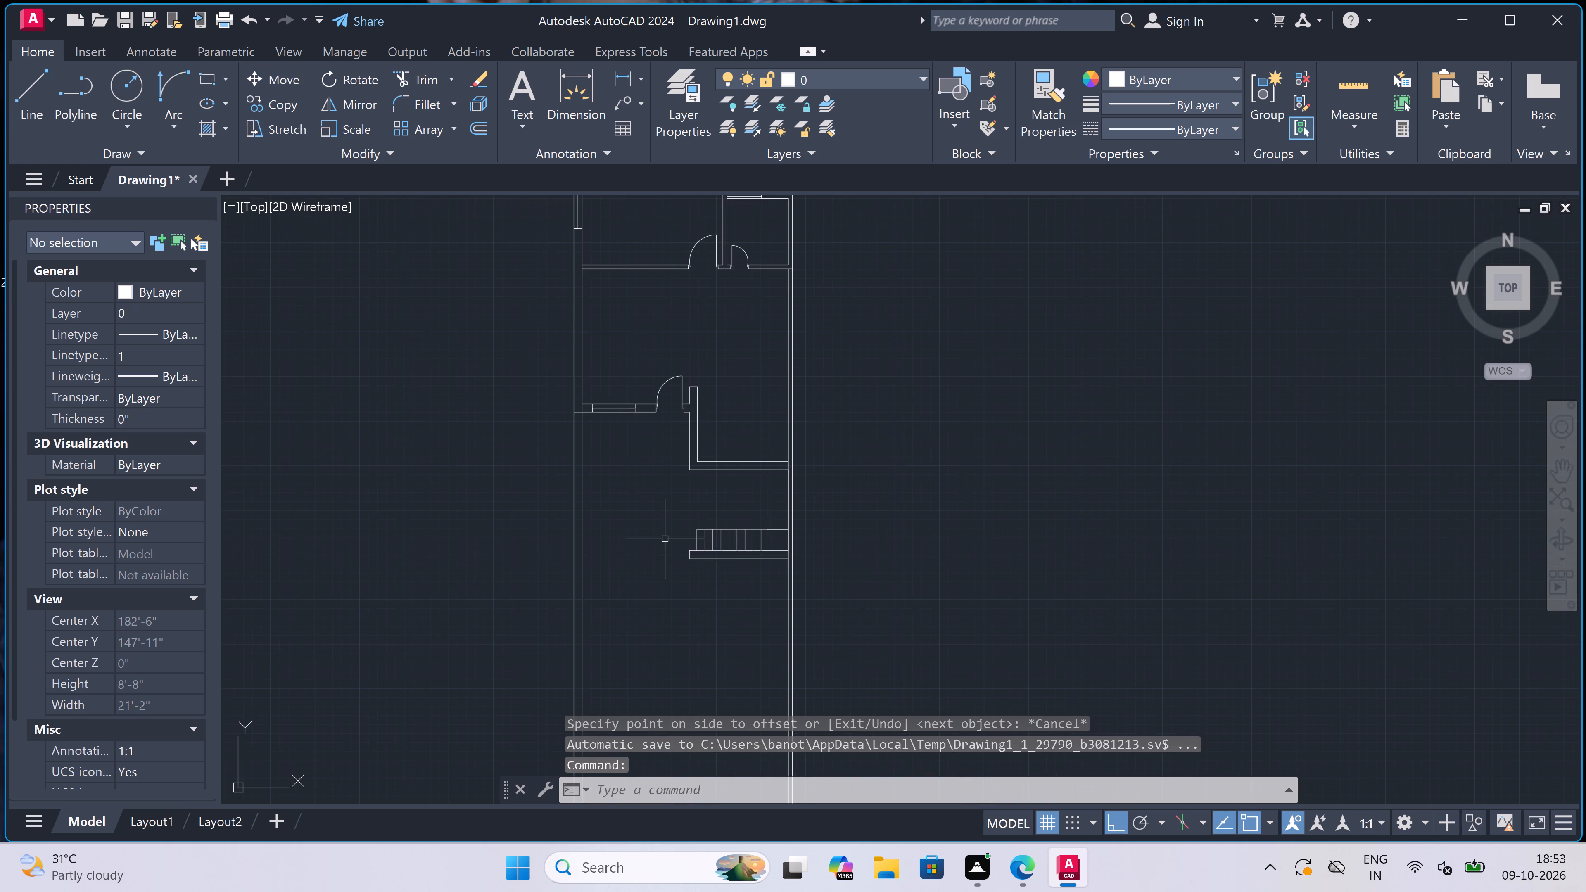
scroll(764, 565, up, 3)
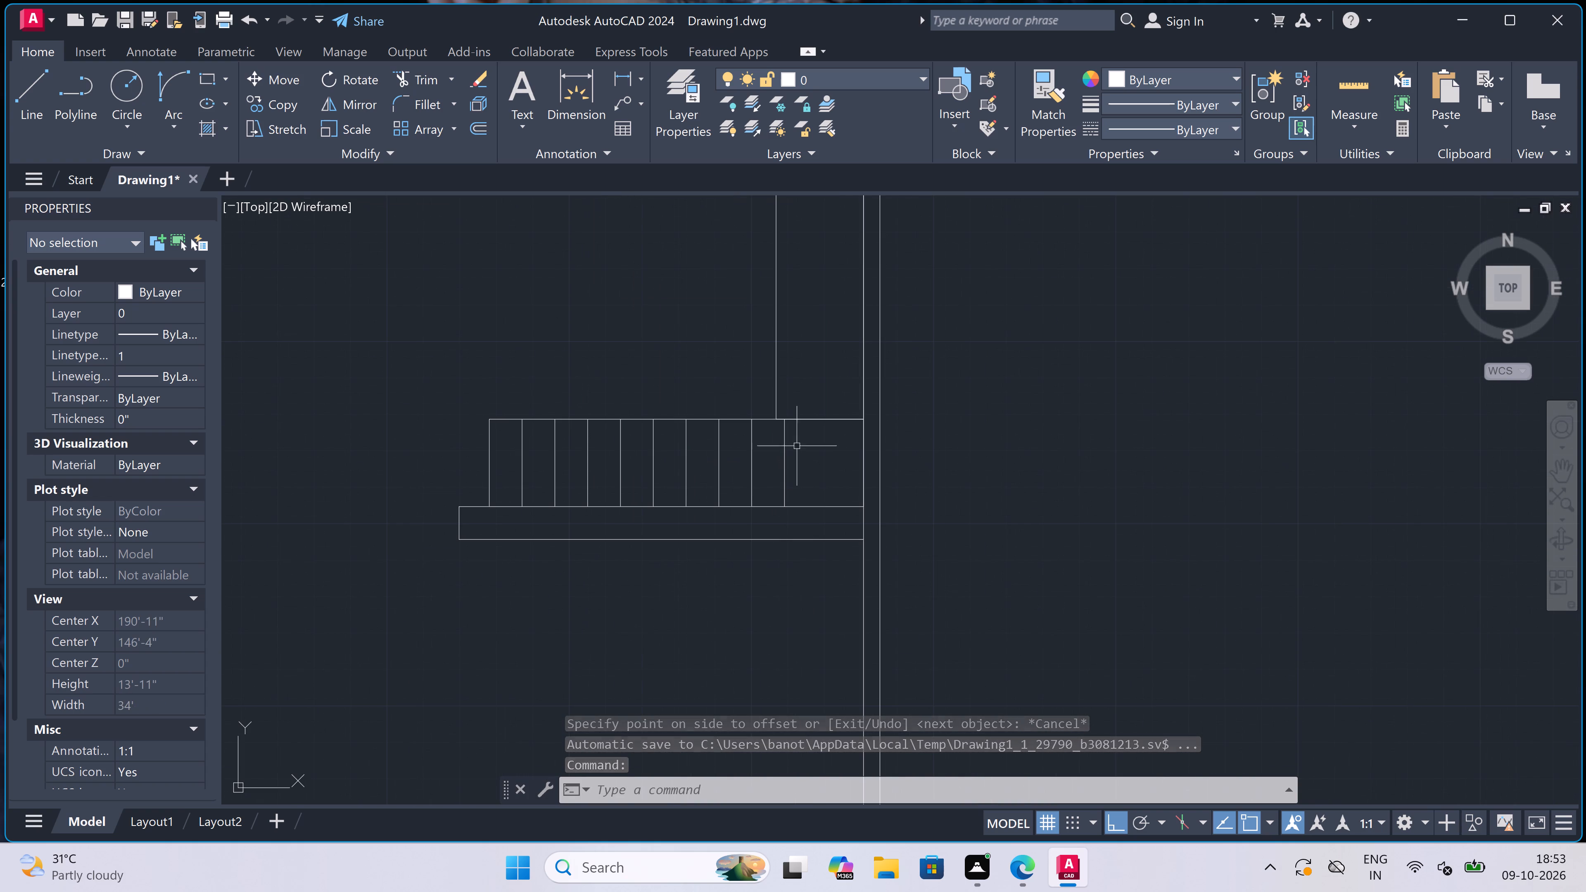
scroll(805, 405, up, 1)
drag(818, 425, 820, 430)
click(822, 477)
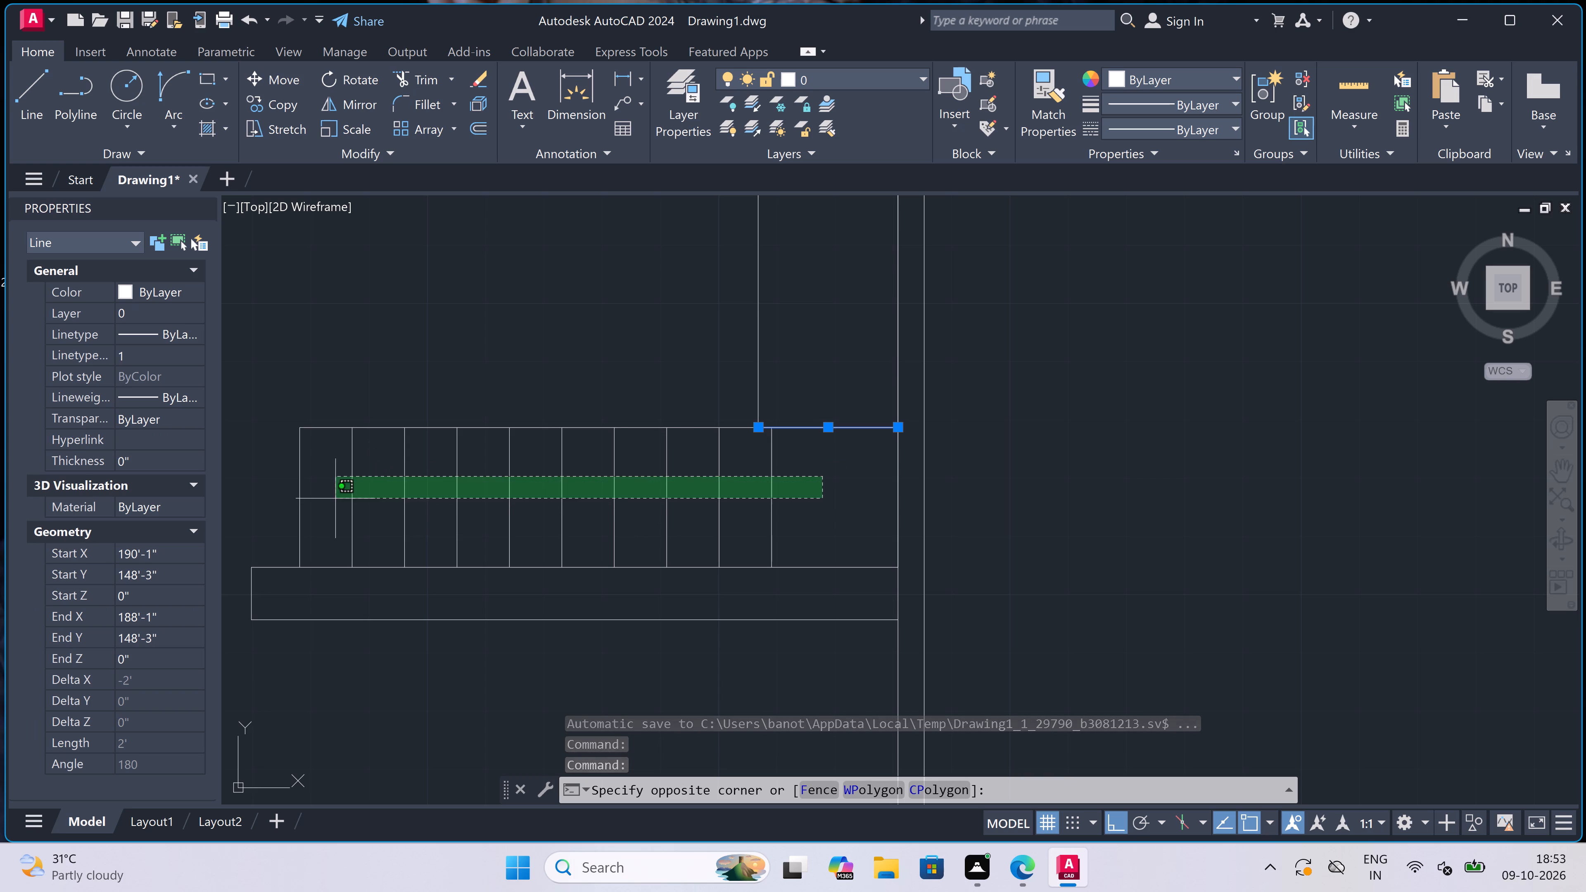
click(278, 519)
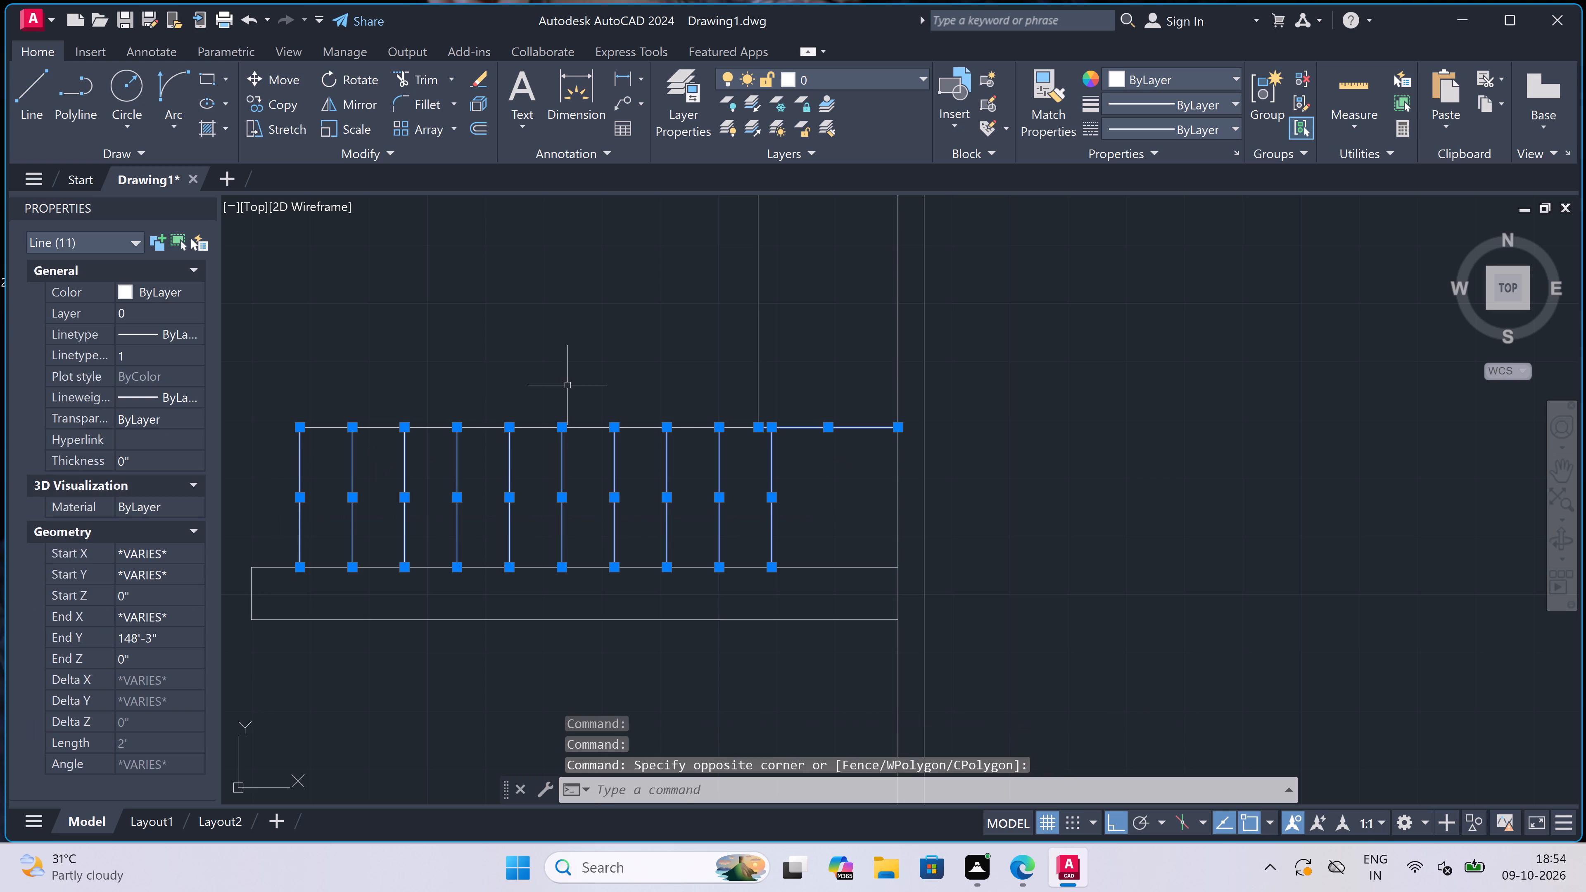
drag(572, 391, 570, 397)
double_click(468, 479)
scroll(795, 489, down, 1)
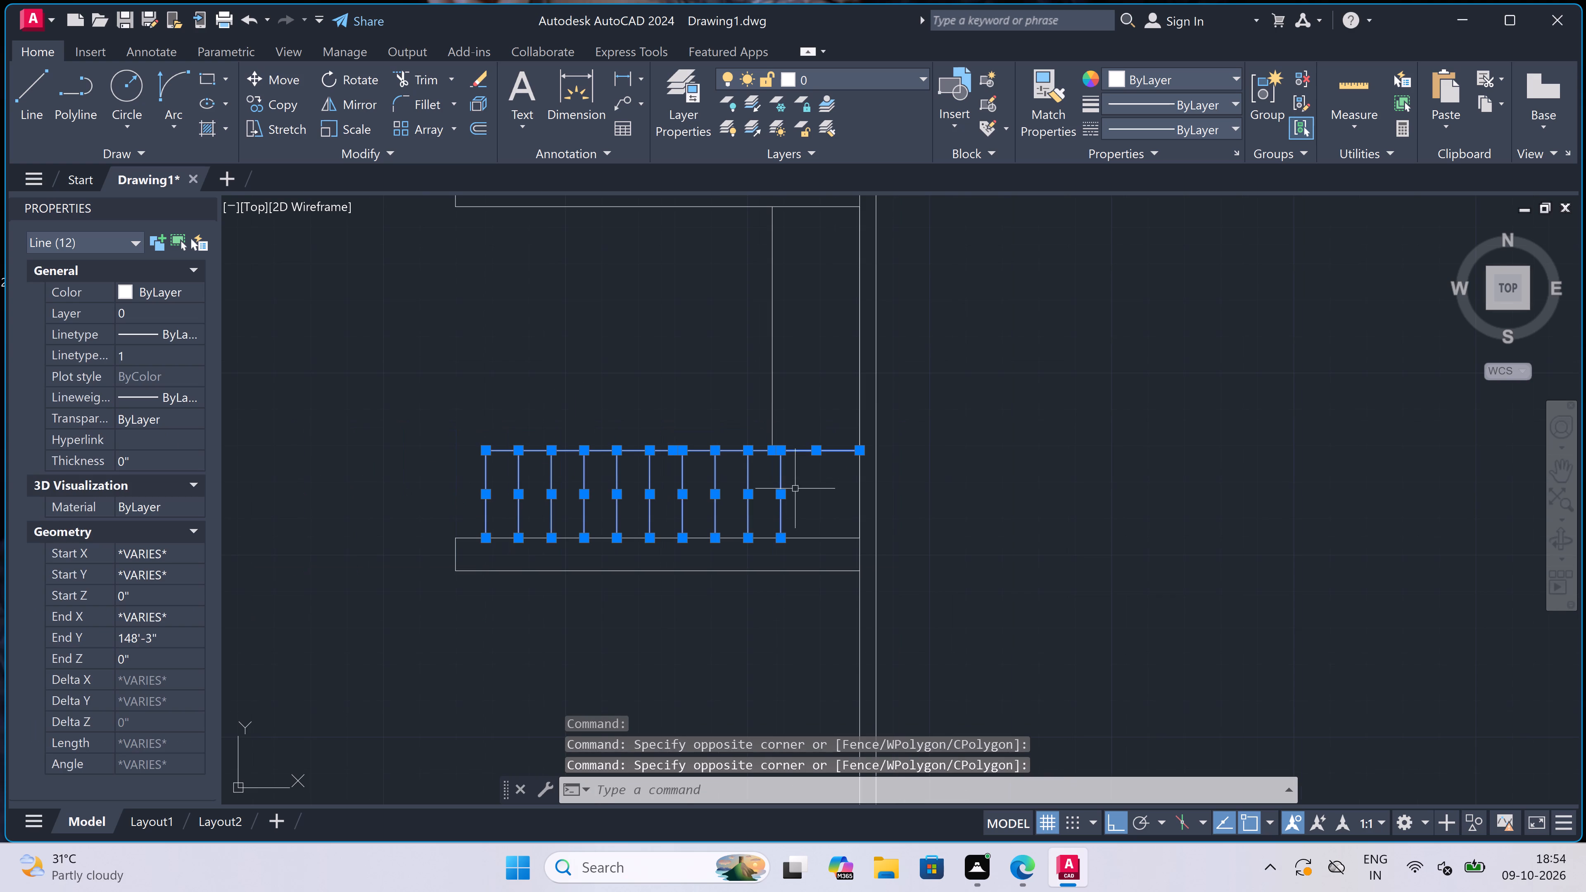
click(278, 71)
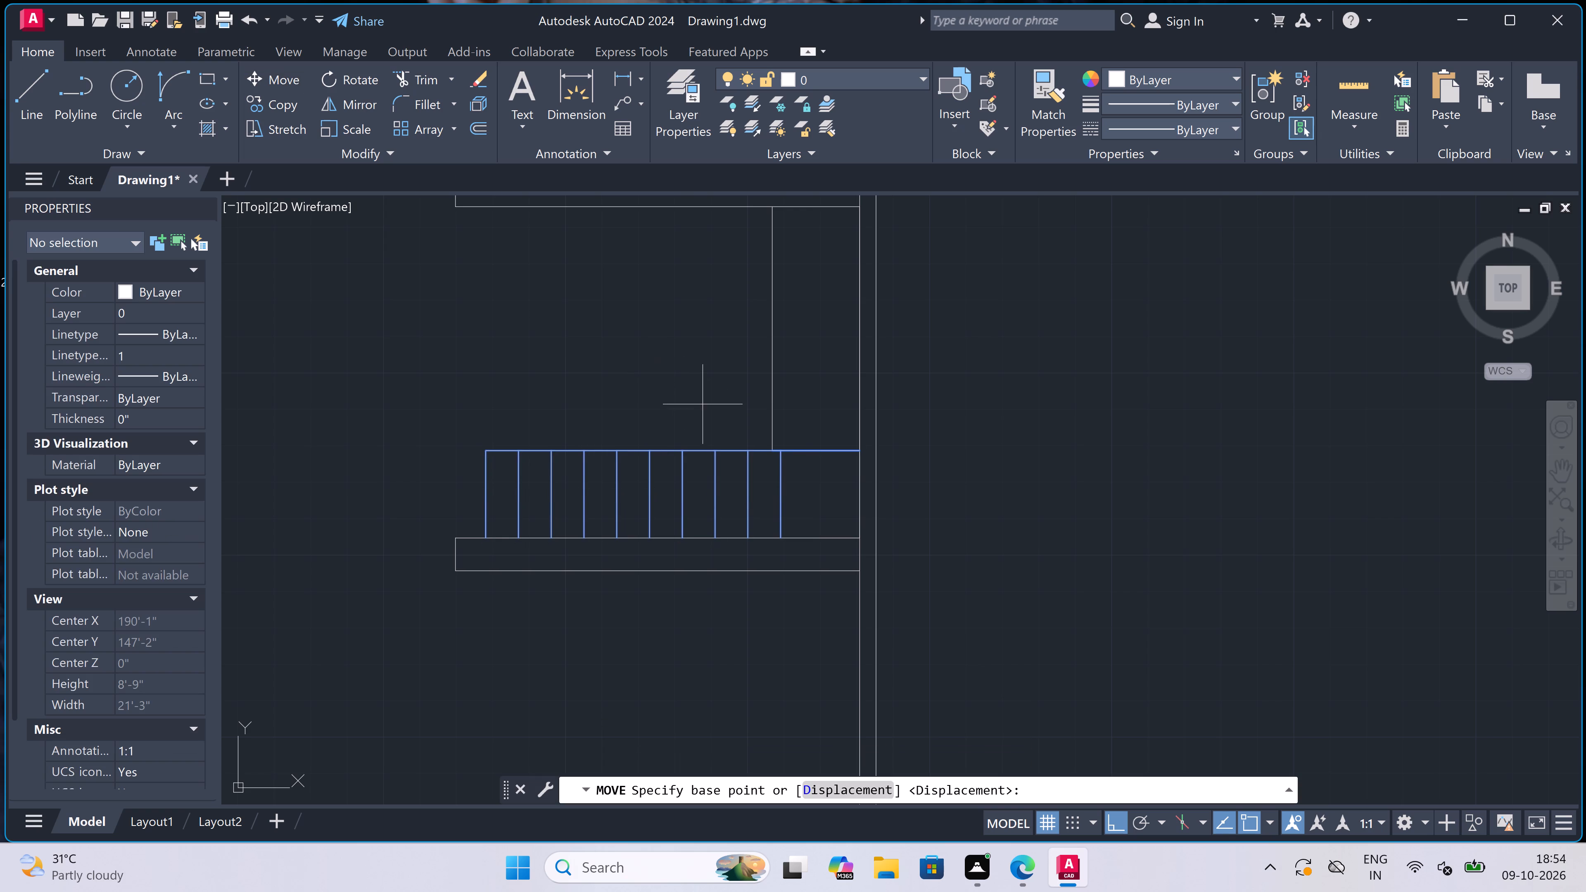
scroll(784, 443, up, 1)
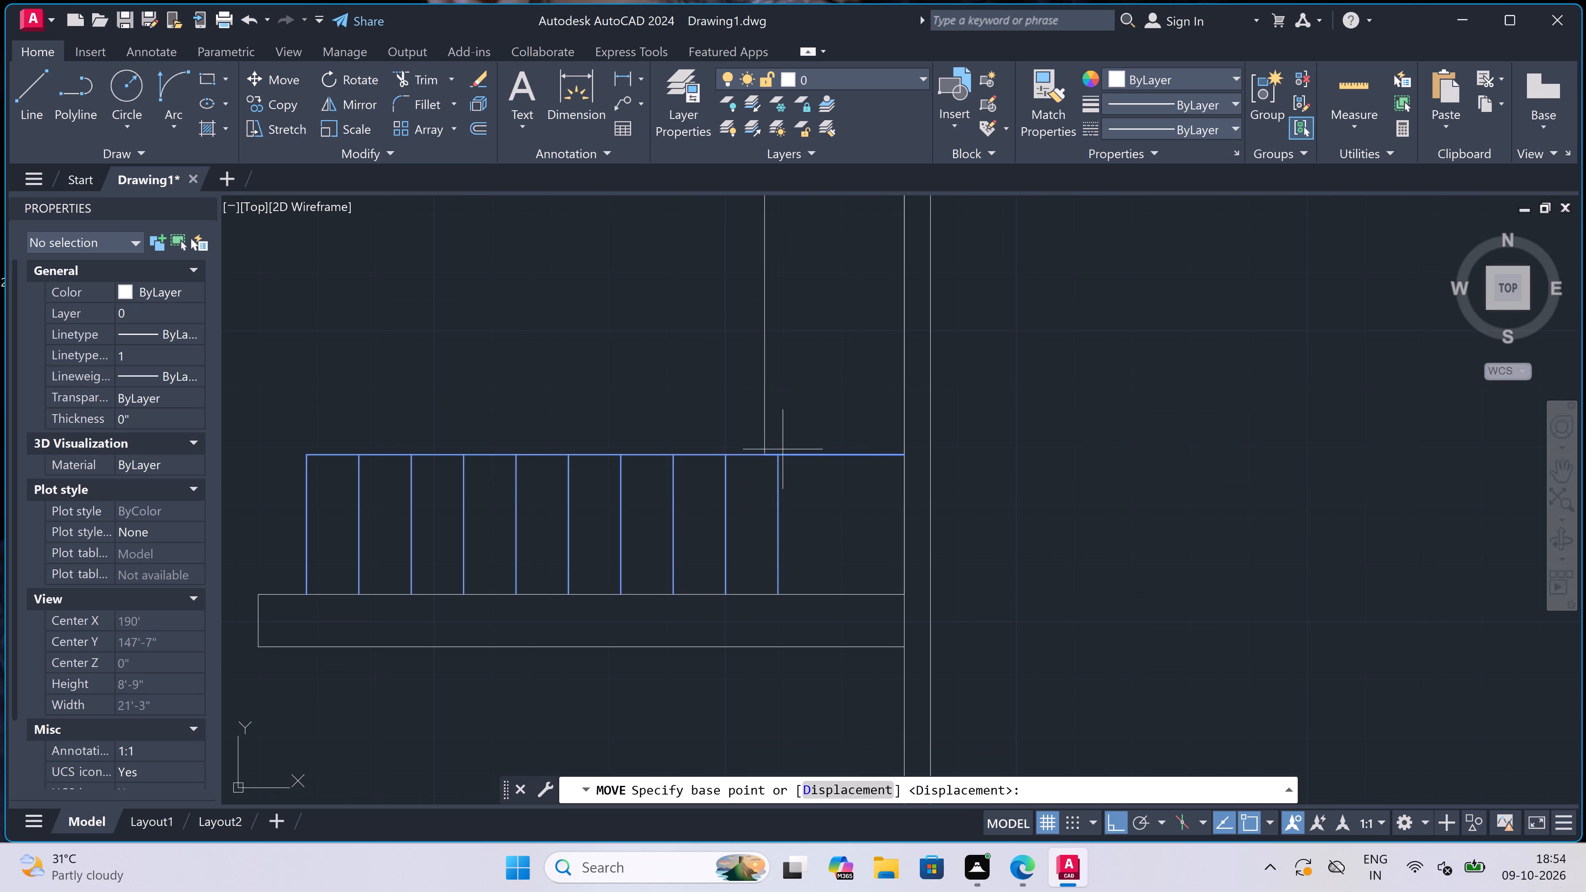
click(782, 454)
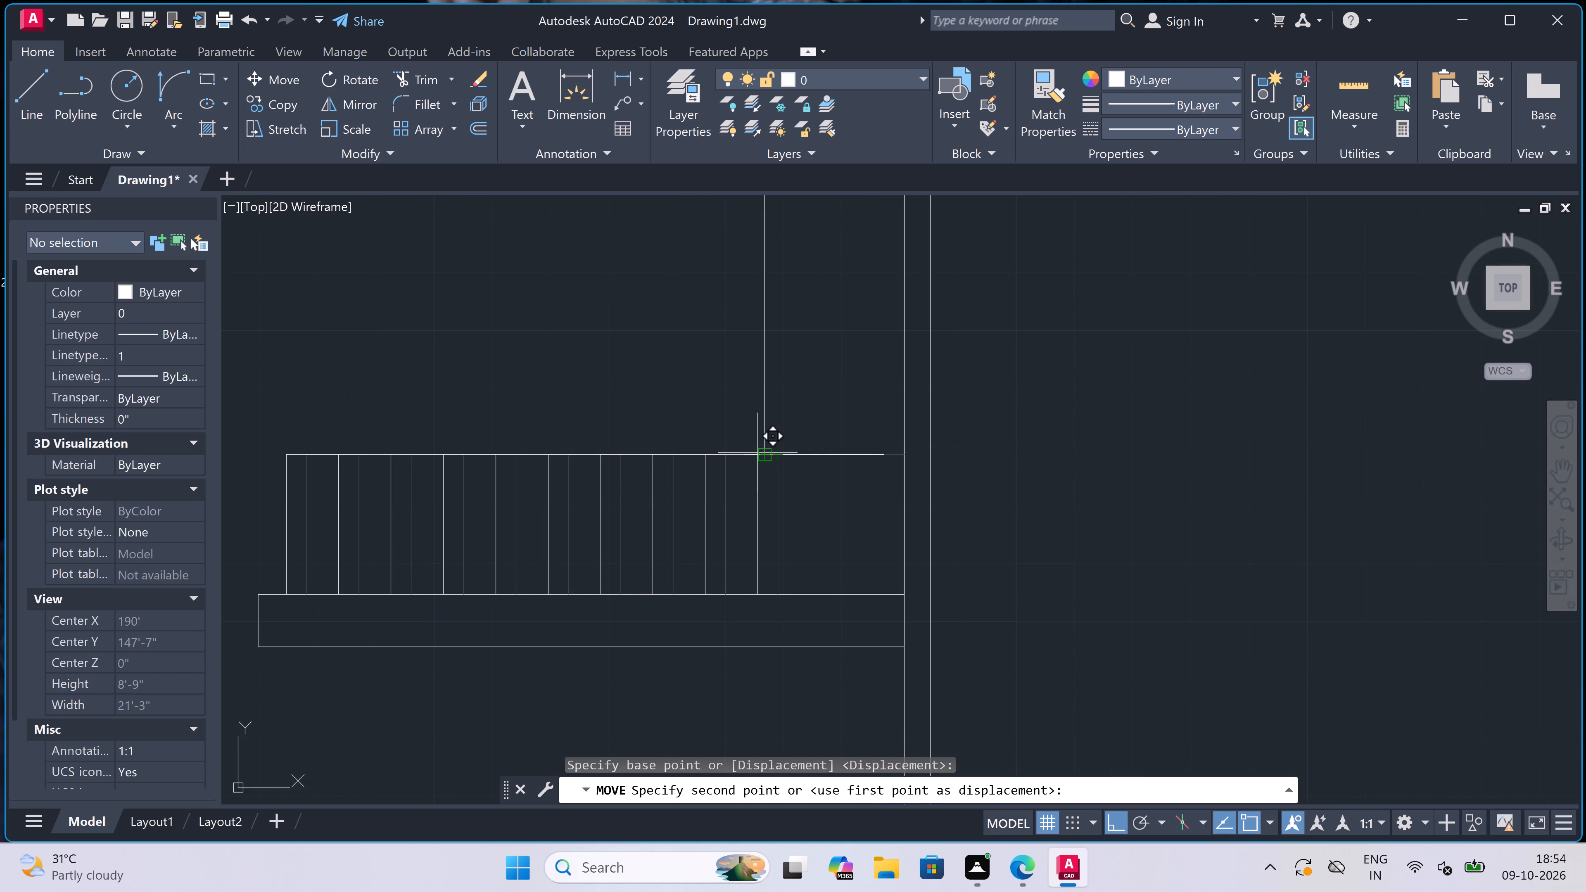
scroll(767, 454, up, 2)
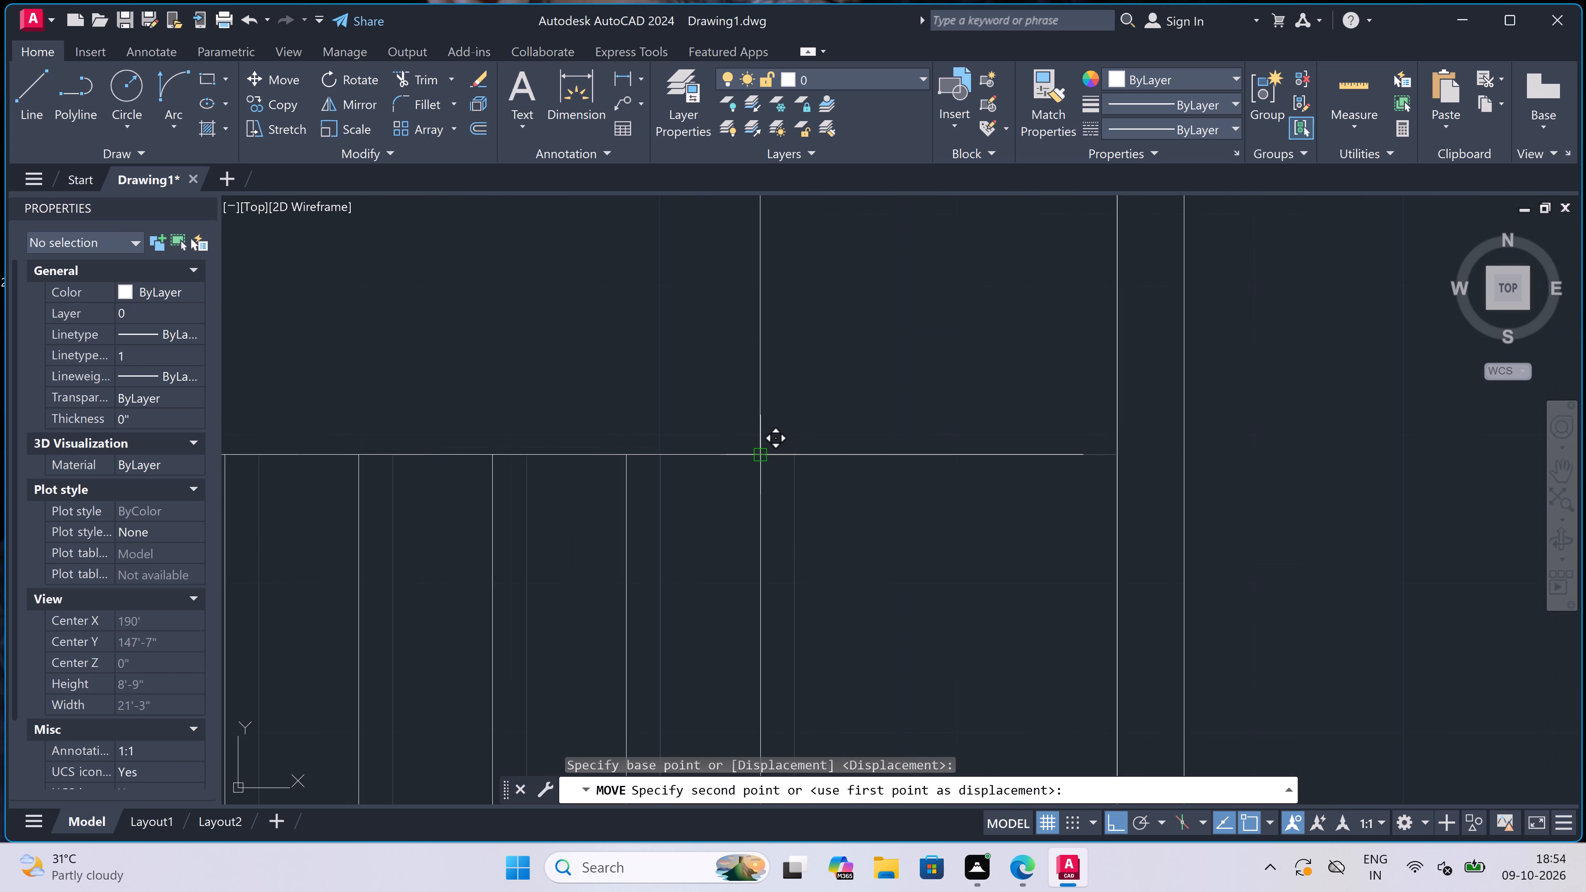
click(765, 454)
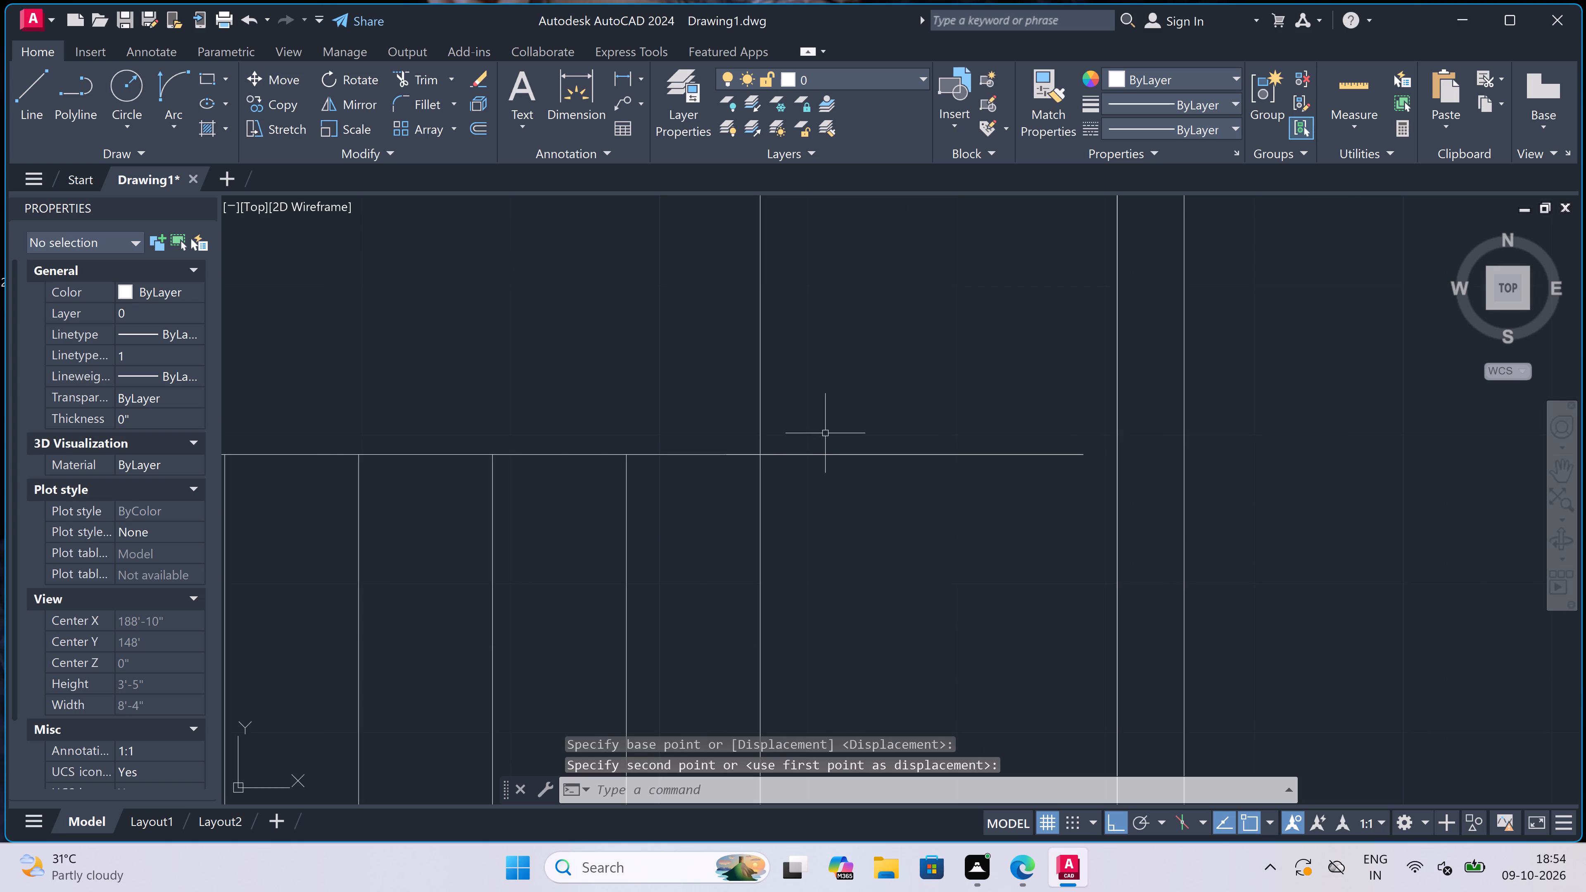
Extend the shifted upper line of the stair landing to the outer wall's inner line.
text(ex)
key(space)
scroll(847, 409, down, 2)
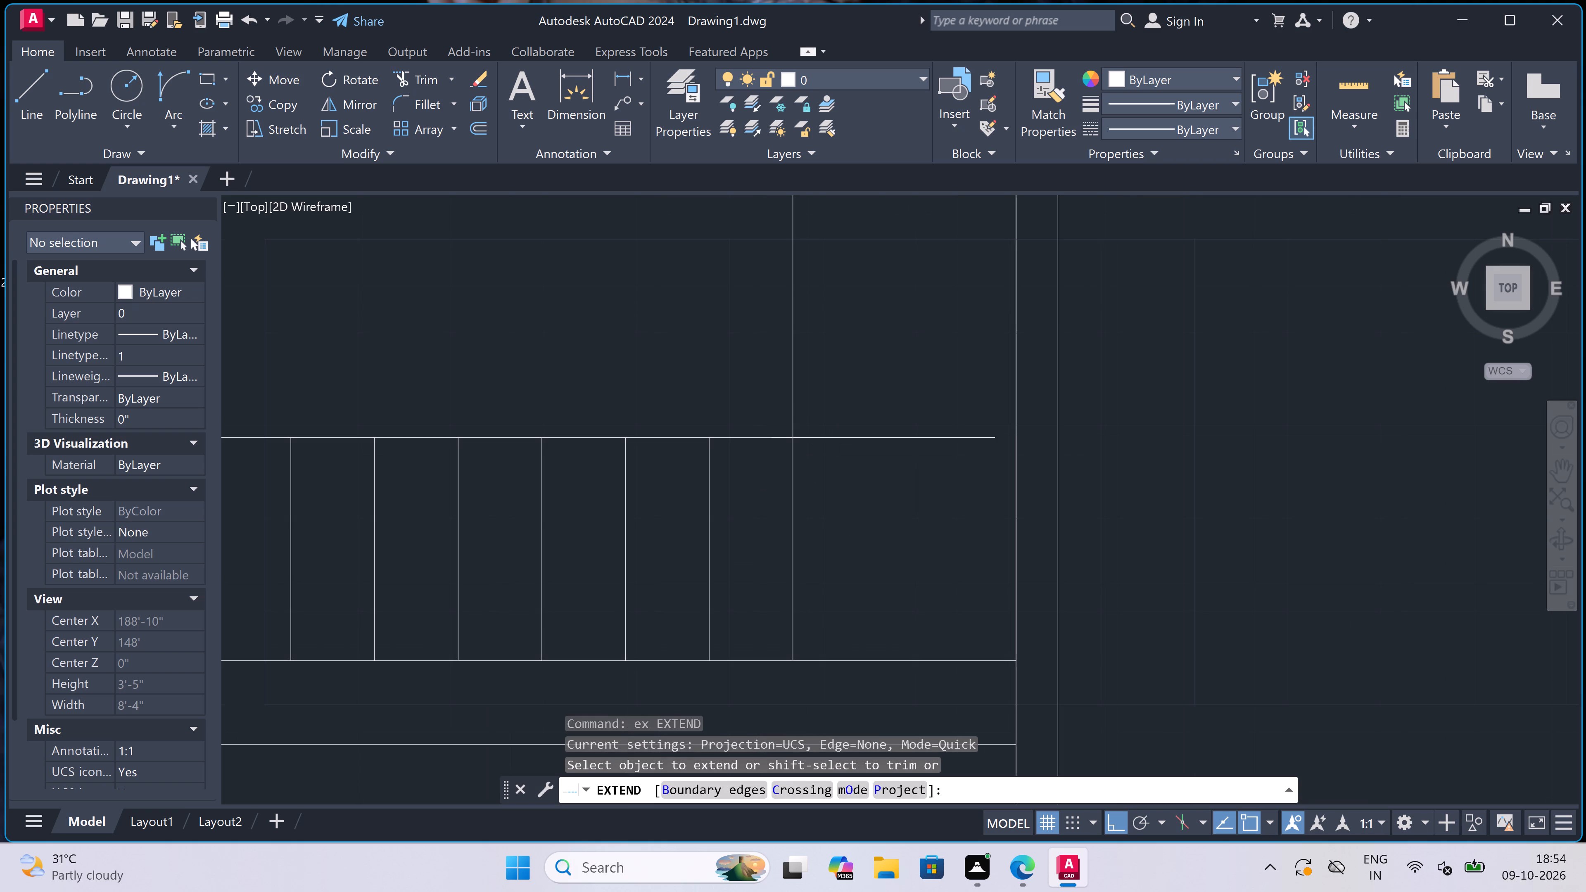
click(862, 403)
click(871, 487)
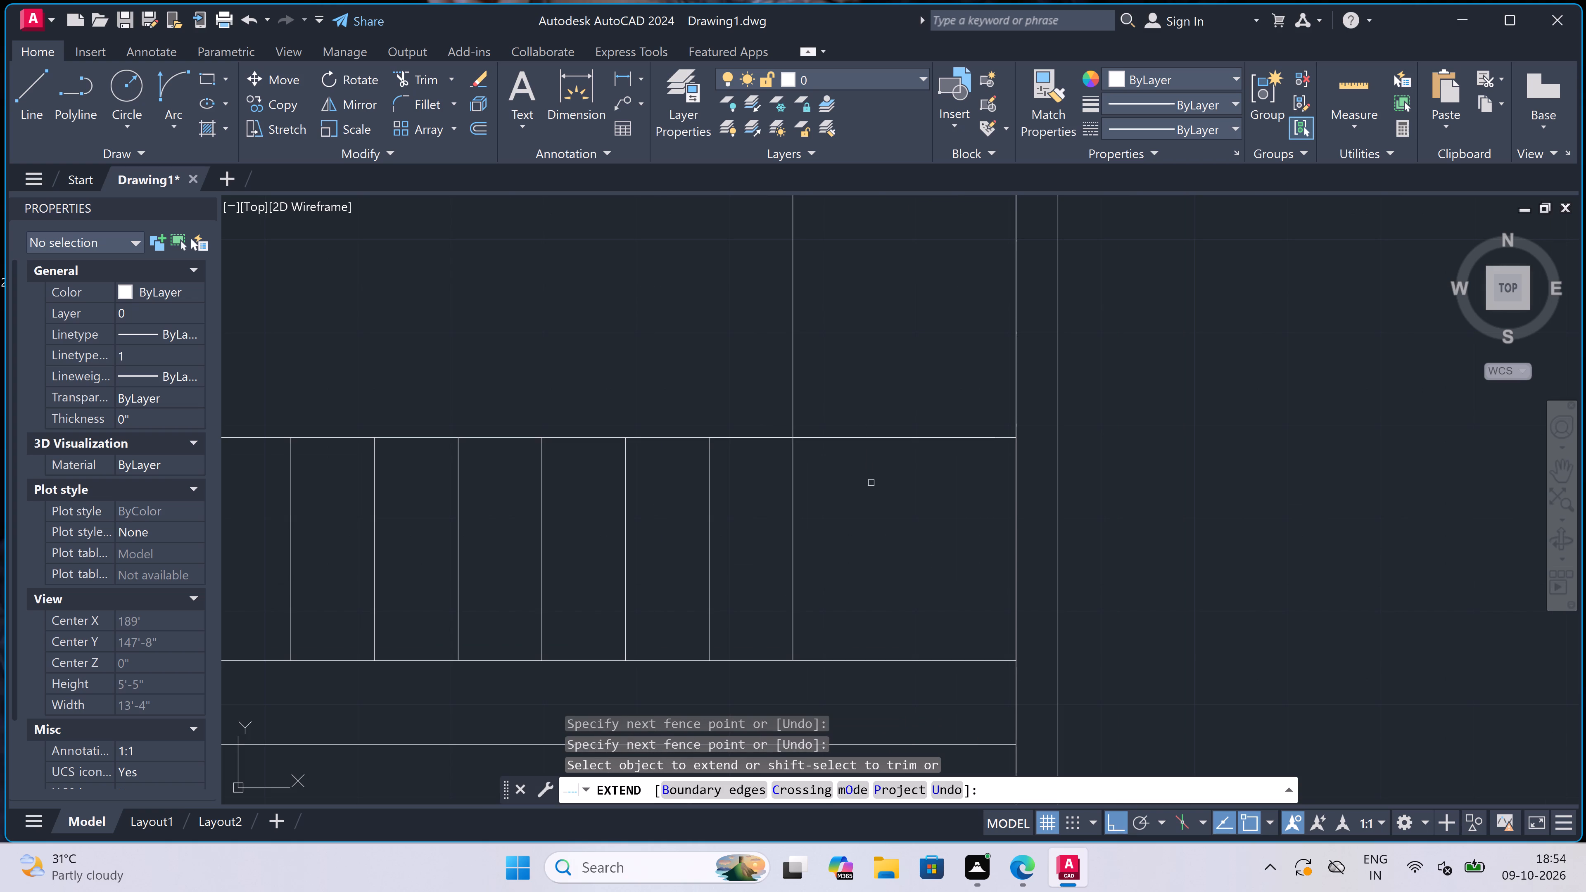
key(Escape)
Offset the landing's short upper line 9" upward to form the upper flight's first tread.
scroll(845, 496, down, 3)
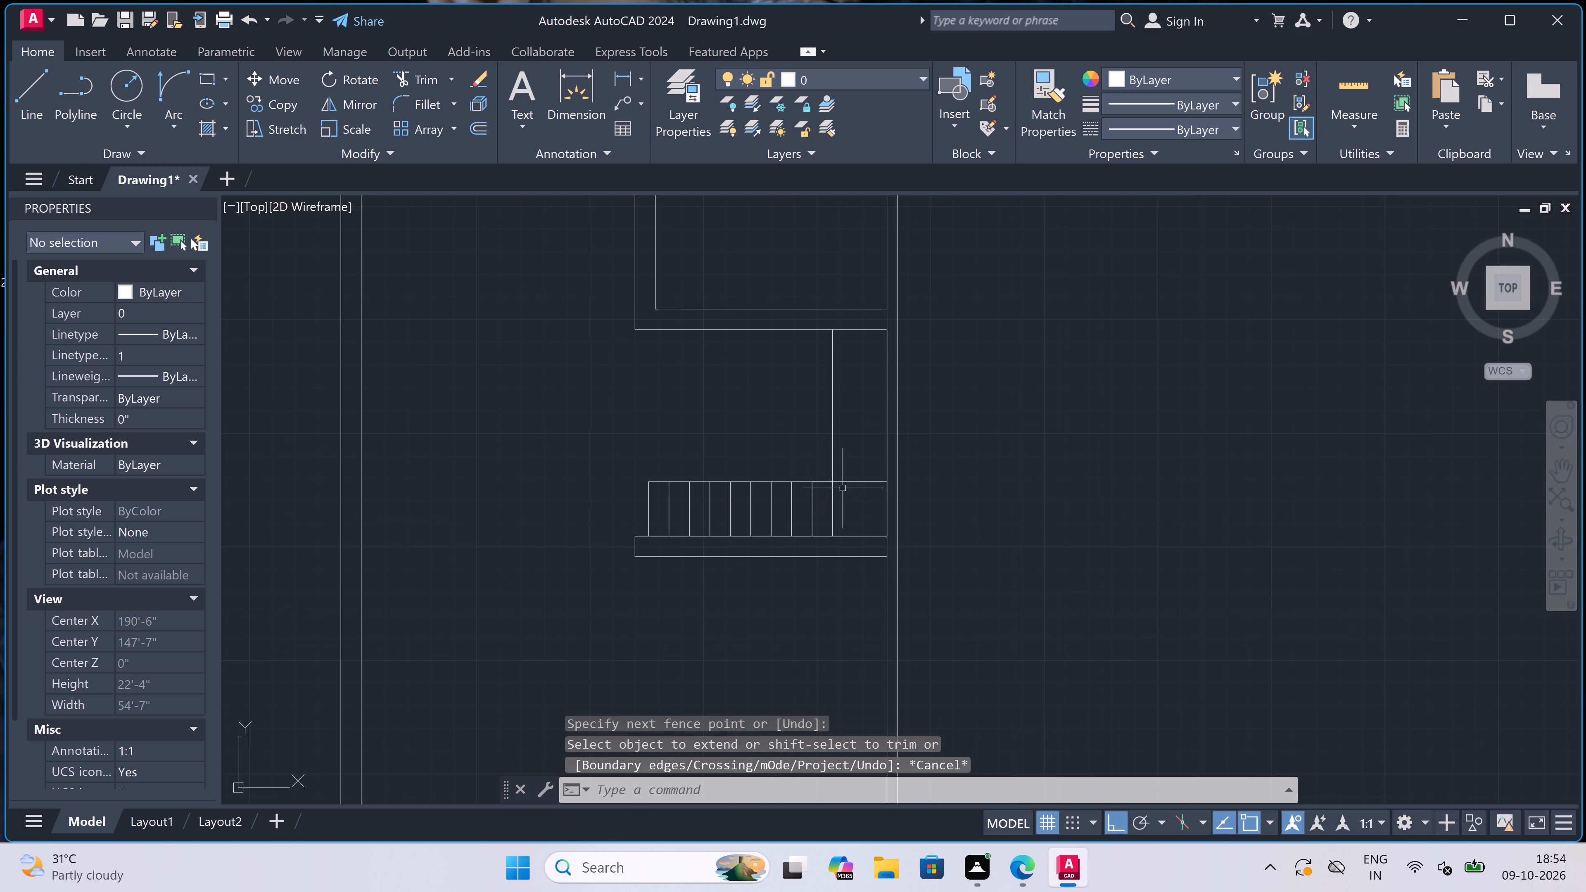
scroll(837, 460, up, 2)
key(o)
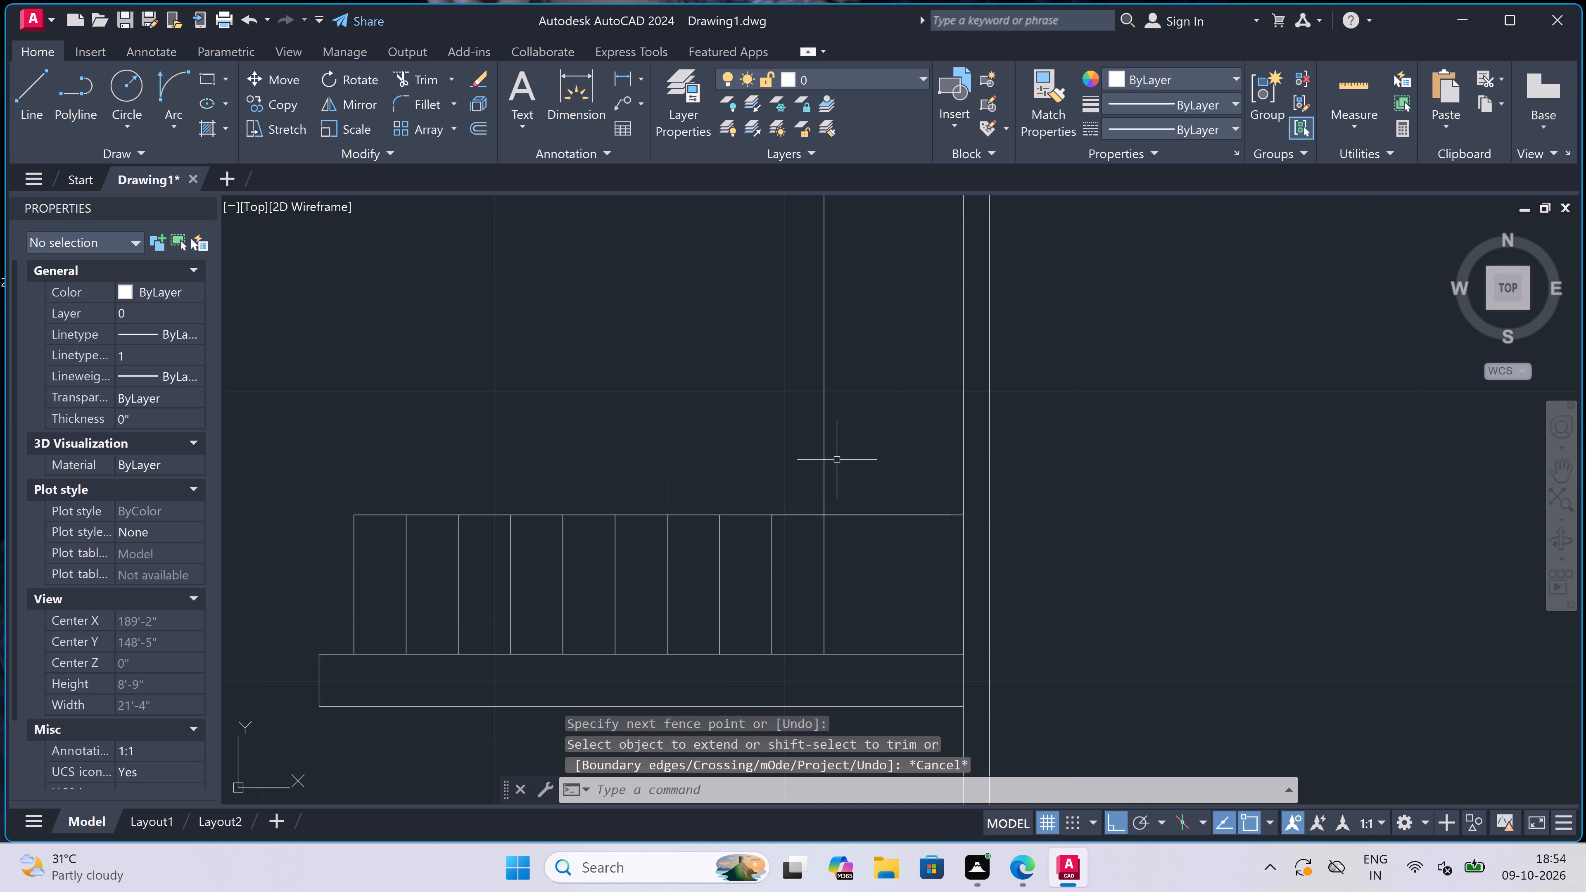
key(space)
click(842, 515)
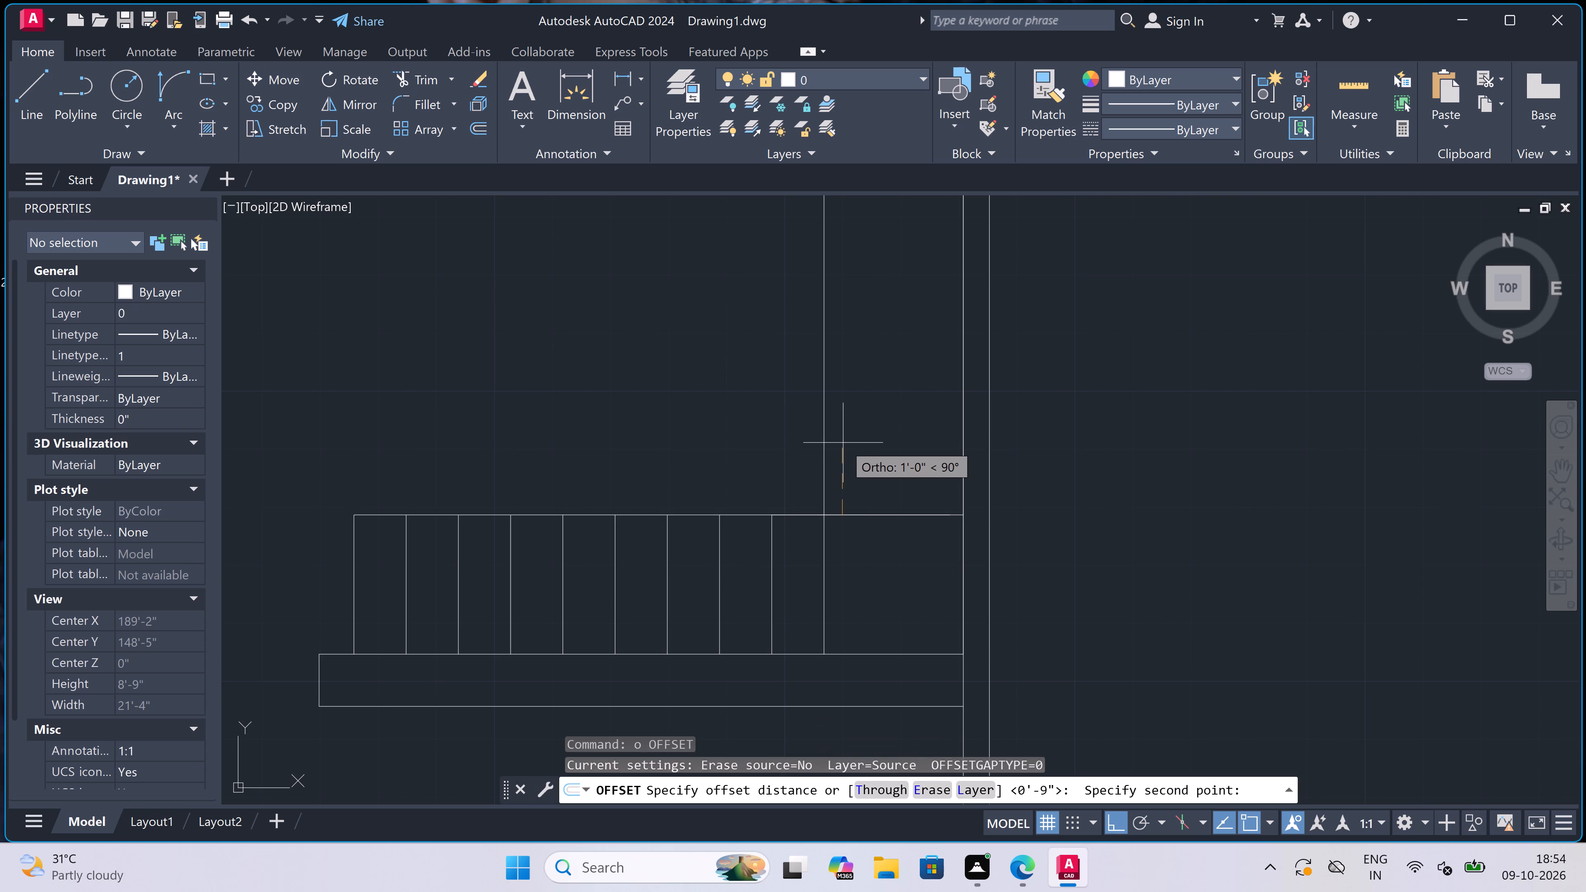
text(9")
key(space)
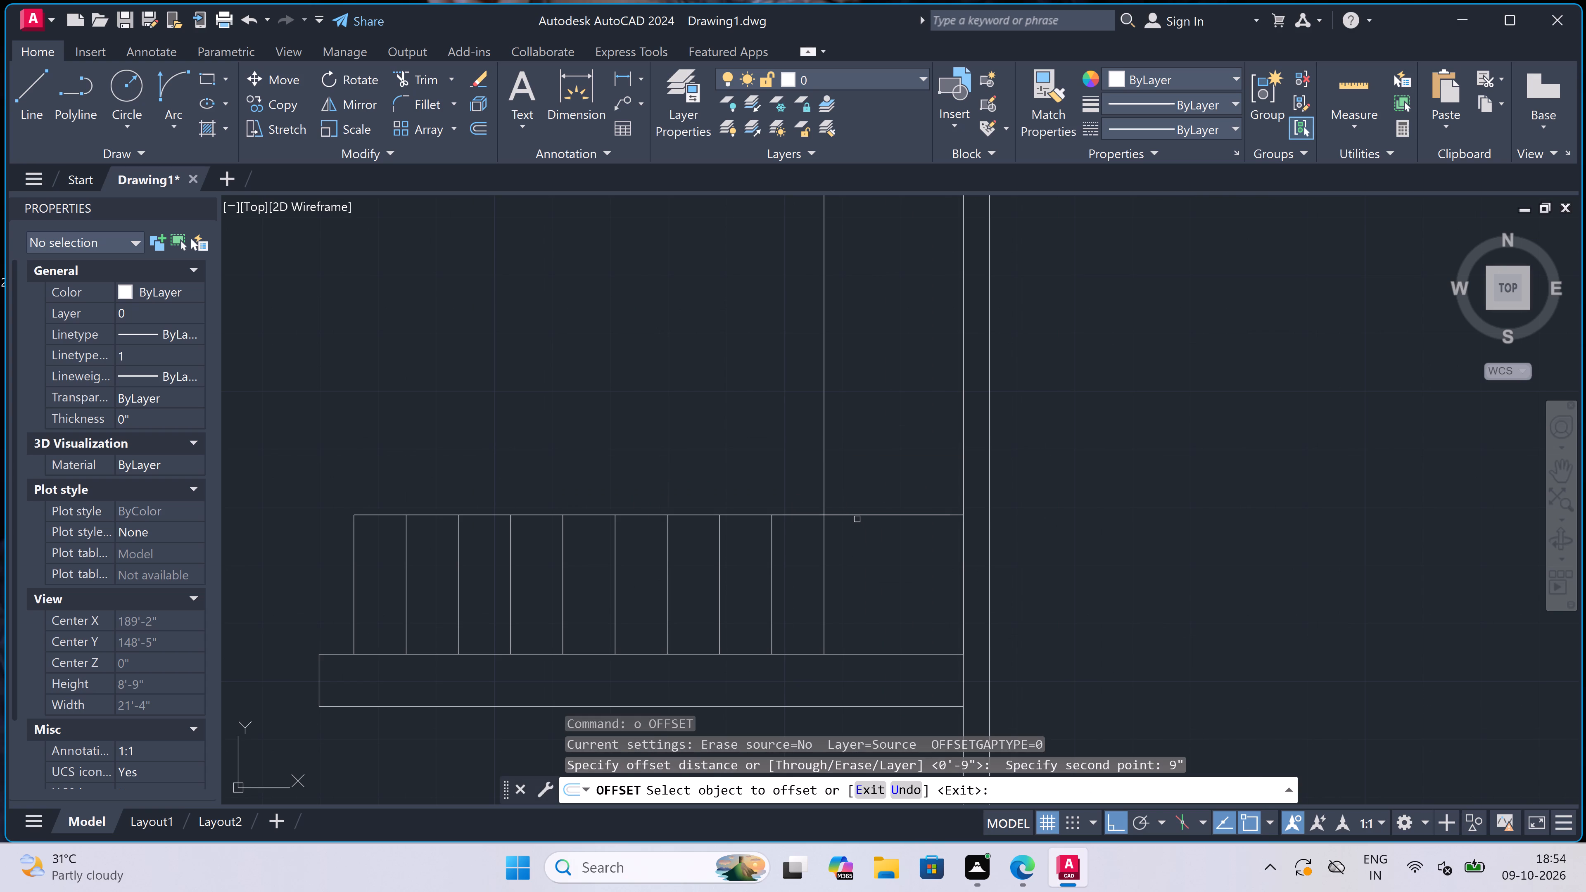
click(855, 514)
click(857, 440)
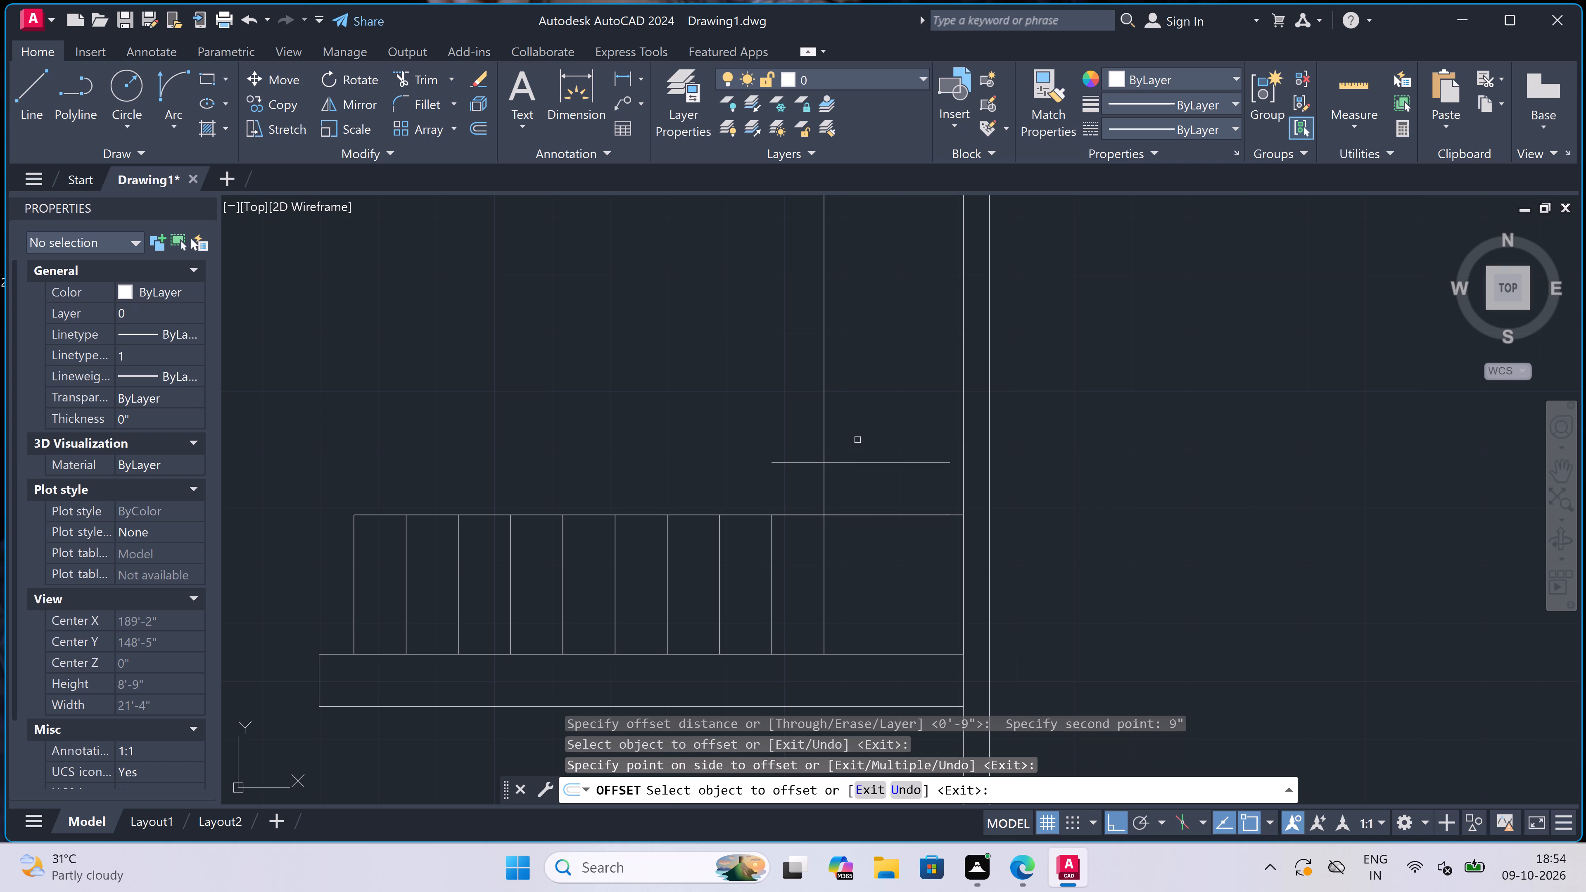
Offset the first upper tread upward six times at 9" spacing with the Multiple option, up to the stepped wall.
click(844, 462)
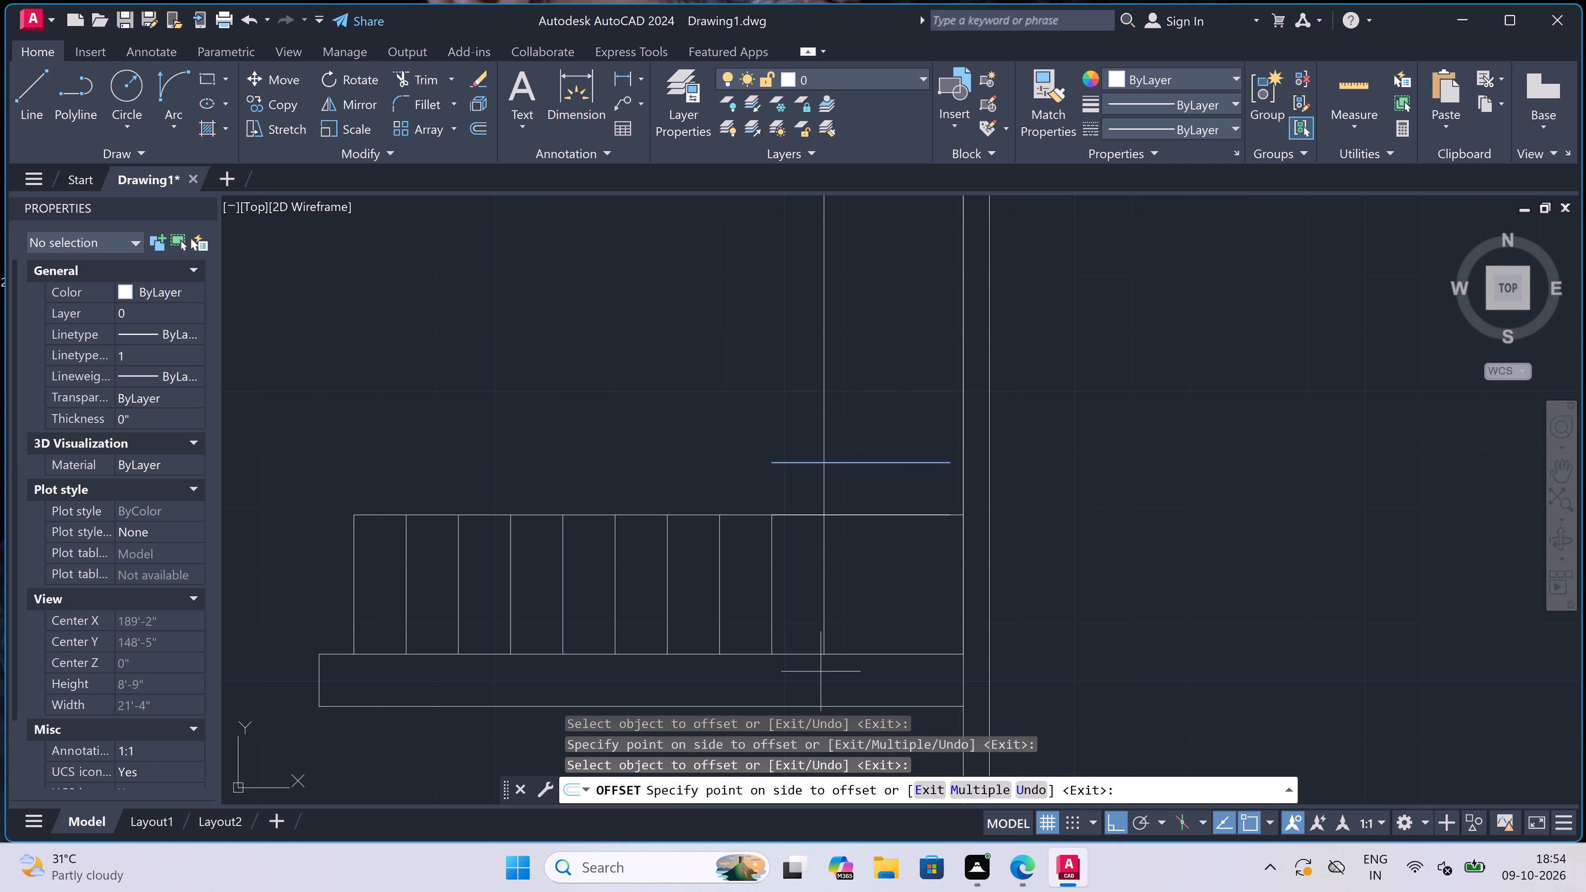
click(981, 788)
scroll(906, 522, down, 2)
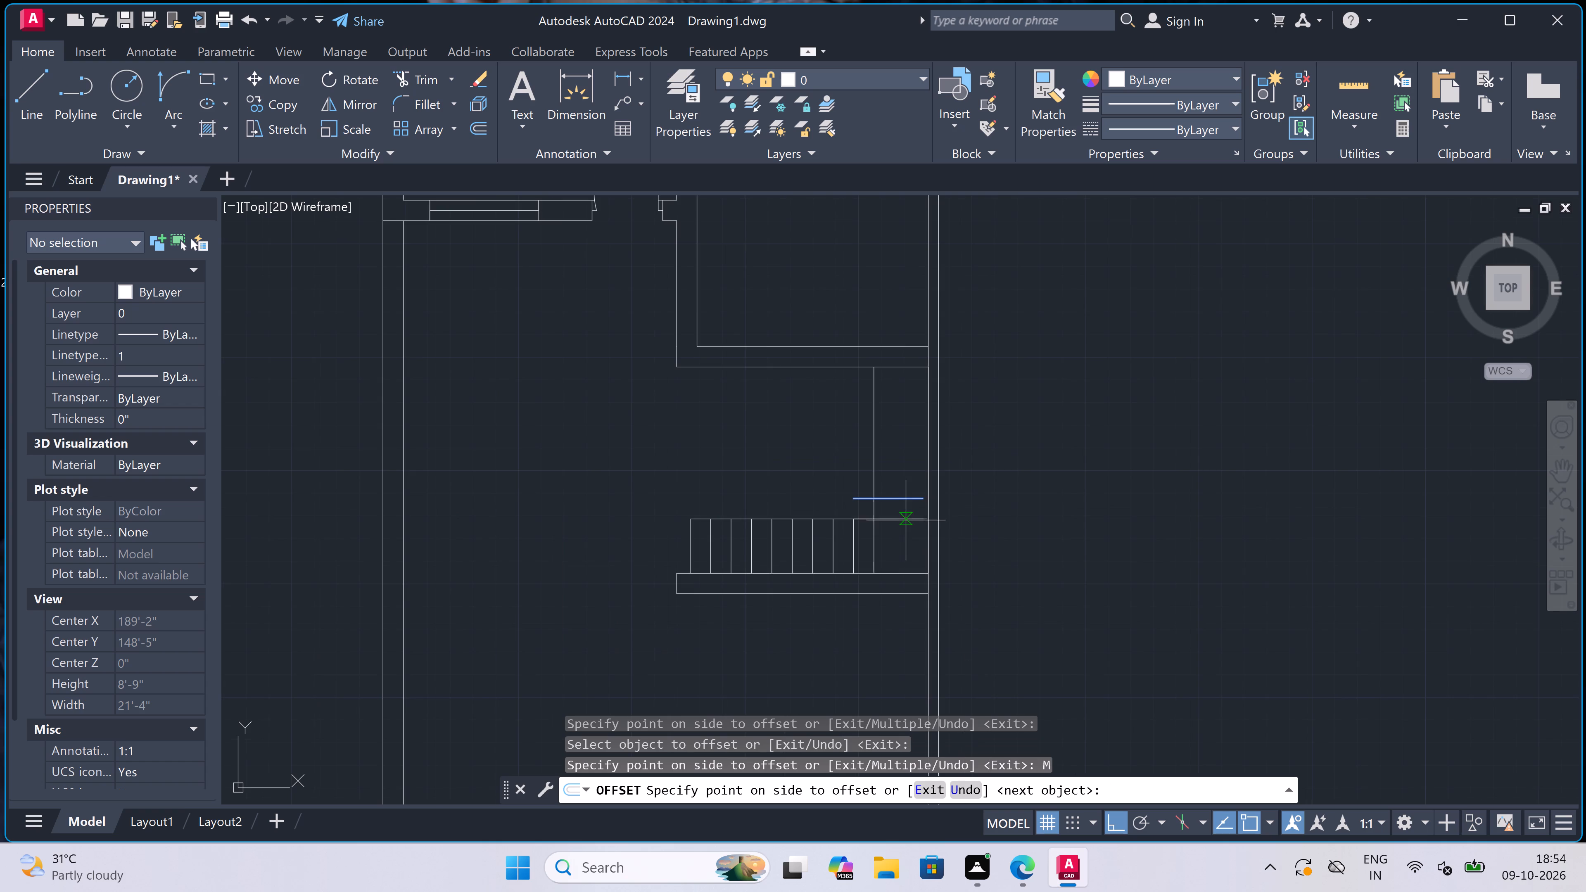
scroll(878, 420, up, 1)
click(881, 408)
click(881, 399)
click(881, 389)
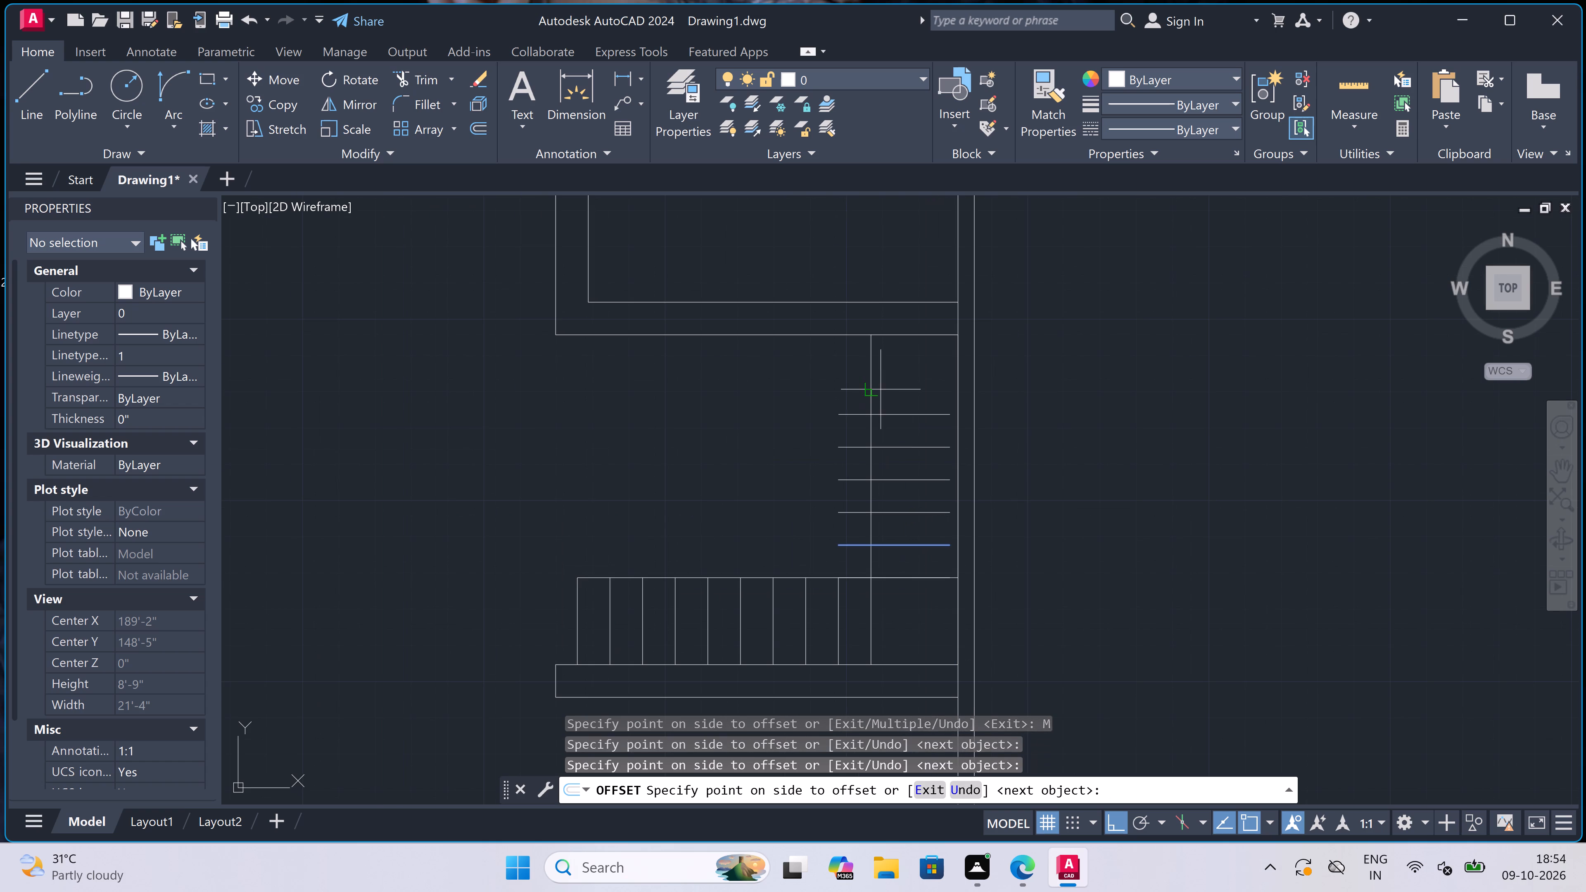
click(879, 380)
click(879, 367)
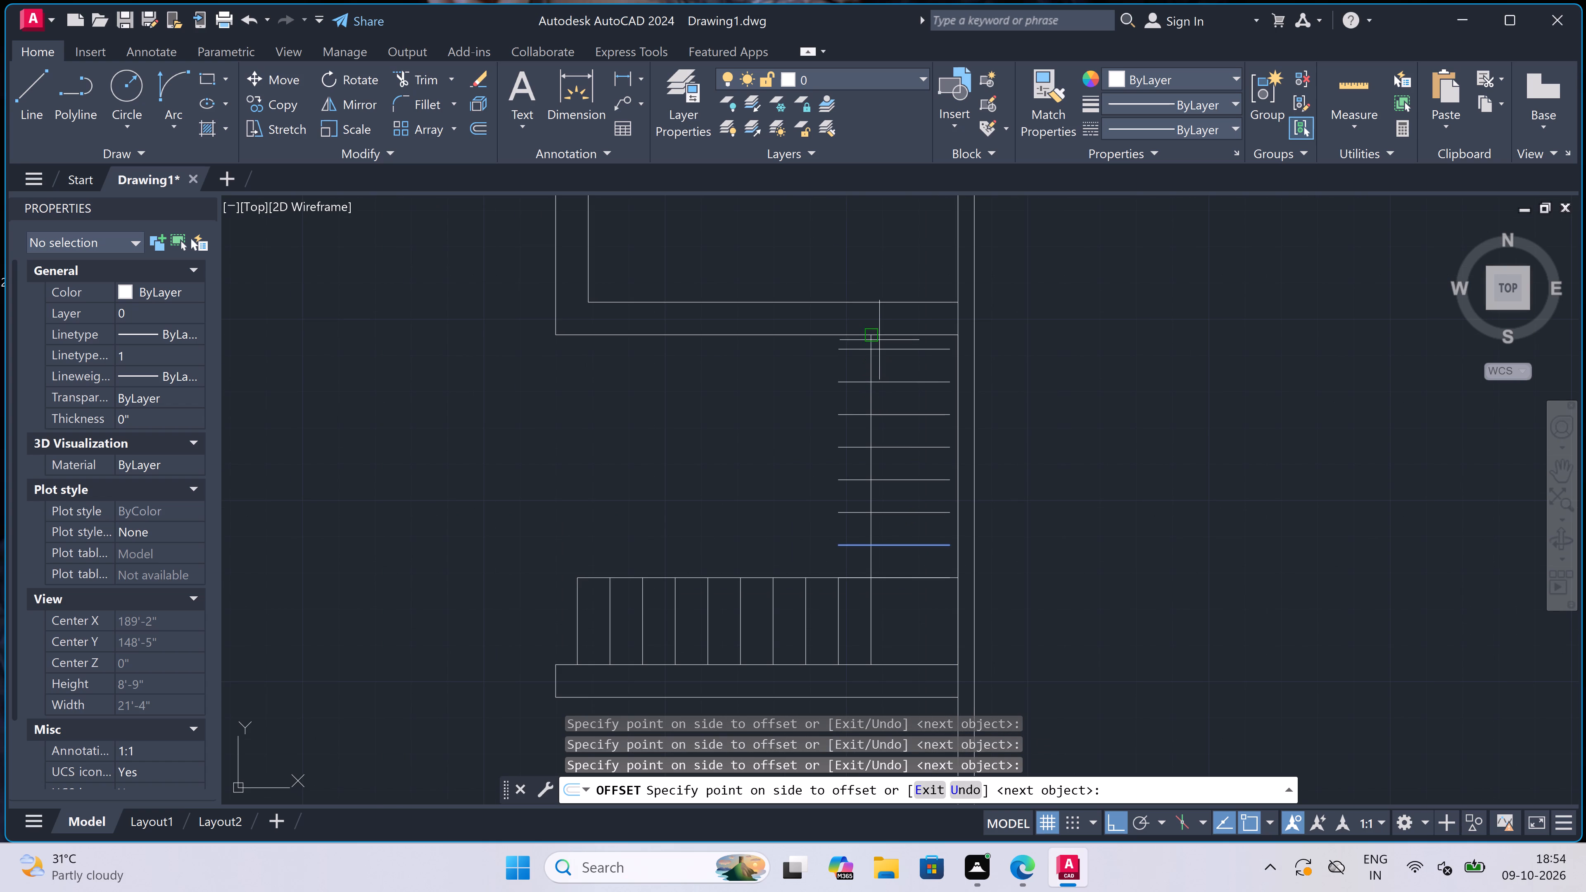
click(884, 314)
key(Escape)
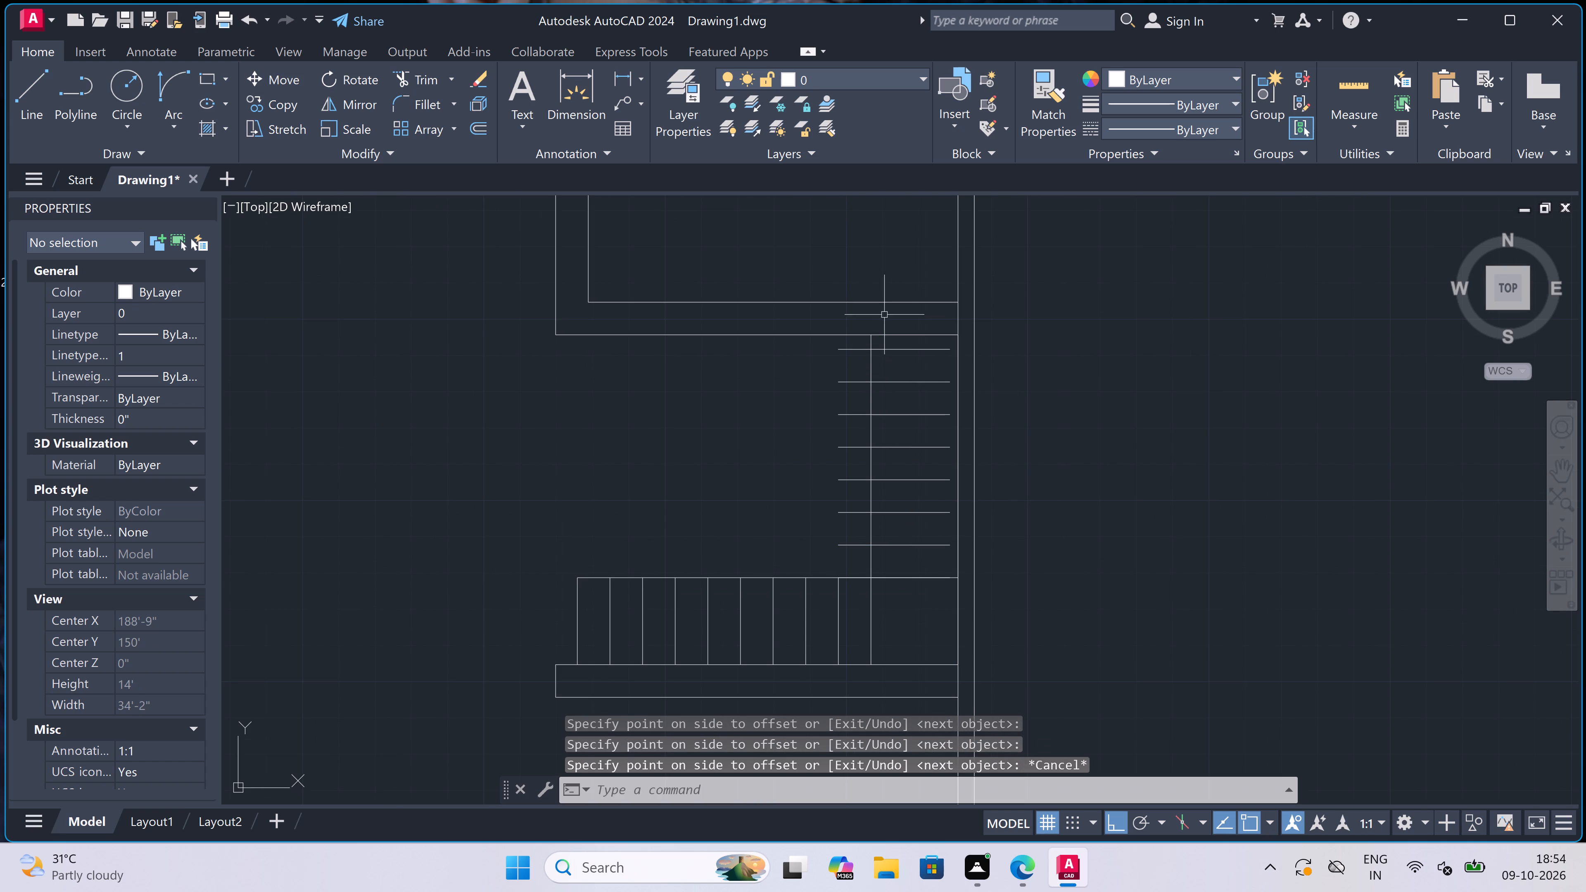
Extend all seven upper-flight tread lines to the outer wall's inner line.
scroll(877, 549, up, 1)
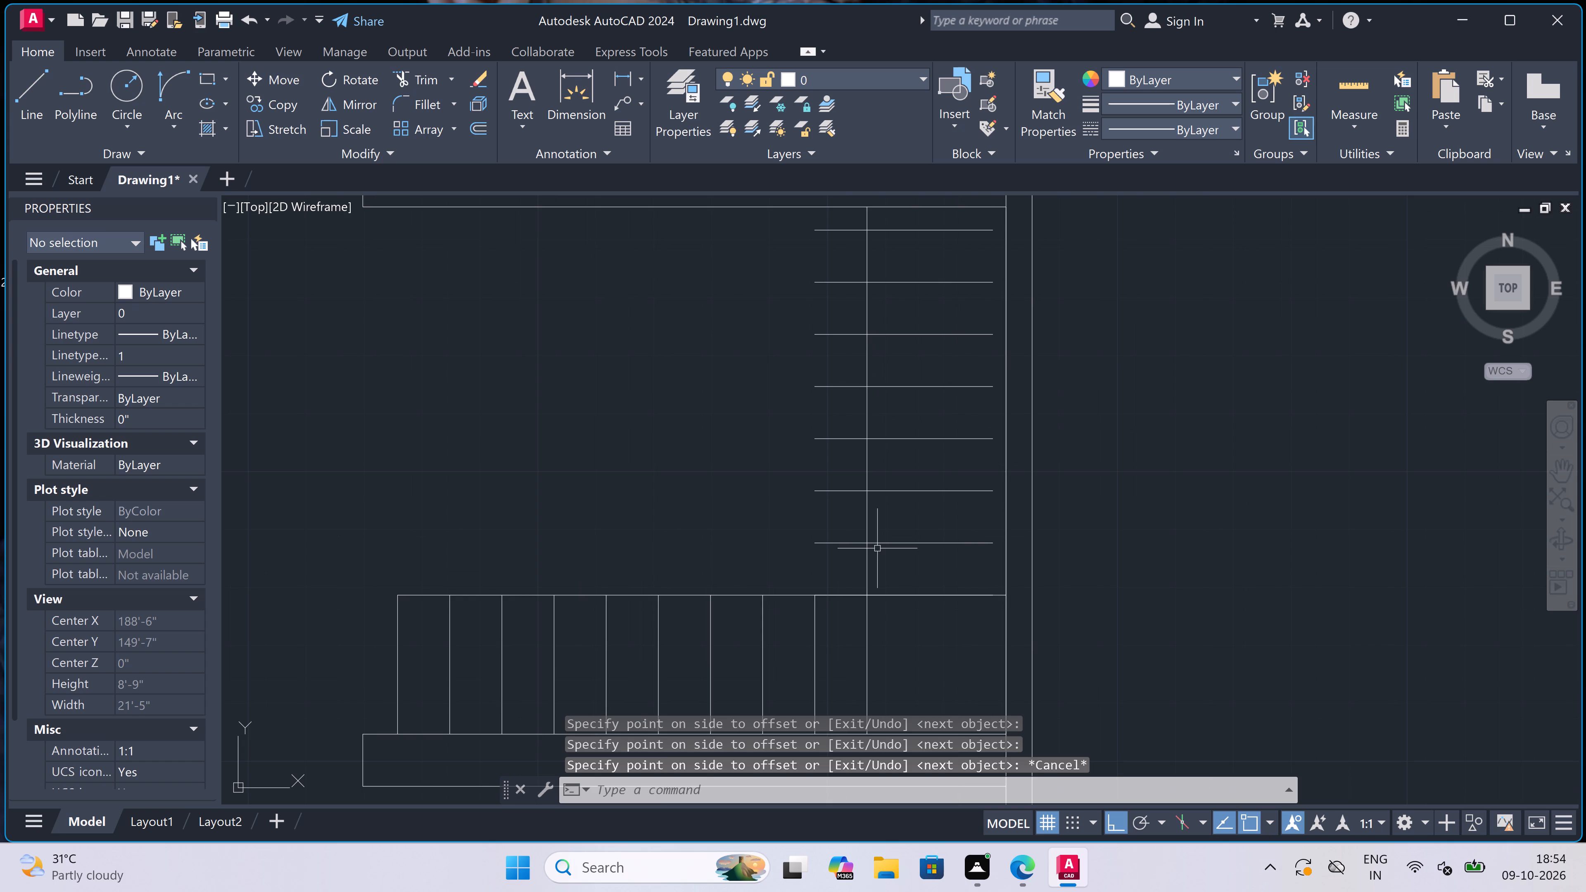
scroll(877, 548, down, 1)
scroll(890, 304, up, 1)
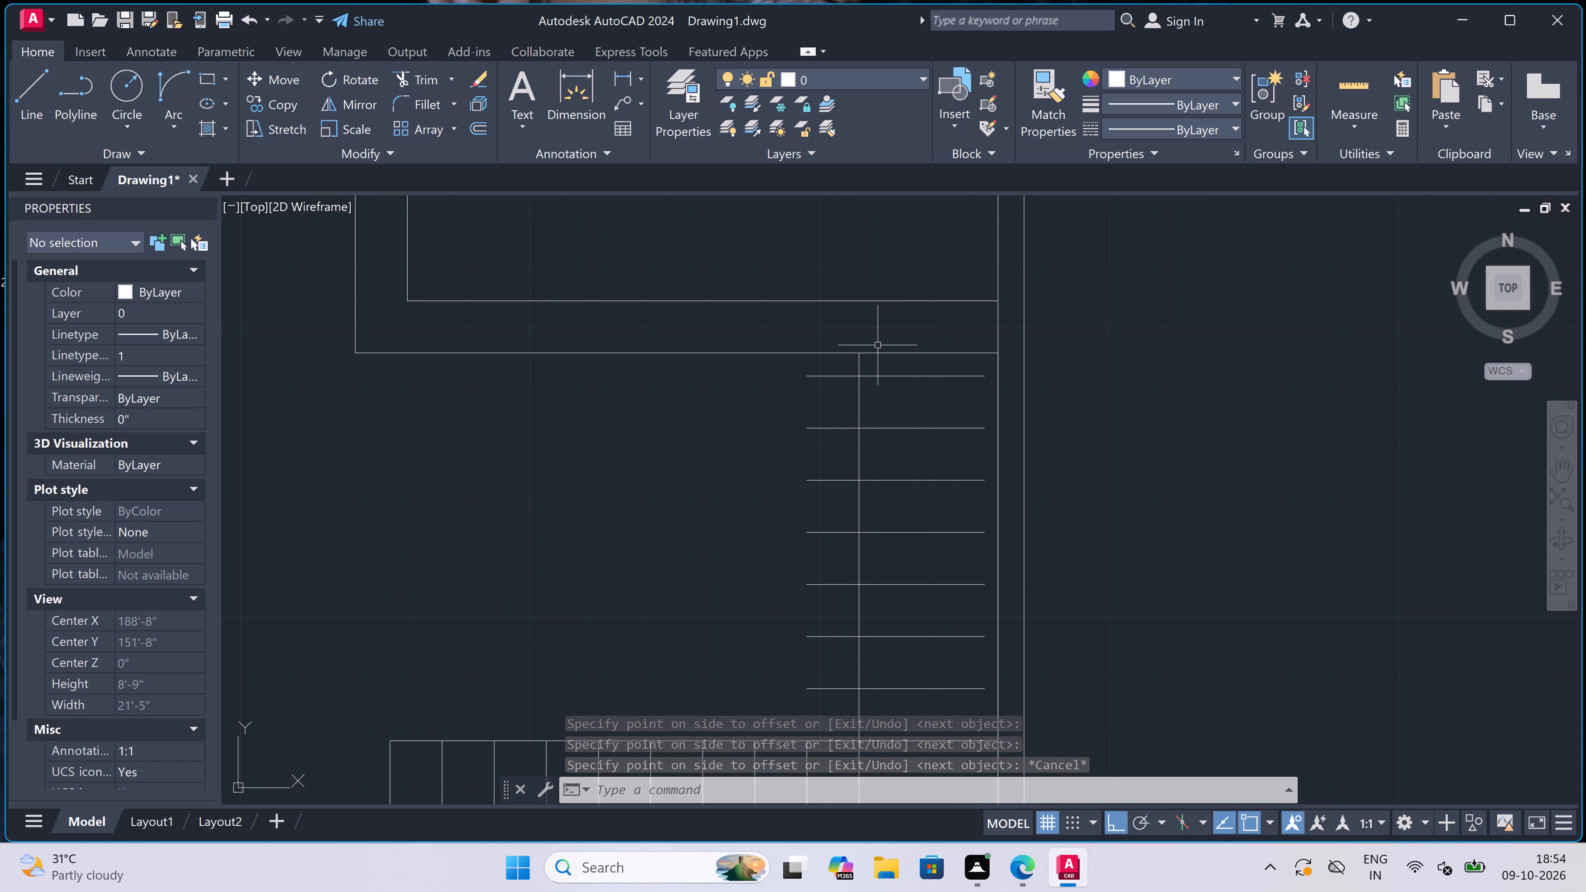
scroll(878, 345, down, 1)
scroll(865, 388, up, 1)
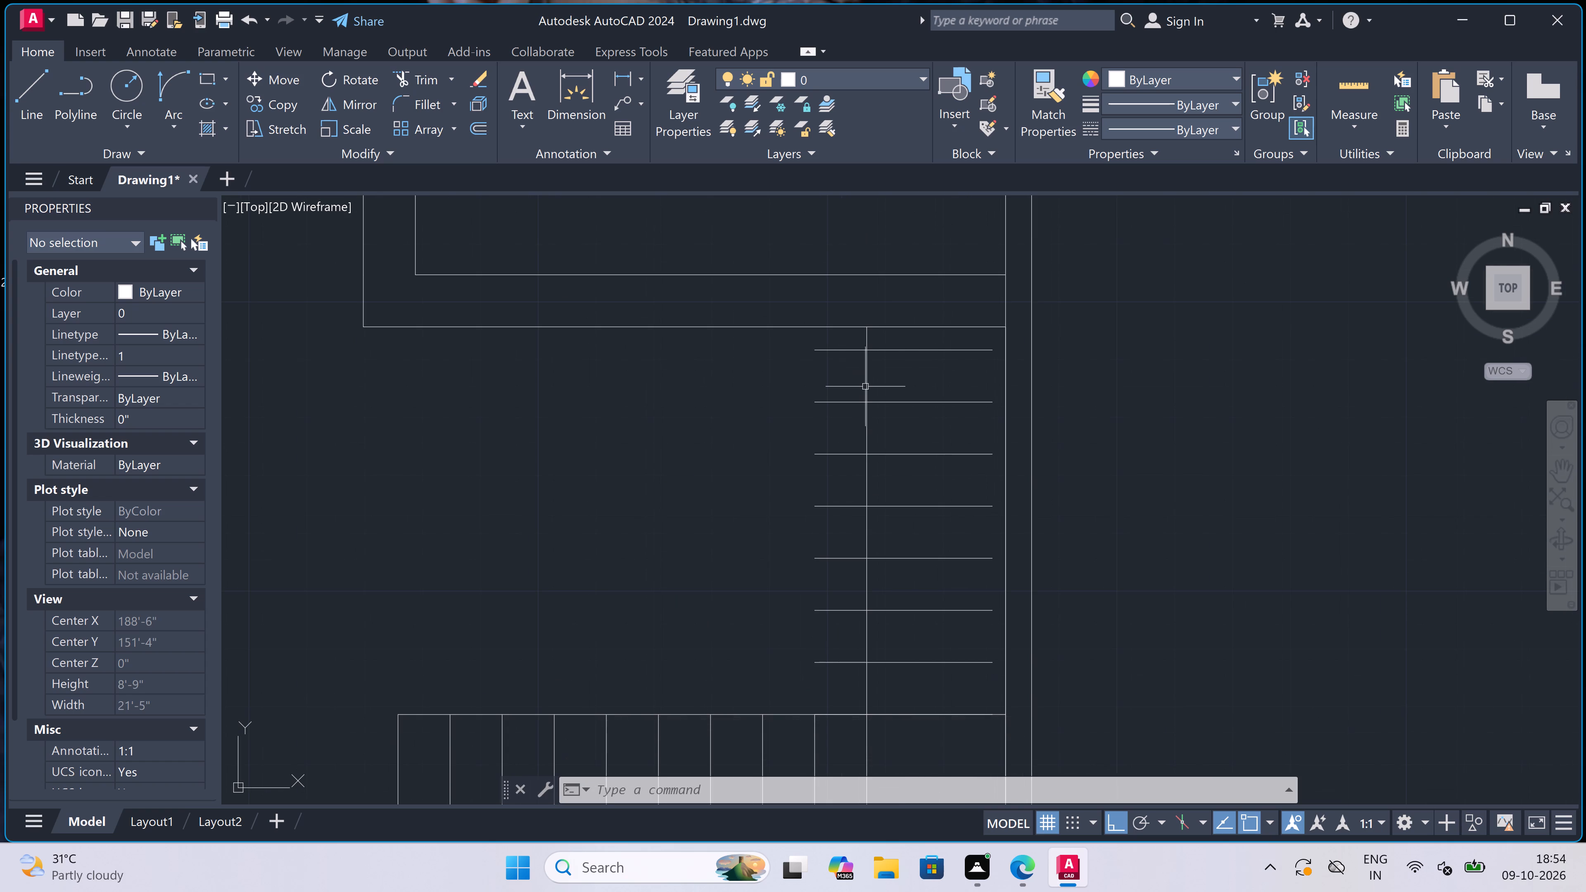
scroll(883, 357, down, 1)
scroll(883, 357, up, 1)
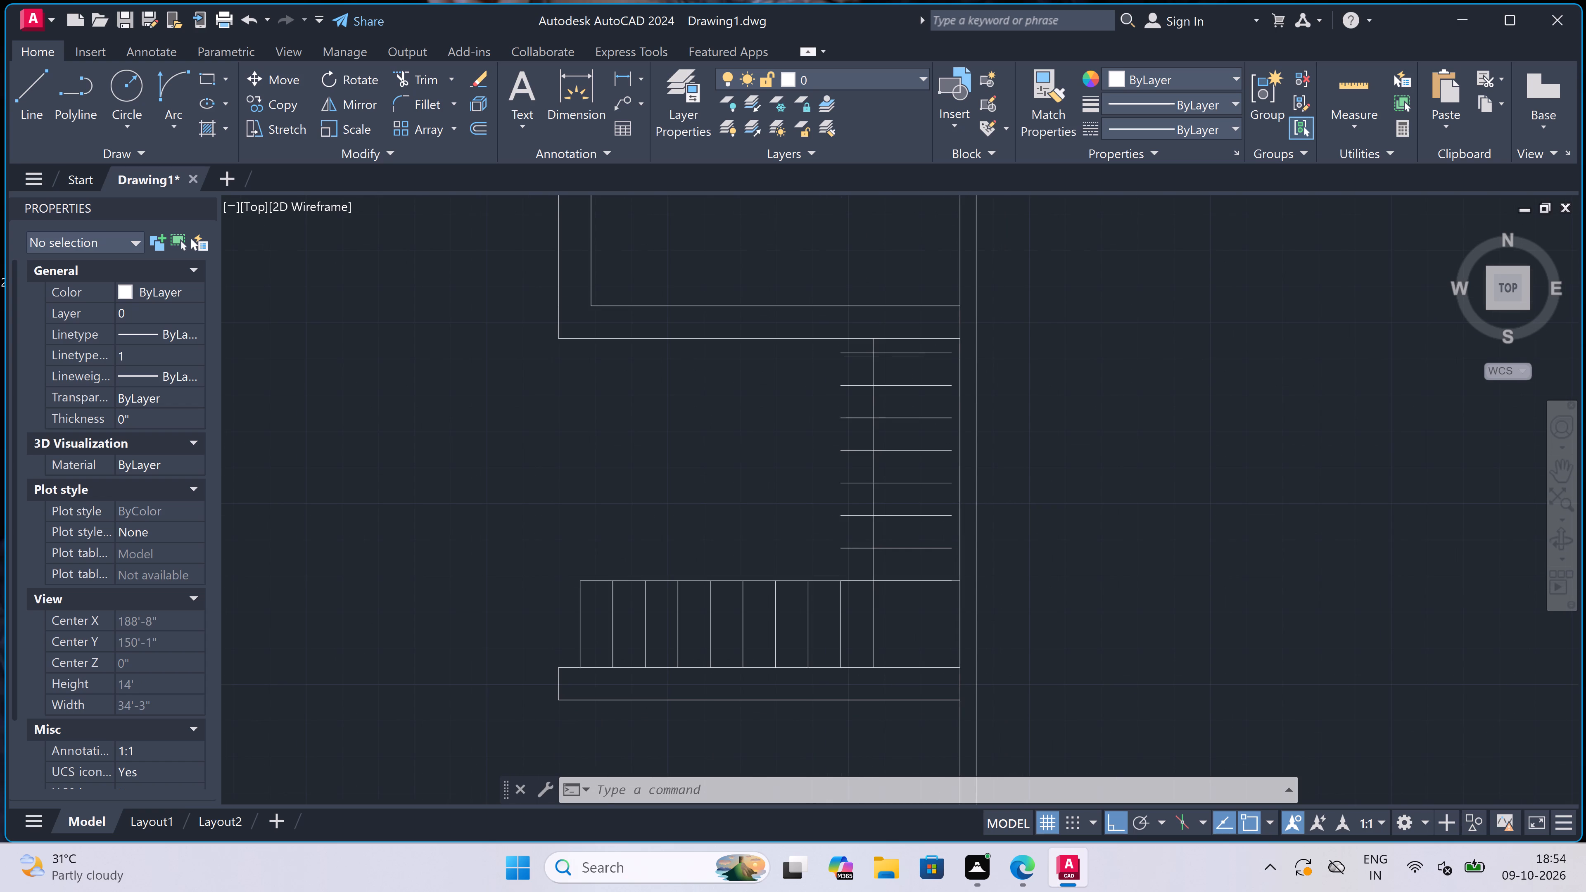
text(ex)
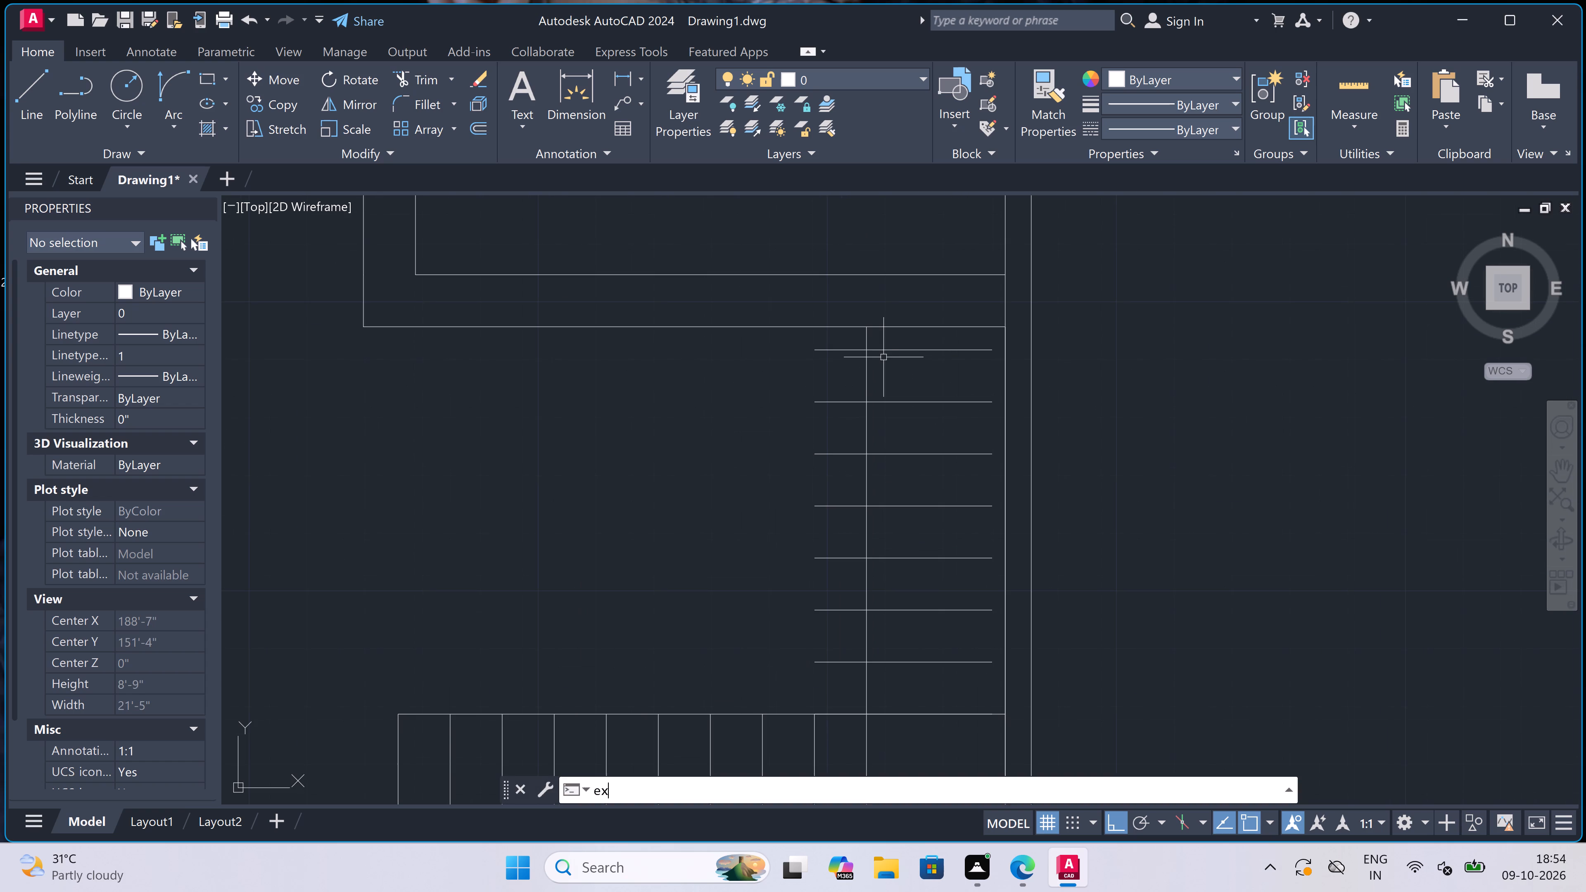
key(space)
click(897, 338)
scroll(897, 529, down, 2)
scroll(900, 577, up, 2)
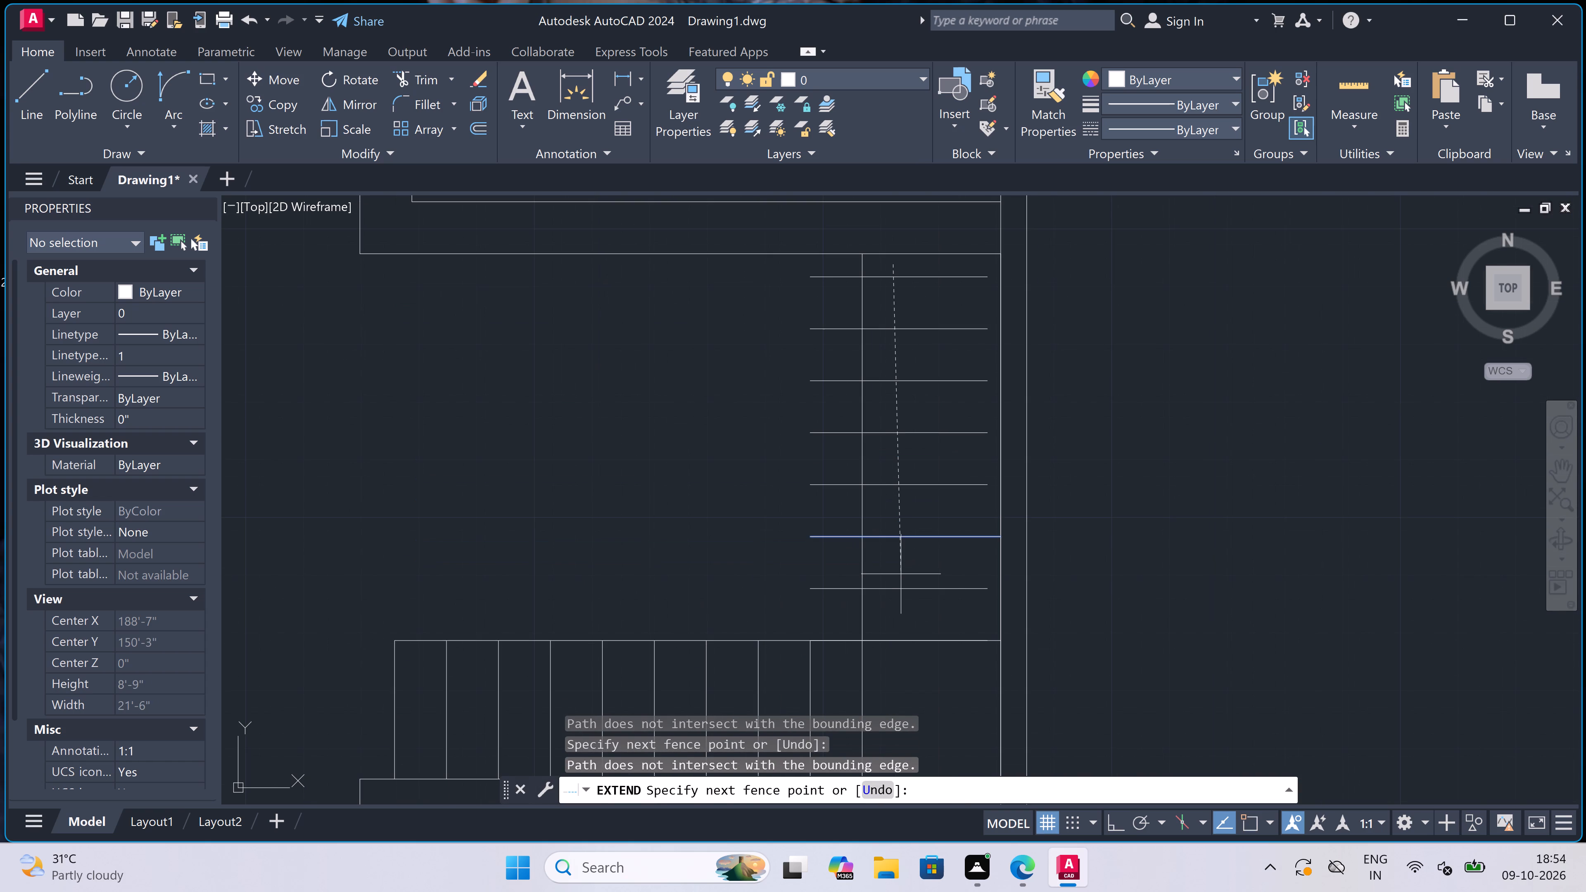
click(945, 609)
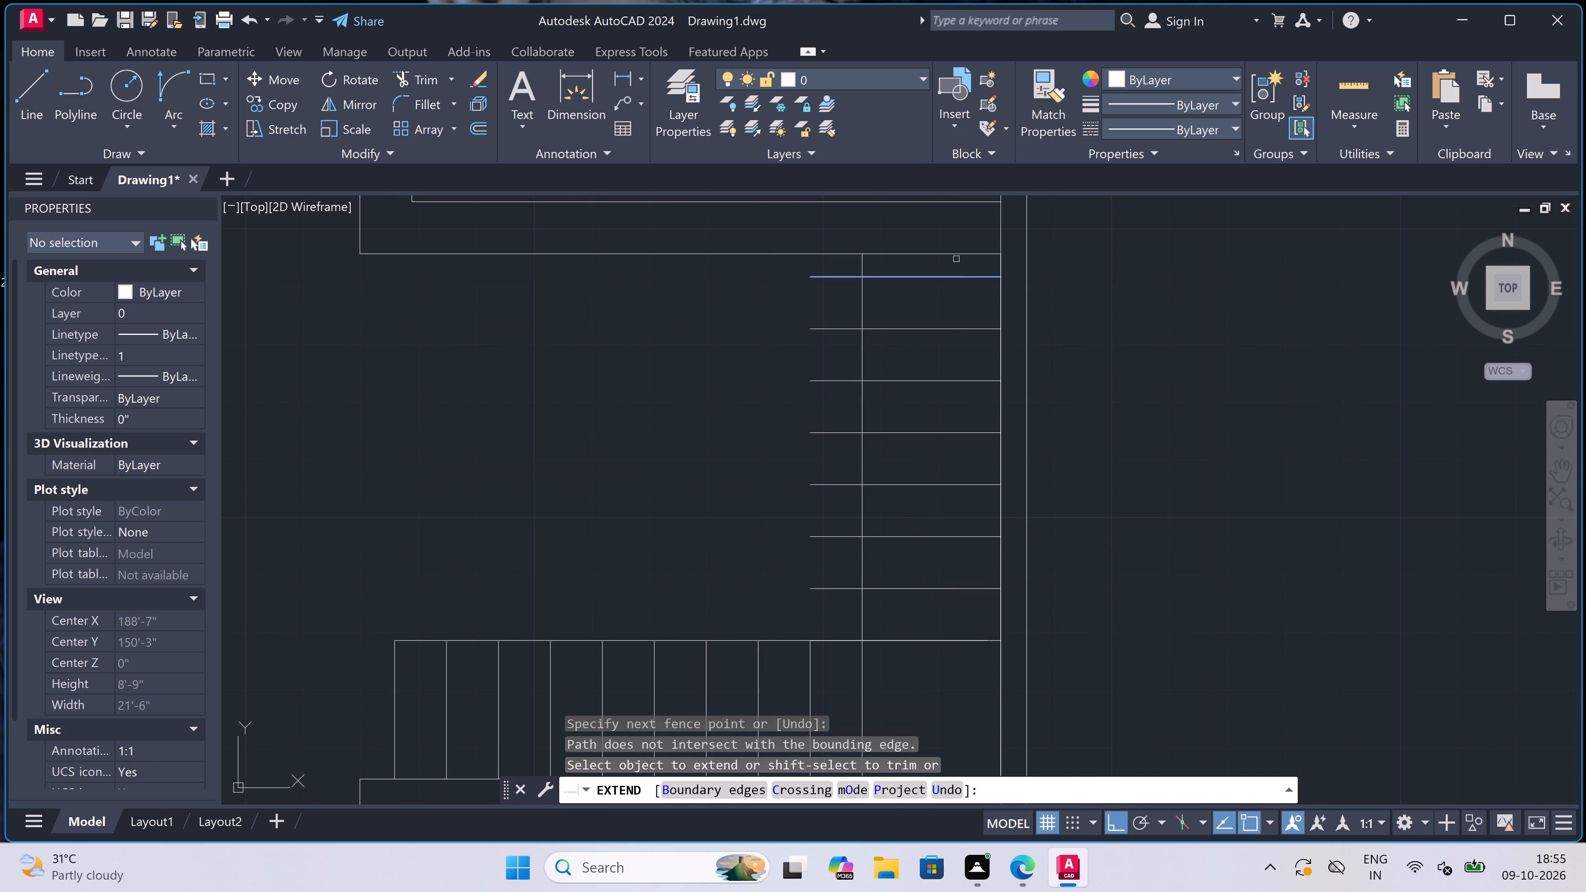
double_click(959, 276)
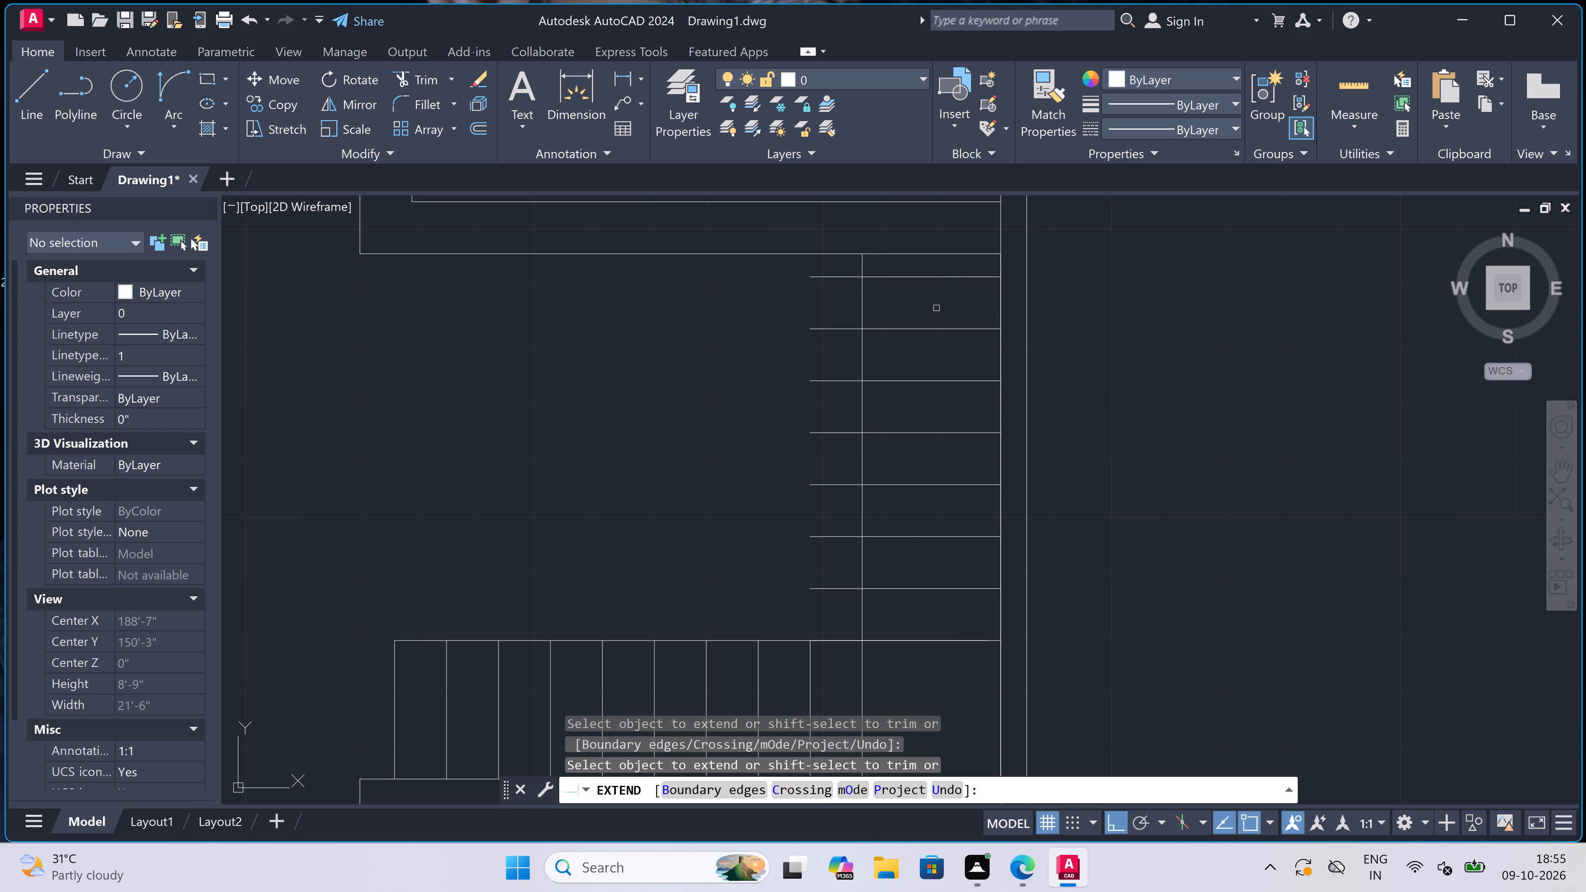
key(Escape)
Trim the seven upper-flight tread ends that project left of the vertical stair line.
key(t)
key(r)
key(space)
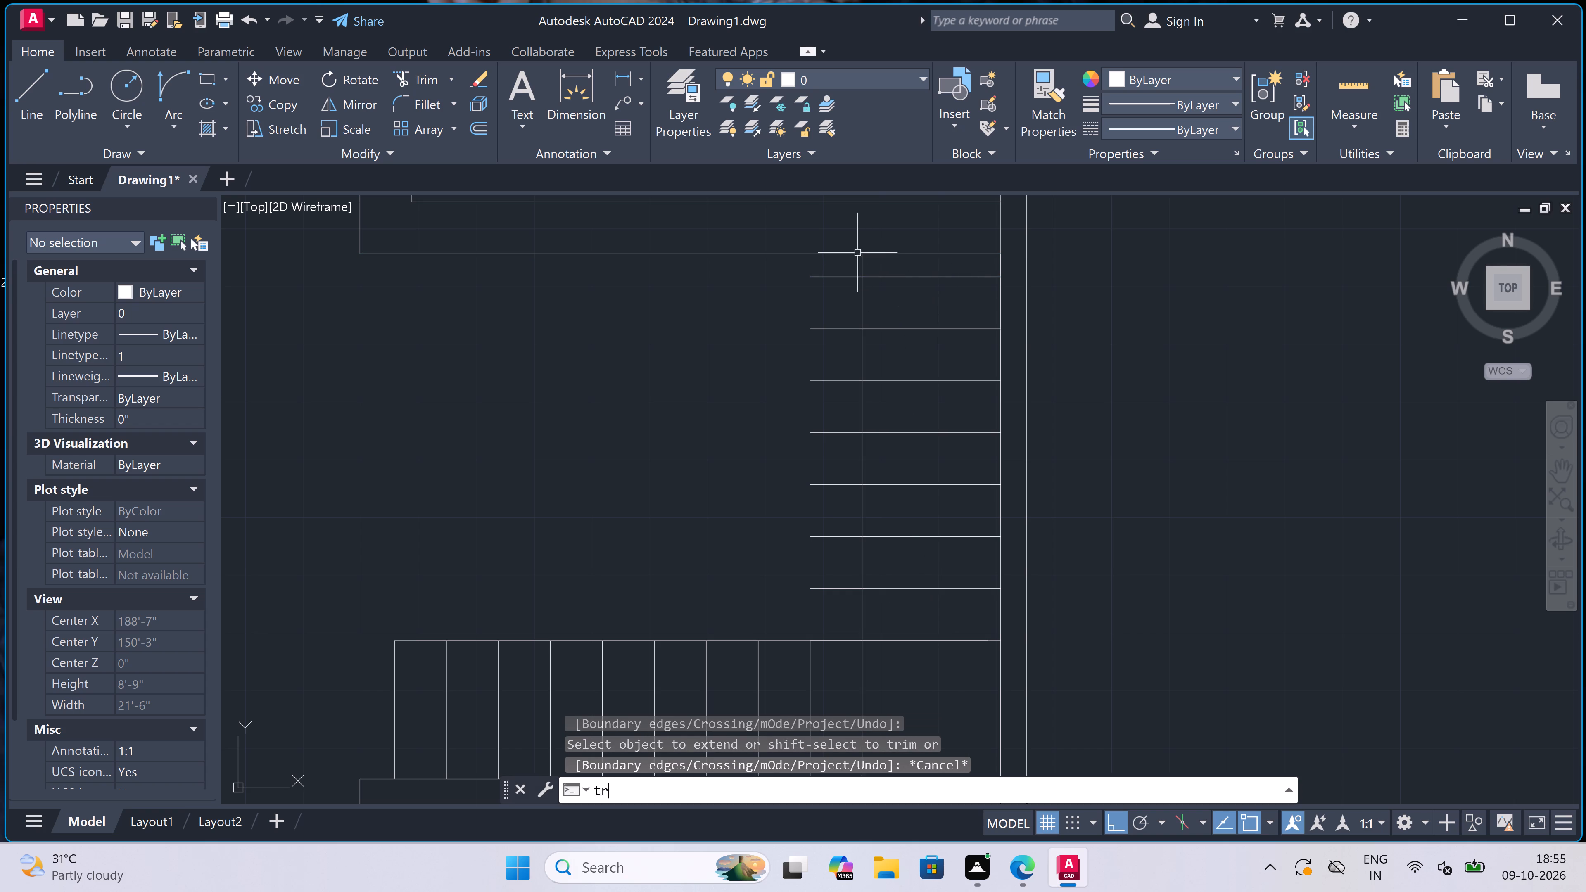
click(841, 268)
click(840, 274)
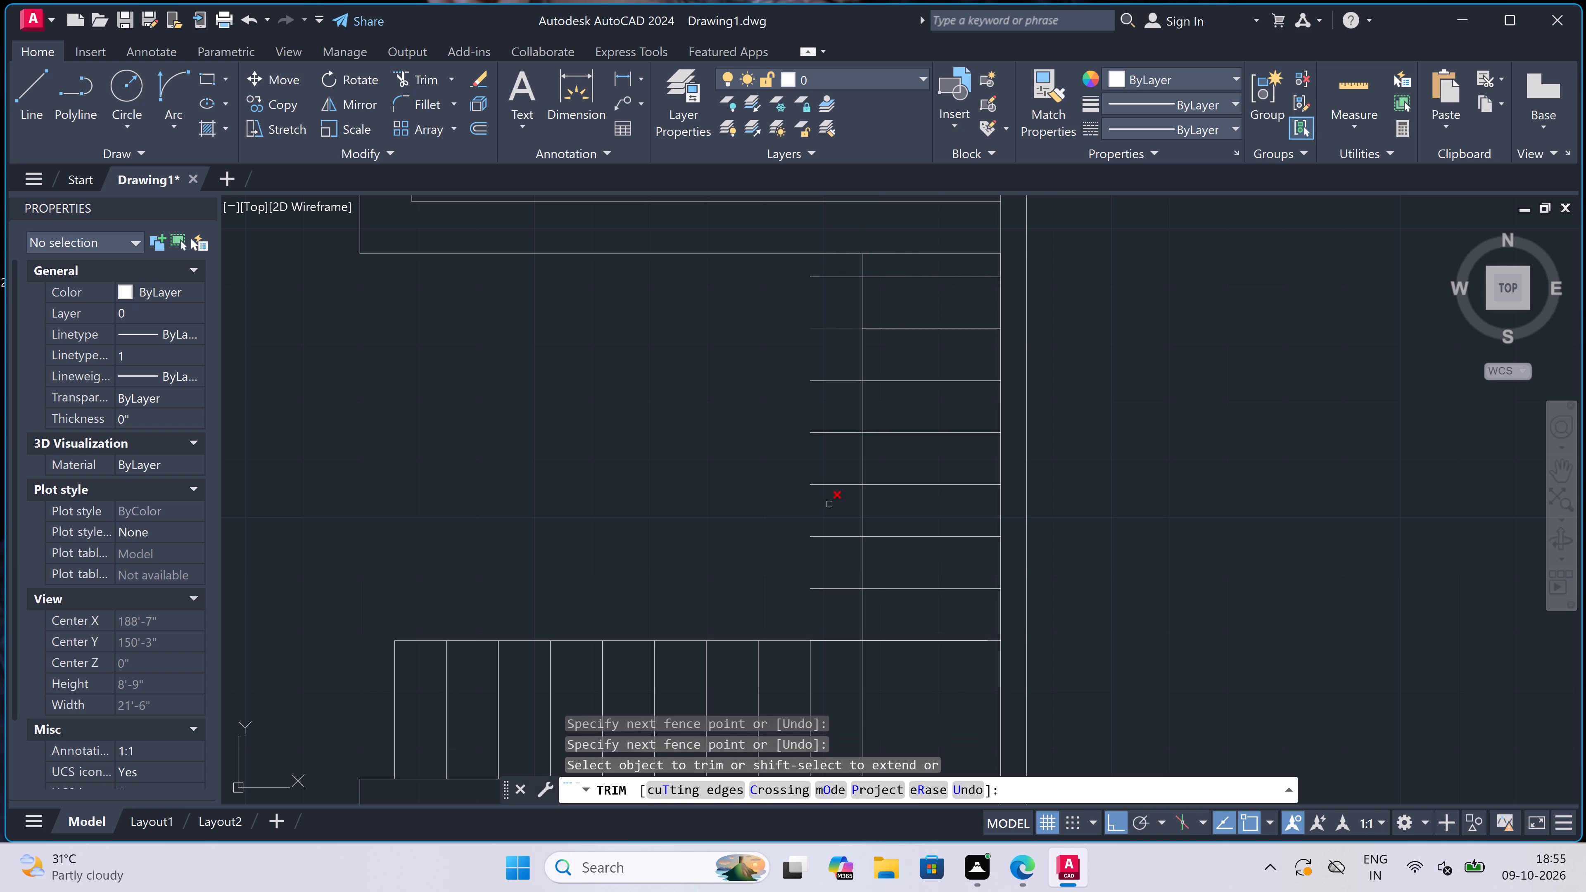
drag(844, 605, 844, 600)
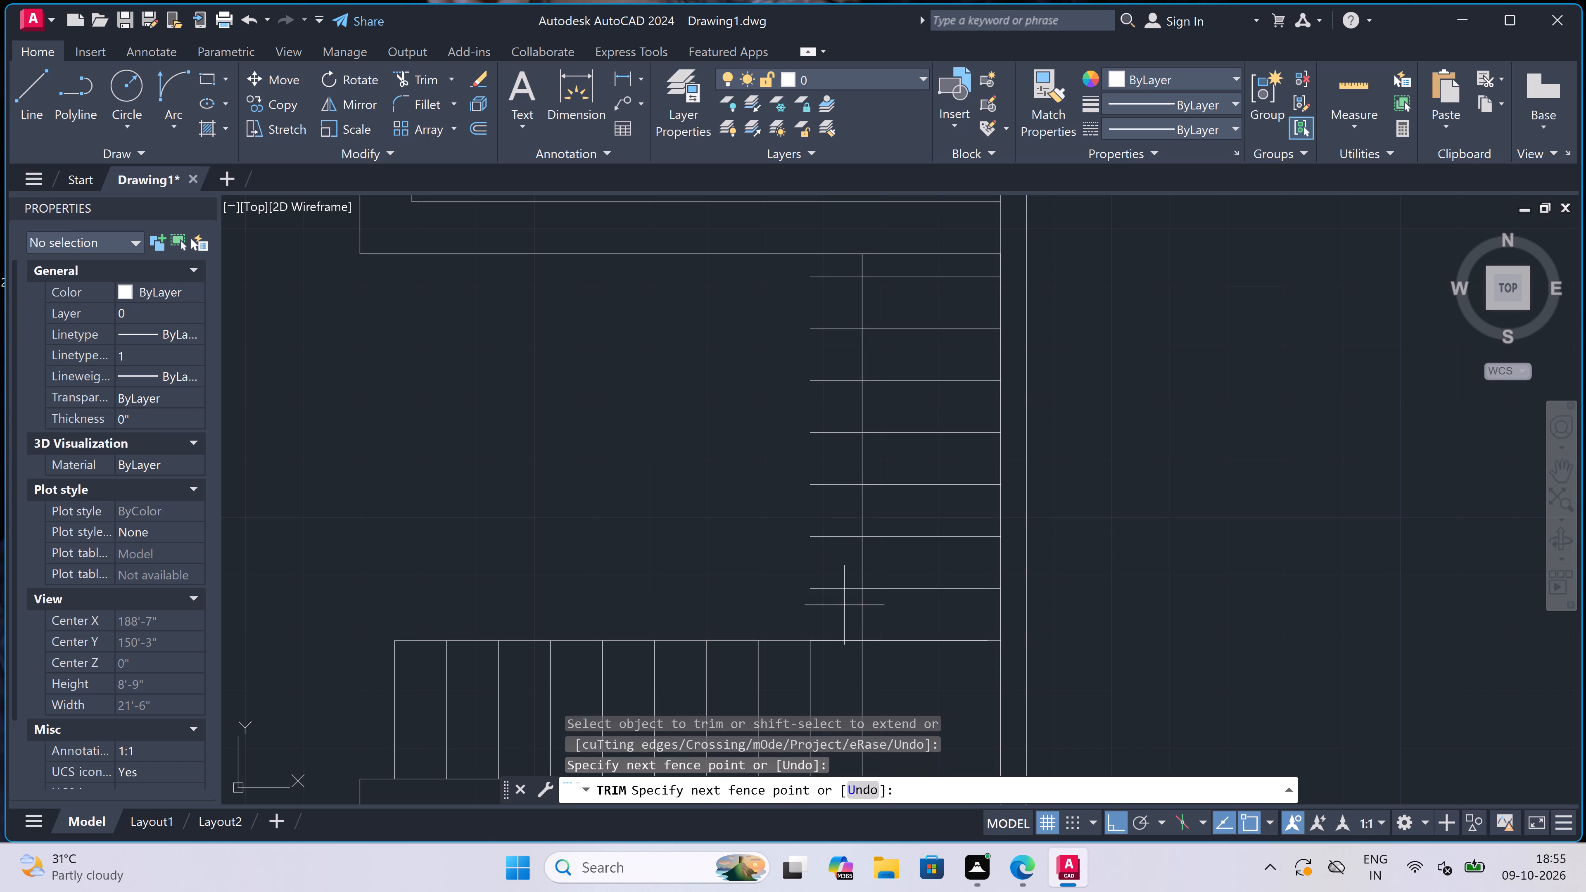
click(848, 274)
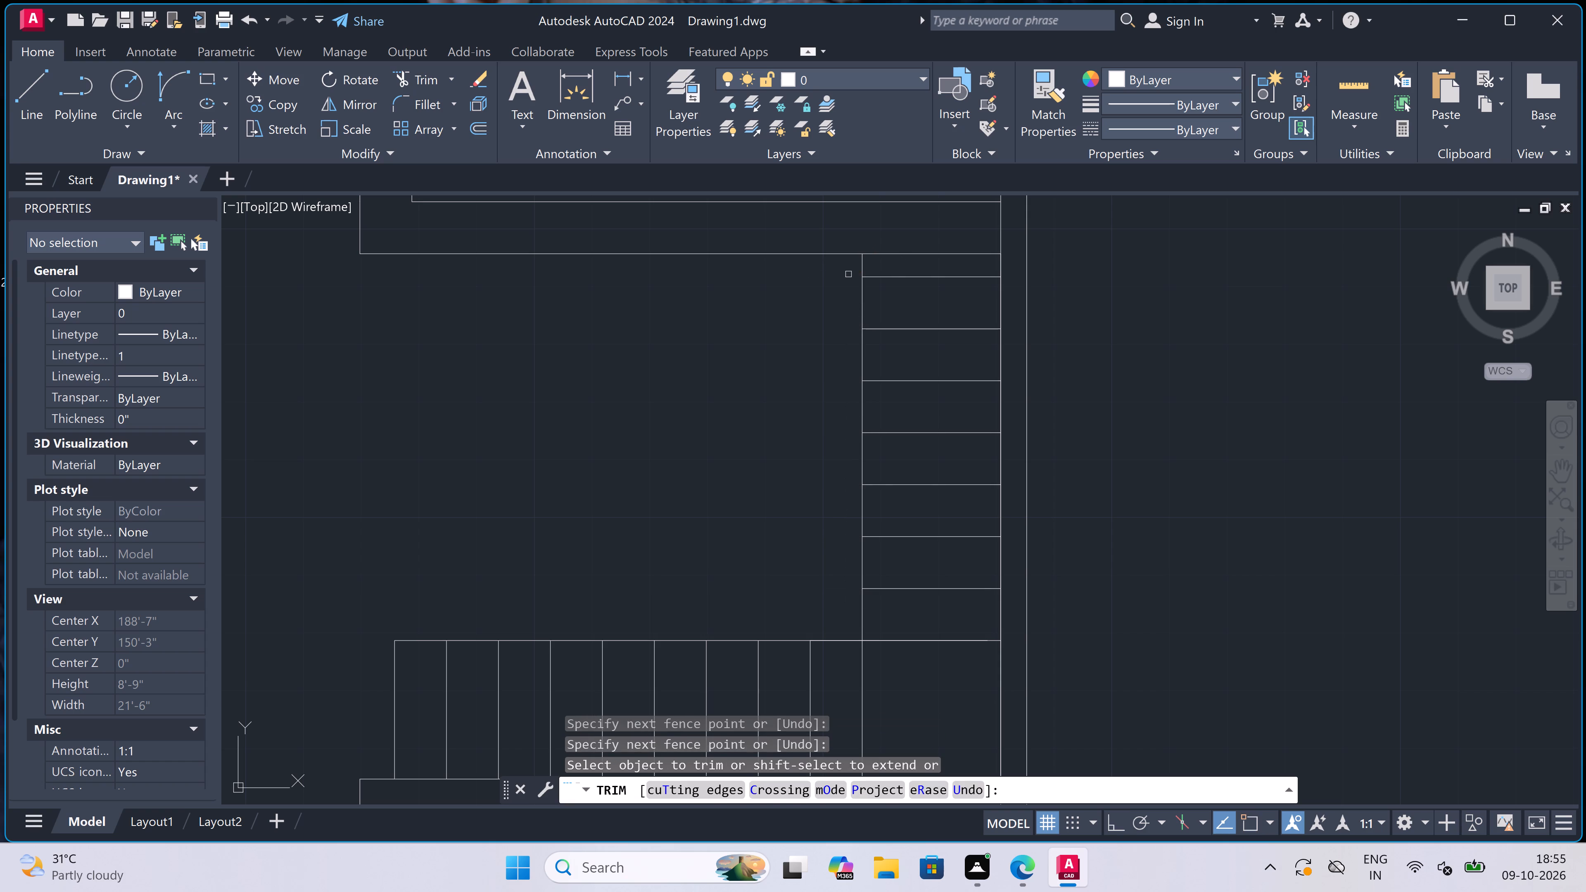
Move the whole staircase upward so the top tread's left end meets the stepped wall's lower line.
key(Escape)
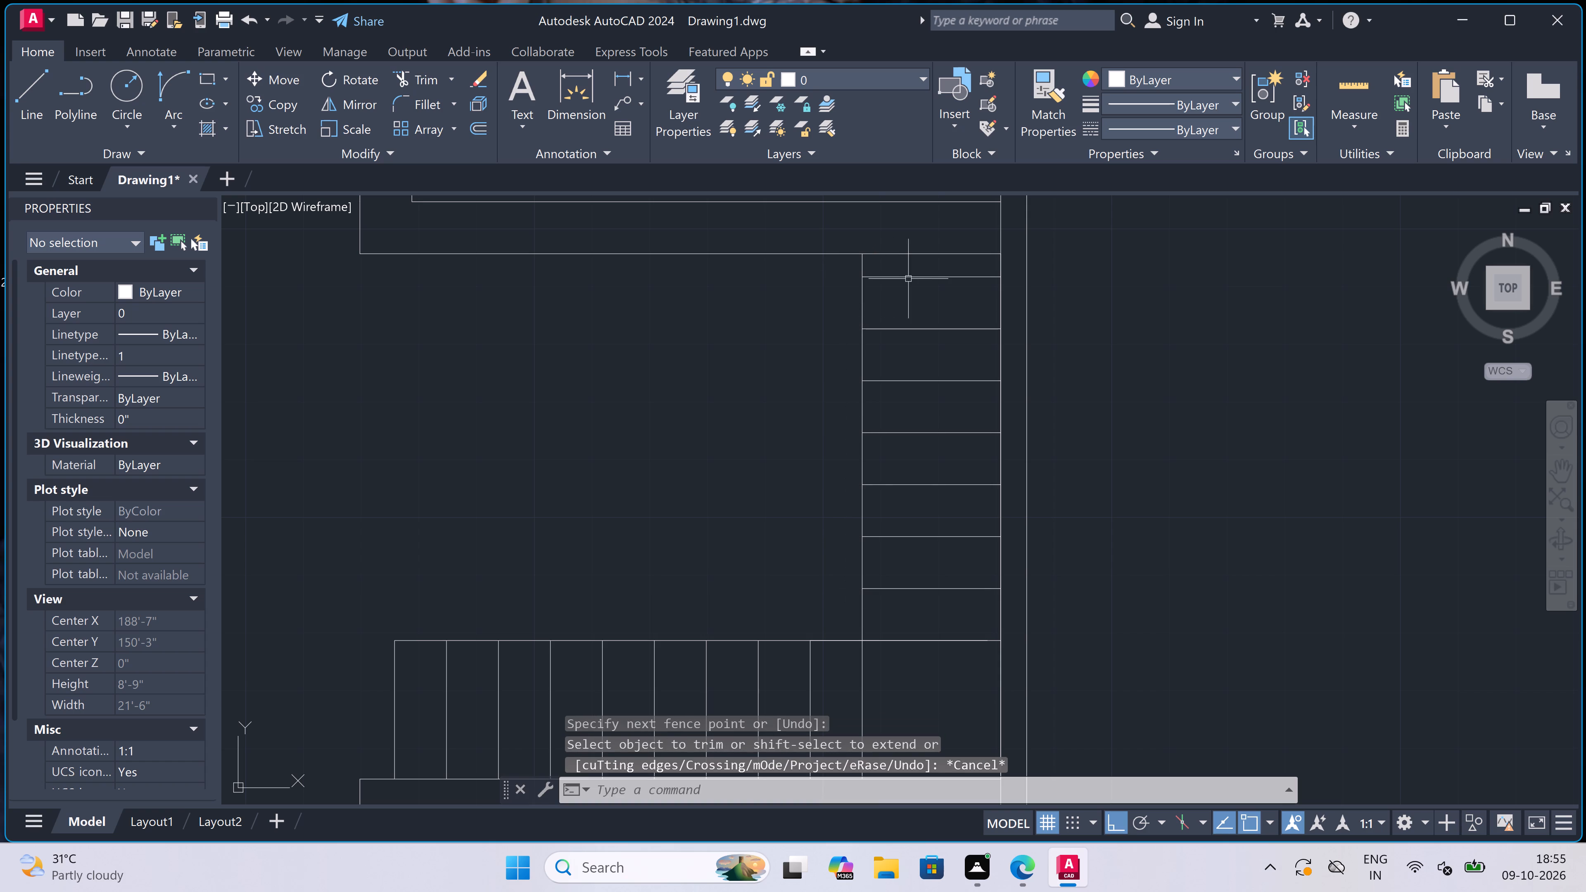
scroll(911, 276, down, 1)
scroll(911, 276, up, 1)
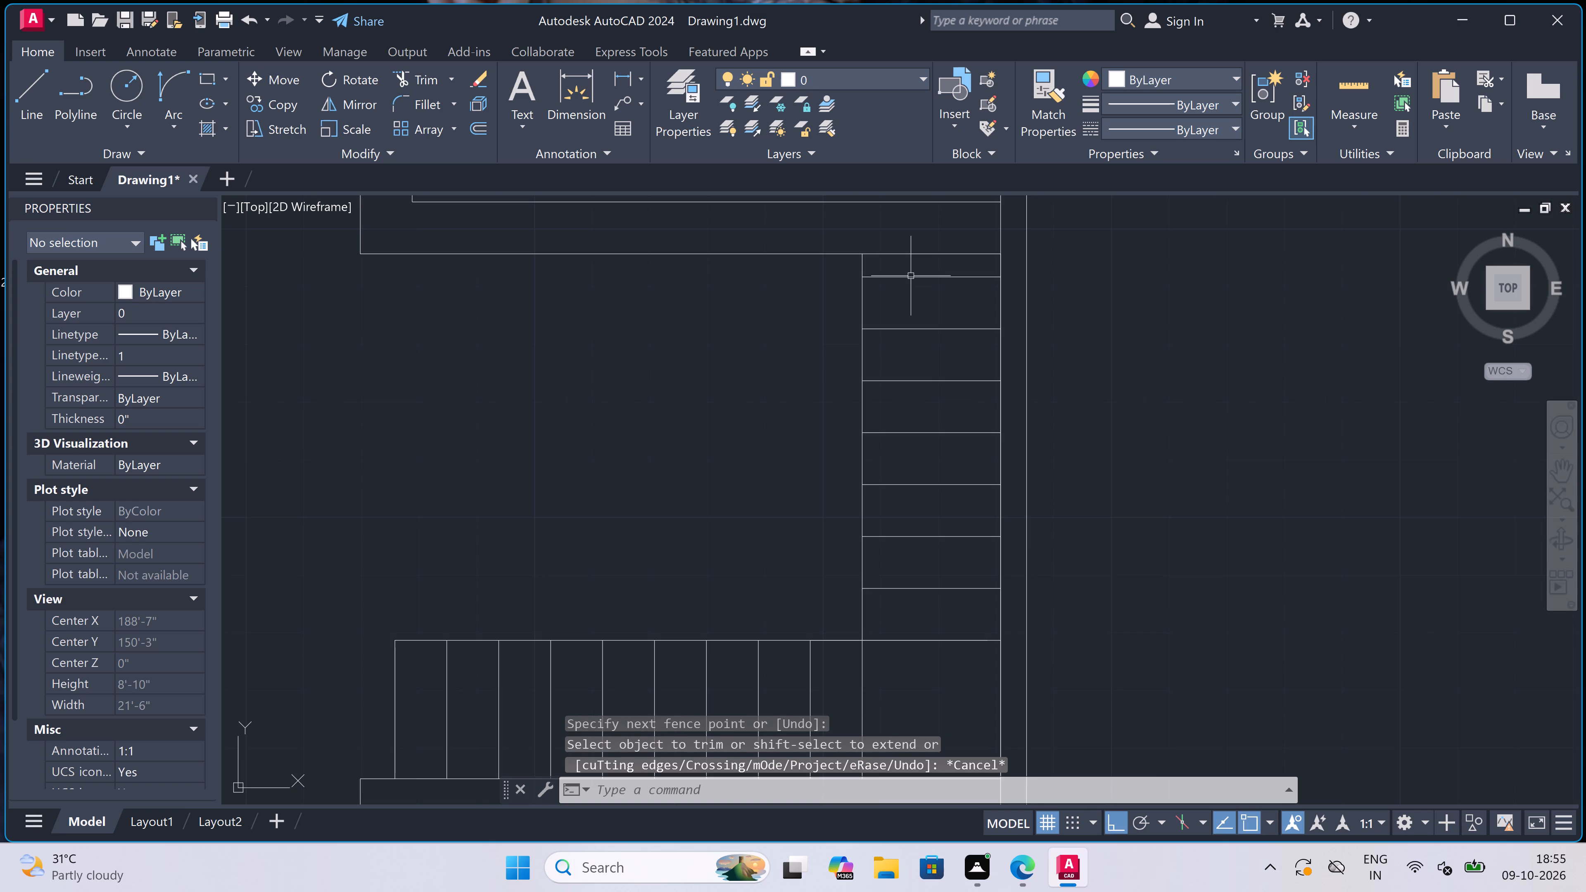
click(911, 266)
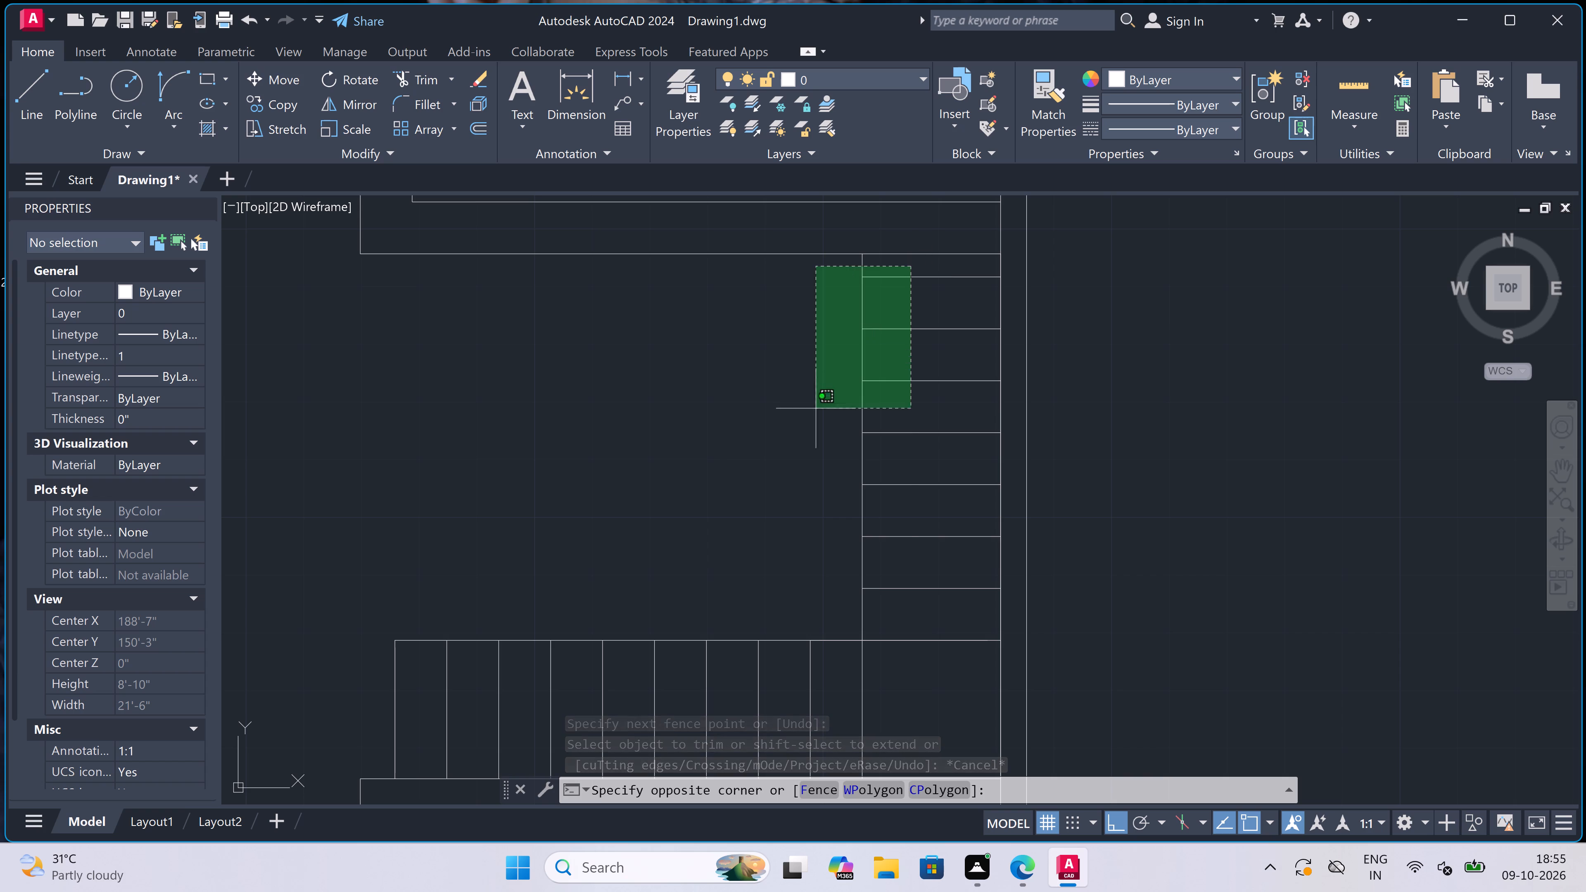
scroll(680, 629, down, 1)
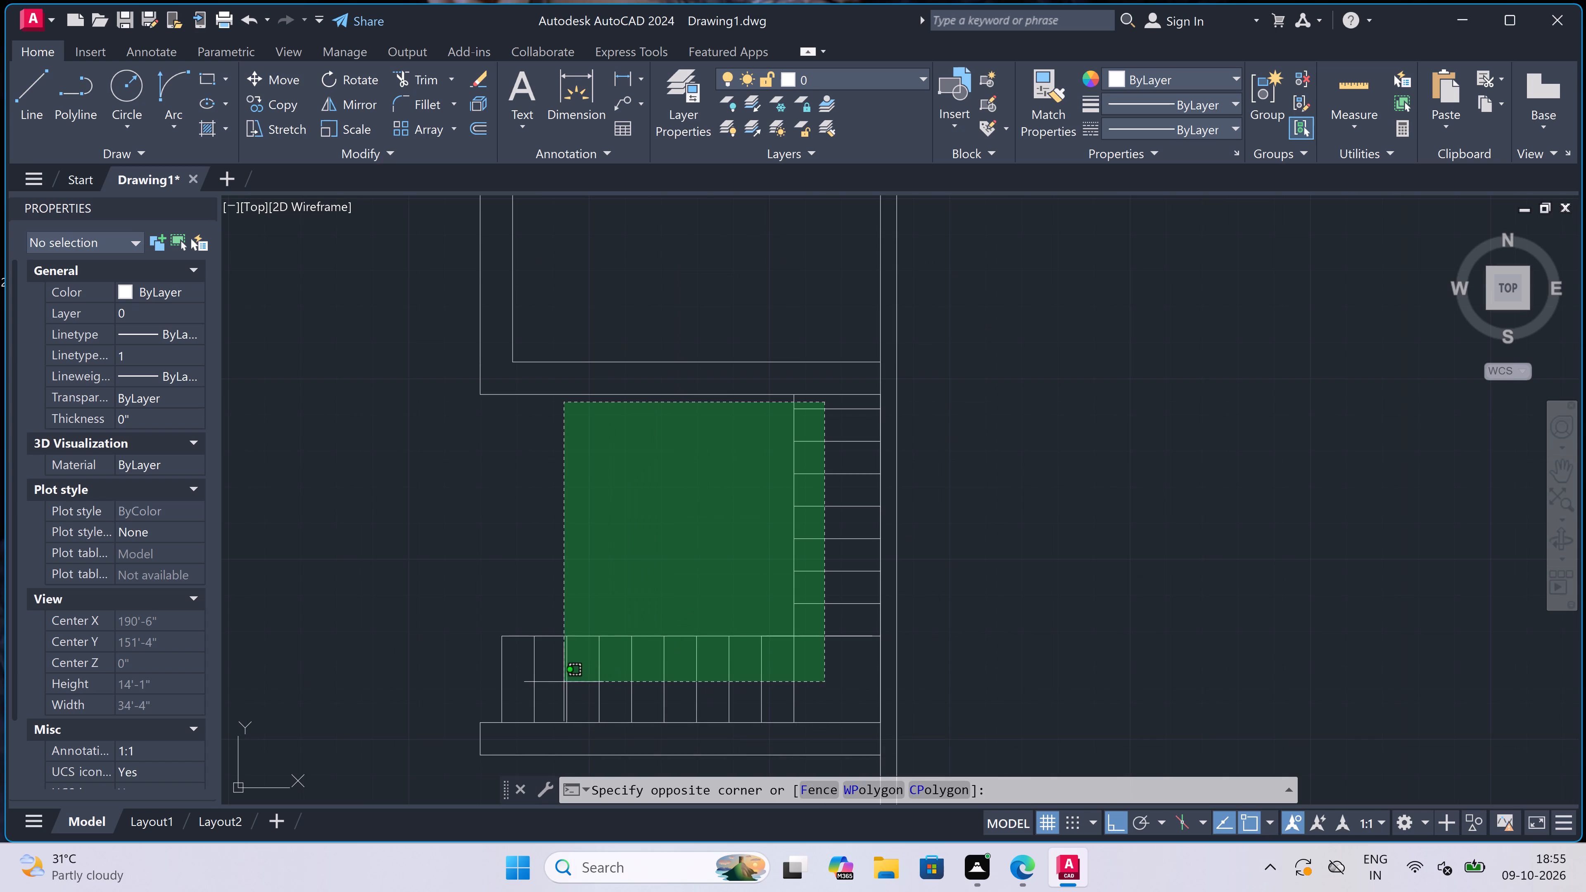
double_click(467, 684)
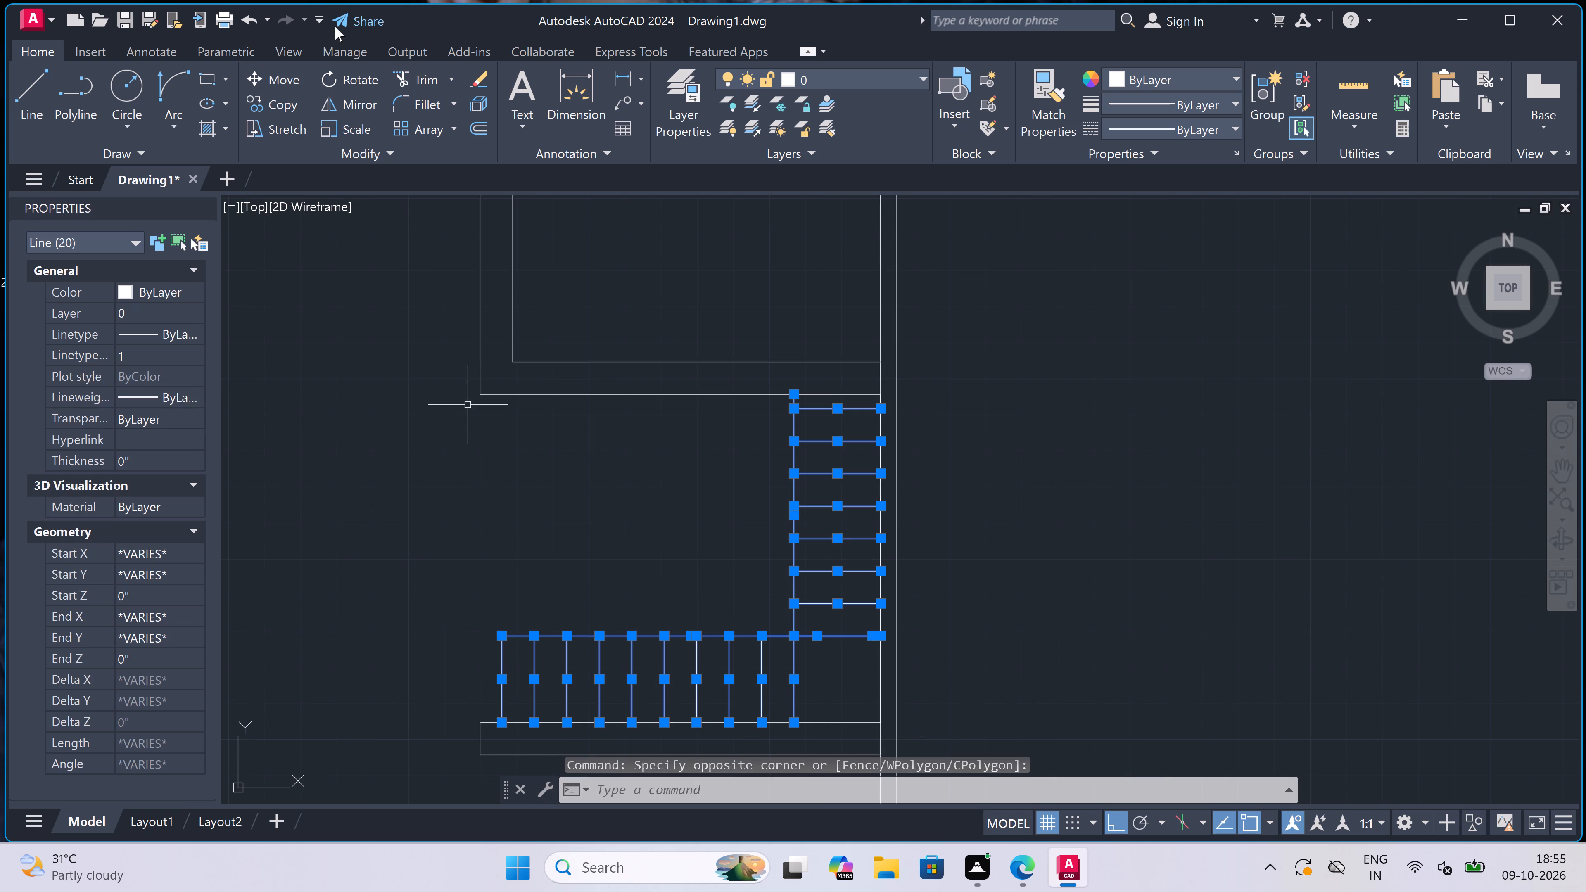
click(280, 73)
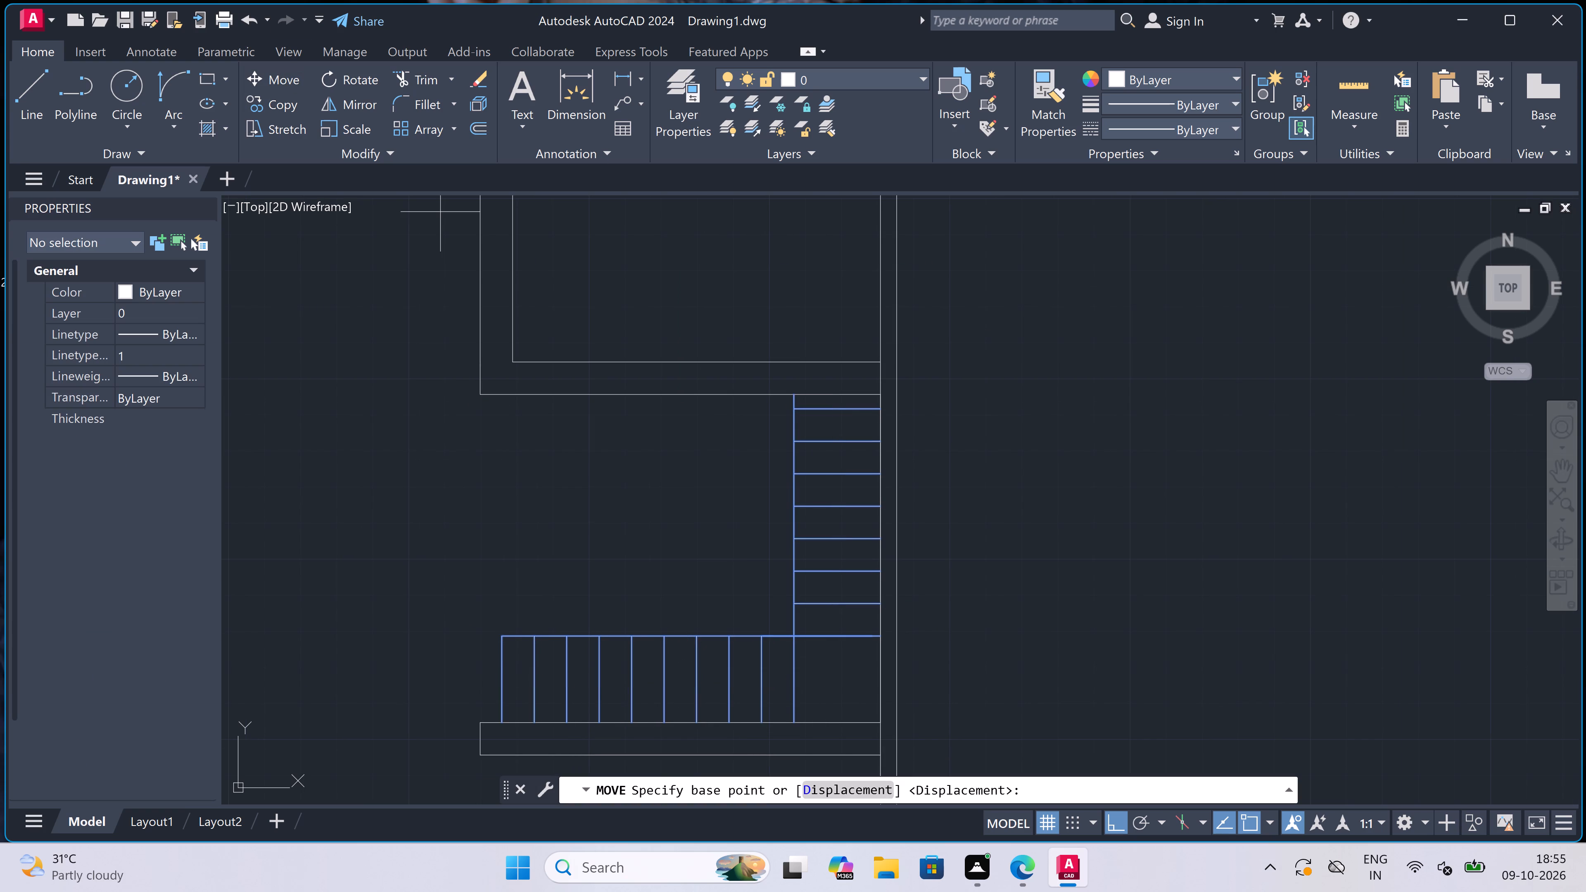
scroll(788, 387, up, 2)
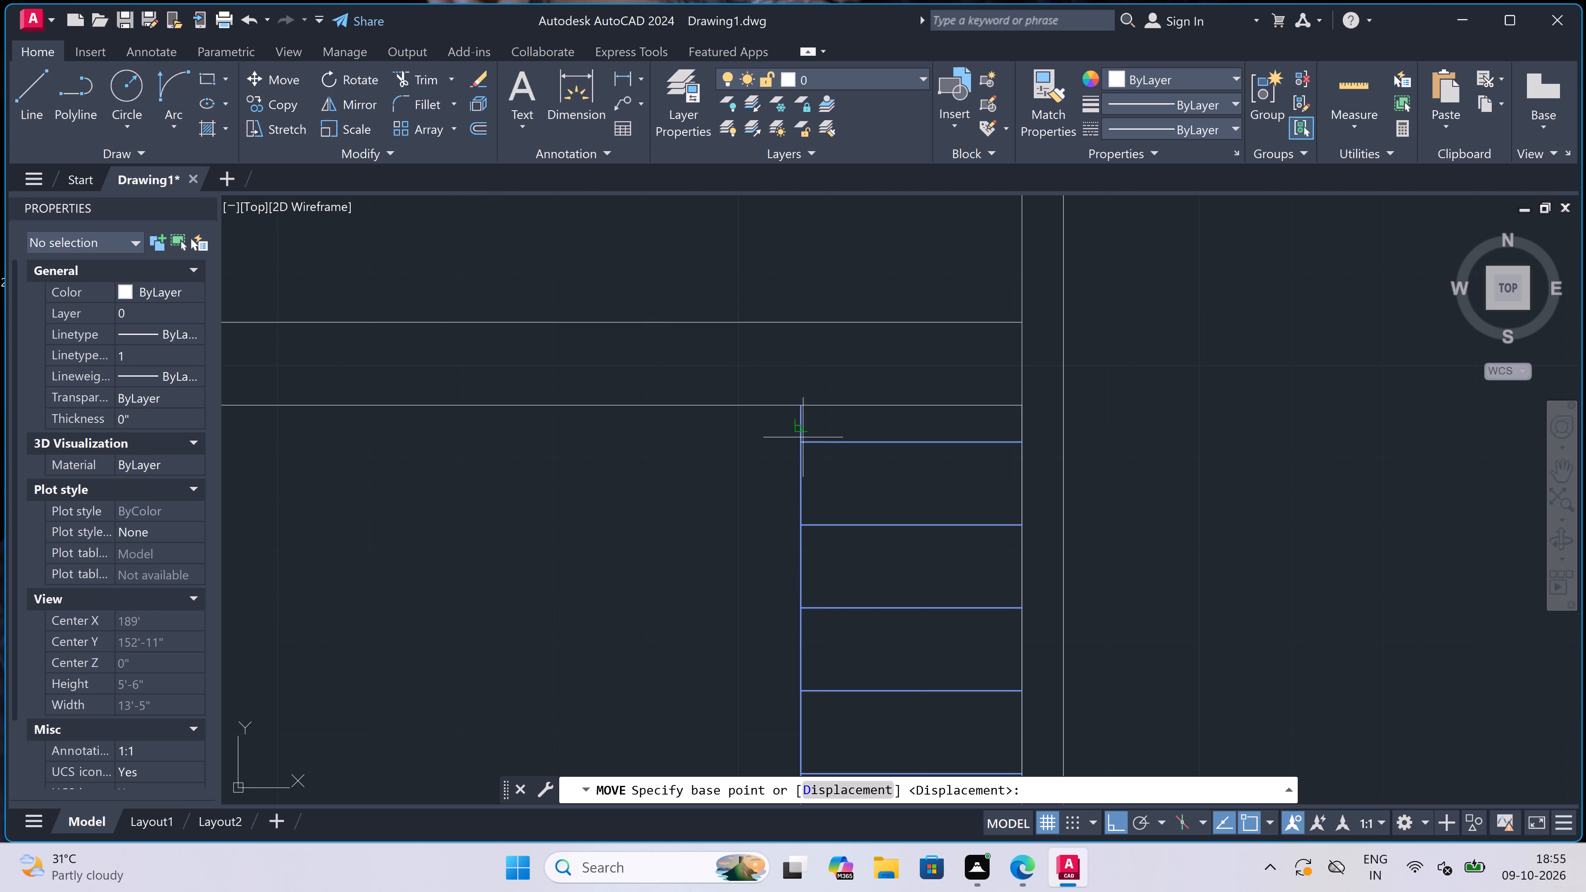
click(800, 444)
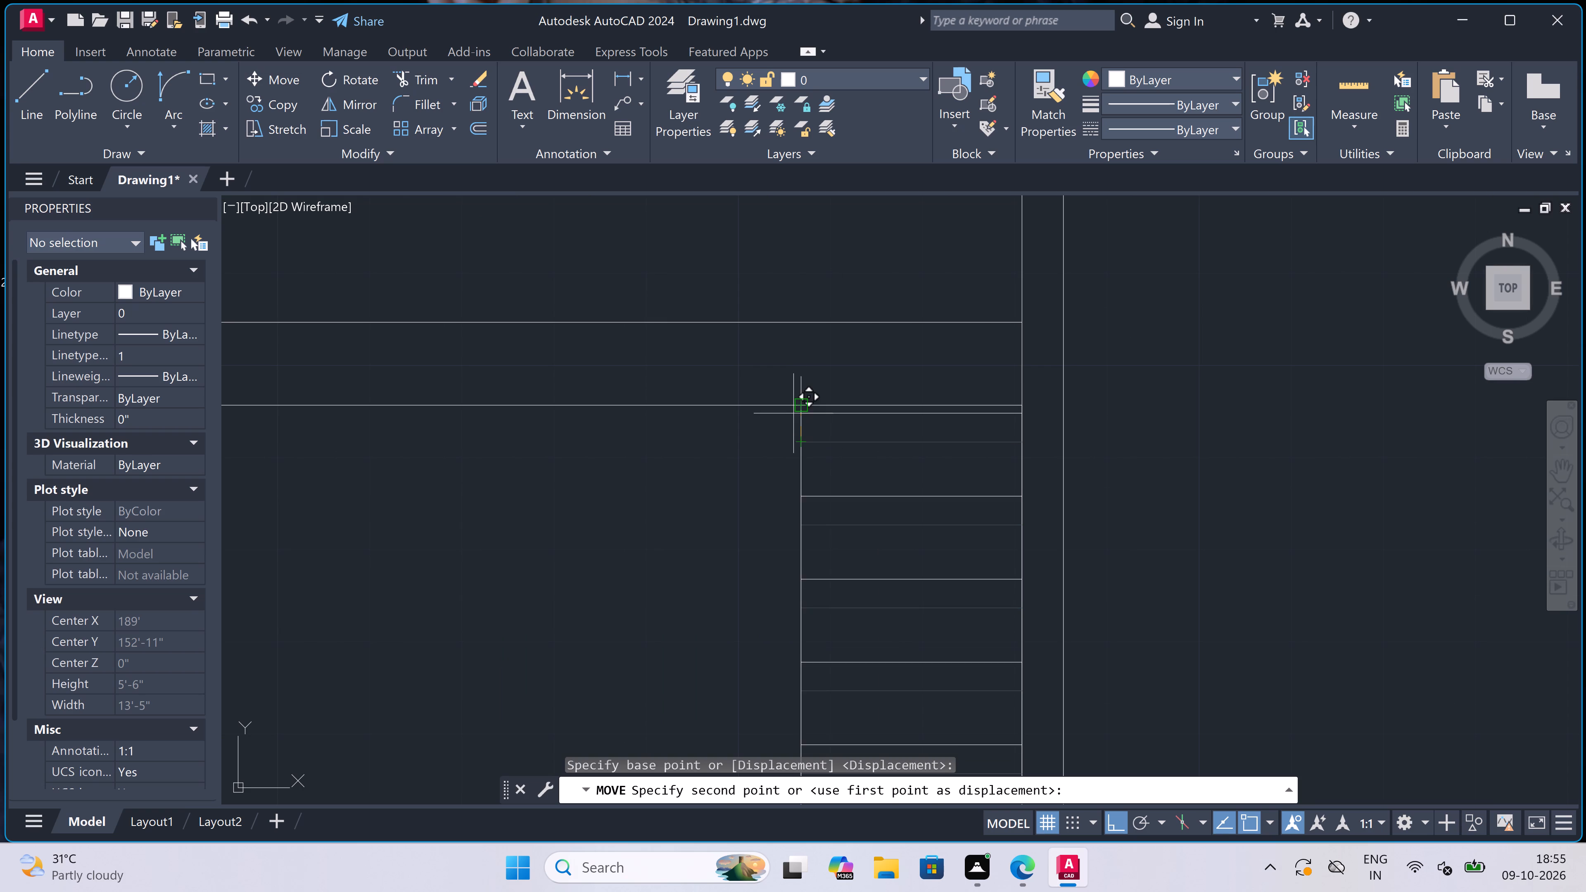
double_click(799, 410)
scroll(856, 320, down, 2)
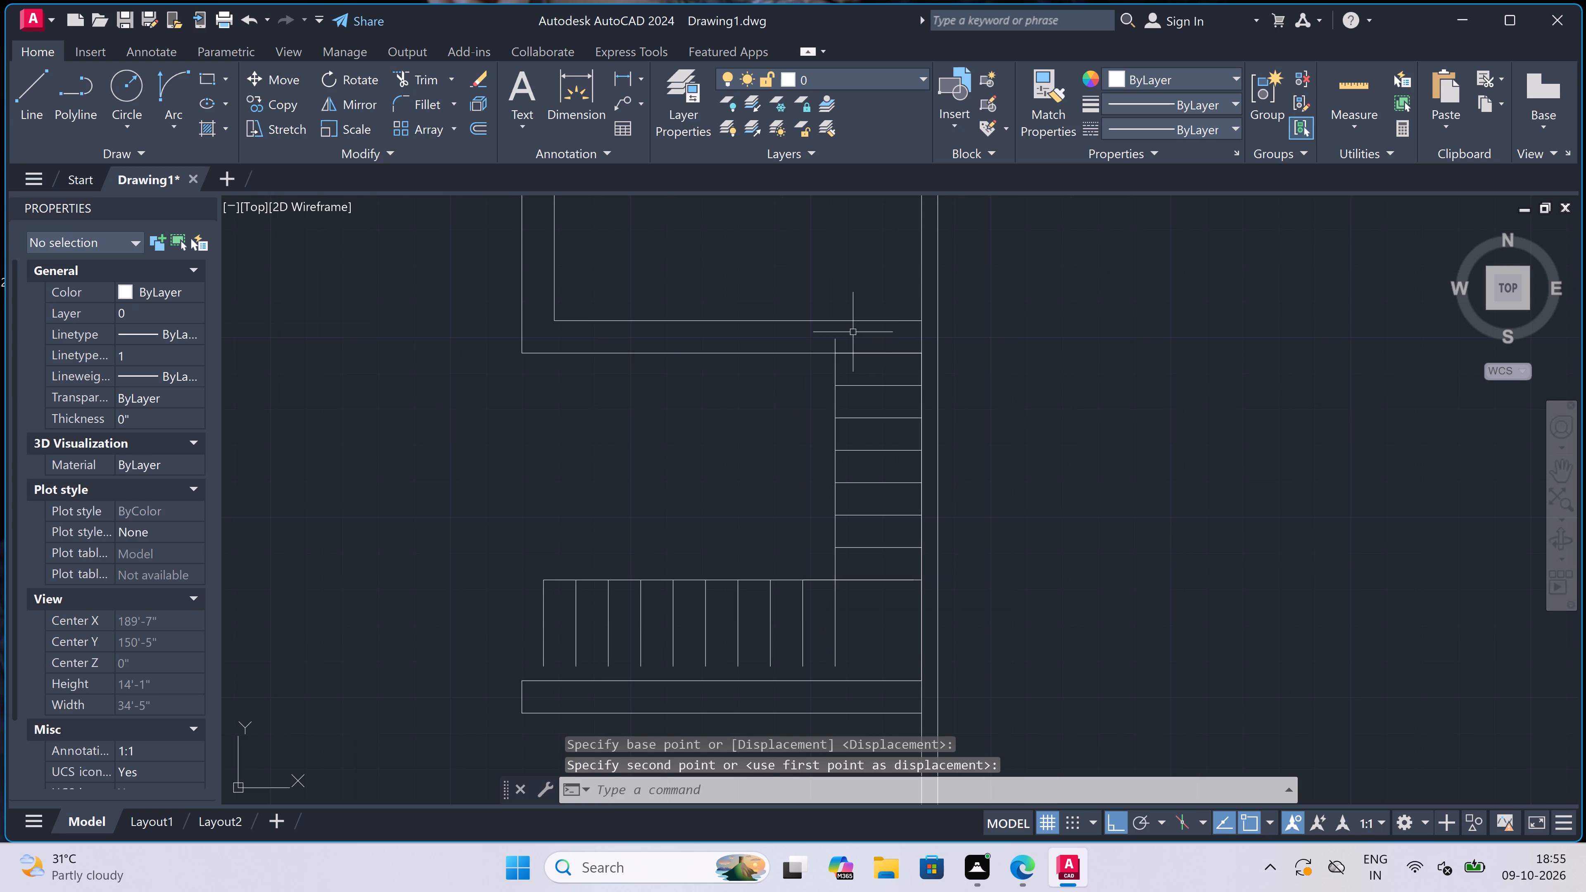
Extend all the lower-flight vertical tread lines down to the wall below the staircase.
key(e)
key(x)
key(space)
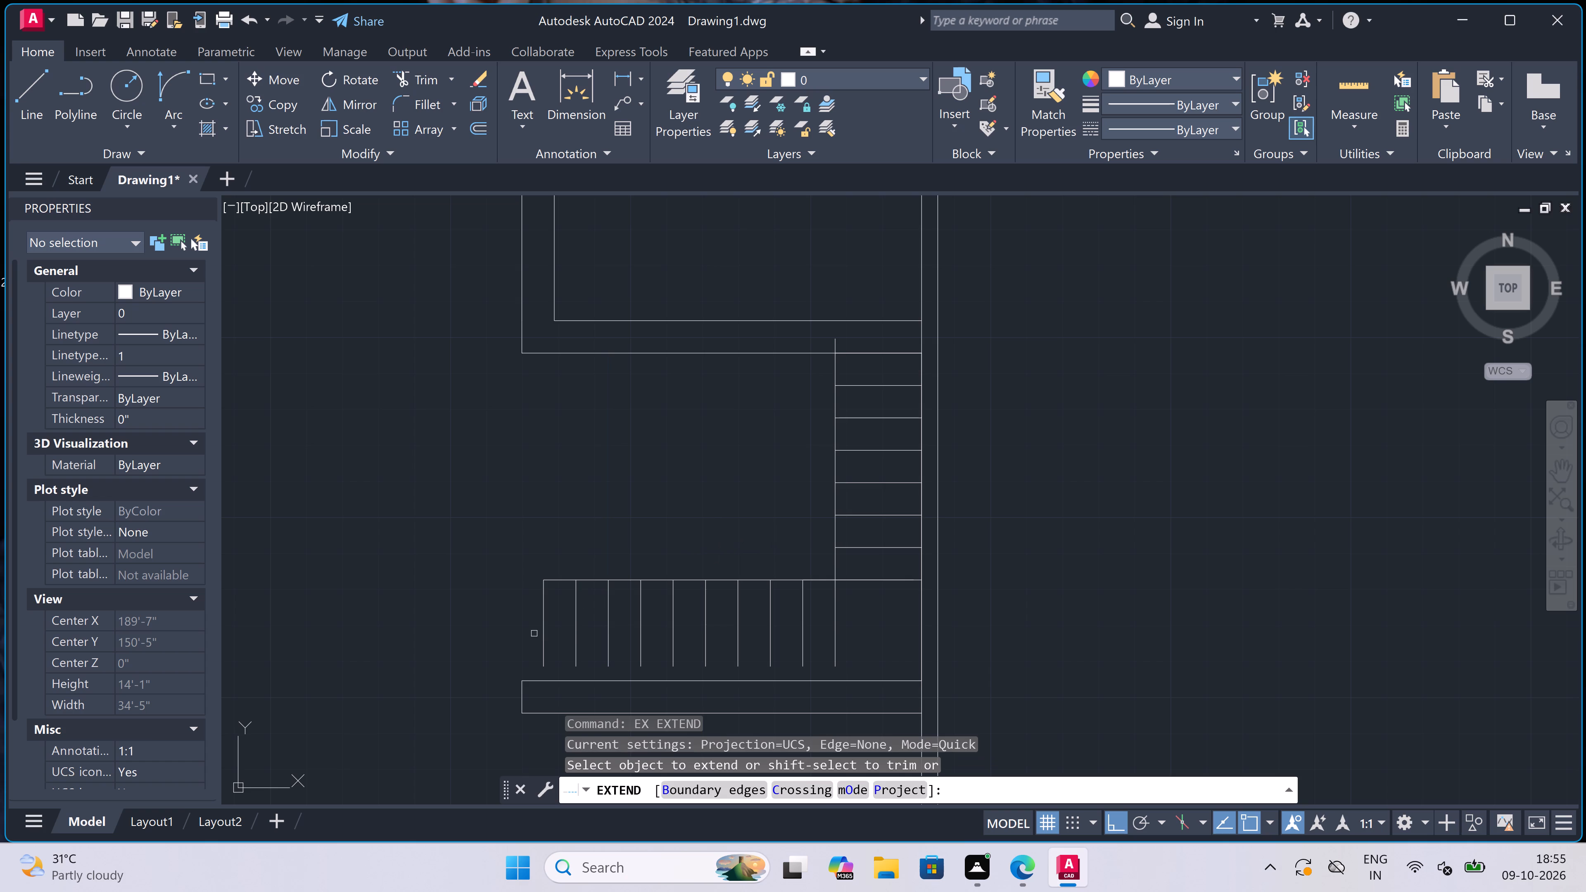
drag(513, 634, 517, 634)
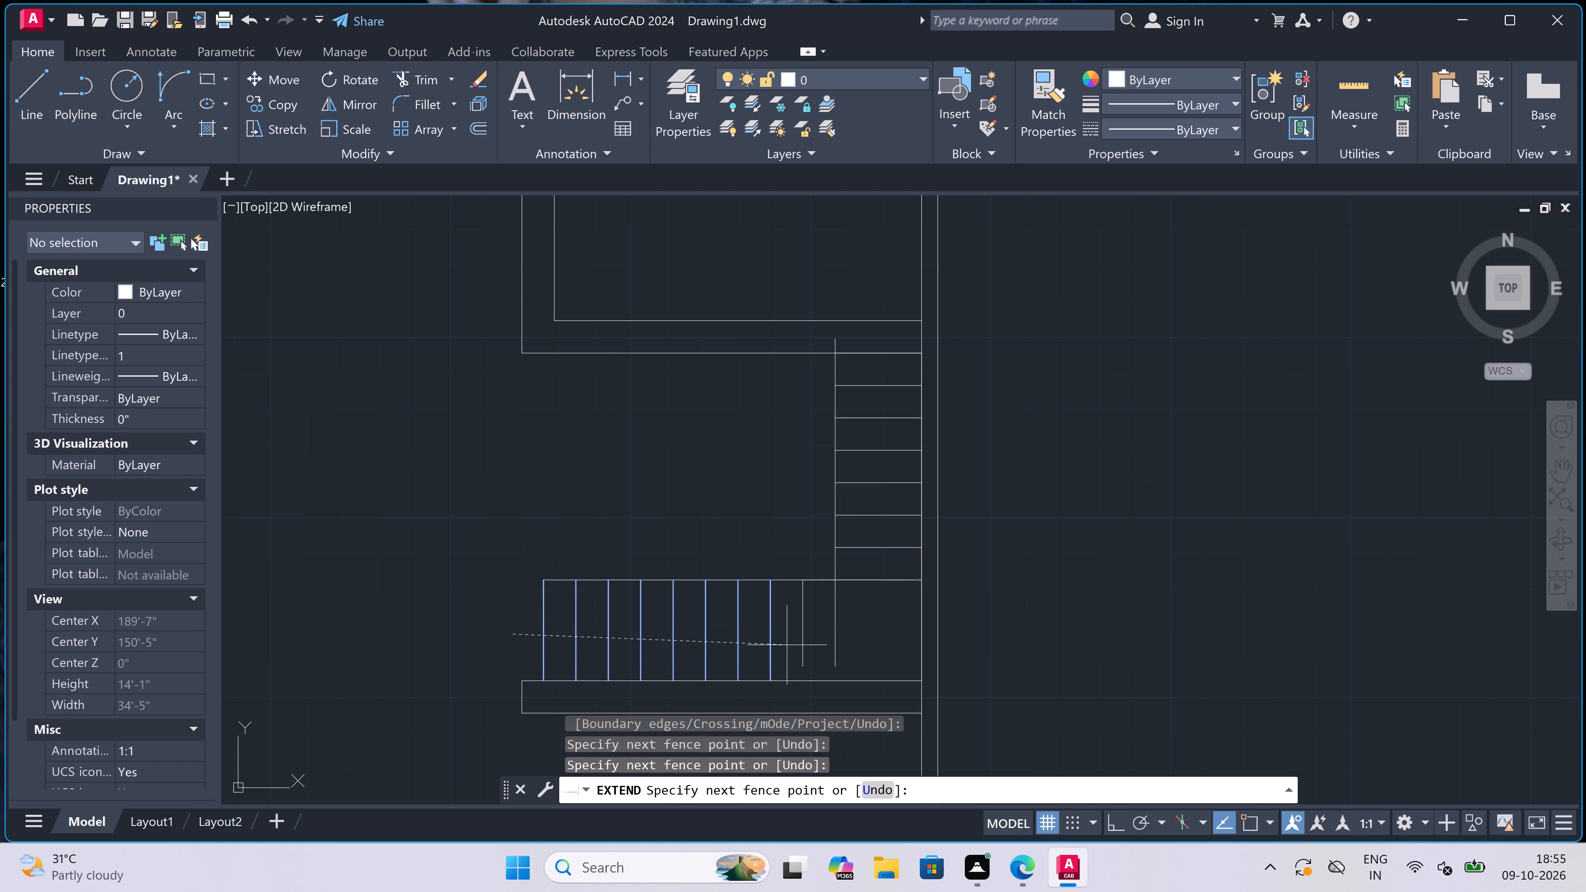
click(850, 650)
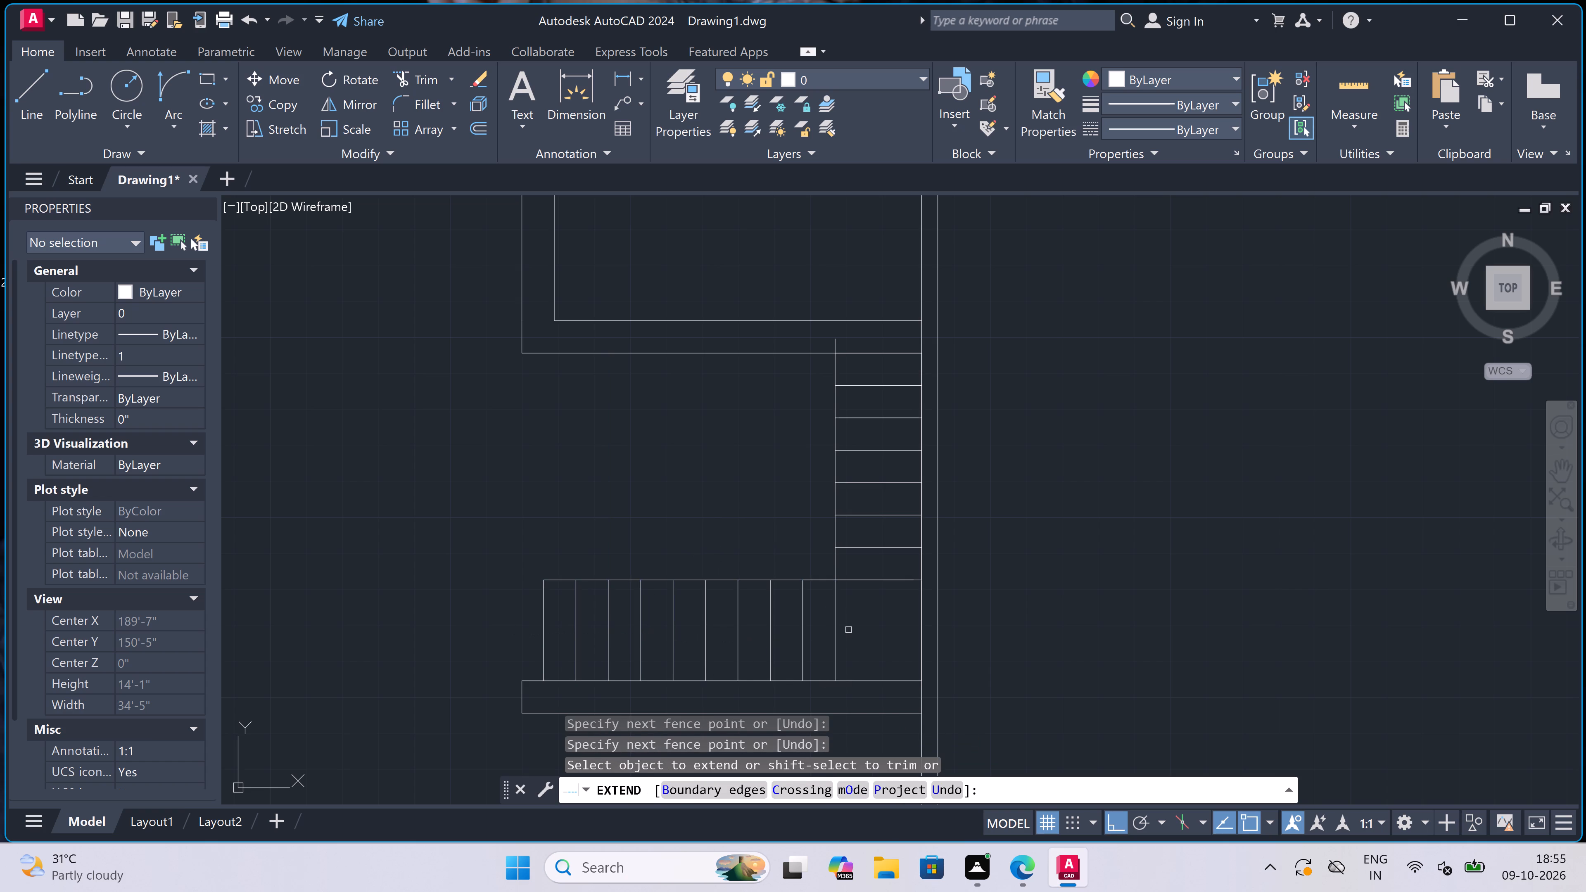
key(Escape)
Trim the end of the vertical stair line that projects into the stepped wall.
scroll(840, 330, up, 2)
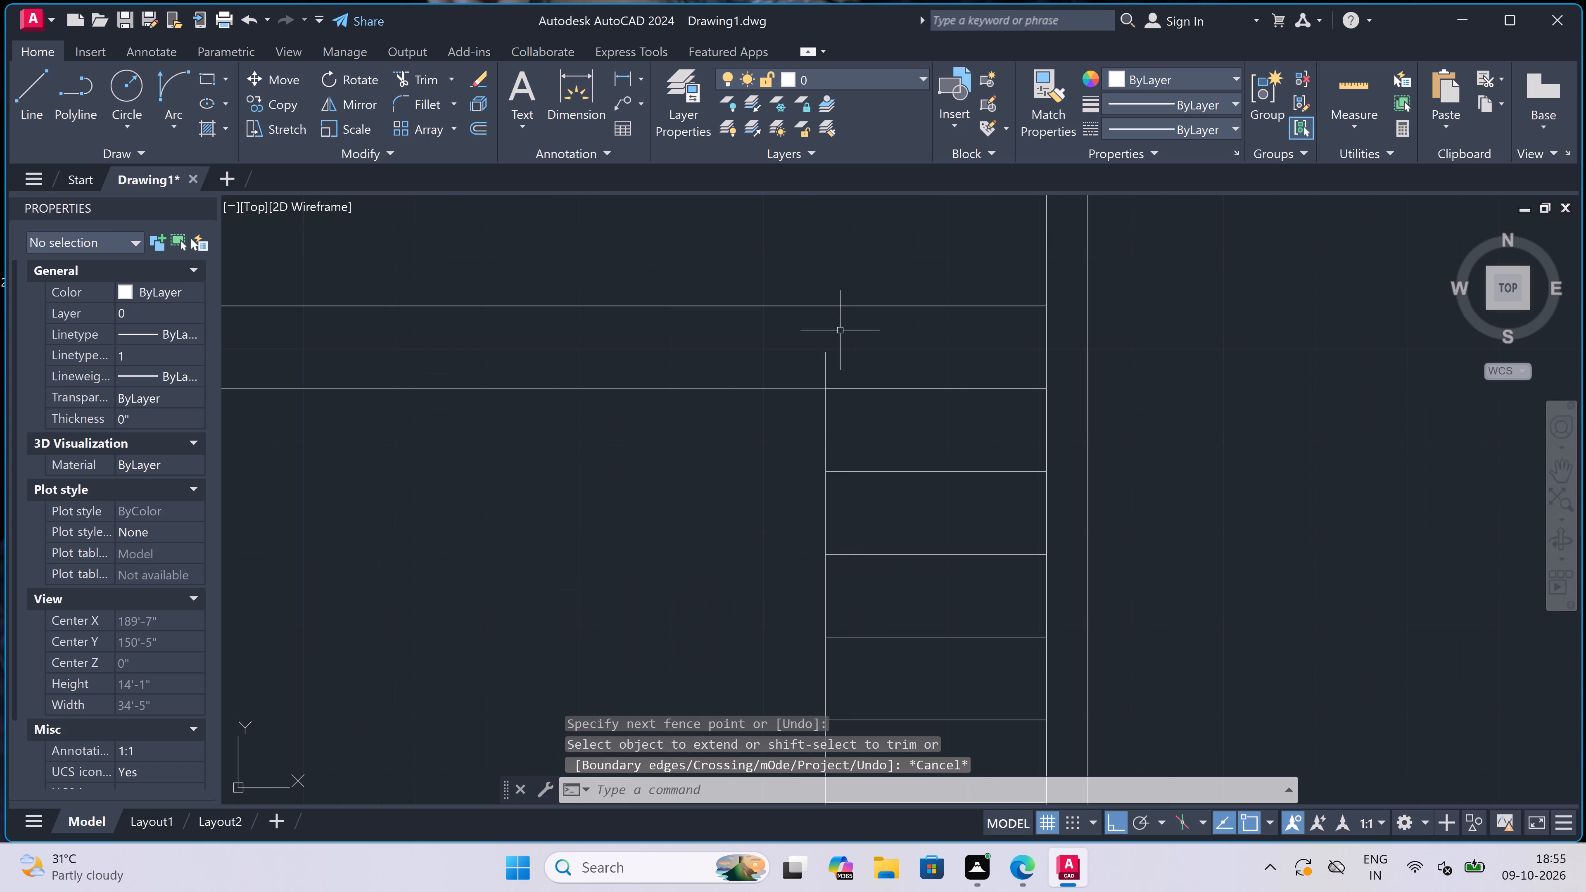
key(t)
key(r)
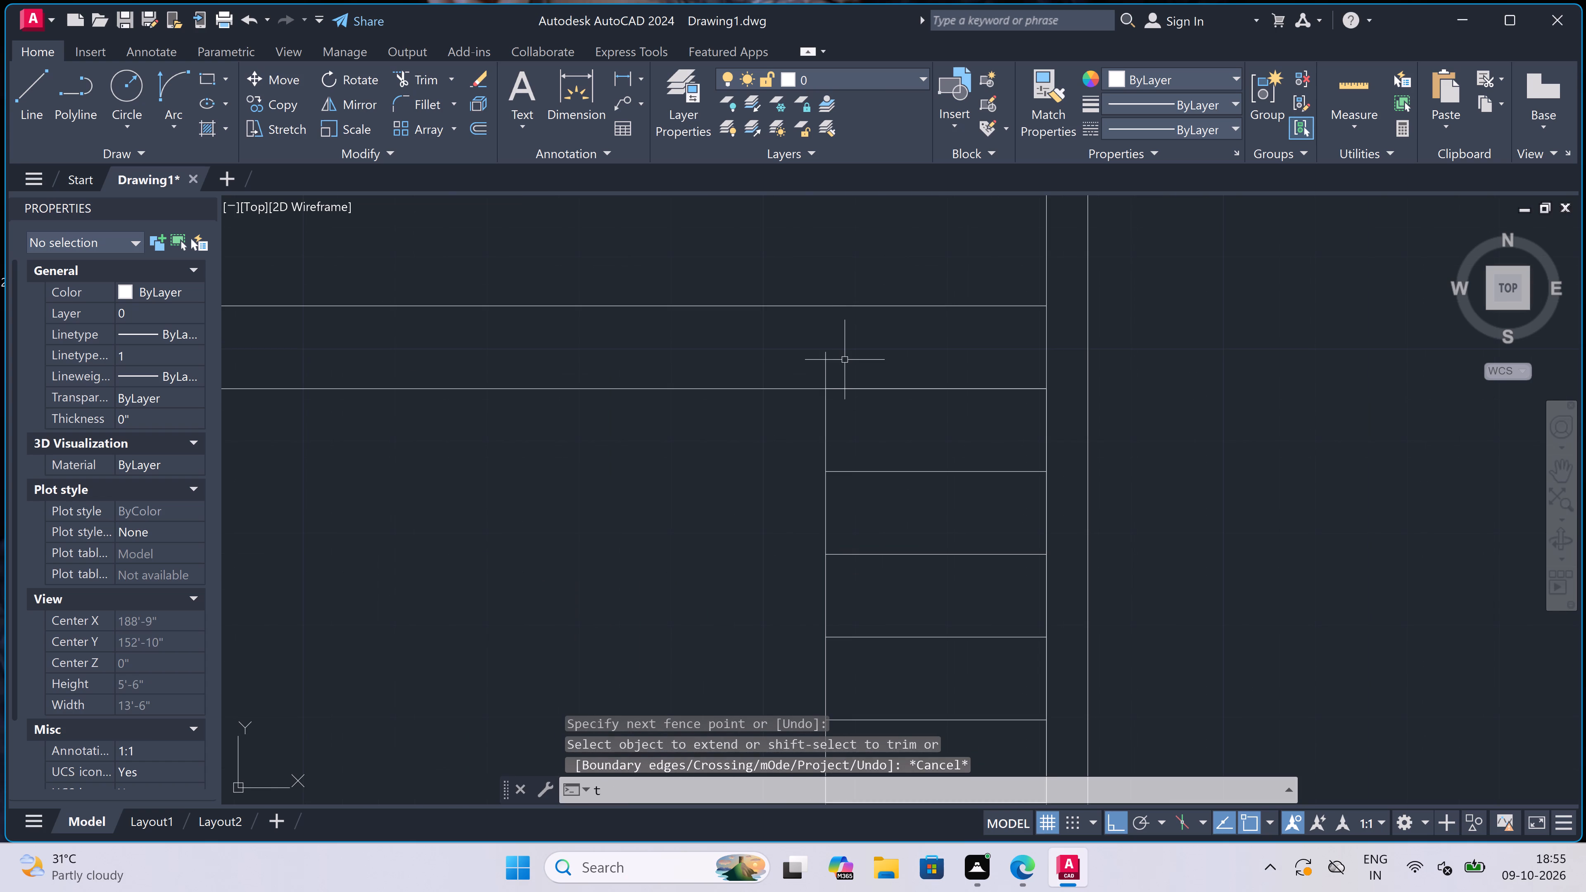
key(space)
scroll(848, 399, up, 1)
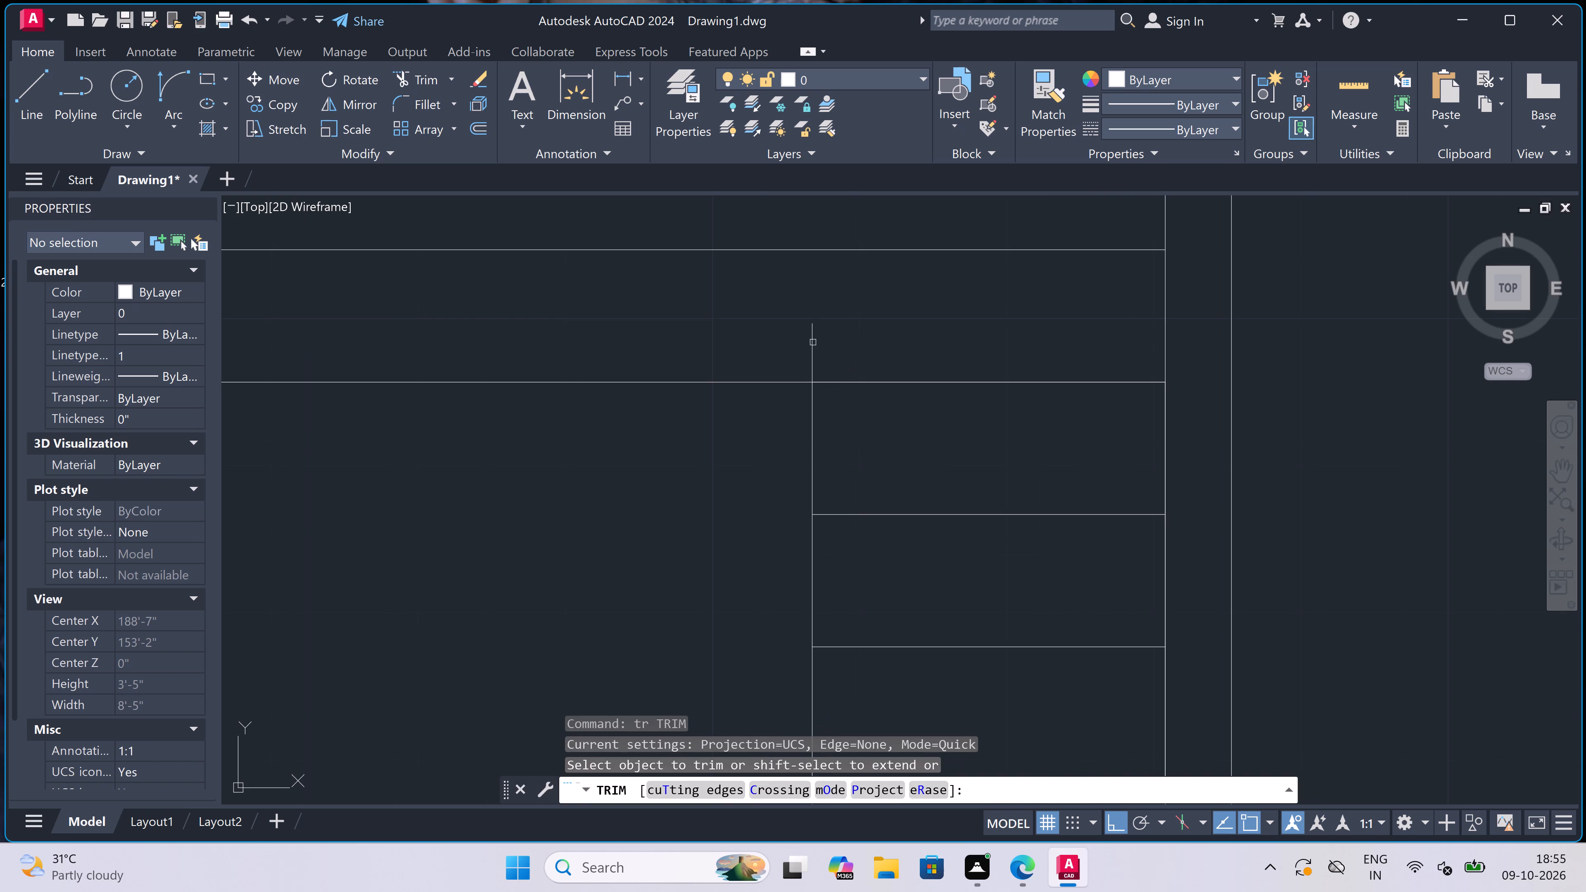
click(815, 344)
click(814, 346)
click(781, 376)
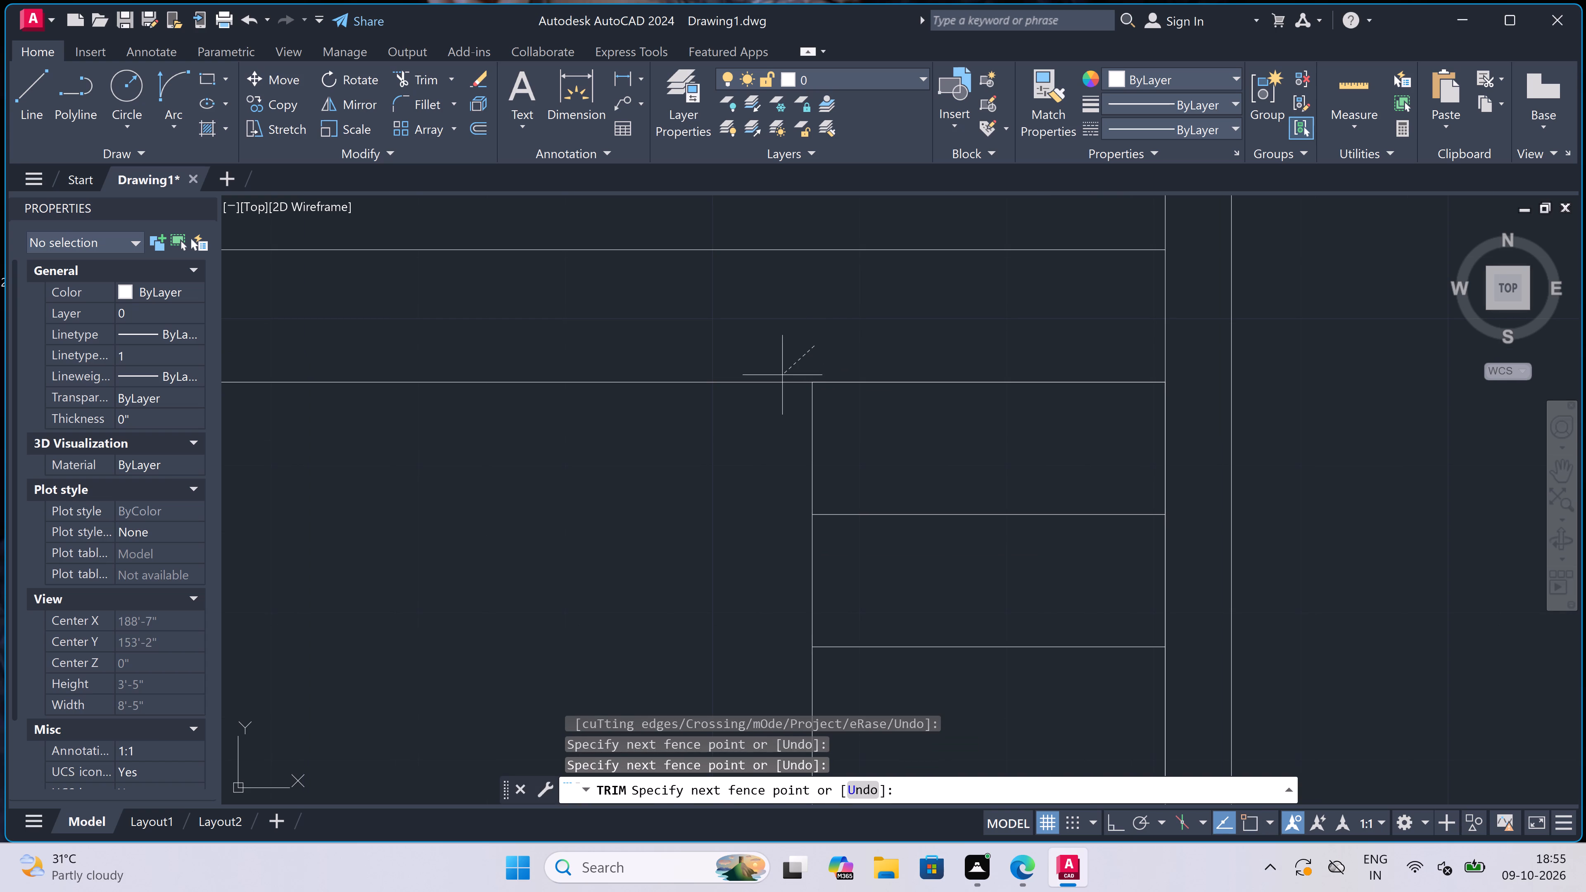
key(Escape)
Draw a horizontal line from the lower-left corner of the wall below the stairs to the left outer wall's outer line.
scroll(858, 365, down, 2)
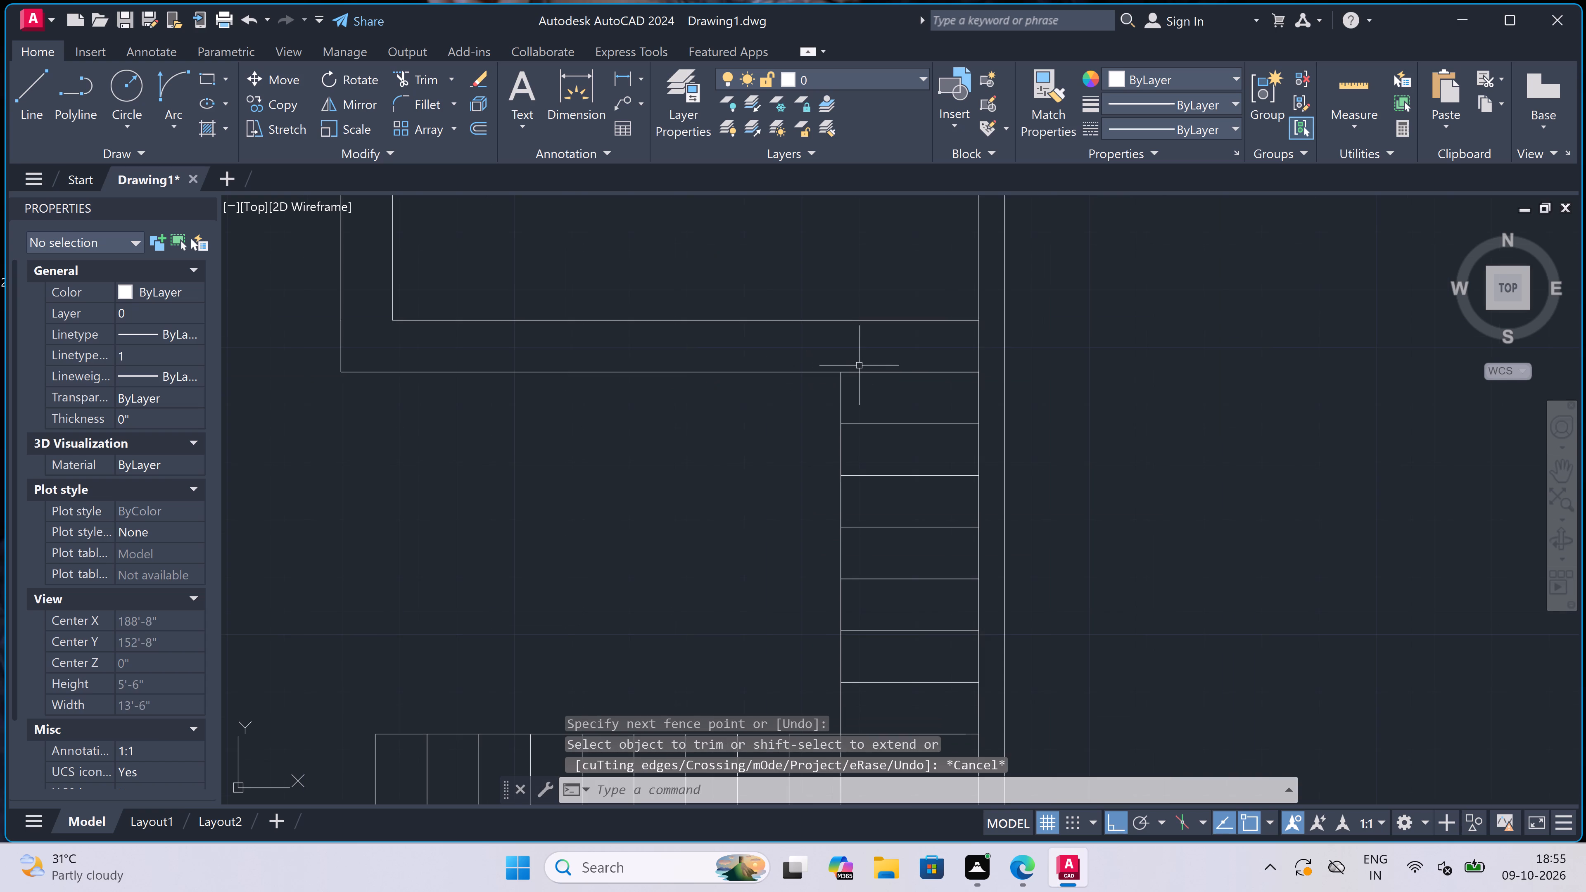
scroll(859, 369, down, 4)
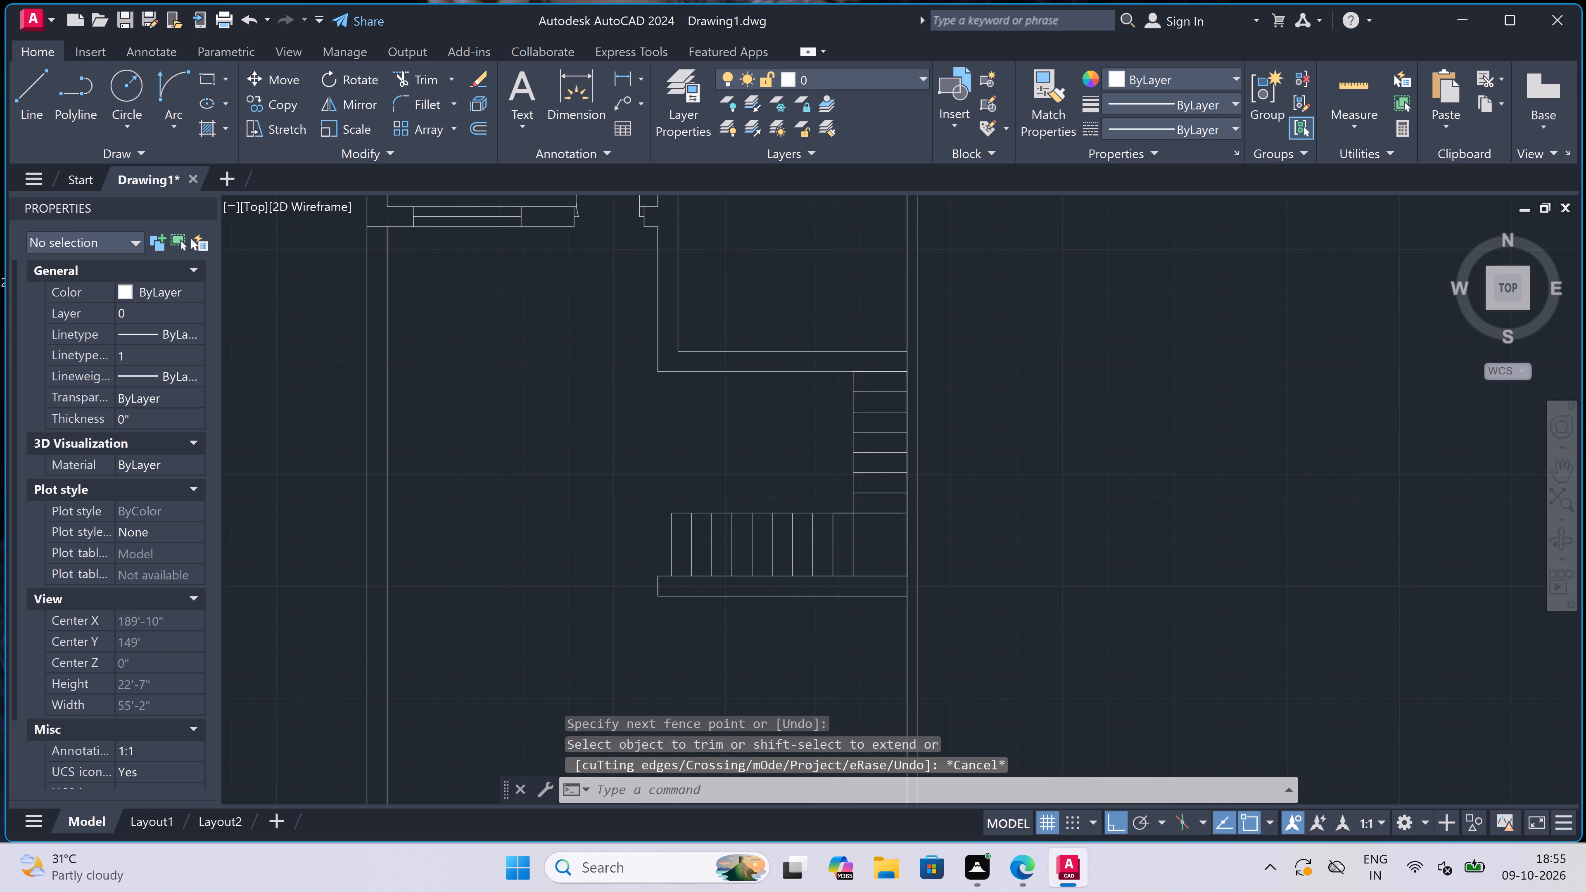
scroll(825, 408, up, 1)
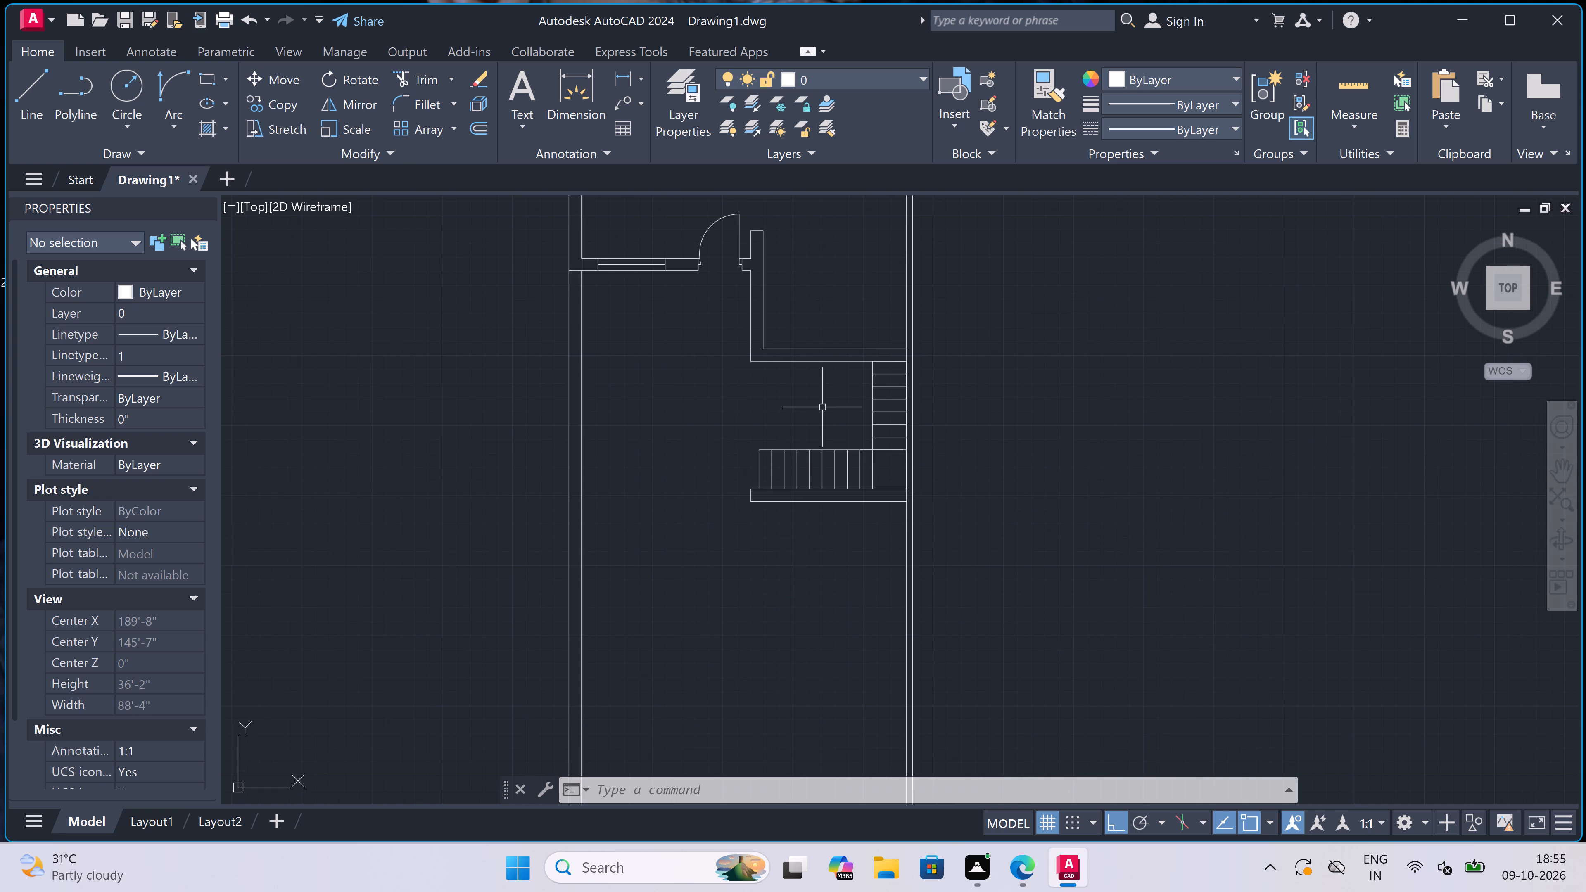
scroll(790, 403, up, 1)
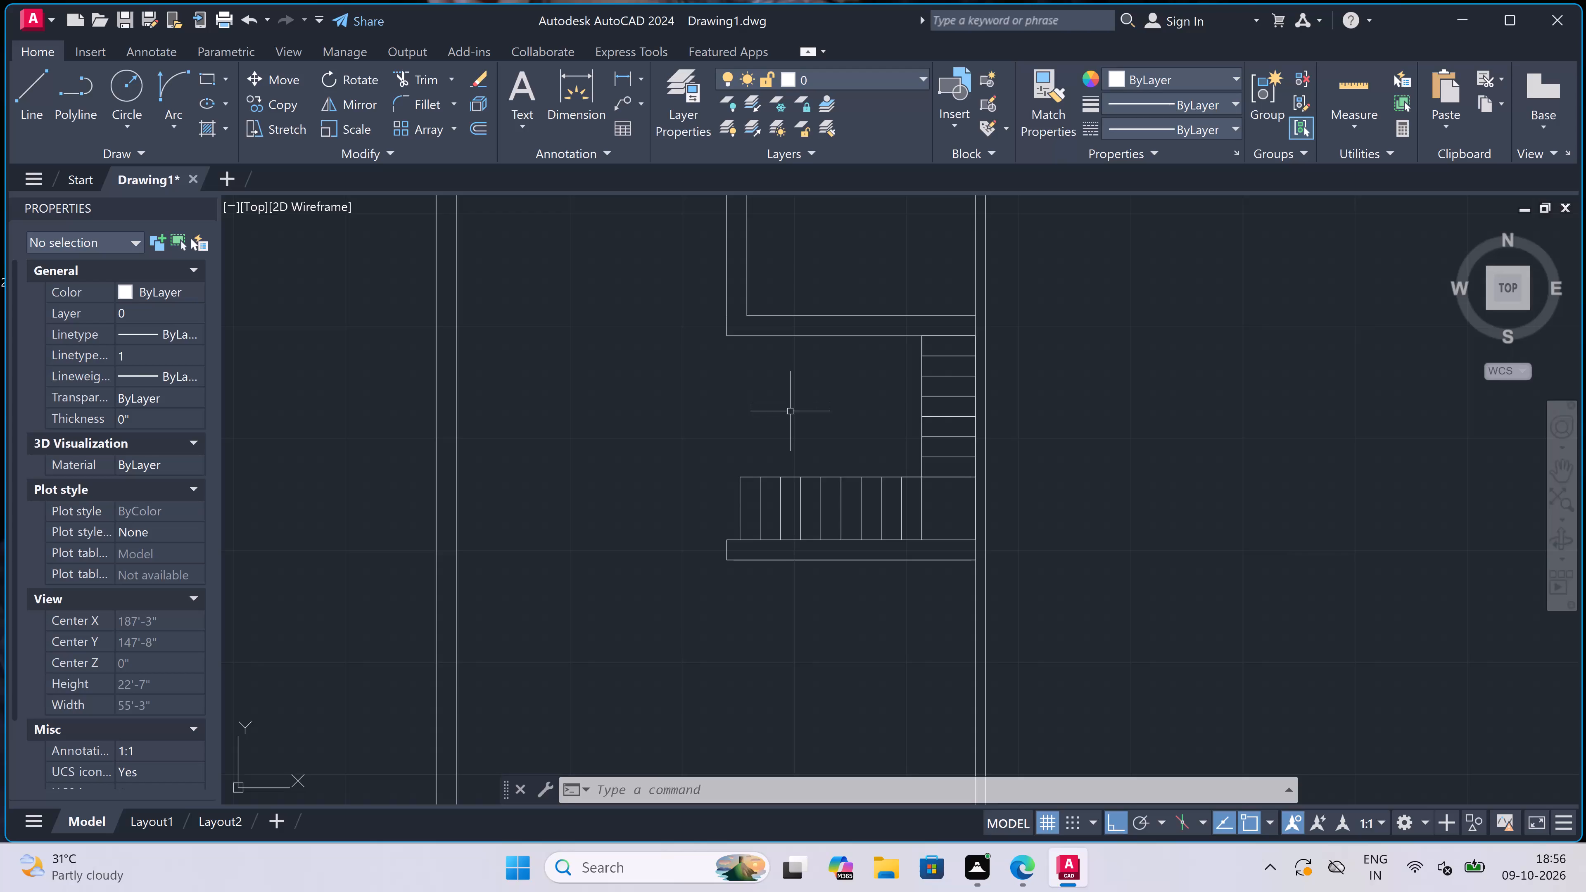
scroll(787, 428, down, 1)
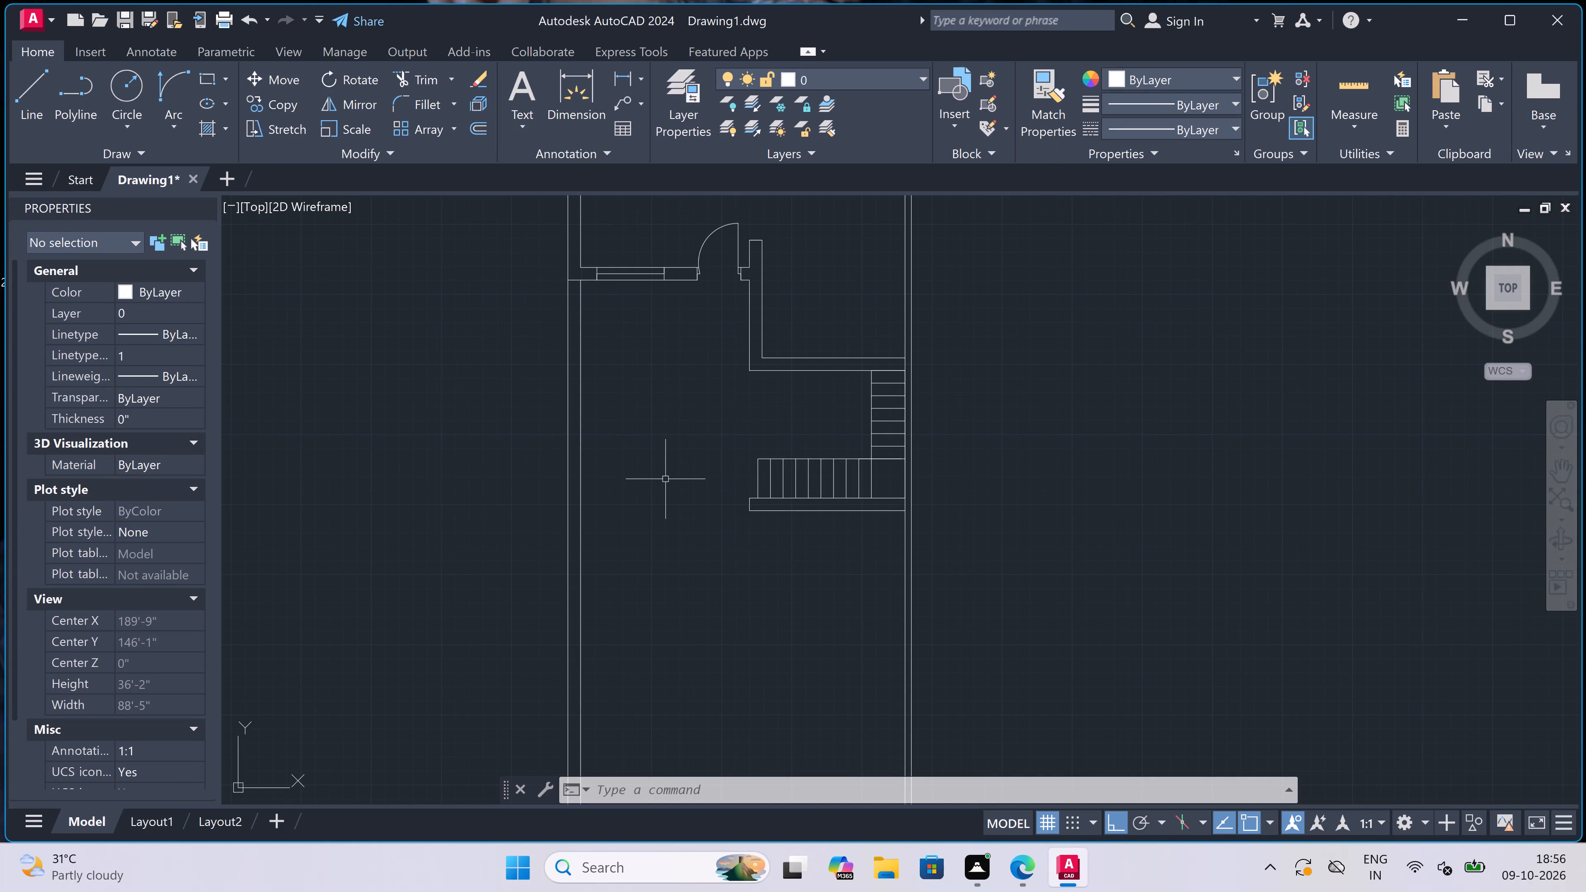
key(l)
key(space)
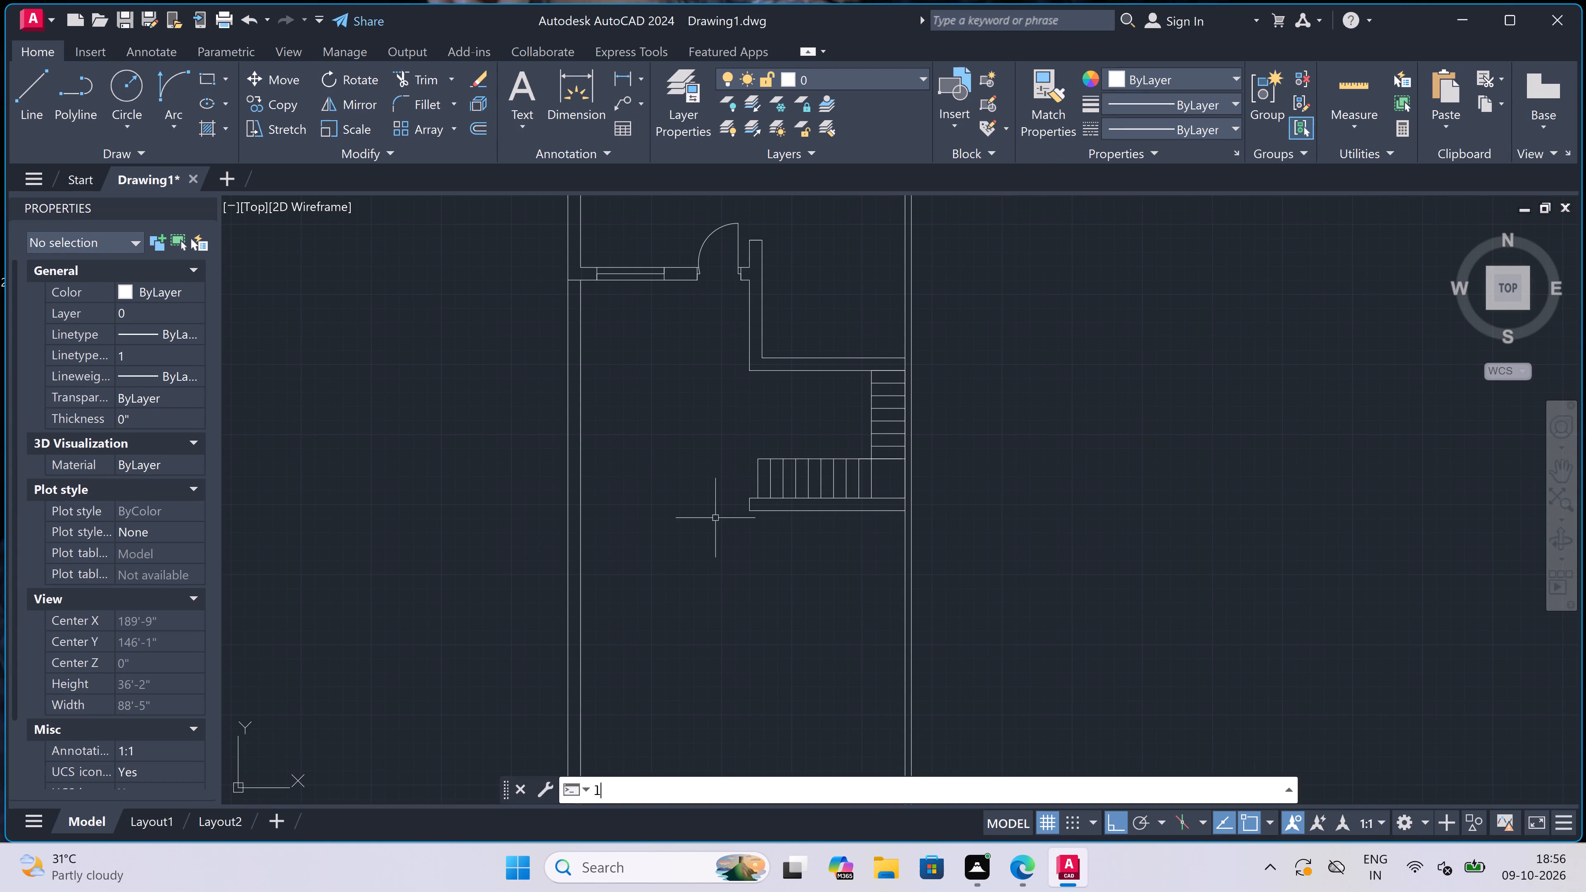
scroll(747, 510, up, 1)
click(747, 514)
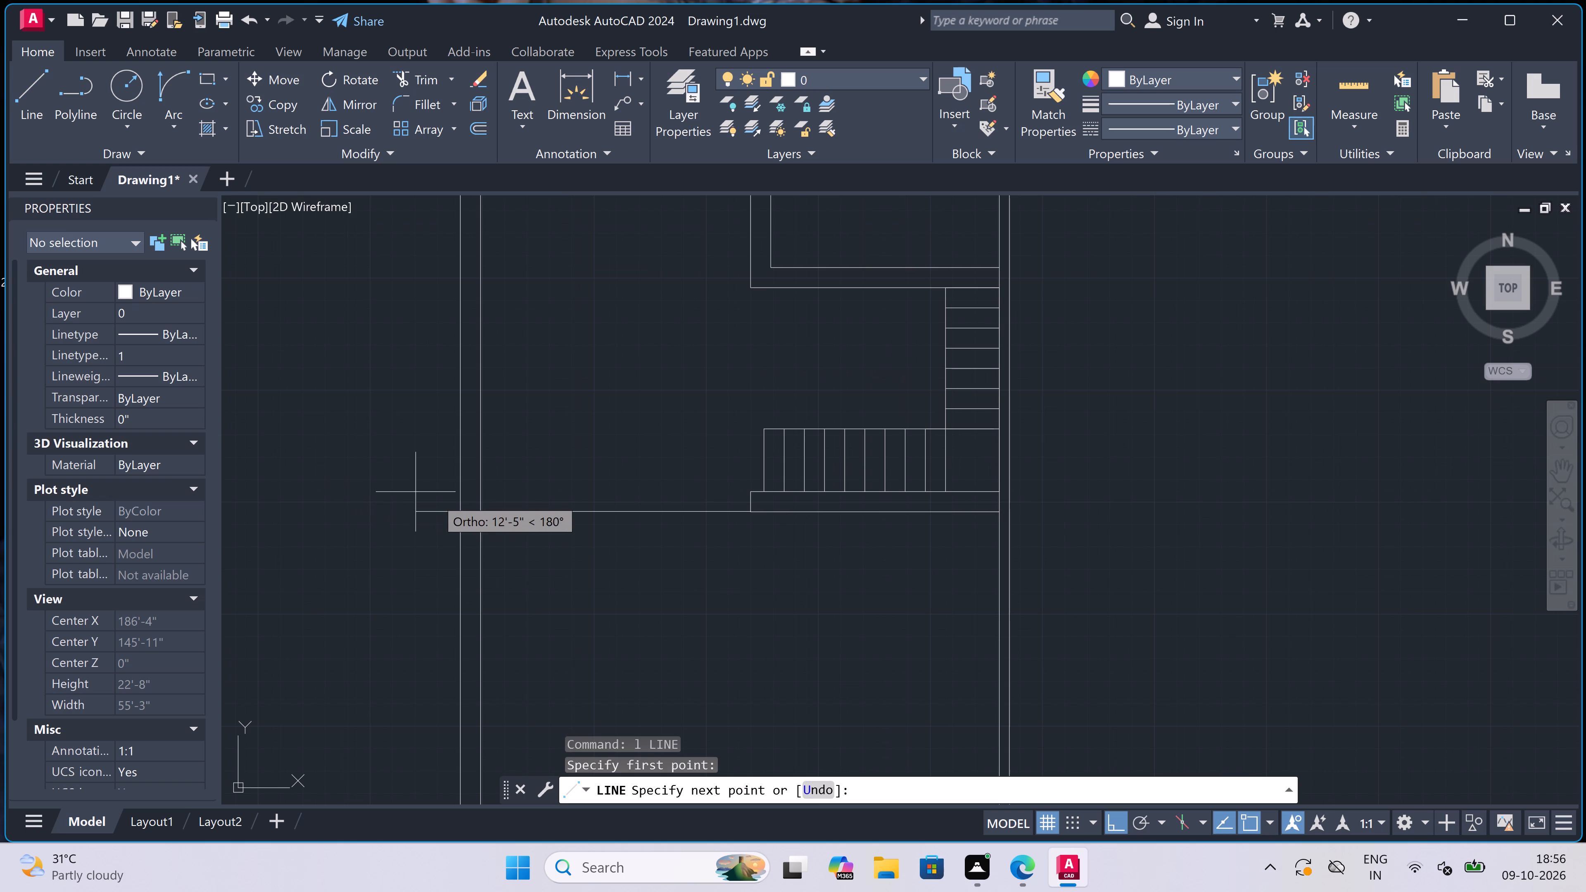
click(459, 503)
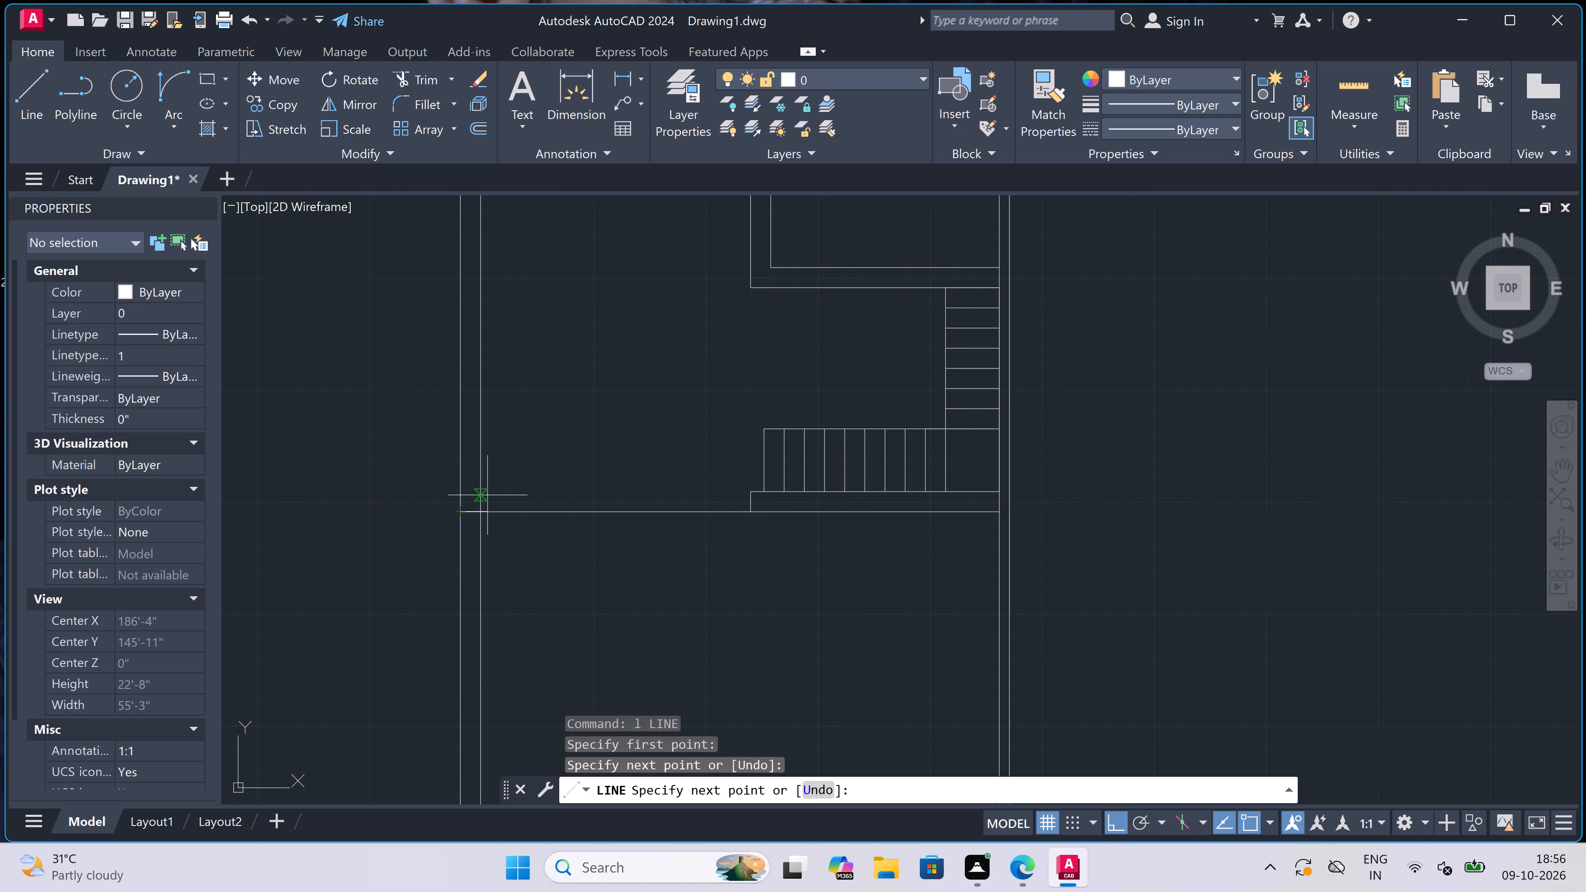
key(Escape)
Draw a short line across the right outer wall, continuing the lower line of the wall below the stairs.
scroll(571, 448, down, 1)
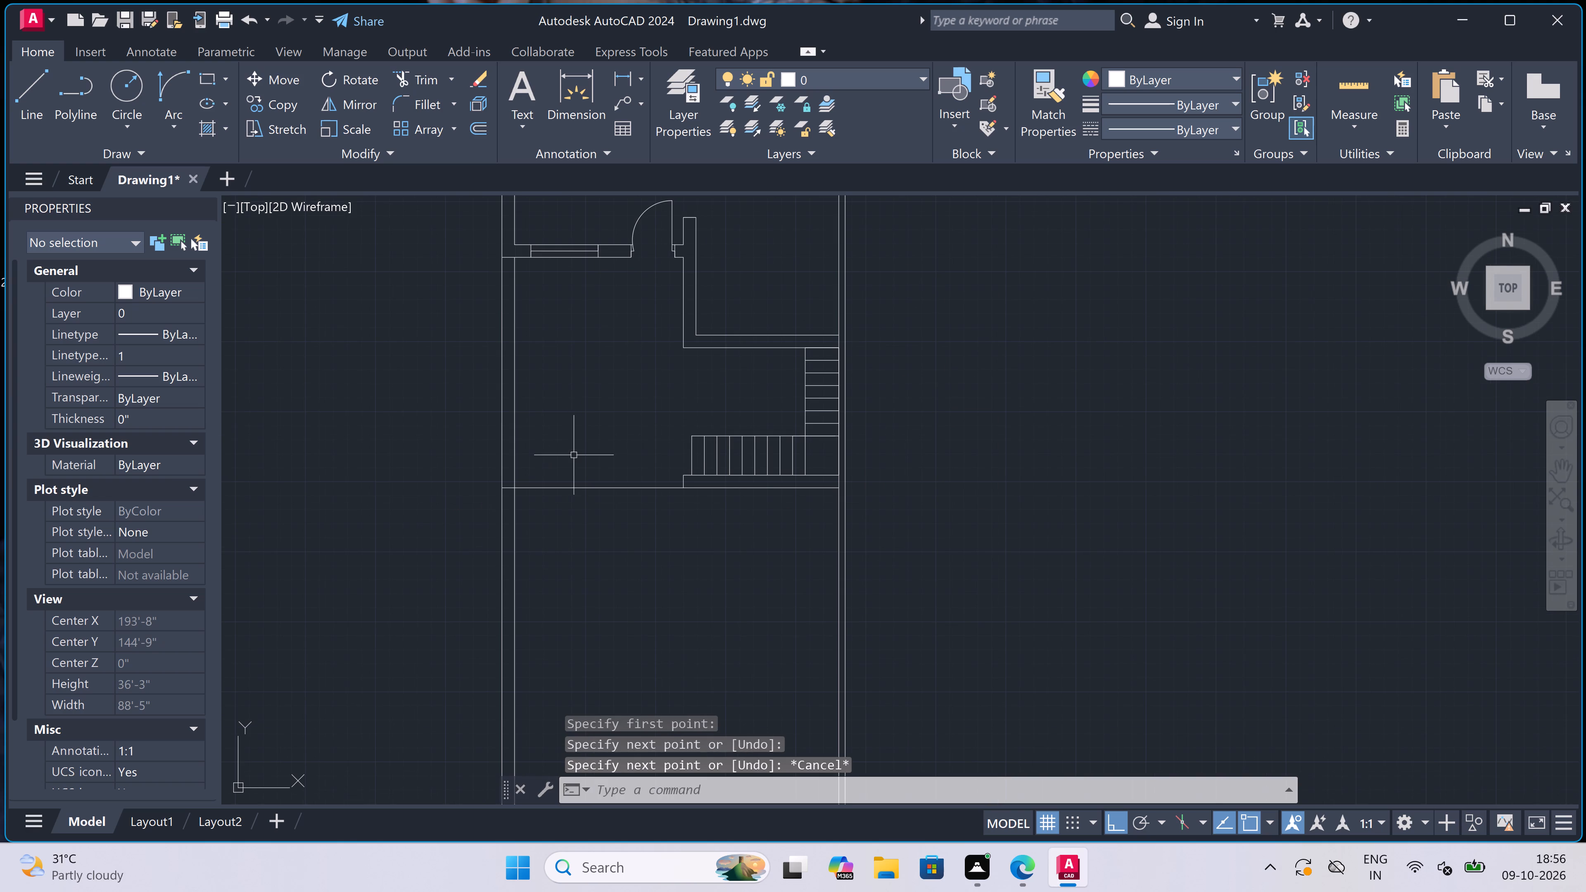
scroll(835, 489, up, 2)
key(space)
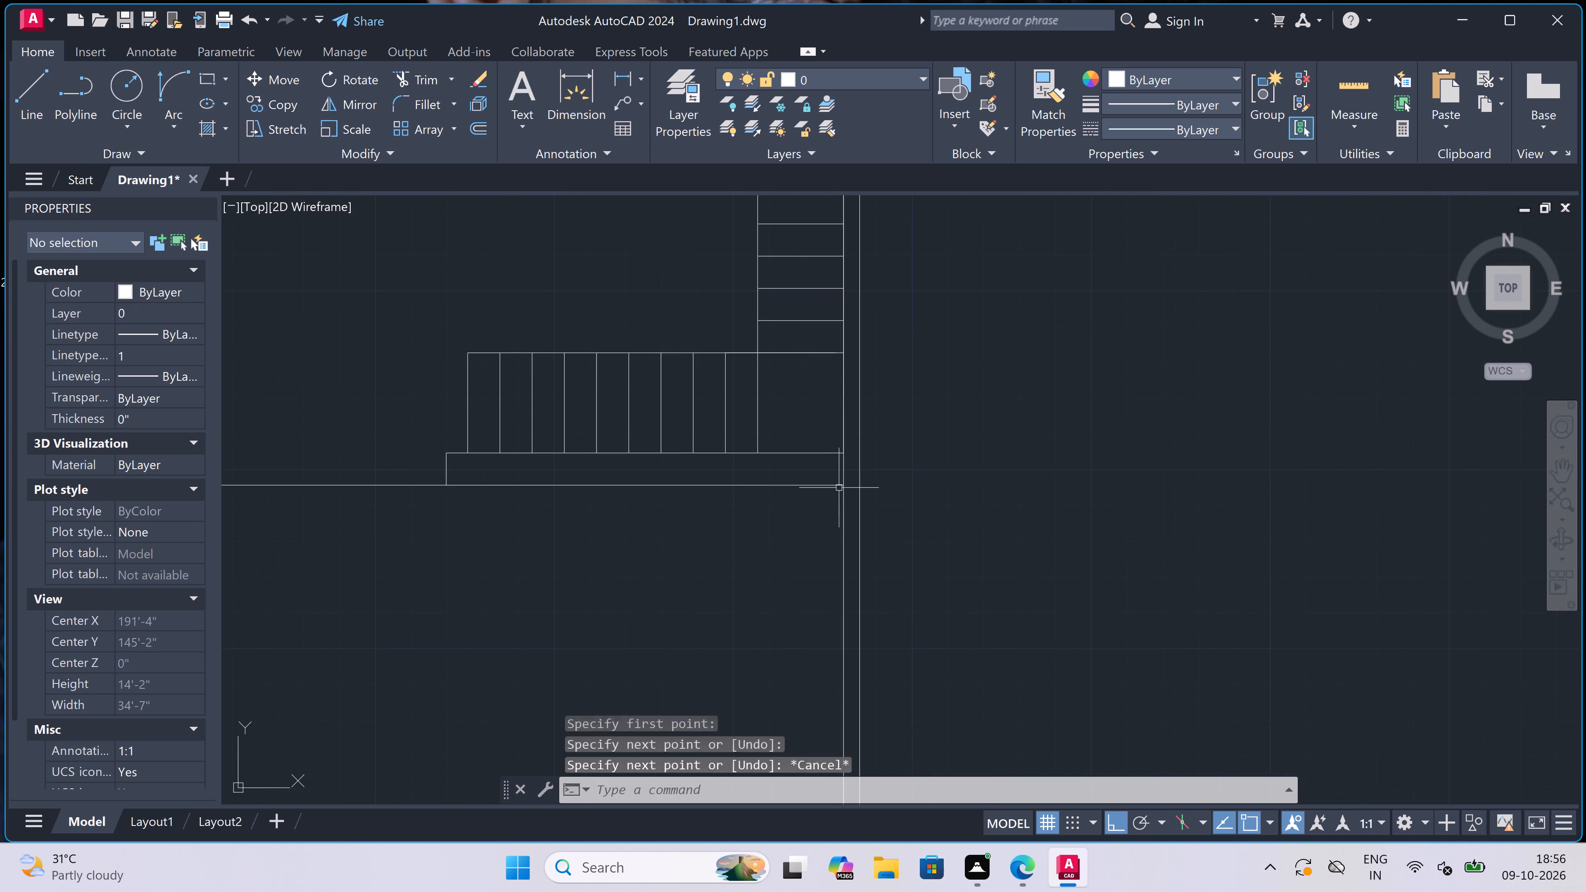
click(841, 487)
click(859, 484)
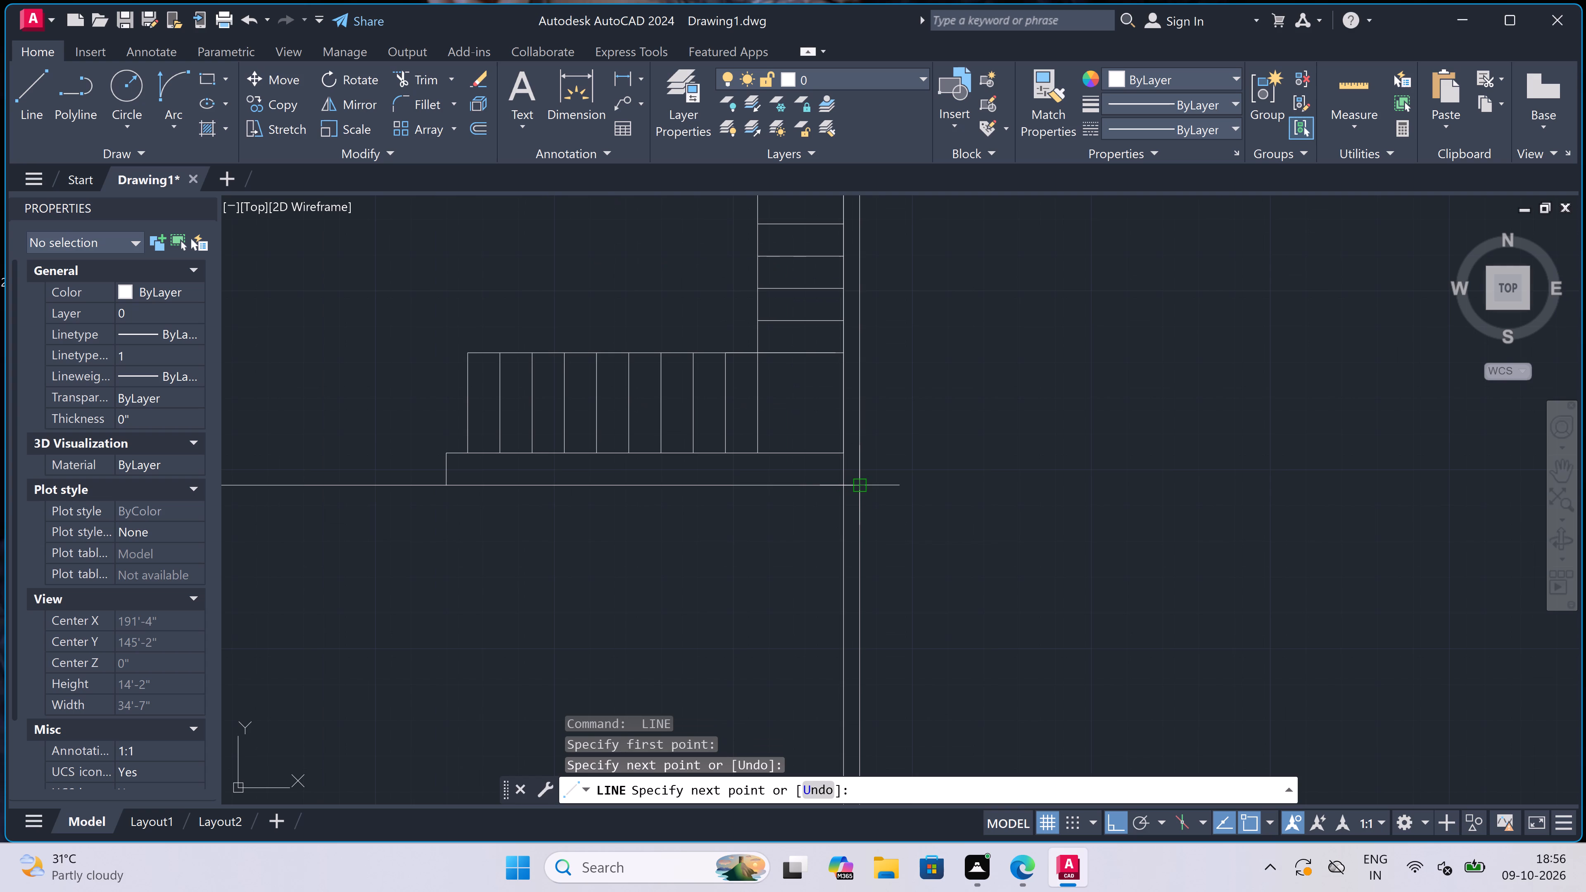
key(Escape)
Trim the right outer wall's lines below the bottom line and its inner line where the stair wall joins it.
scroll(889, 434, down, 1)
text(tr)
key(space)
click(919, 520)
click(800, 532)
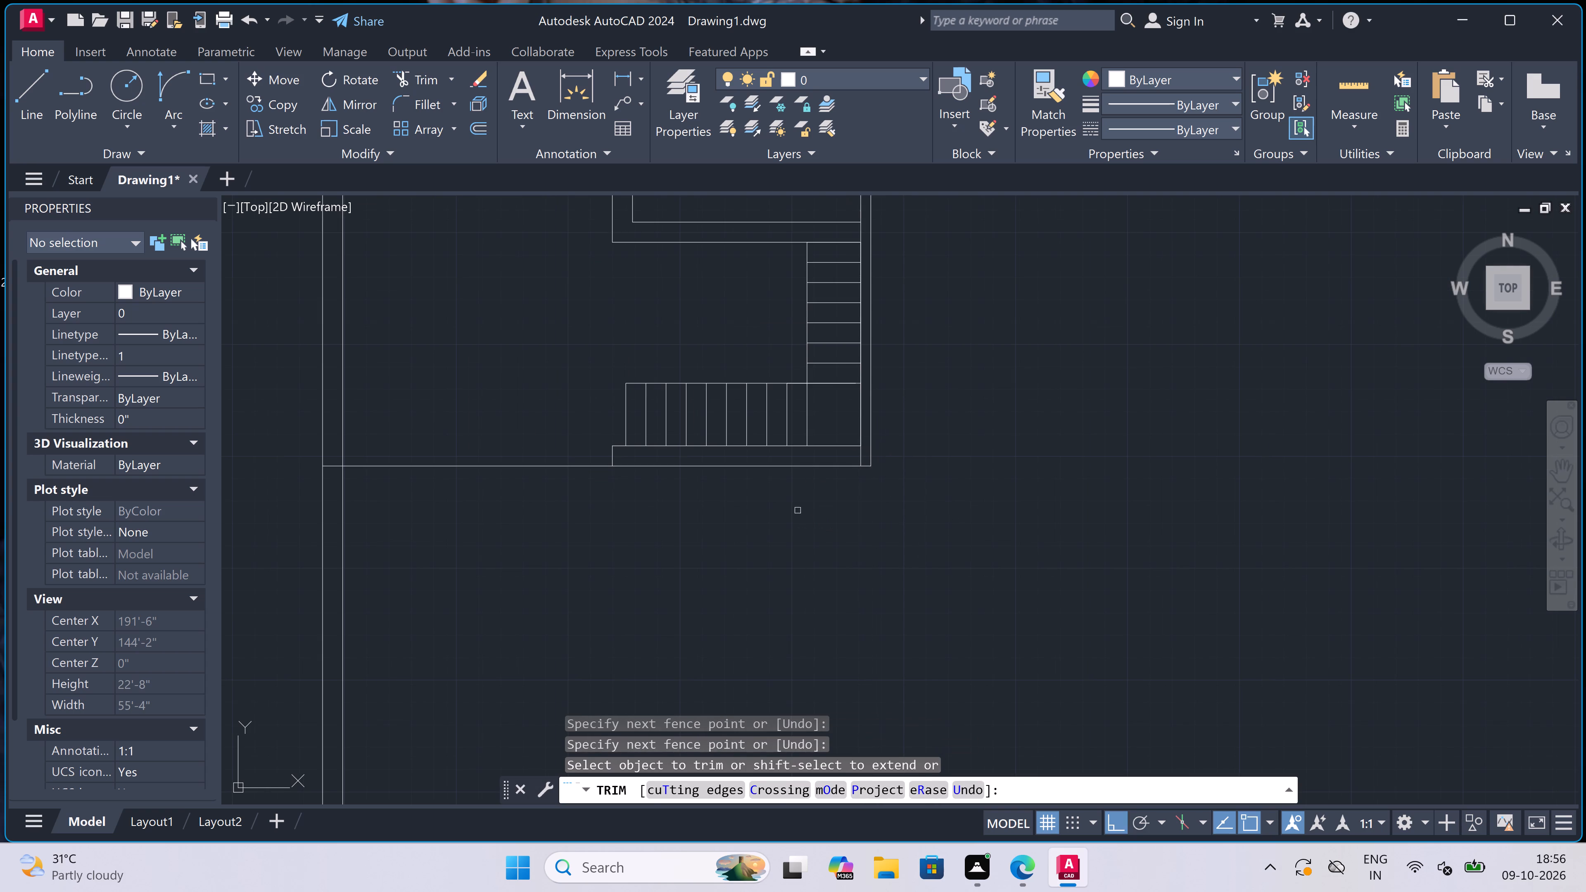
scroll(861, 450, up, 3)
click(862, 455)
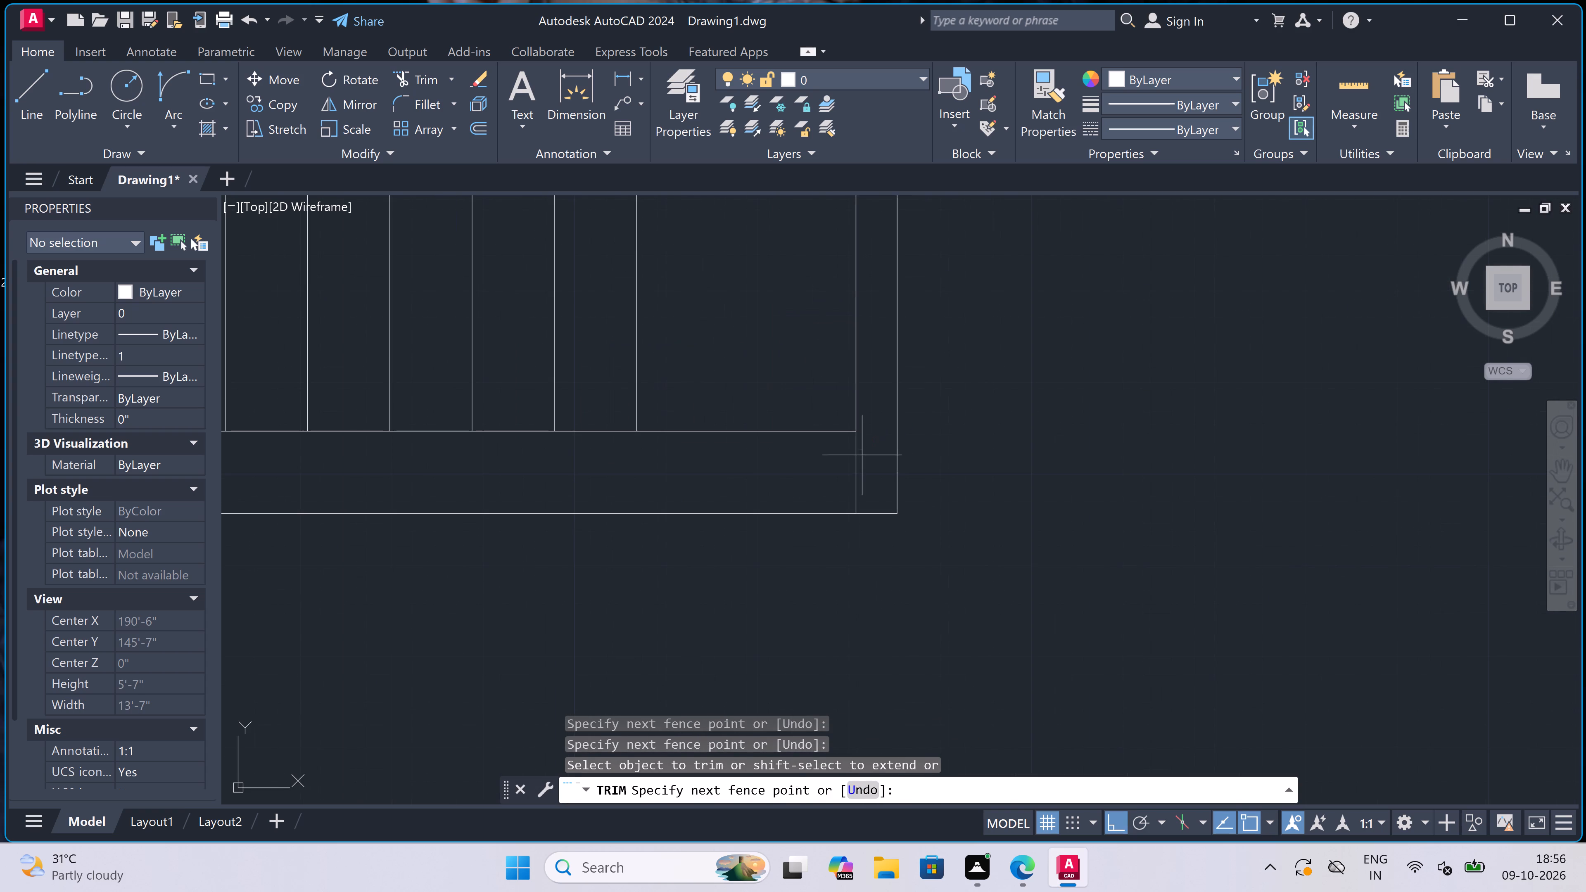
click(840, 465)
scroll(838, 461, down, 4)
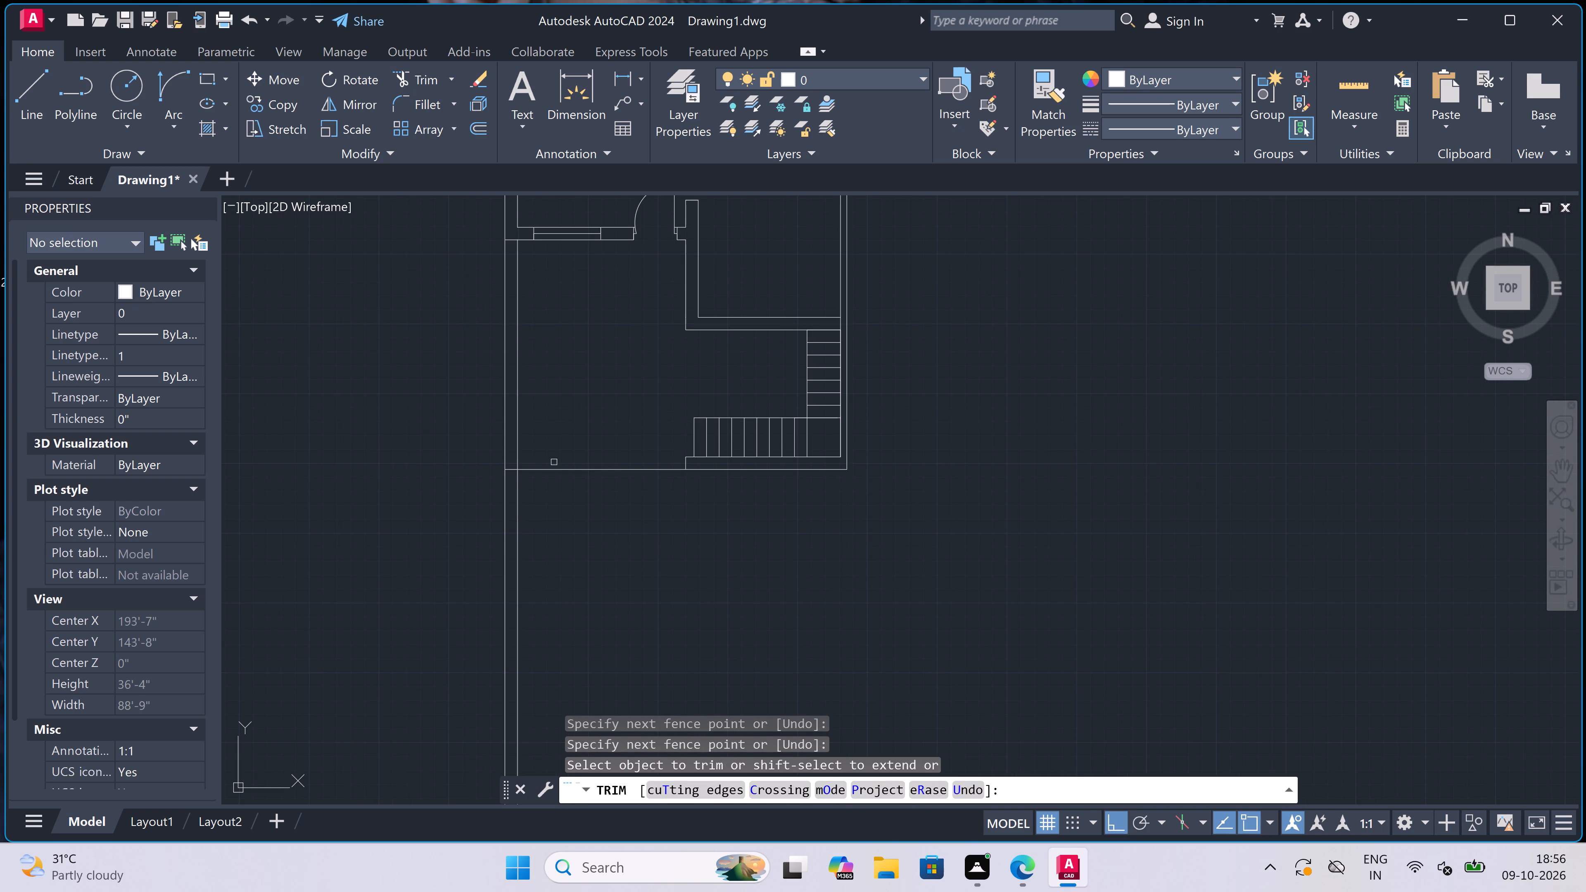
Trim both lines of the left outer wall below the new bottom line.
click(515, 514)
click(509, 508)
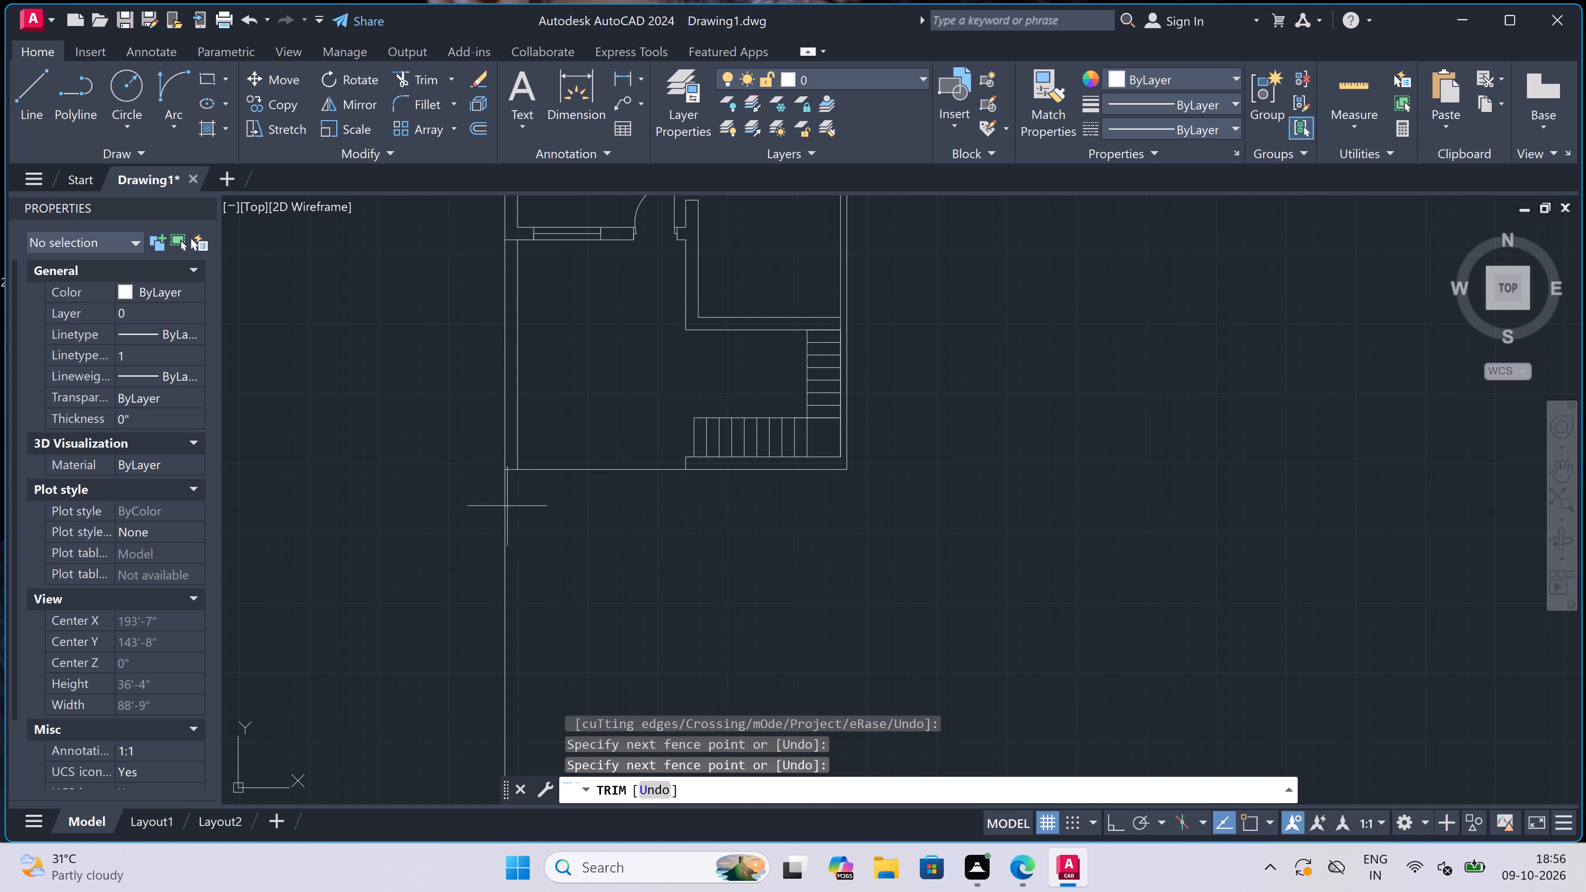
click(475, 475)
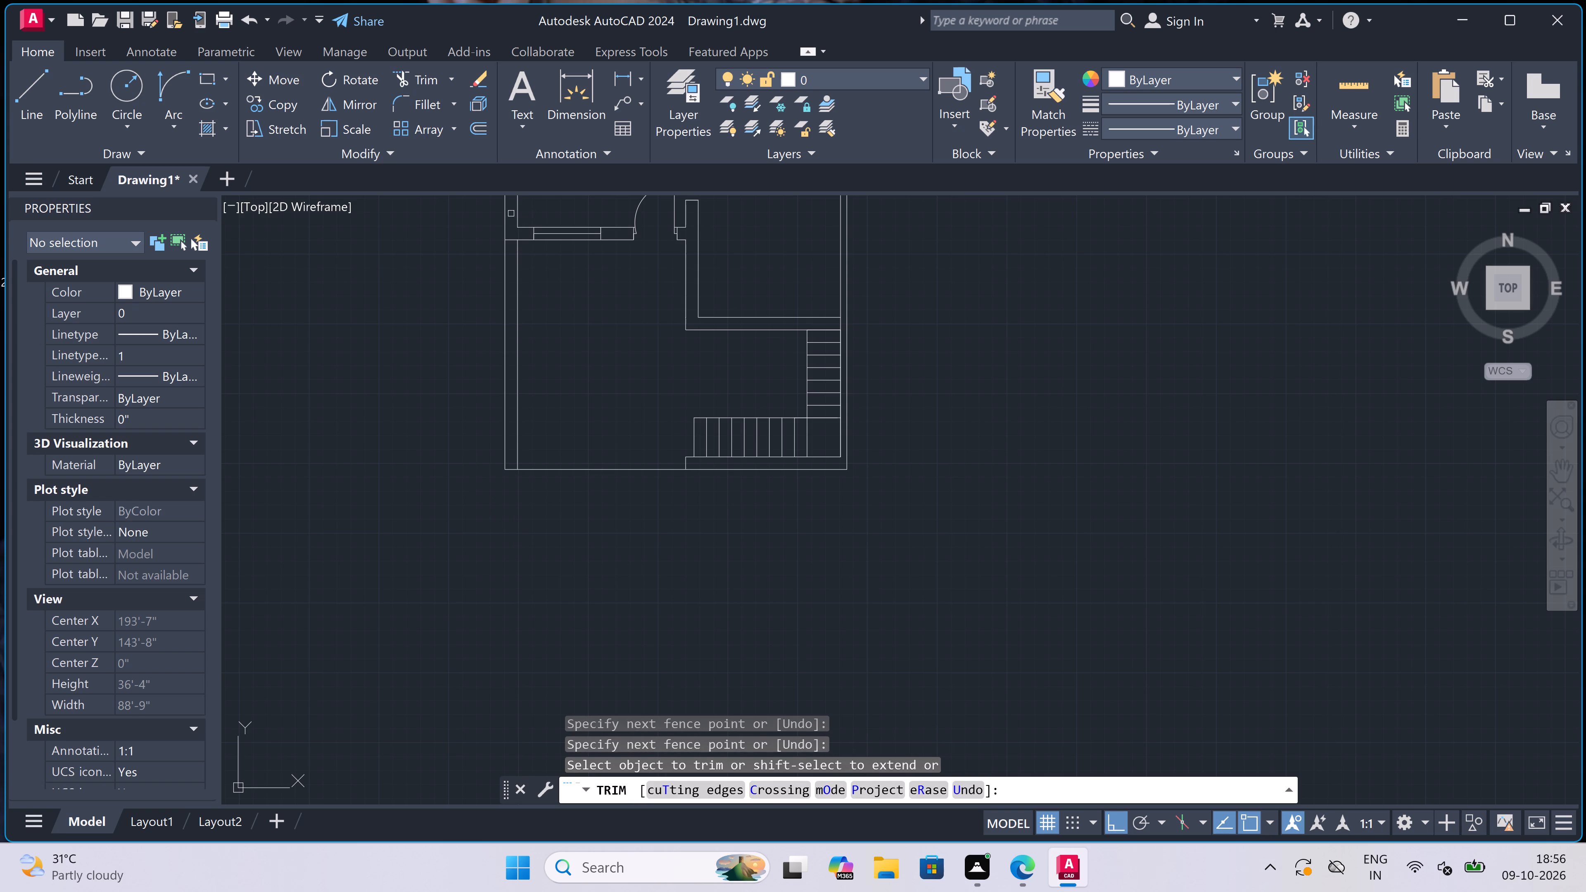
scroll(597, 440, down, 4)
scroll(558, 292, up, 3)
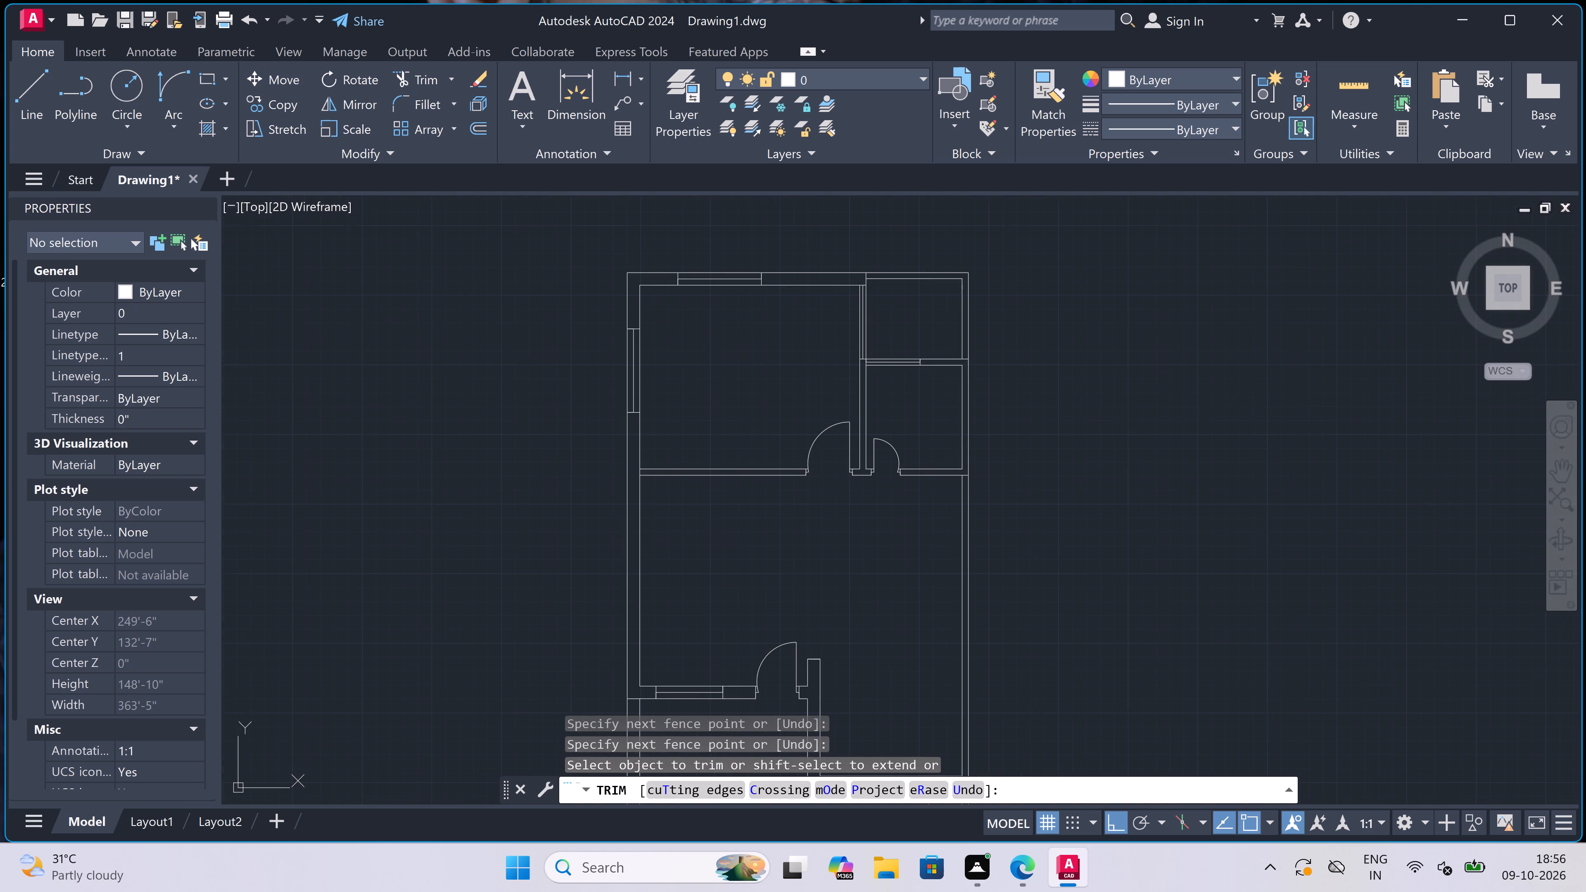
scroll(606, 511, down, 2)
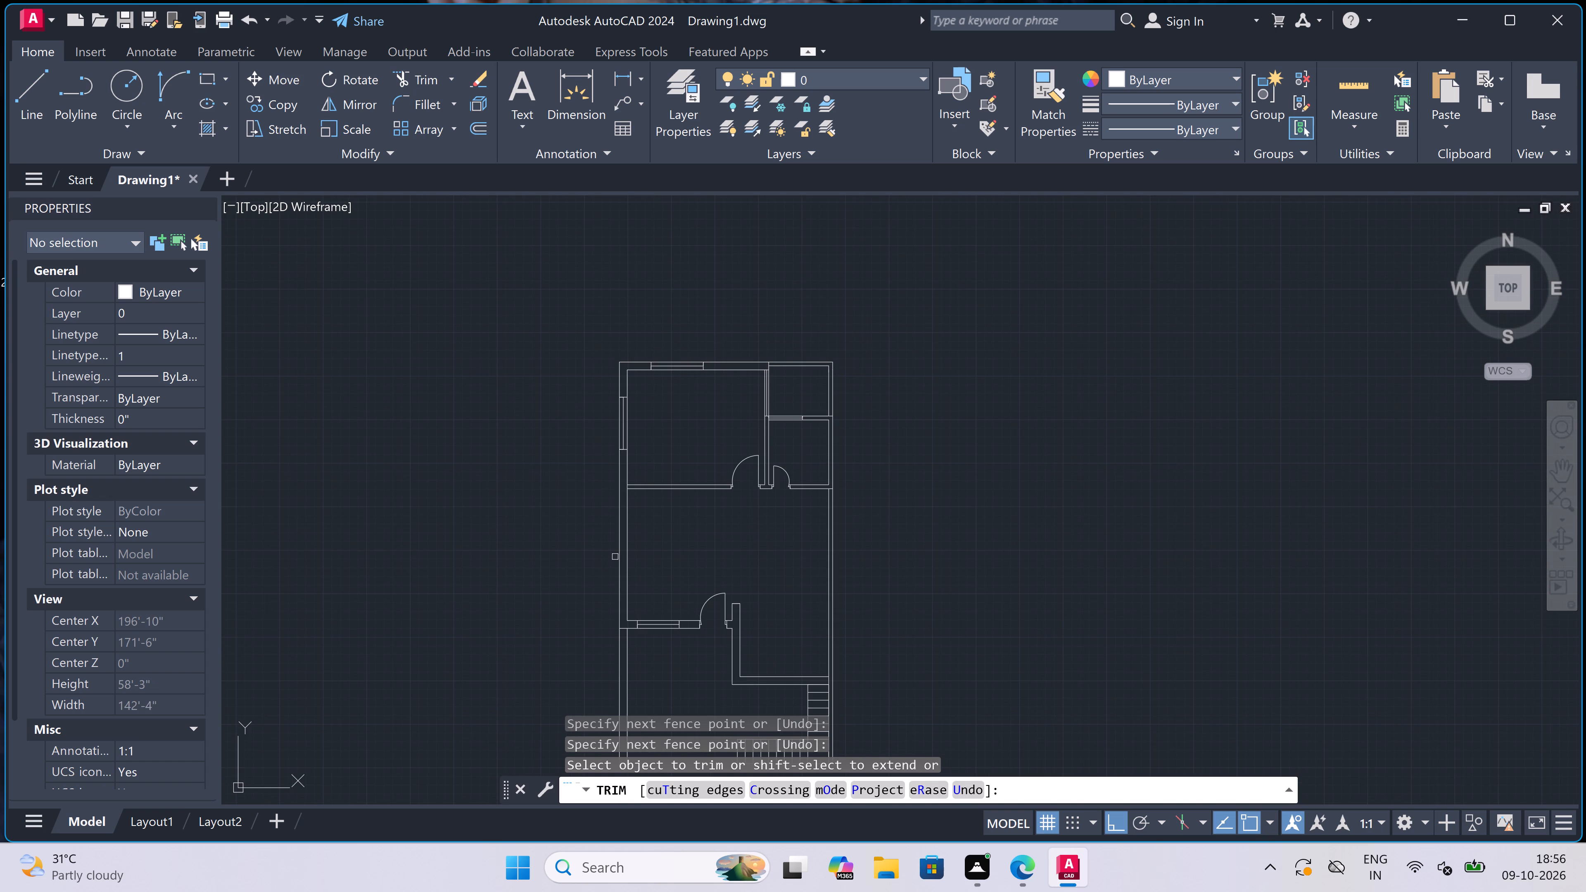
Draw a 3' window with a centre line across the horizontal wall above the stairs.
key(Escape)
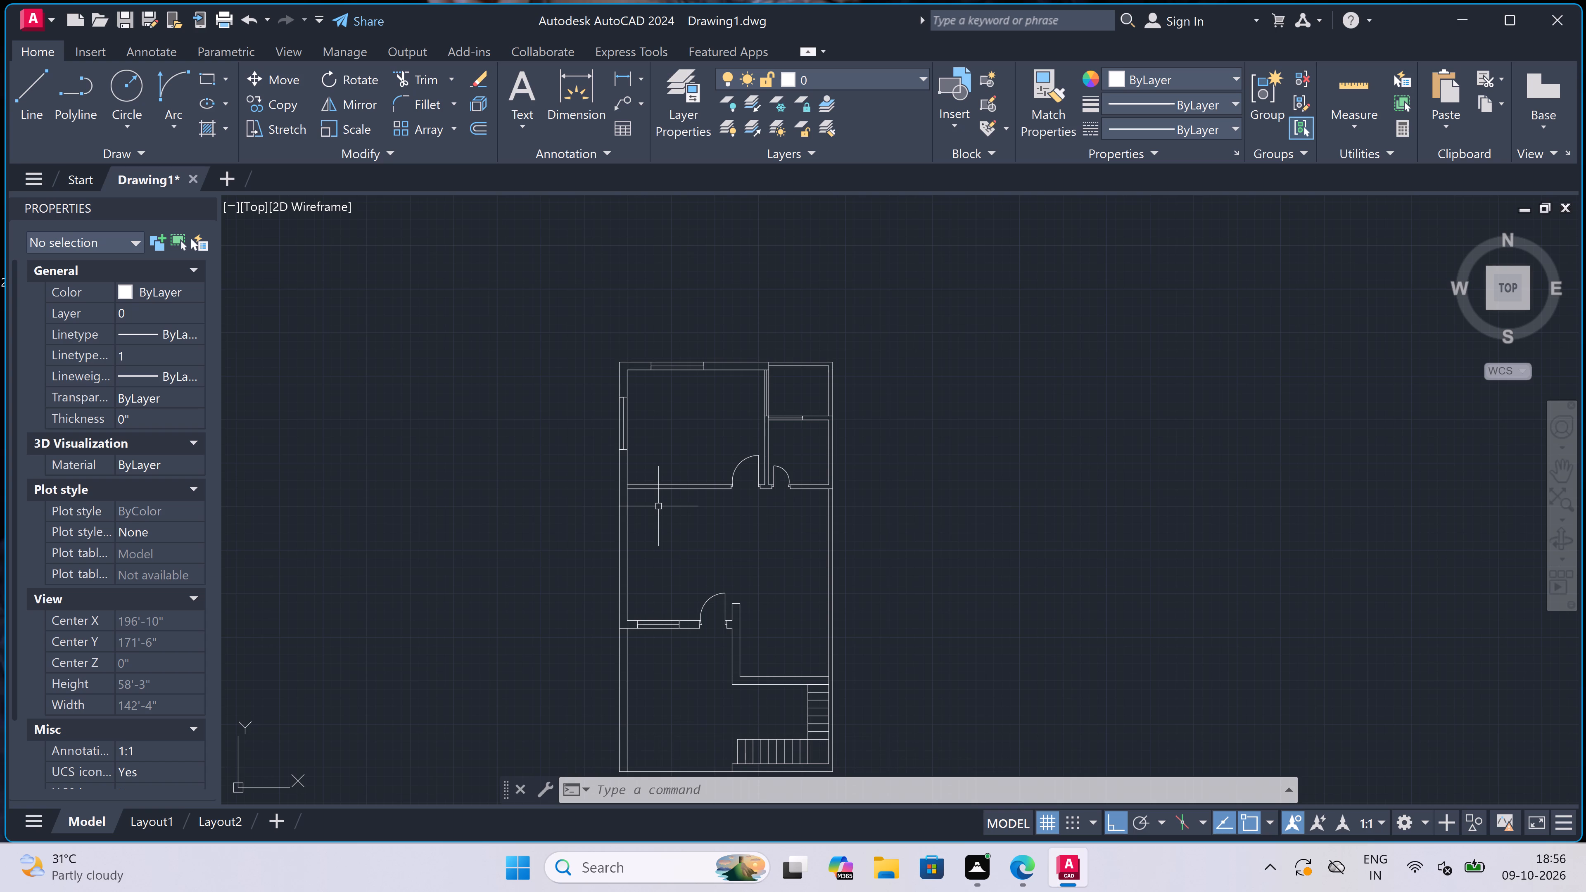
key(l)
key(space)
scroll(667, 474, down, 1)
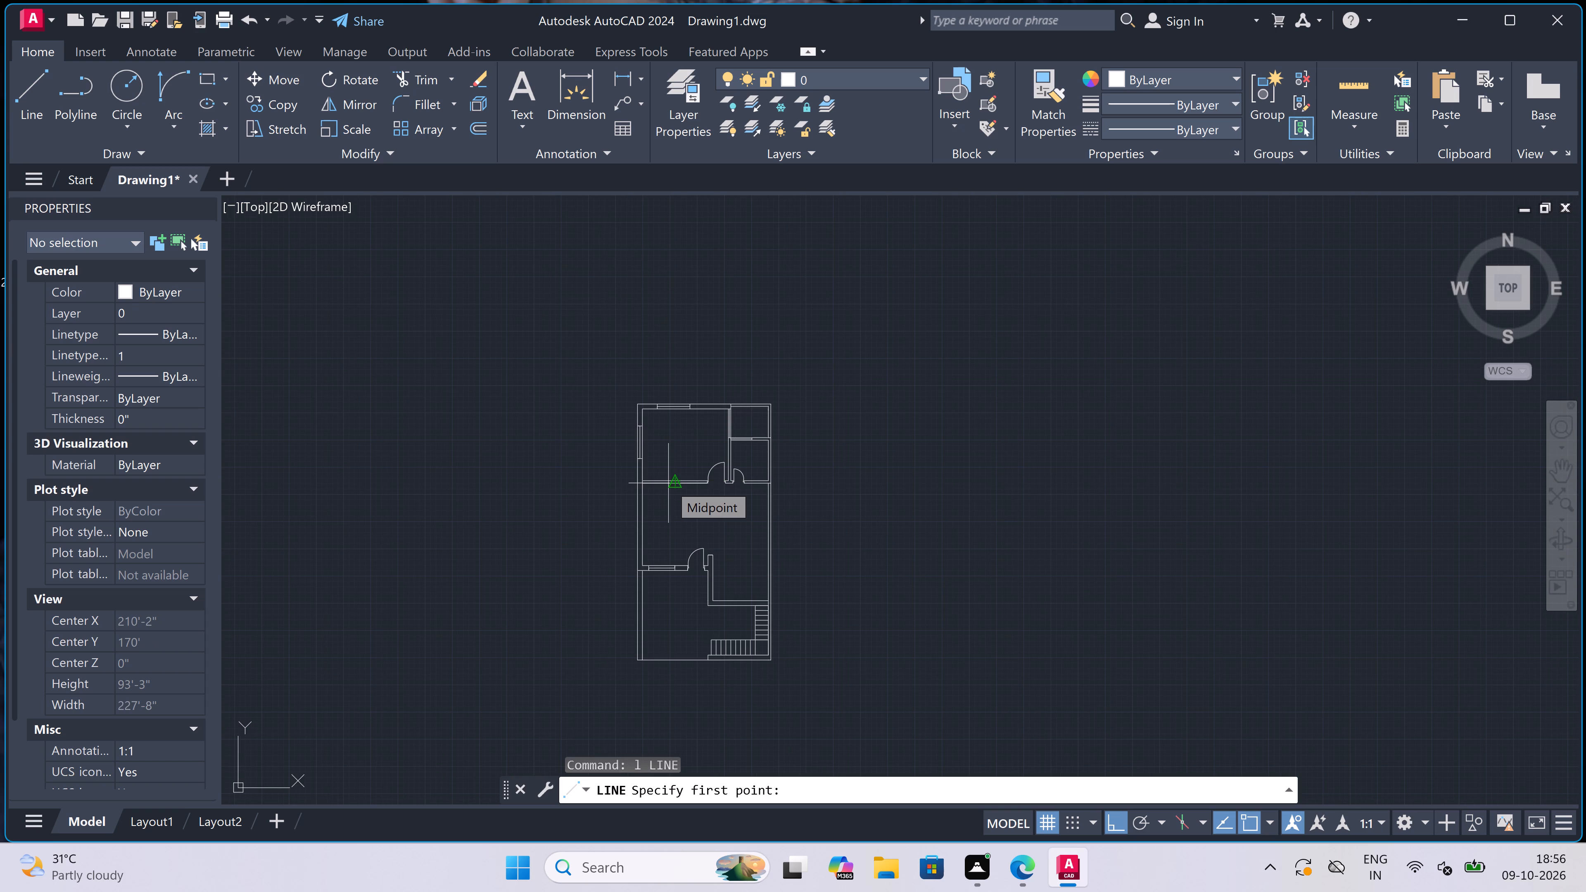
scroll(726, 625, up, 3)
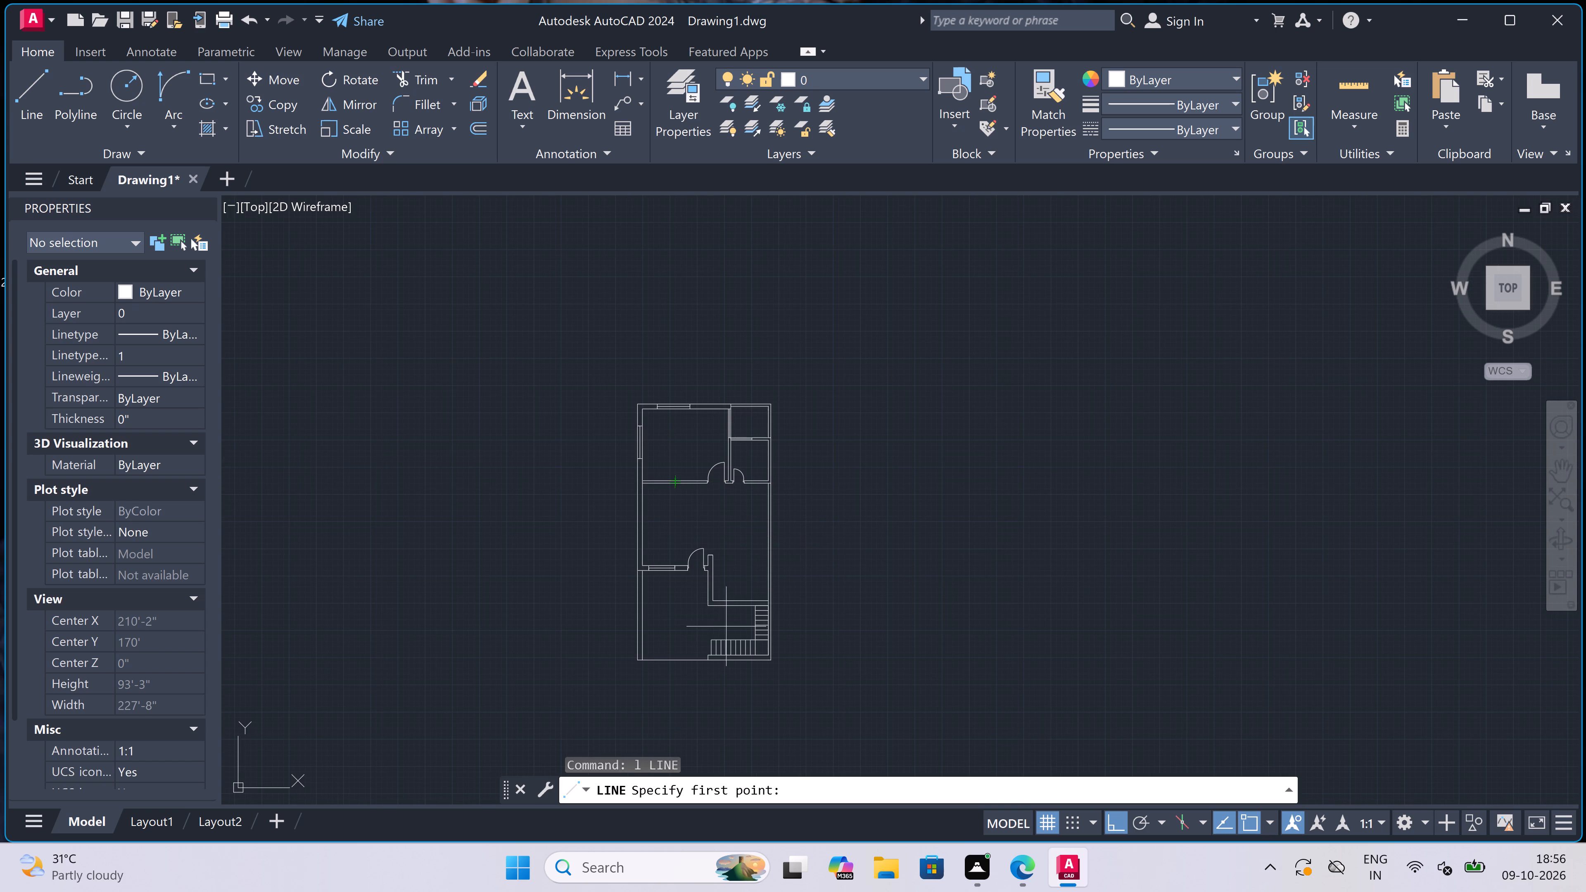
scroll(726, 521, up, 1)
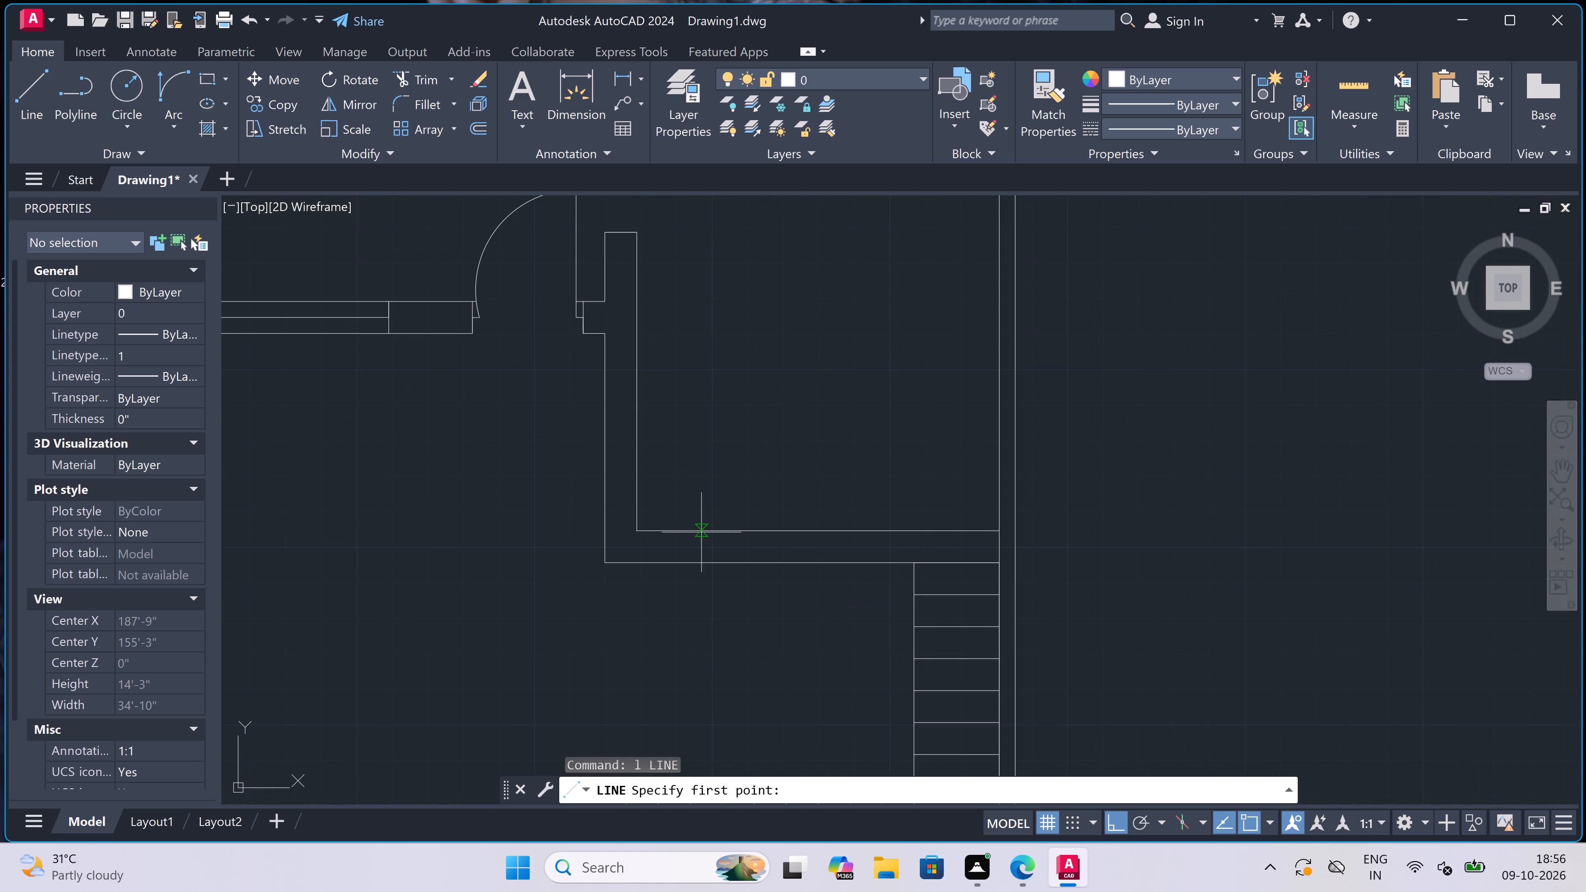
click(698, 532)
click(695, 558)
scroll(693, 543, up, 1)
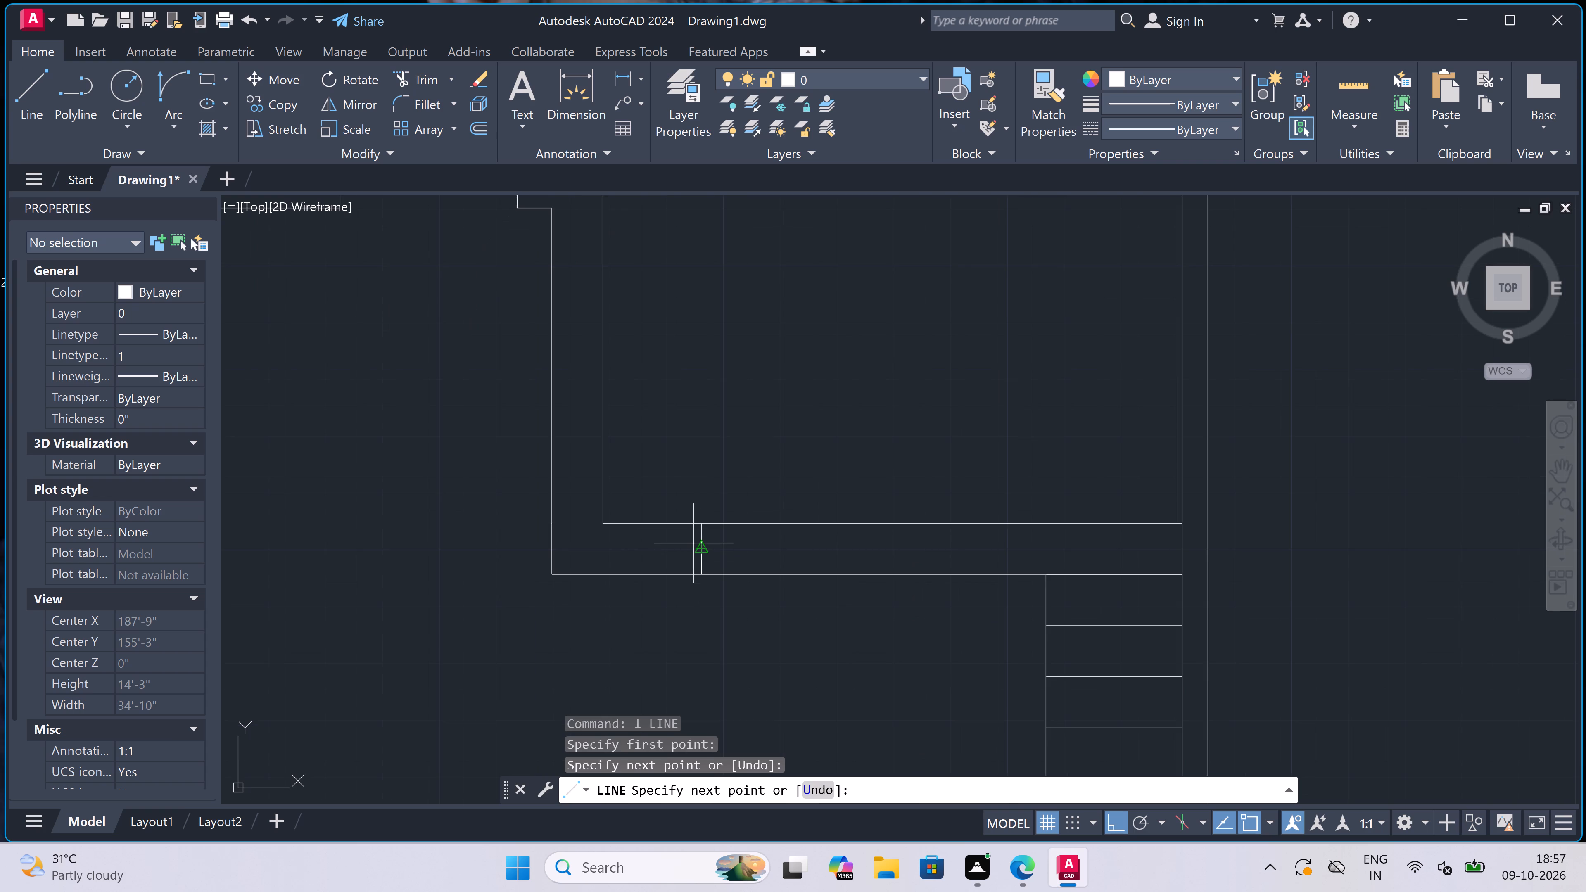
click(695, 546)
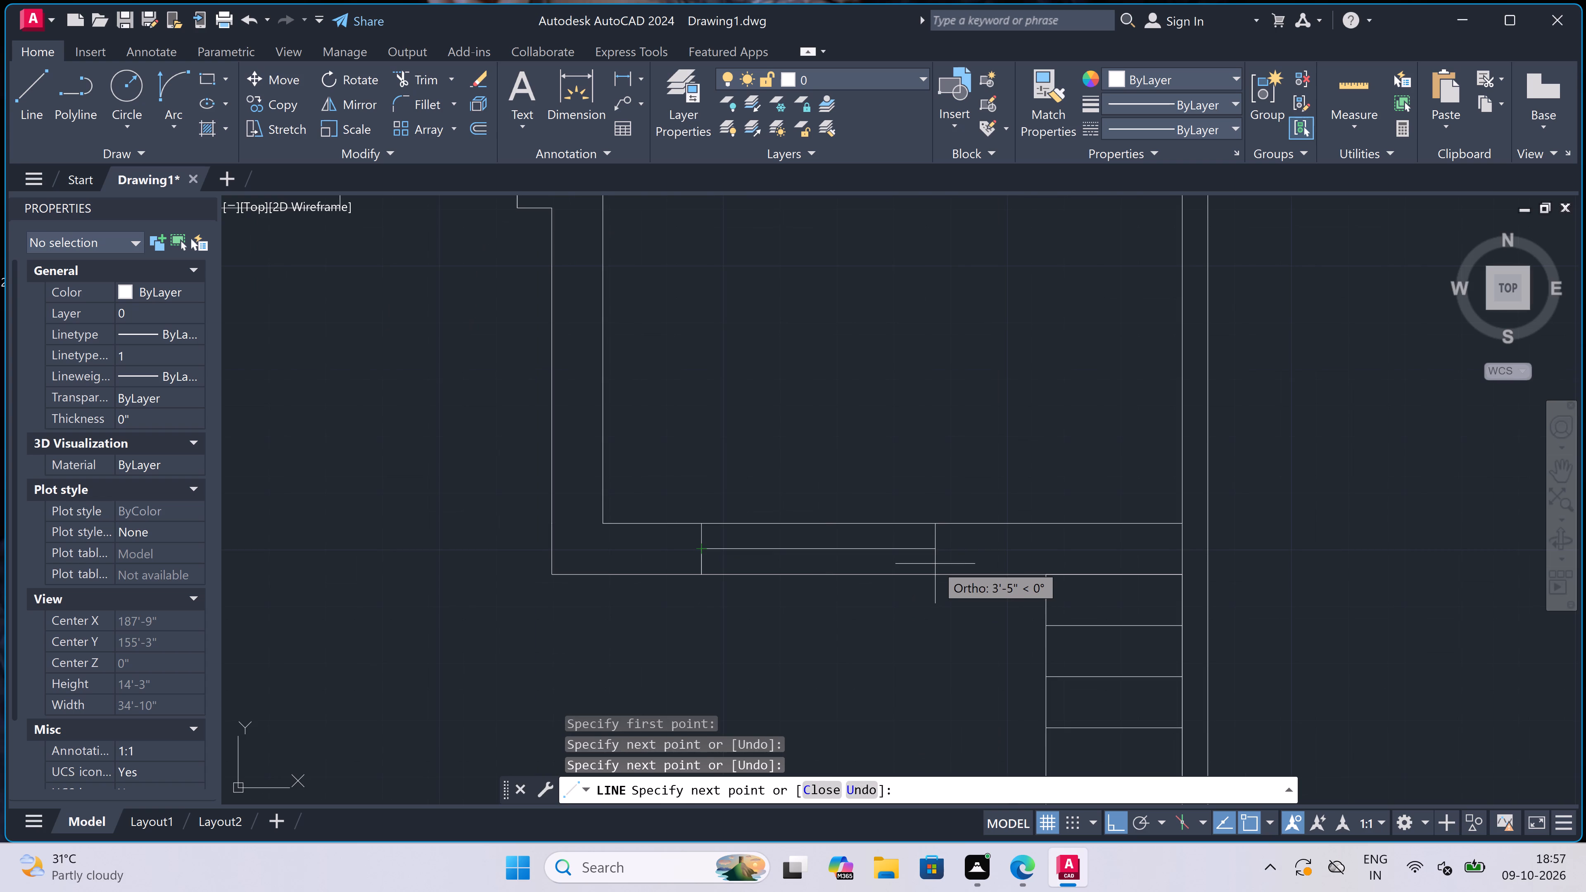
text(3')
key(space)
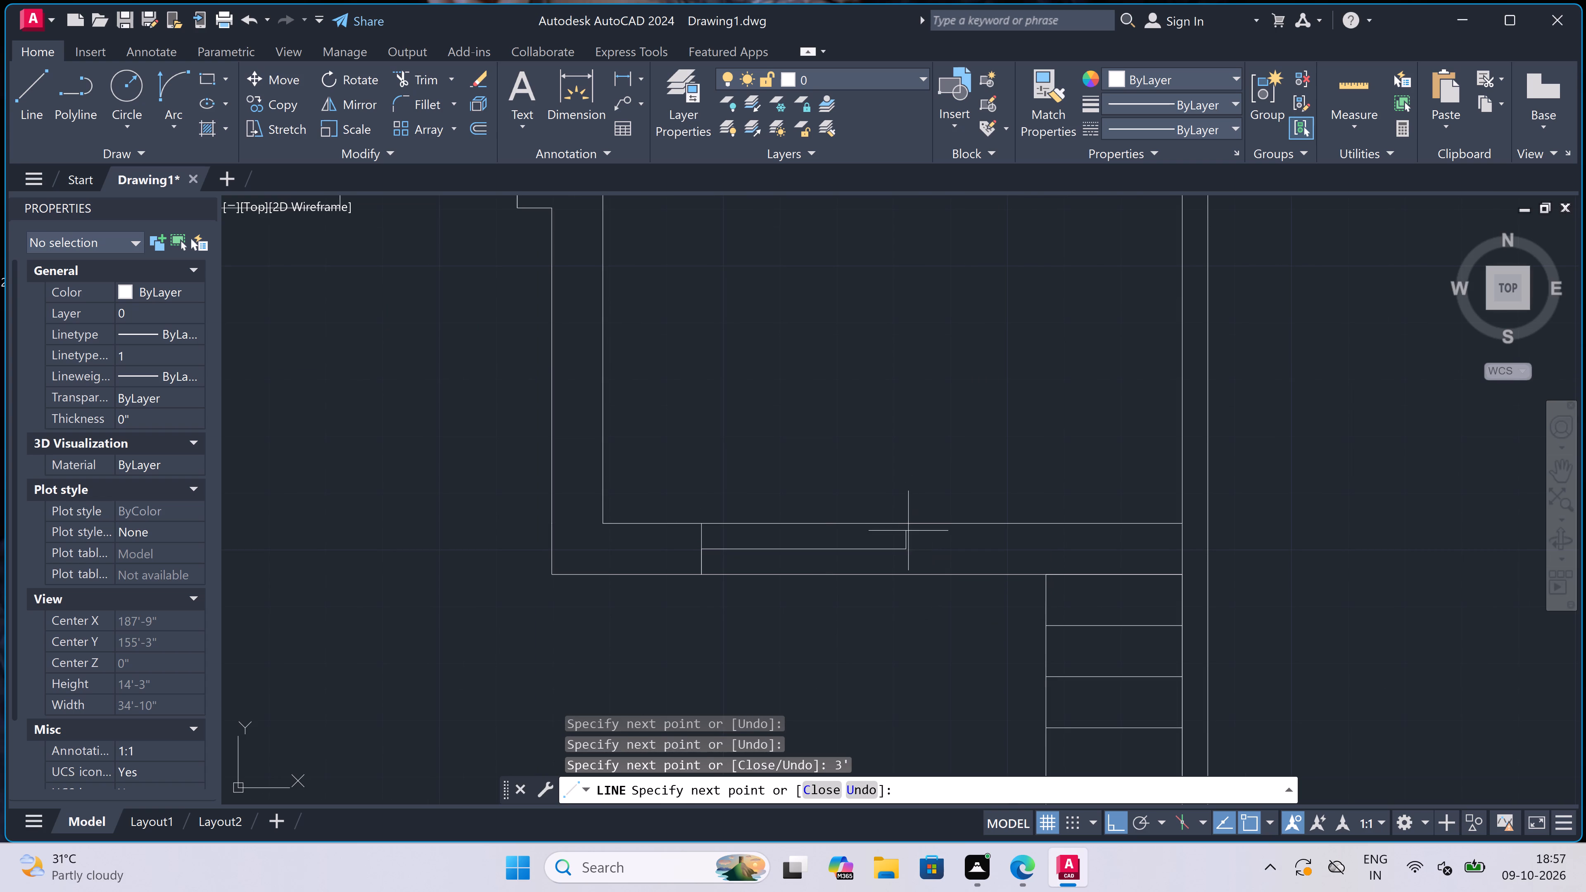
click(909, 533)
click(905, 573)
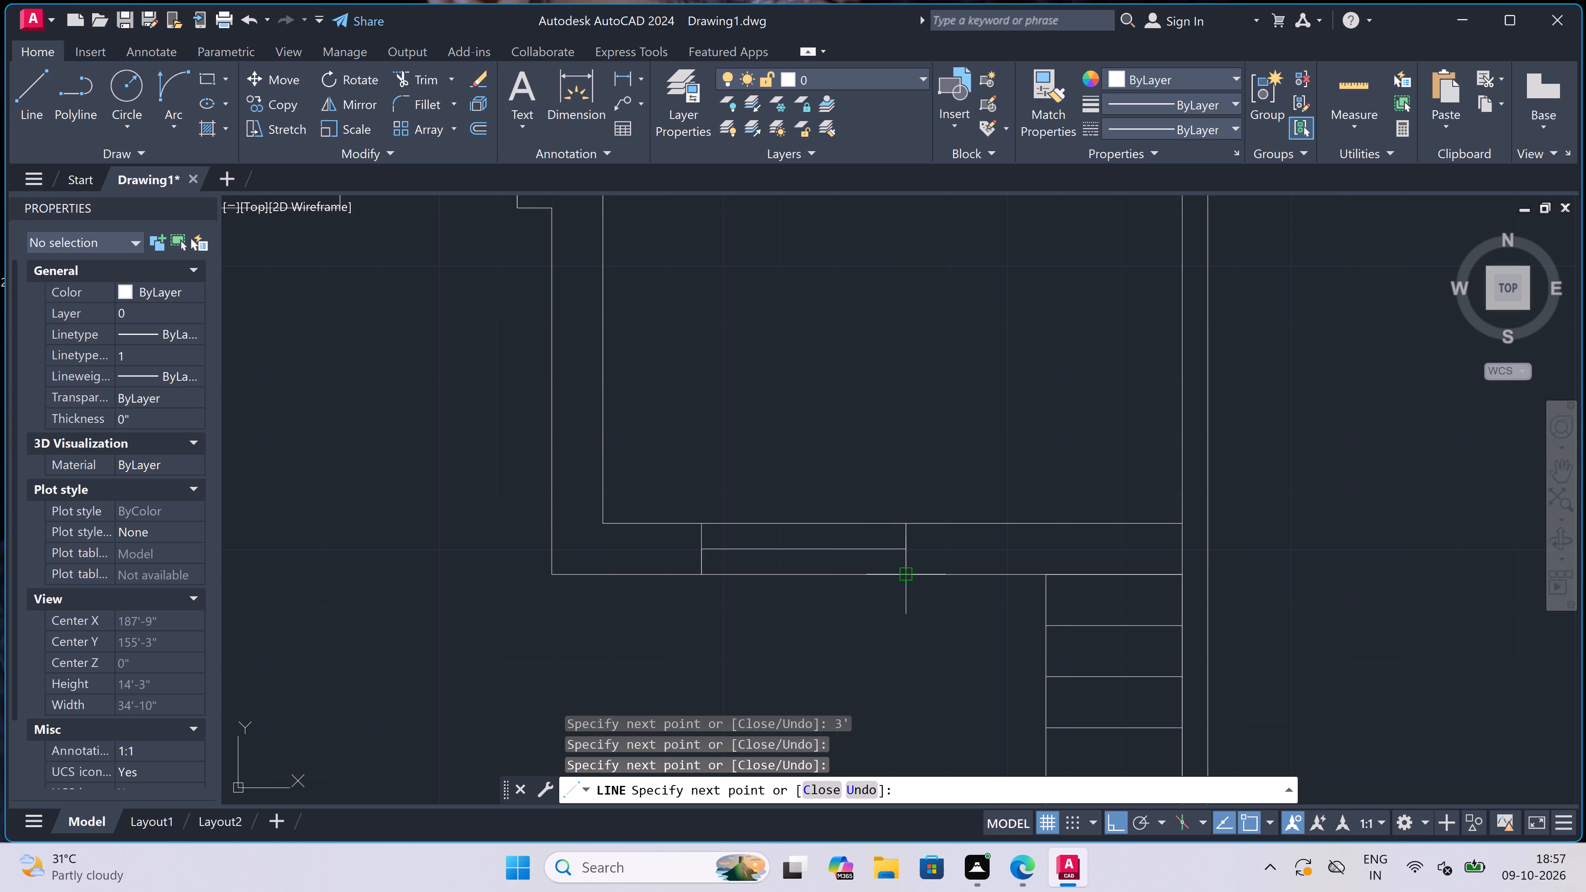
key(Escape)
Draw an L-shaped counter line inside the stair walls, starting near the short wall's top, running down about 5', ending at the right outer wall.
key(space)
scroll(826, 638, down, 1)
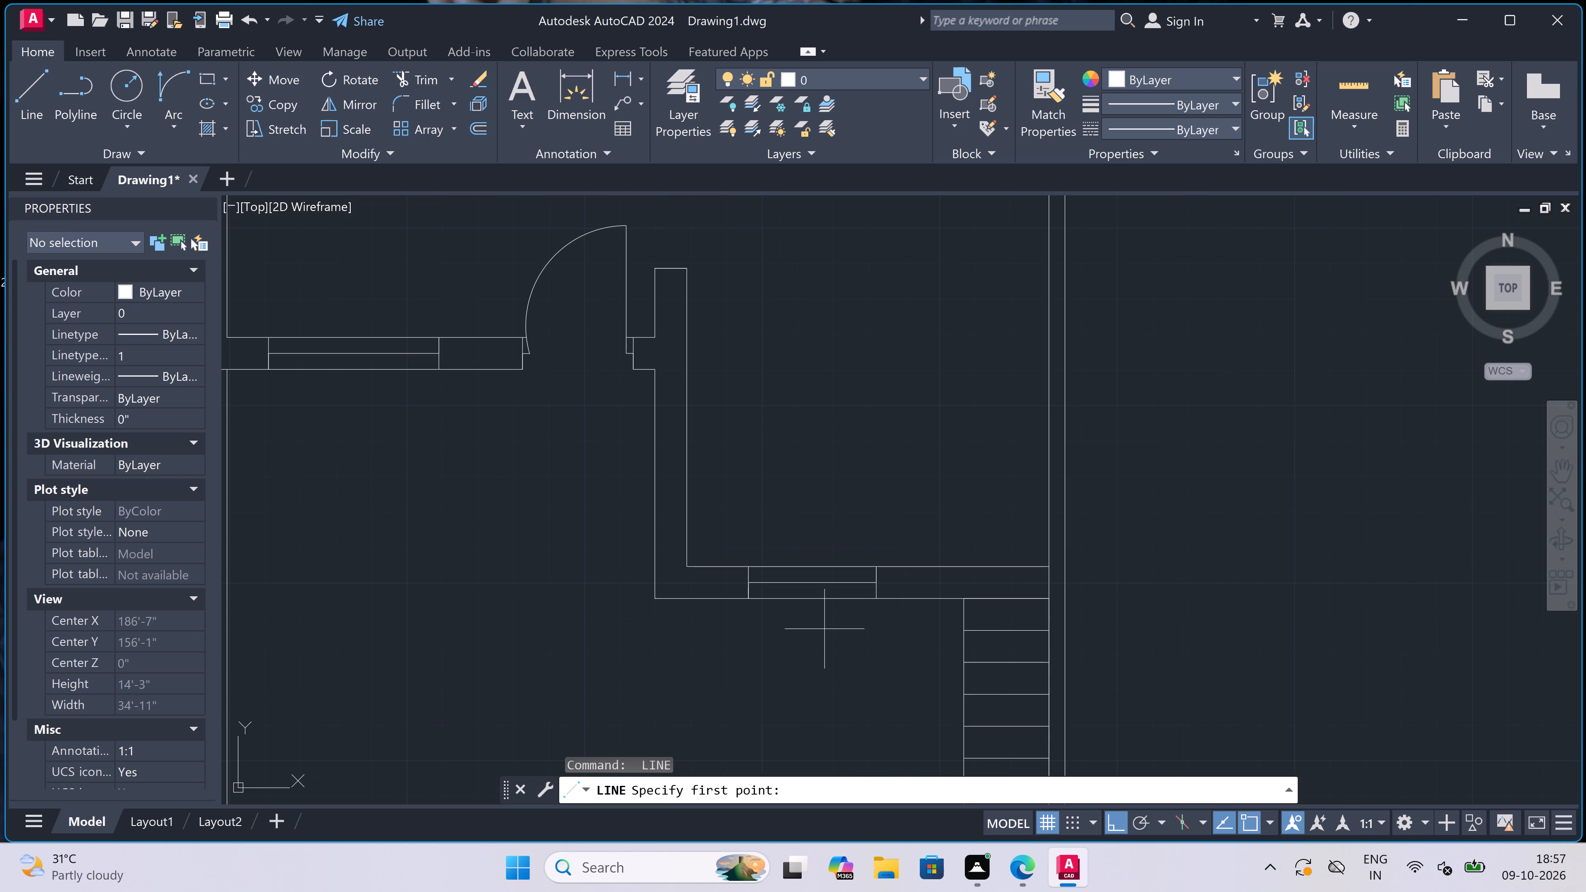
scroll(819, 442, down, 1)
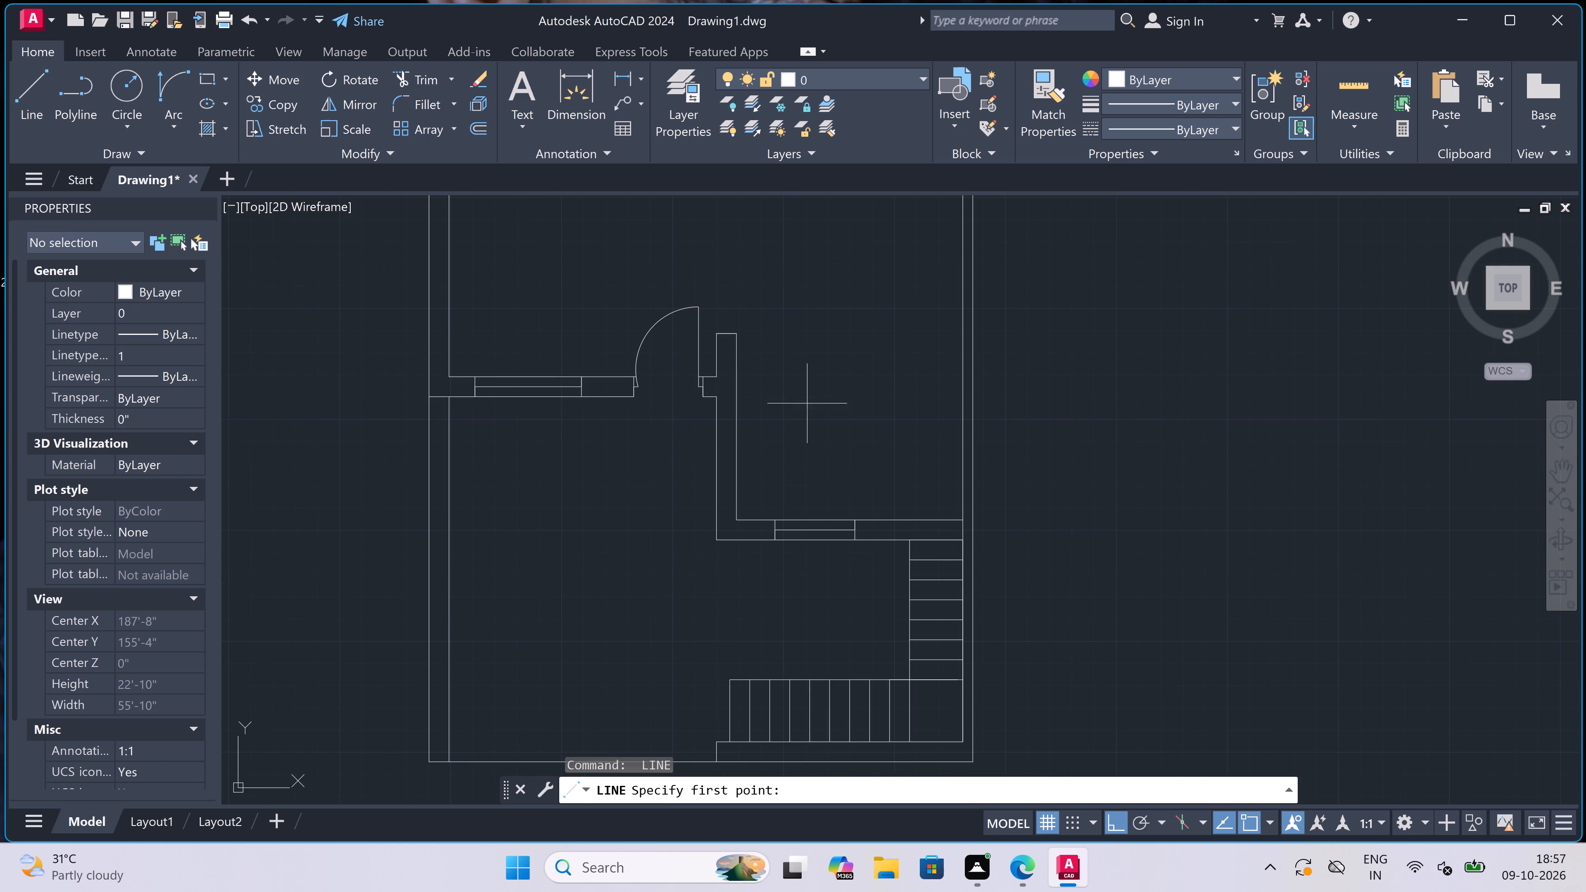
scroll(770, 371, up, 1)
click(720, 341)
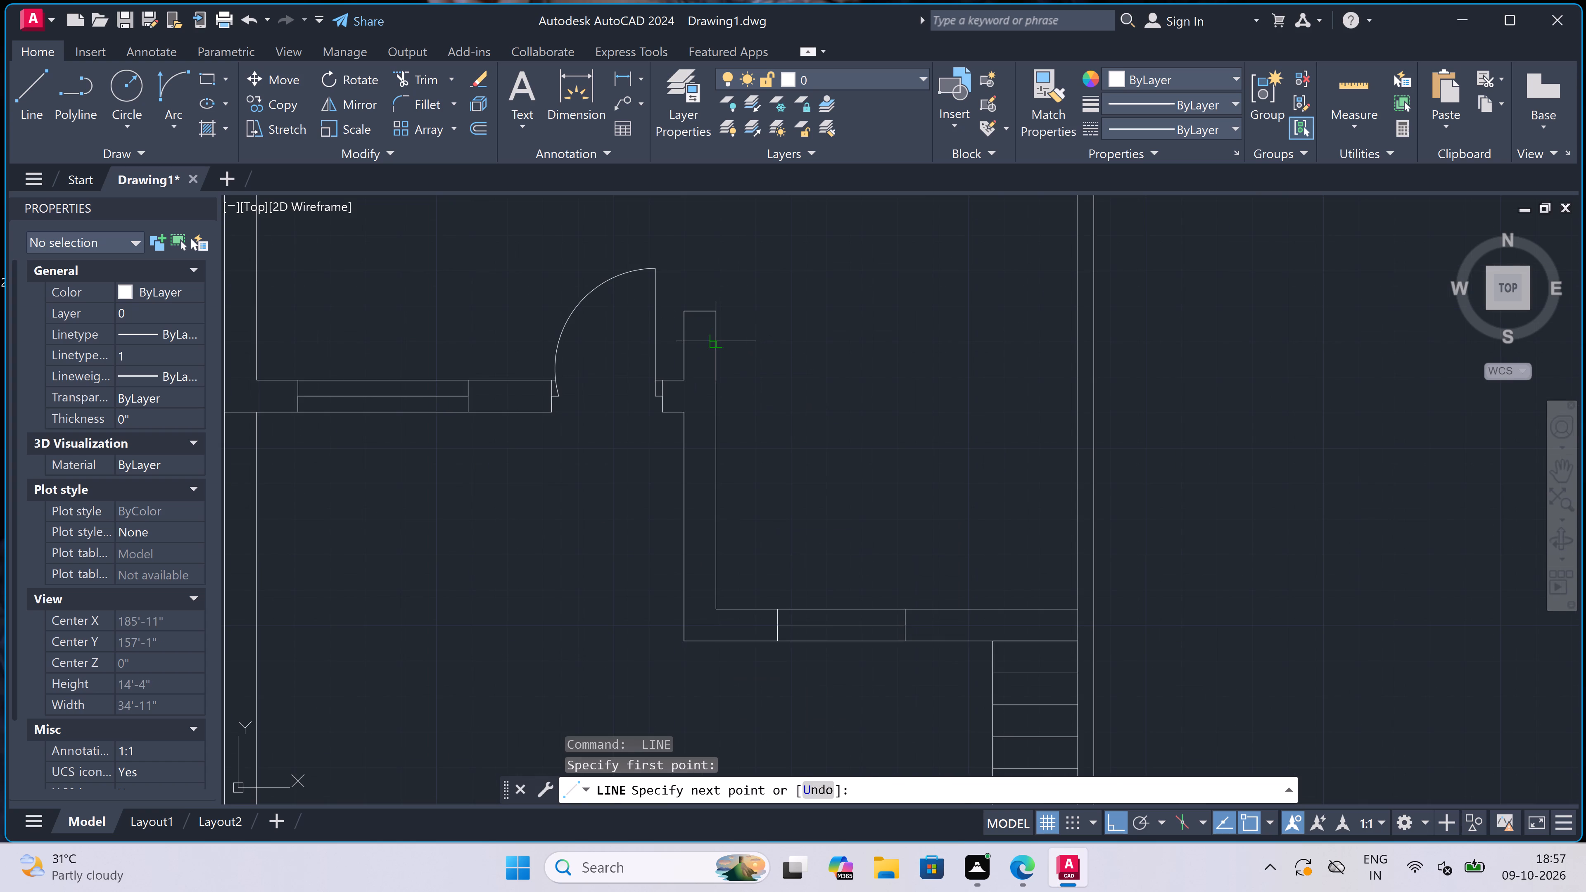
click(774, 352)
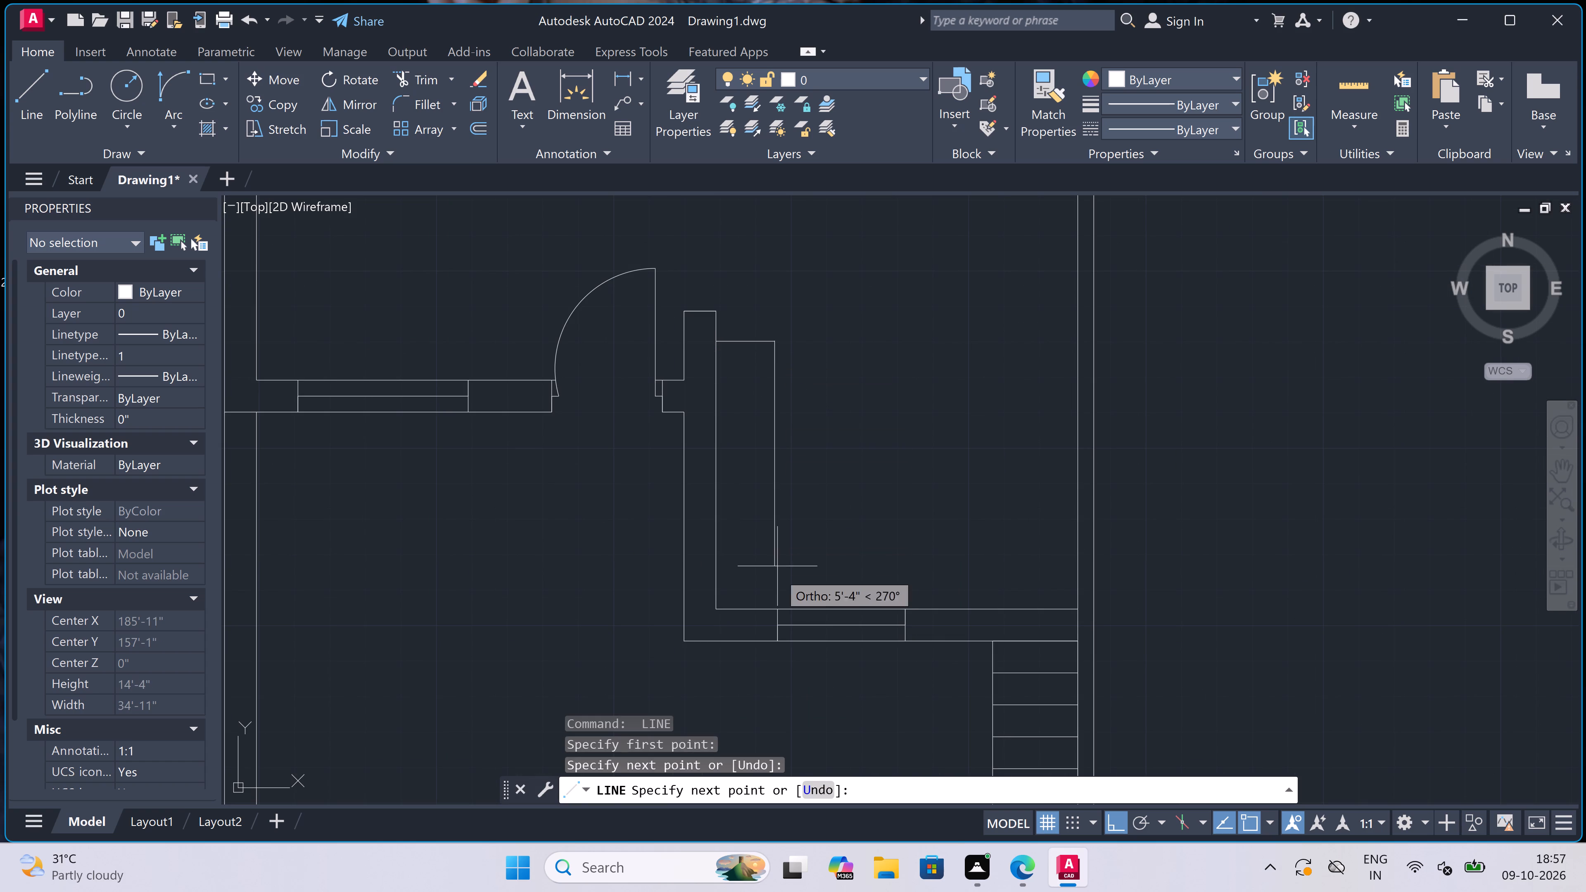
click(779, 552)
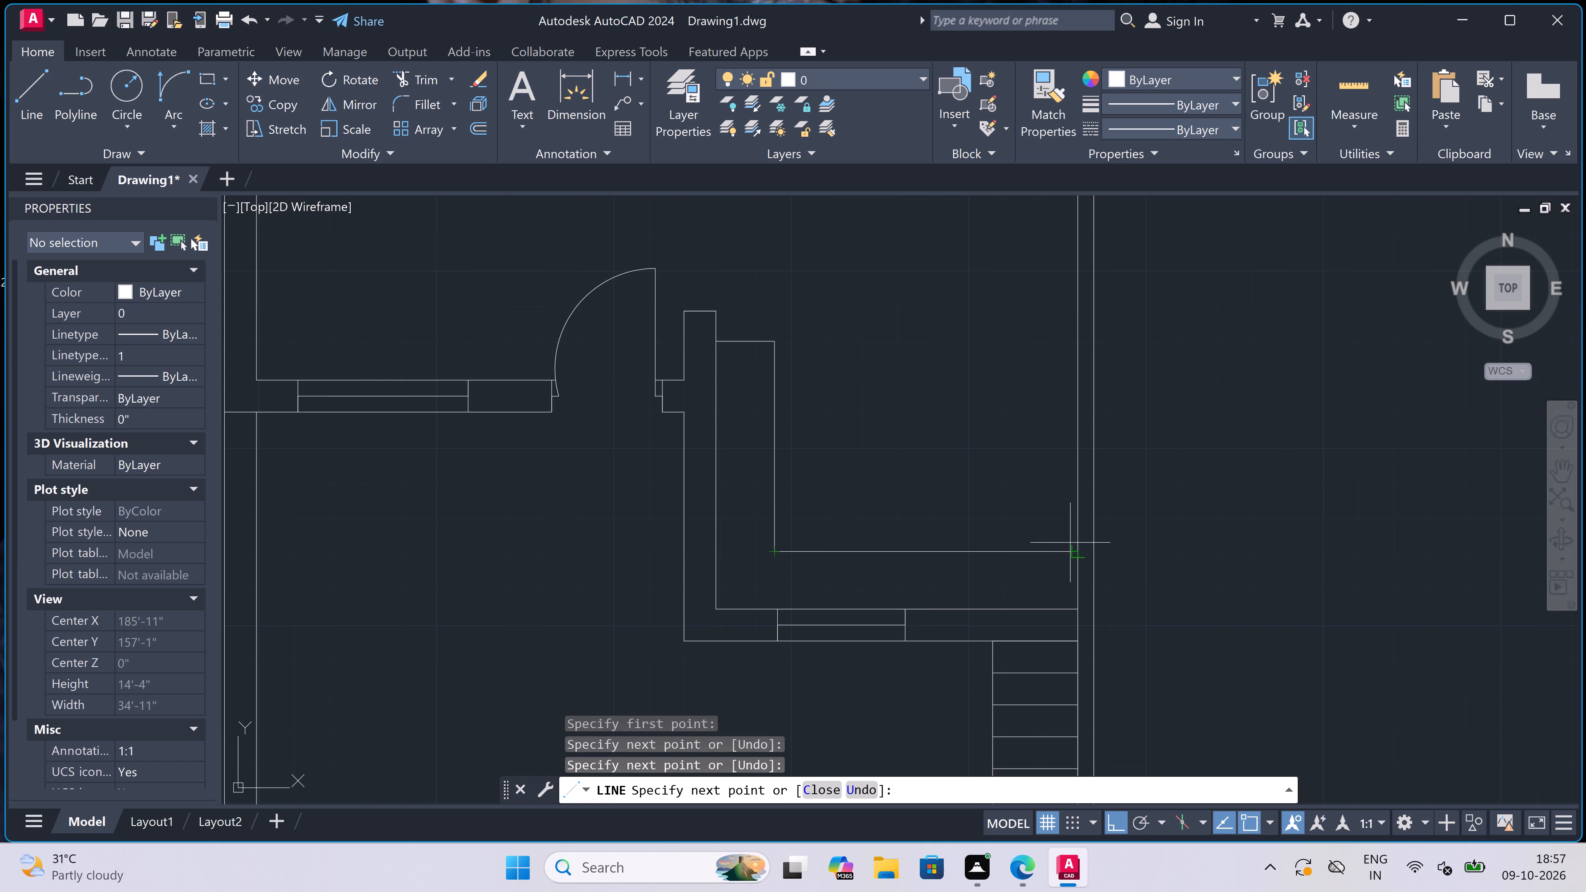
click(1074, 551)
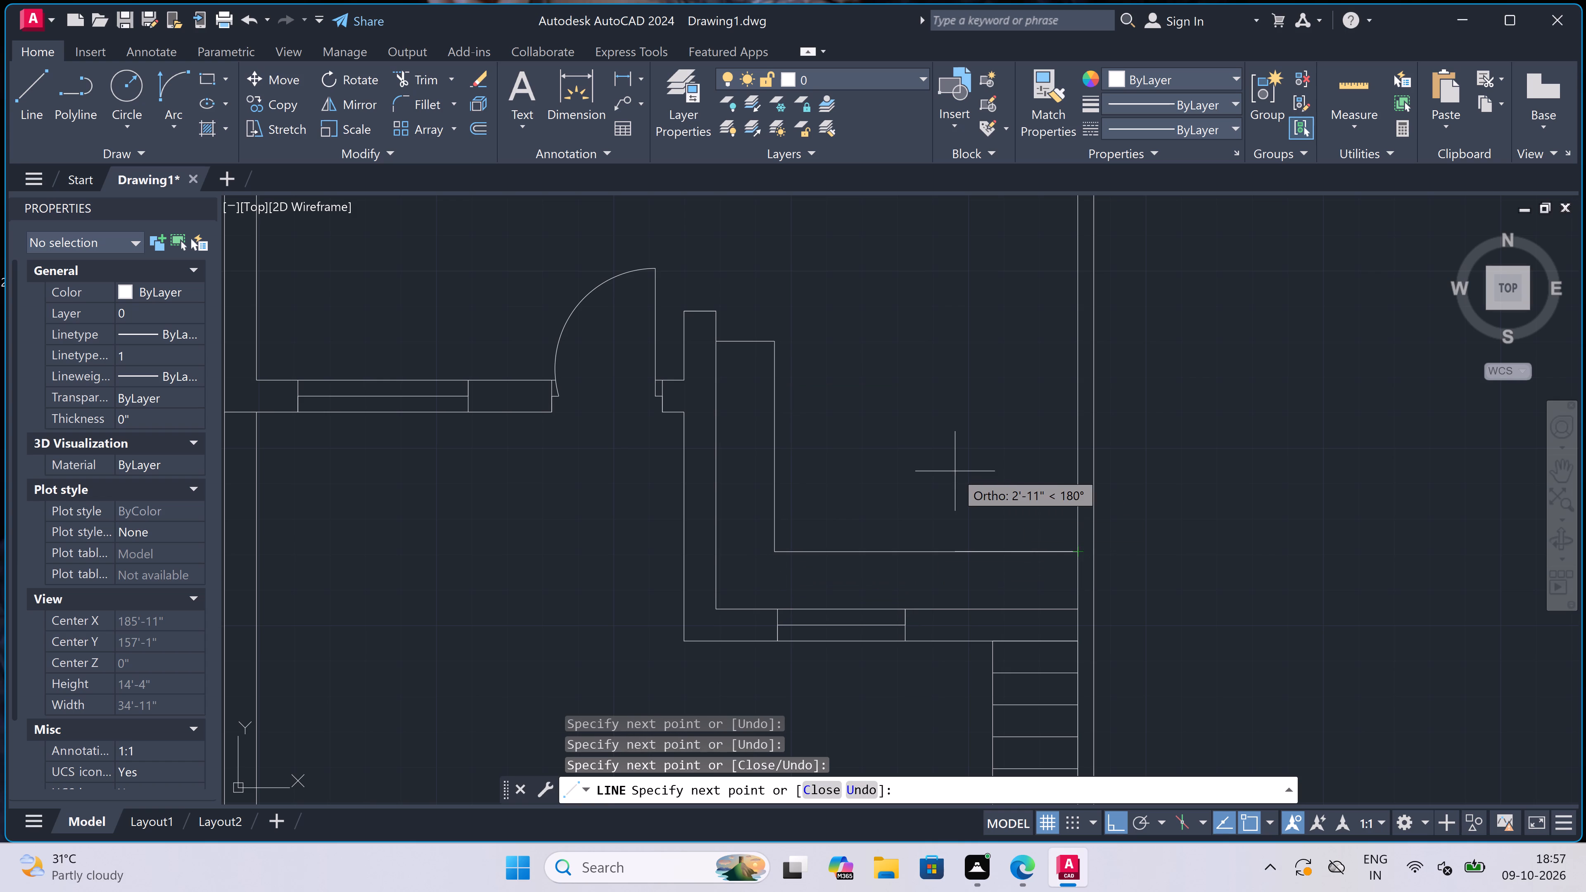
key(Escape)
Draw a 5' window with a centre line in the left outer wall of the middle room.
scroll(896, 473, down, 2)
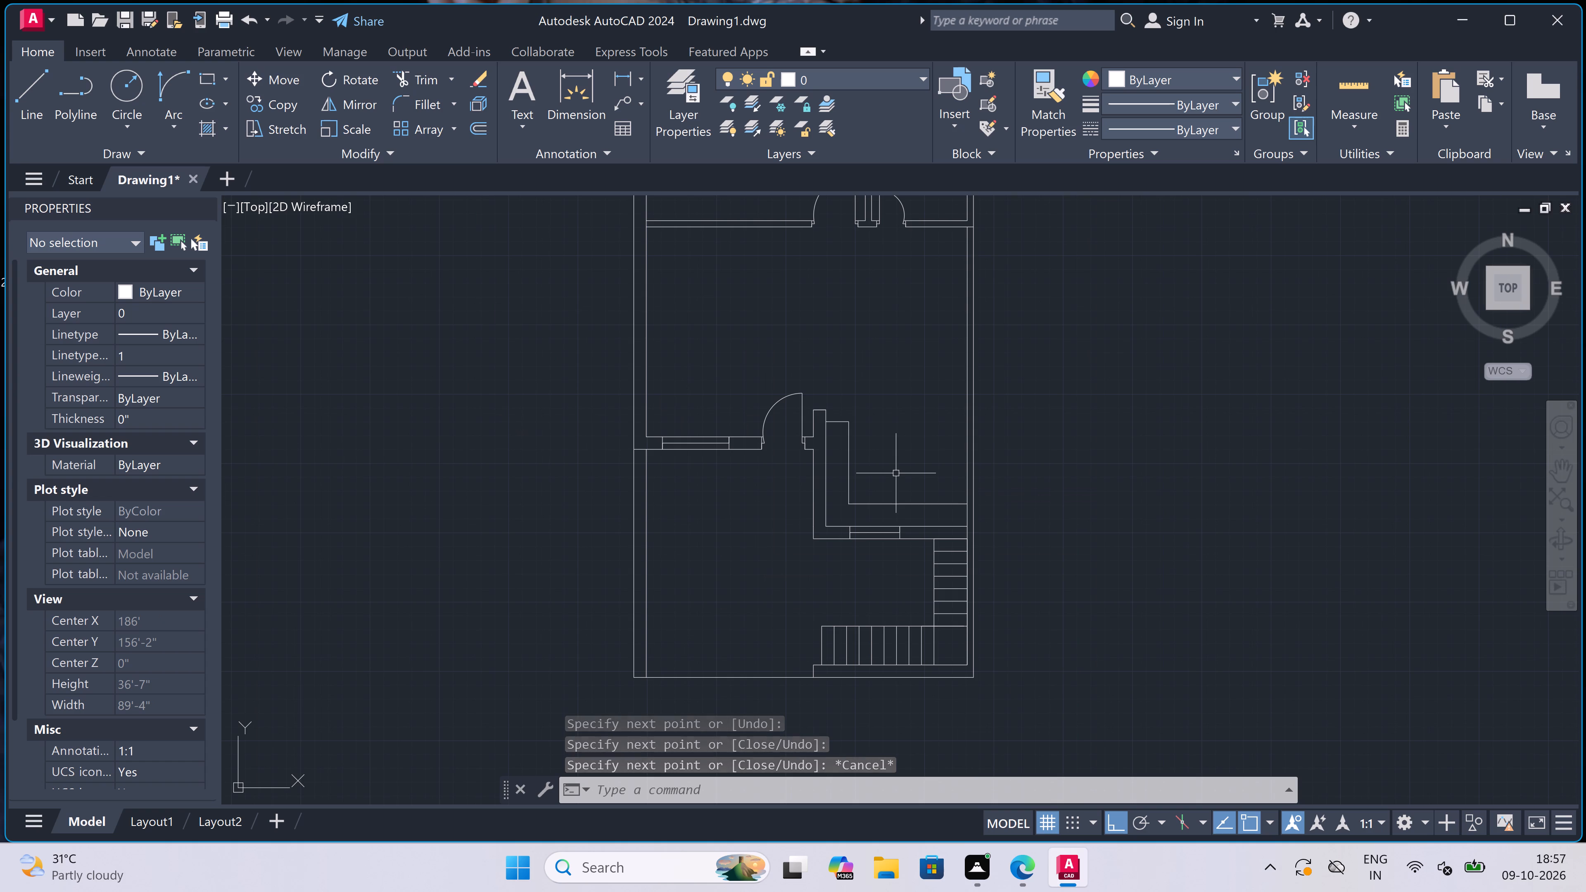
scroll(896, 473, down, 2)
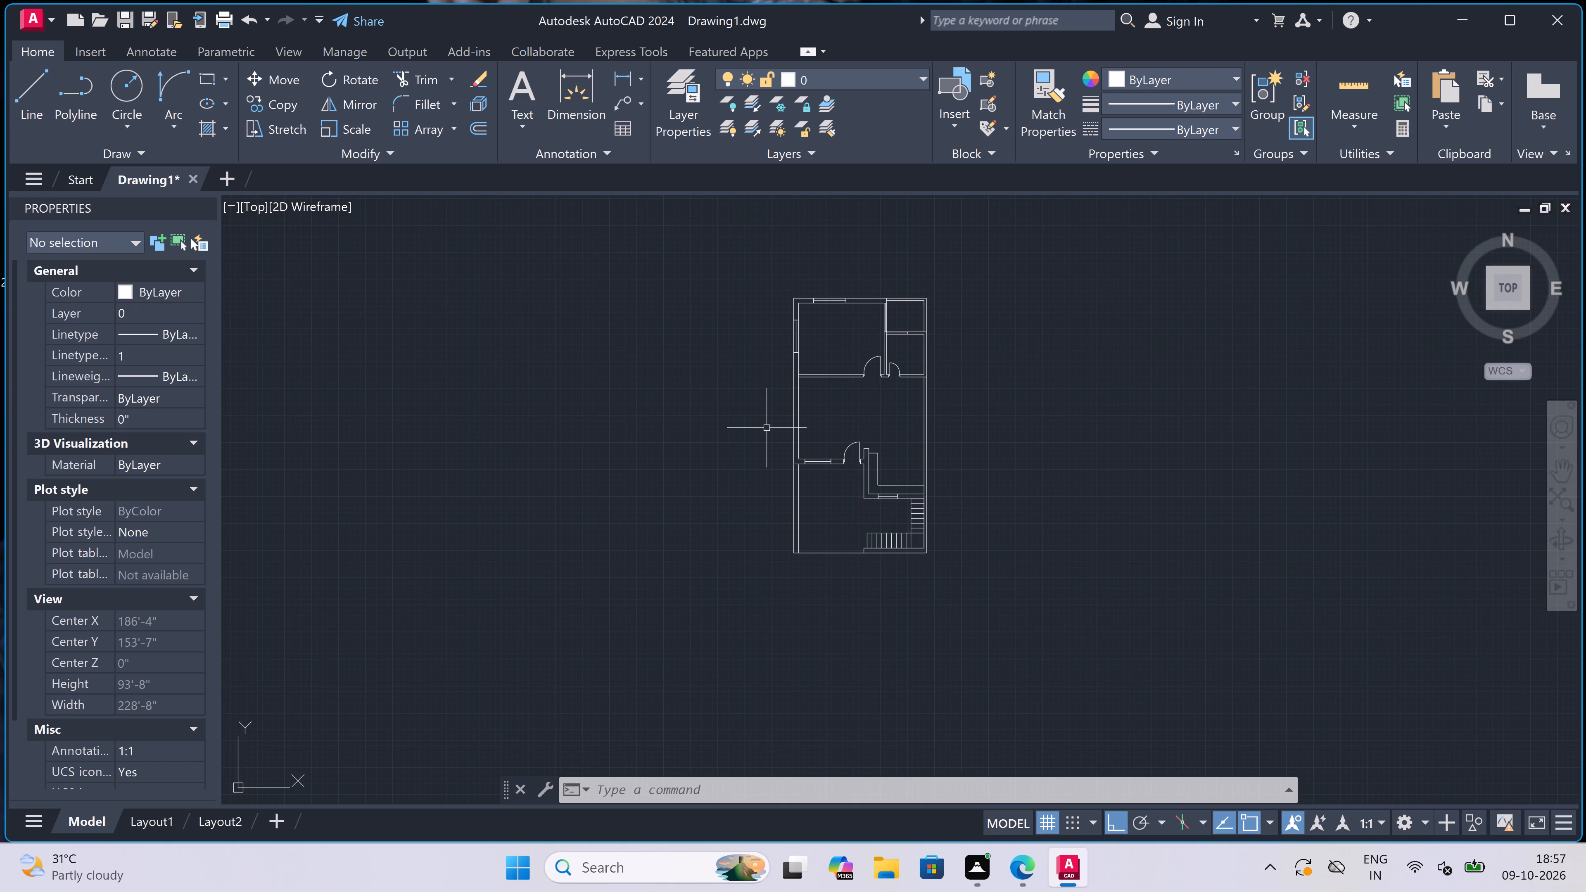
scroll(789, 410, up, 1)
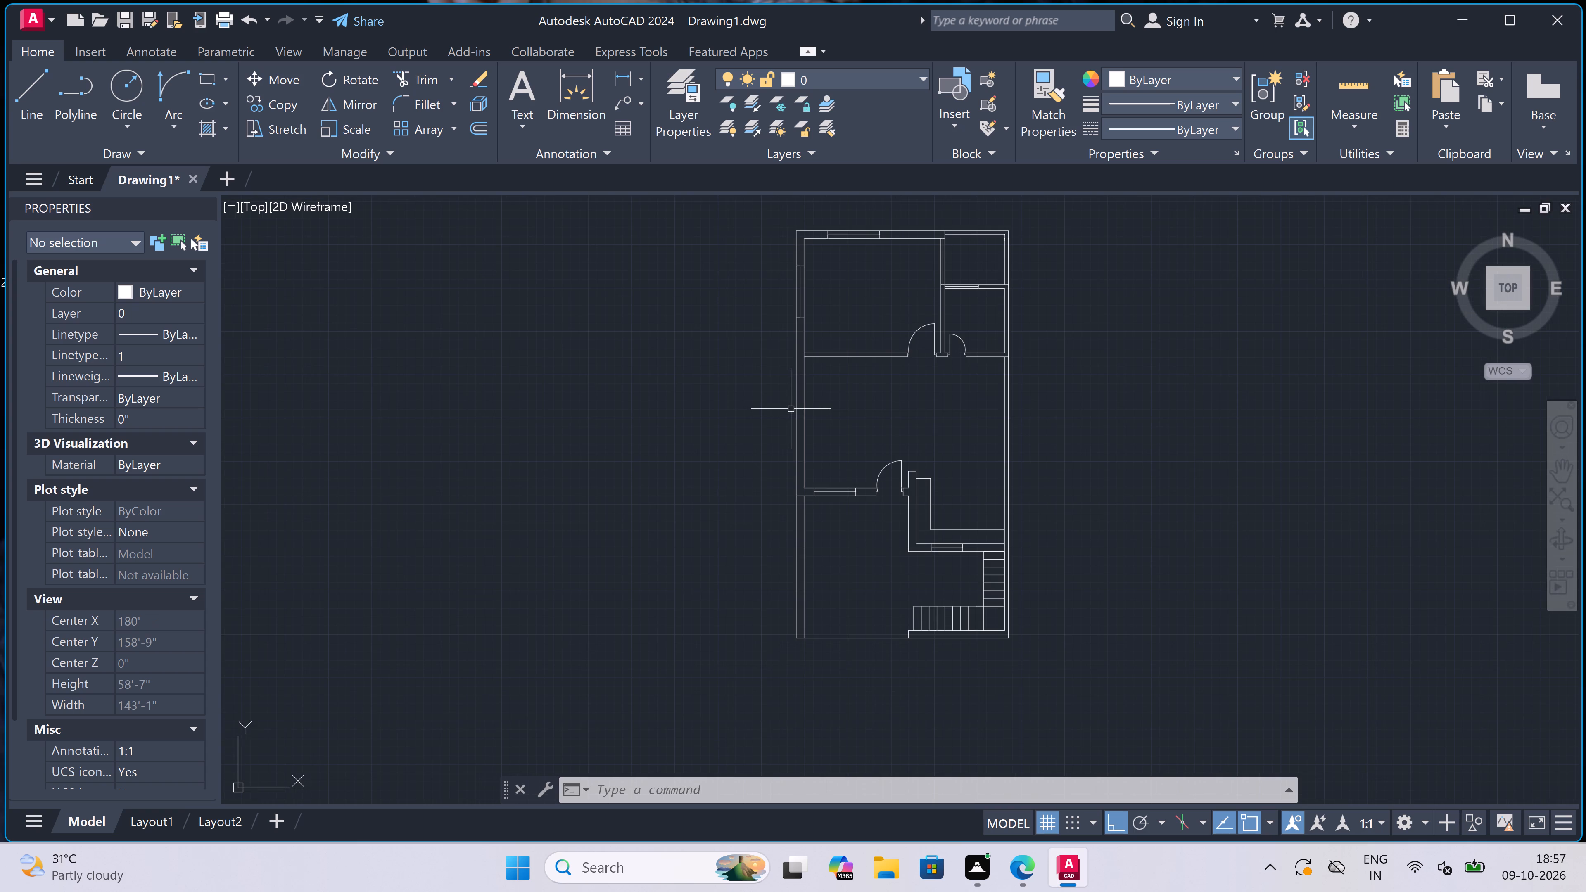
key(space)
scroll(791, 409, up, 2)
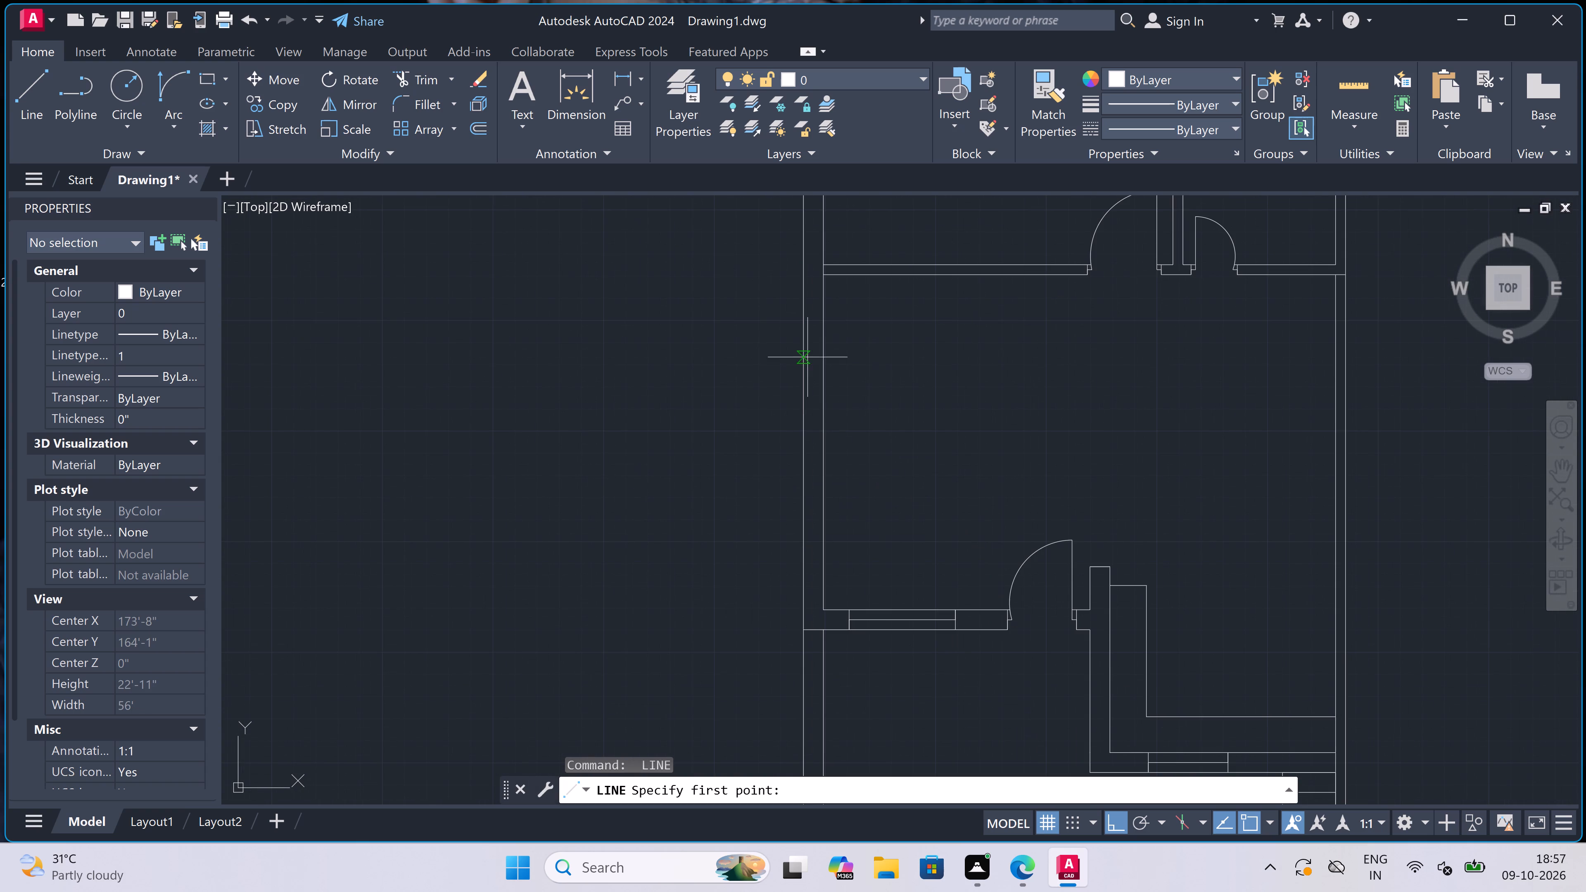
click(803, 336)
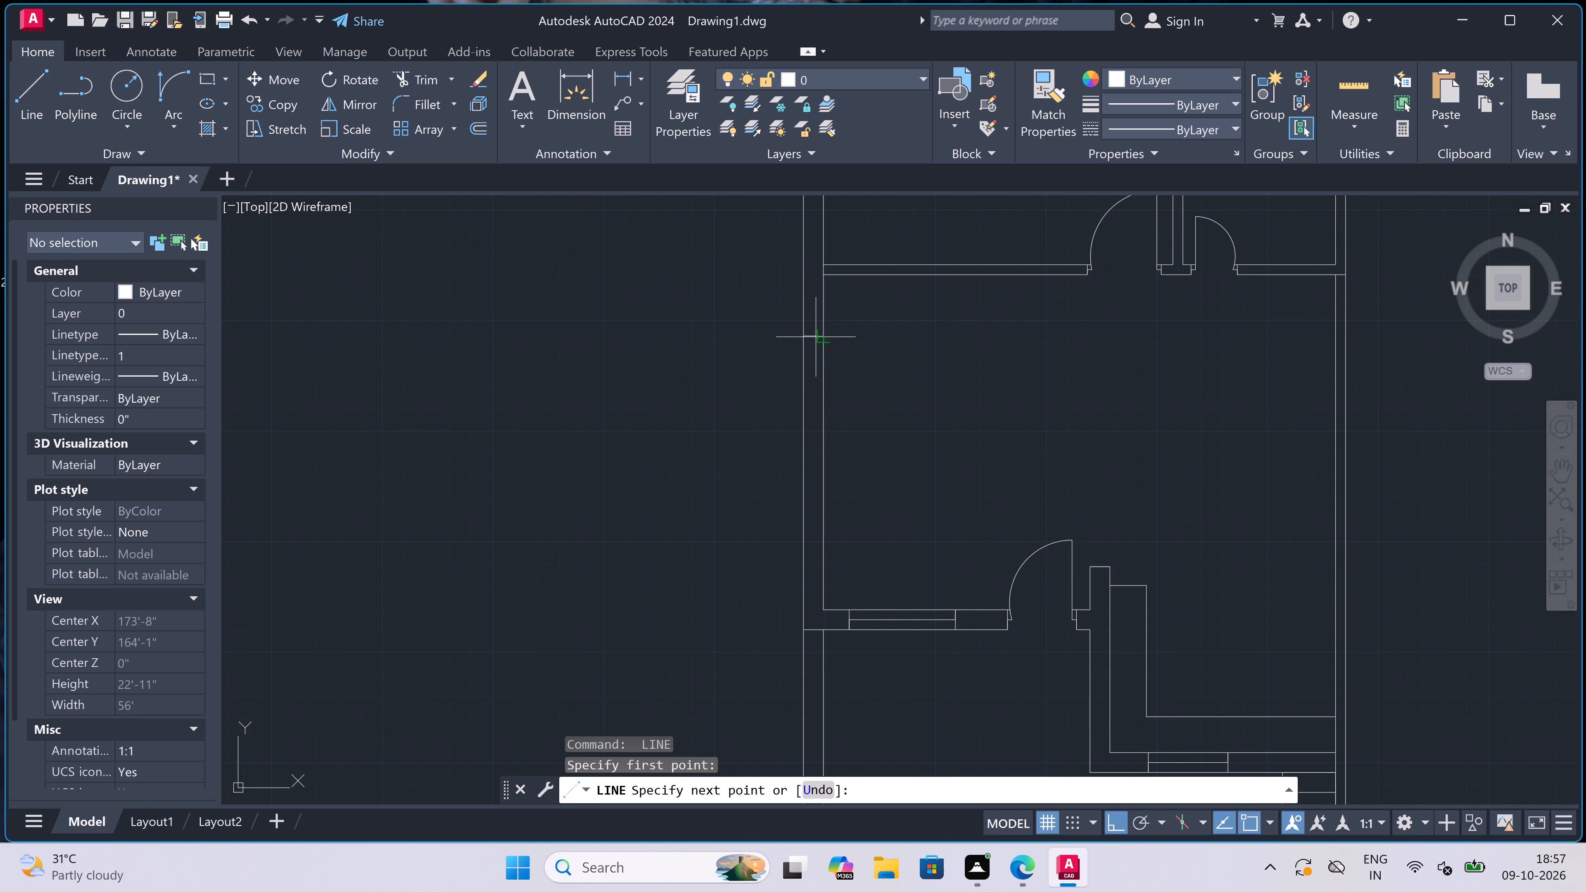
click(816, 337)
click(817, 337)
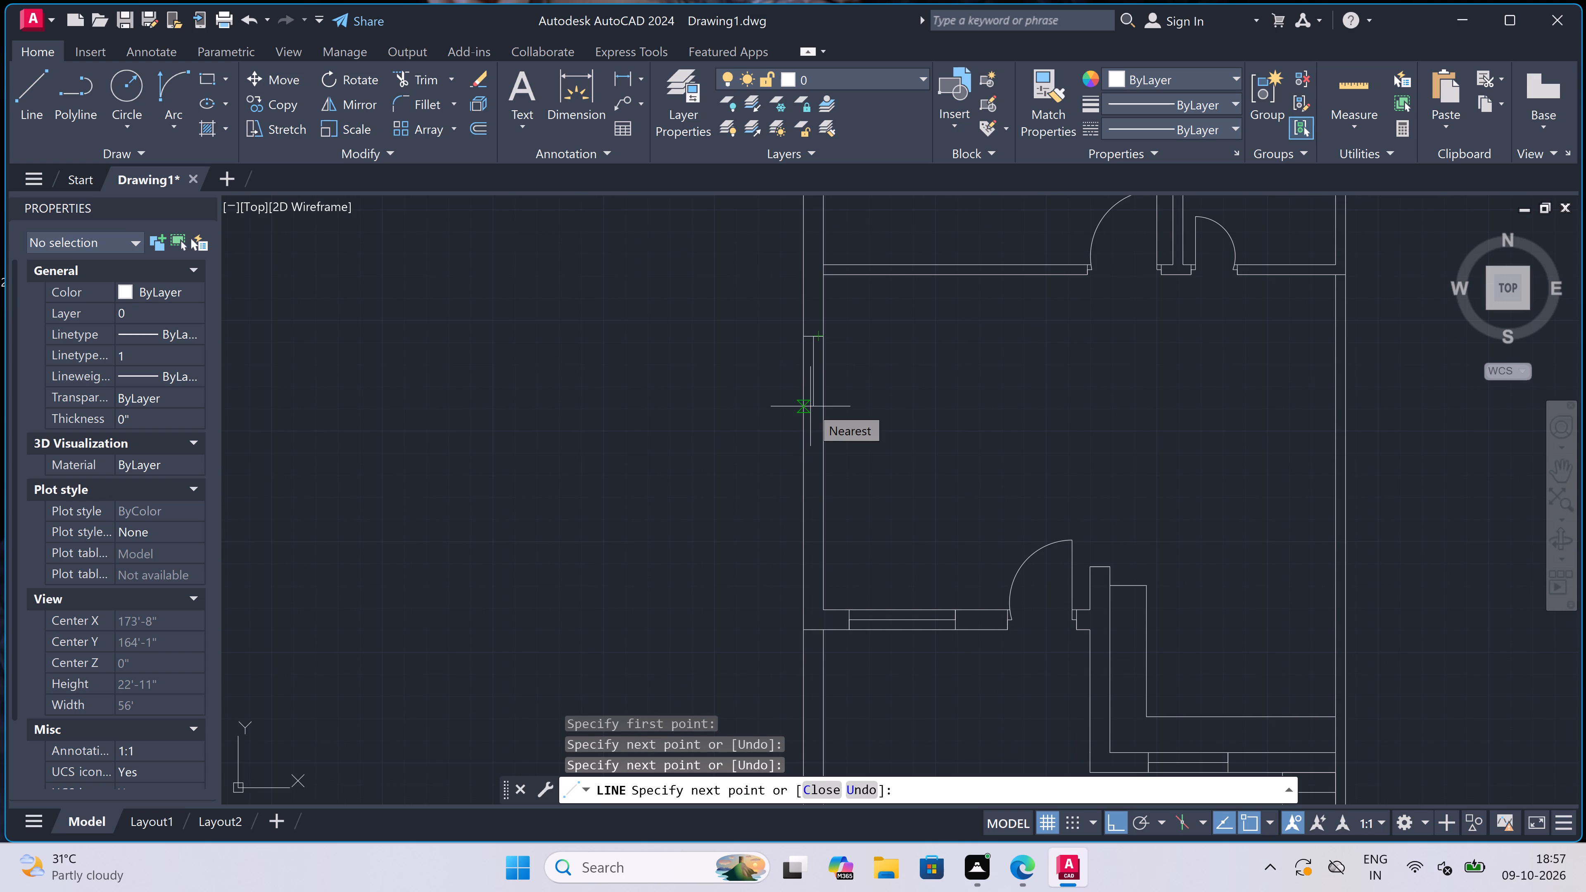
scroll(810, 406, up, 1)
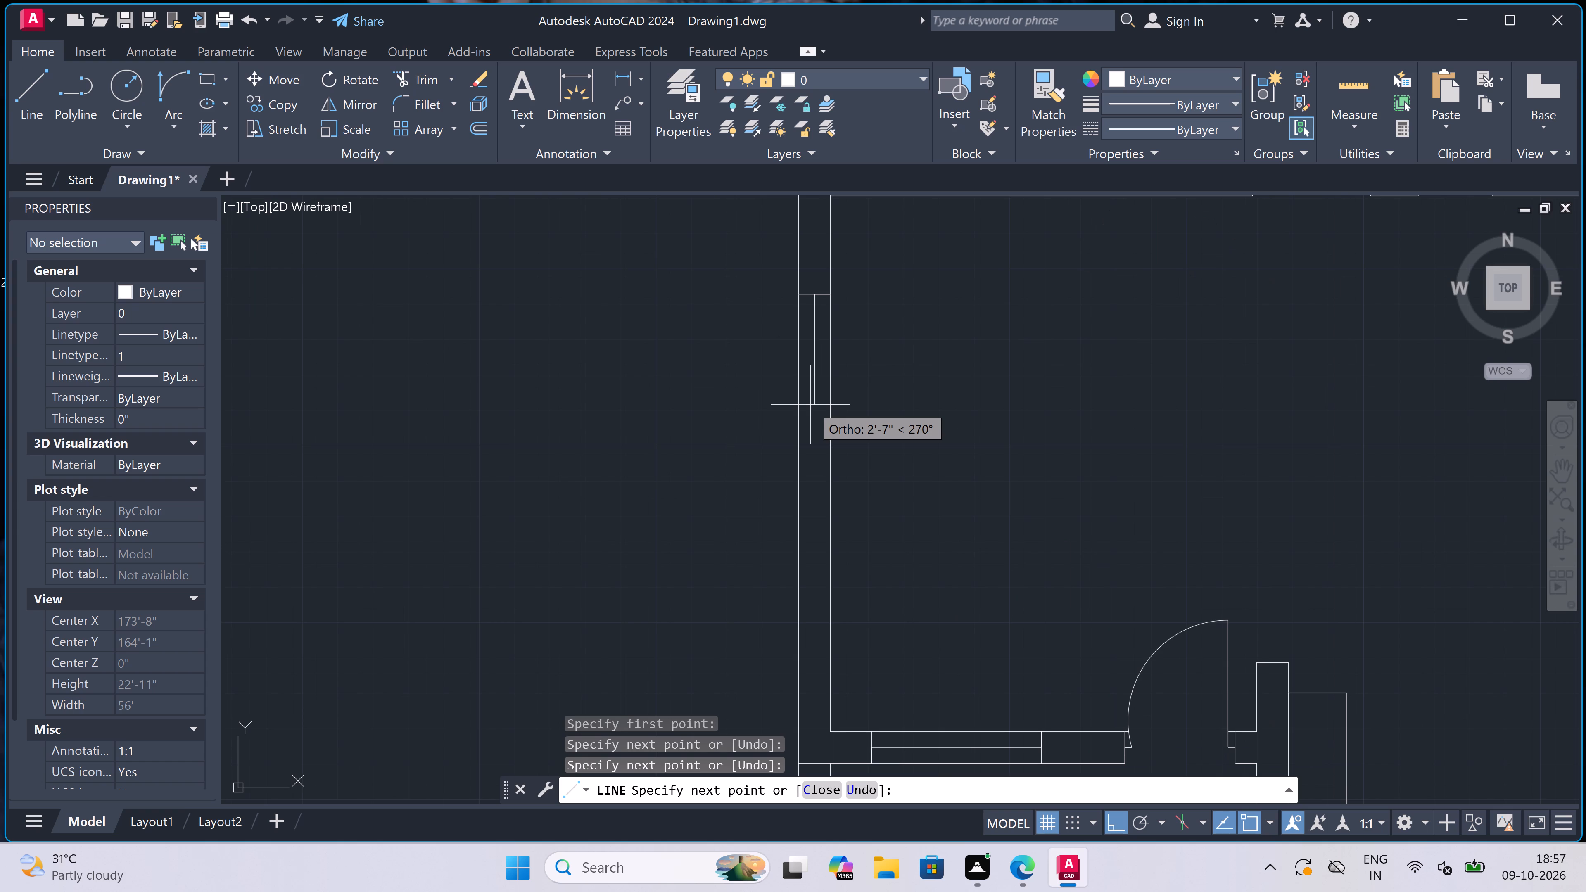
text(5')
key(space)
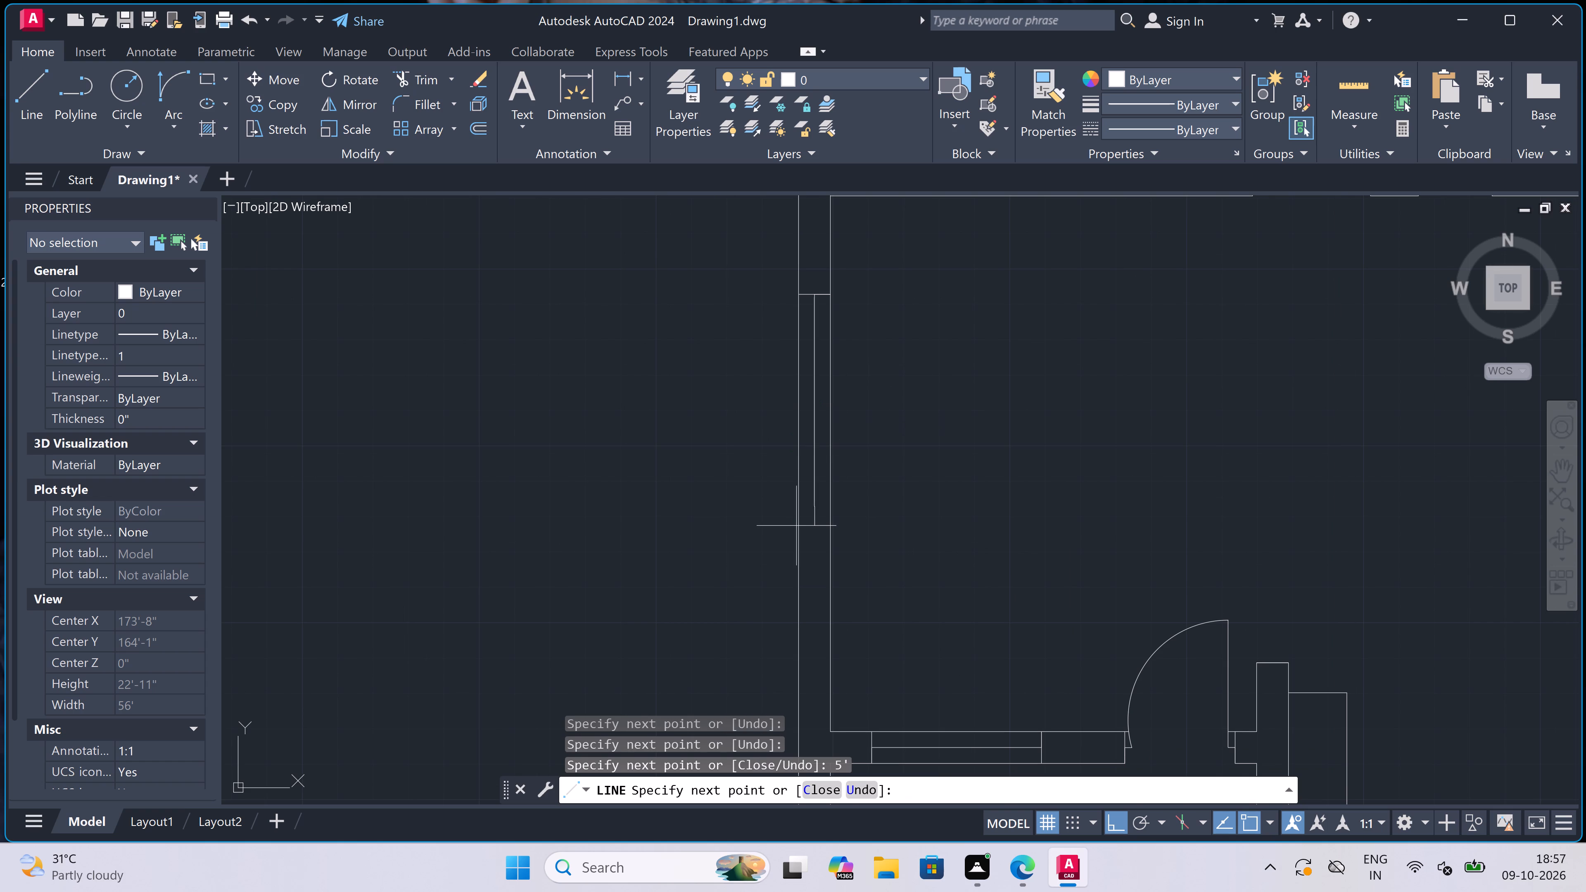
scroll(798, 508, up, 1)
click(800, 503)
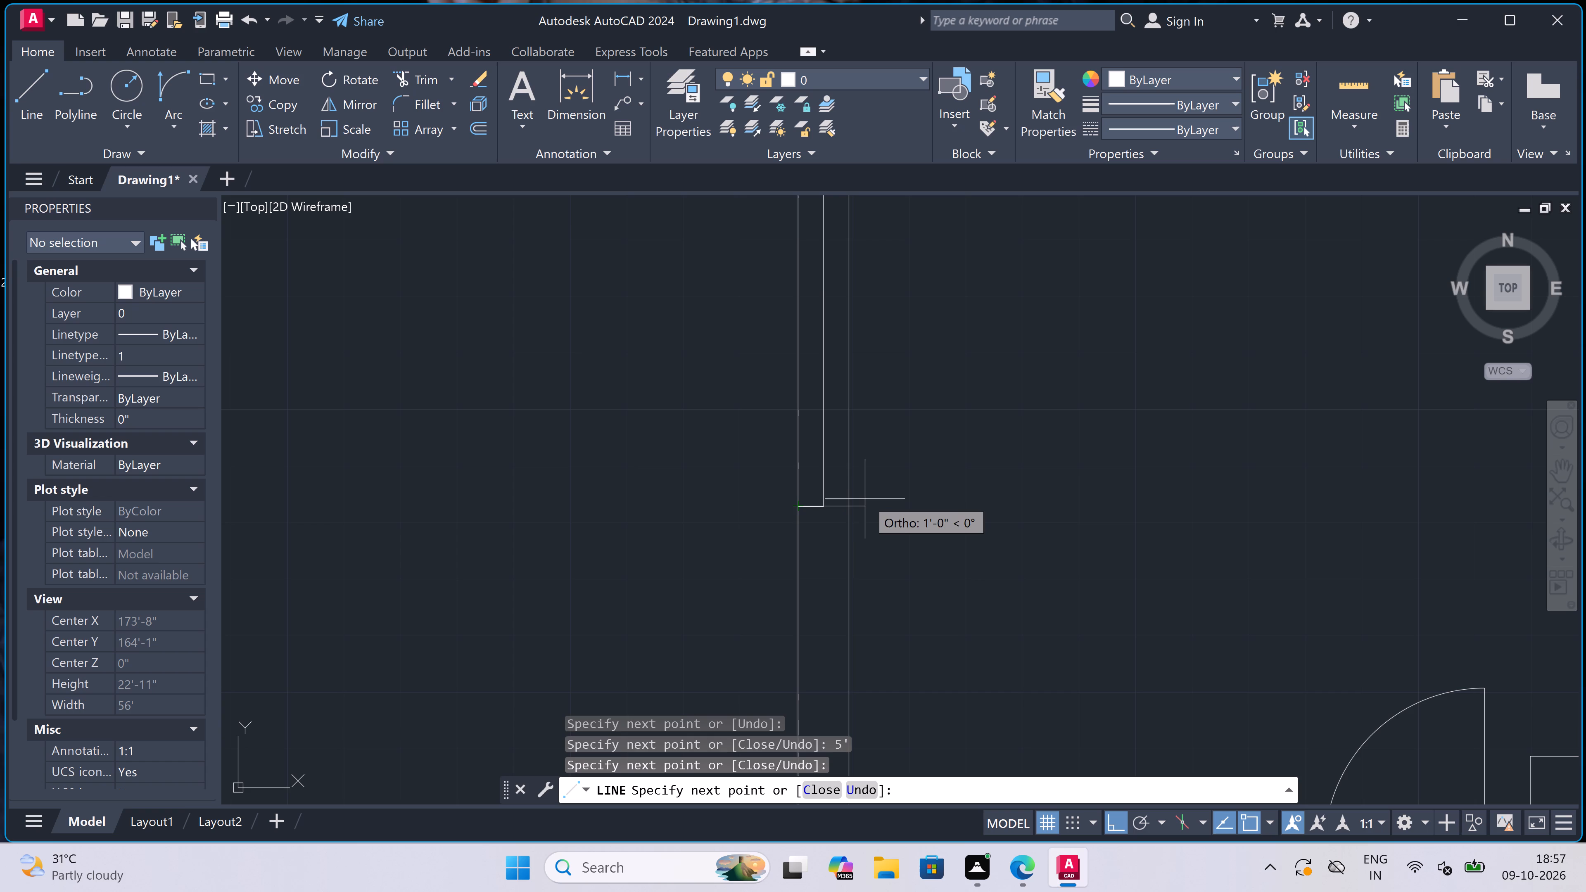
click(850, 506)
key(Escape)
scroll(800, 448, down, 2)
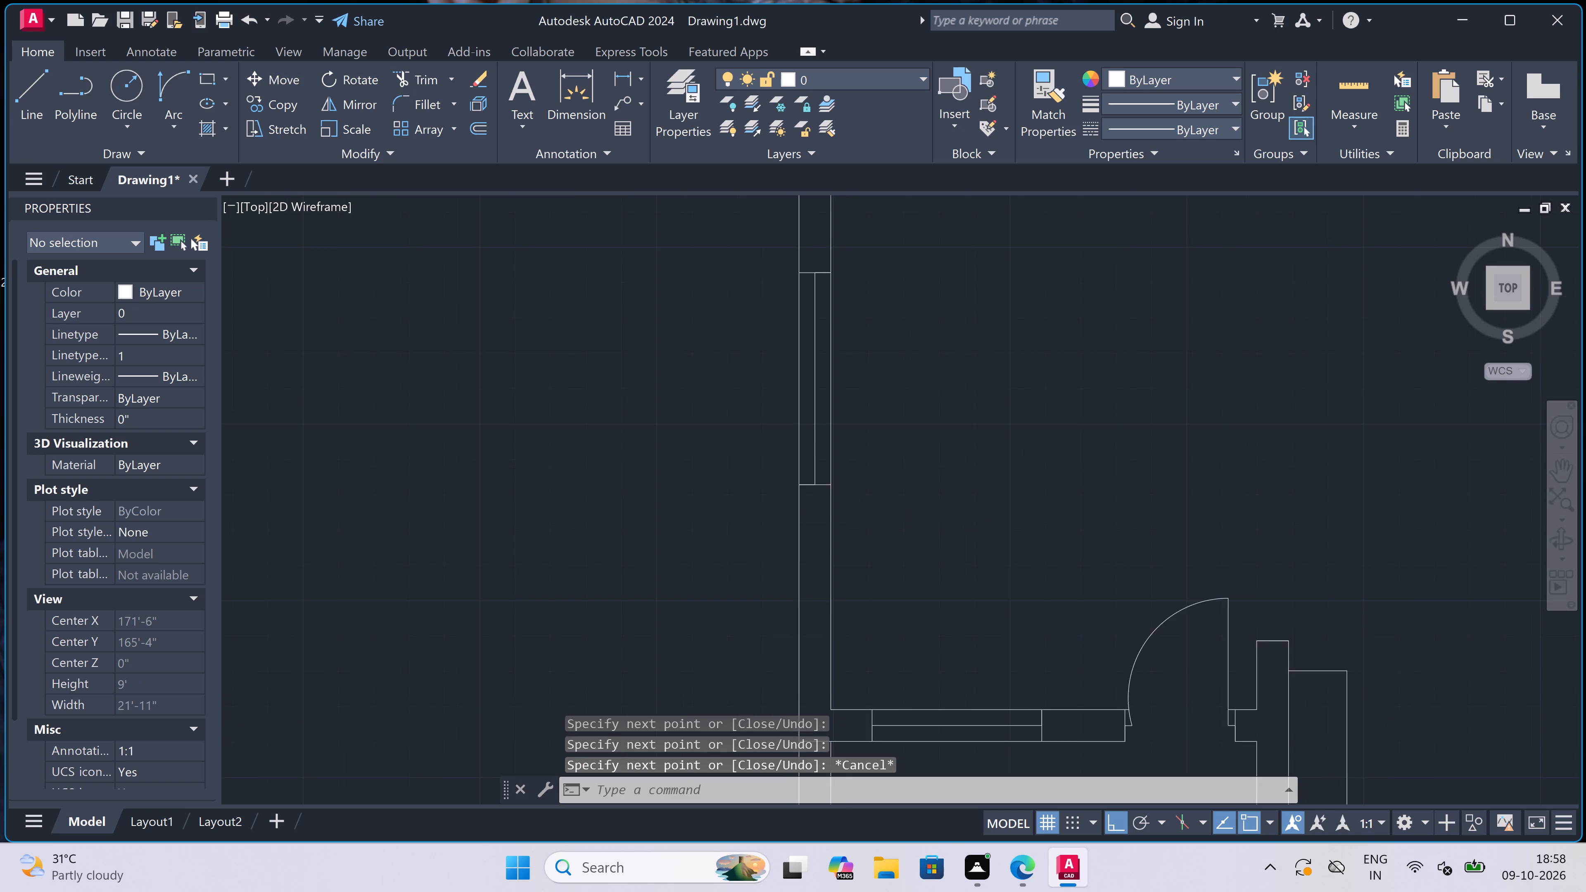
Trim away the inner lines of the top and right outer walls around the upper-right room.
scroll(800, 448, down, 3)
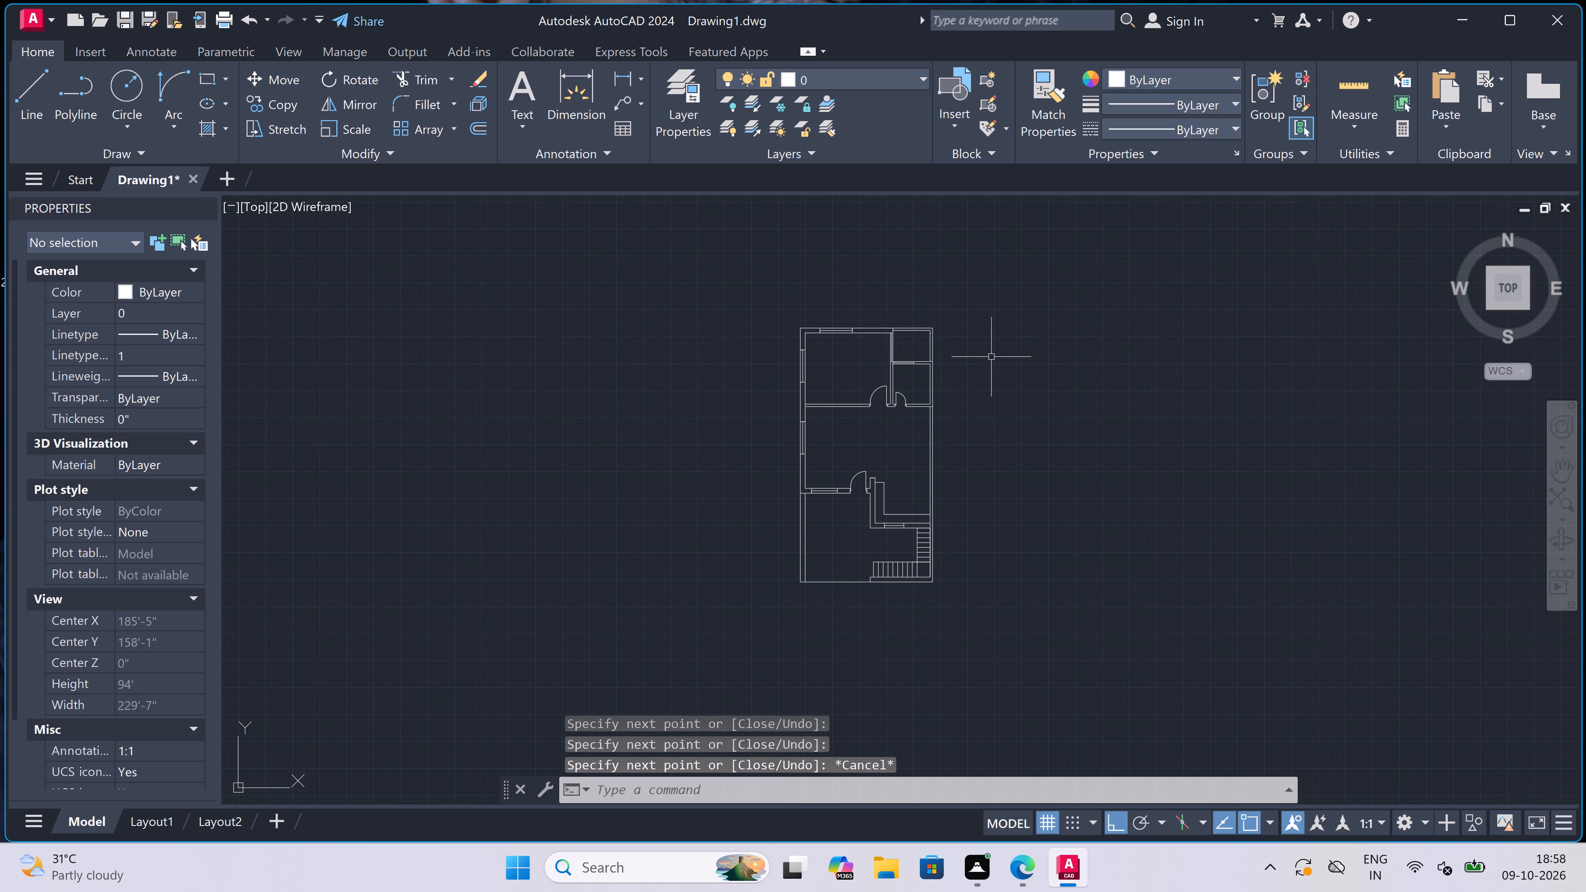
scroll(925, 346, up, 3)
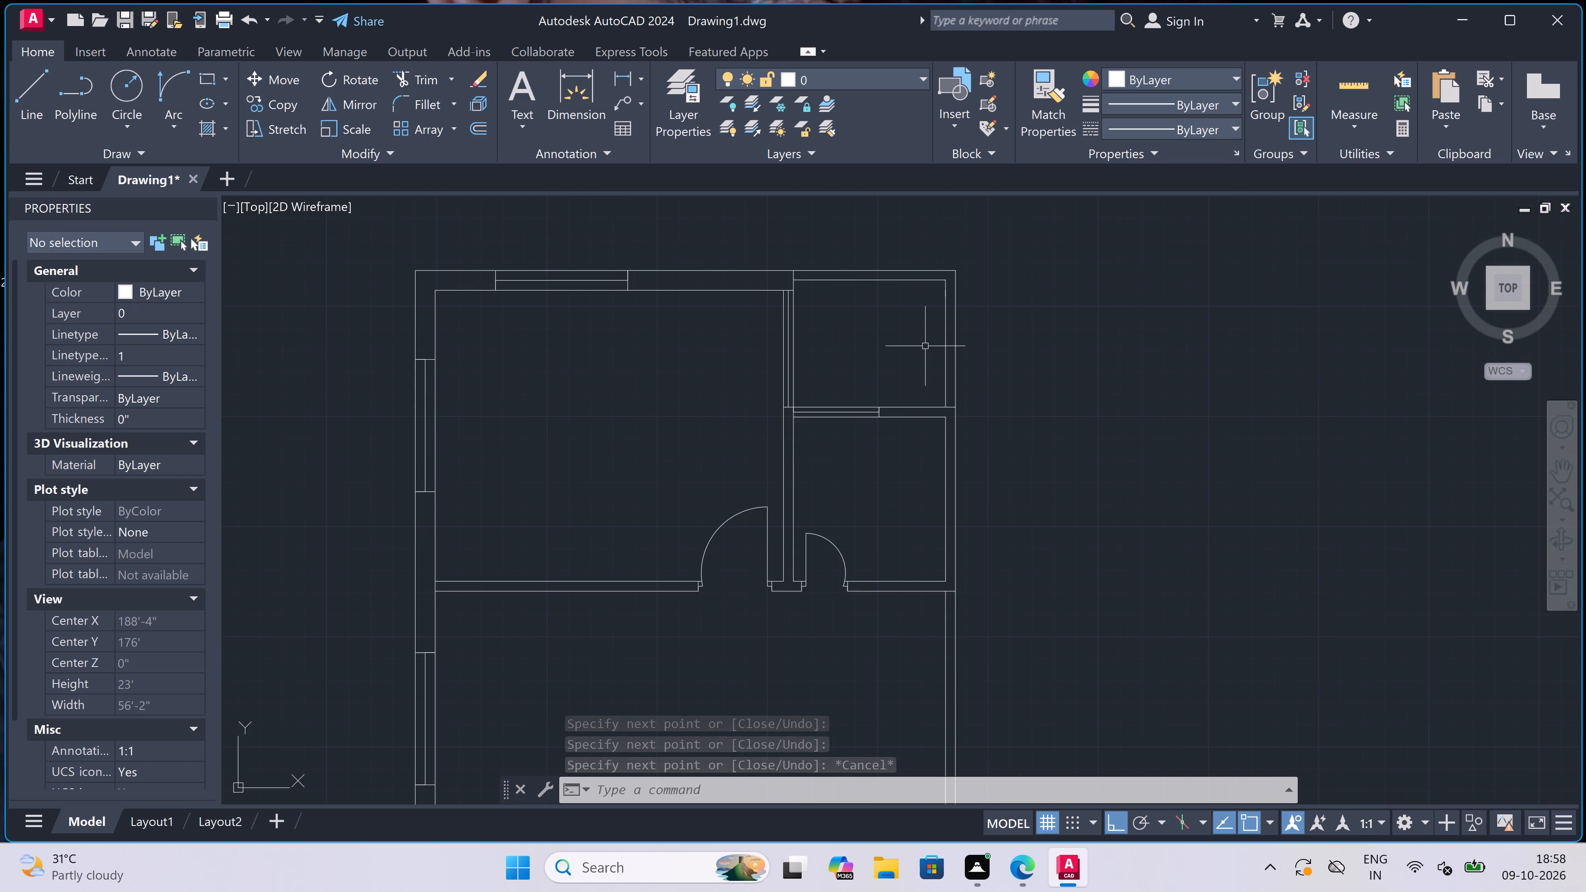
scroll(925, 346, down, 2)
scroll(921, 285, up, 3)
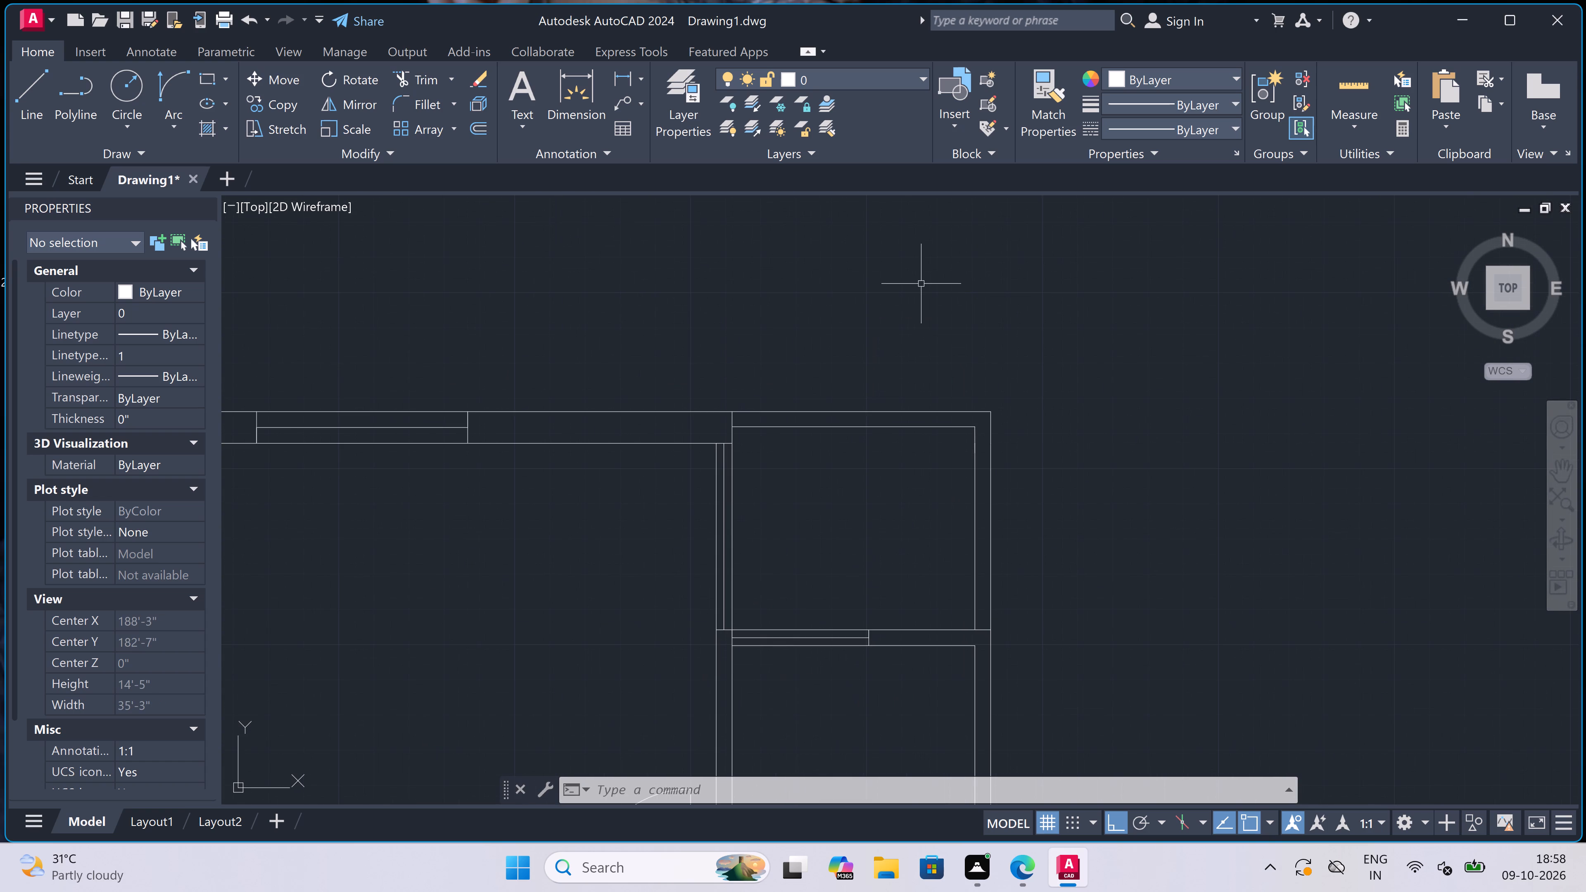
key(Escape)
key(t)
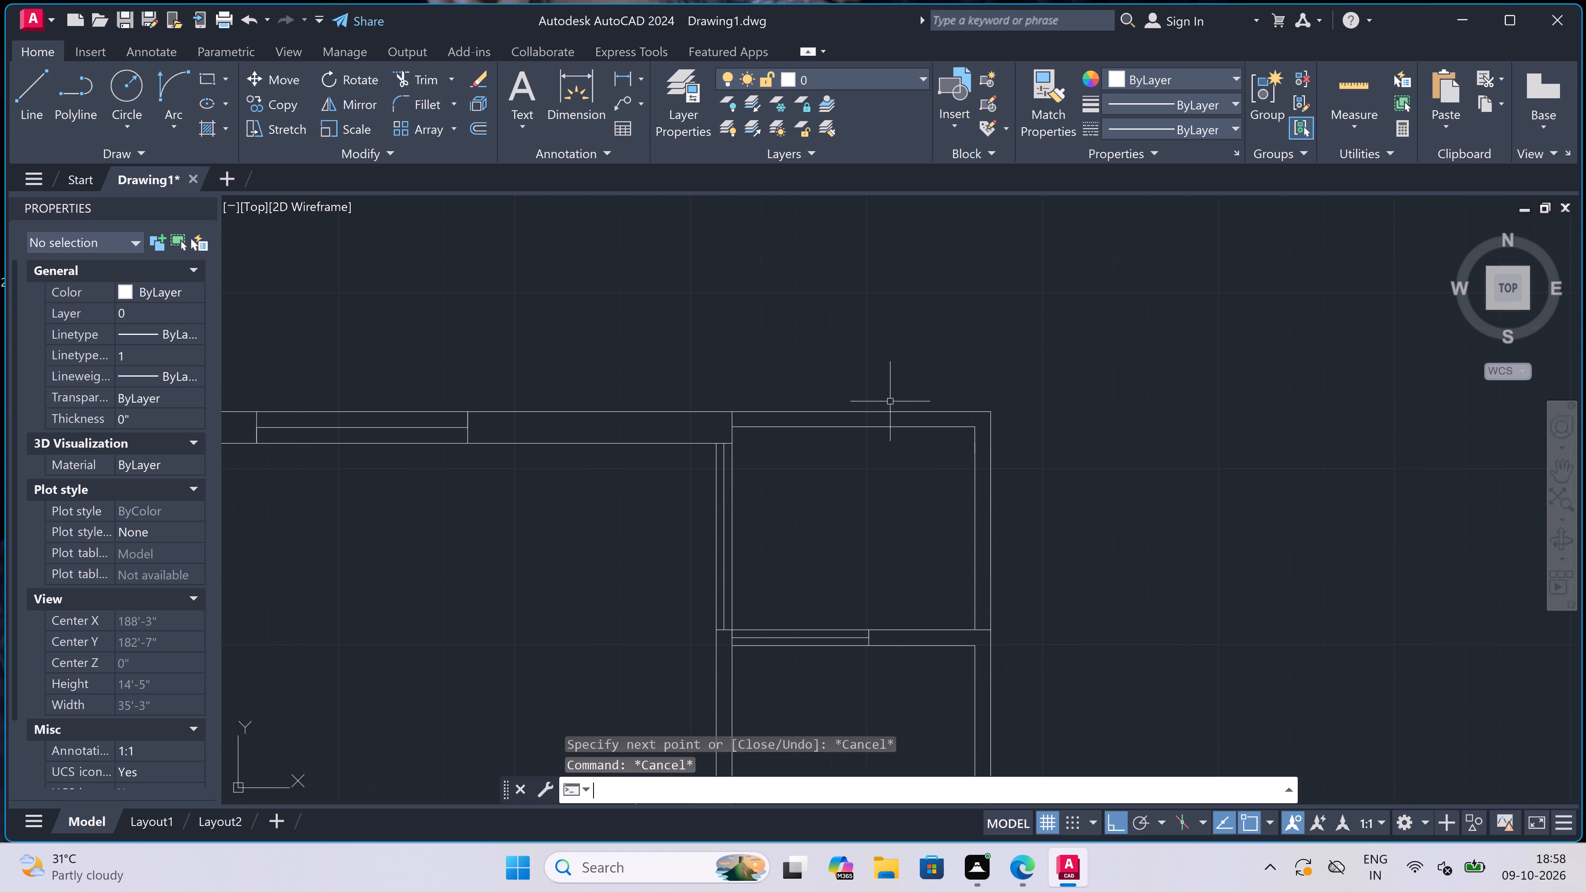
key(r)
key(space)
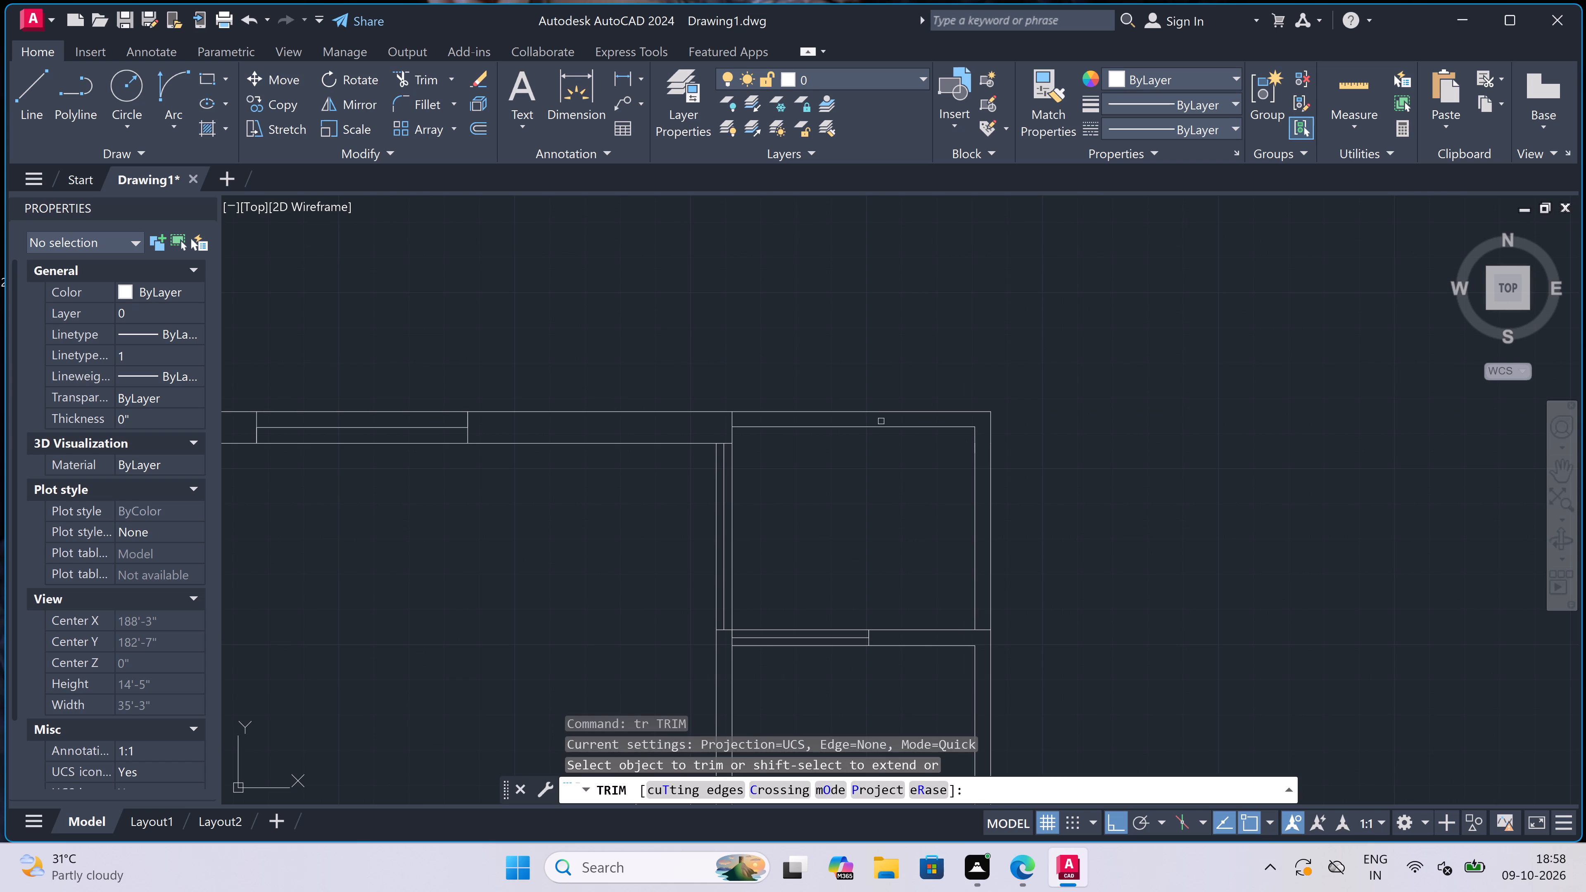
click(879, 426)
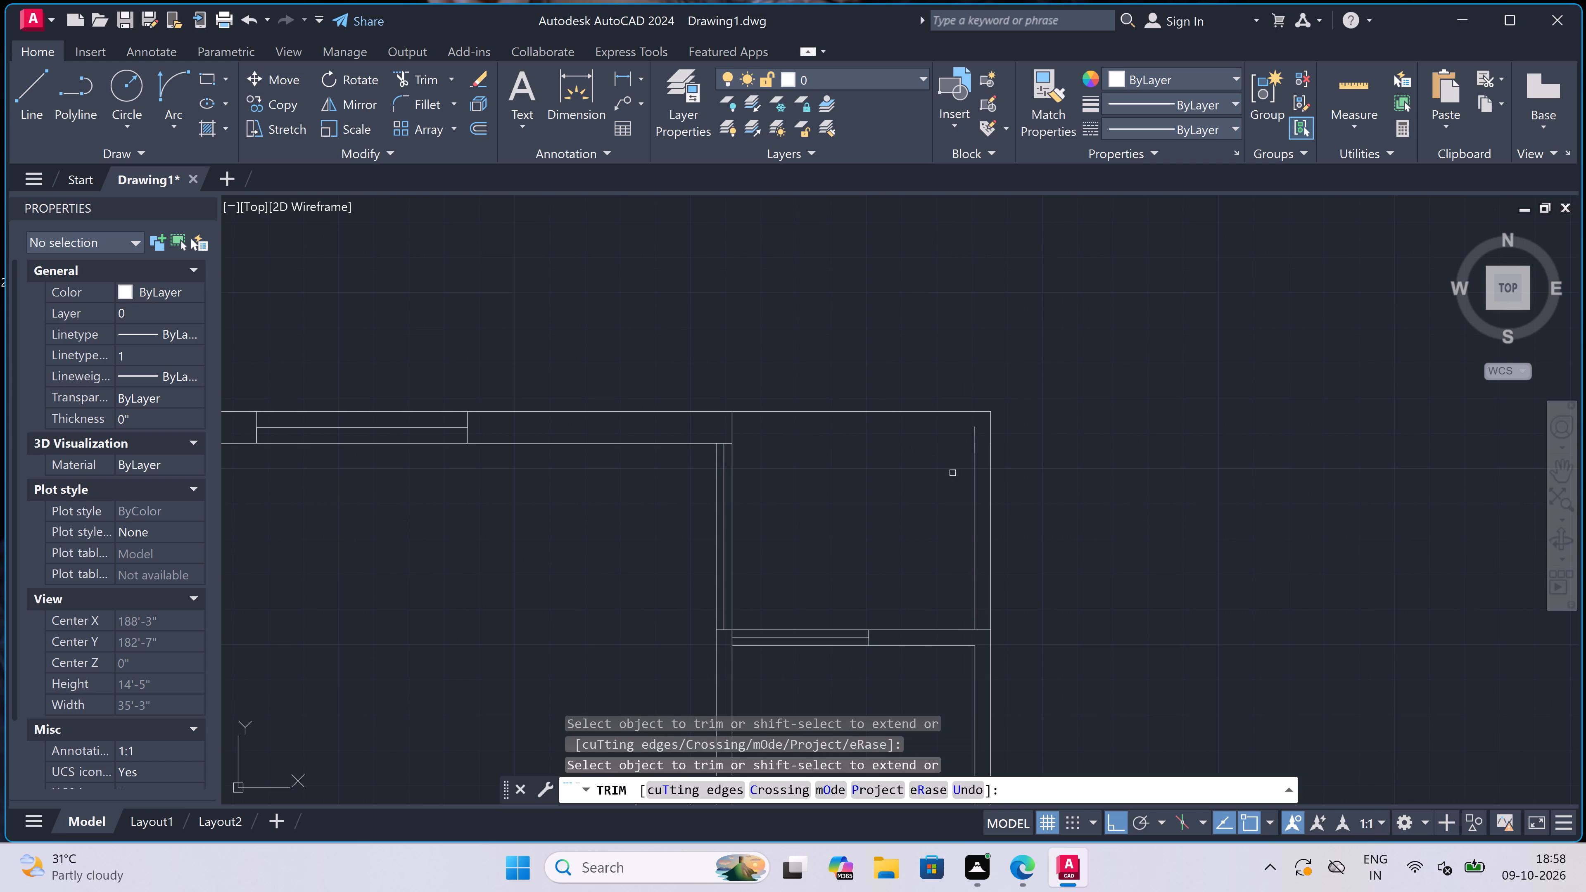
click(976, 477)
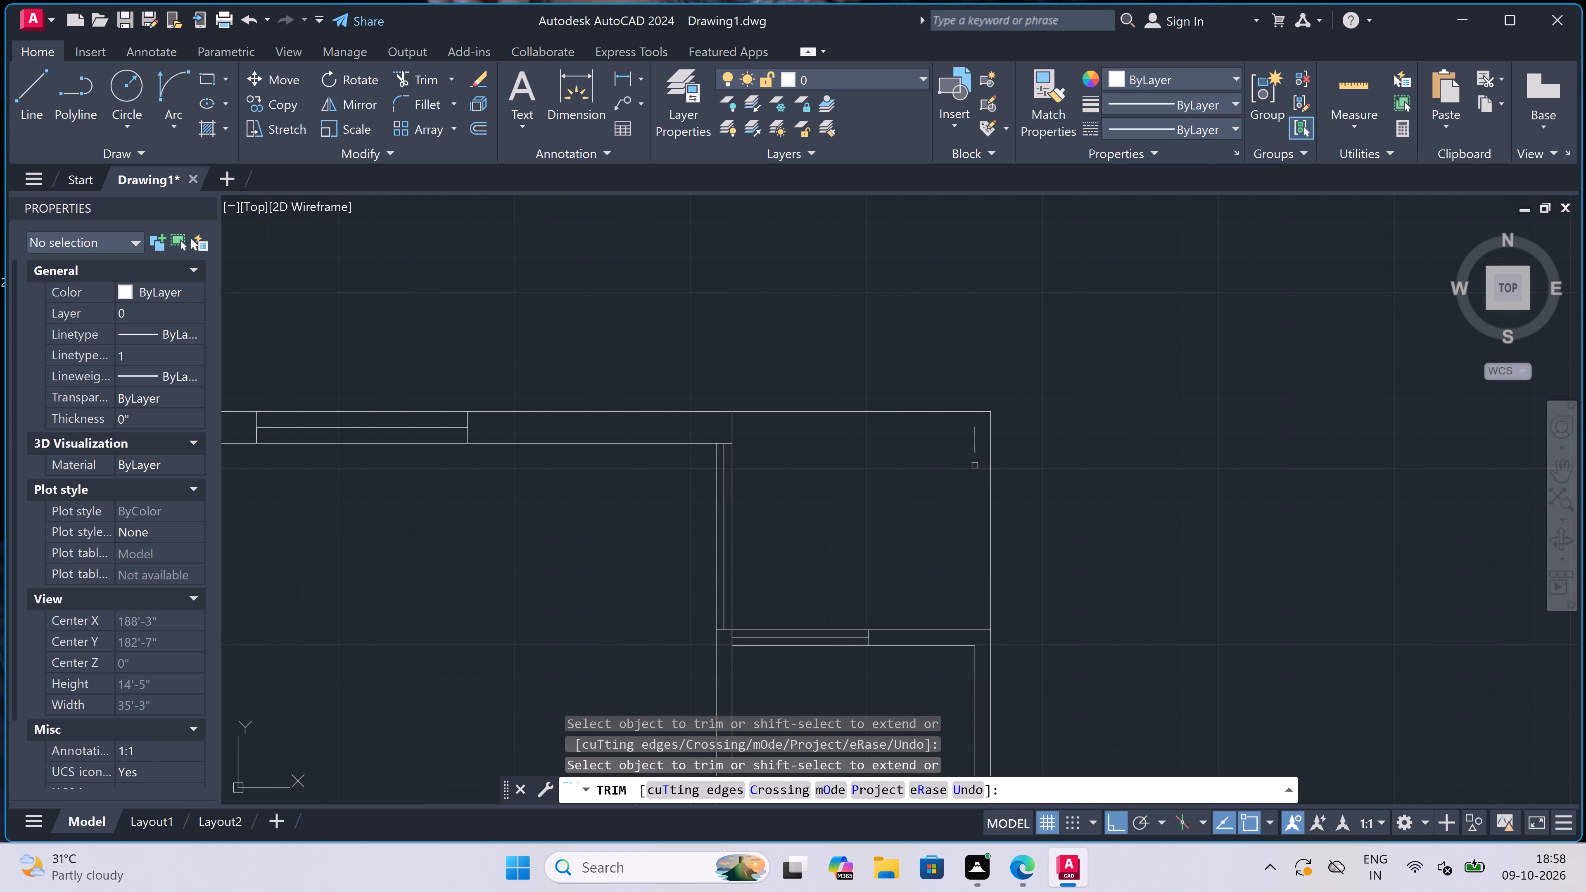
click(975, 451)
scroll(976, 435, up, 2)
click(977, 435)
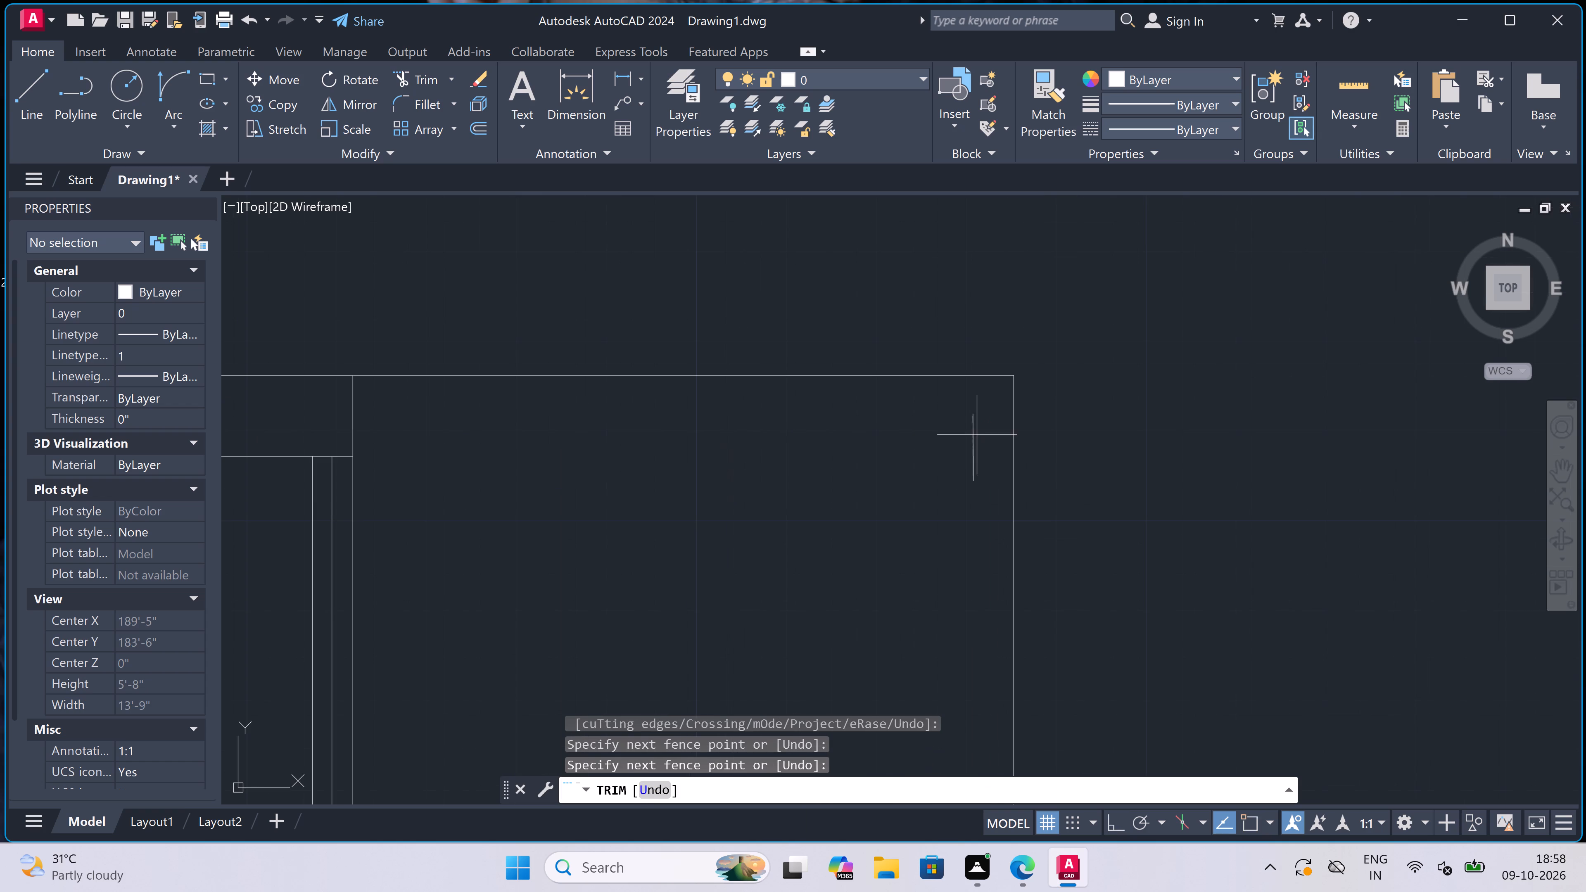
click(955, 450)
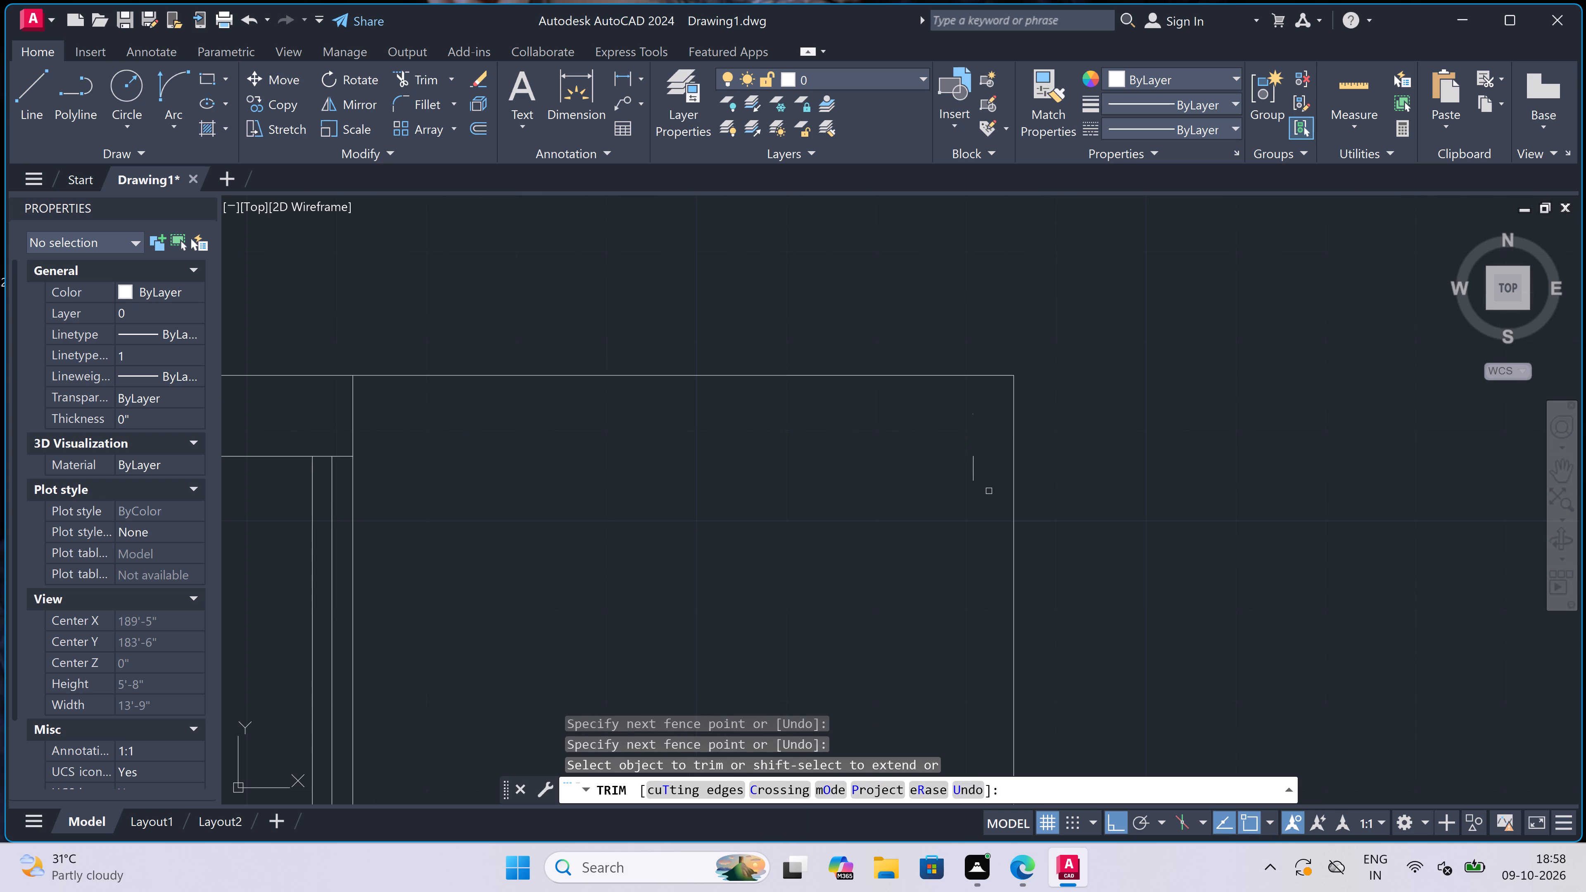
key(Escape)
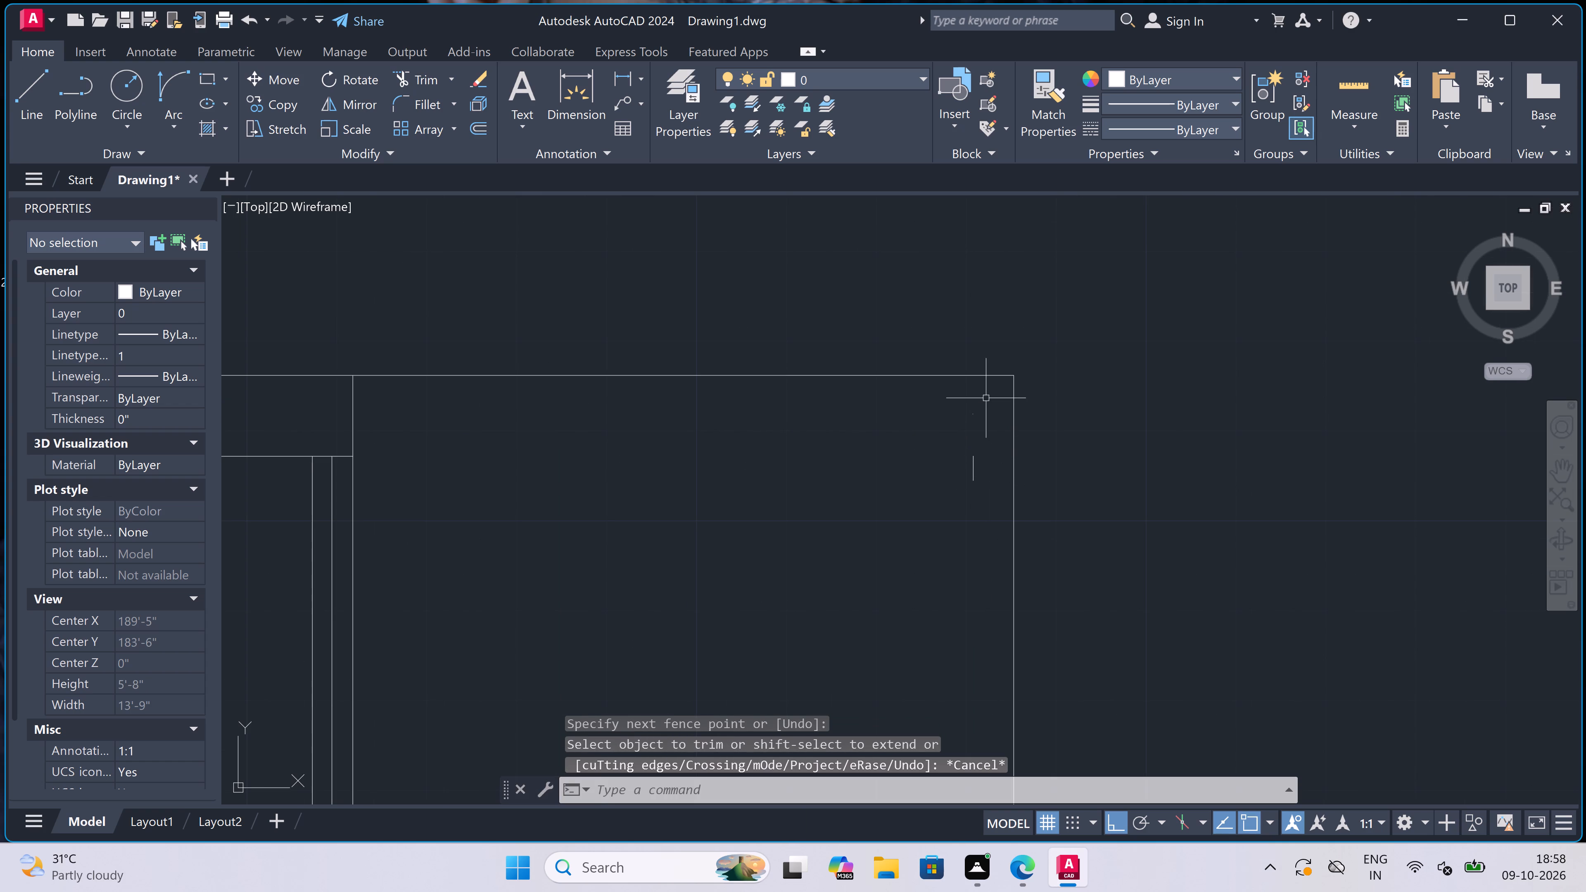
Erase the leftover short line pieces of the inner right wall near the upper-right room's outer corner.
click(986, 400)
click(985, 406)
click(942, 507)
click(1000, 426)
click(1002, 426)
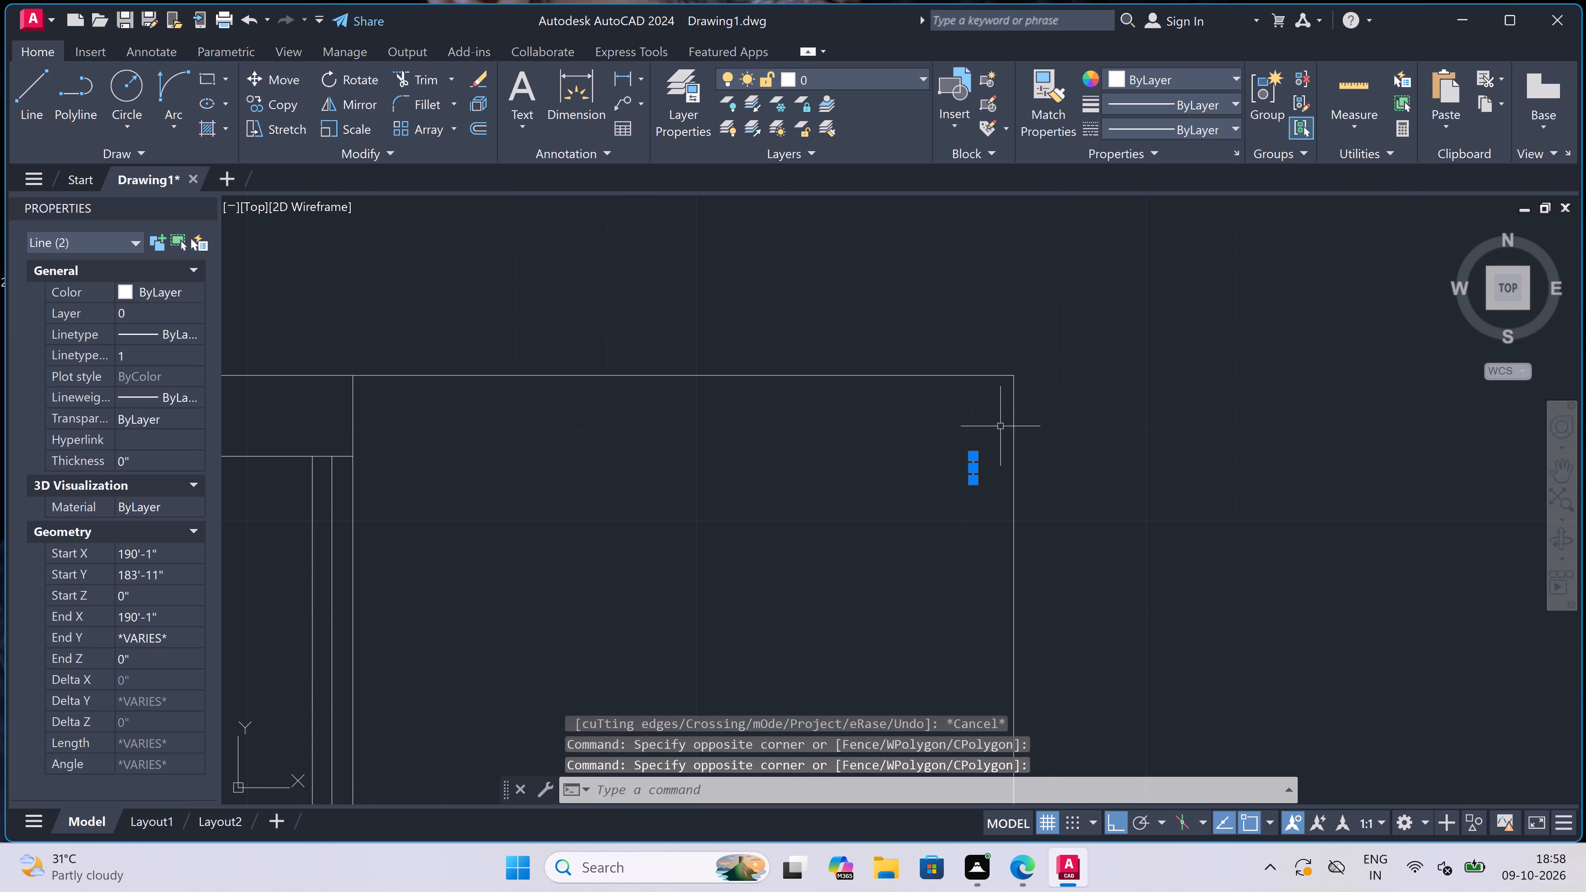
click(900, 533)
key(Delete)
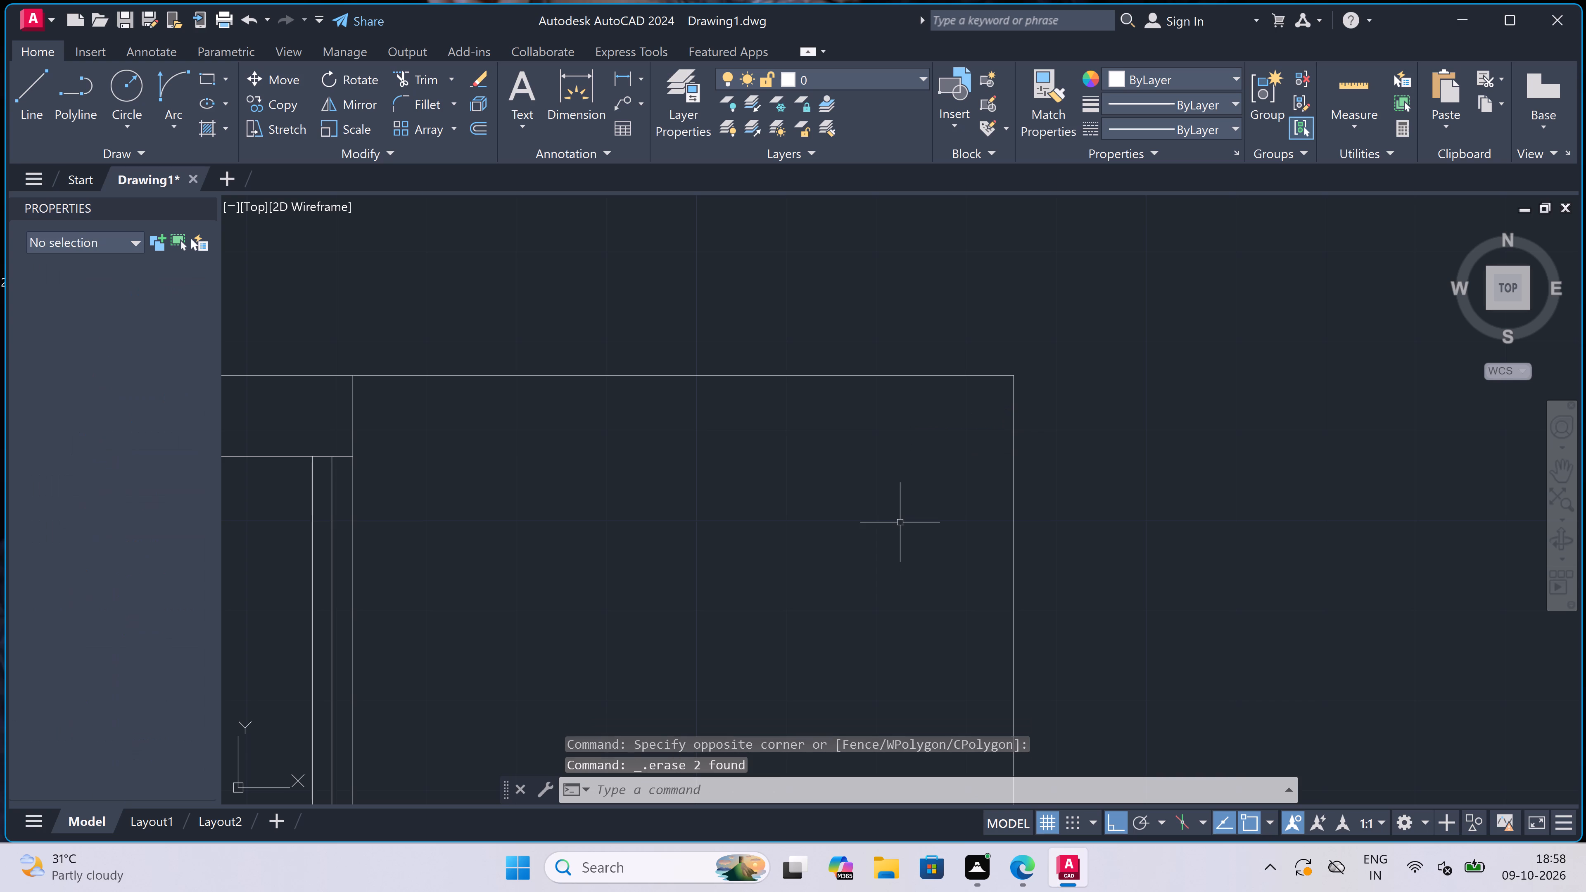
Draw a 5' window with a centre line in the right outer wall of the middle room, above the counter.
scroll(935, 463, down, 6)
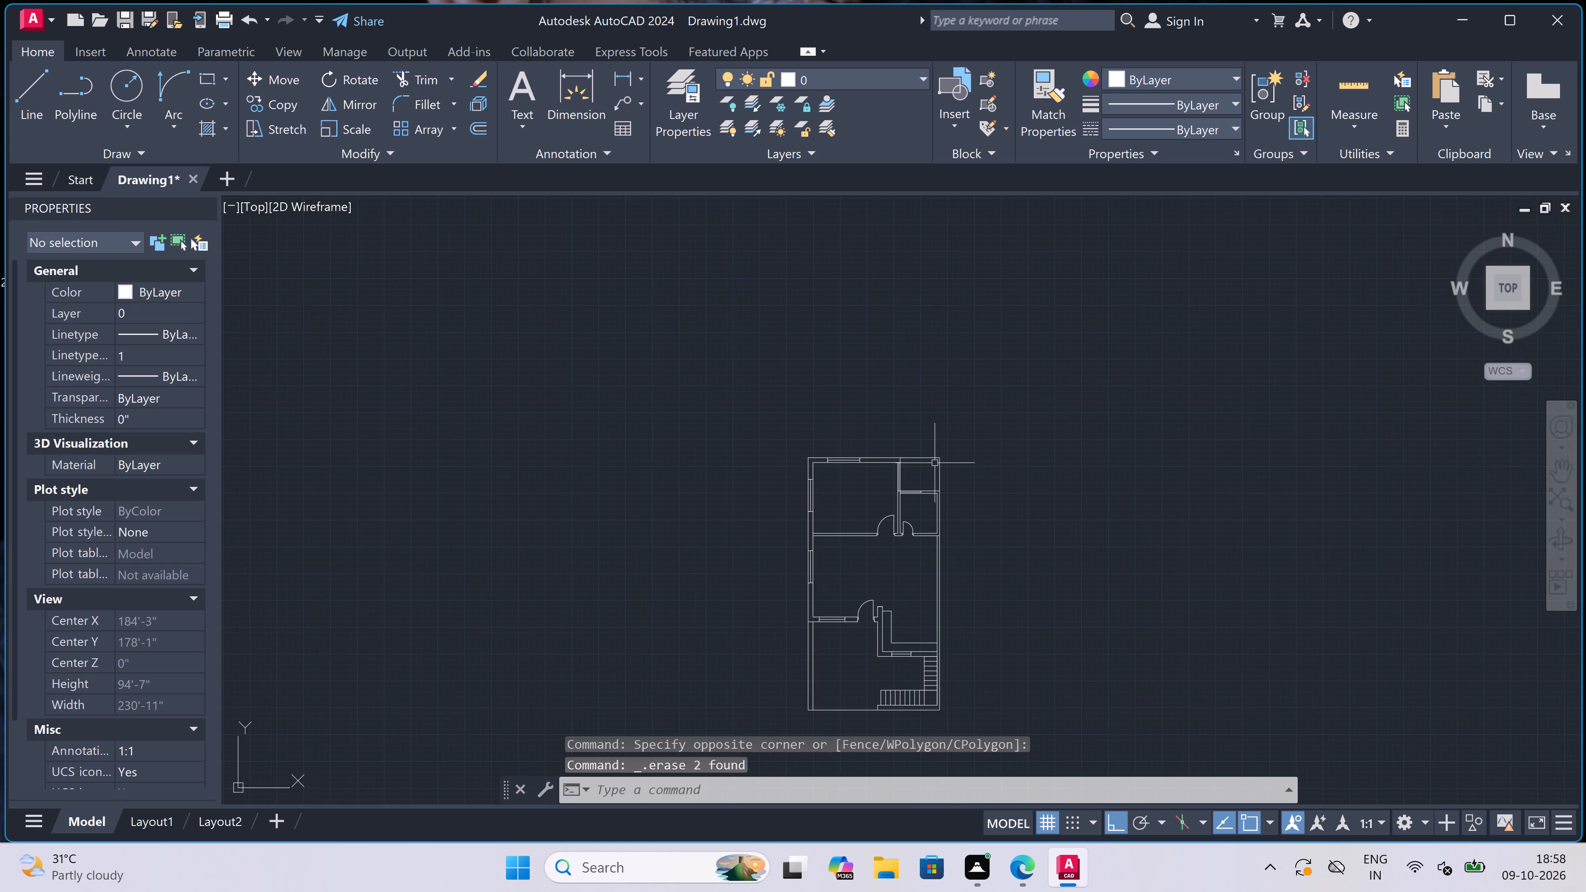
scroll(935, 463, down, 2)
scroll(936, 510, up, 4)
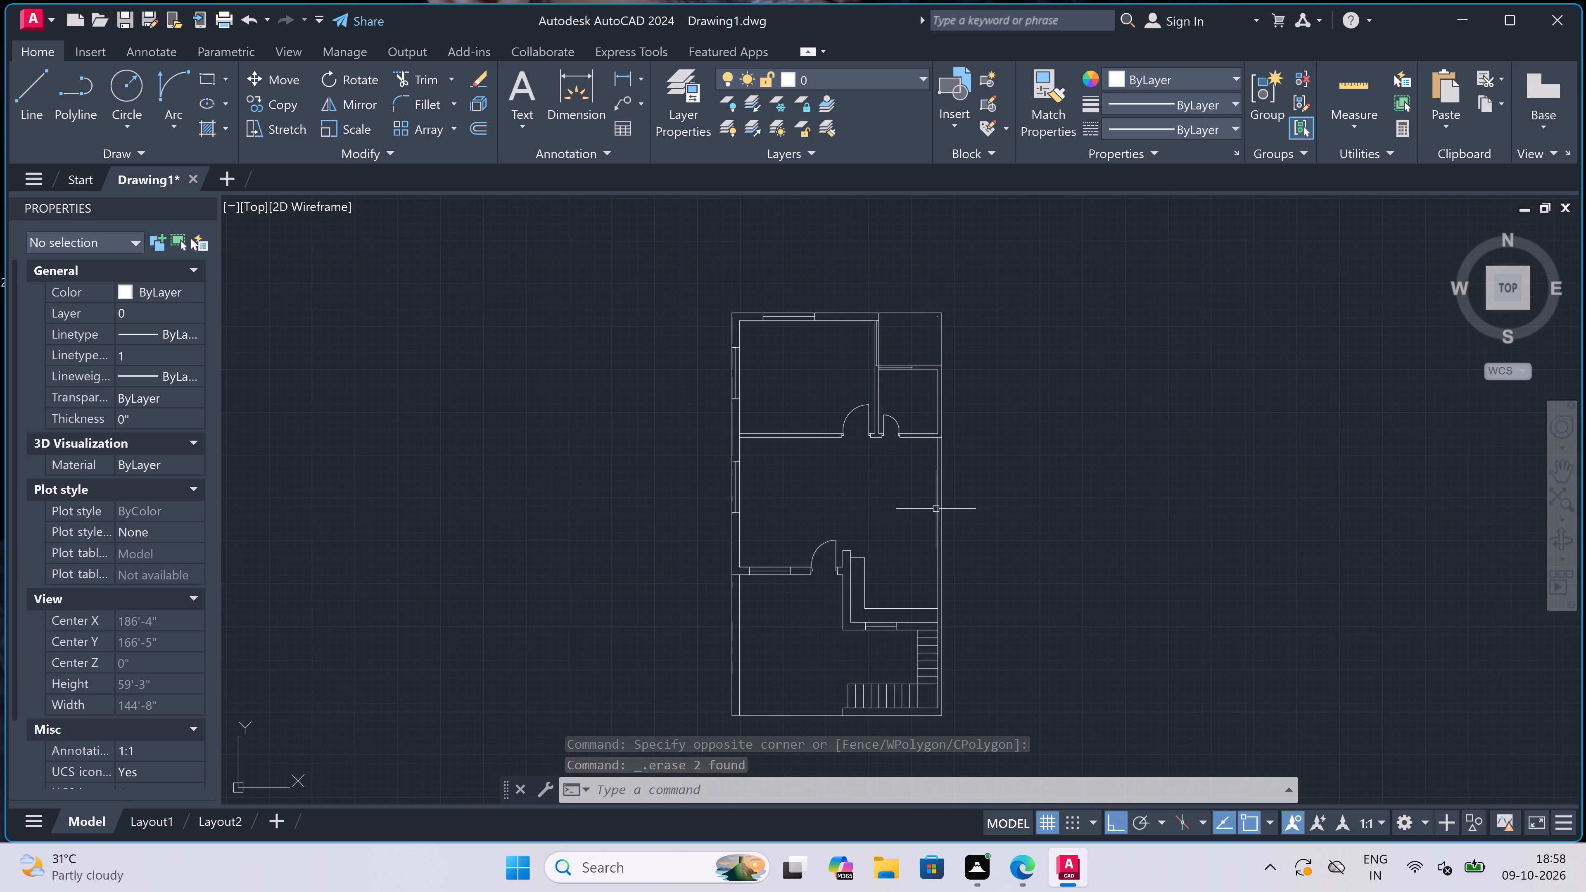
key(l)
key(space)
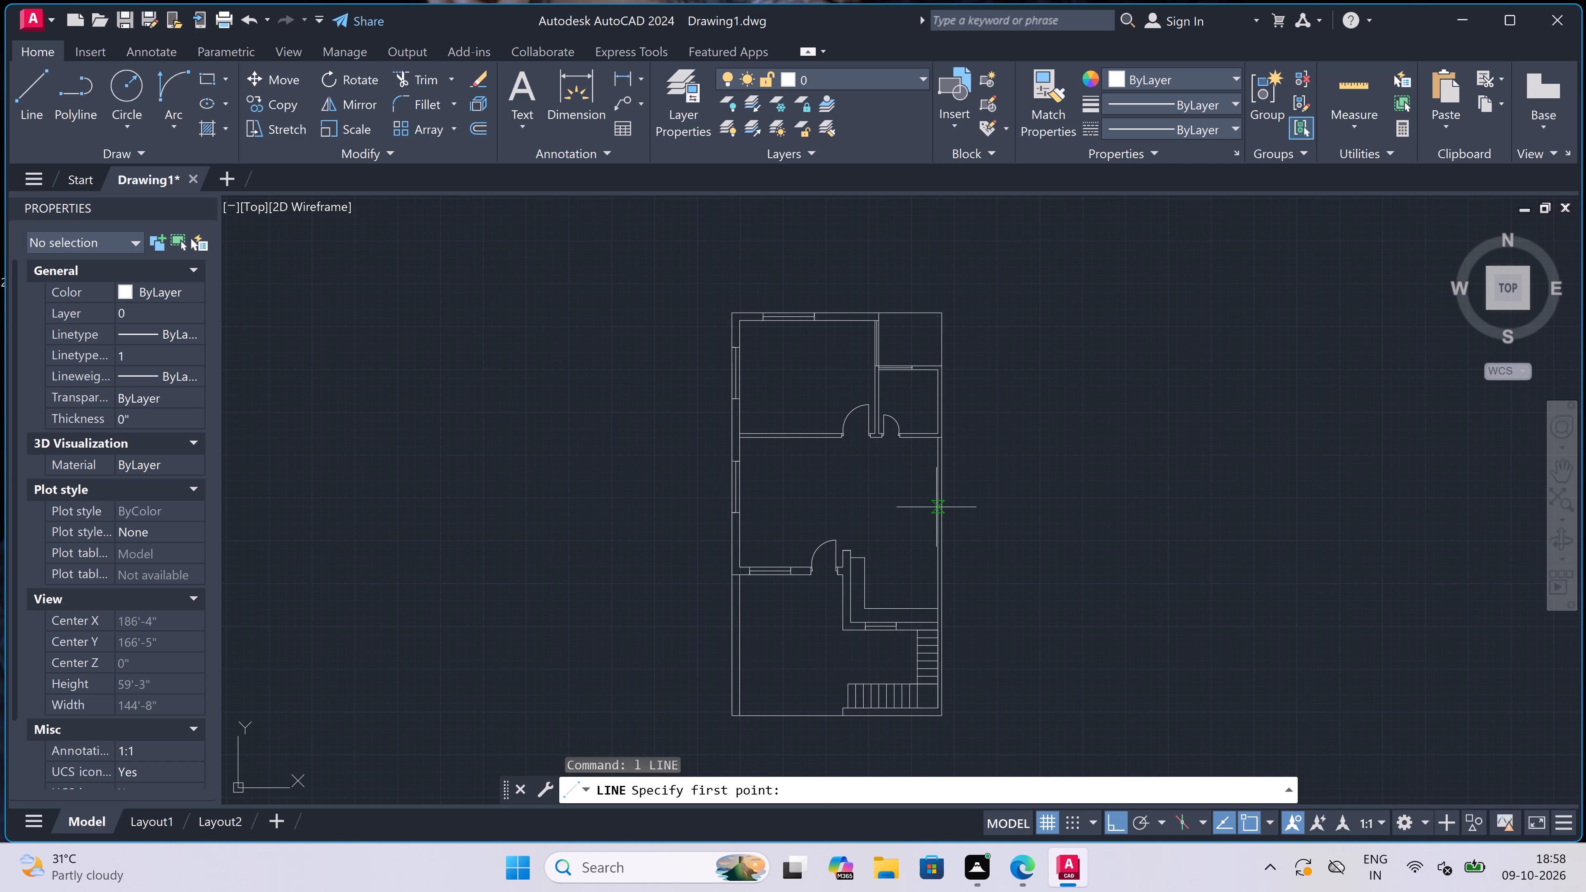
scroll(929, 456, down, 2)
scroll(929, 469, up, 4)
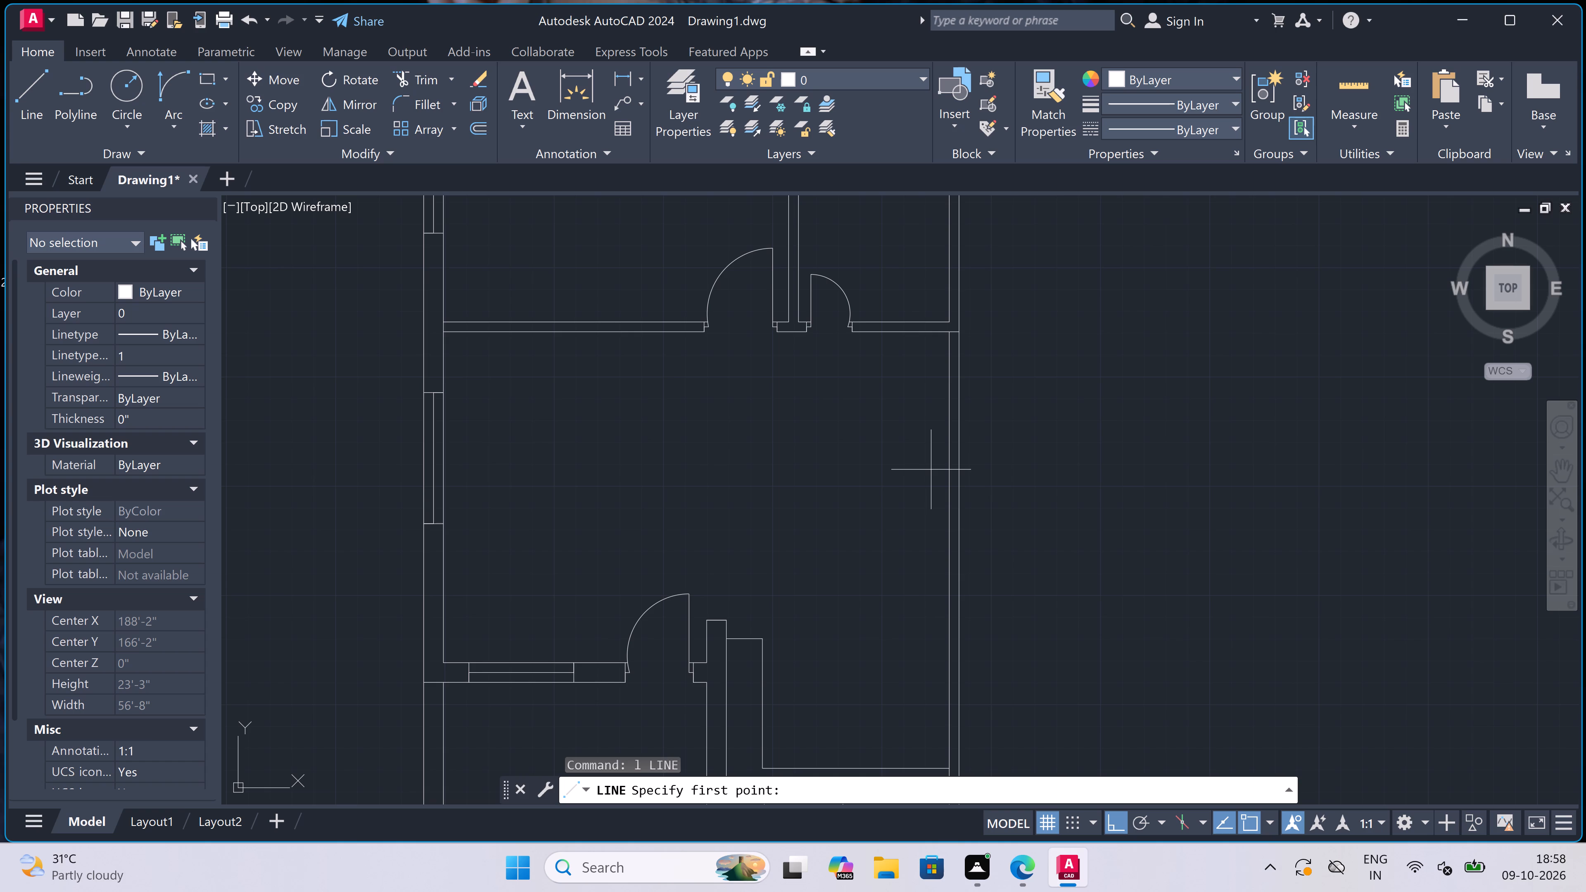
click(754, 7)
scroll(754, 7, down, 4)
scroll(834, 339, down, 4)
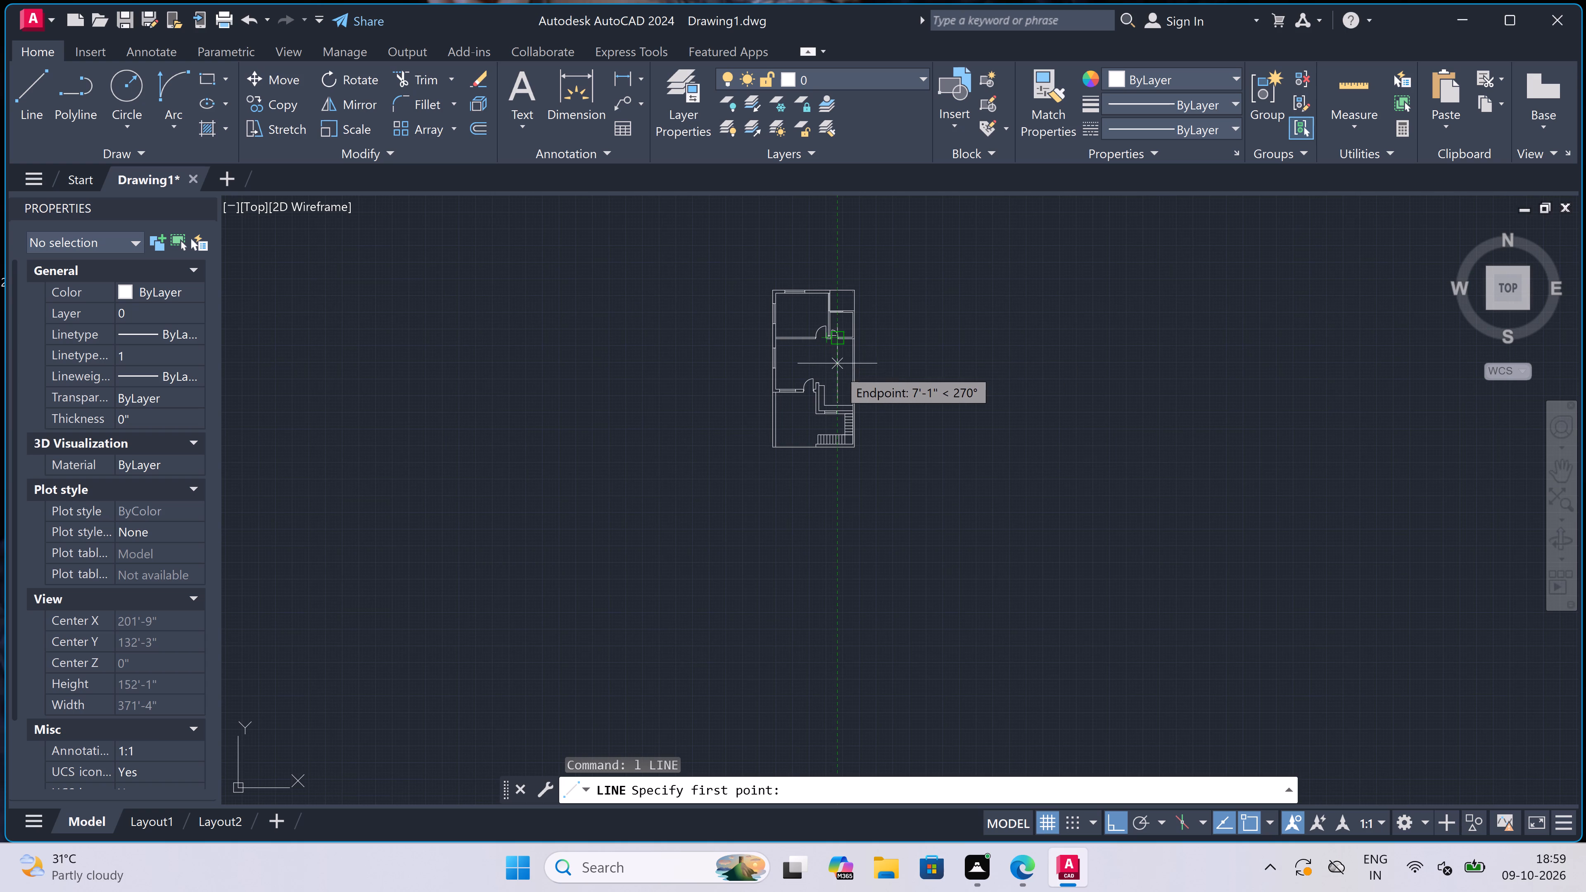
scroll(850, 373, up, 4)
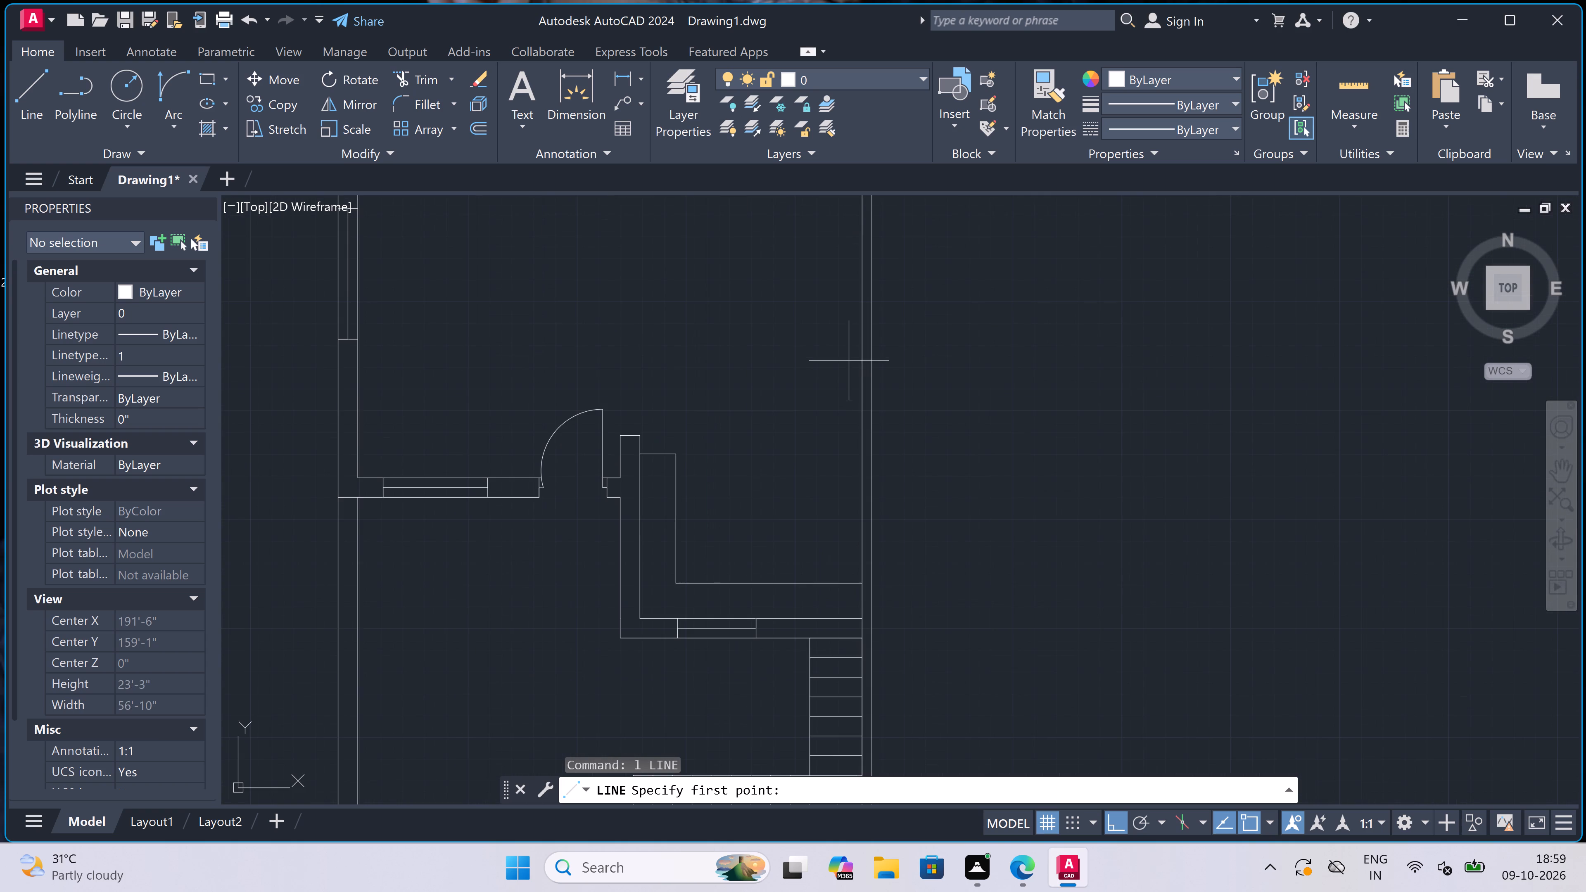
scroll(847, 358, down, 2)
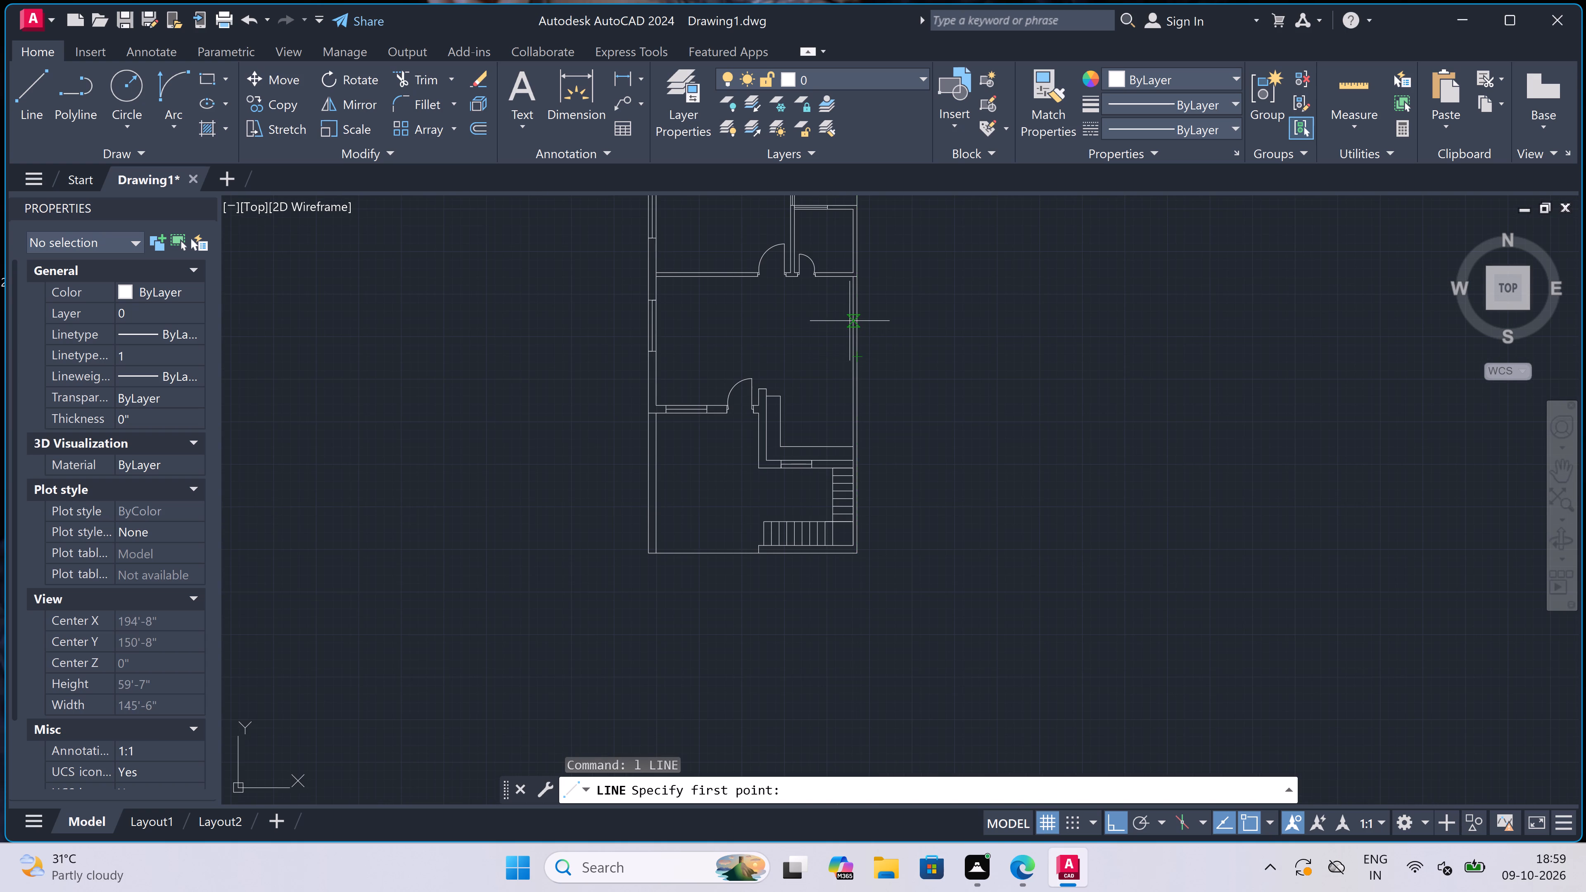
scroll(850, 312, up, 2)
click(857, 313)
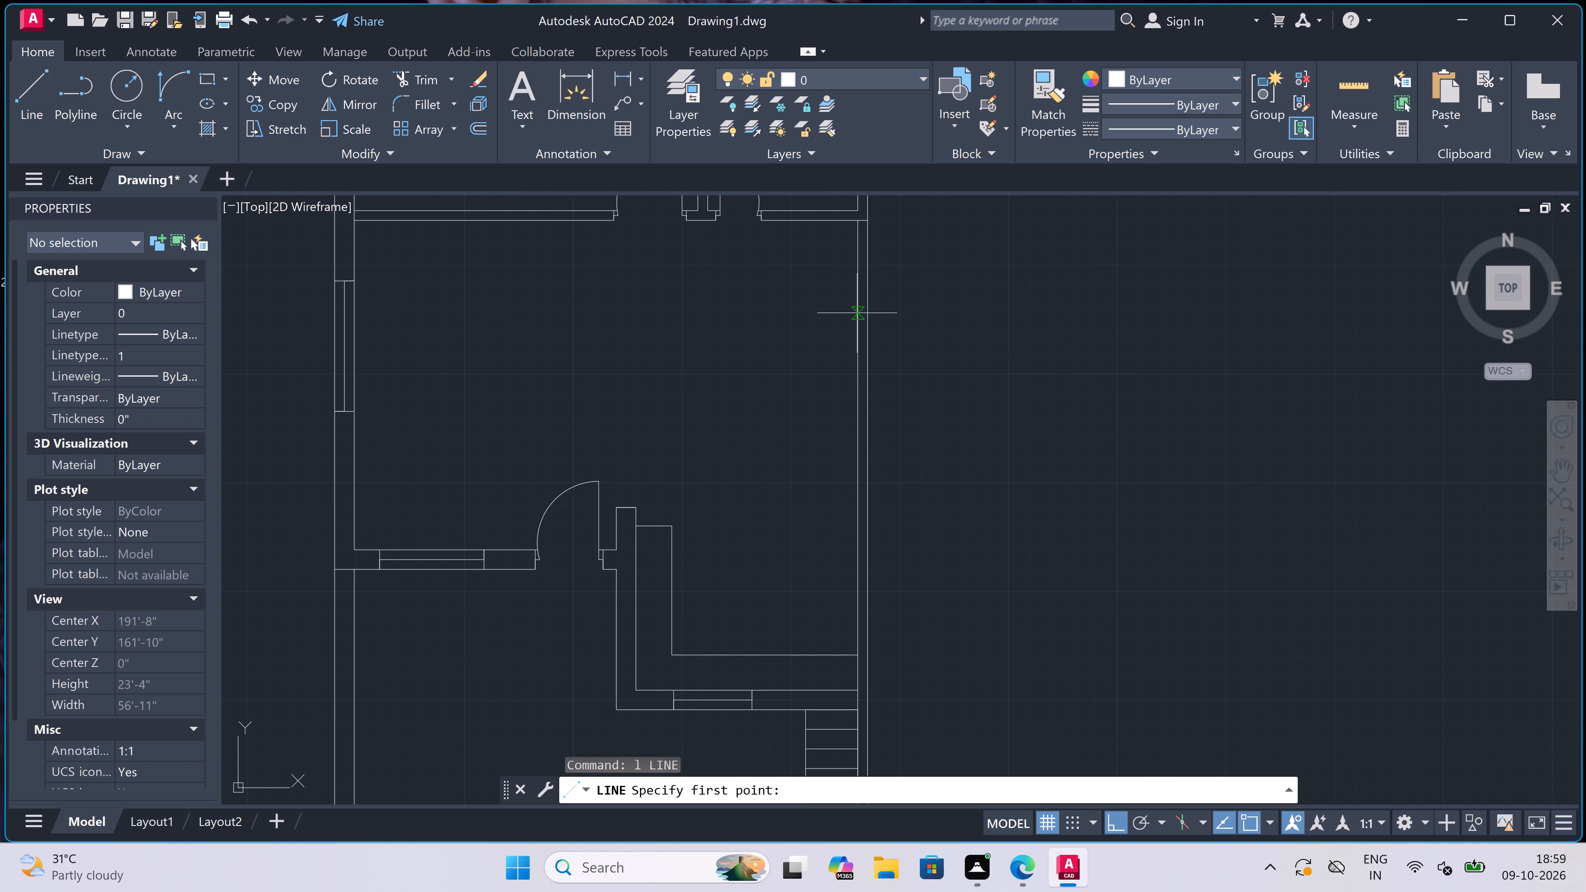
scroll(859, 313, up, 2)
click(875, 313)
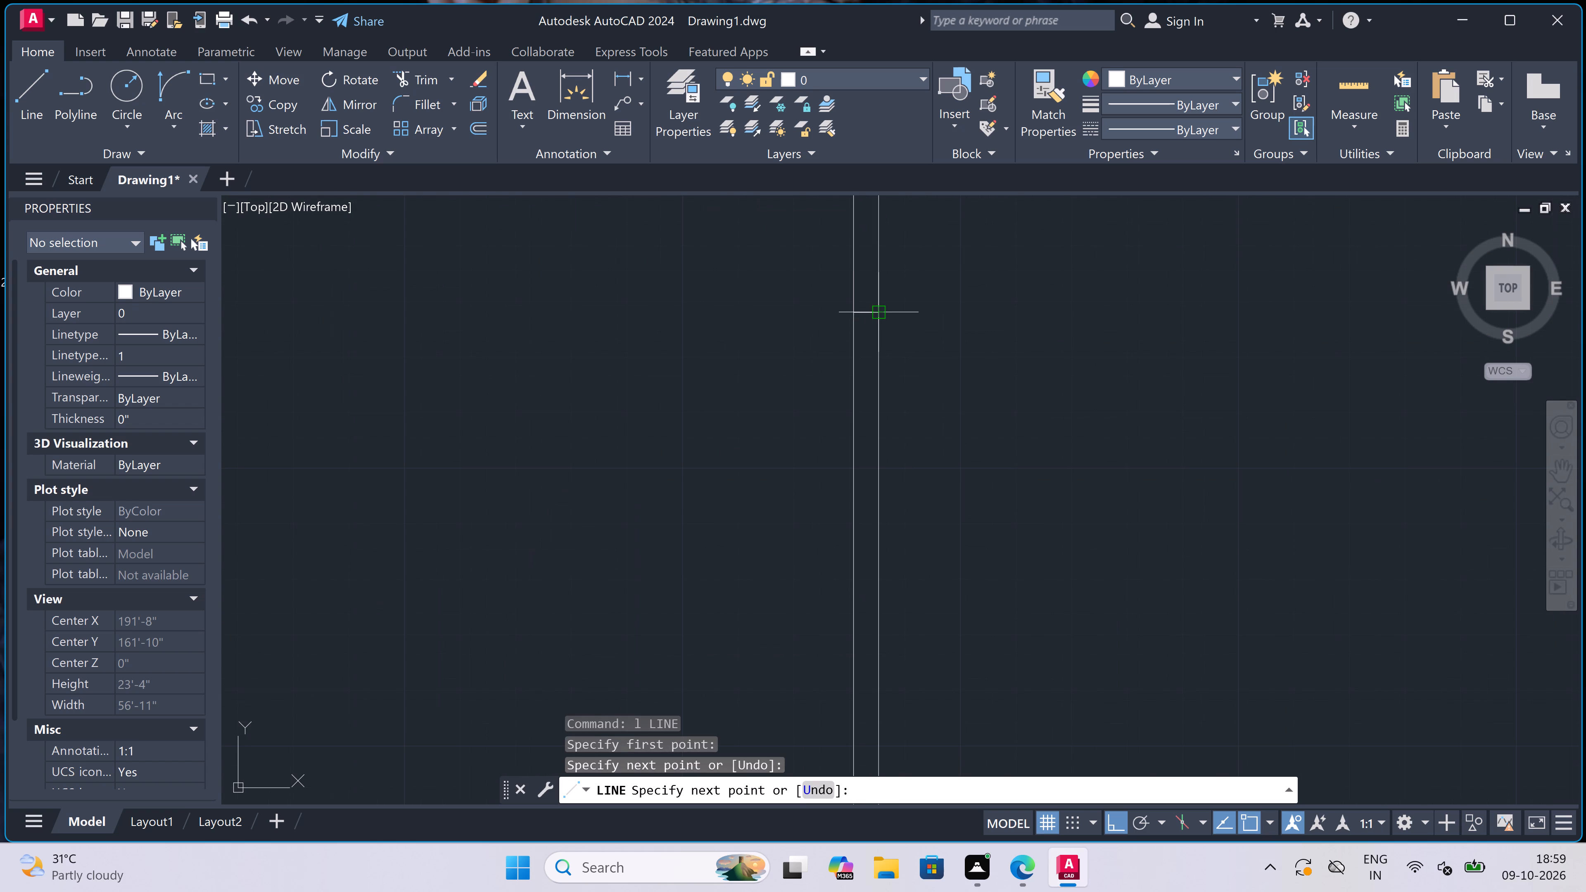
click(870, 313)
scroll(866, 332, up, 2)
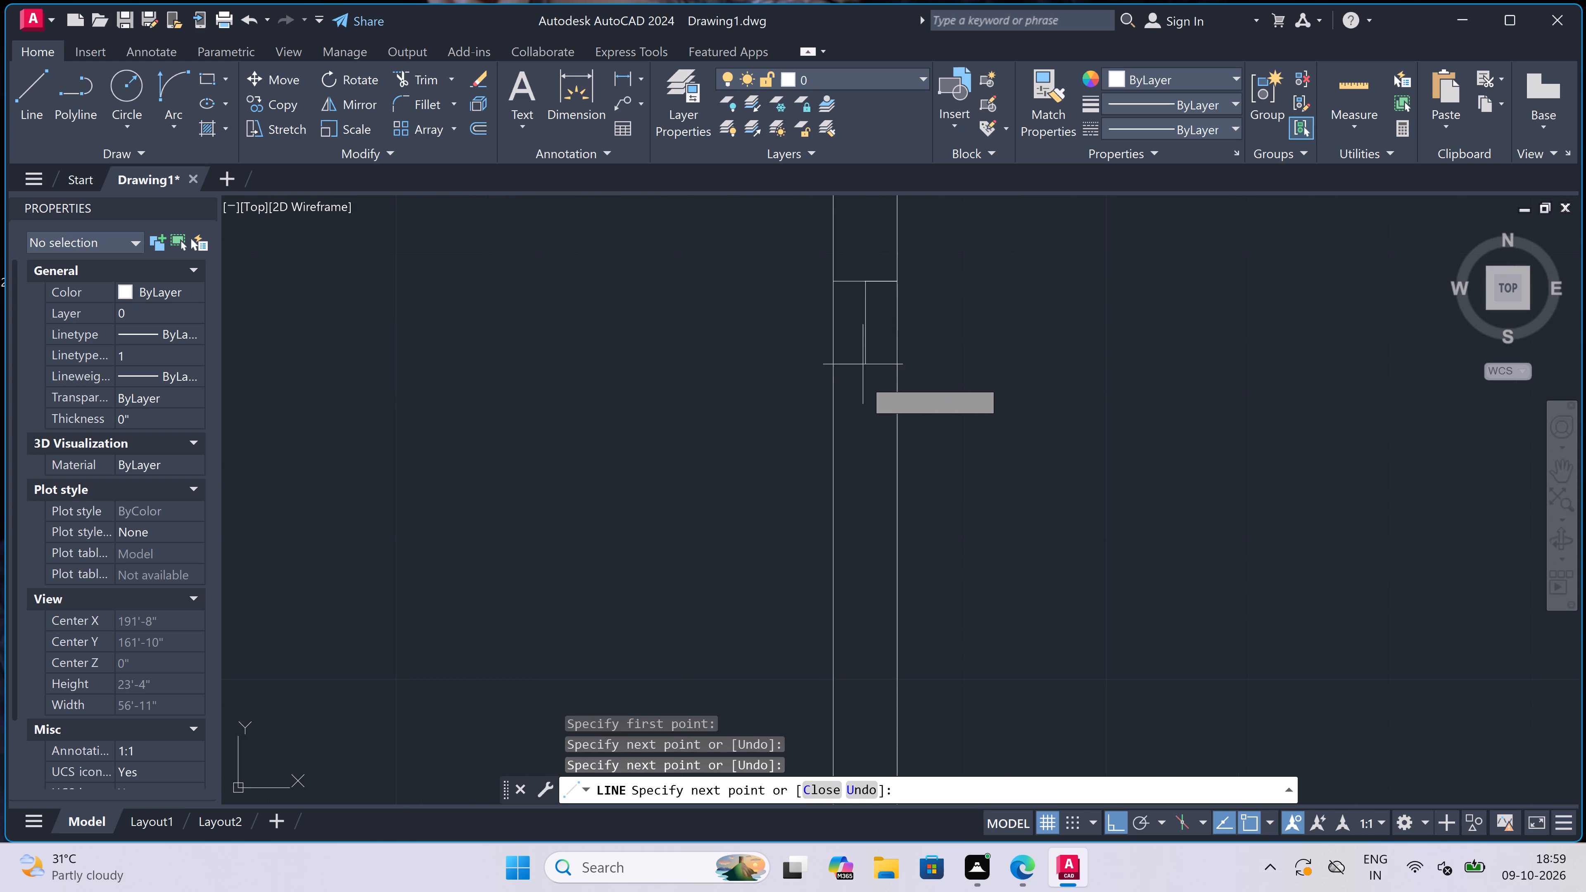
text(5')
key(space)
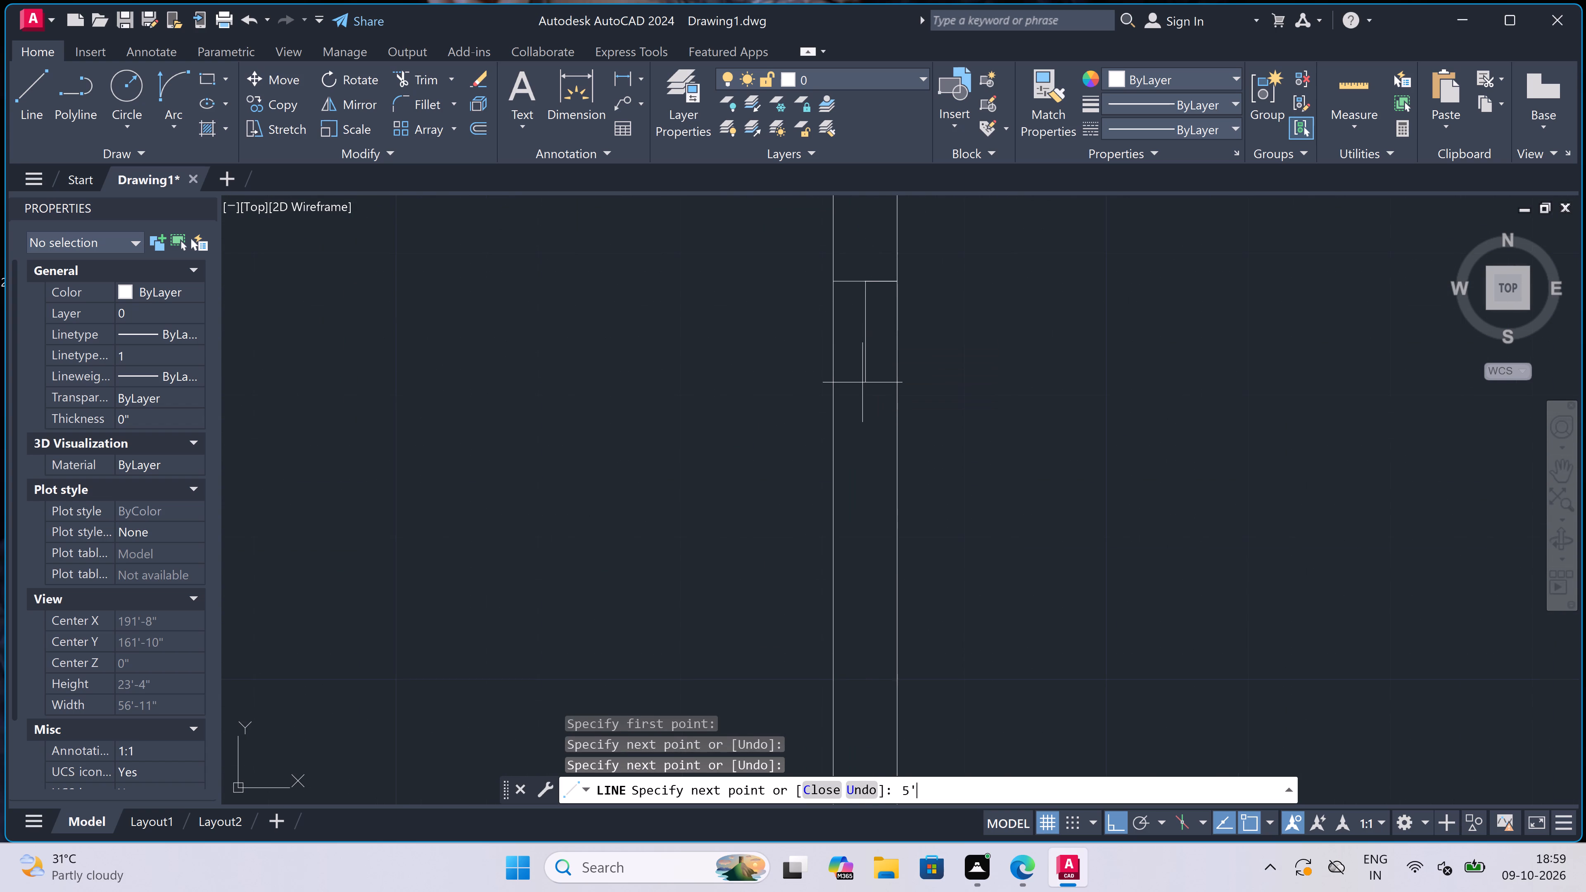
scroll(852, 370, down, 4)
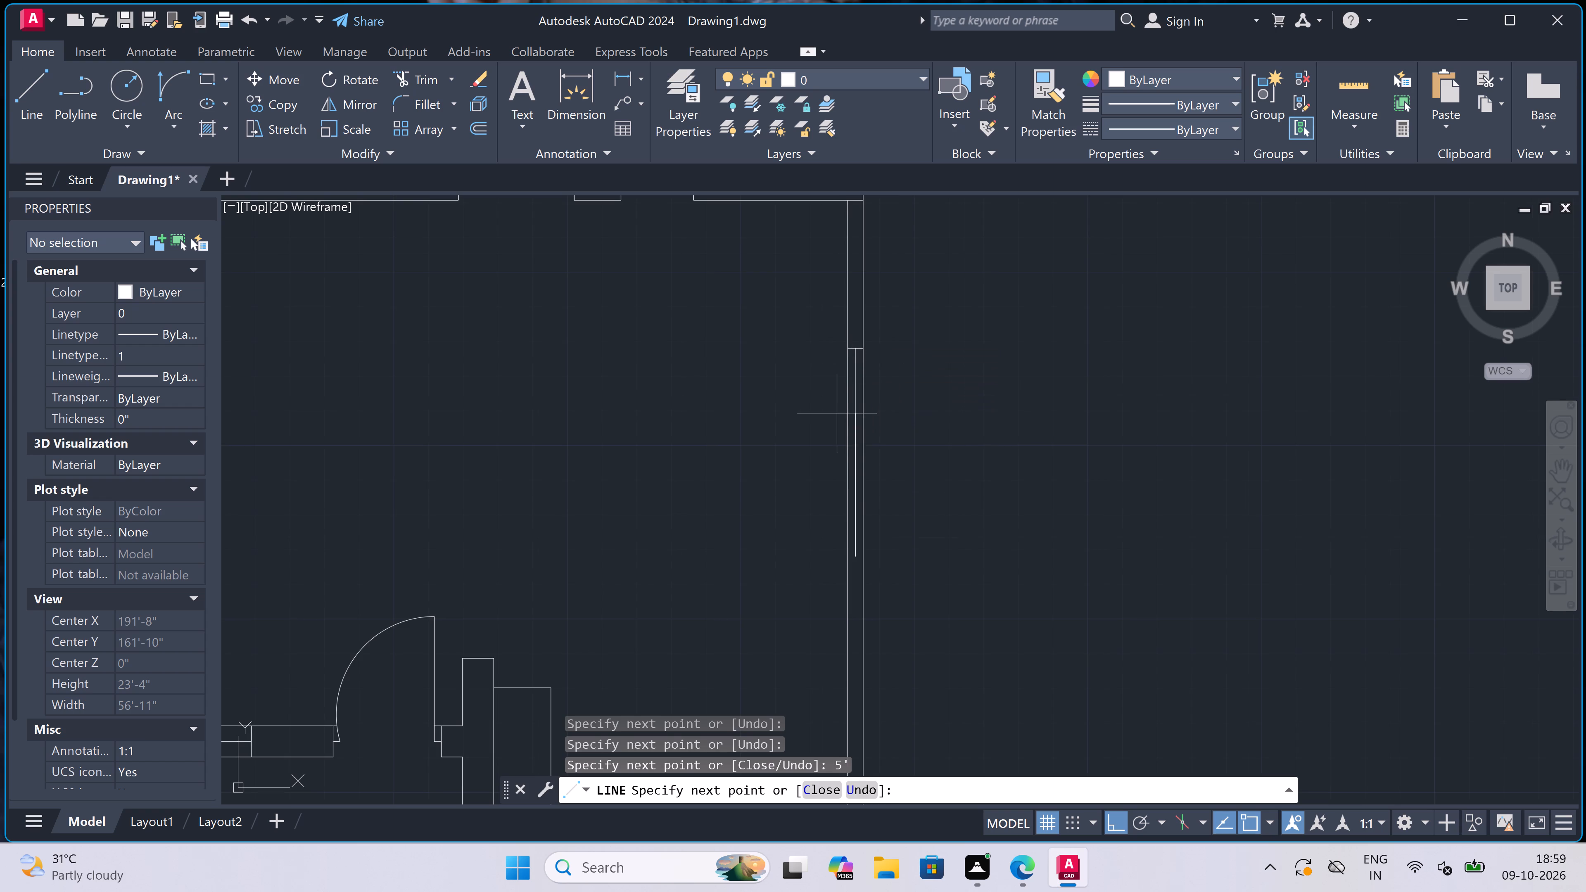
scroll(835, 549, up, 2)
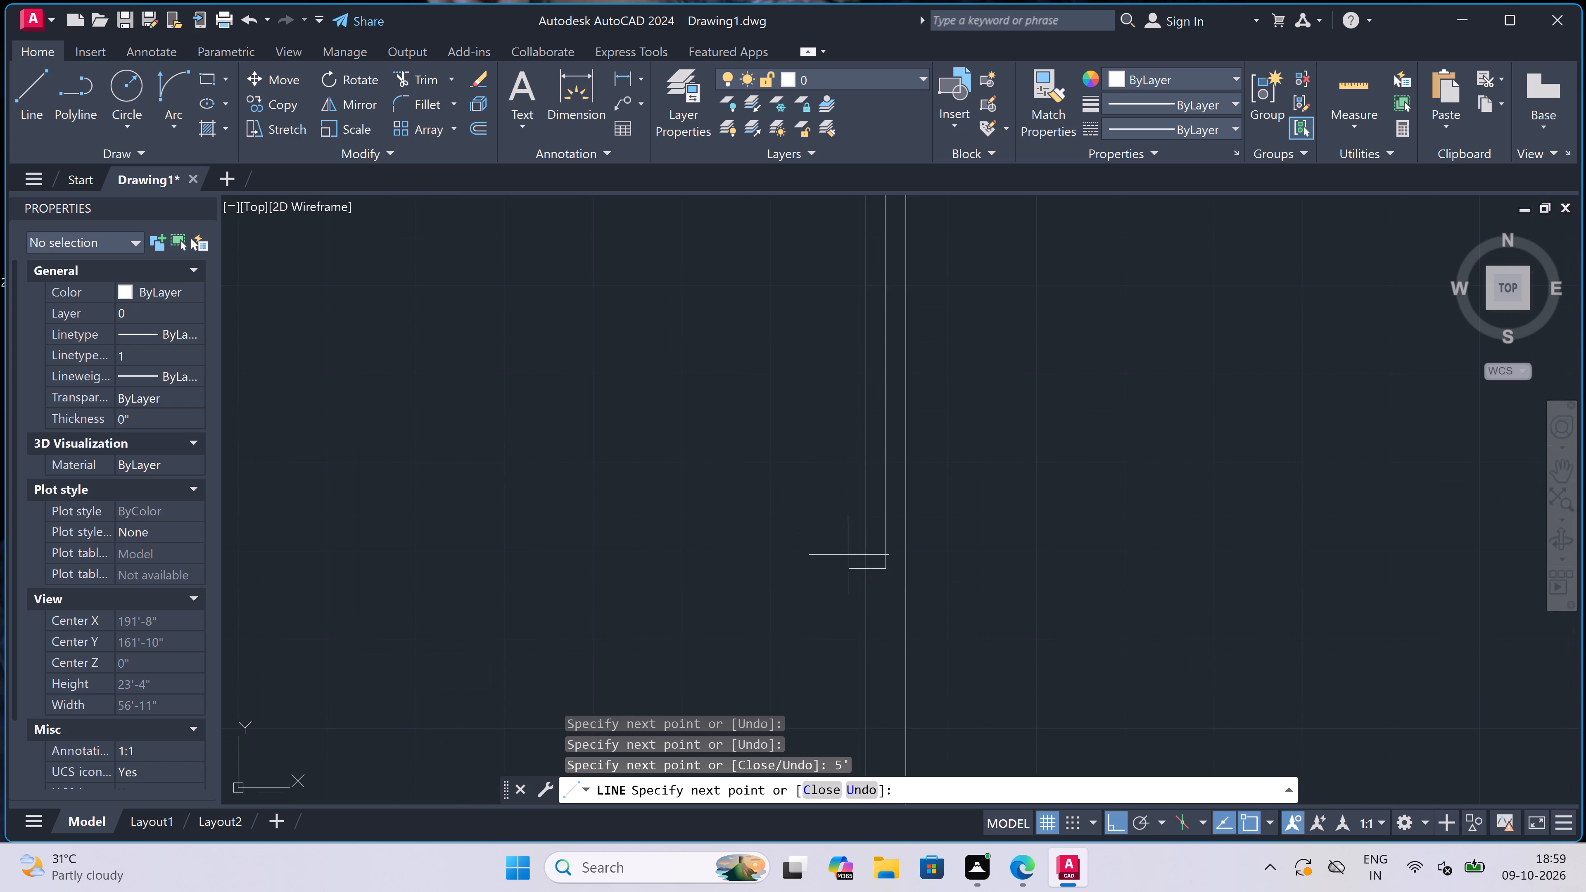
scroll(862, 575, up, 3)
click(880, 555)
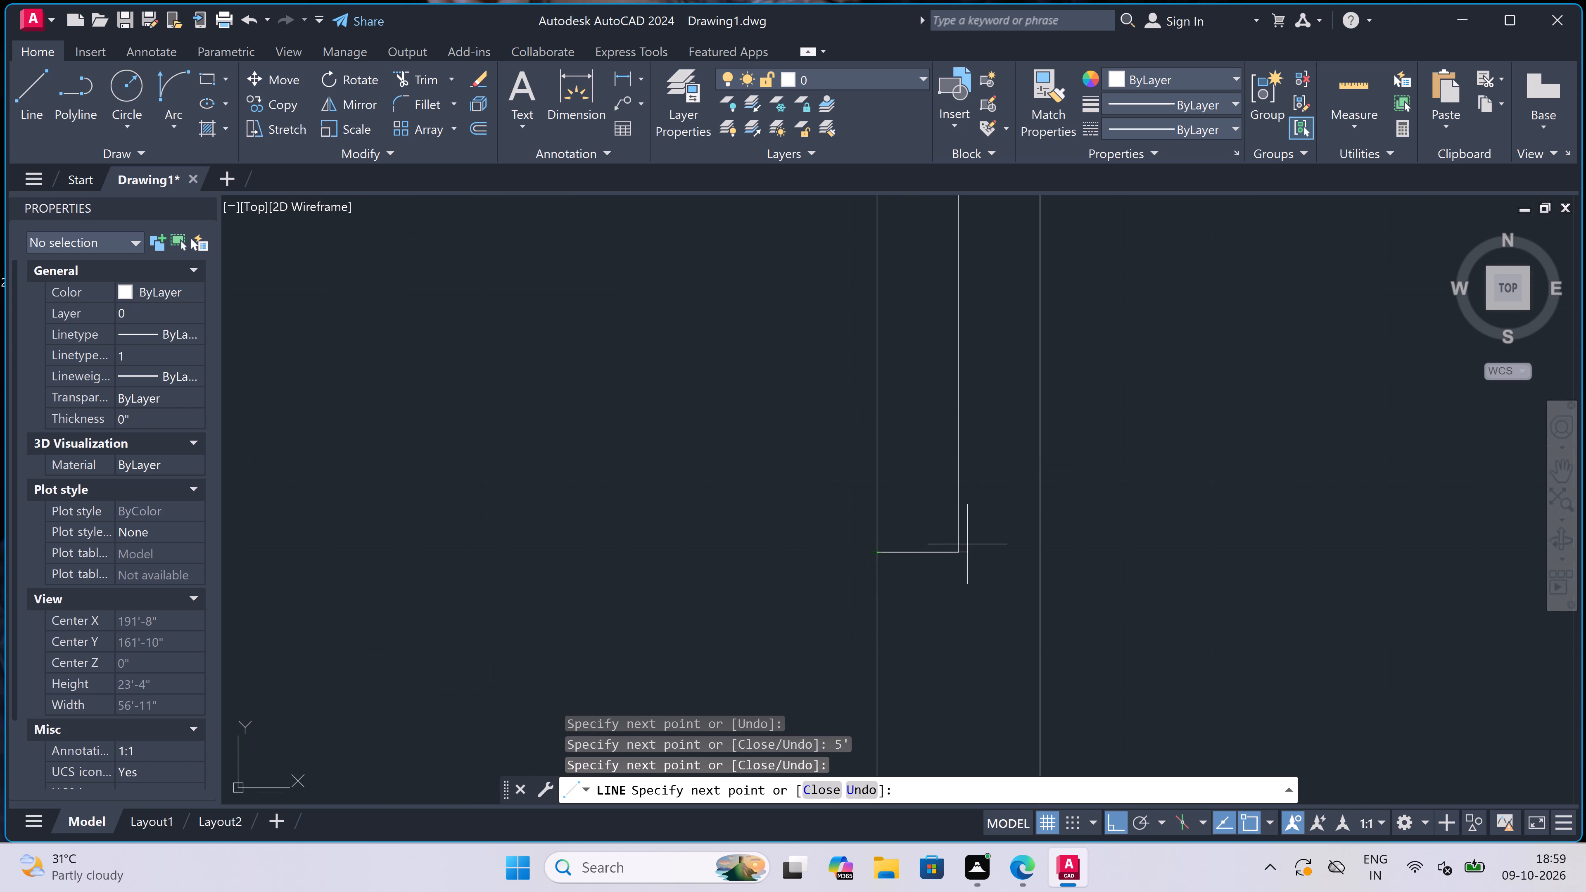
click(1041, 552)
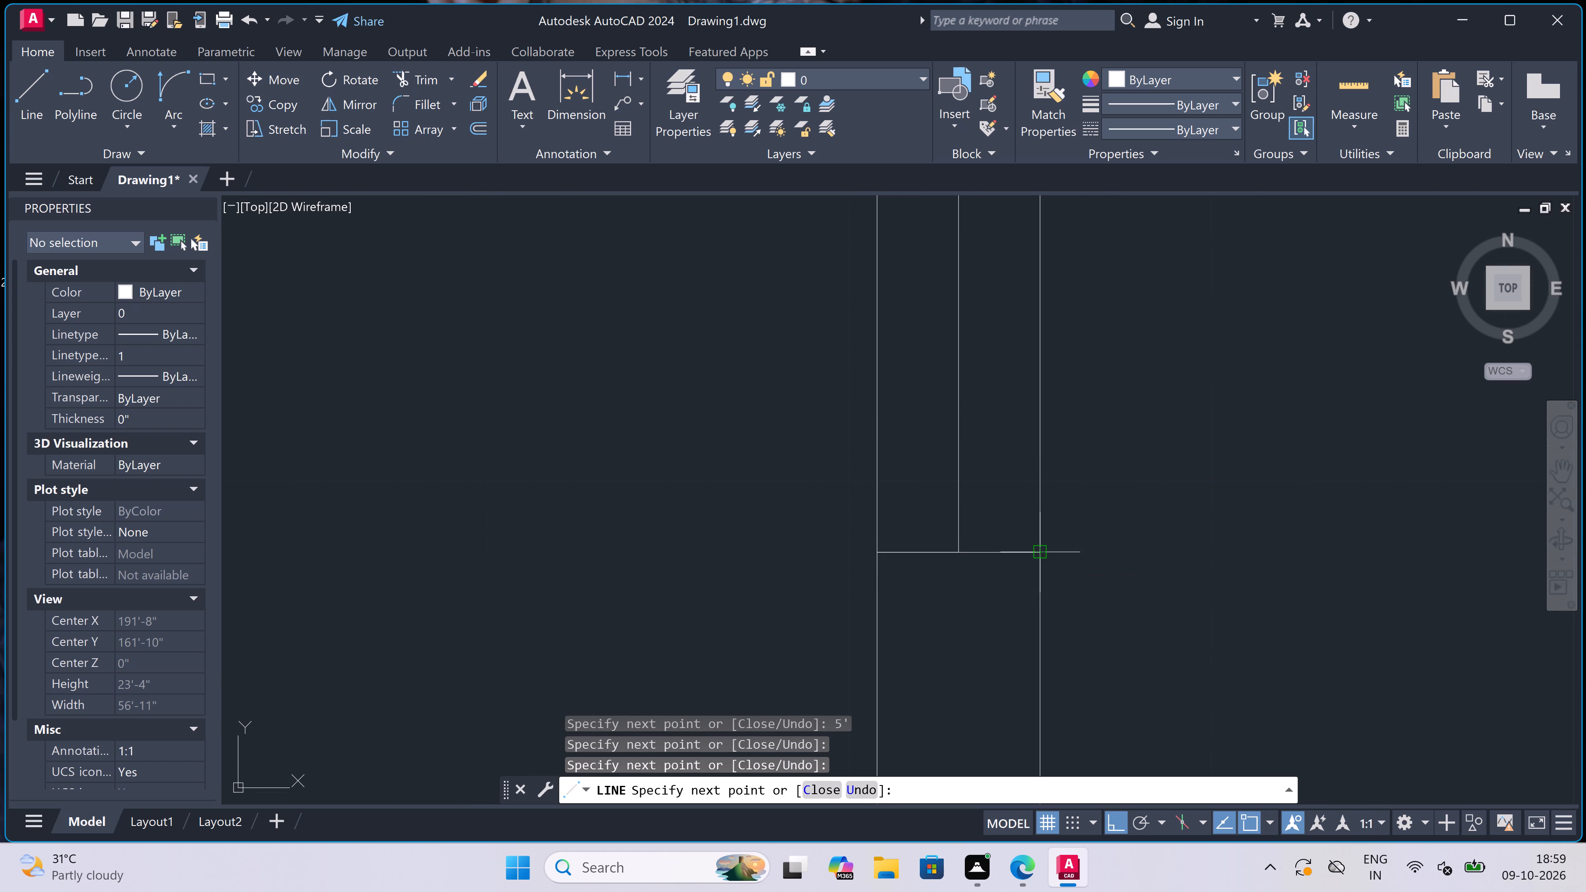
key(Escape)
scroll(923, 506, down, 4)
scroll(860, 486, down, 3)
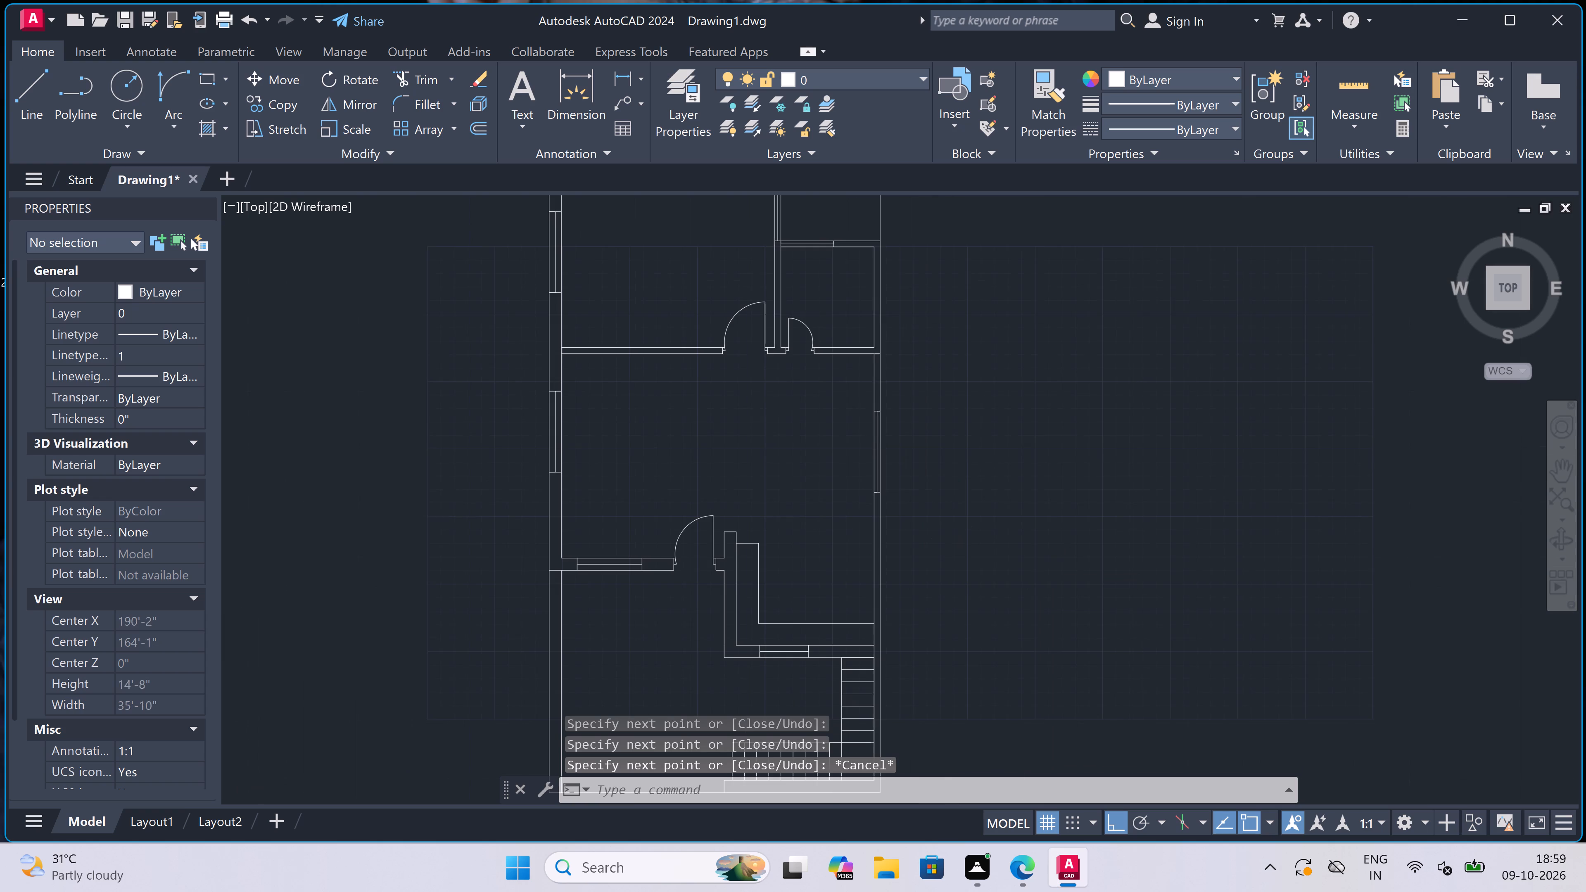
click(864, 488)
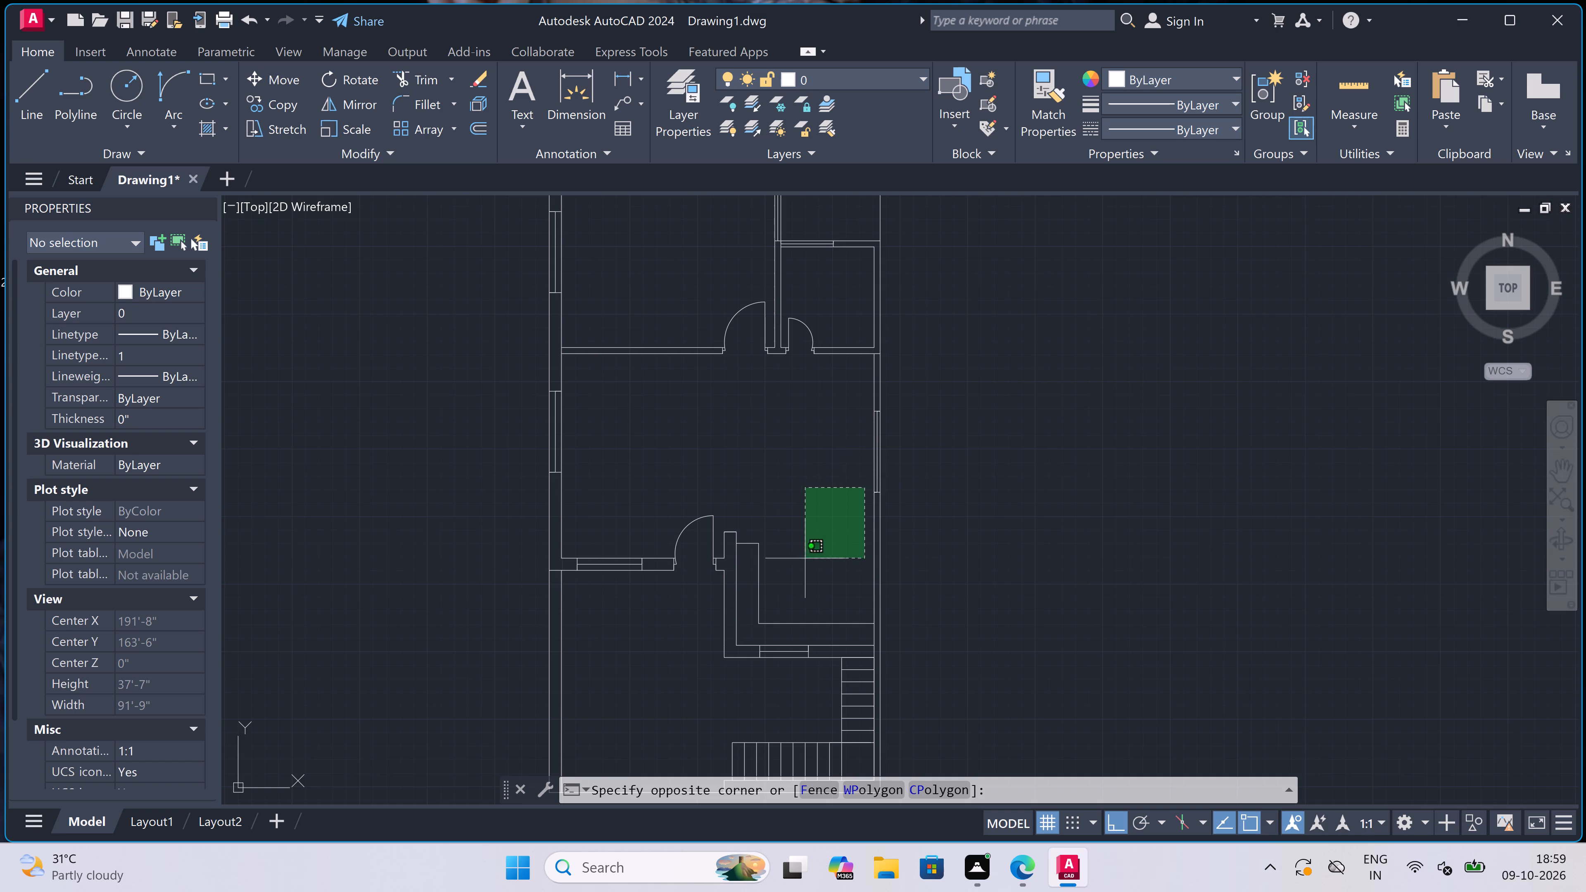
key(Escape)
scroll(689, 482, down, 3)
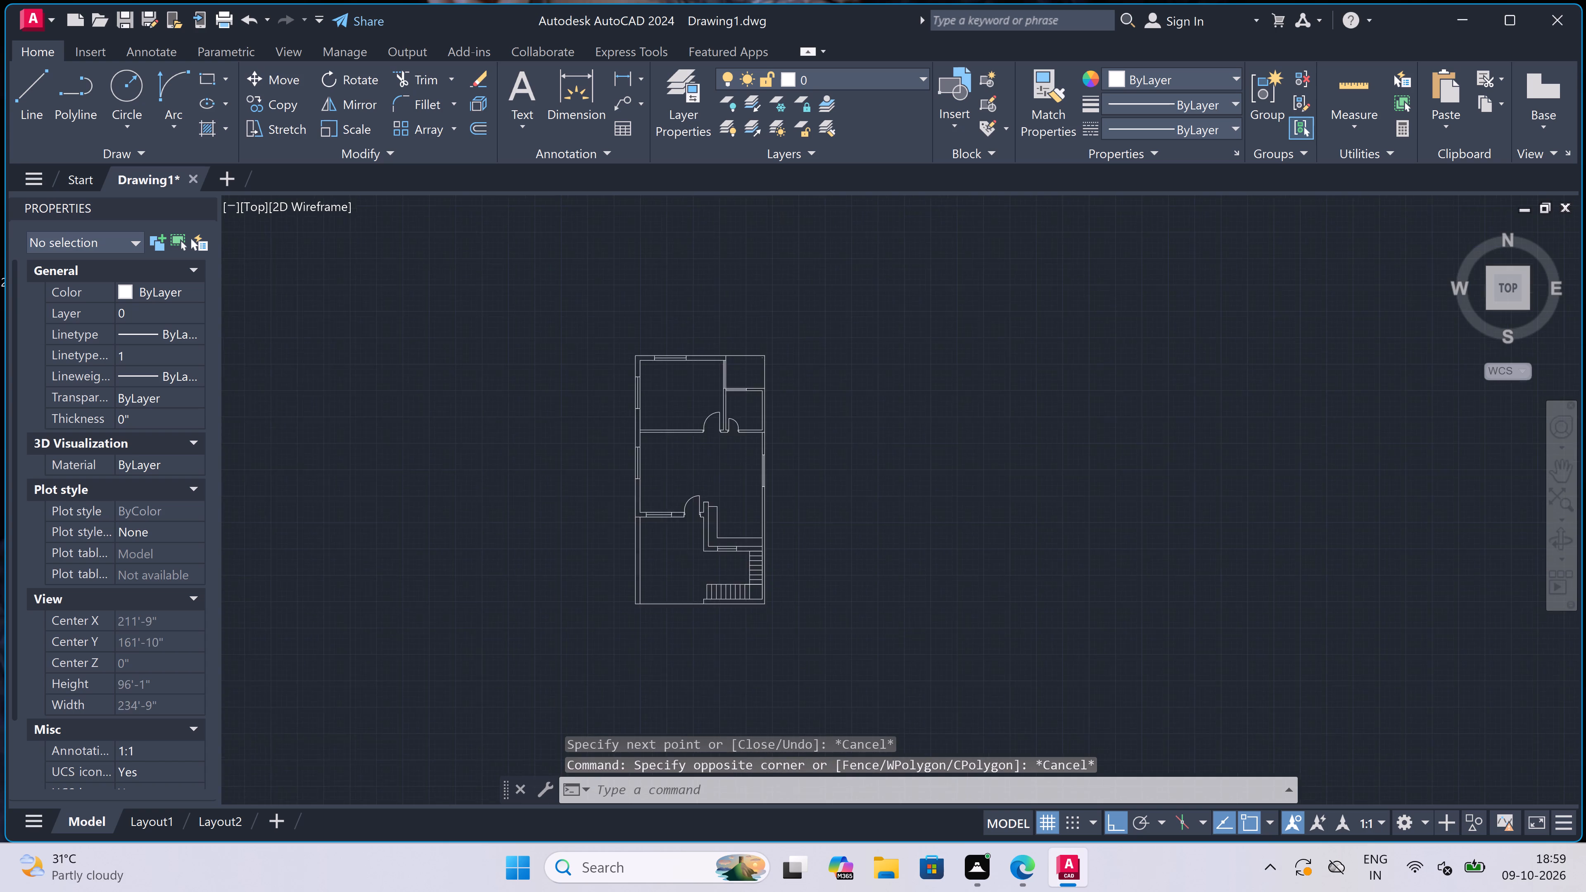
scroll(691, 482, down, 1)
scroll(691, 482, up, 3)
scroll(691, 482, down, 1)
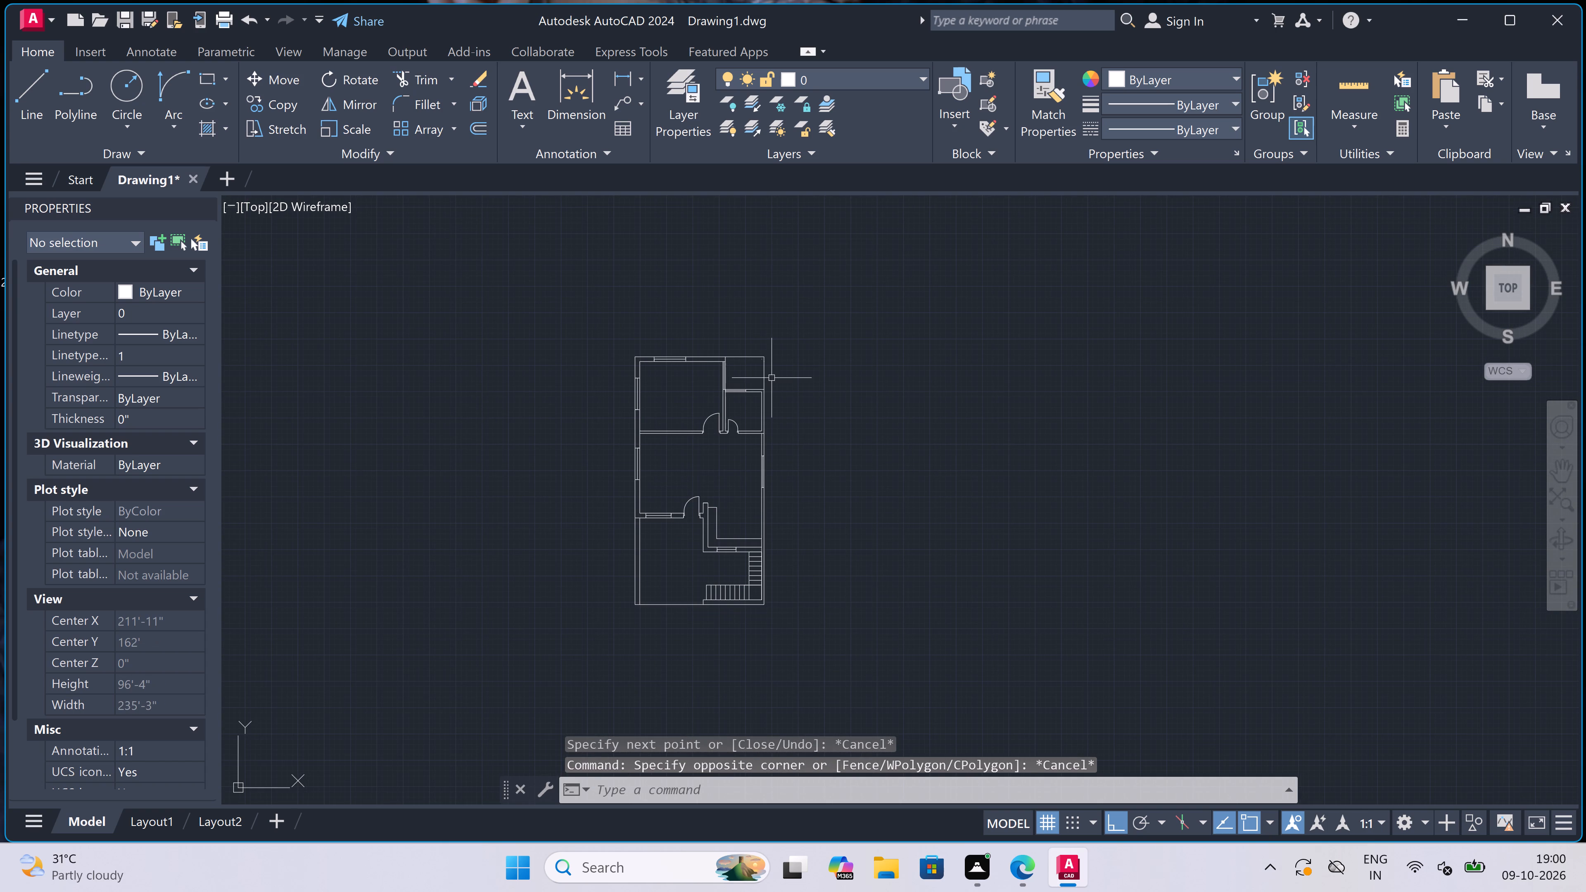
Draw a long horizontal line extending right from the plan's upper-right outer corner.
scroll(810, 376, up, 1)
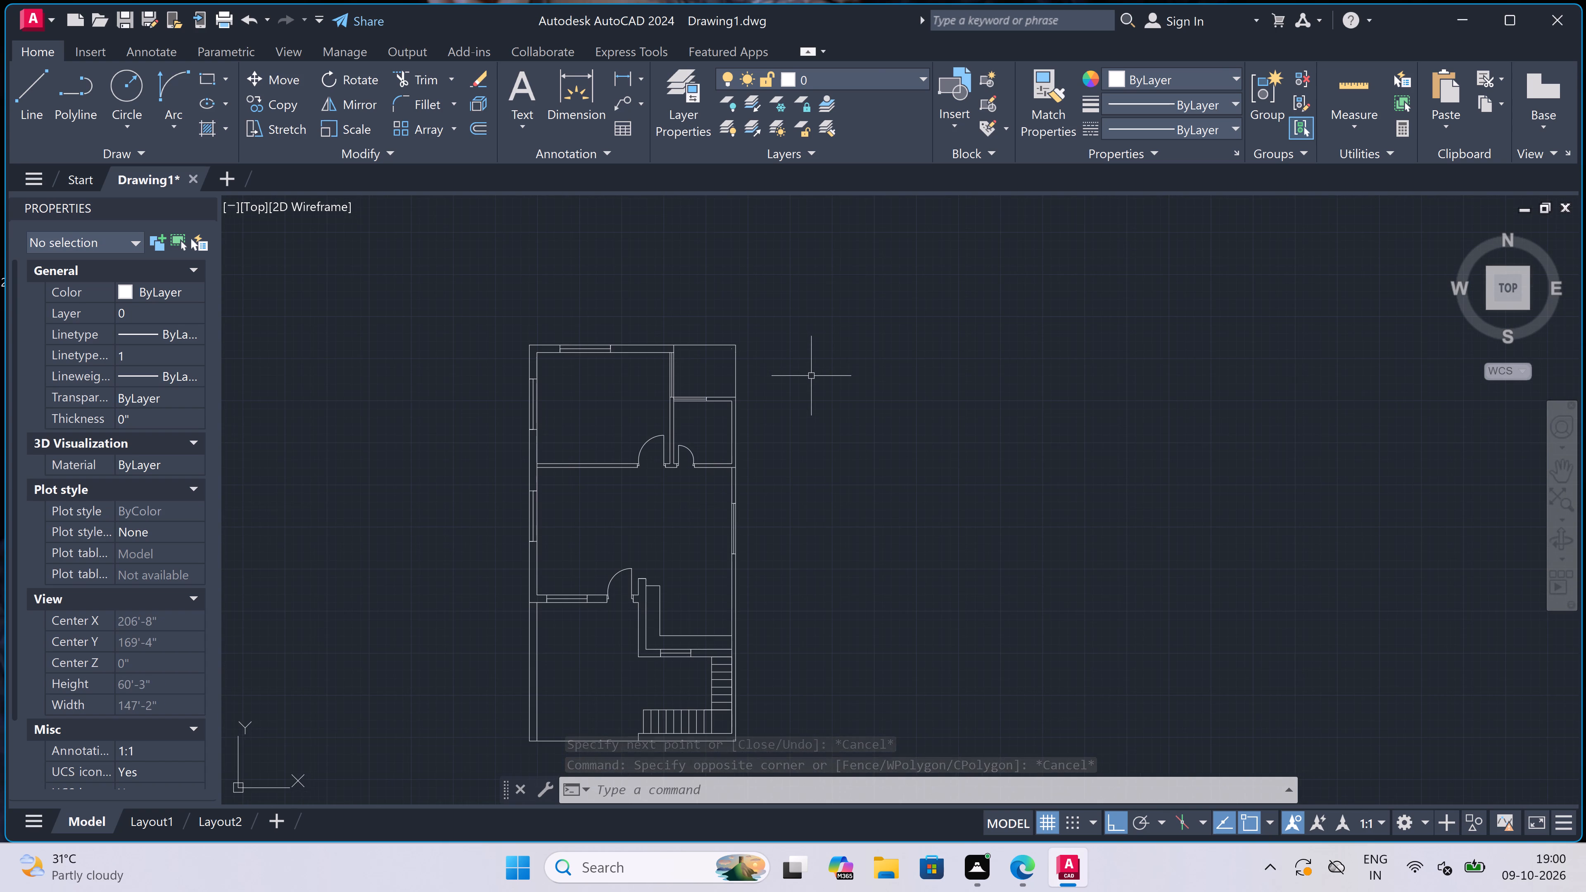
key(l)
key(space)
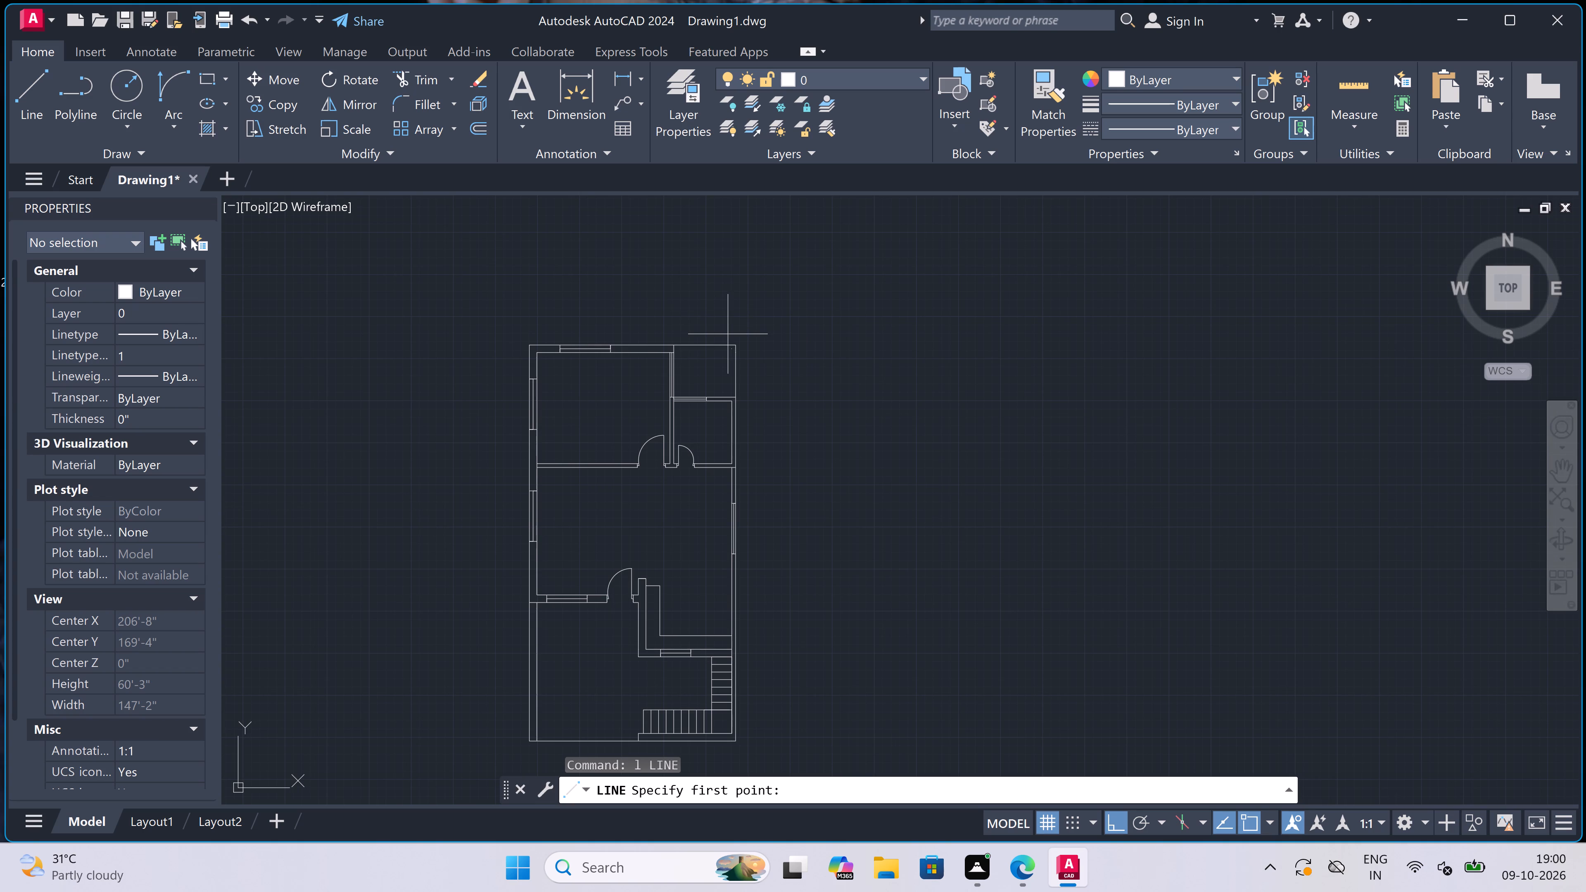
drag(735, 342, 747, 344)
click(1125, 358)
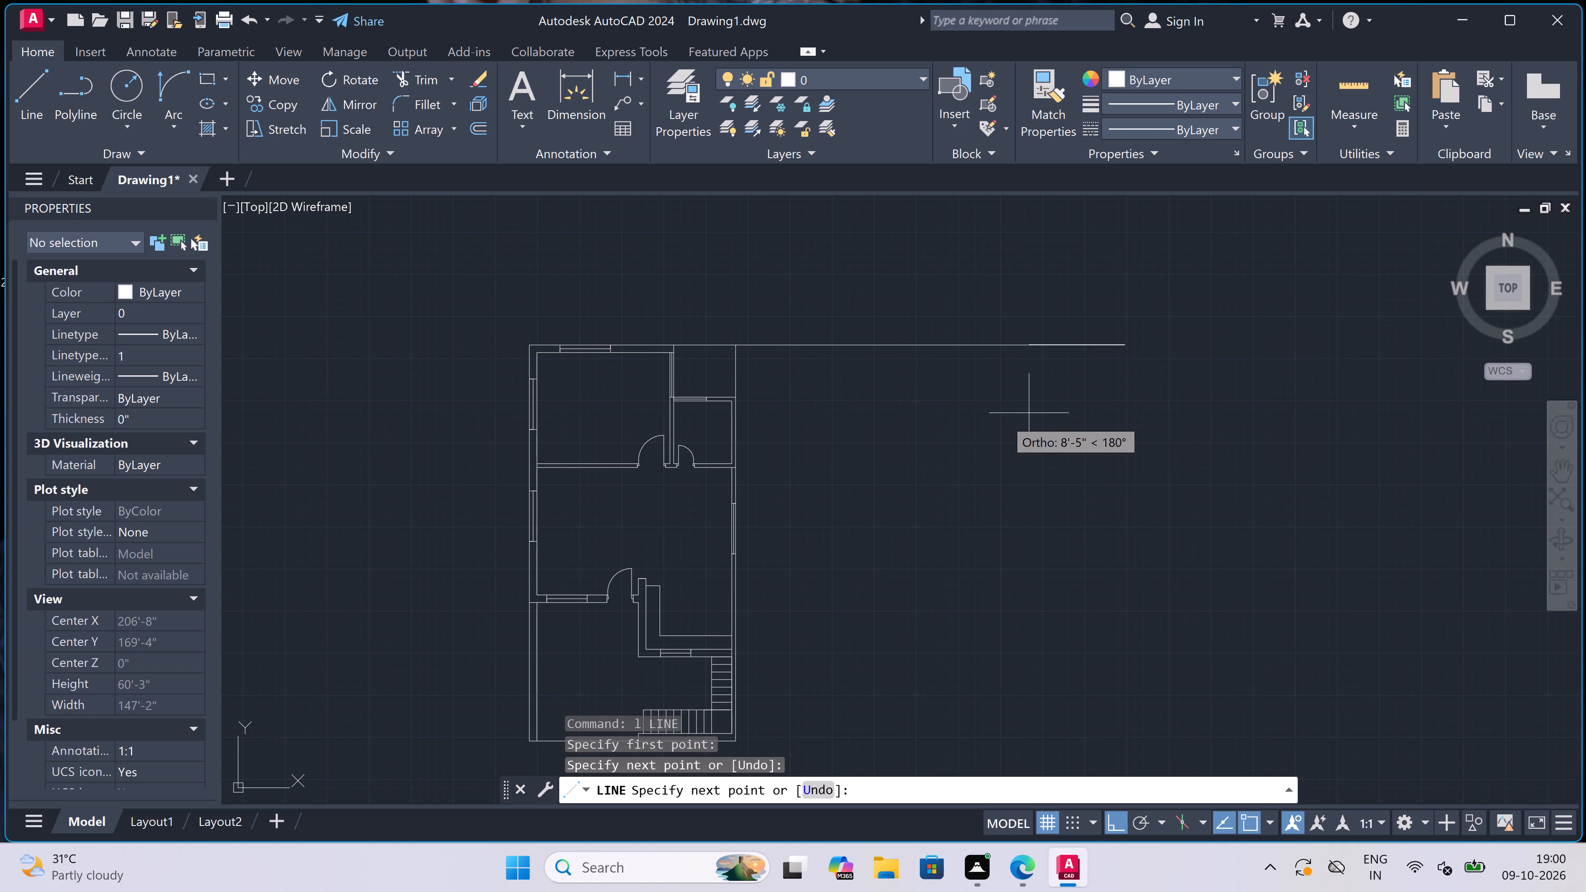
key(Escape)
Draw a vertical line from the new horizontal line down past the plan's bottom wall, a short gap right of the plan.
key(space)
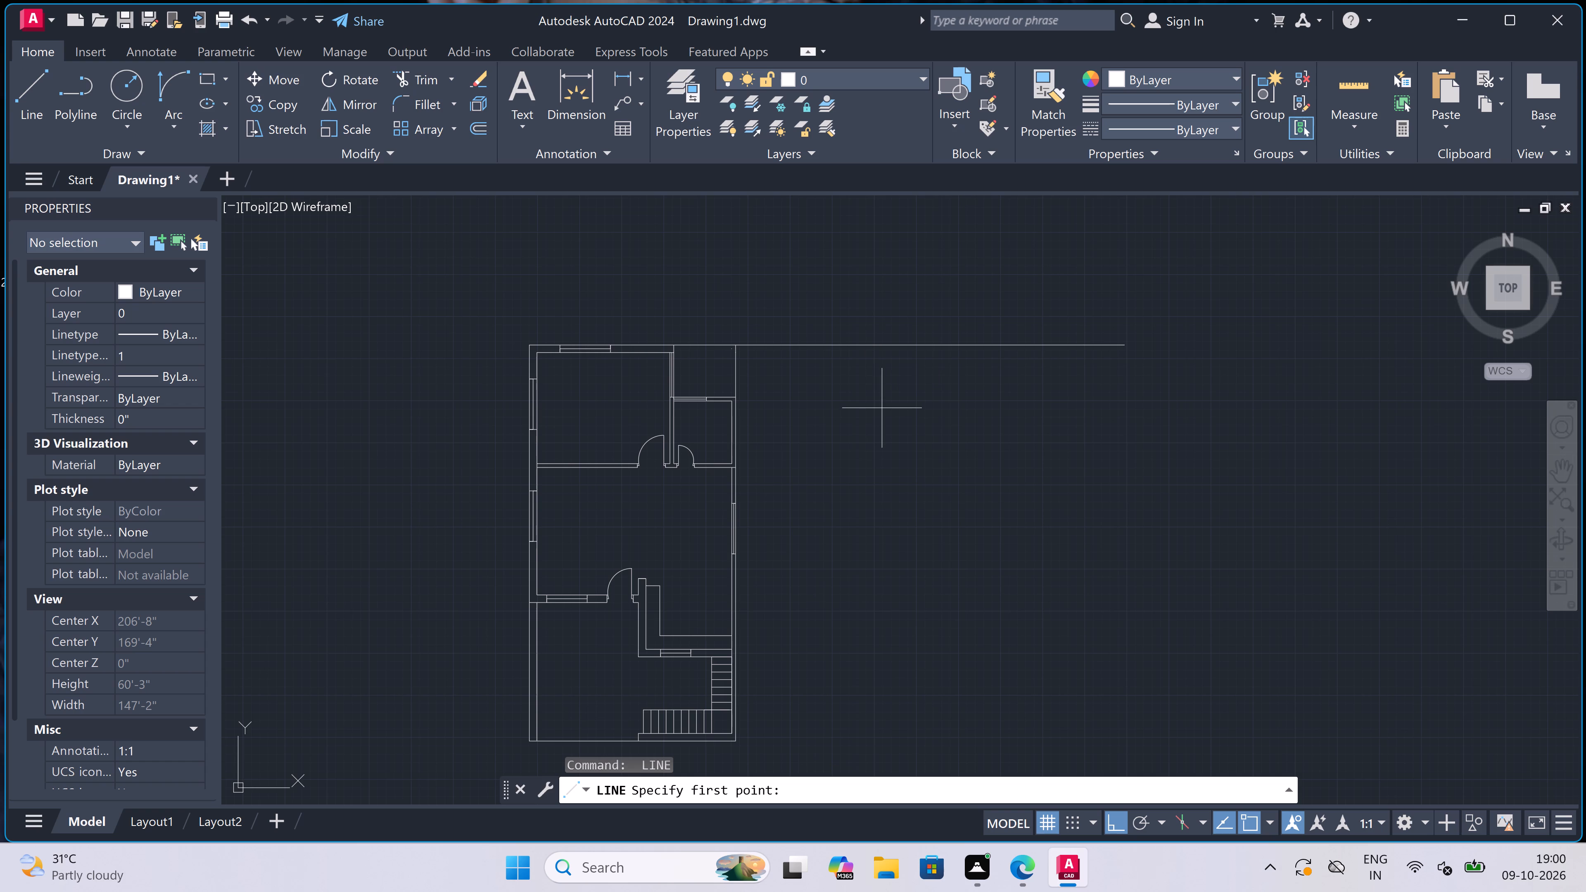
click(791, 345)
scroll(792, 345, down, 1)
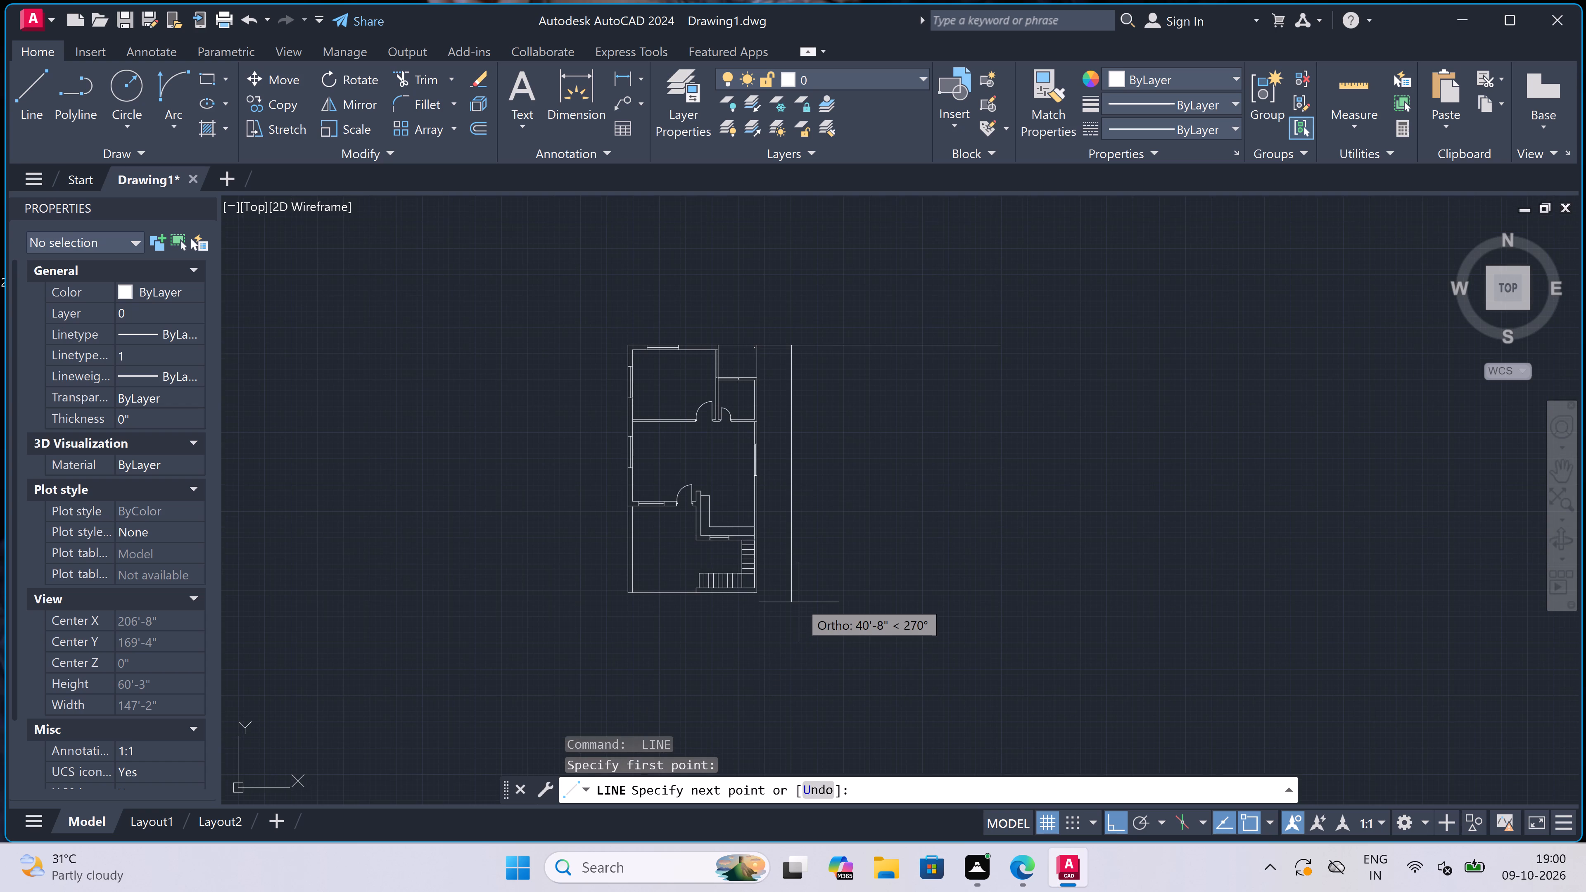
click(784, 621)
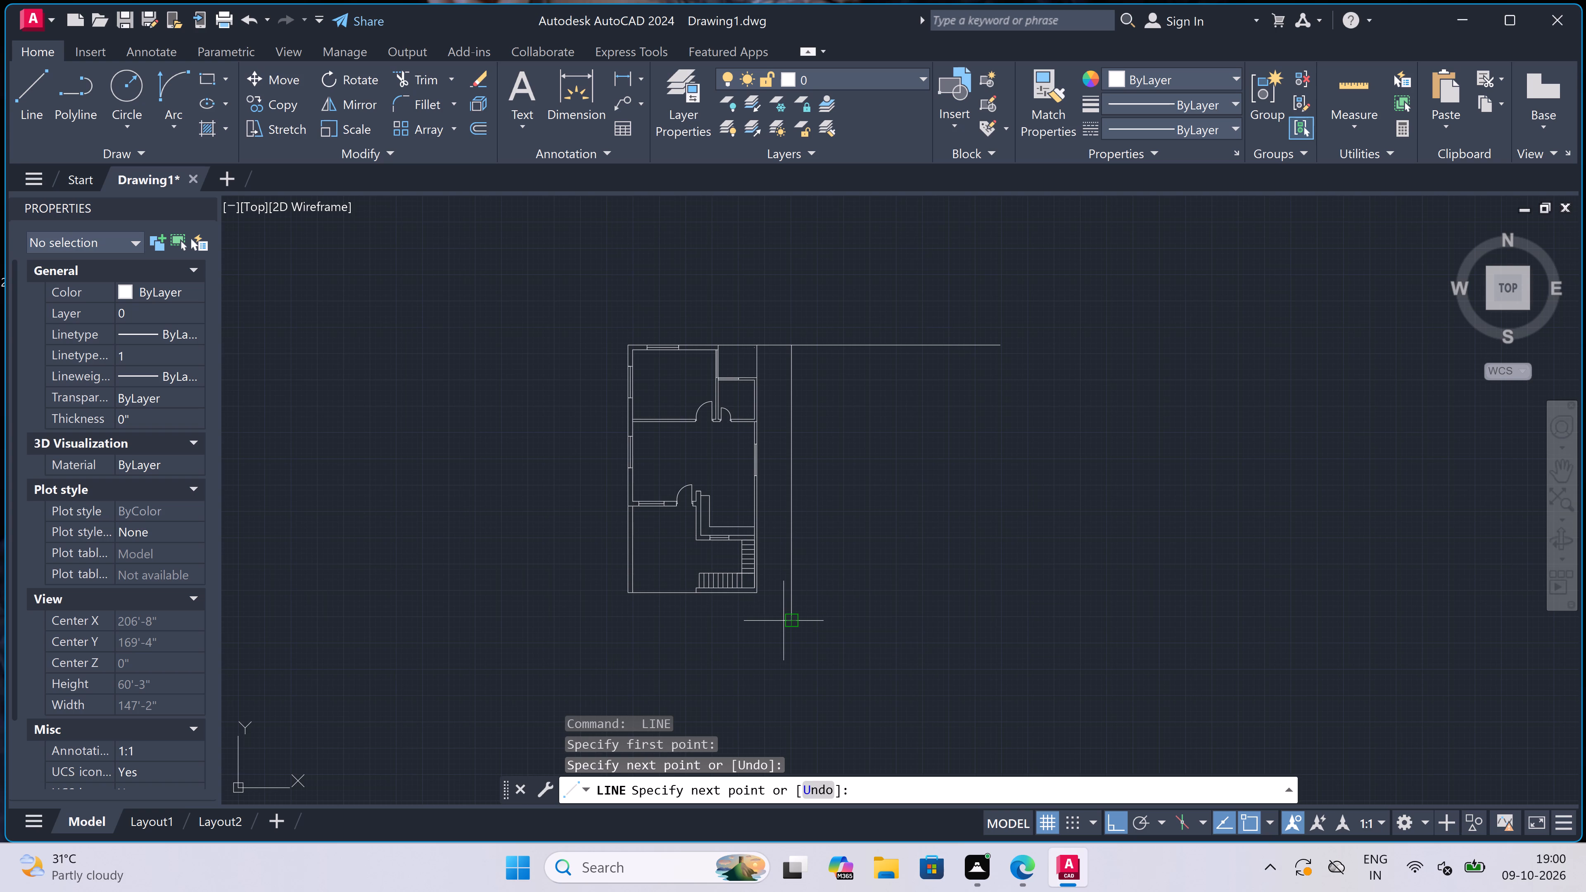
key(Escape)
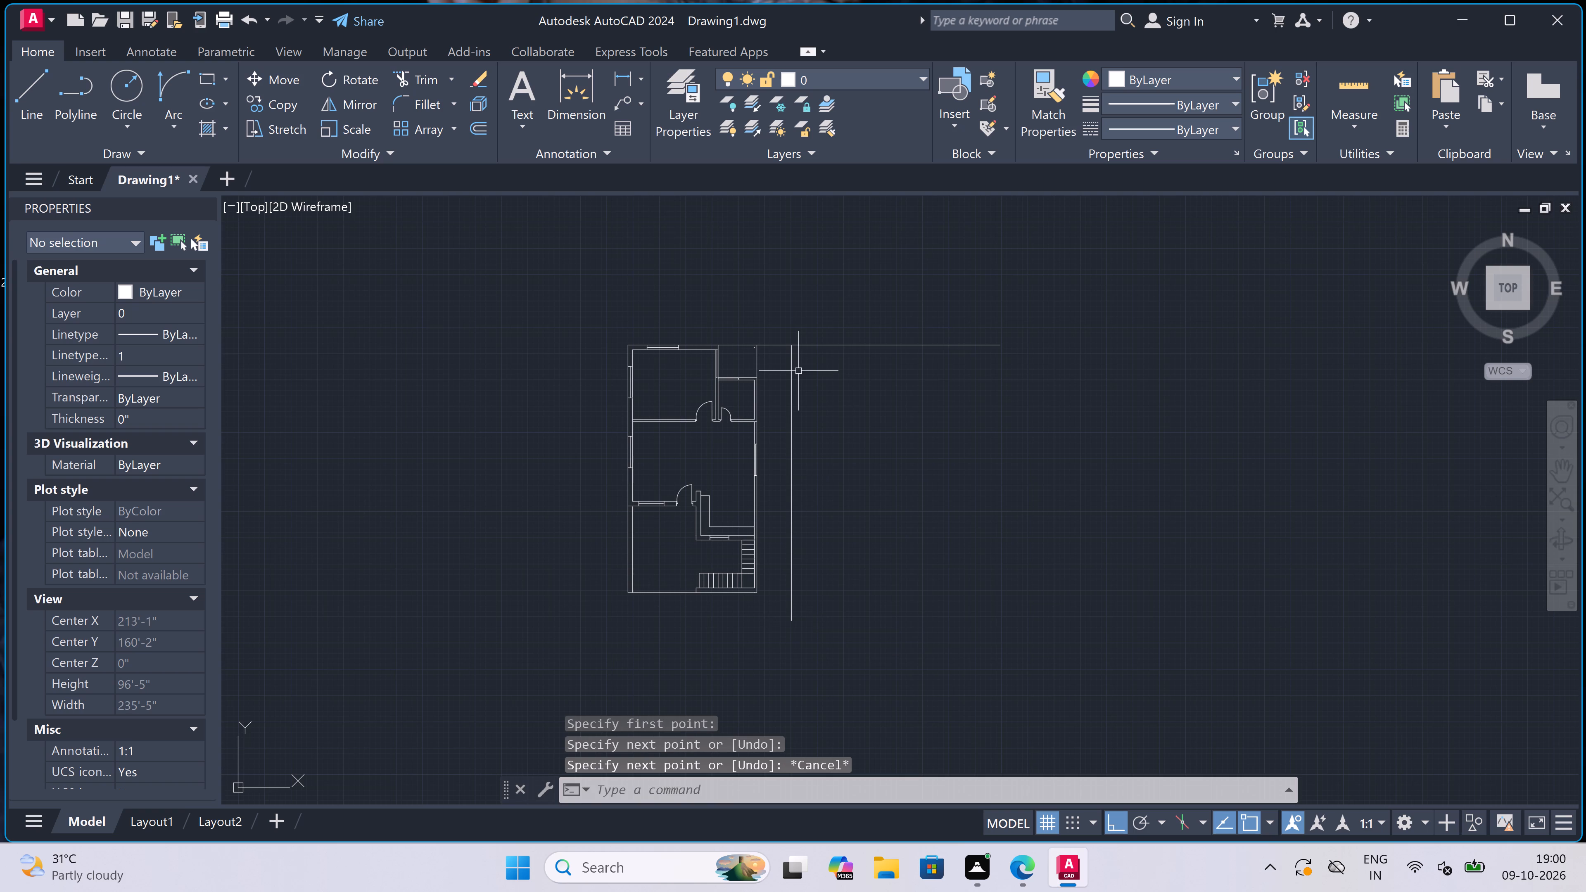
Trim away the piece of horizontal line between the existing plan and the new vertical line.
key(t)
key(r)
key(space)
scroll(766, 348, up, 2)
drag(770, 346, 774, 335)
click(779, 314)
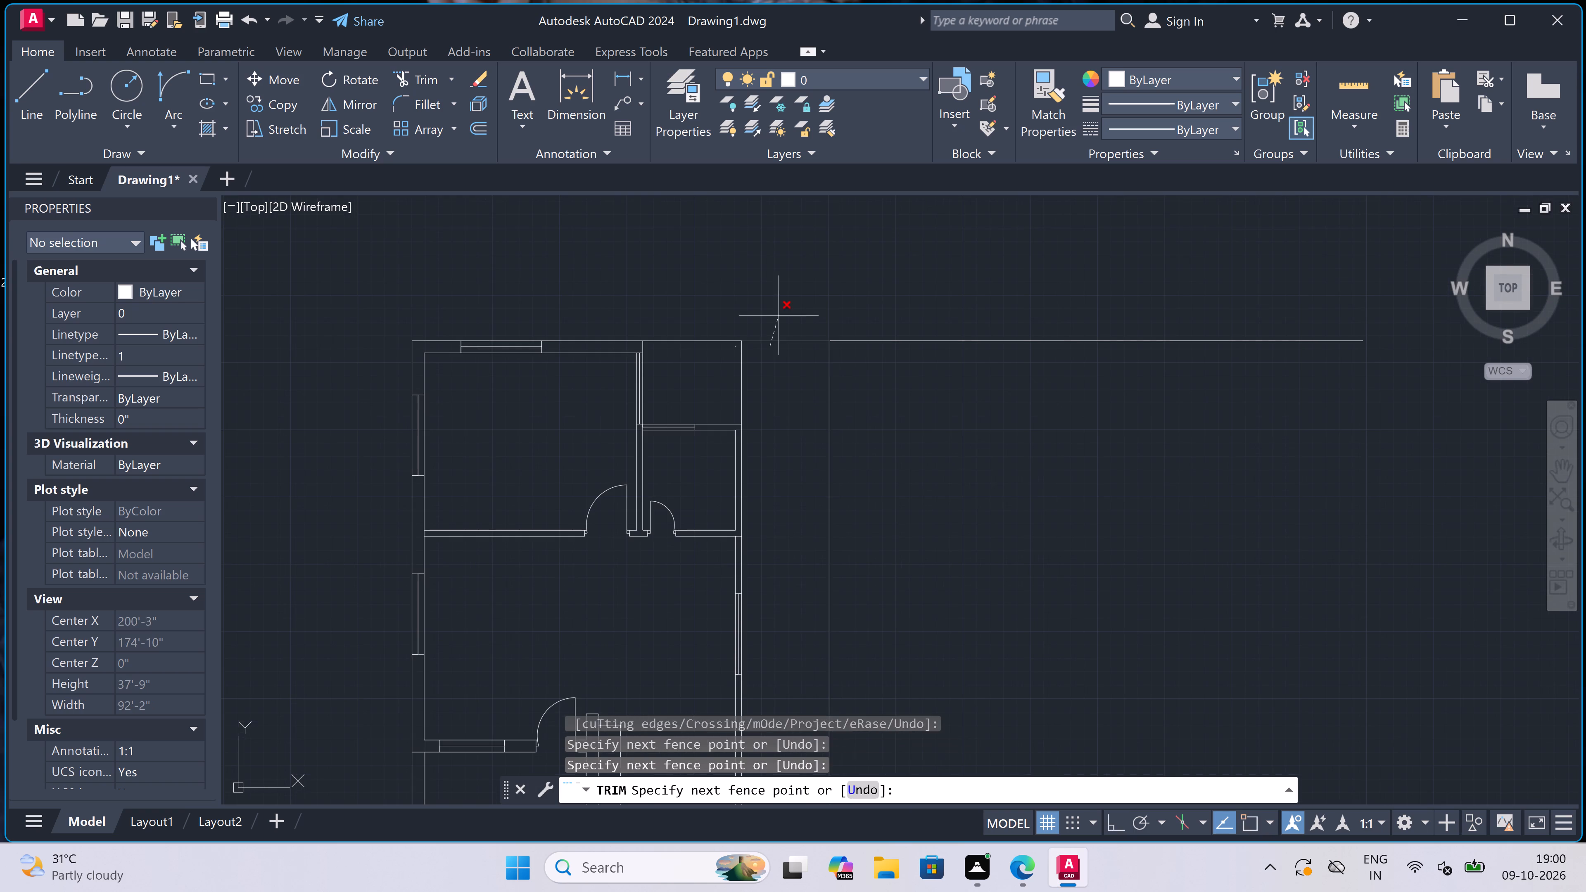
key(Escape)
scroll(779, 314, down, 2)
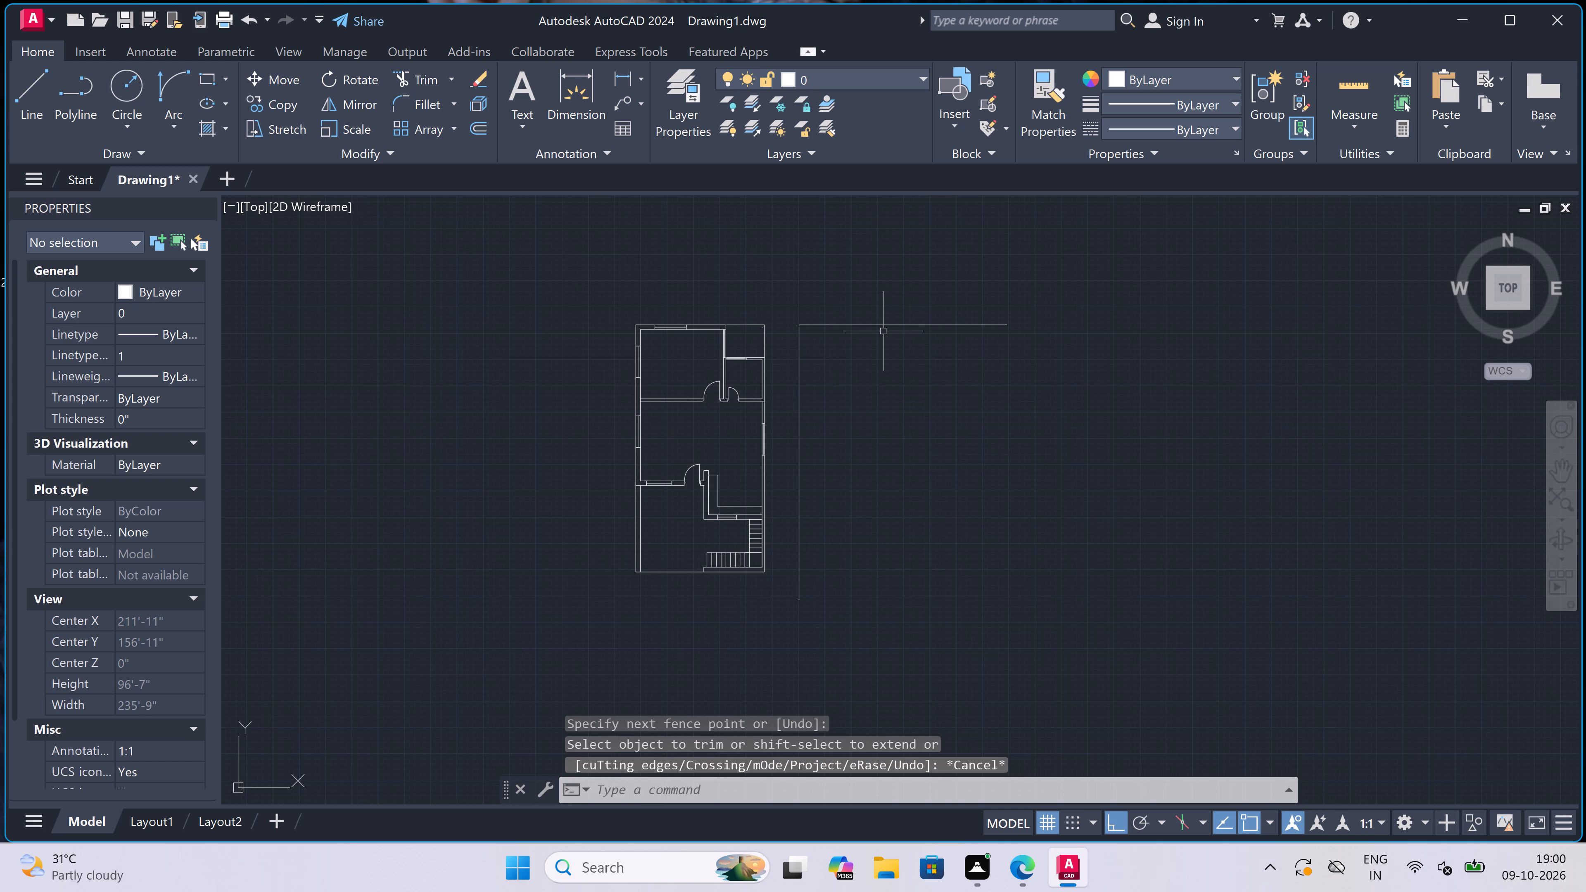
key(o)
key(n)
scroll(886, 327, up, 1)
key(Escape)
Offset the new horizontal line 9" downward to form the second plan's top outer wall.
text(o)
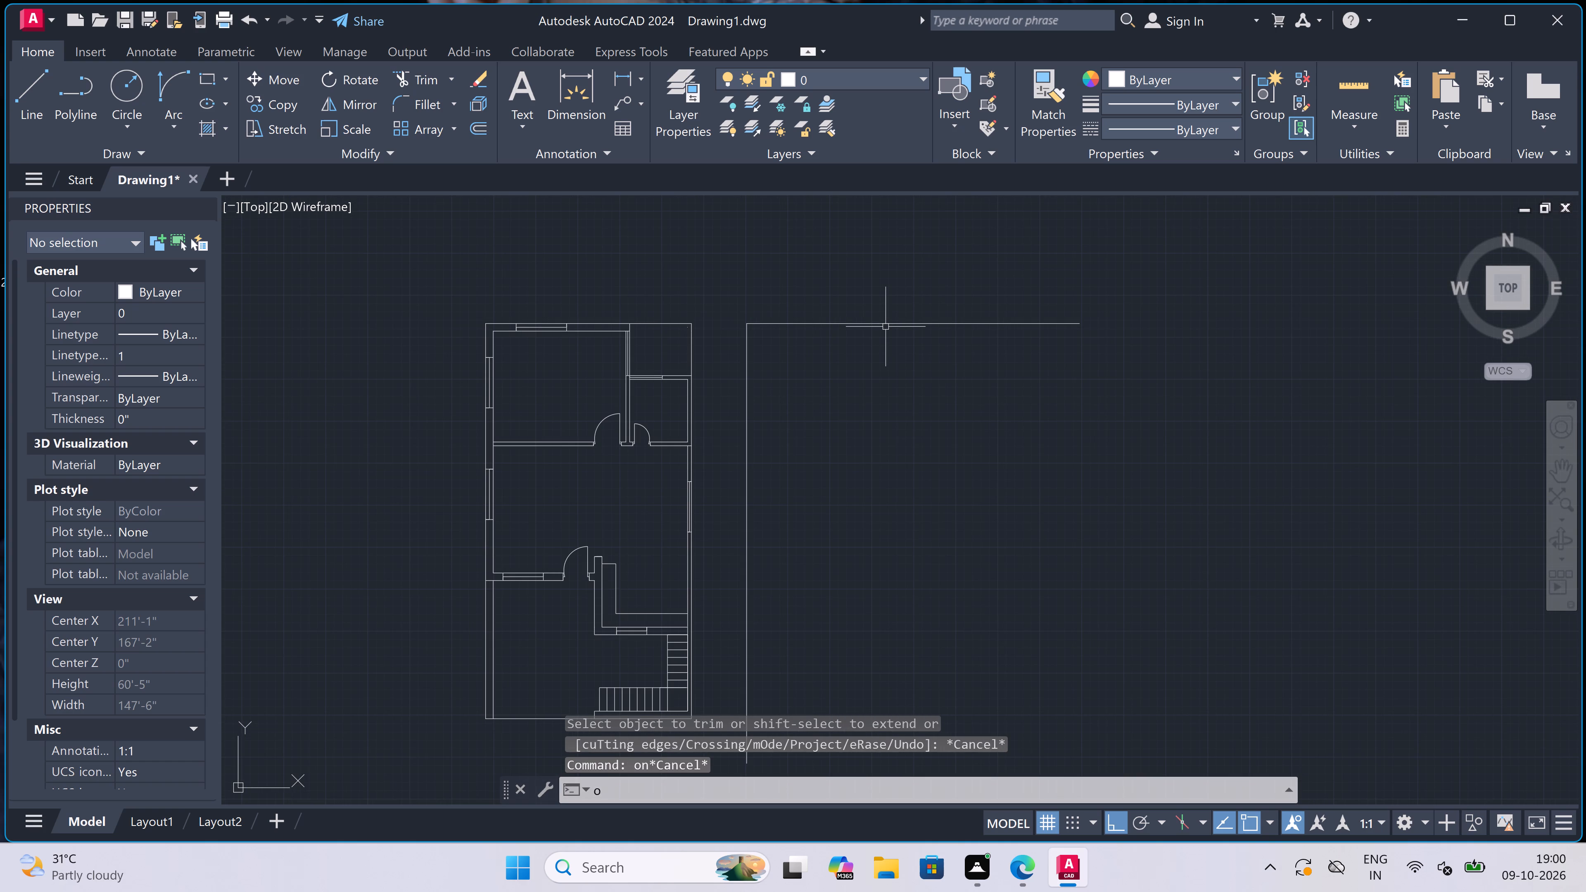
key(space)
scroll(886, 327, up, 1)
drag(886, 320, 886, 325)
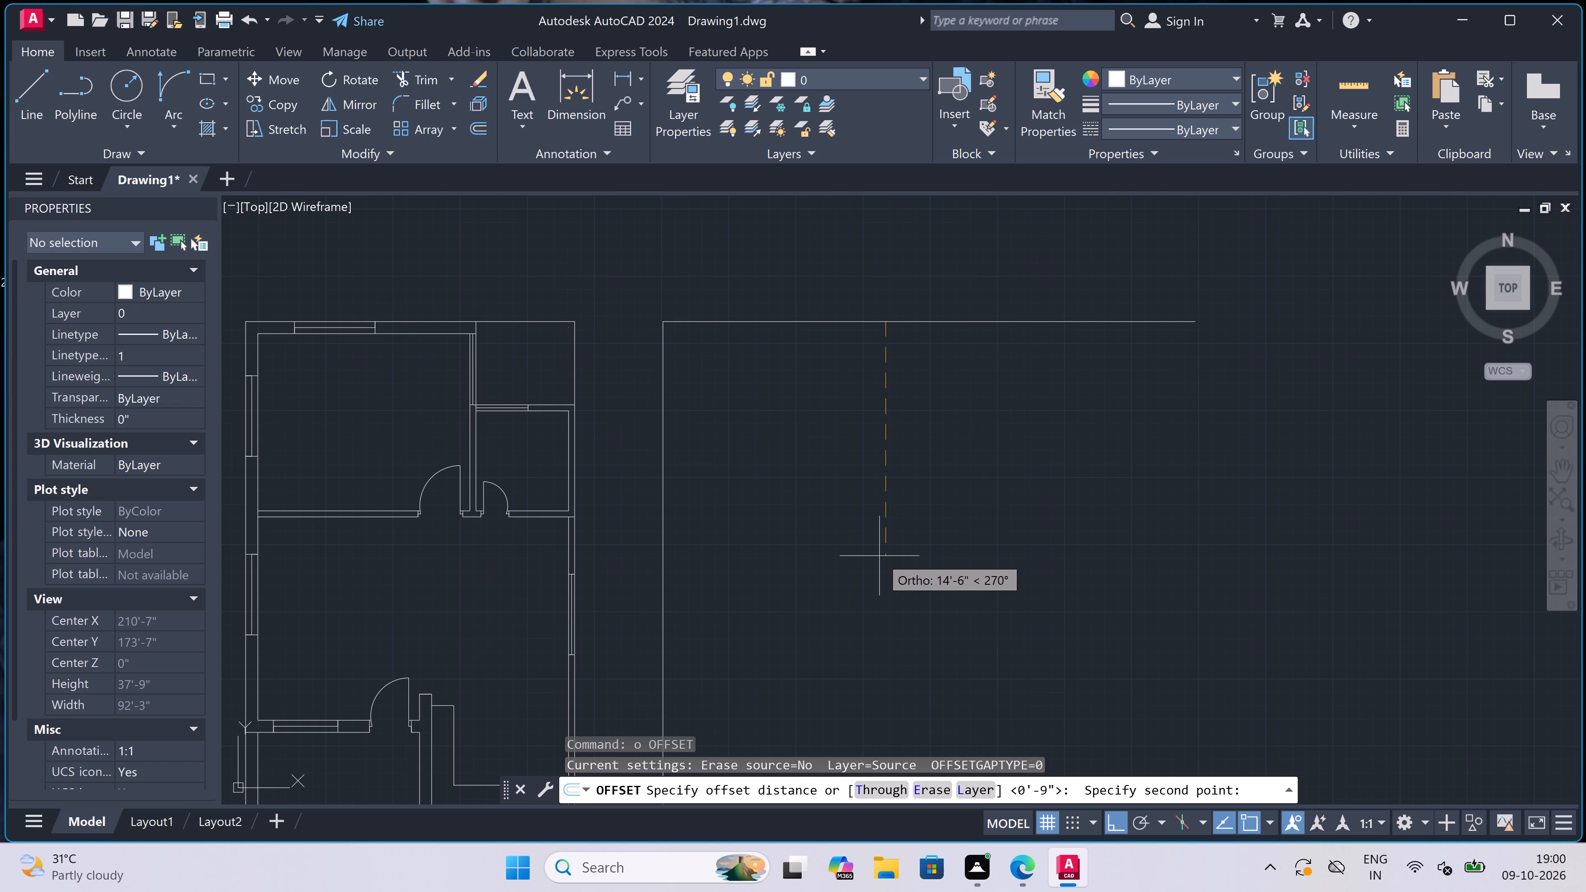
text(9")
key(space)
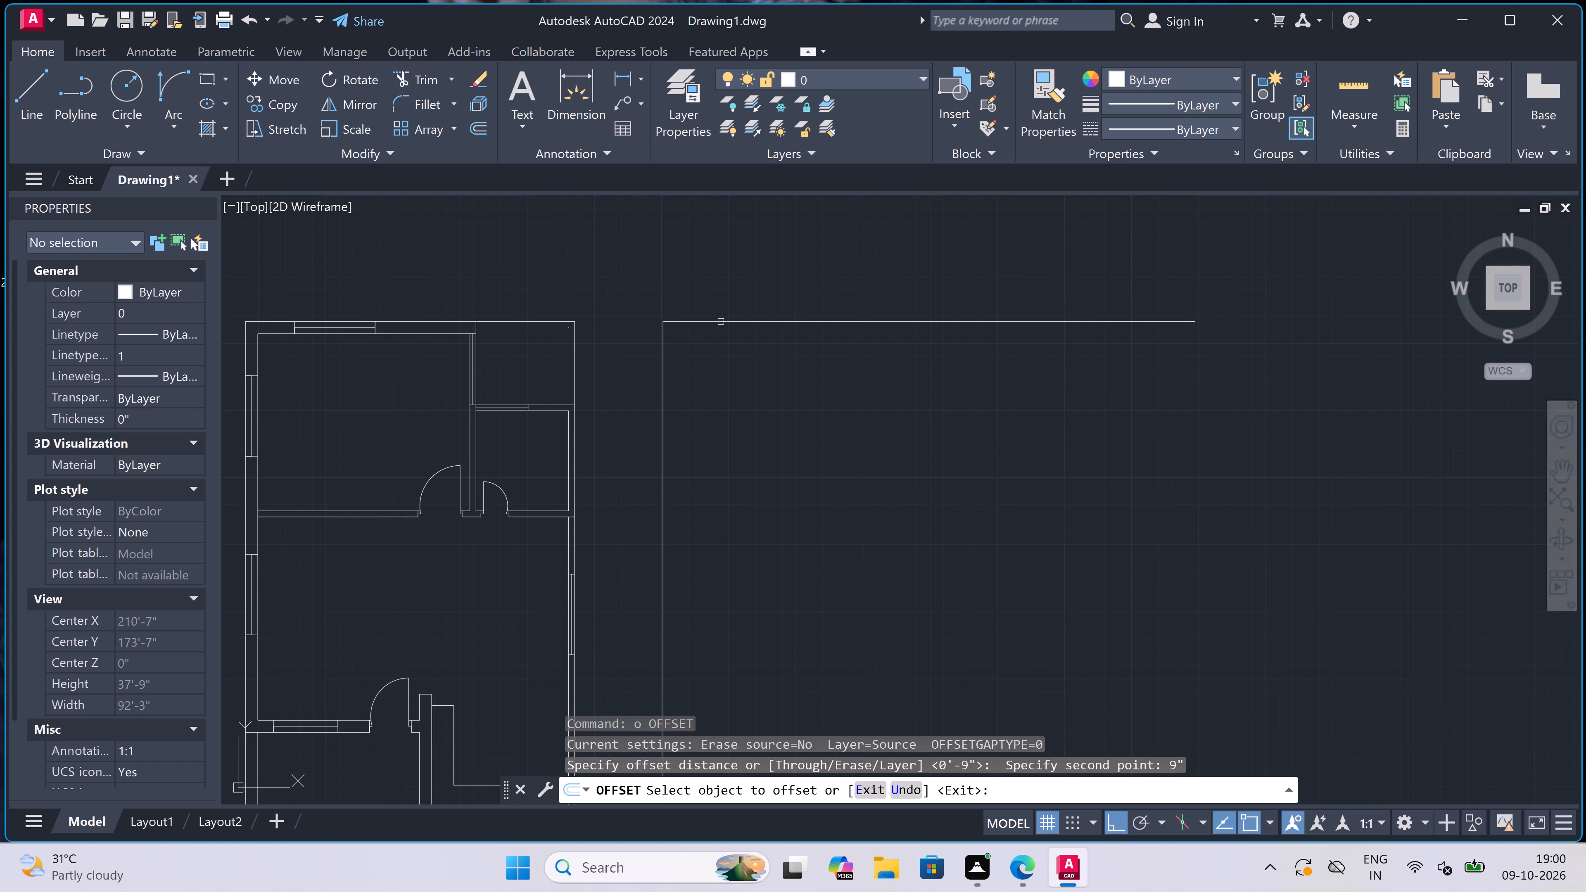
drag(721, 322, 721, 332)
click(714, 370)
Offset the new vertical line 9" to the right to form the second plan's left outer wall.
scroll(635, 350, up, 2)
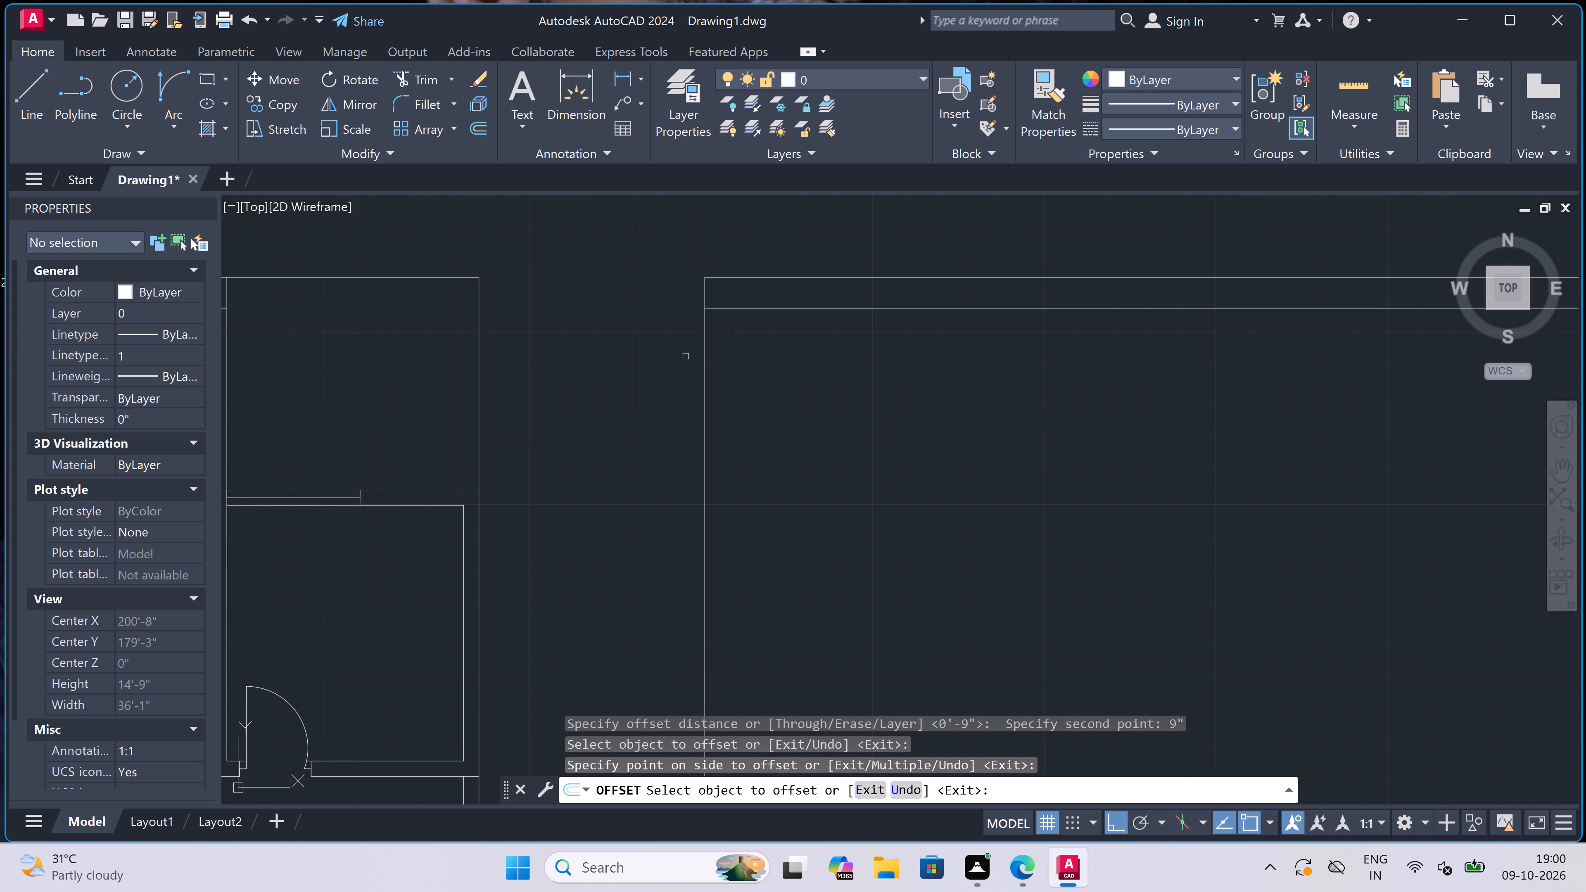
drag(708, 347, 712, 348)
click(794, 358)
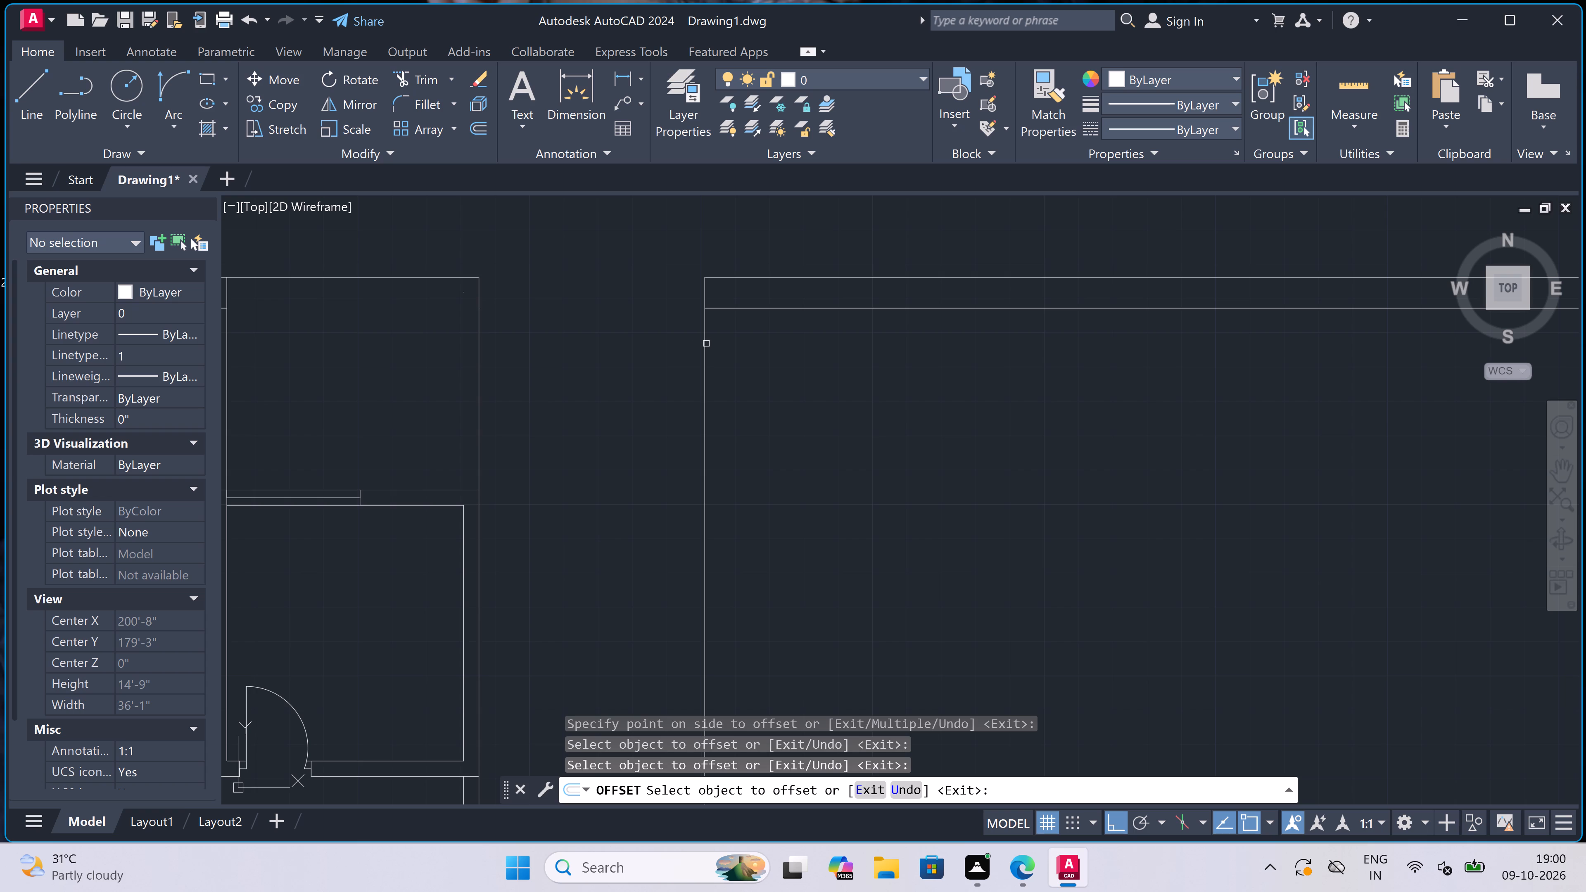
drag(706, 344, 718, 345)
click(832, 353)
key(Escape)
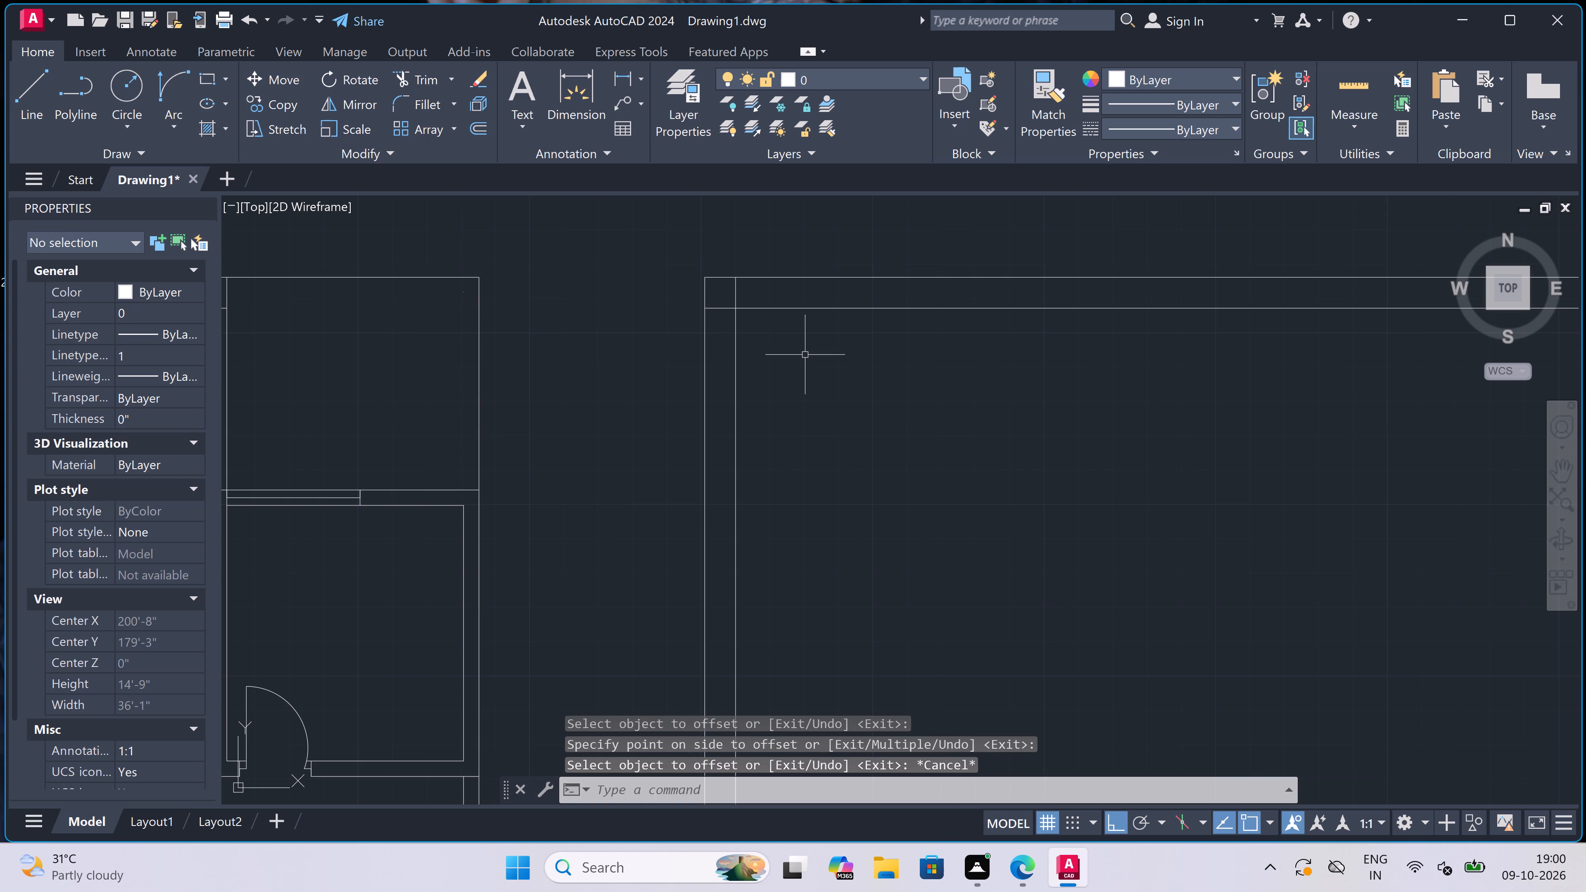
Trim the overlapping inner wall line ends at the second plan's upper-left corner.
text(tr)
key(space)
scroll(725, 292, up, 2)
click(754, 295)
click(667, 369)
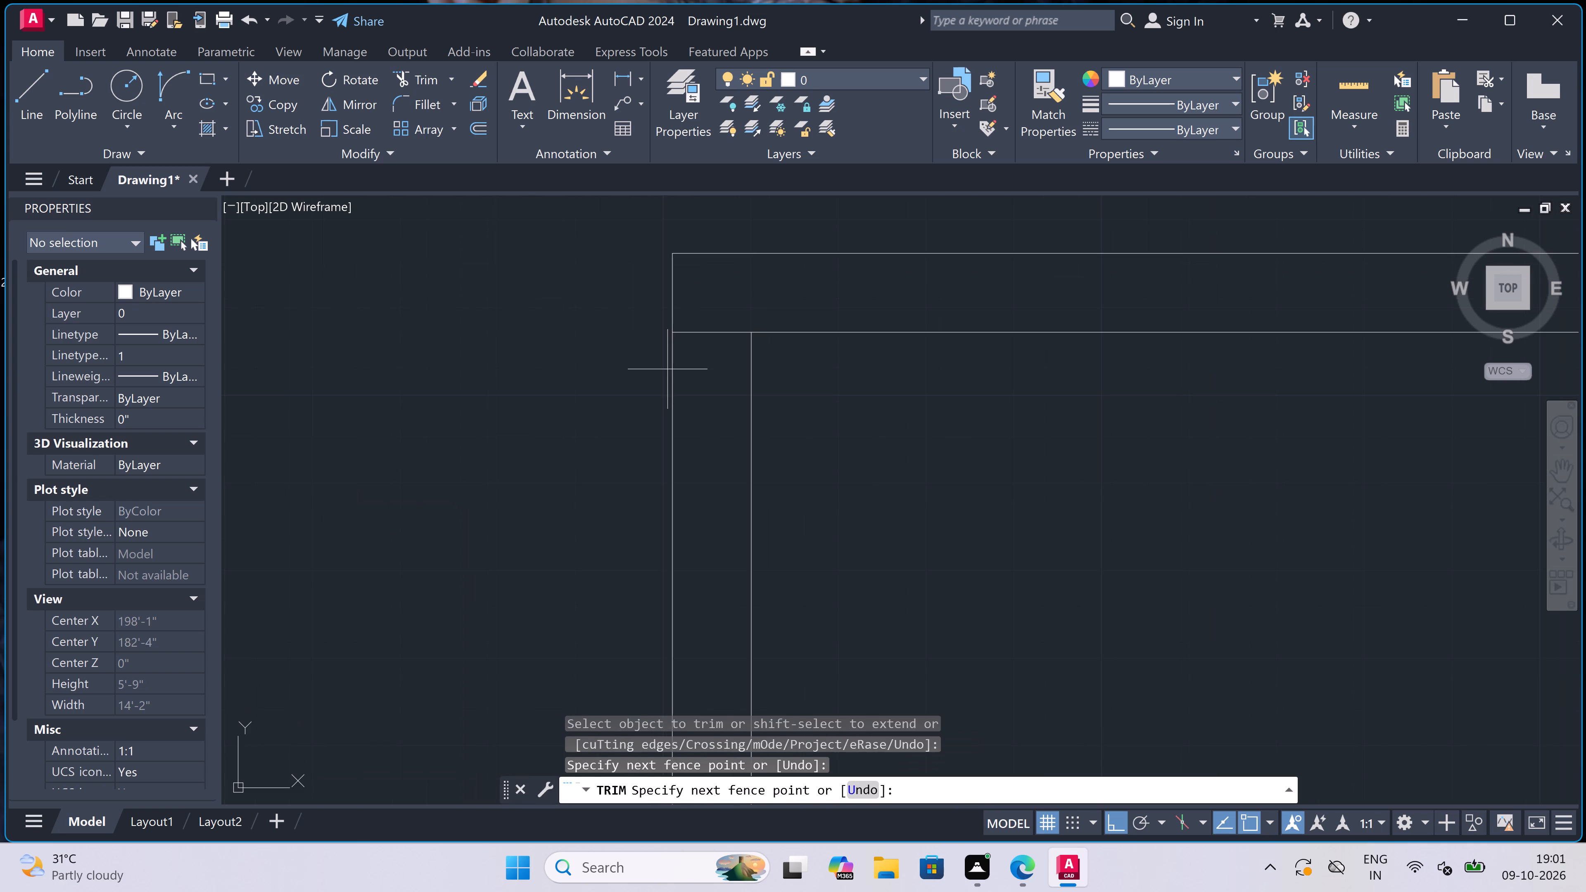
click(661, 364)
click(717, 317)
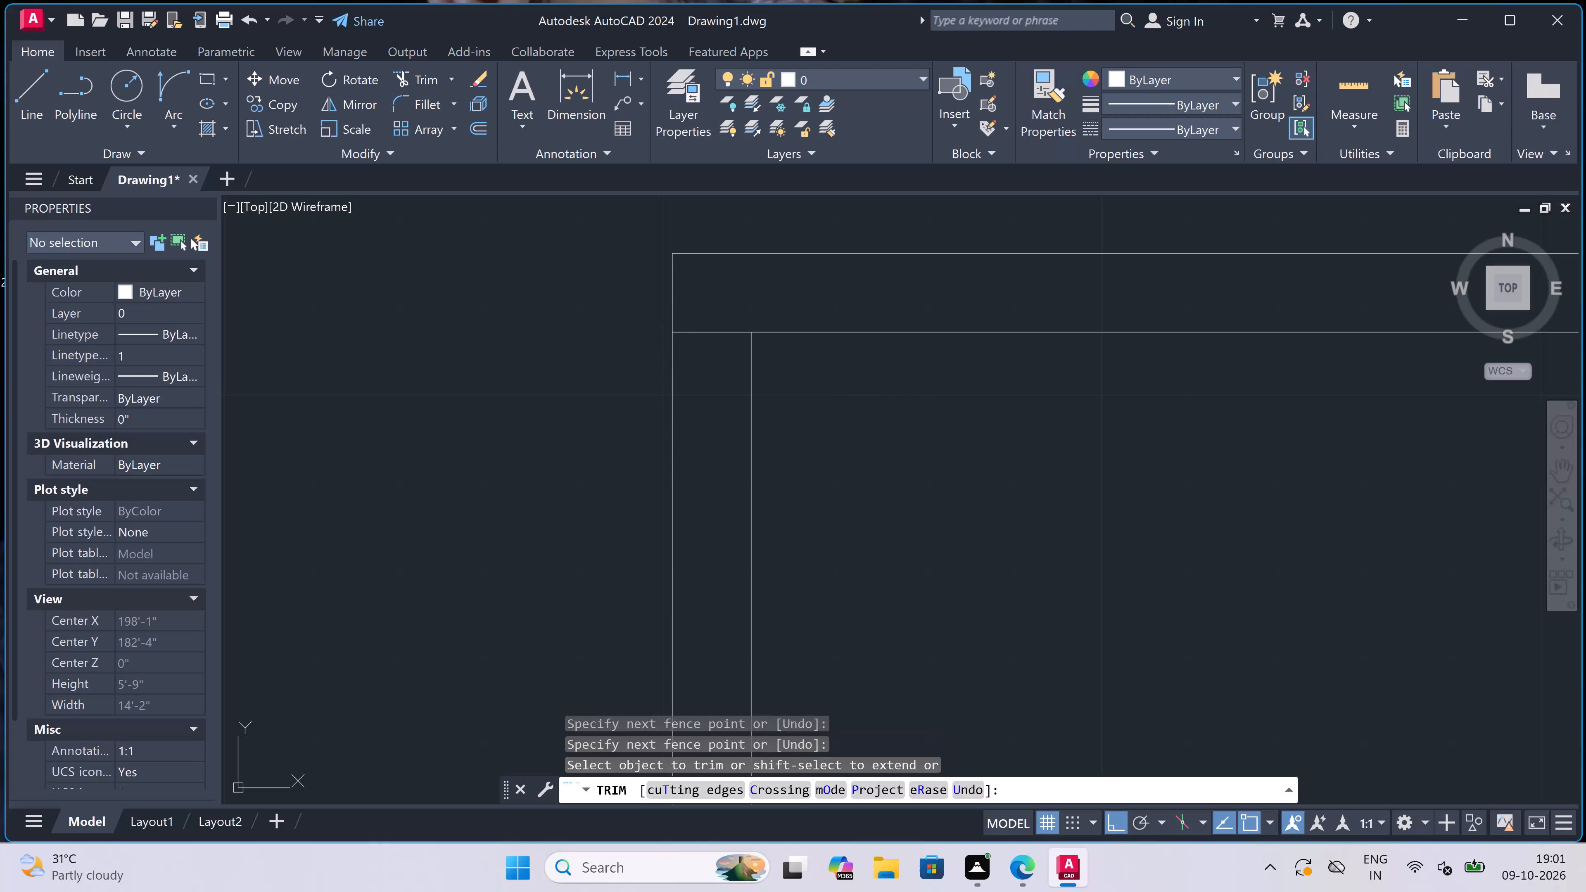
click(713, 382)
key(Escape)
Offset the inner line of the second plan's top wall 11' downward.
scroll(719, 358, down, 3)
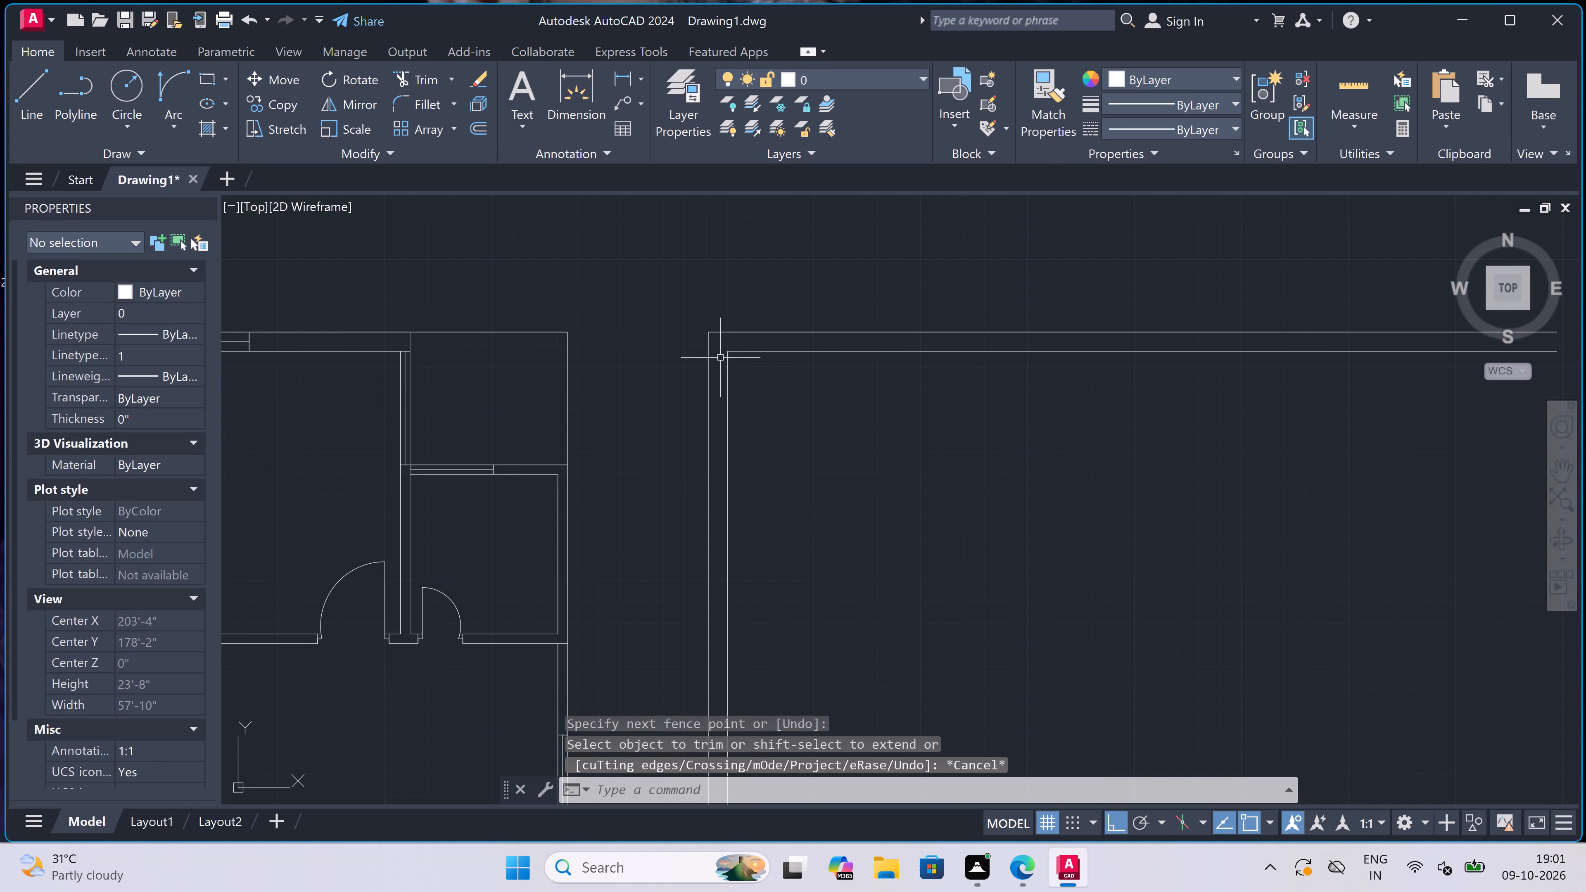
key(o)
key(space)
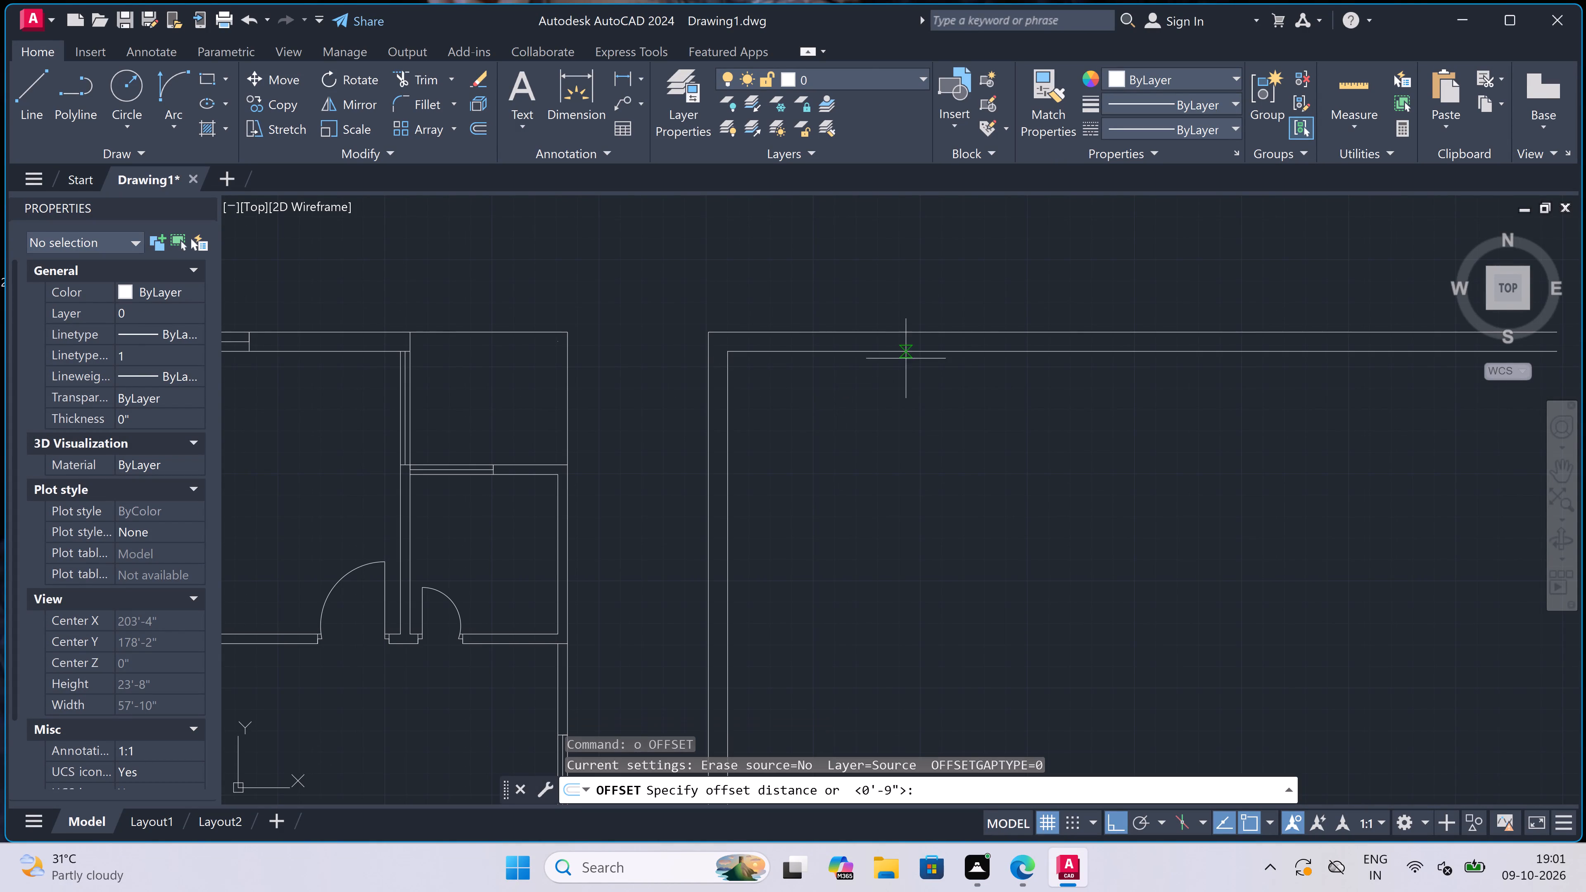
drag(907, 355, 907, 367)
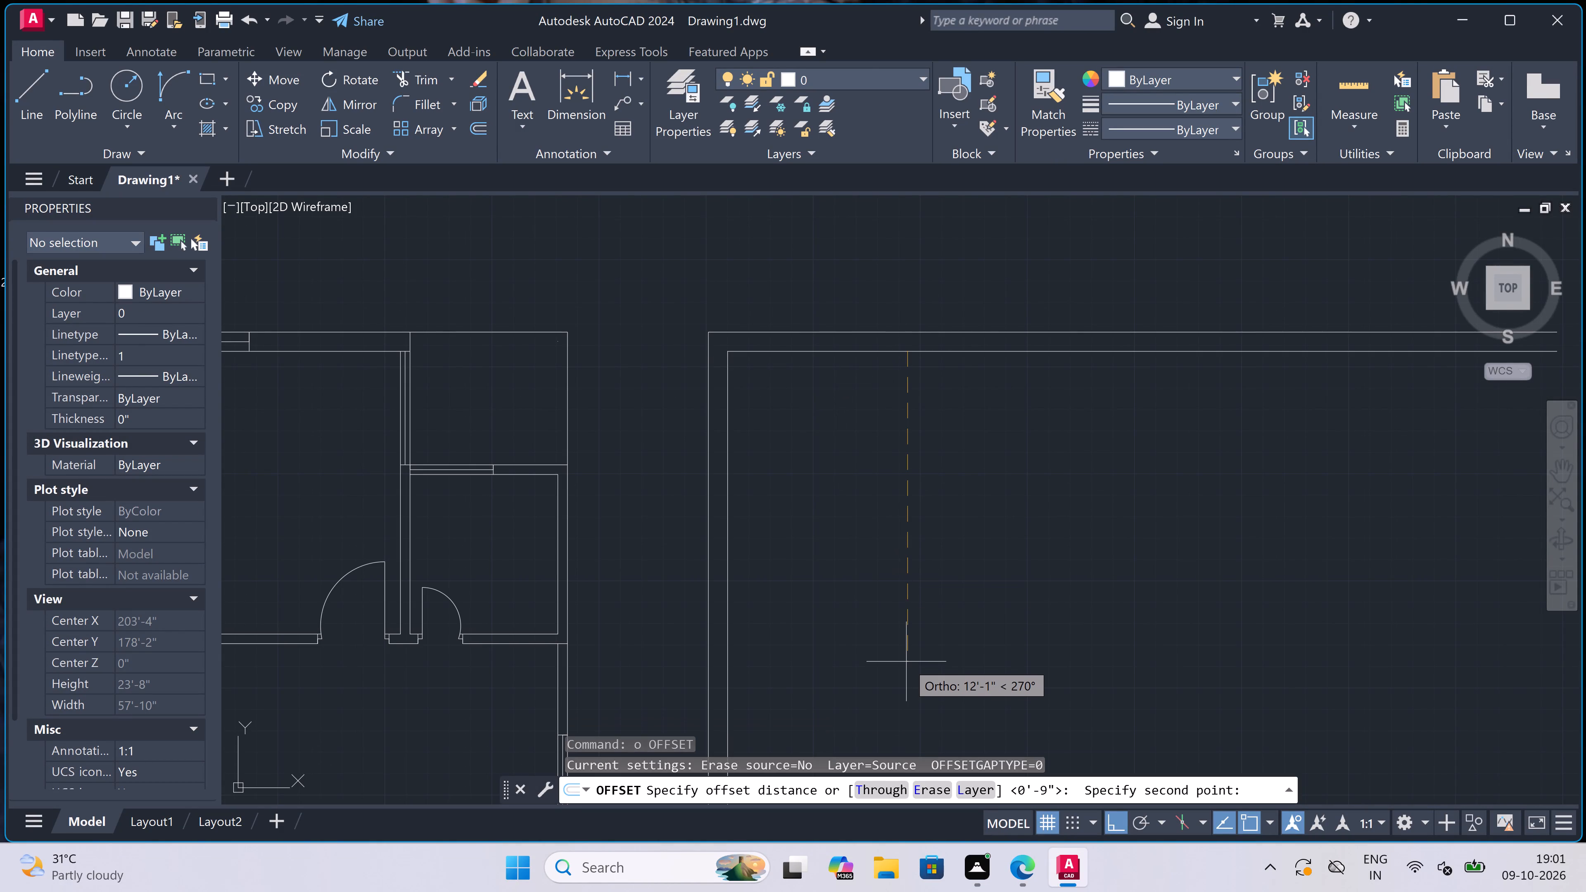
text(11')
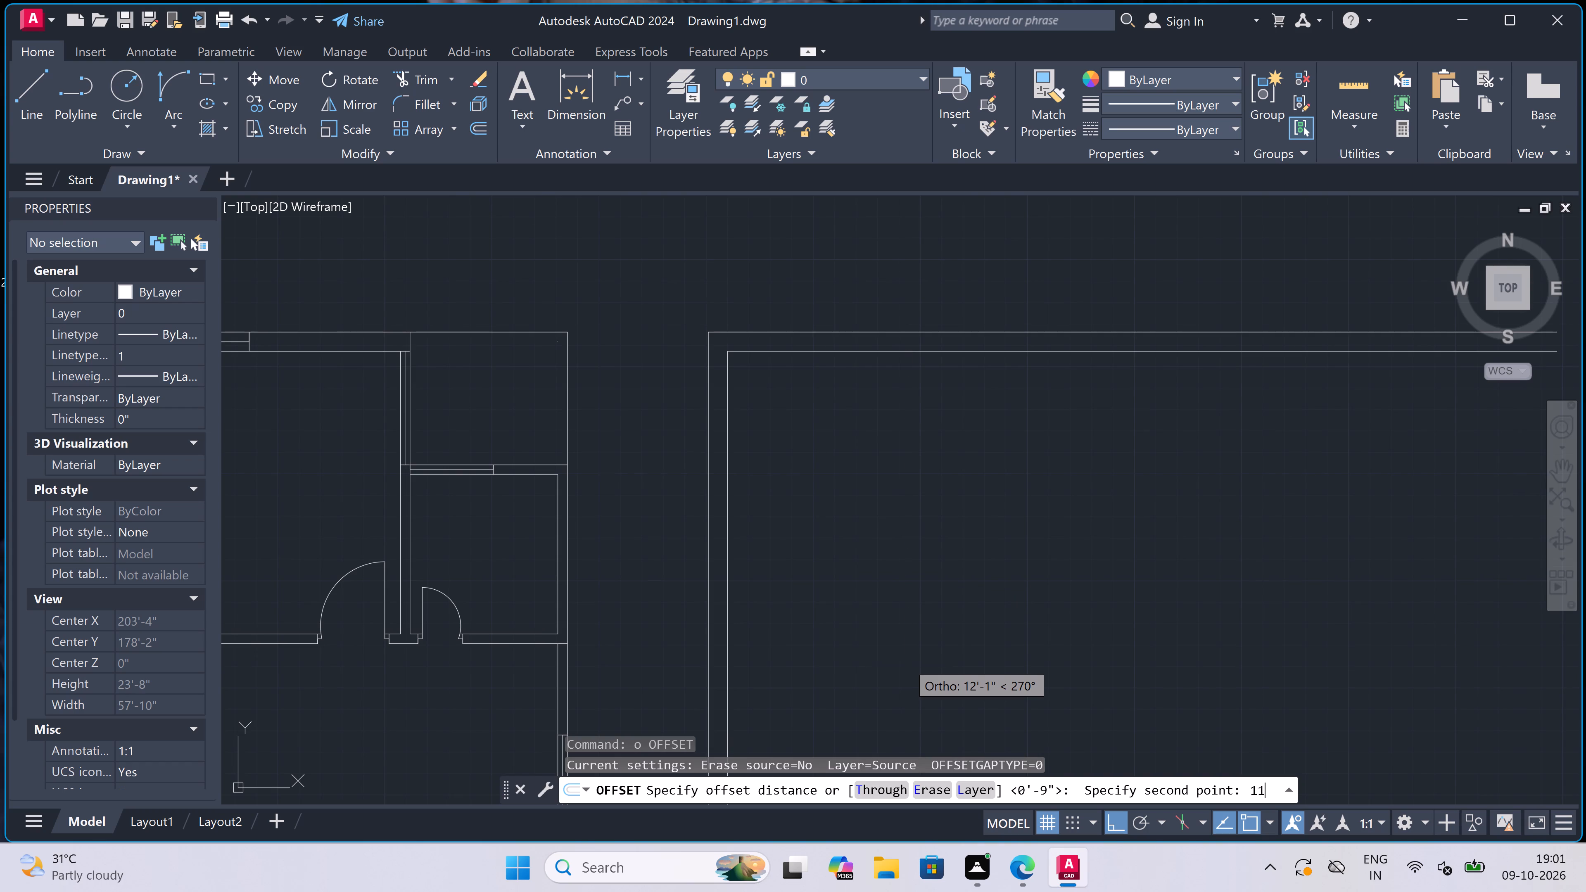
key(space)
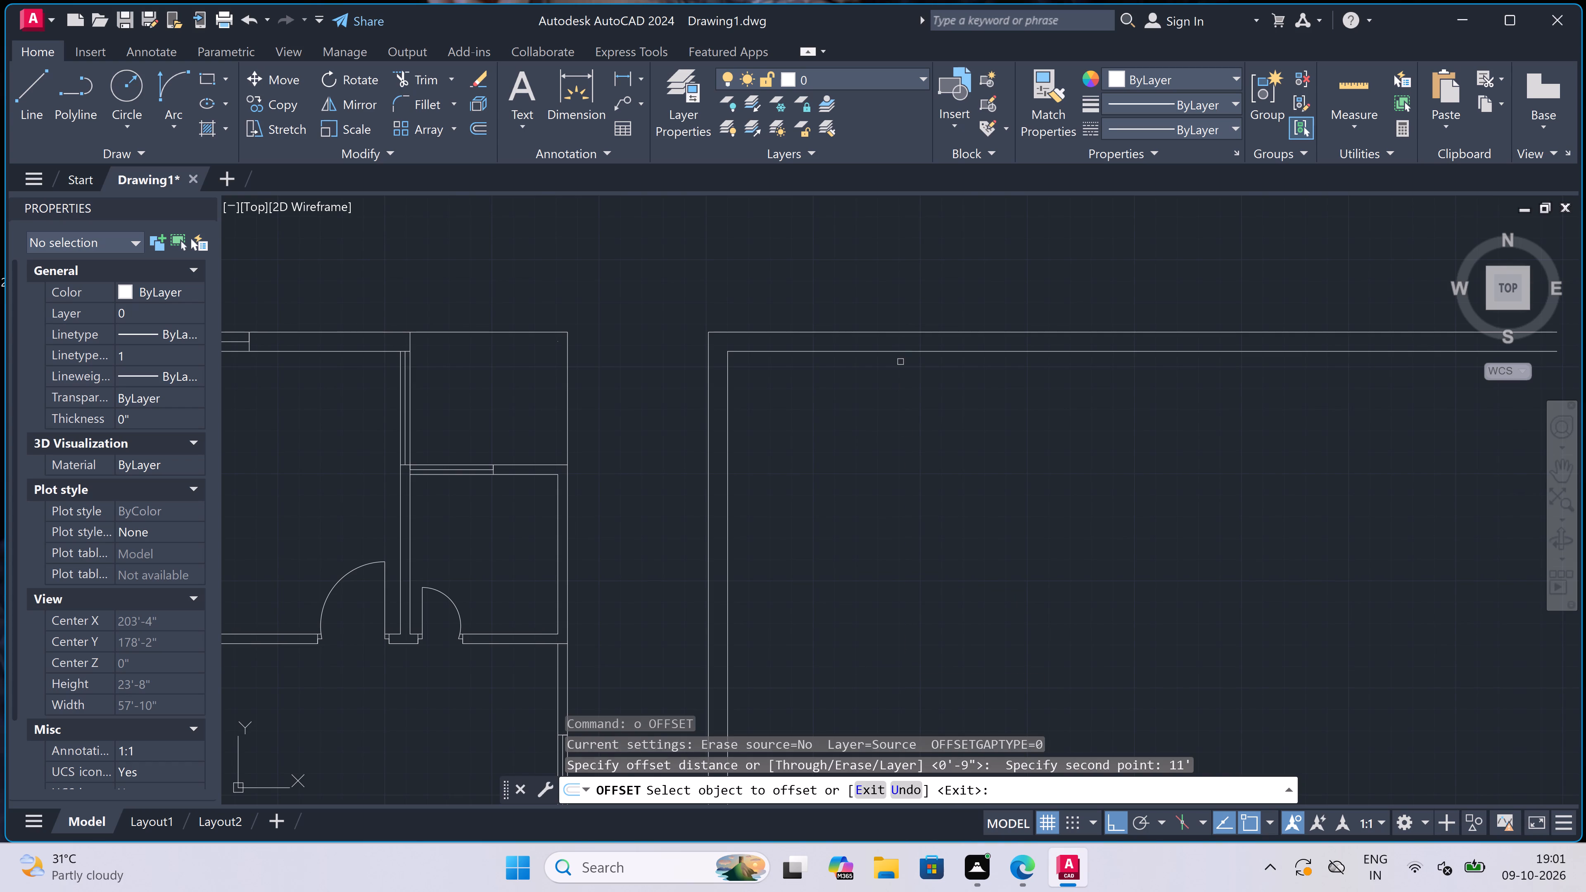
drag(900, 353, 901, 386)
click(884, 466)
scroll(885, 466, down, 3)
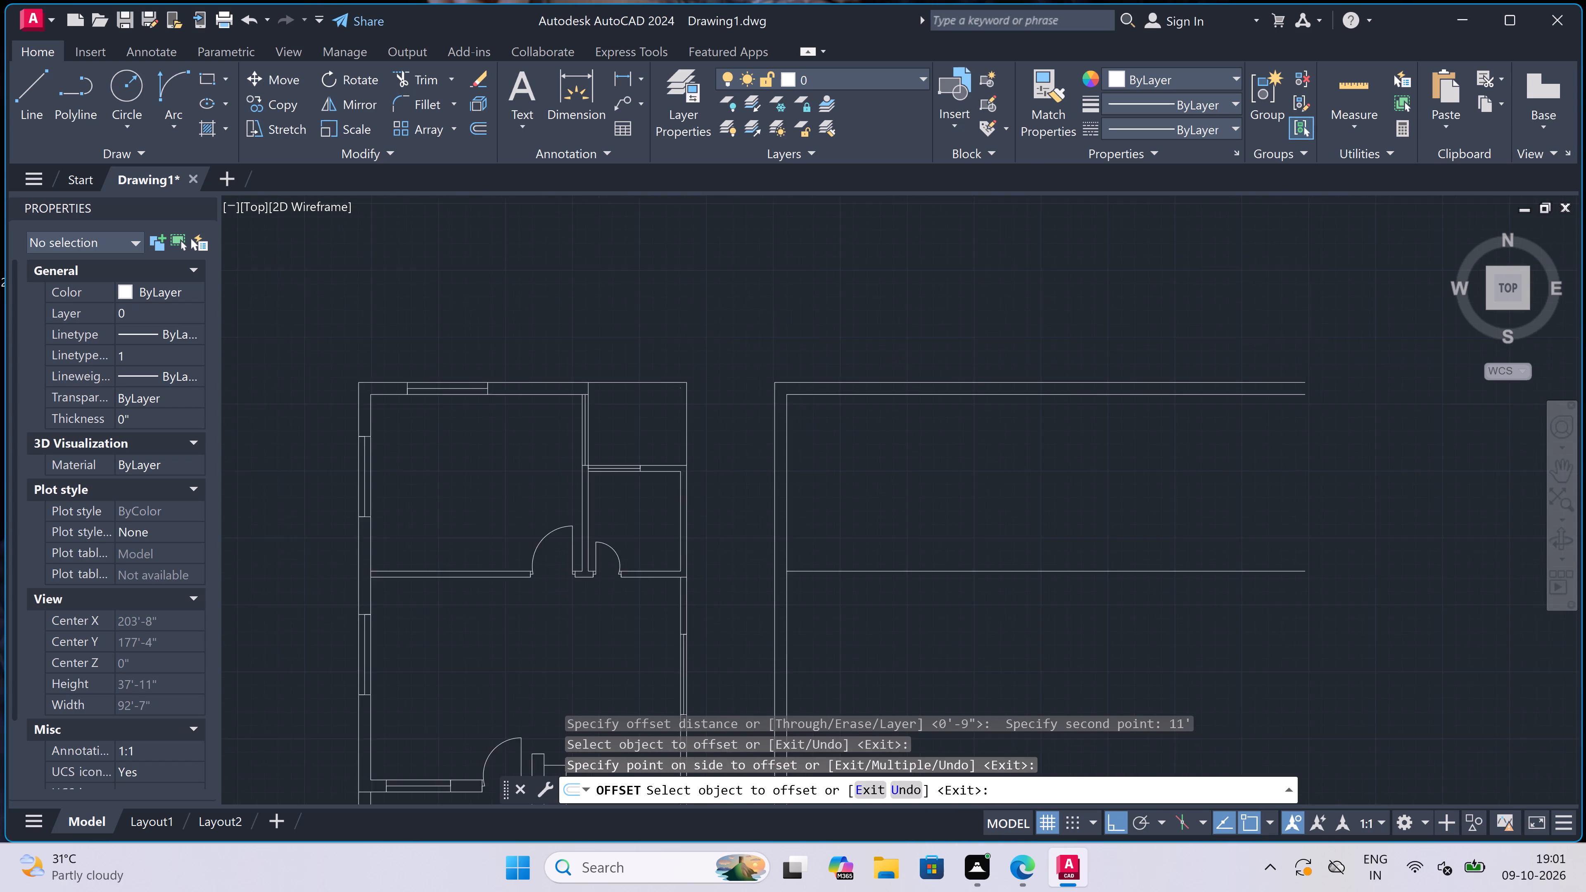
scroll(891, 527, up, 2)
key(Escape)
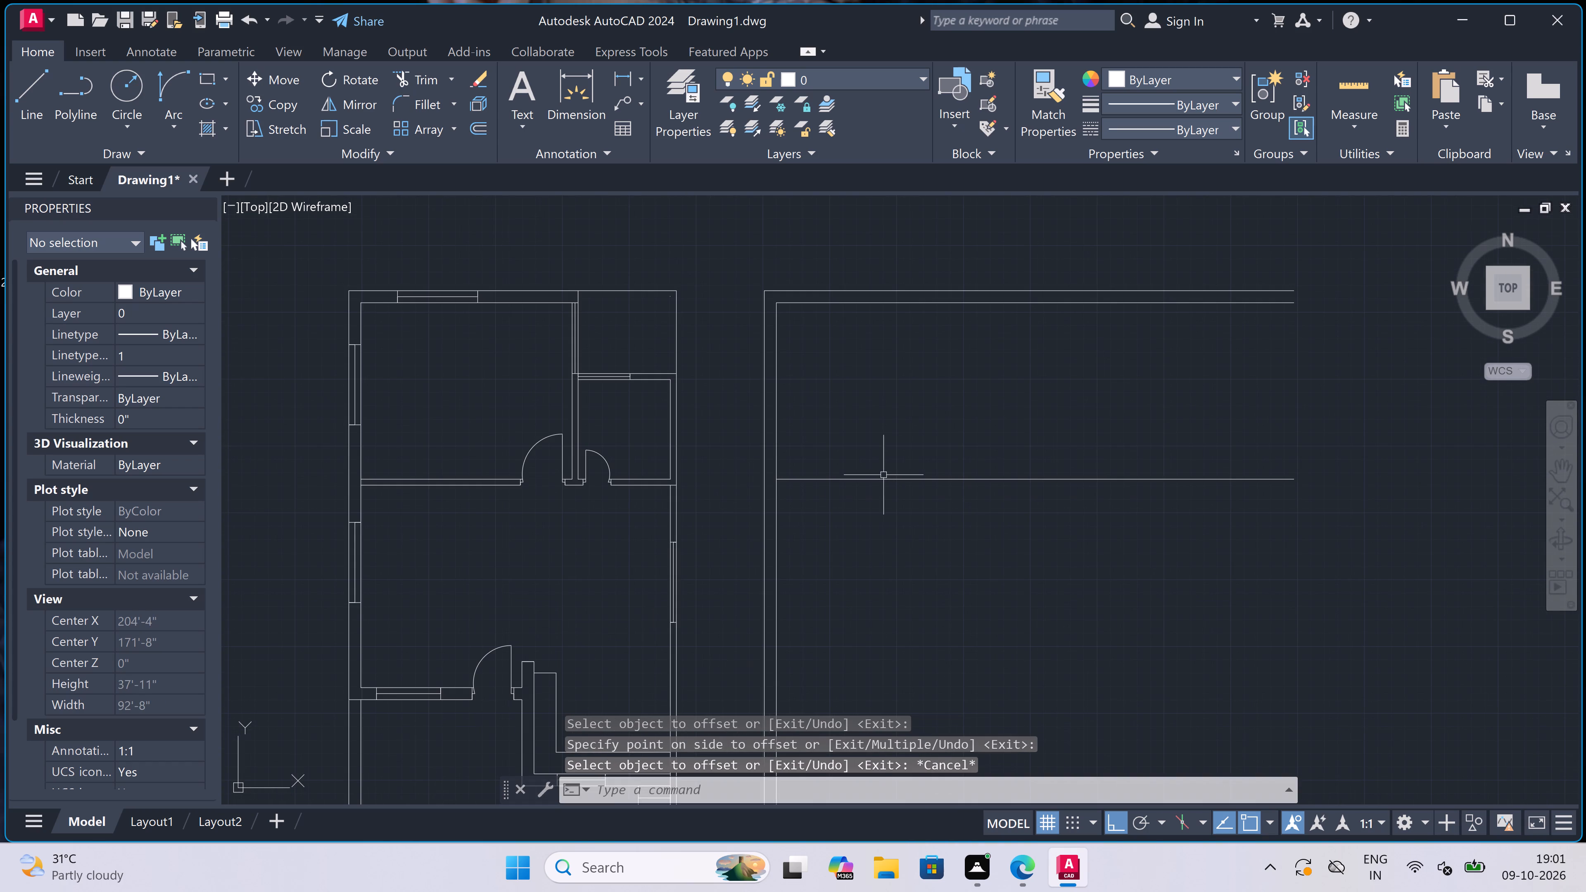
Offset the line 11' below the top wall a further 4.5" downward to make a horizontal partition.
scroll(883, 475, up, 2)
key(space)
drag(881, 483, 883, 531)
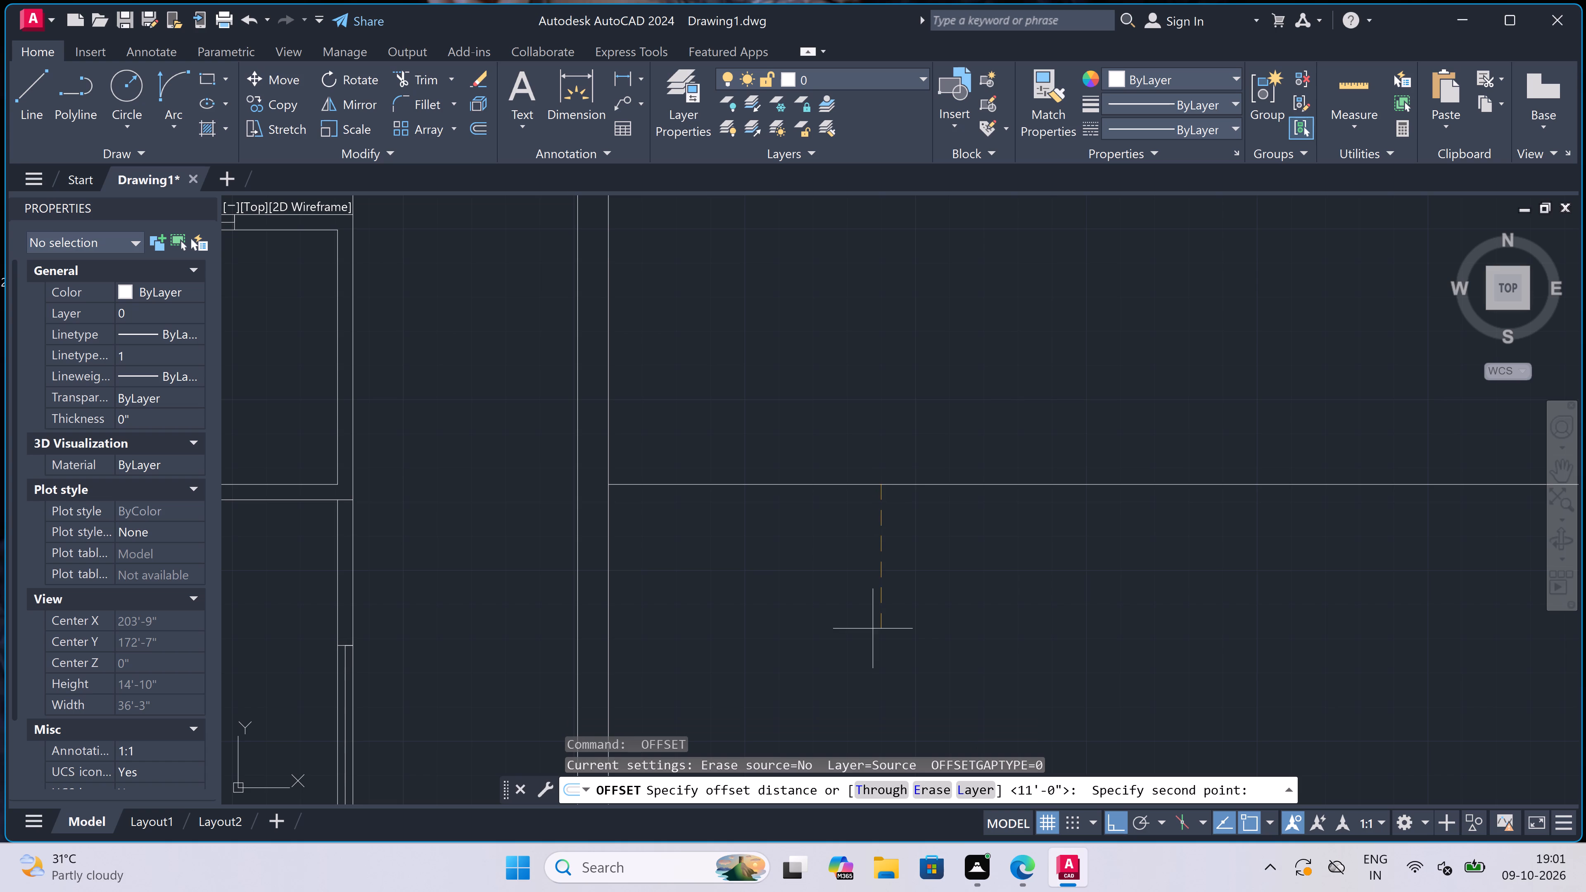
text(4.5")
key(space)
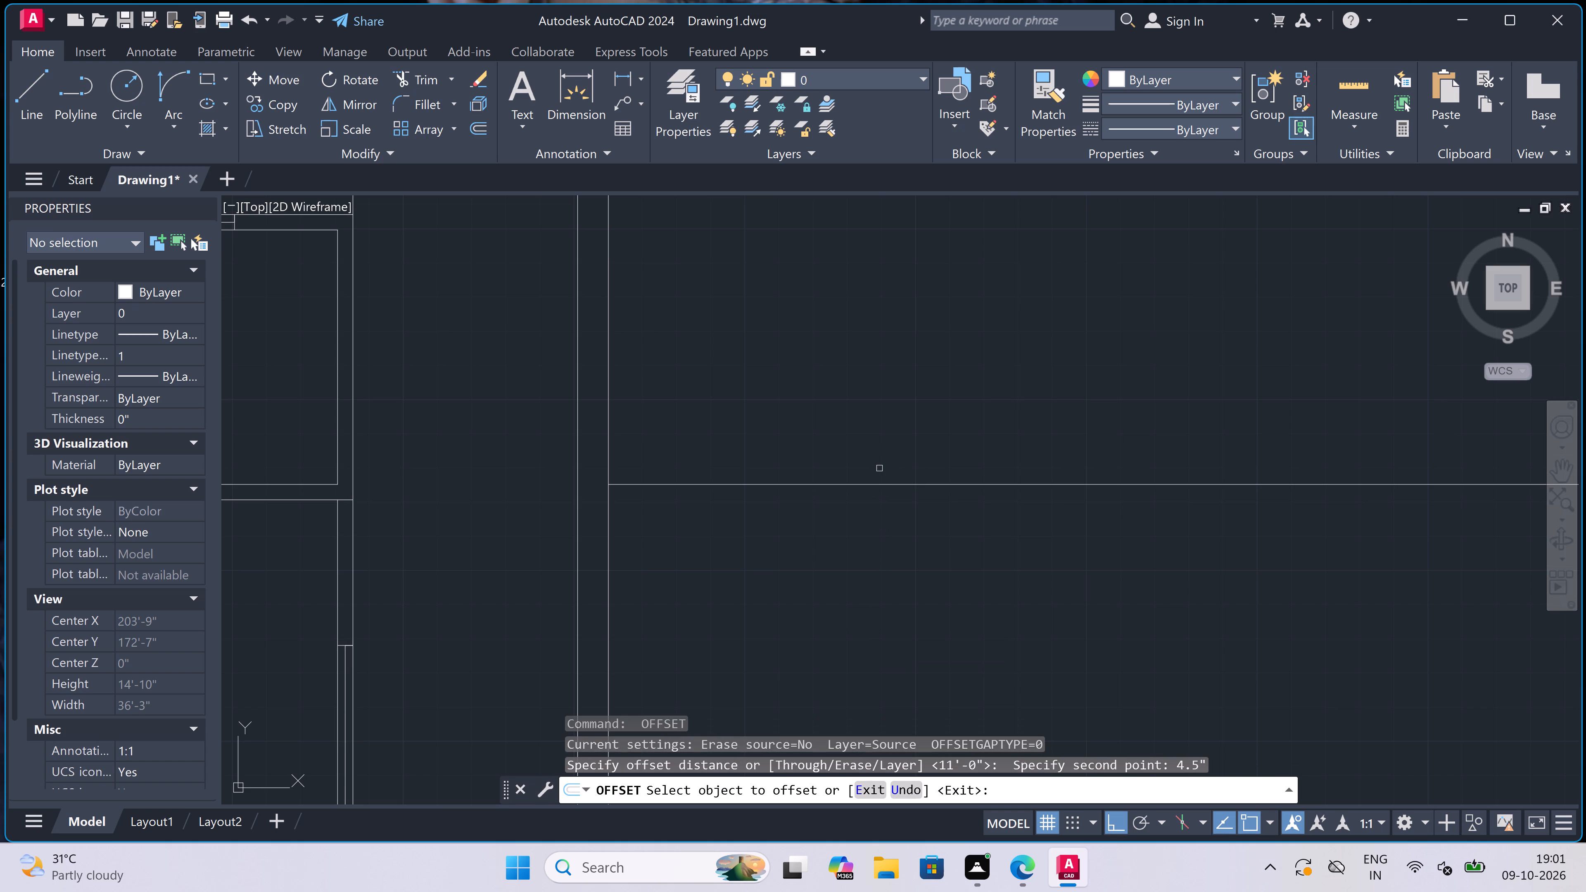
drag(871, 485, 871, 490)
click(857, 534)
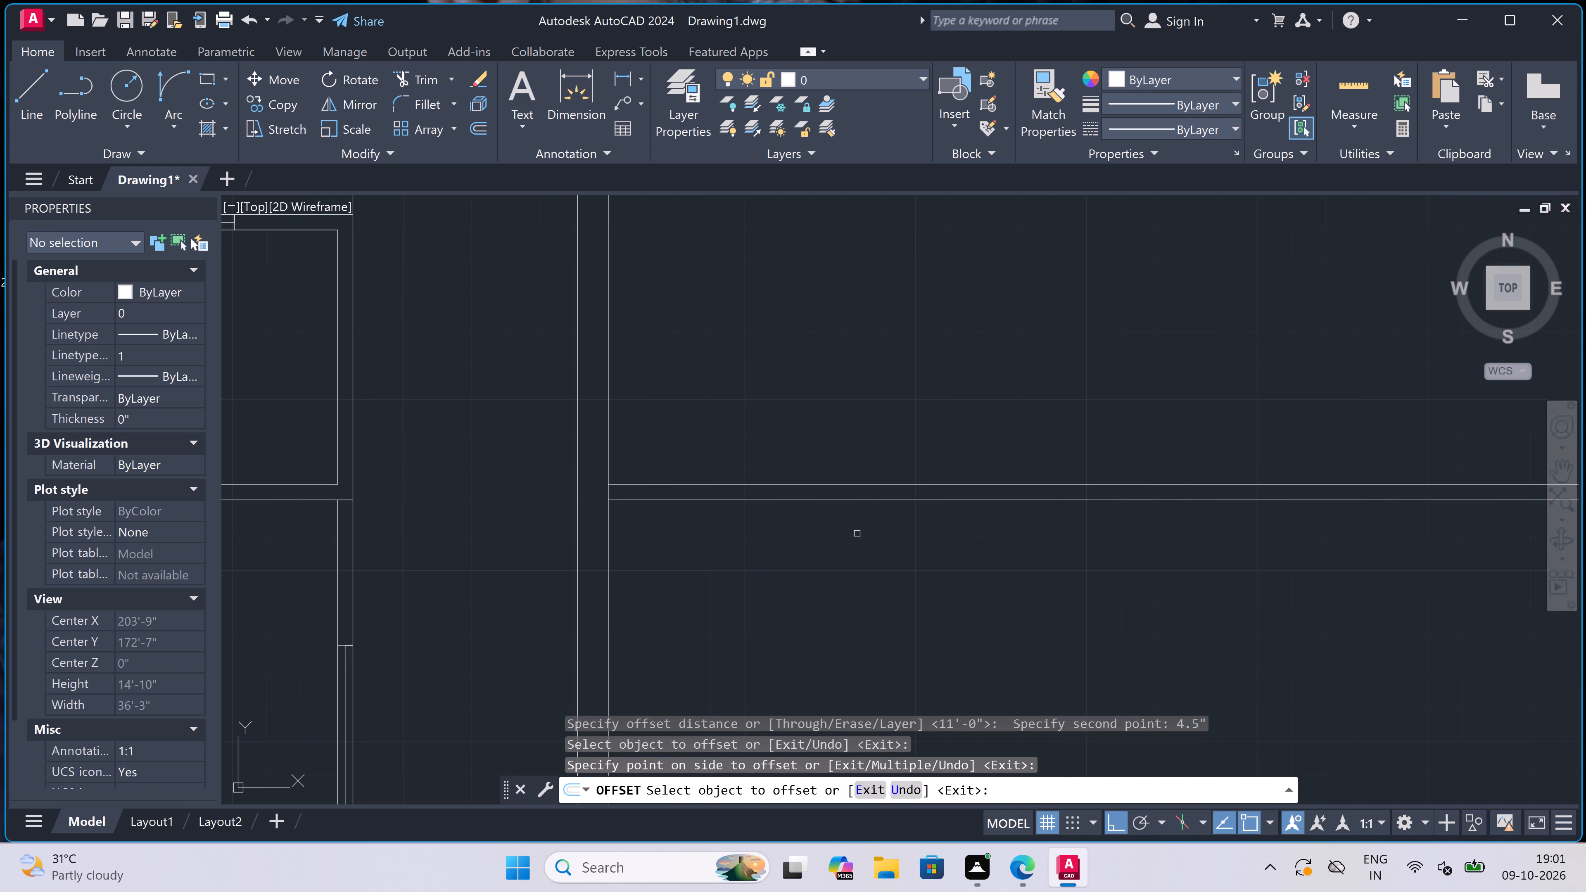
key(Escape)
Offset the inner line of the second plan's left wall 13'2" to the right.
key(space)
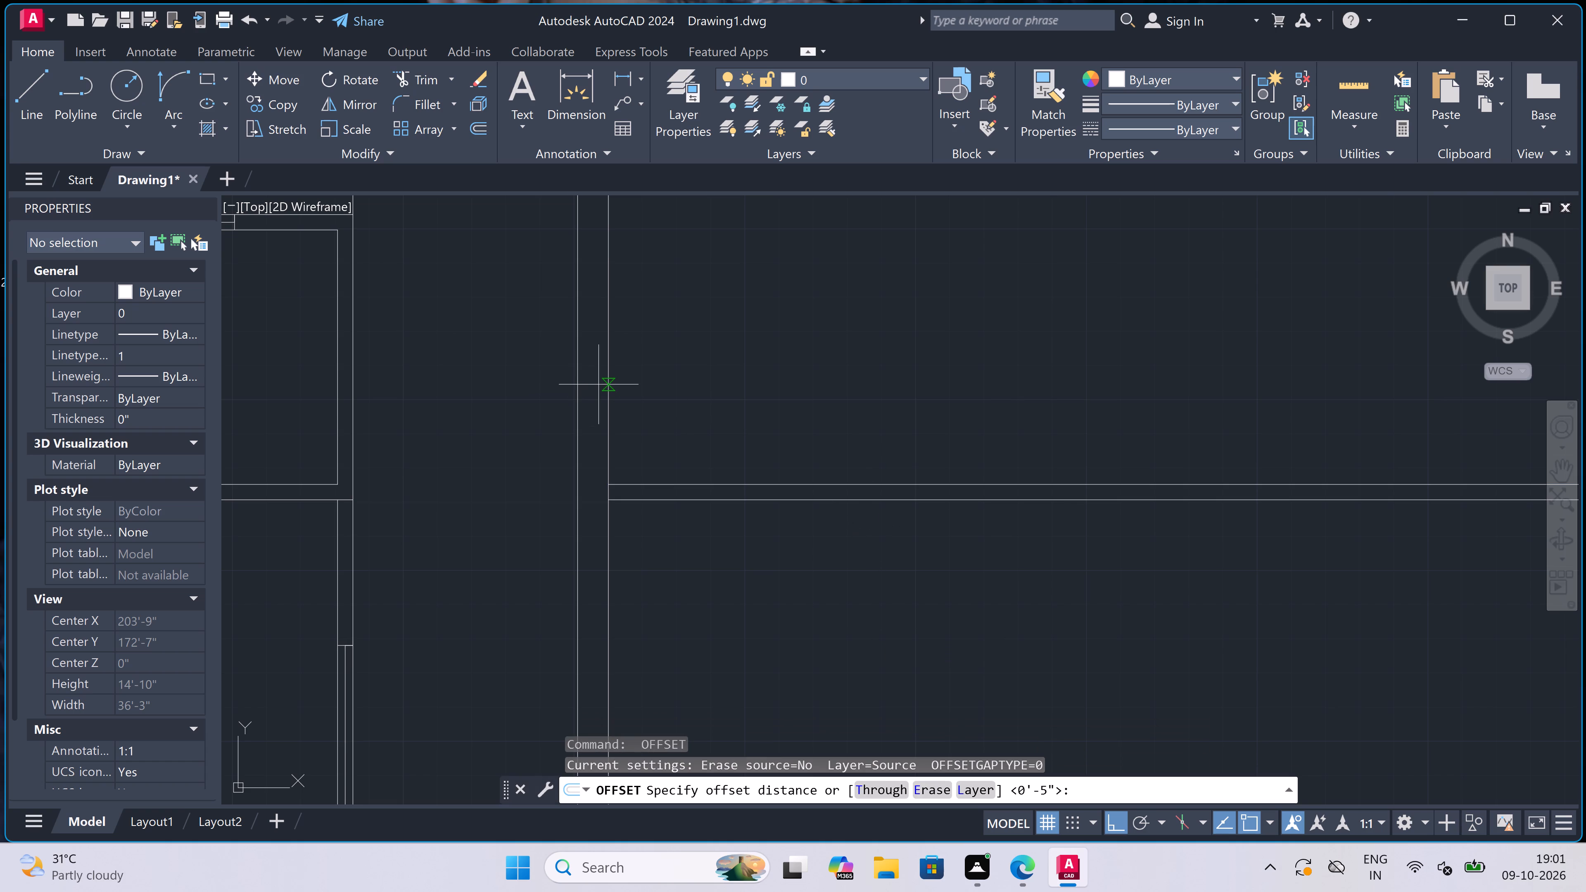
click(607, 381)
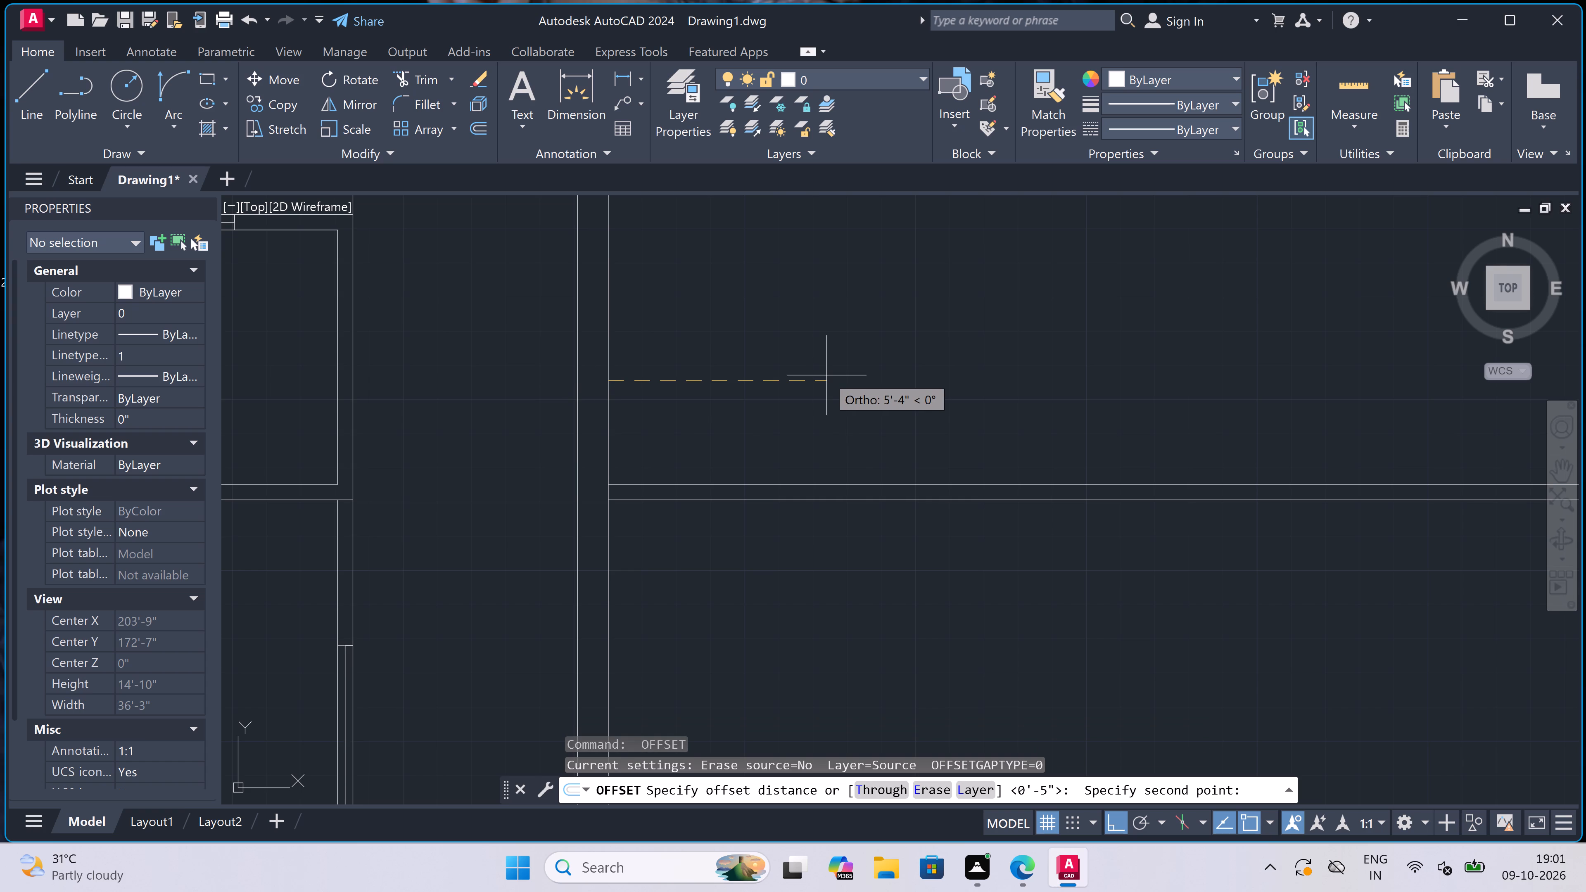
text(13')
key(2)
text(")
key(space)
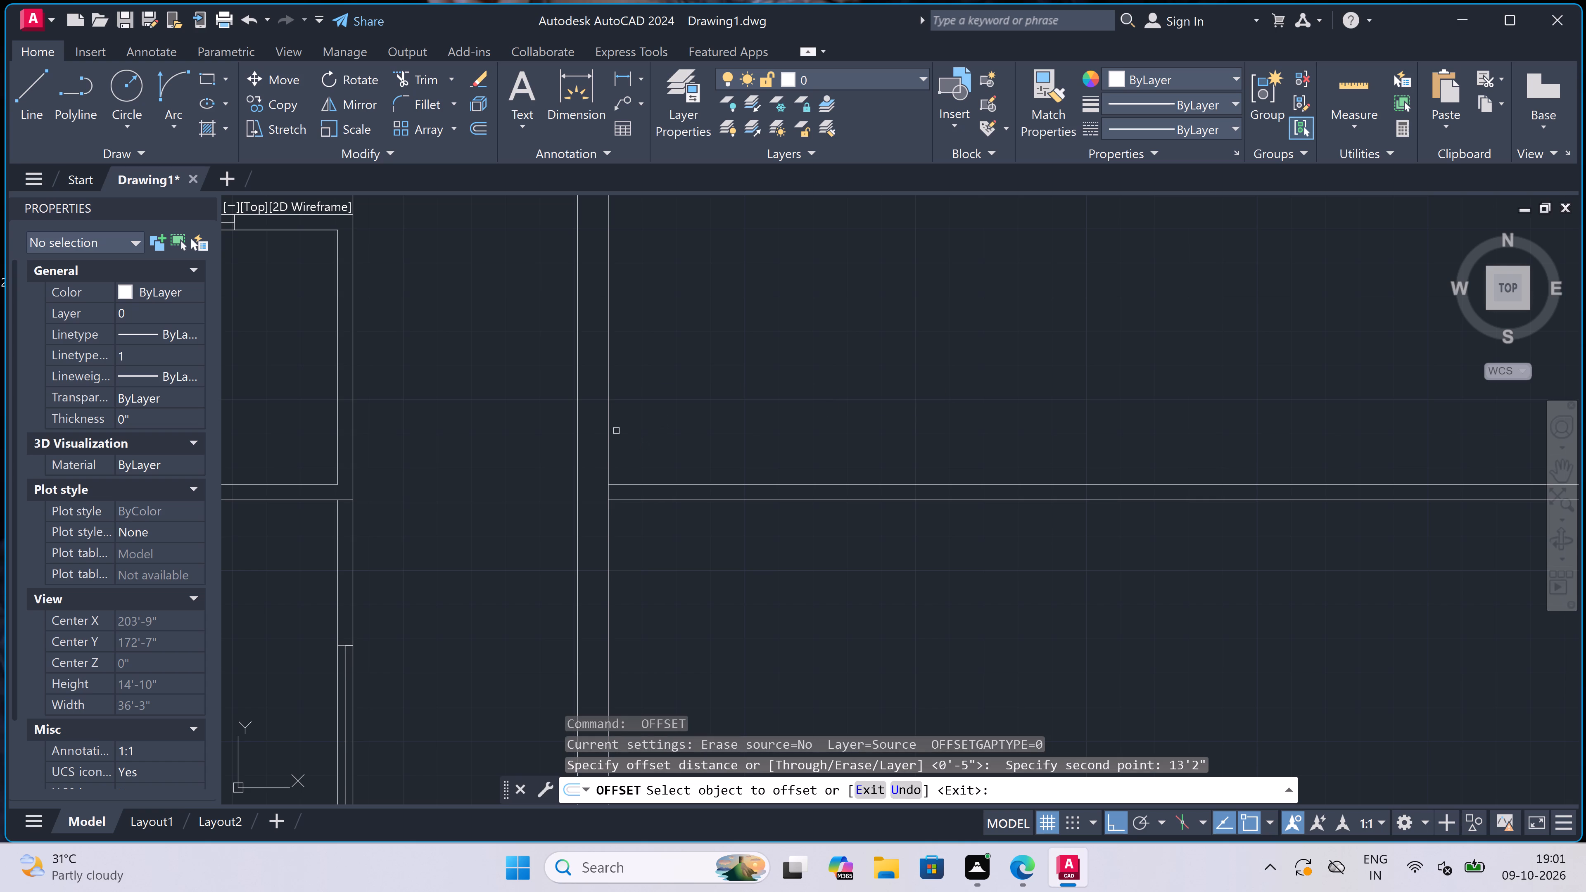
drag(611, 421, 620, 420)
click(741, 421)
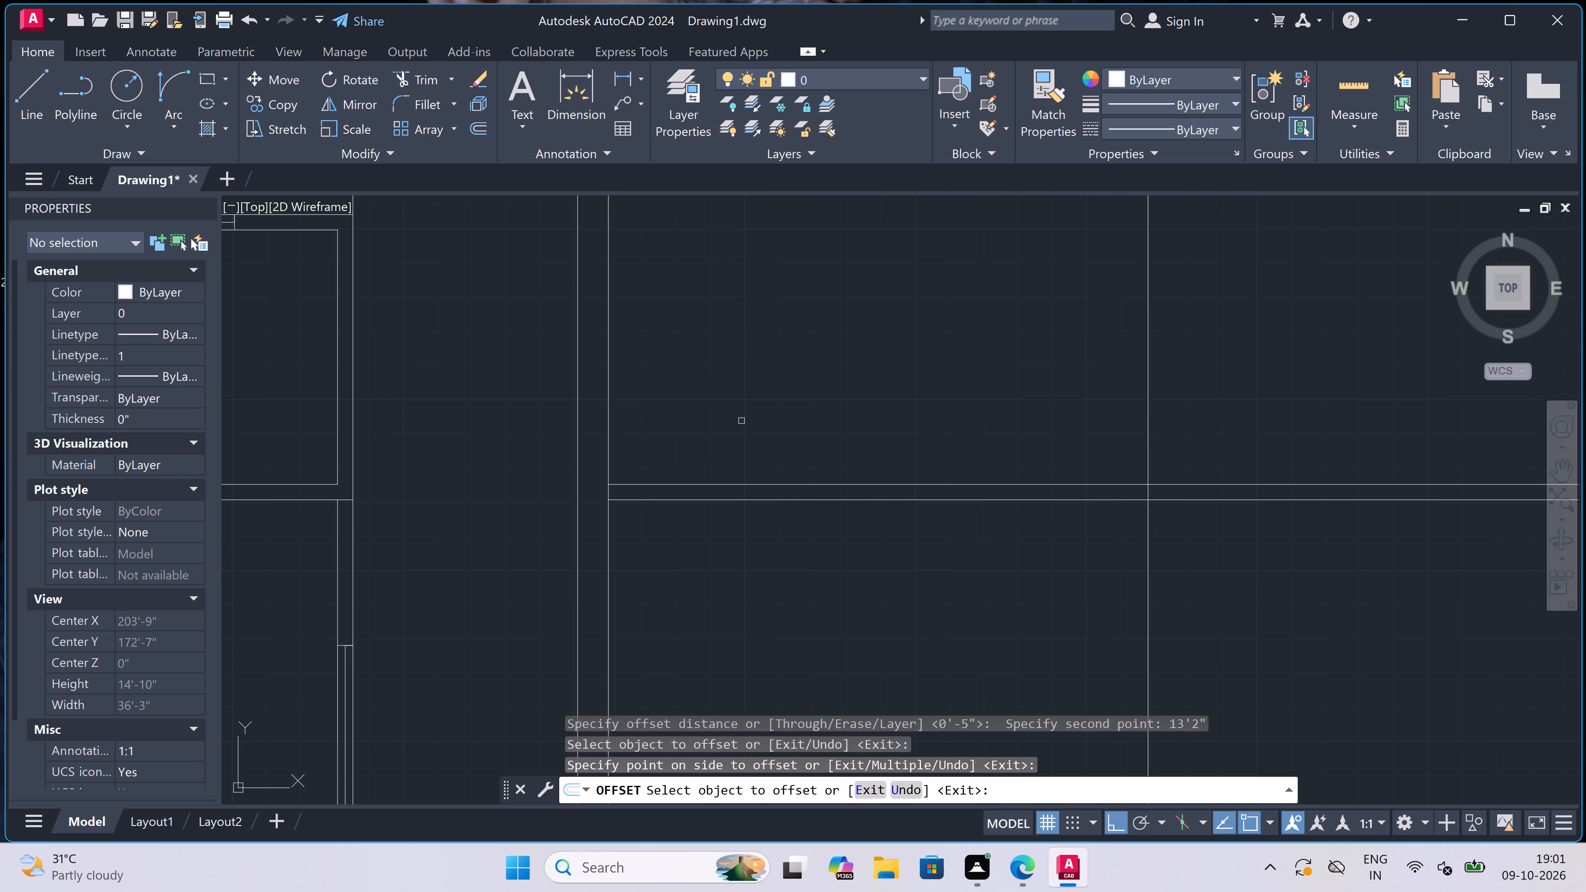
key(Escape)
Offset the new vertical line a further 4.5" to the right to make a vertical partition.
scroll(635, 466, down, 4)
scroll(730, 432, up, 2)
key(space)
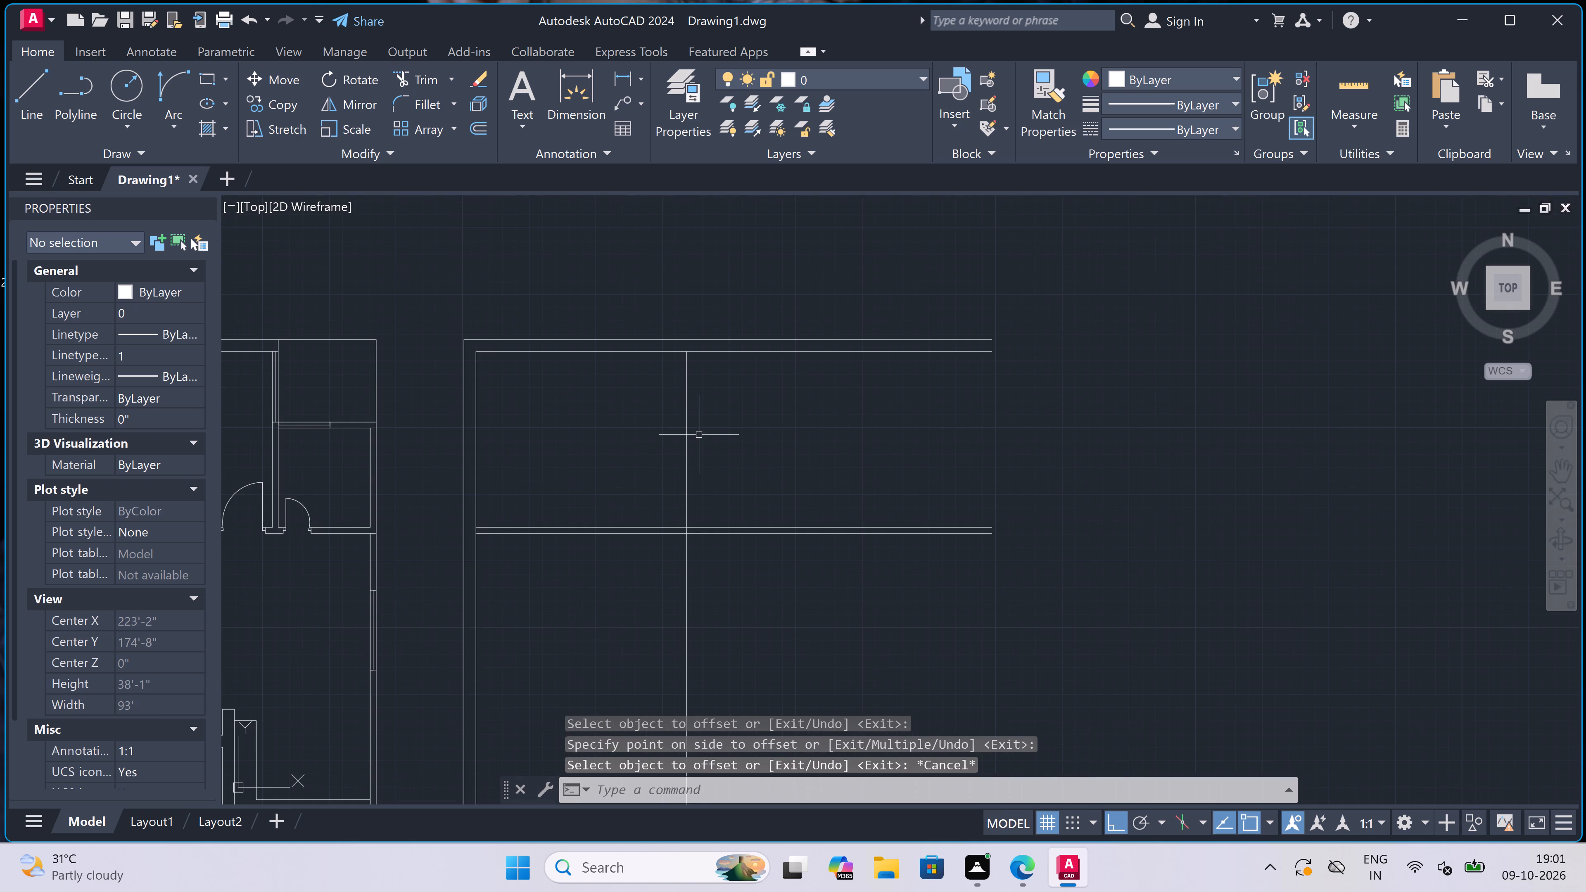
drag(687, 430, 724, 430)
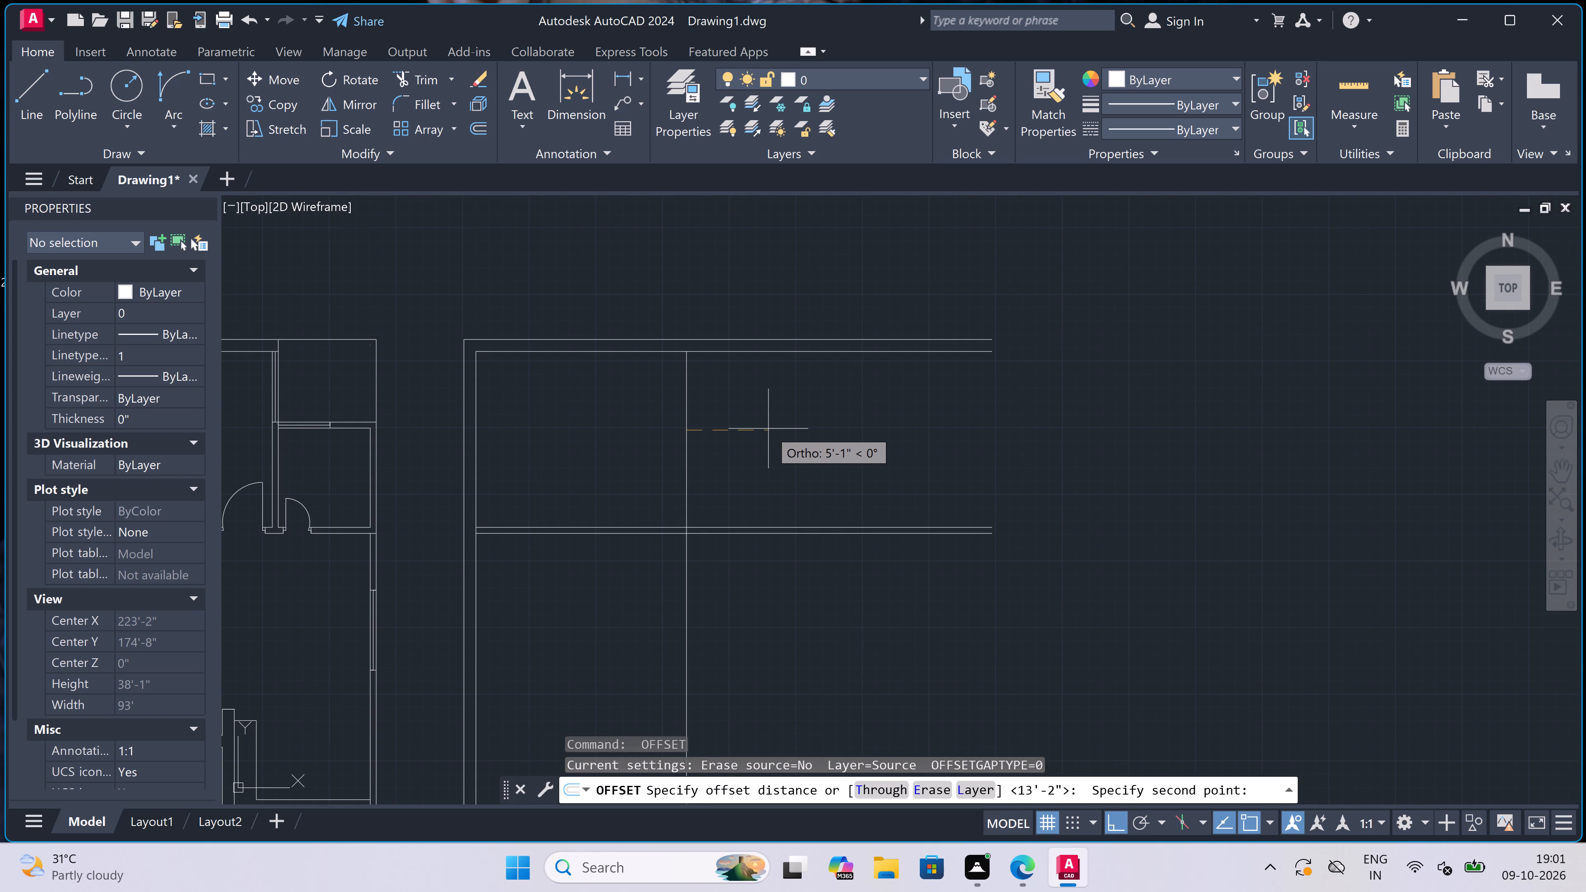
text(4.5")
key(space)
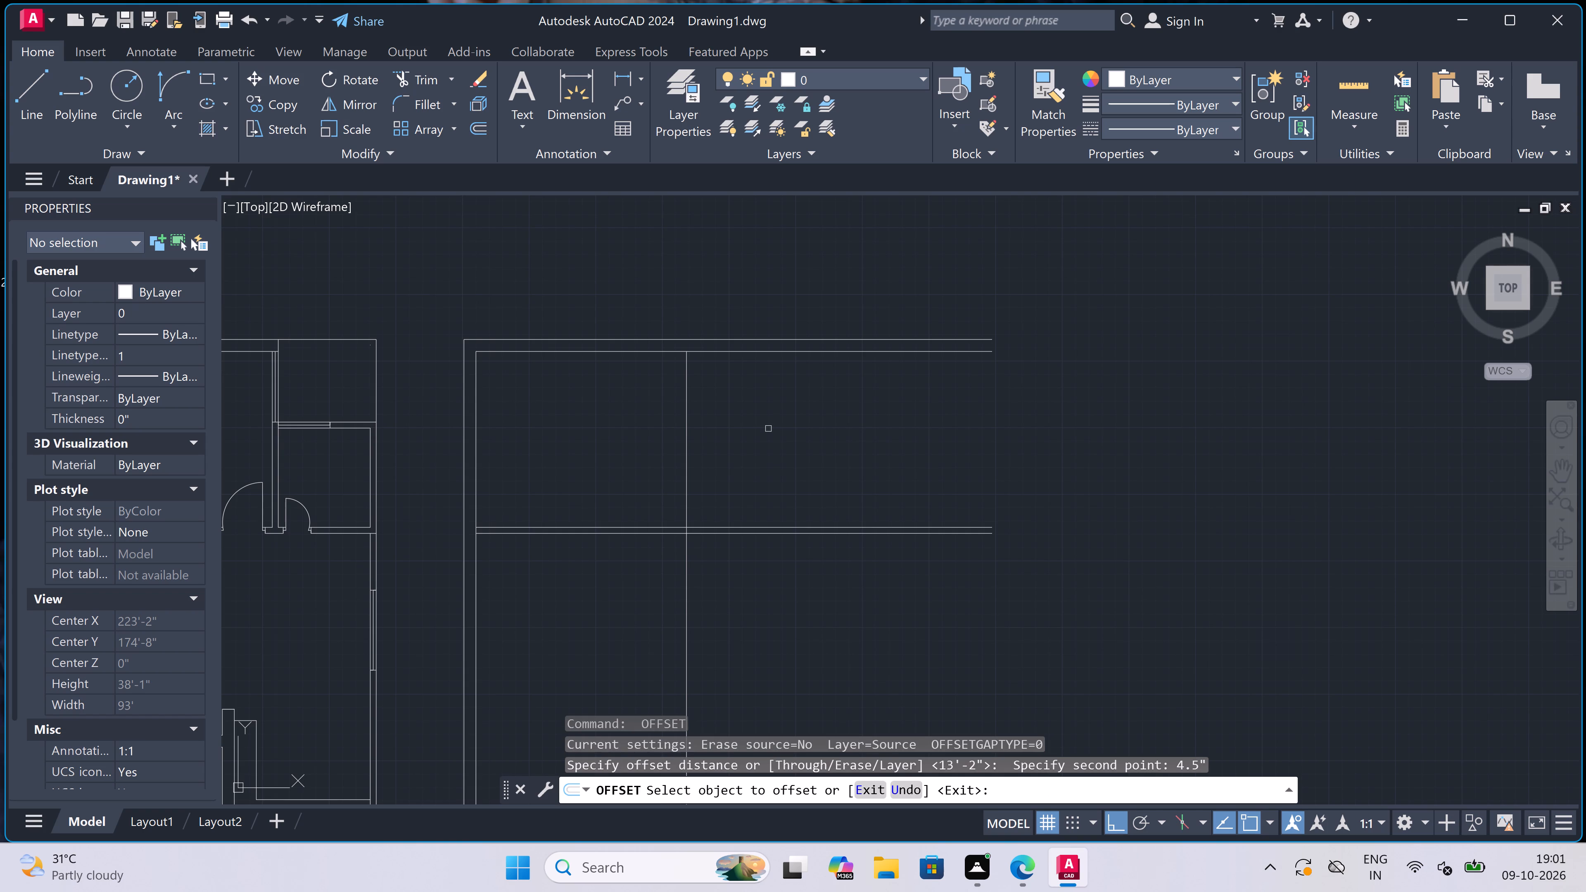
click(686, 401)
click(763, 407)
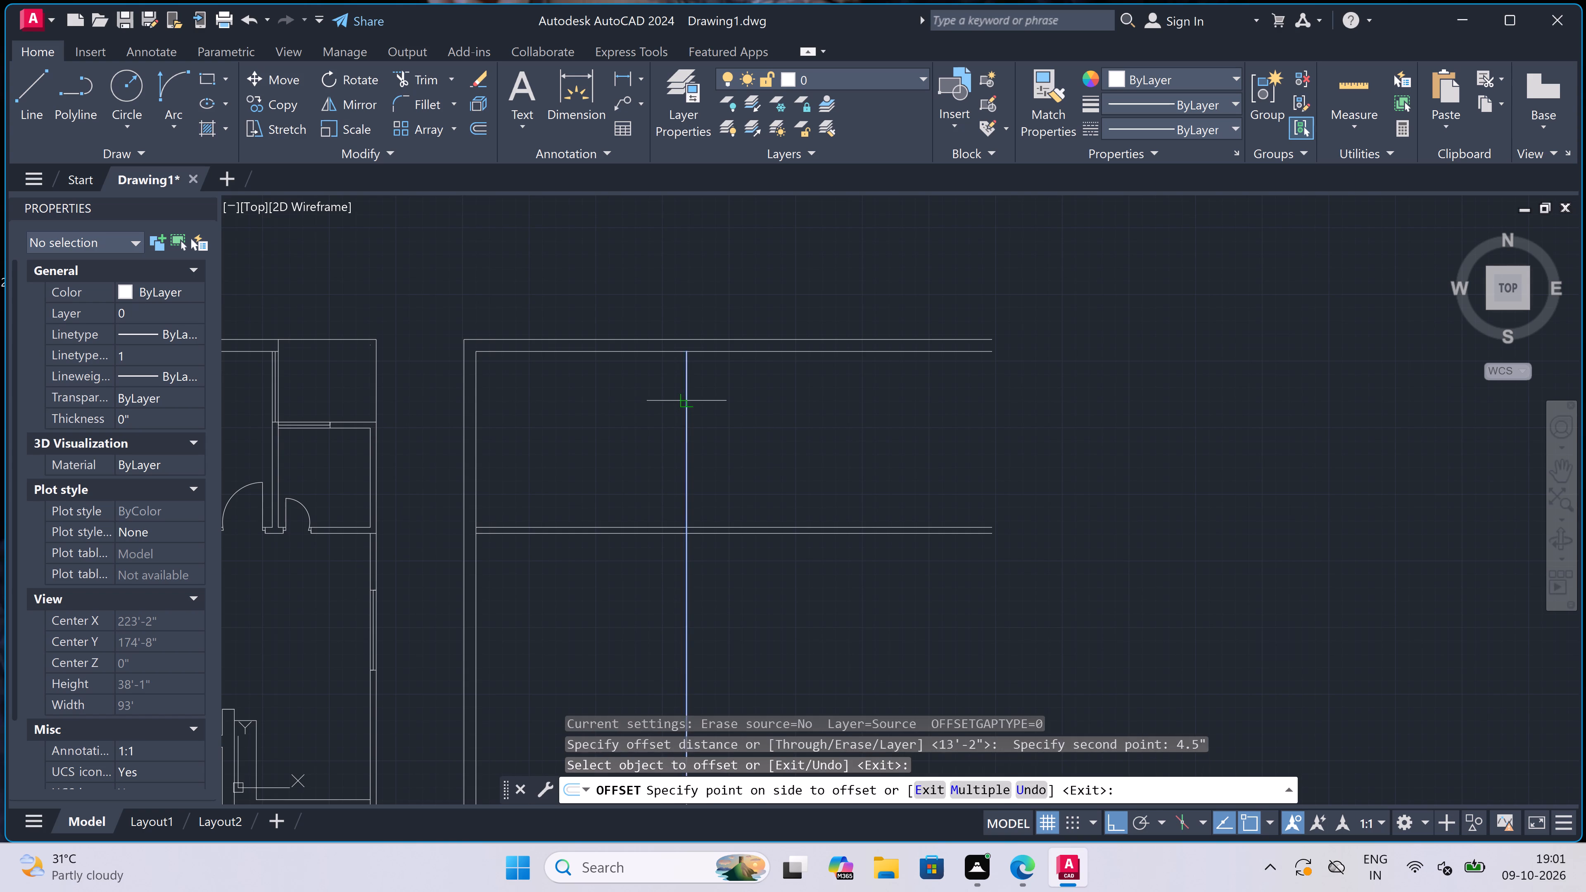
key(Escape)
Offset the vertical partition's right line 5'9" to the right.
key(space)
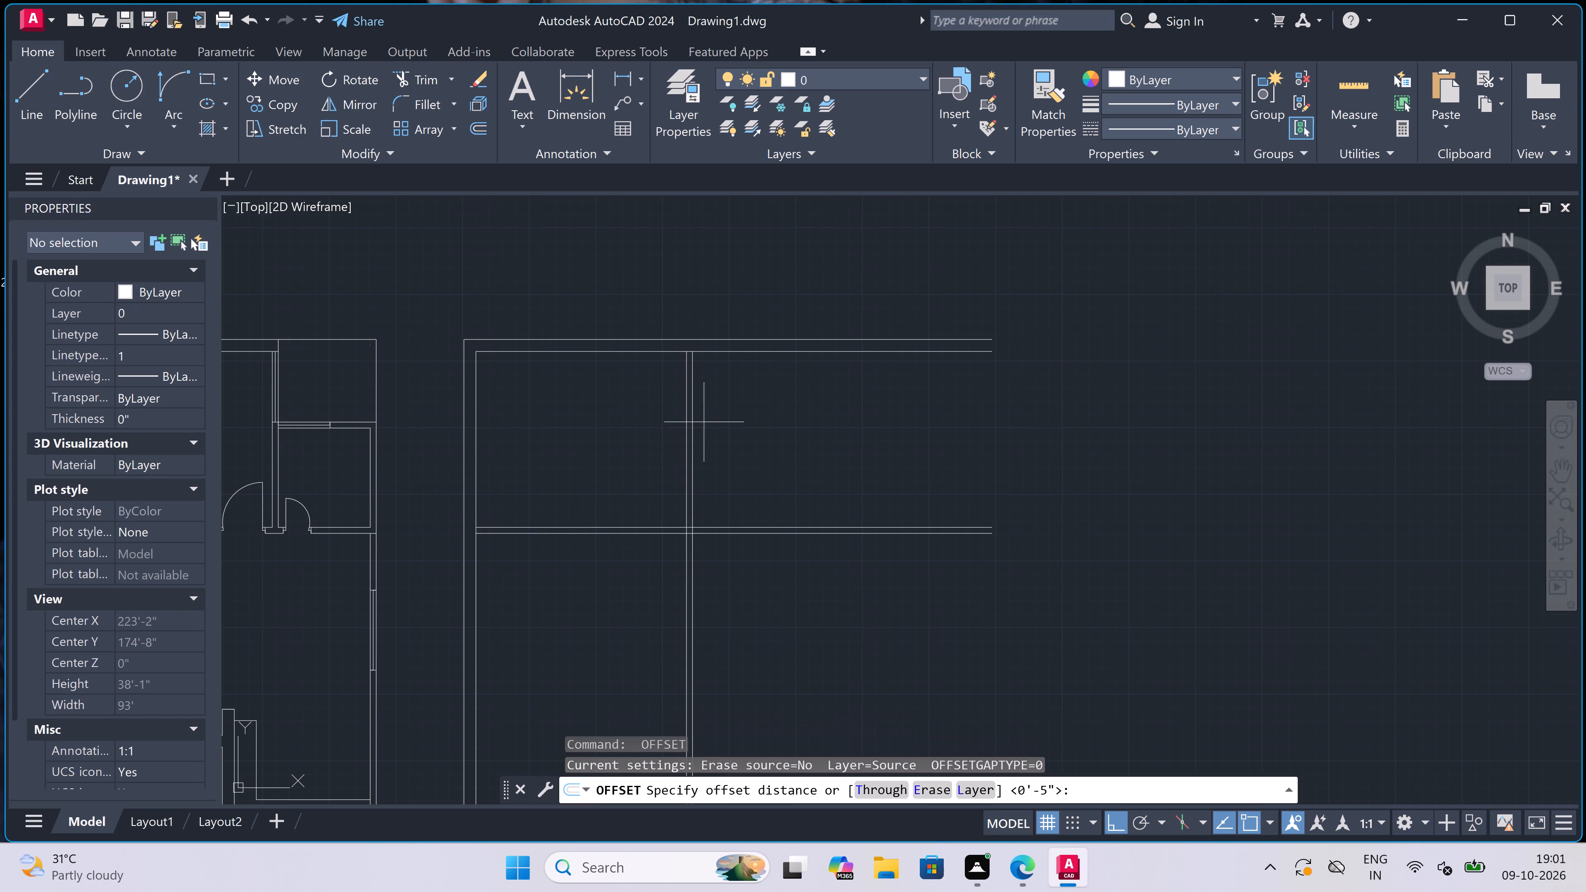
drag(696, 420, 711, 420)
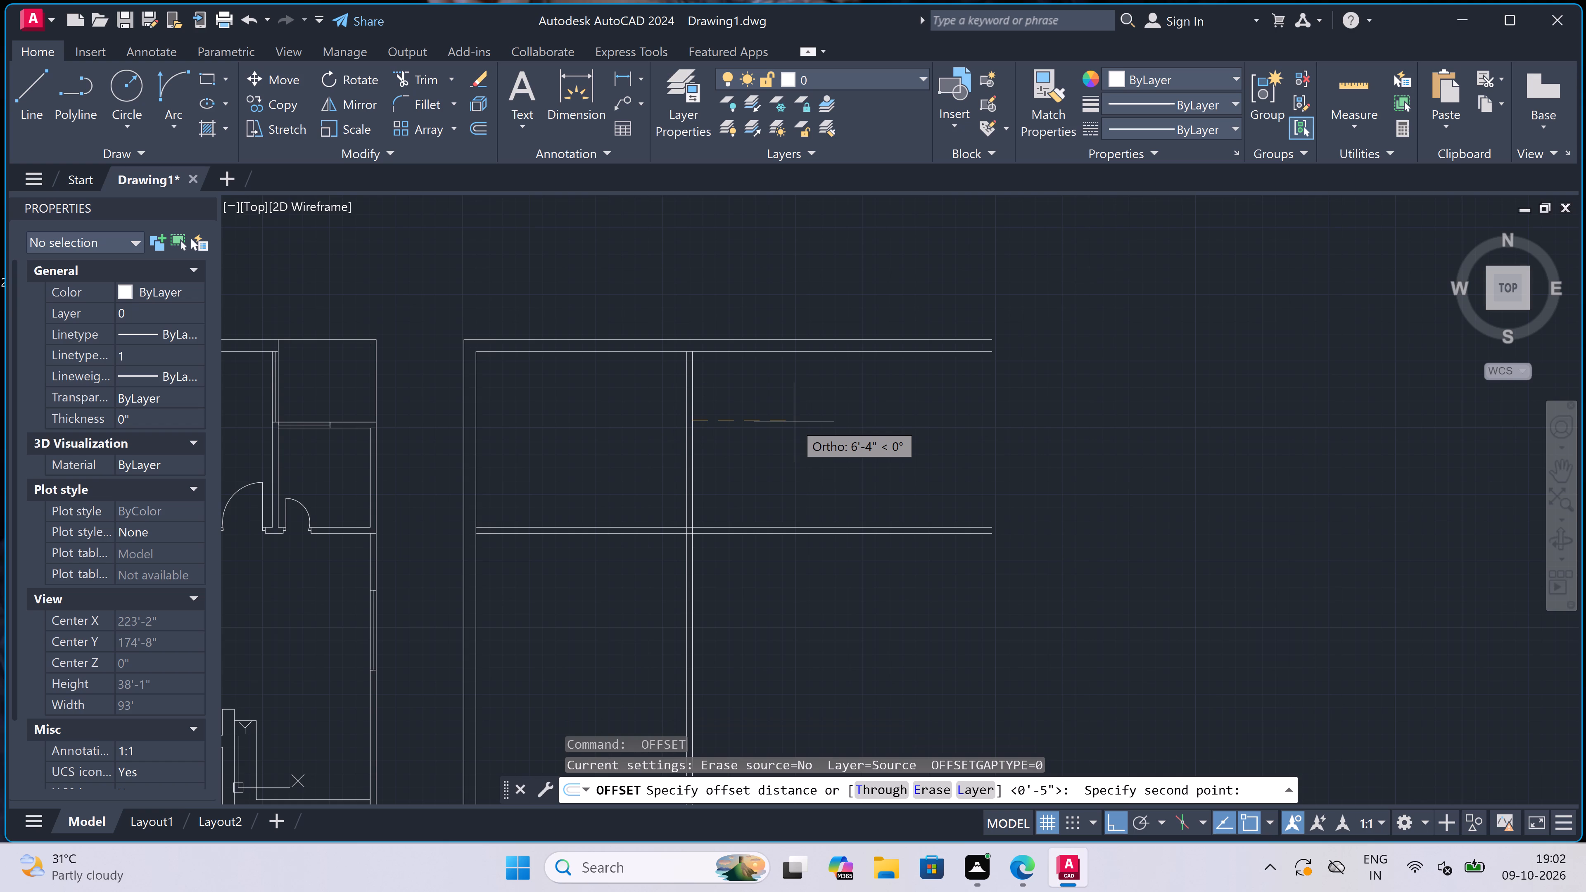
text(5'9")
key(space)
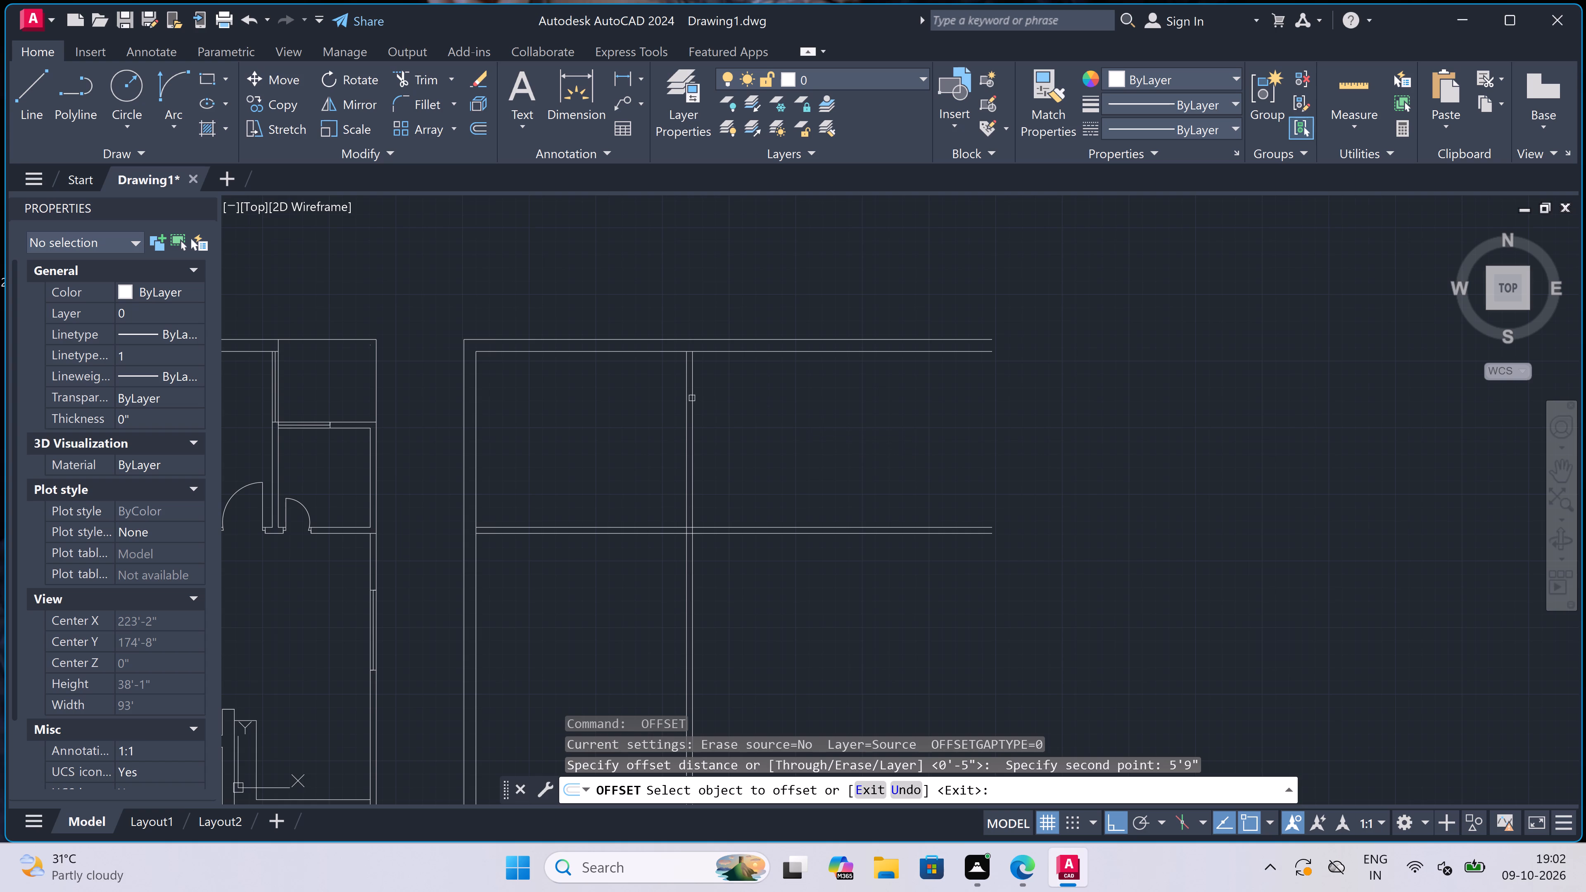
drag(691, 386, 705, 384)
click(728, 382)
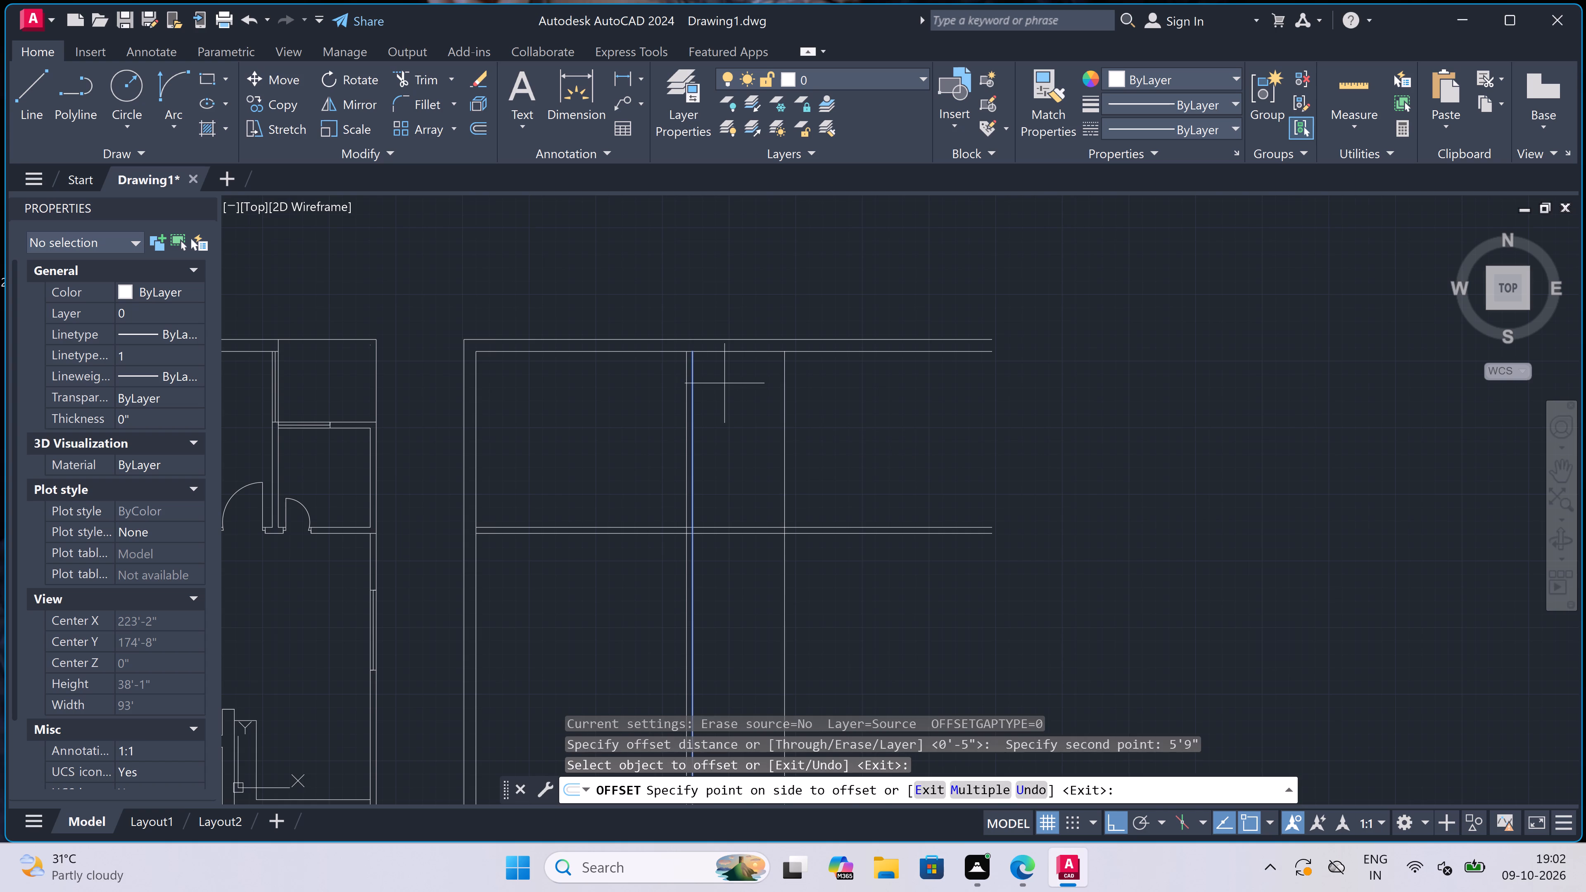
key(Escape)
Offset the line 5'9" from the partition a further 4.5" to the right to form the right-hand wall.
key(space)
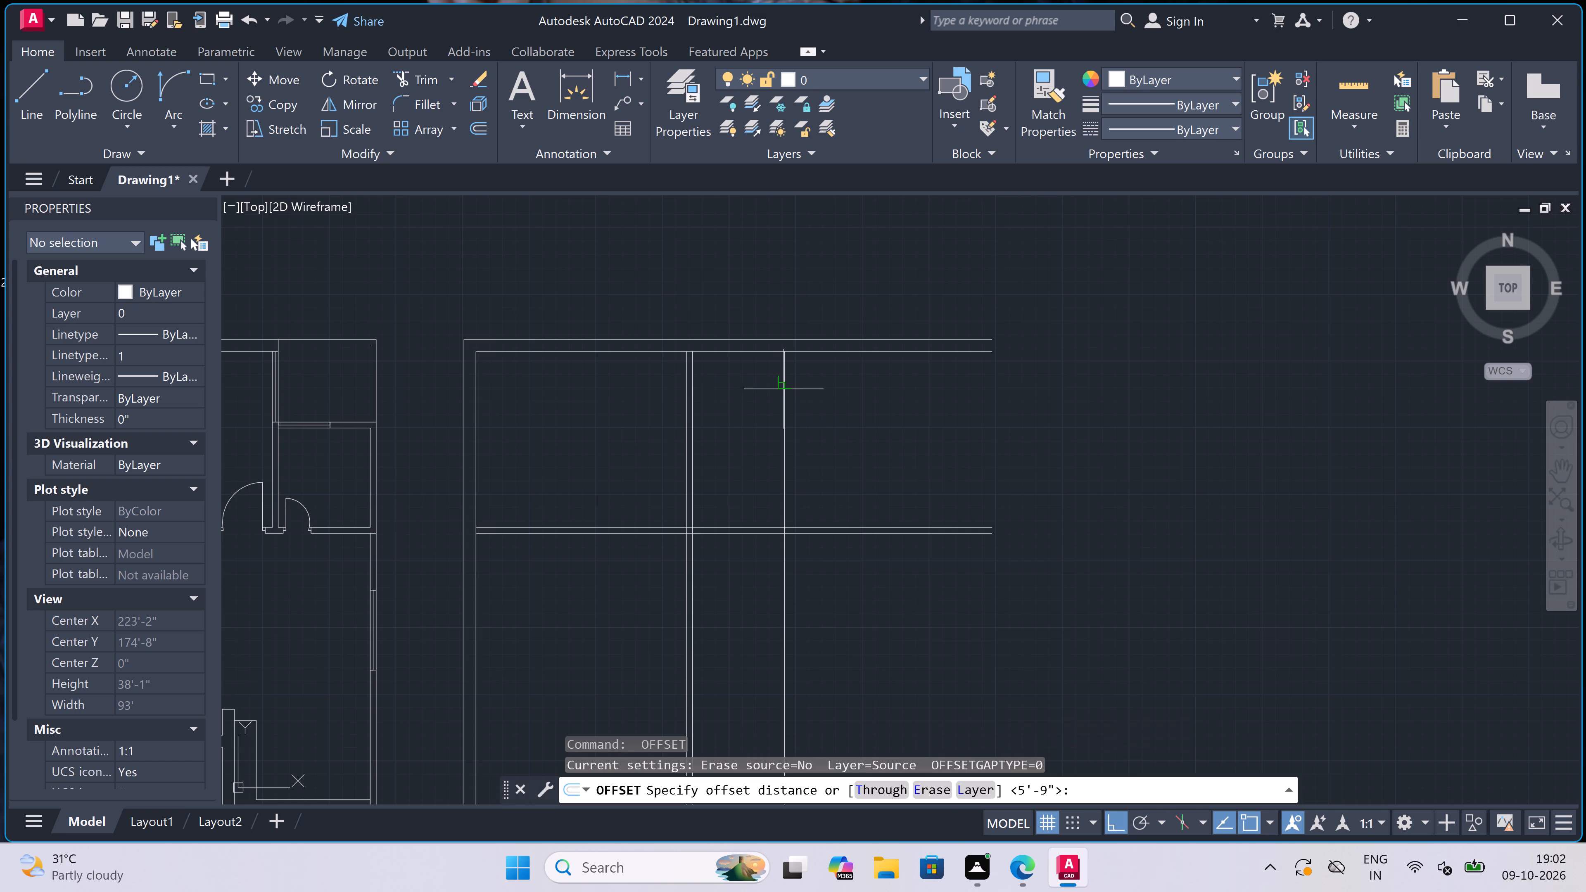
drag(786, 389, 796, 390)
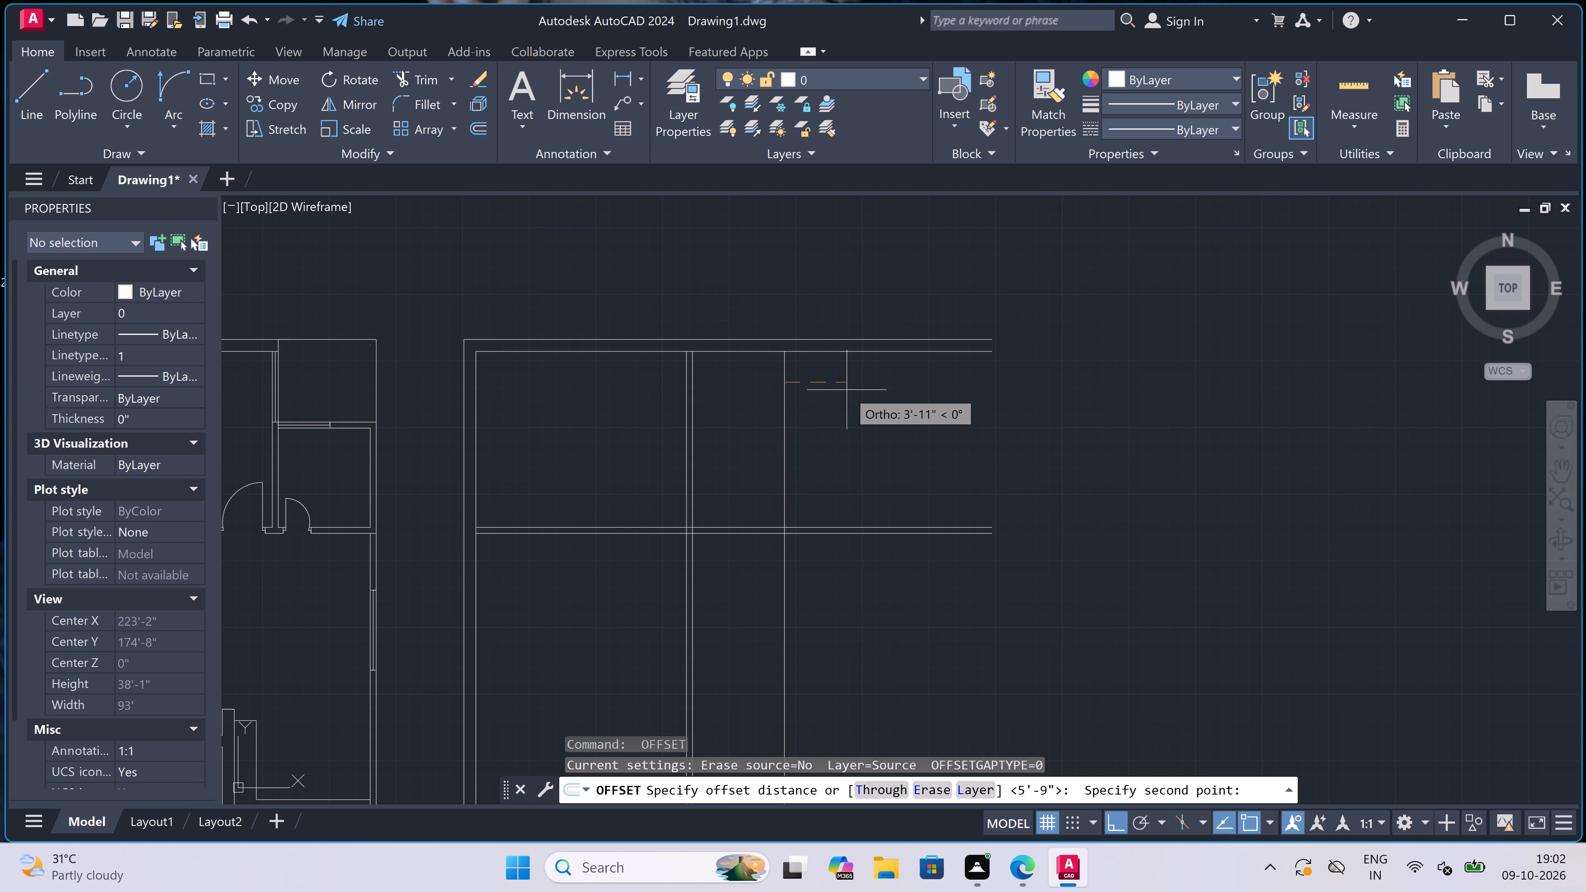
text(4.)
text(5")
key(space)
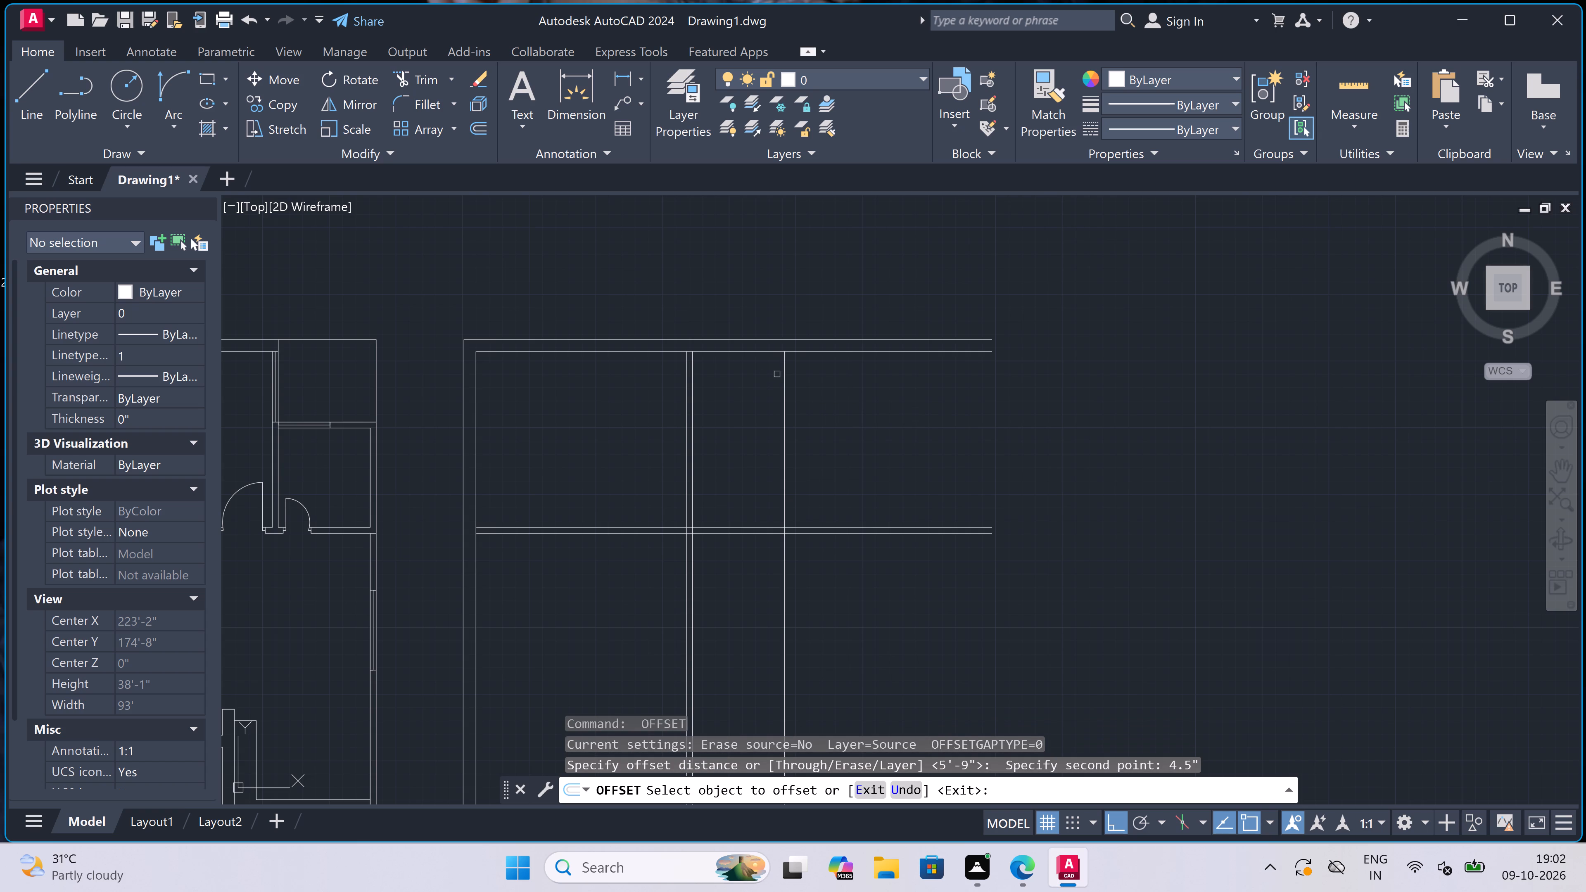
drag(784, 372, 816, 372)
click(831, 371)
key(Escape)
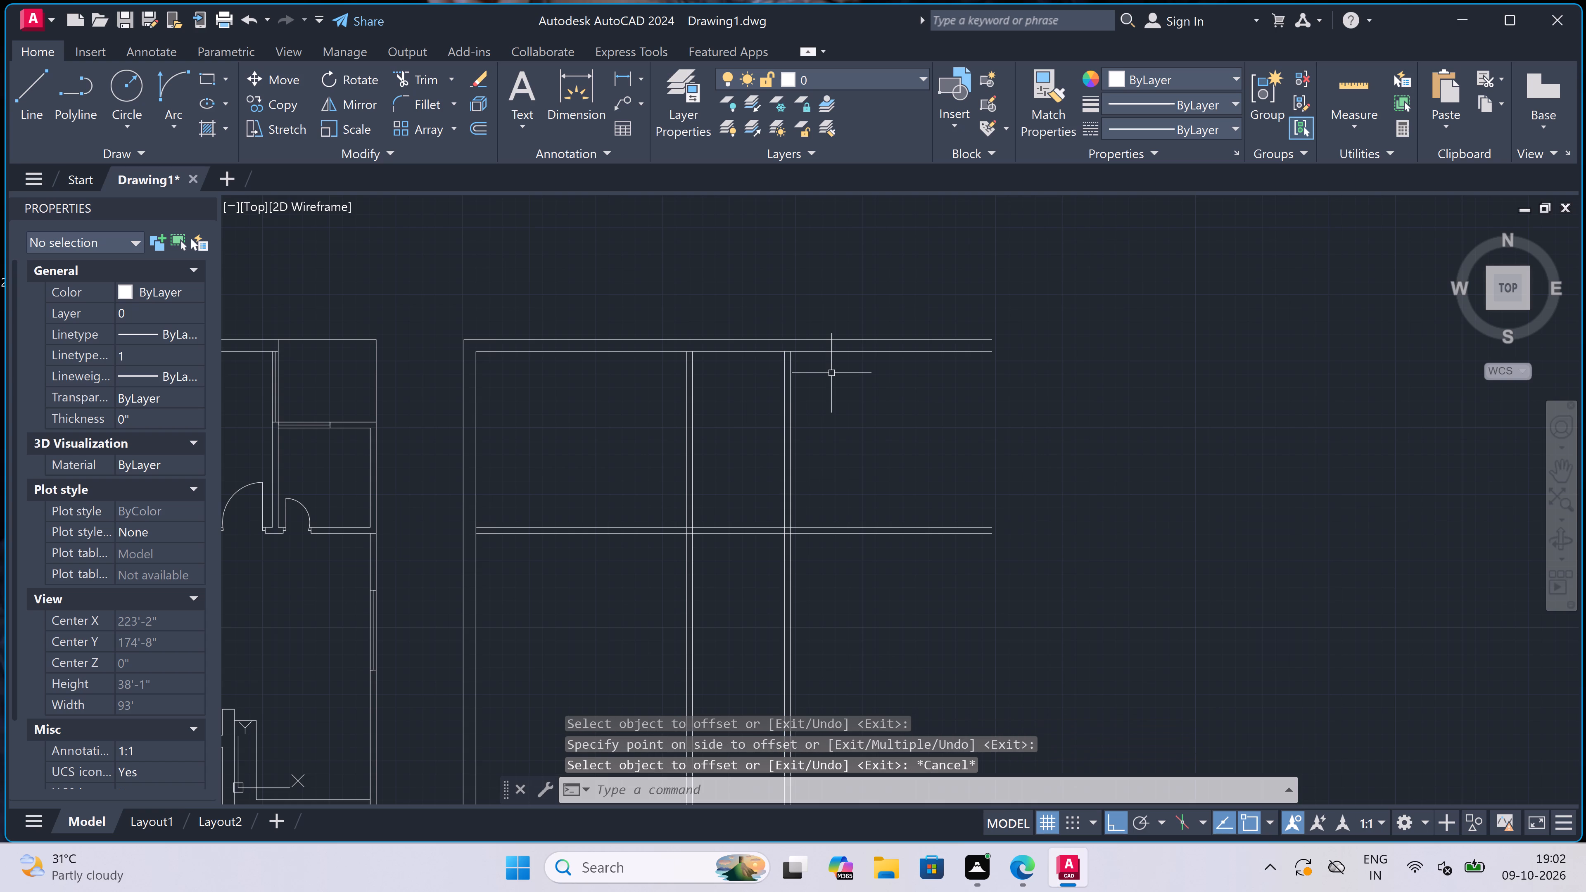
Extend the right line of the vertical partition and of the right-hand wall up to the top wall's outer line.
scroll(831, 373, down, 2)
scroll(831, 373, up, 1)
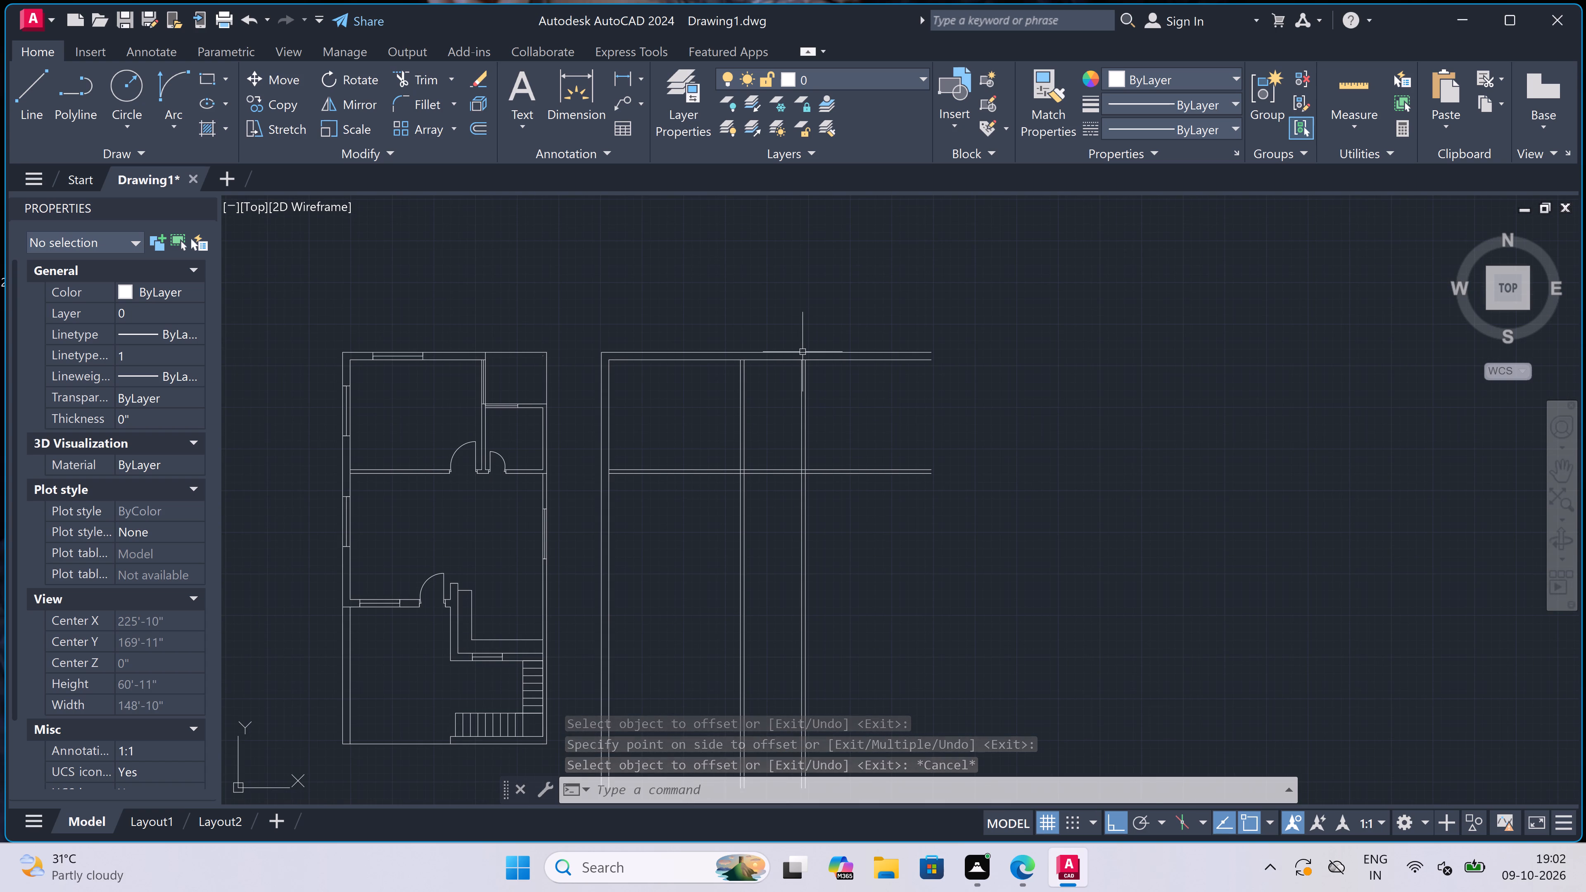
scroll(802, 352, up, 2)
text(ex)
key(space)
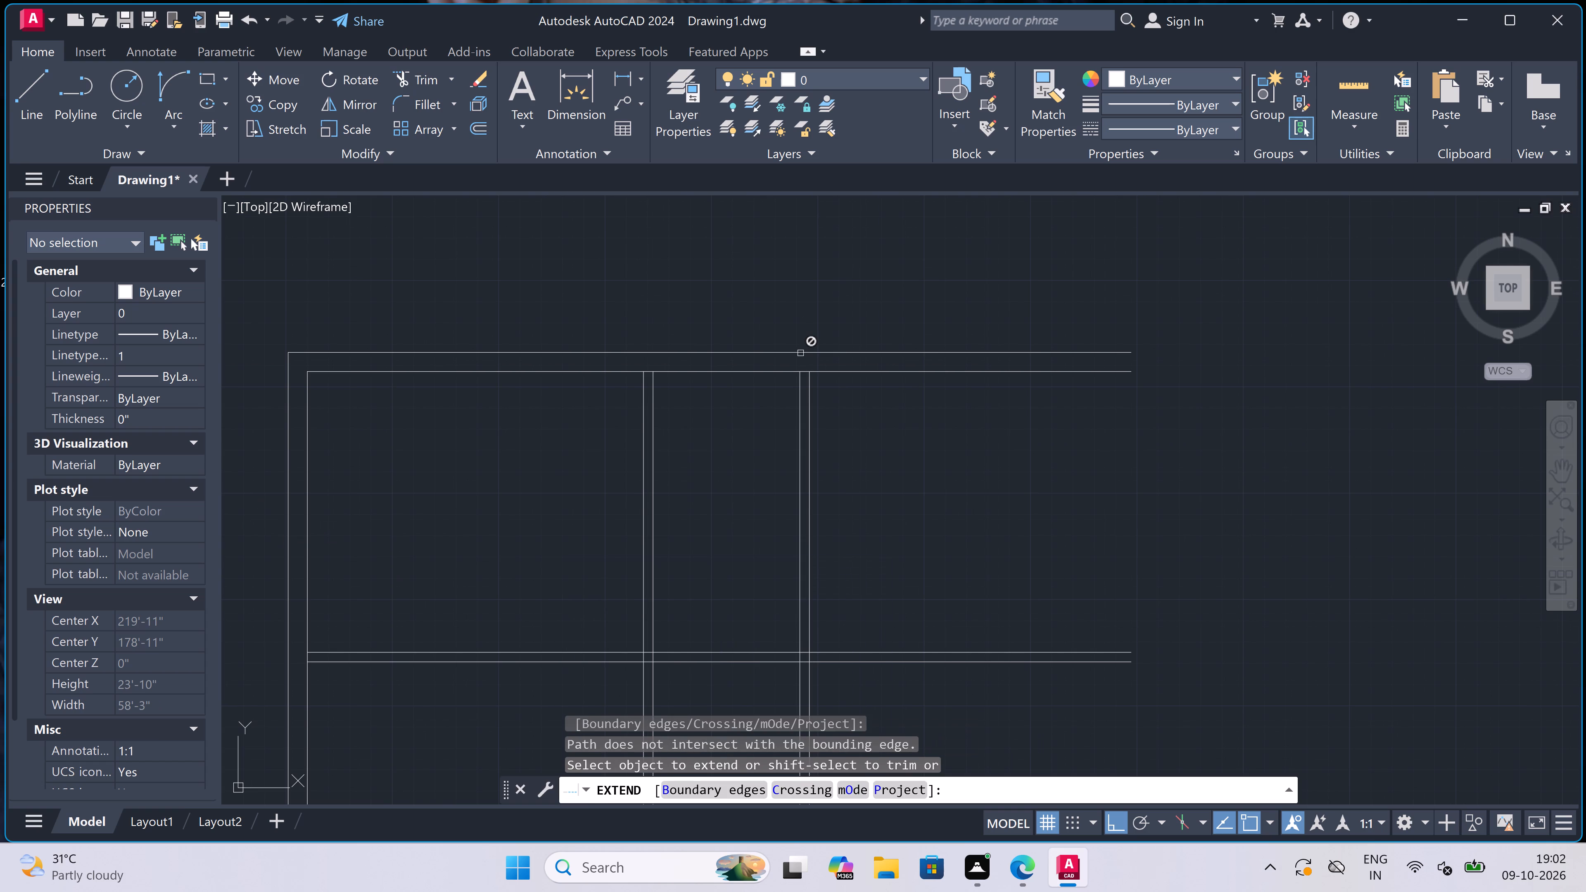
double_click(653, 397)
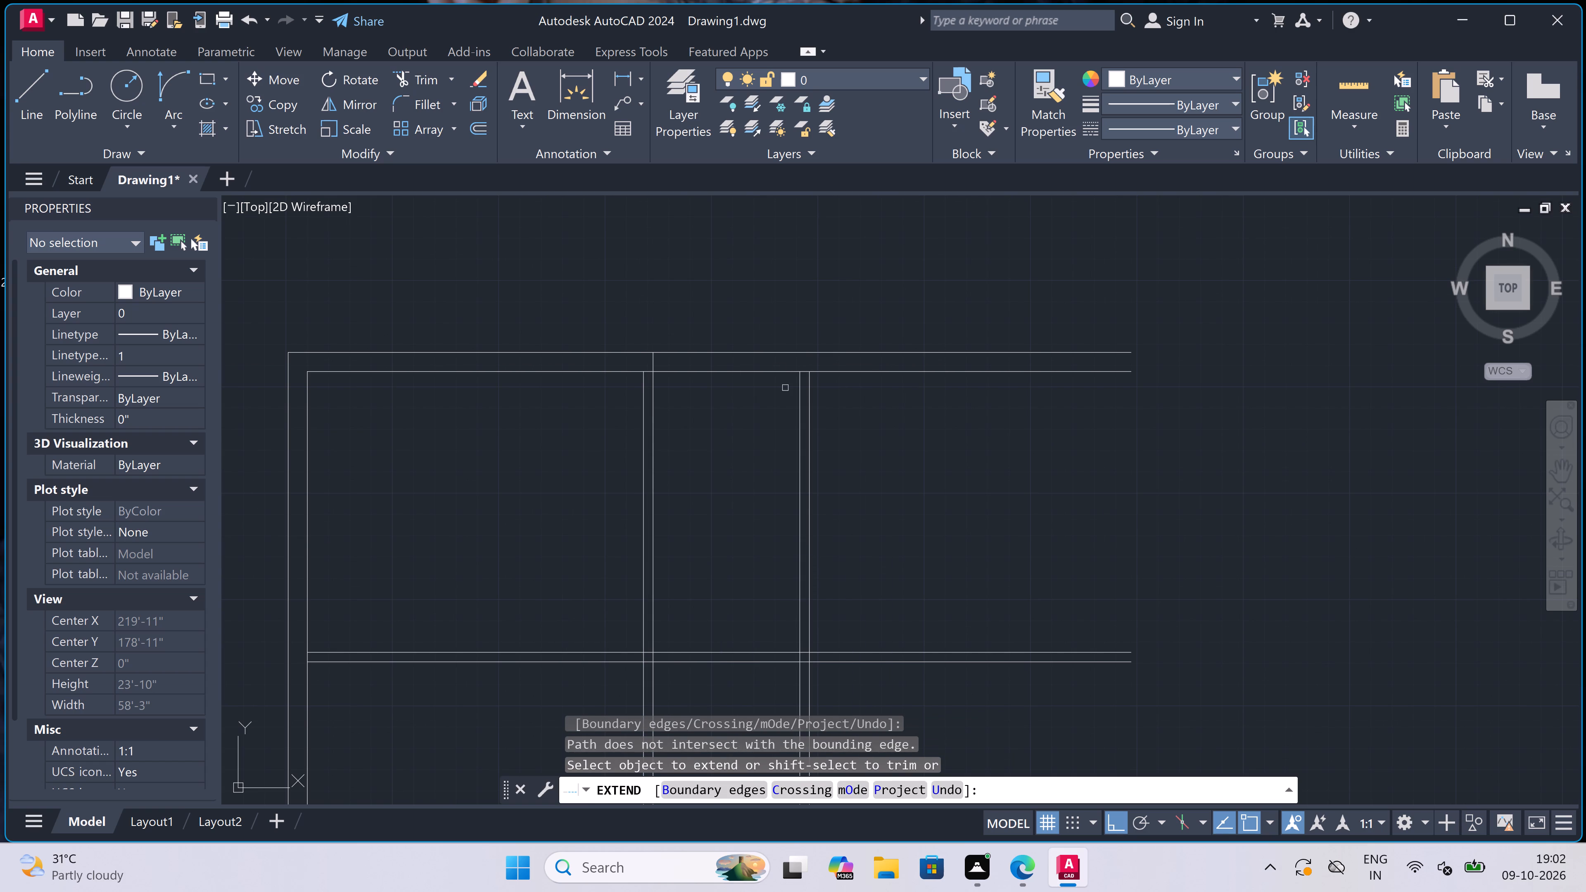
click(812, 384)
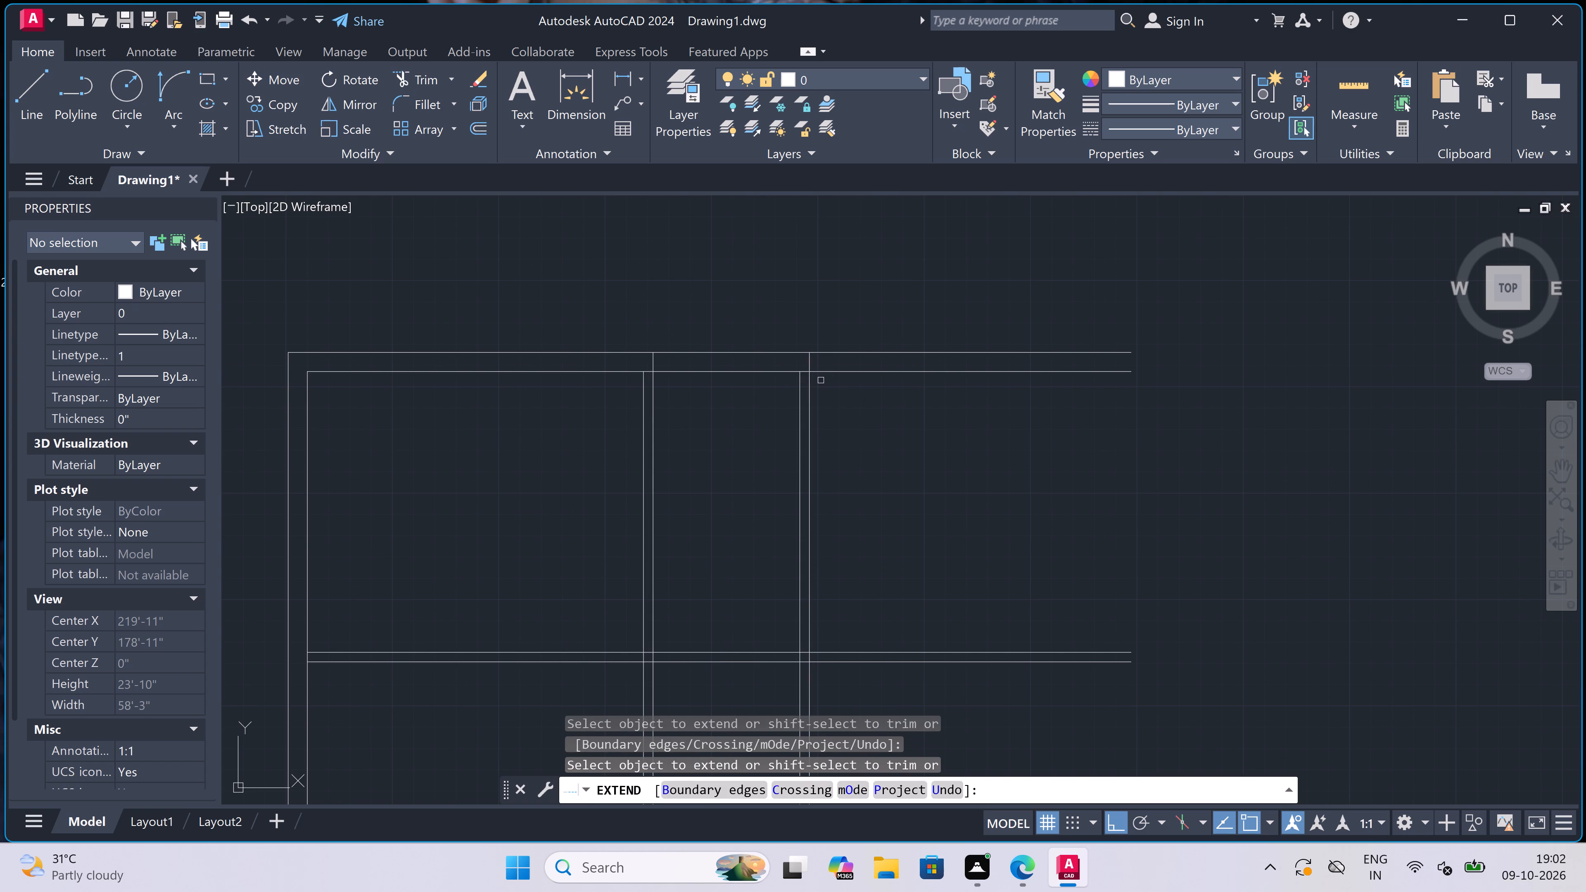
key(Escape)
Trim the top wall and horizontal partition lines that run past the second plan's right-hand wall.
key(t)
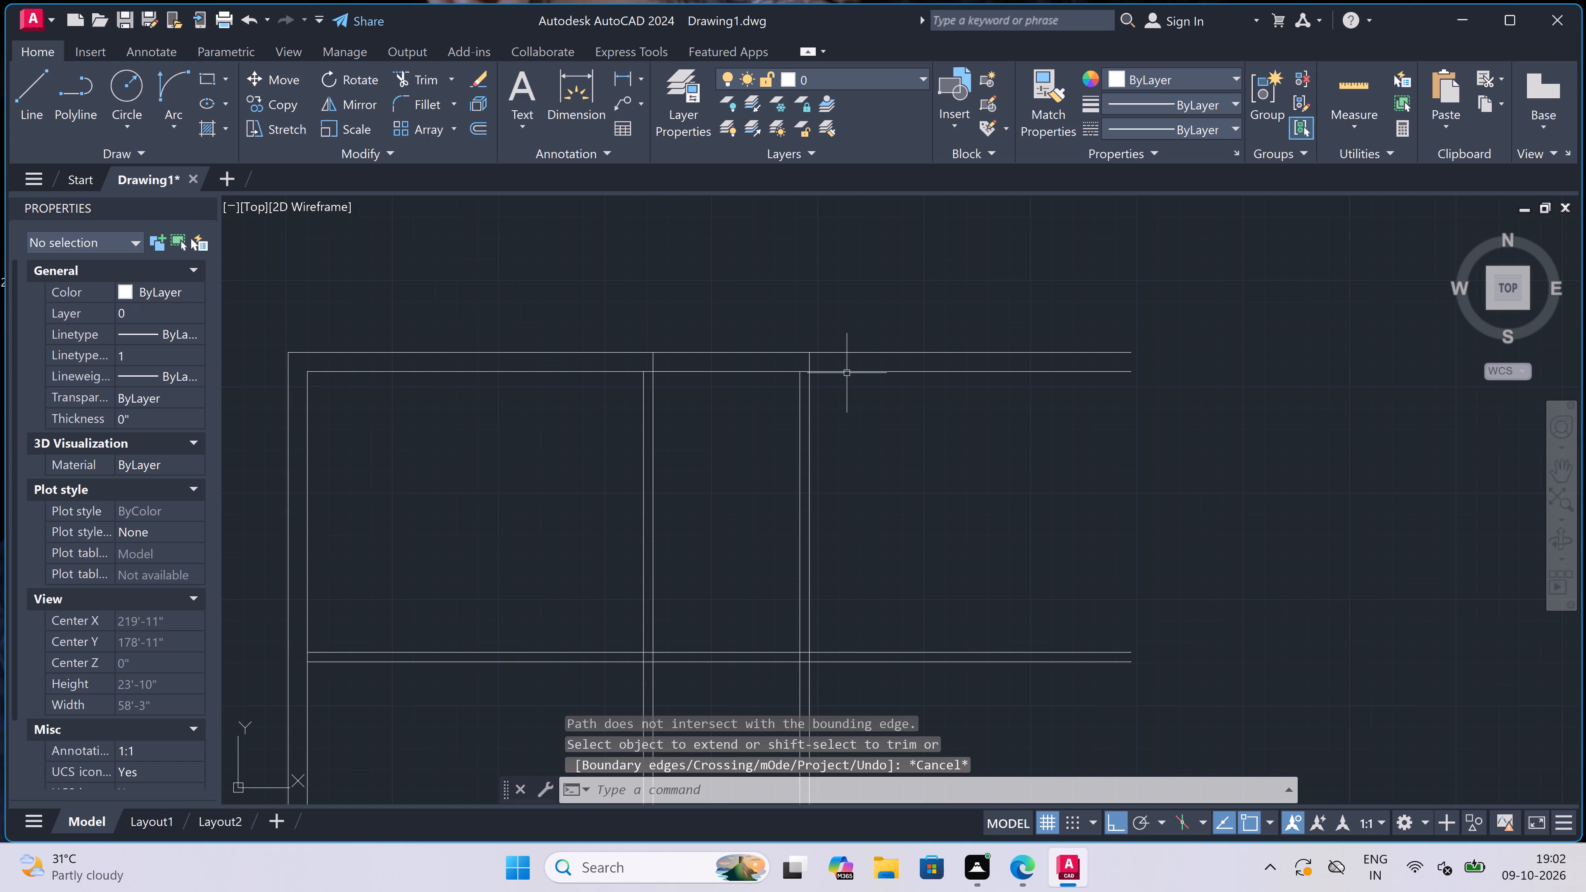
key(r)
key(space)
click(838, 305)
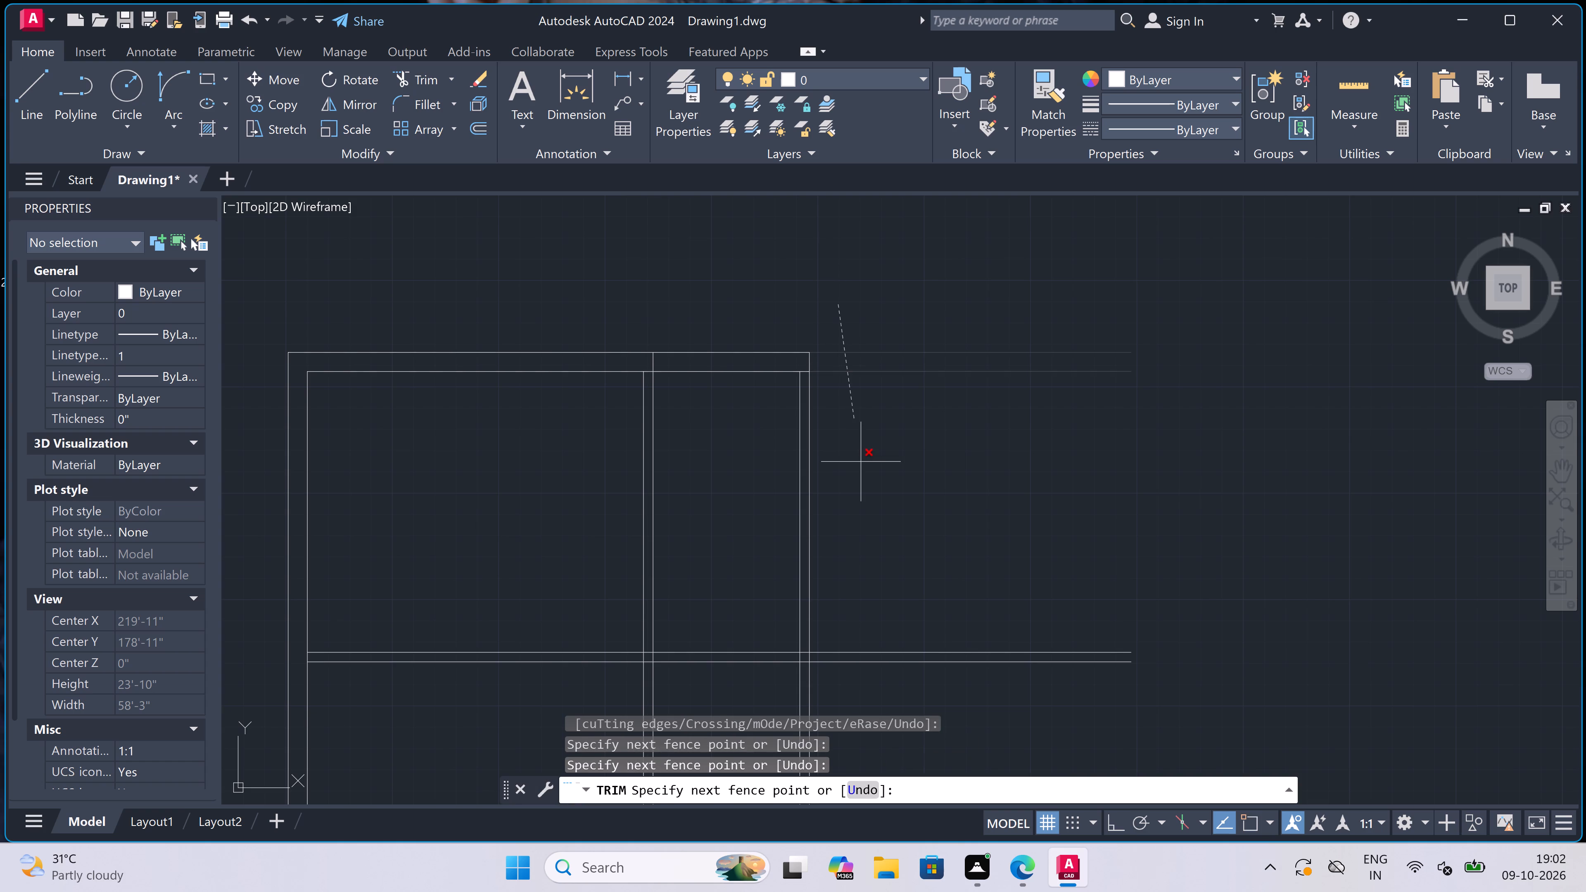
scroll(861, 458, down, 2)
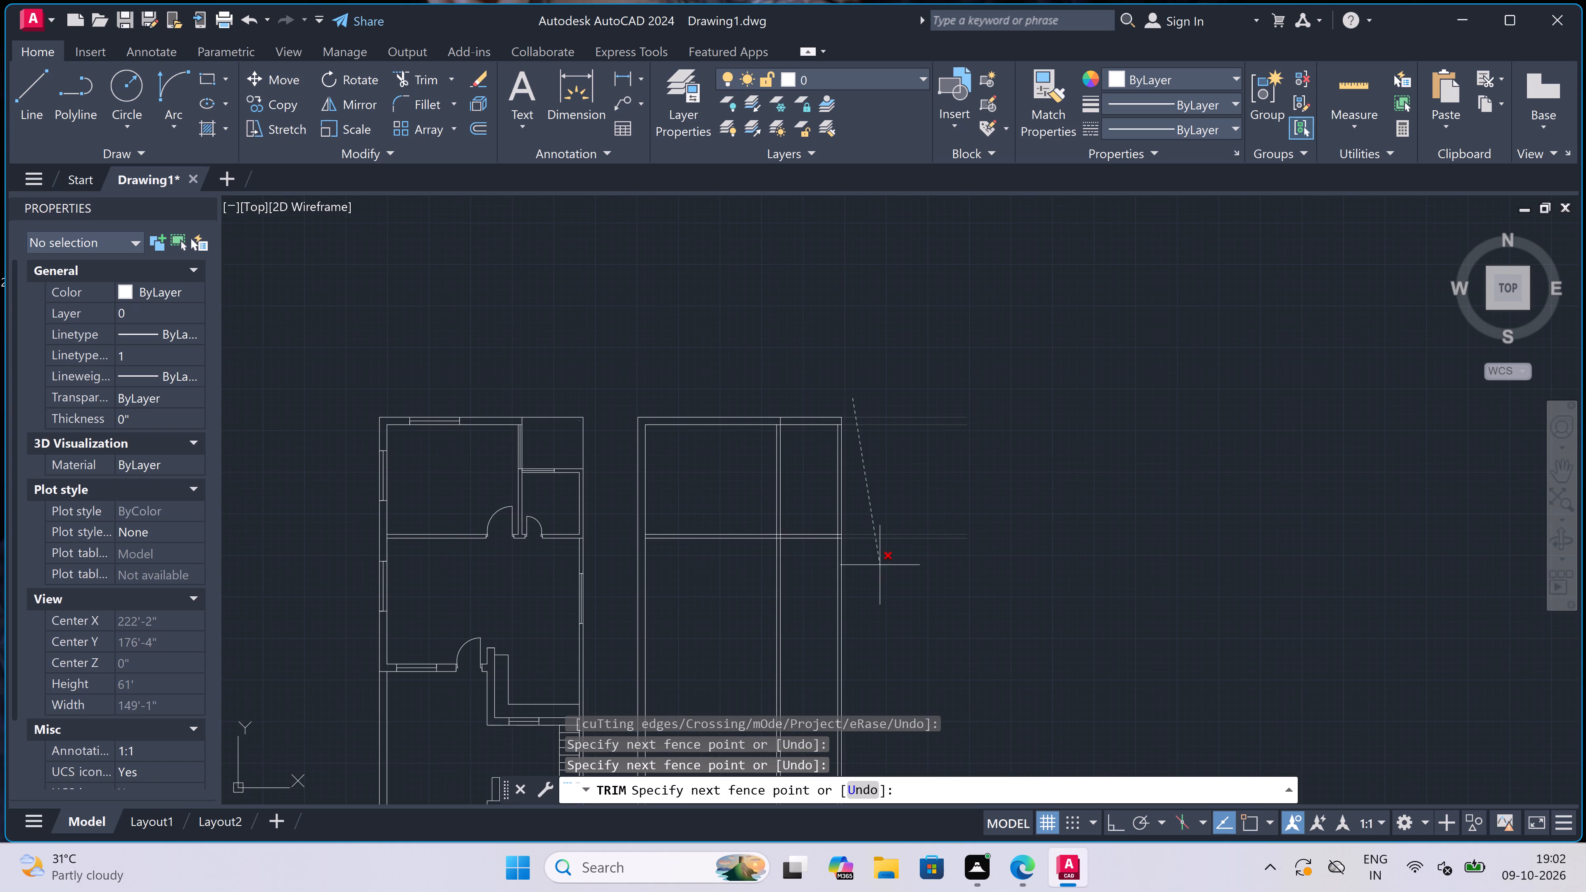
click(876, 560)
scroll(812, 423, up, 1)
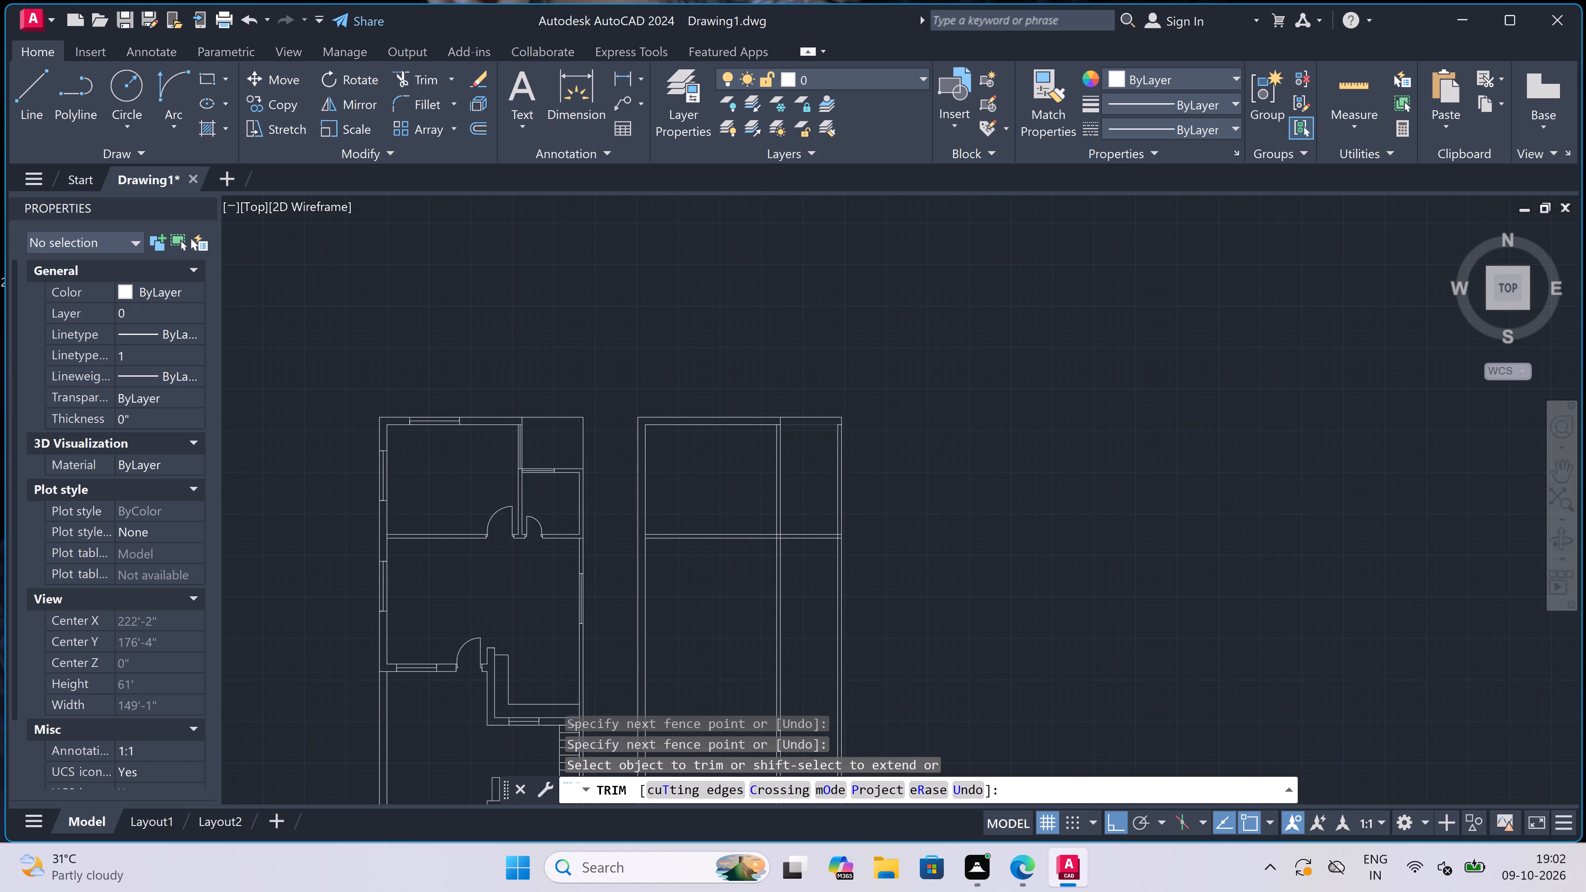
scroll(812, 423, up, 1)
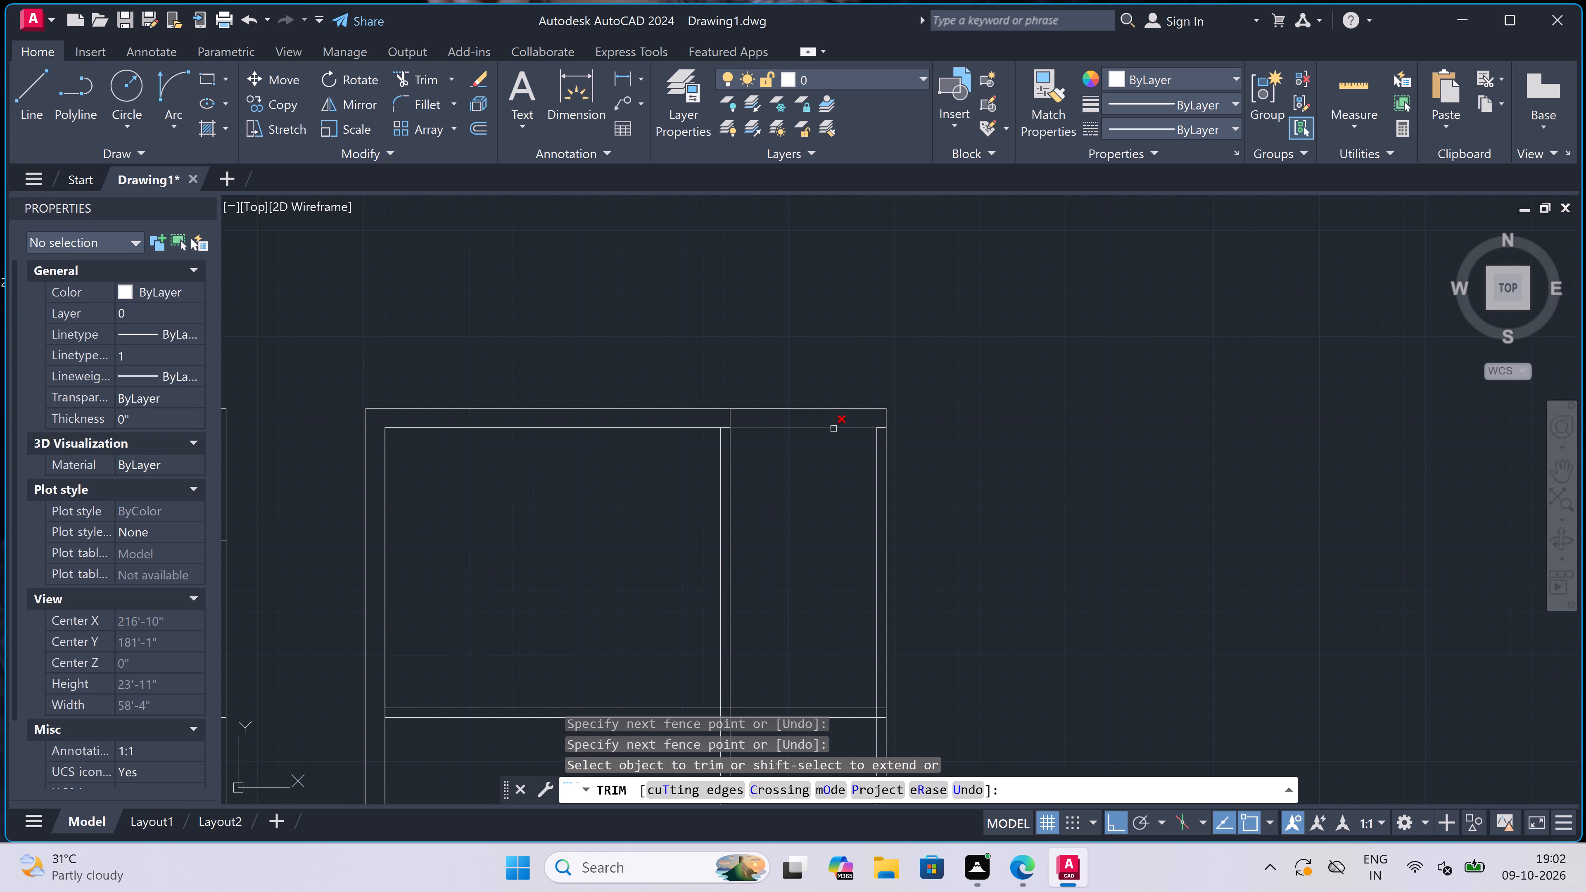
scroll(815, 412, down, 2)
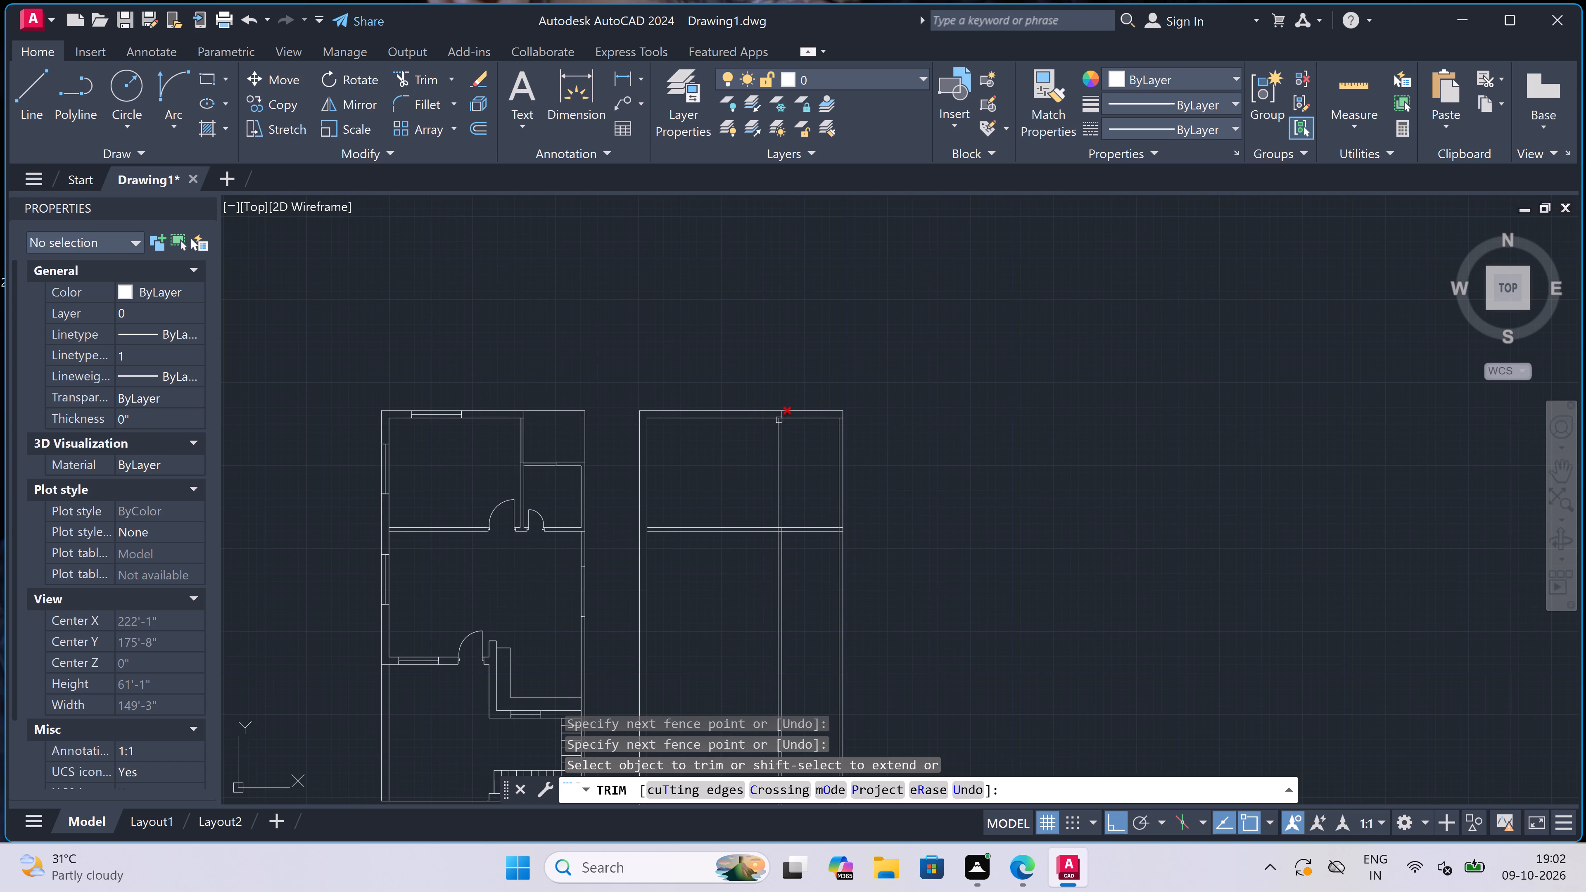
scroll(812, 436, up, 2)
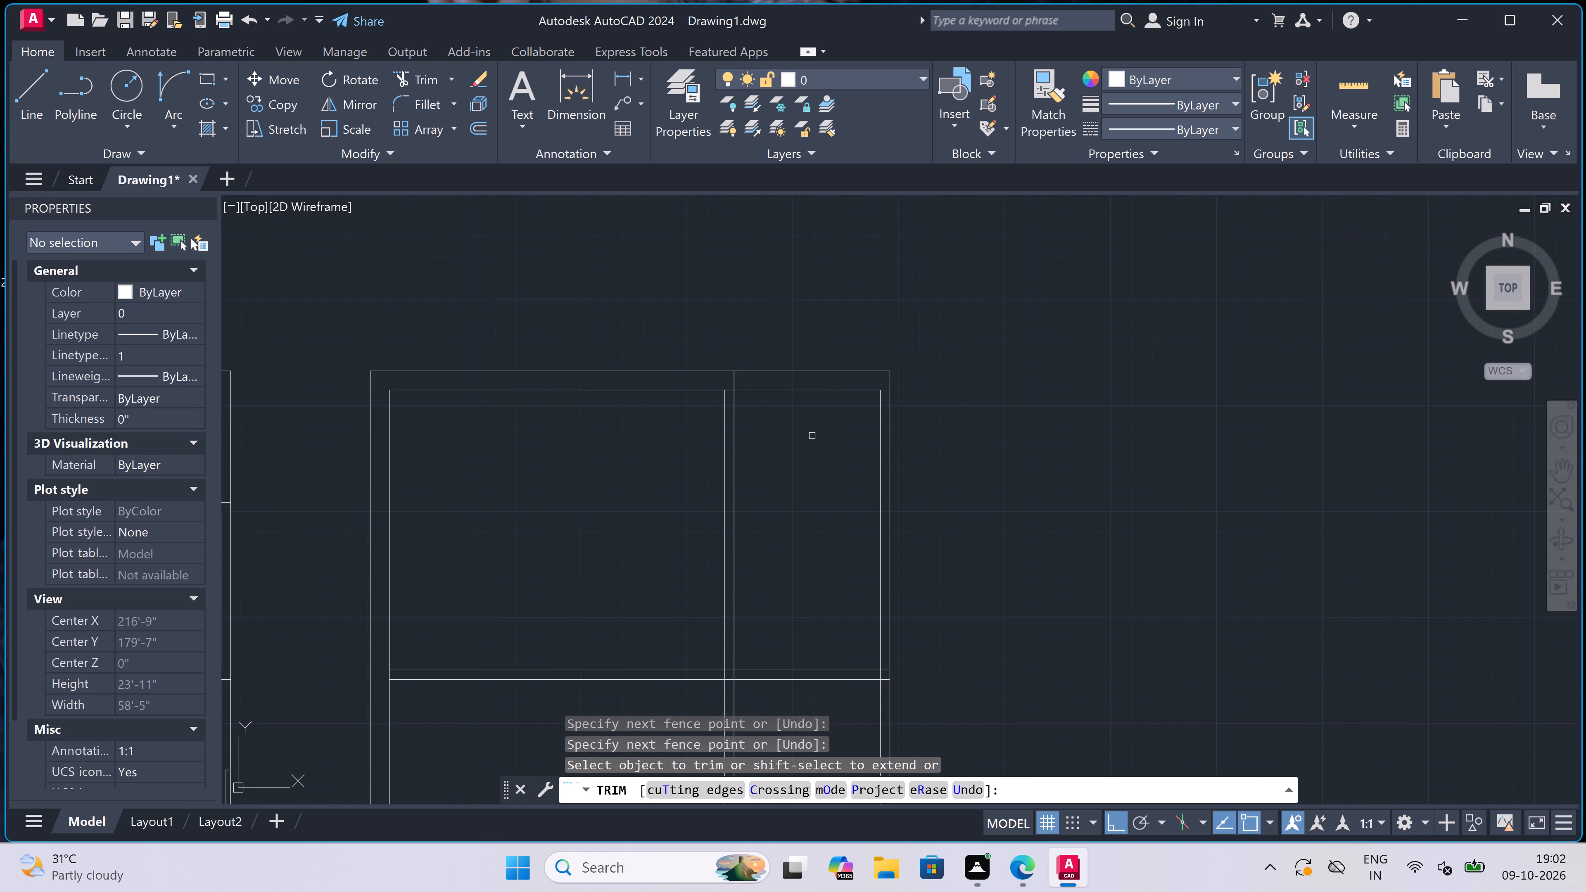
key(Escape)
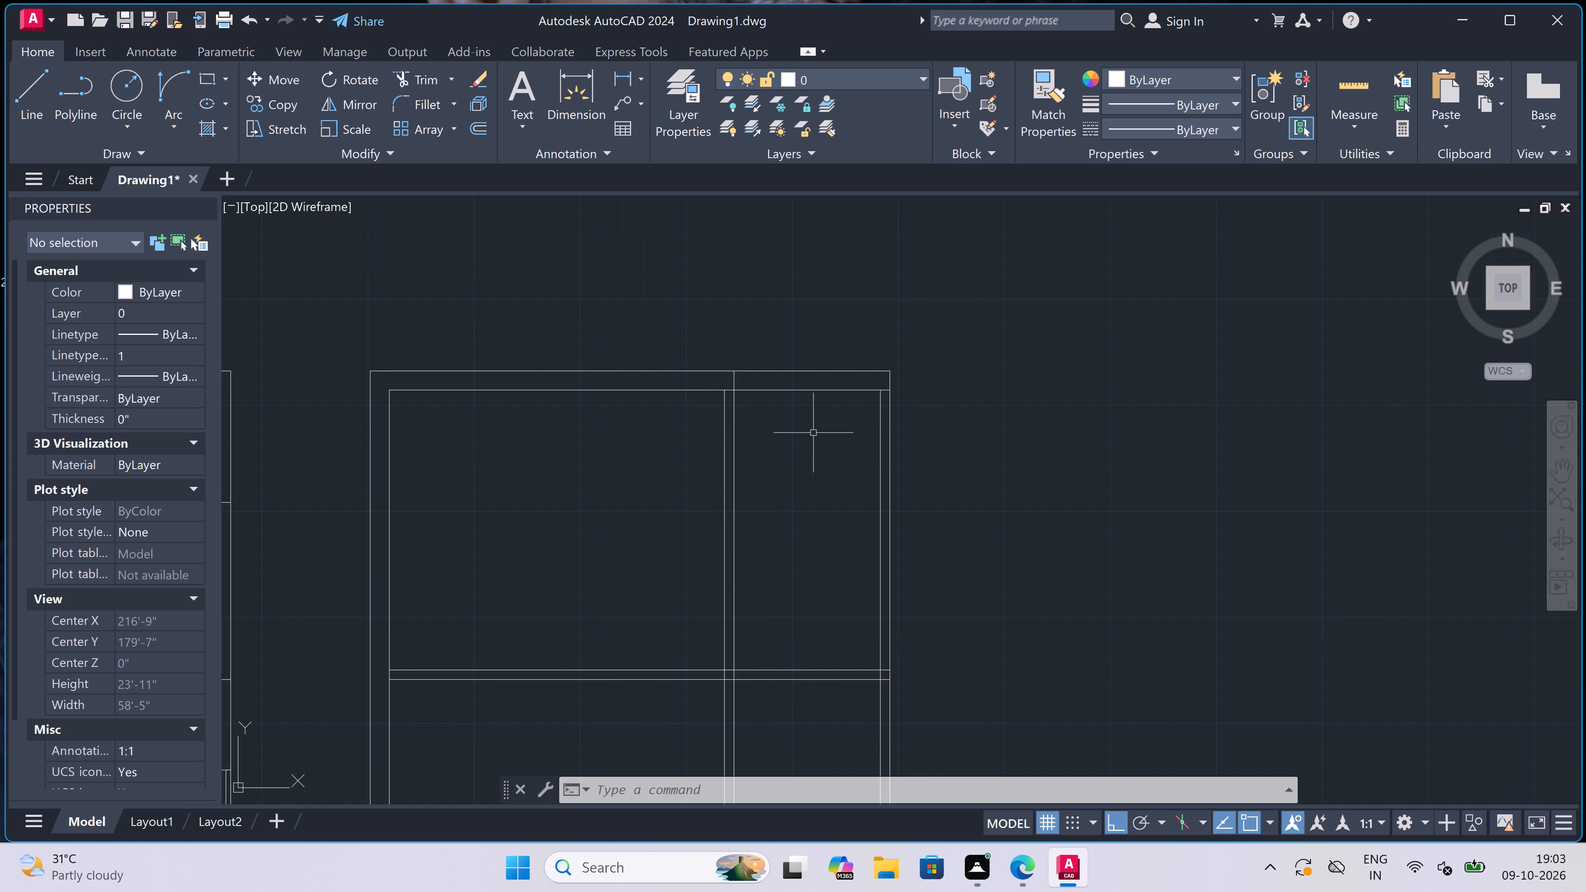
scroll(813, 433, down, 1)
scroll(813, 433, up, 1)
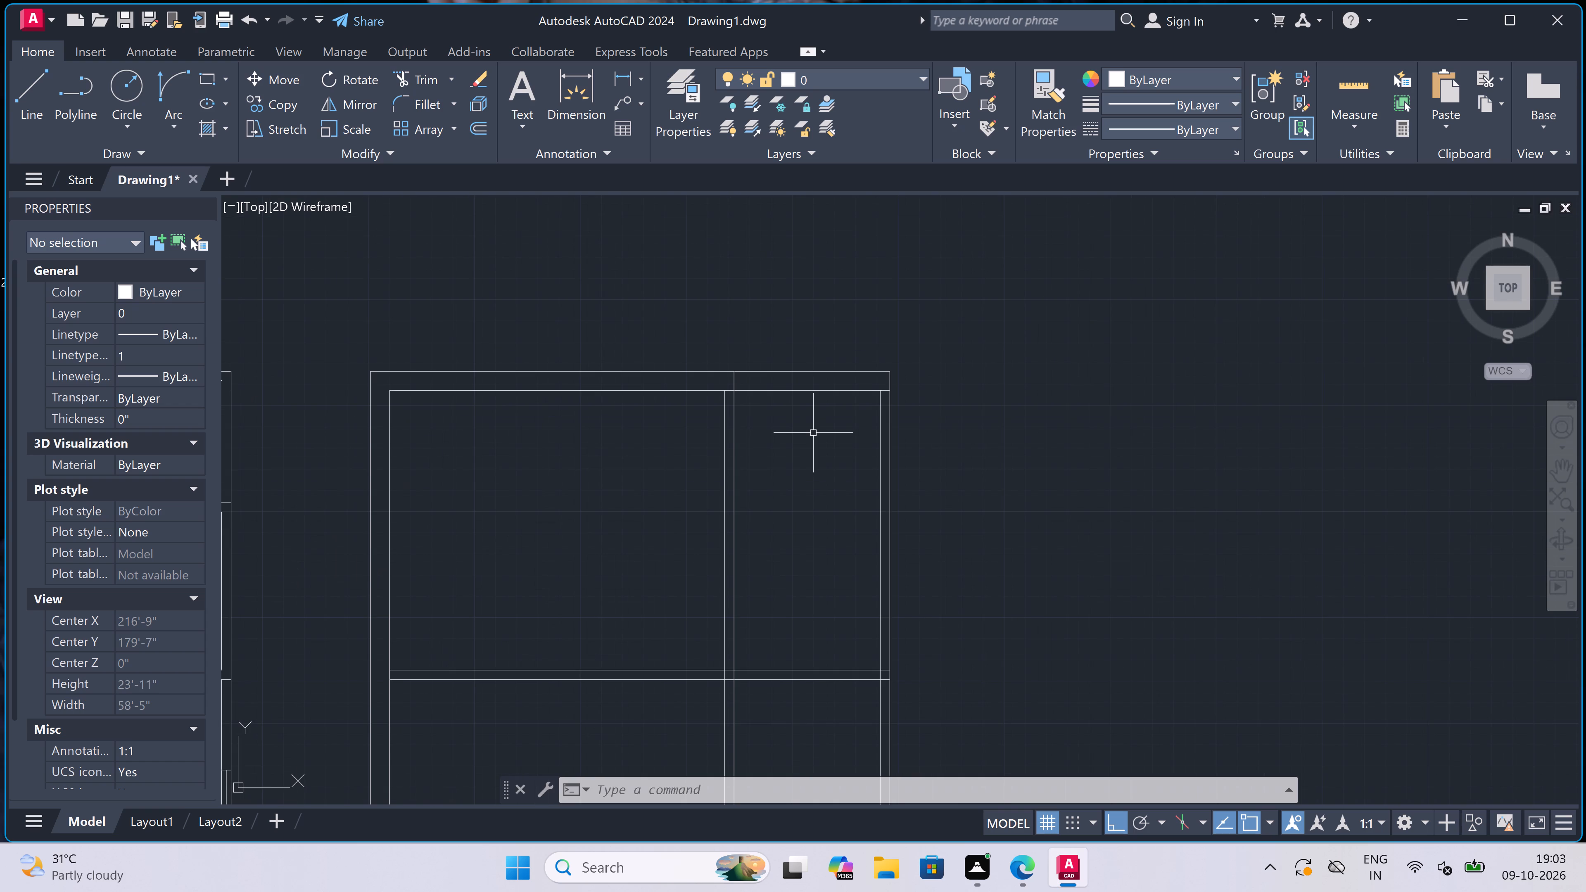
key(Escape)
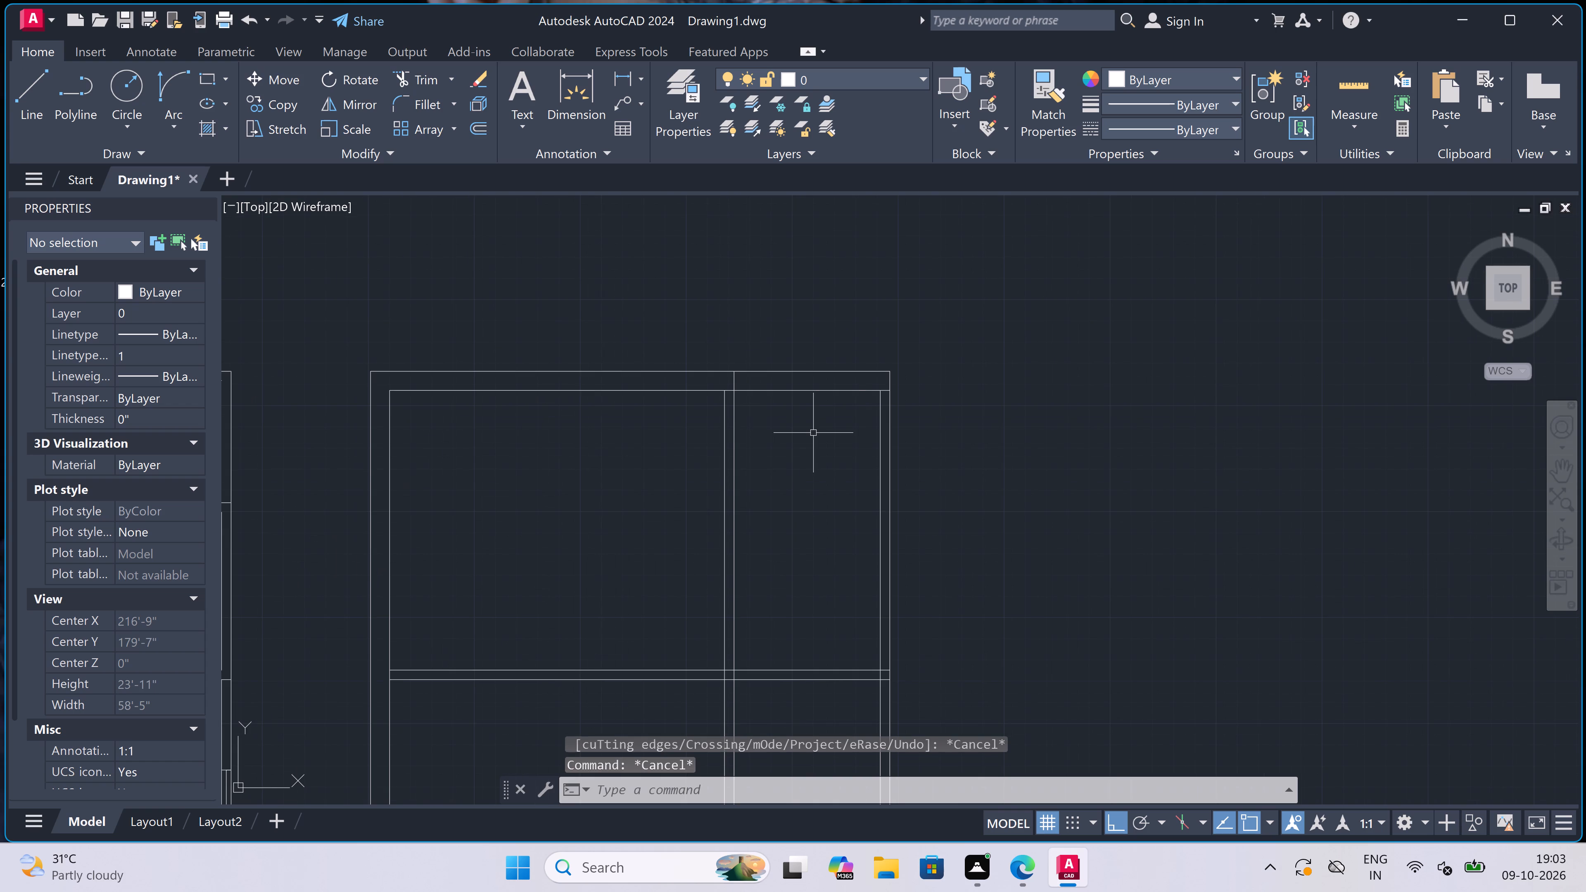
key(Escape)
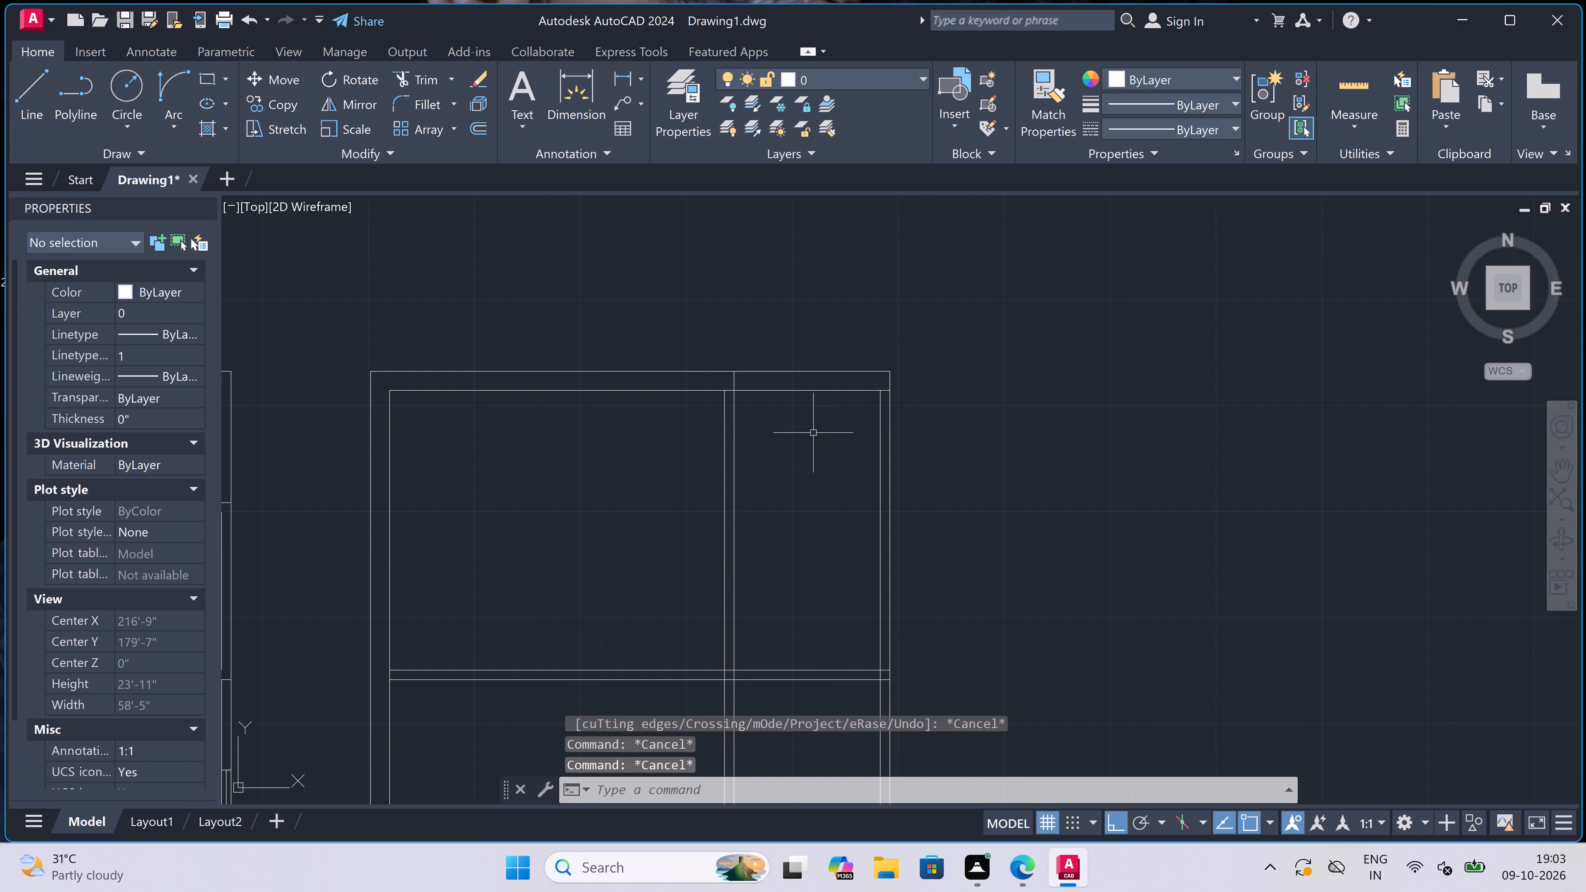
Offset the second plan's top wall inner line 4'5" downward.
key(o)
key(space)
drag(810, 392, 810, 405)
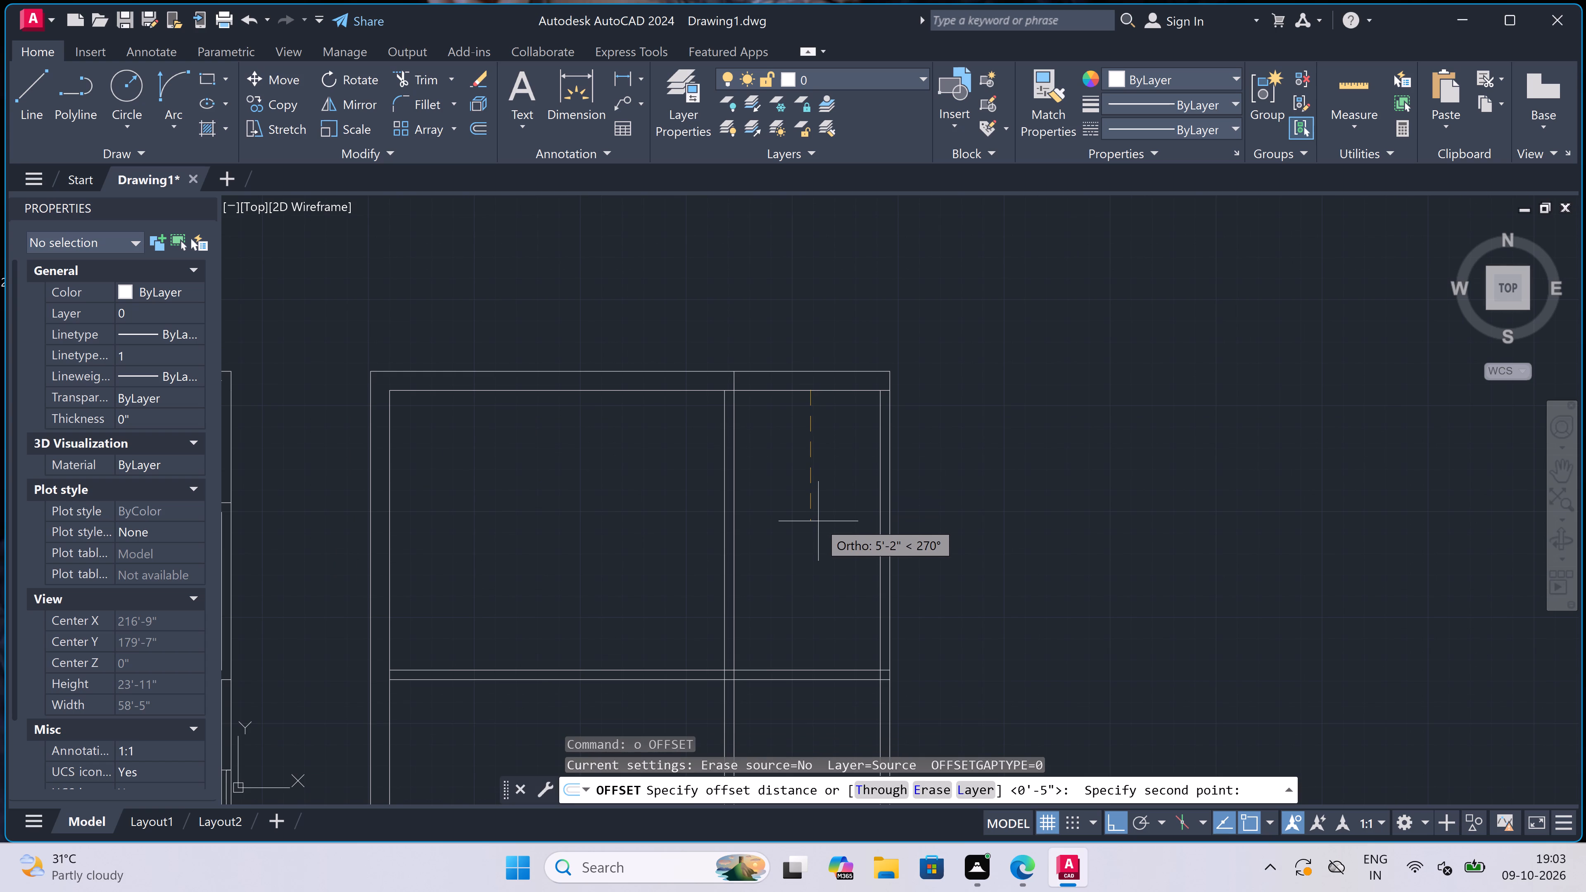
text(4'5")
key(space)
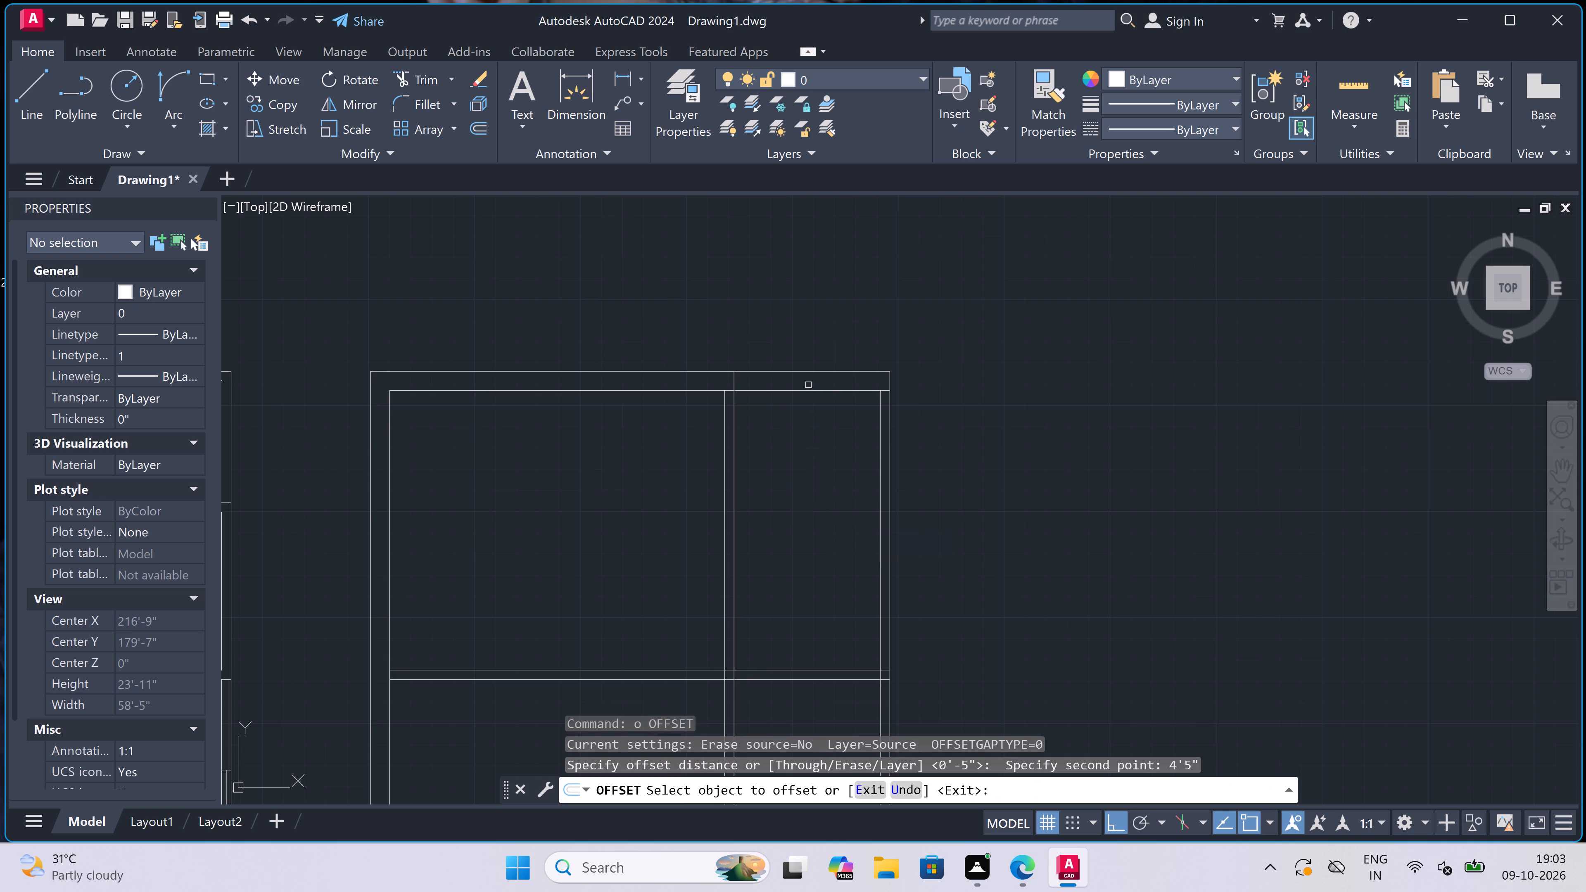
drag(807, 391, 809, 403)
double_click(807, 480)
key(Escape)
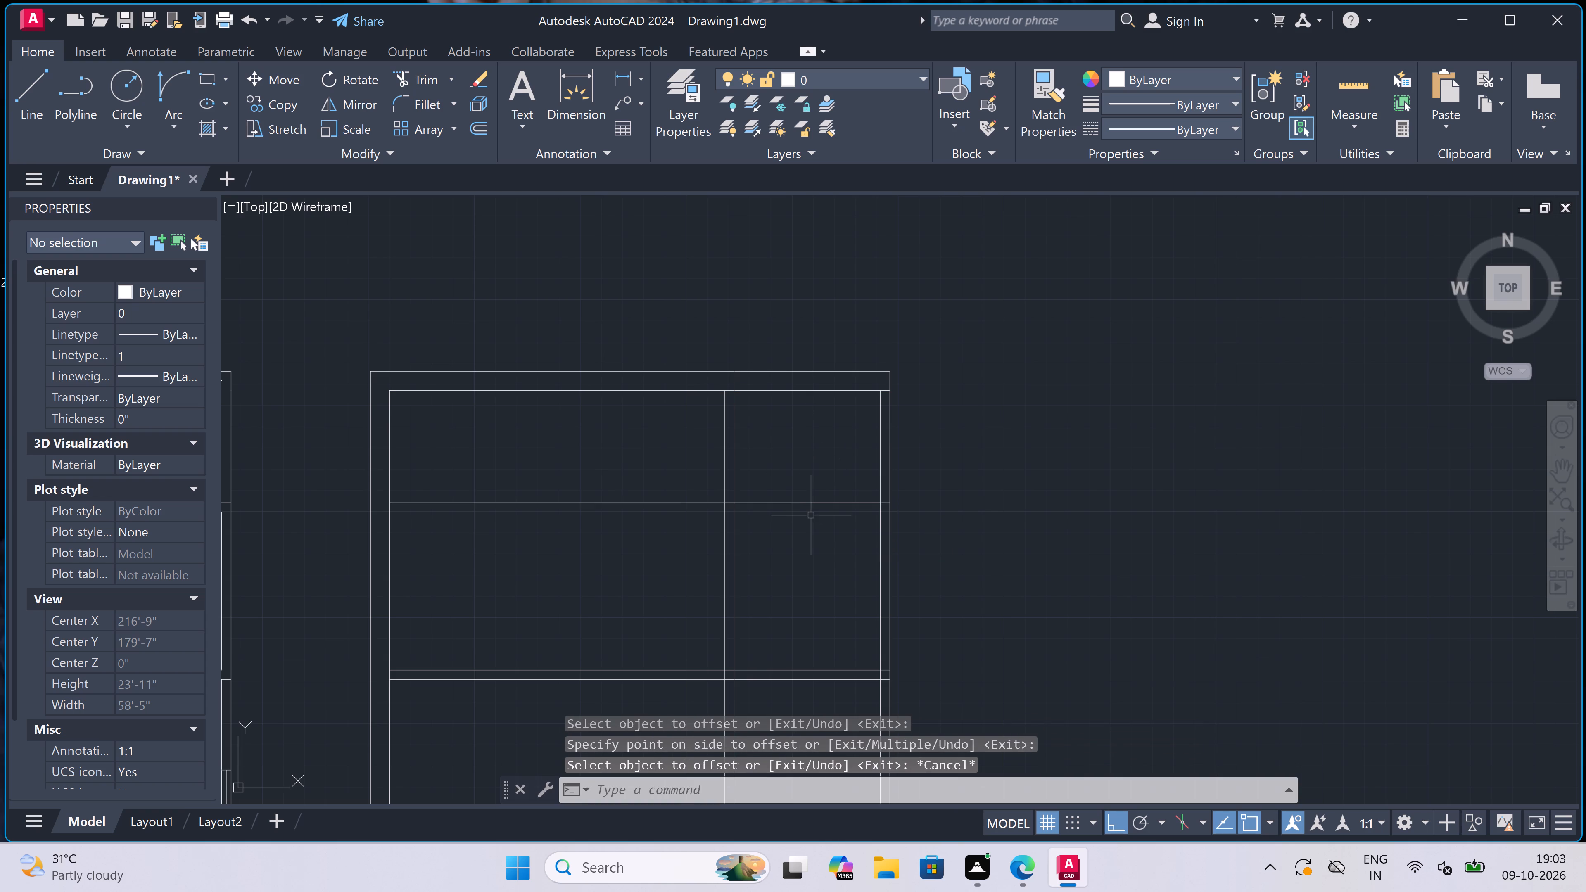
Offset the line 4'5" below the top wall a further 4.5" downward to form a horizontal partition.
key(space)
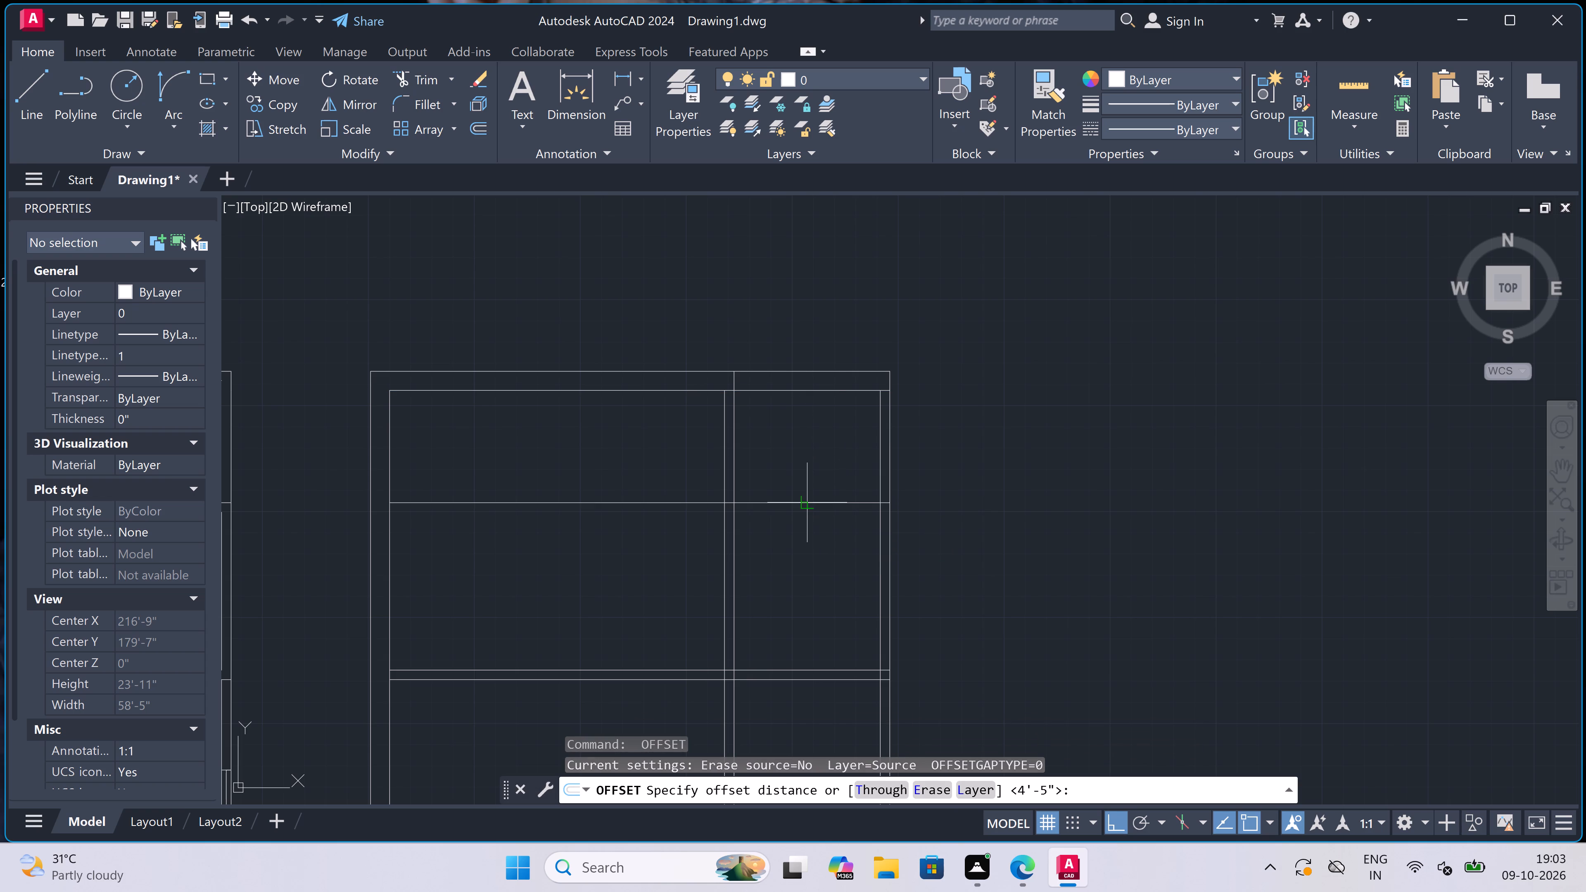
double_click(809, 506)
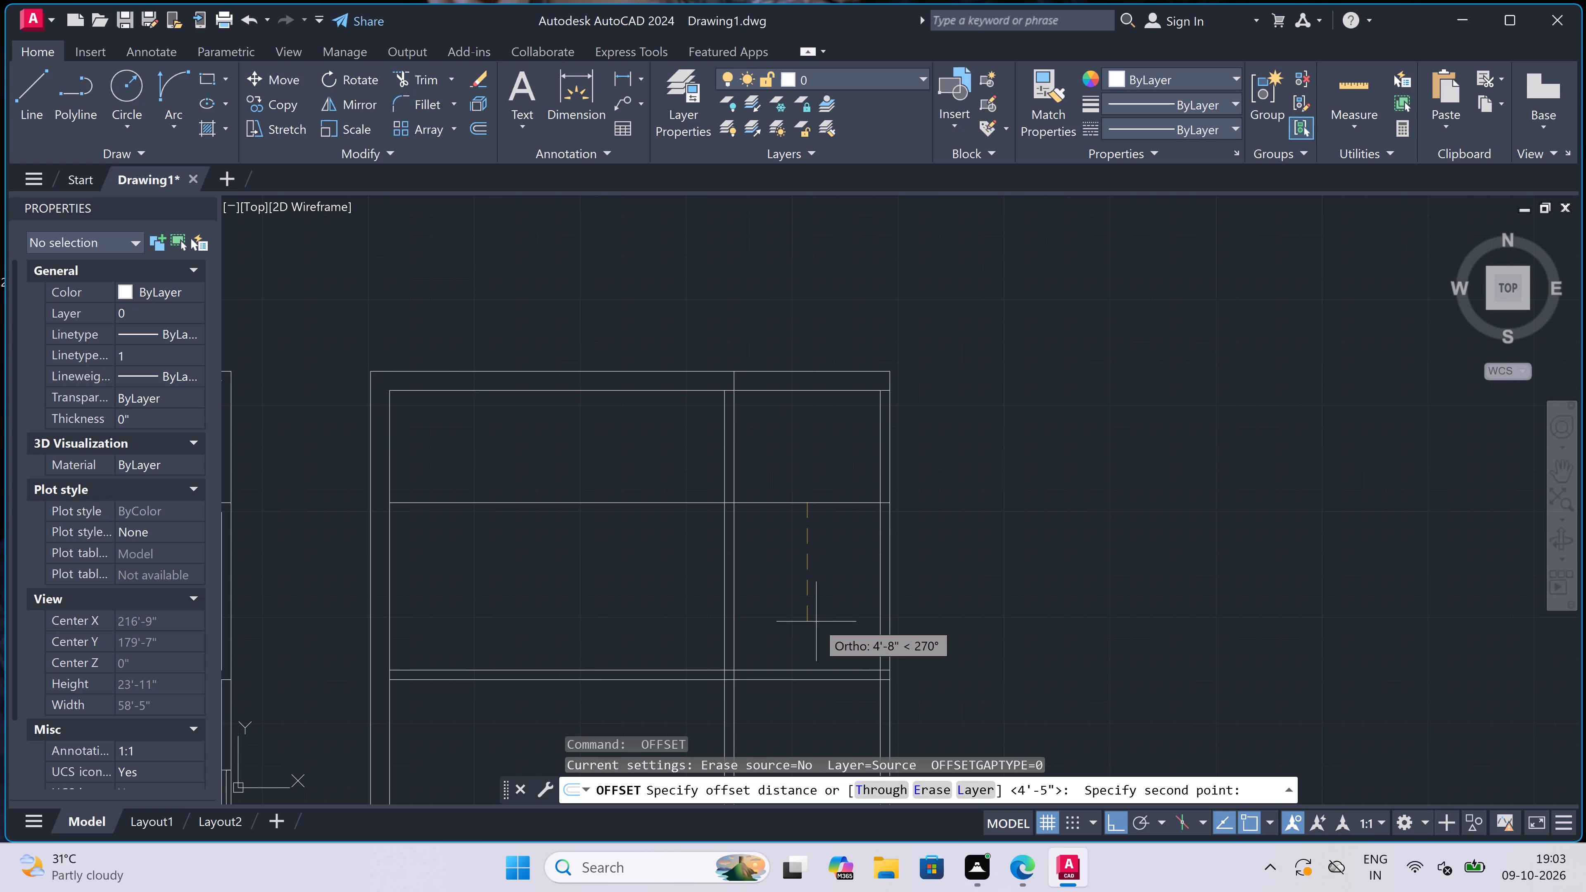
text(4.5")
key(space)
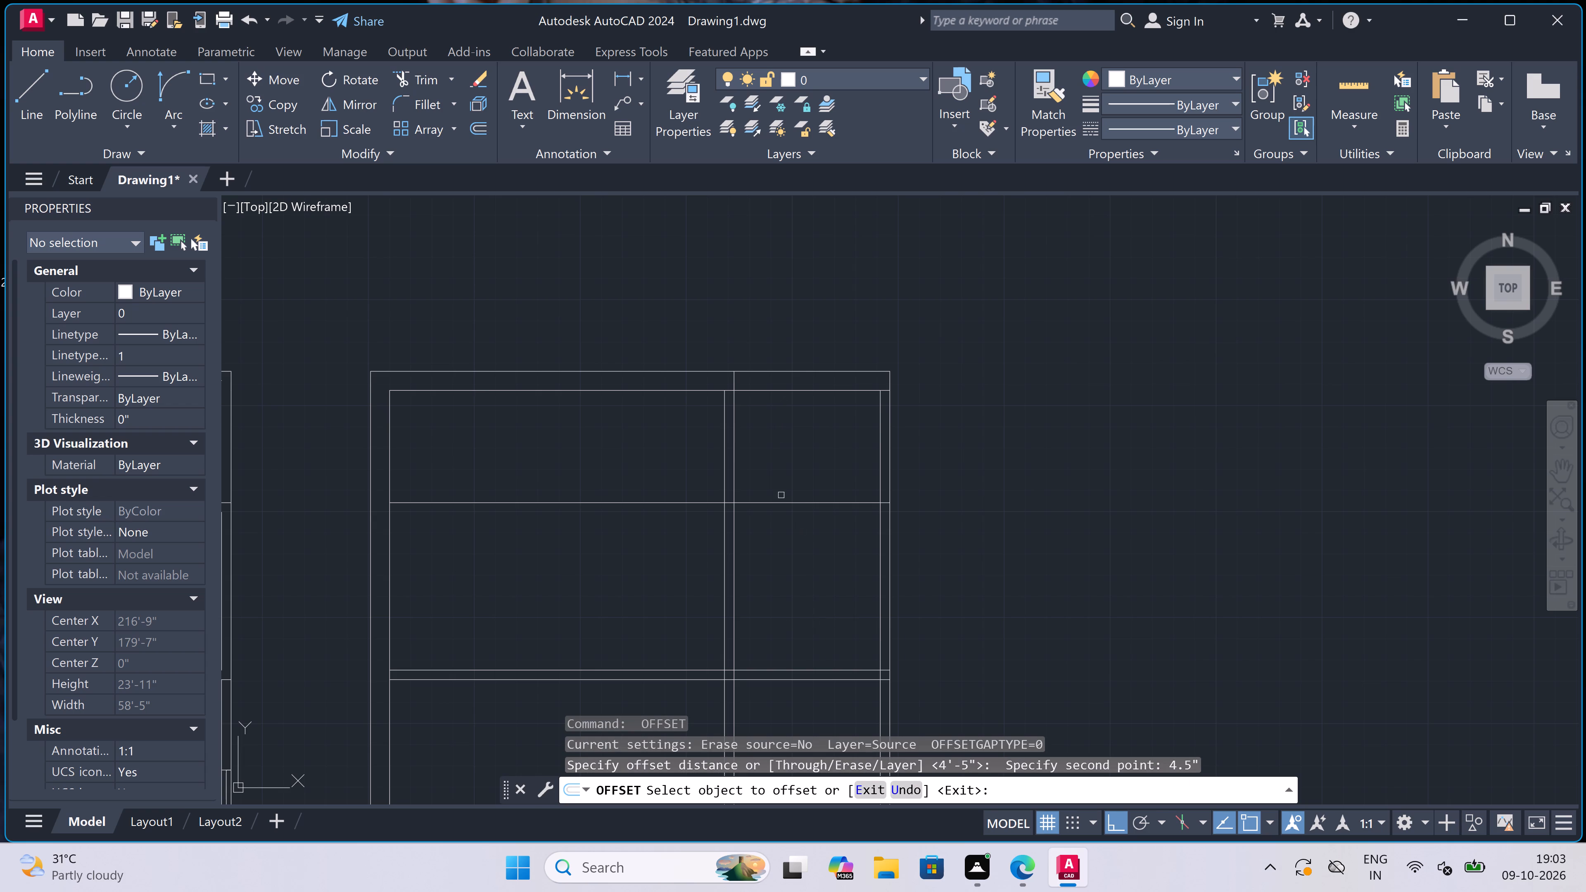
drag(784, 503, 785, 517)
click(773, 597)
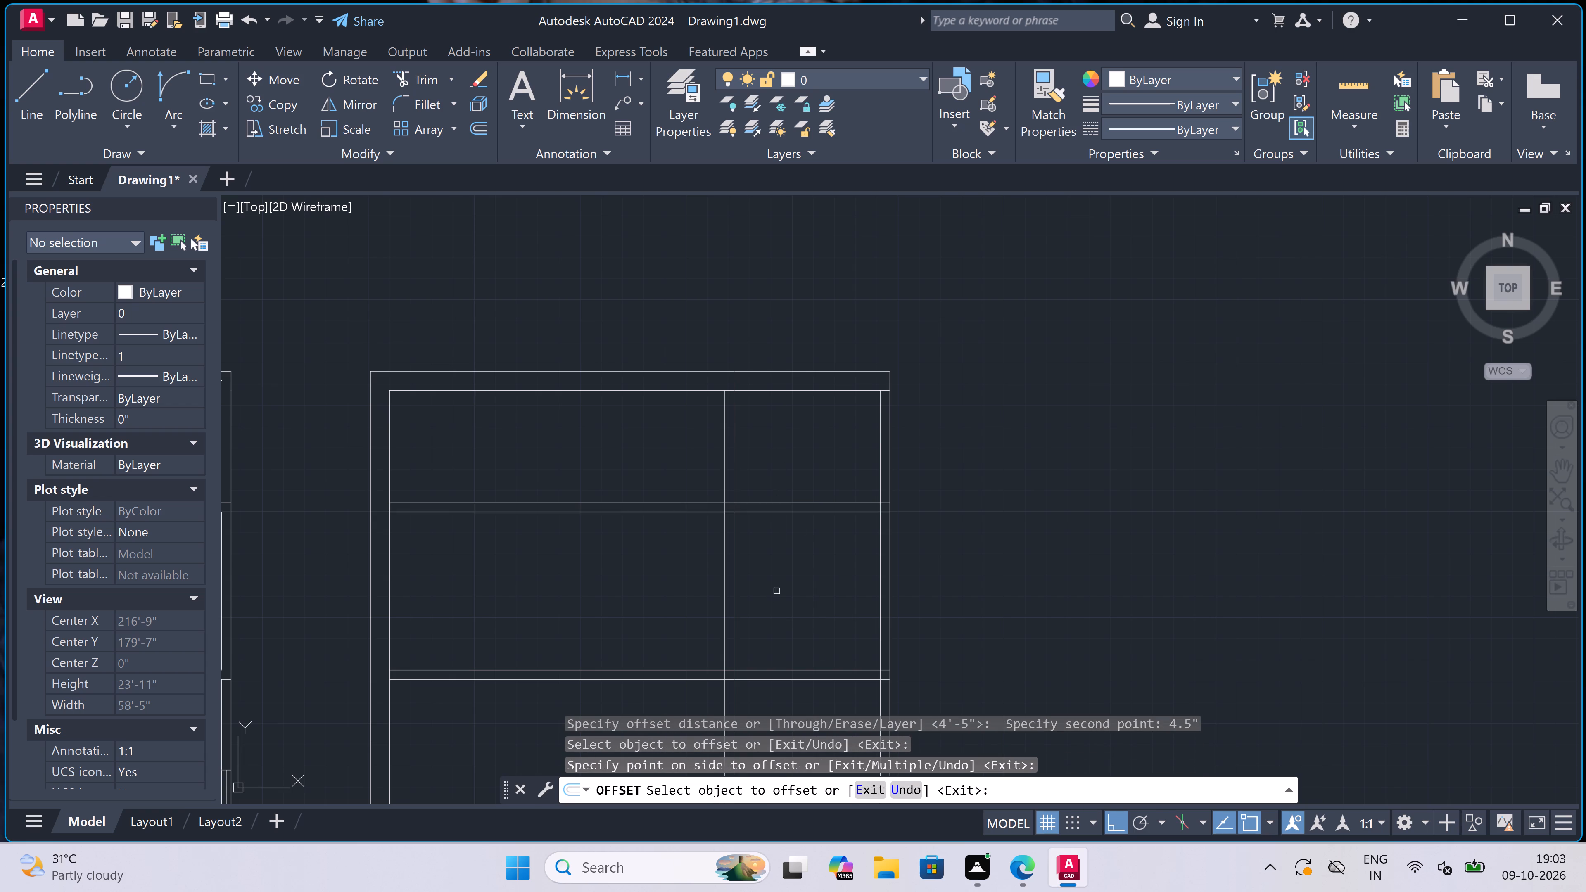
key(Escape)
Trim the overlapping line pieces where the upper horizontal partition crosses the vertical partition, keeping the vertical partition's left line whole.
key(t)
key(r)
key(space)
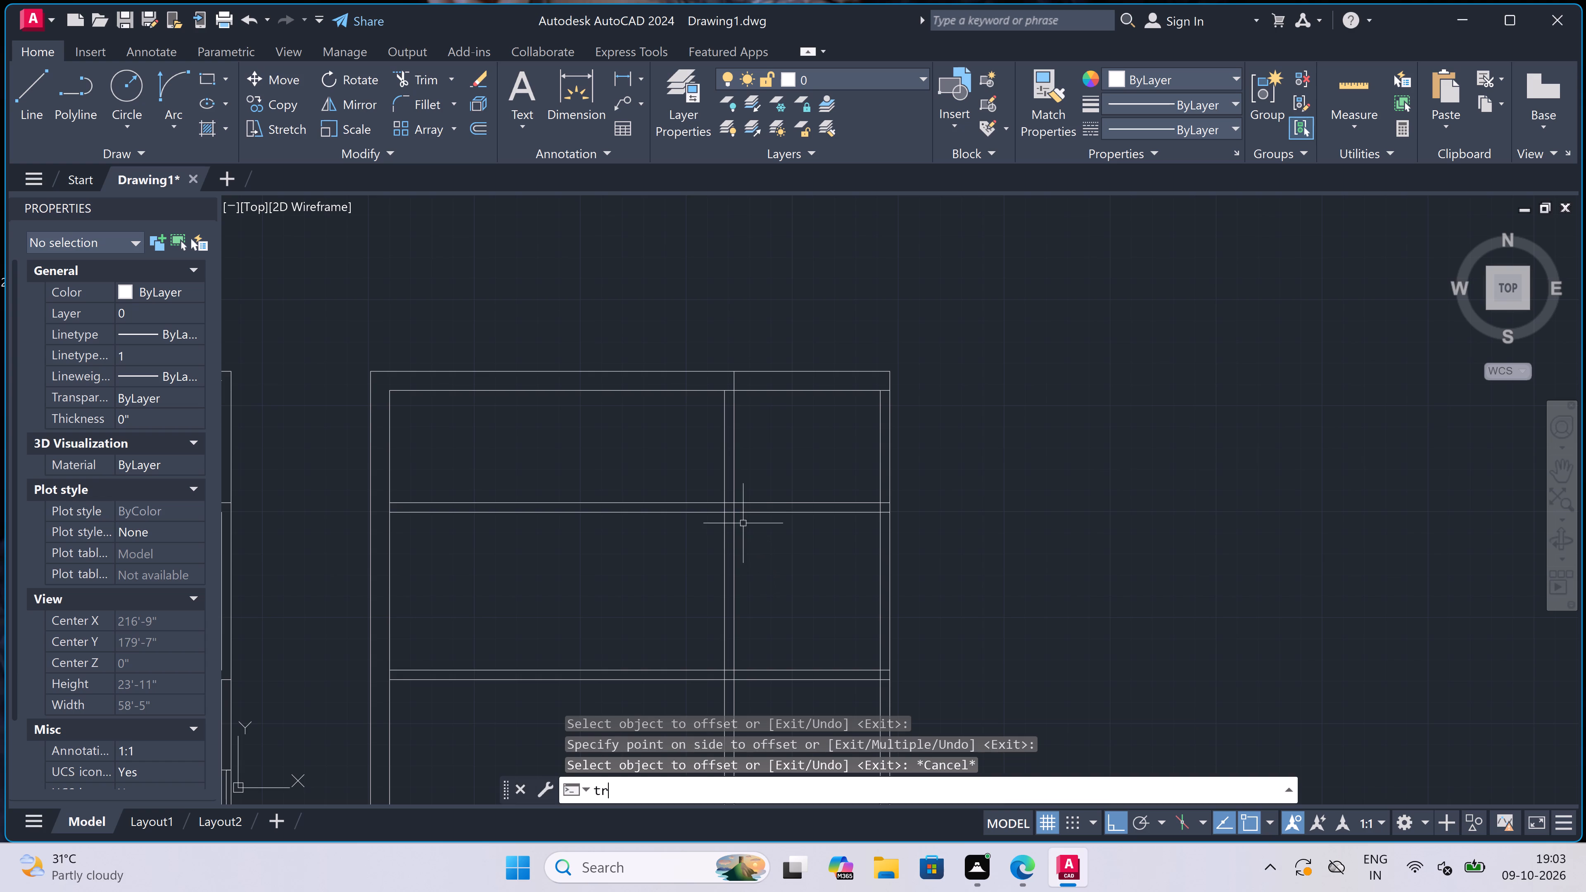
scroll(729, 512, up, 2)
click(729, 510)
click(731, 467)
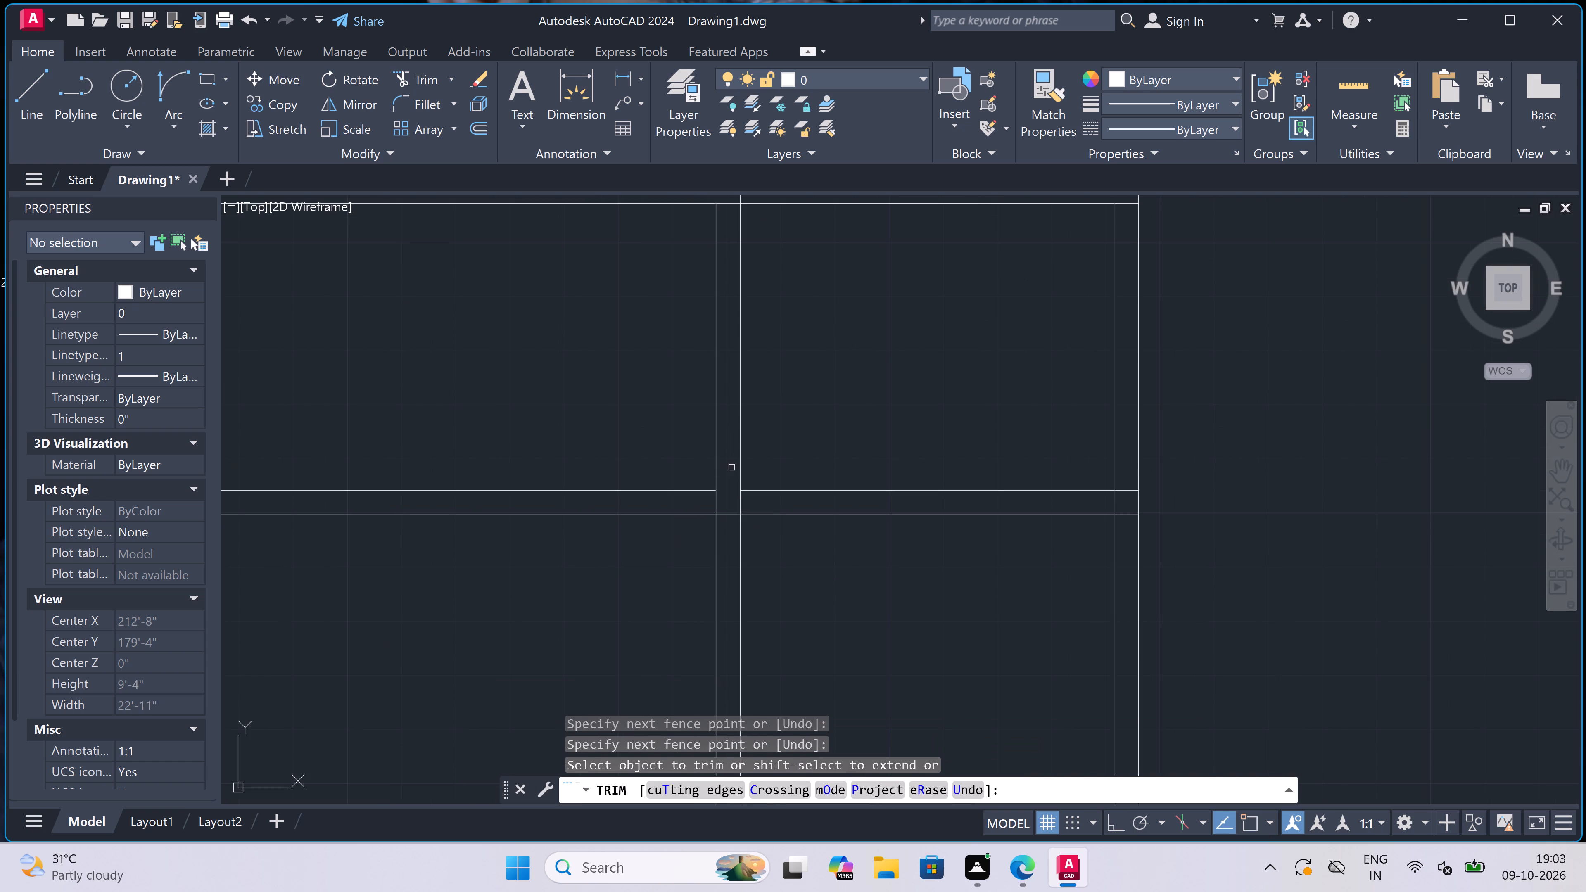
scroll(731, 486, up, 1)
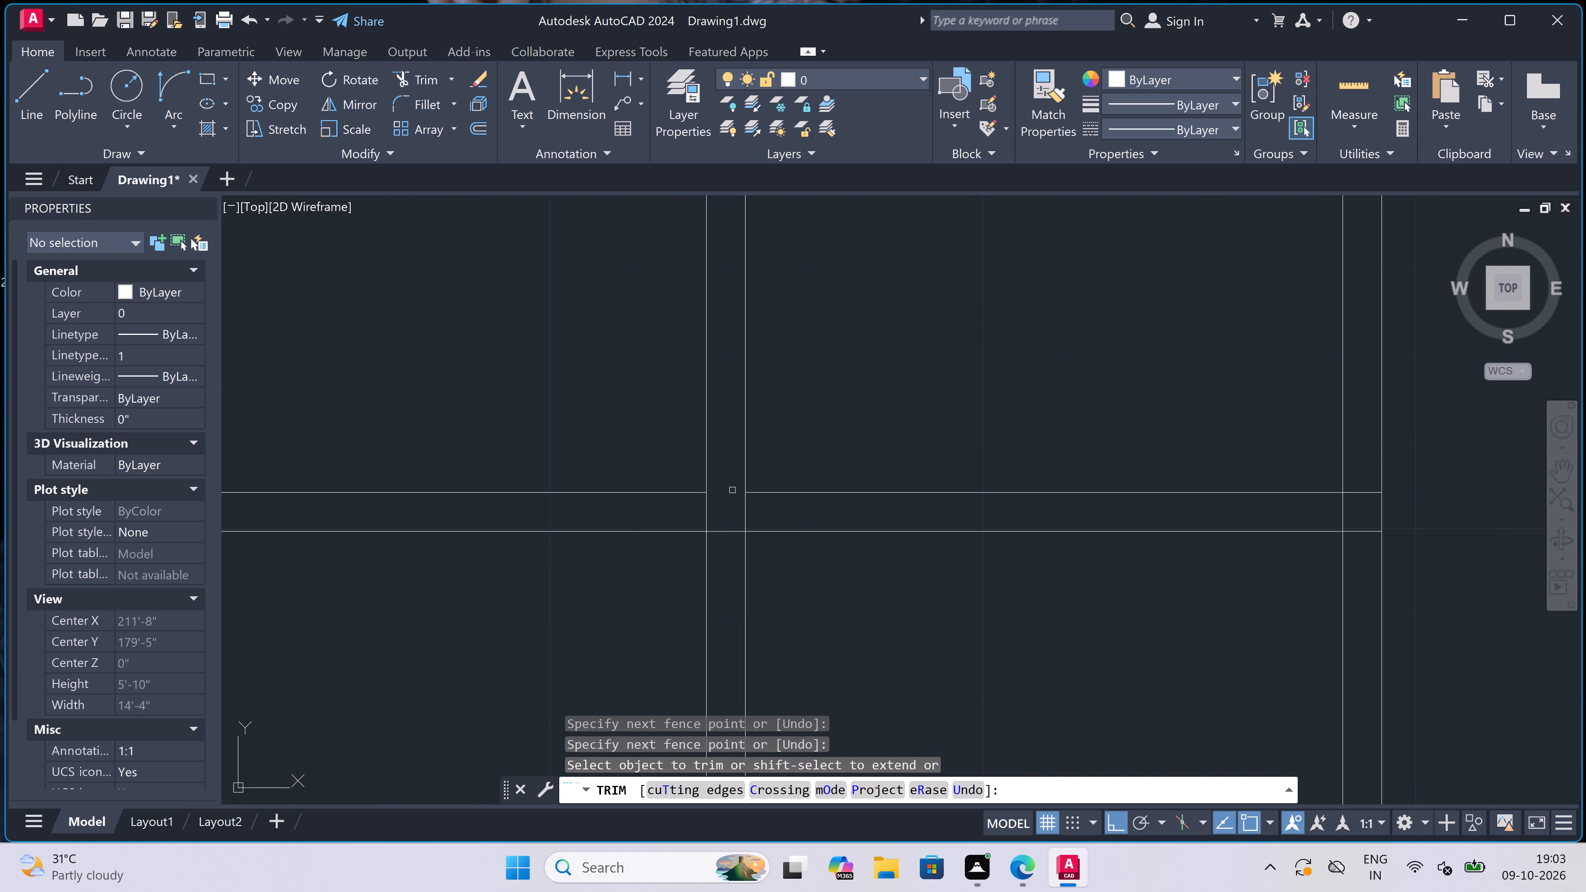
double_click(736, 504)
double_click(762, 511)
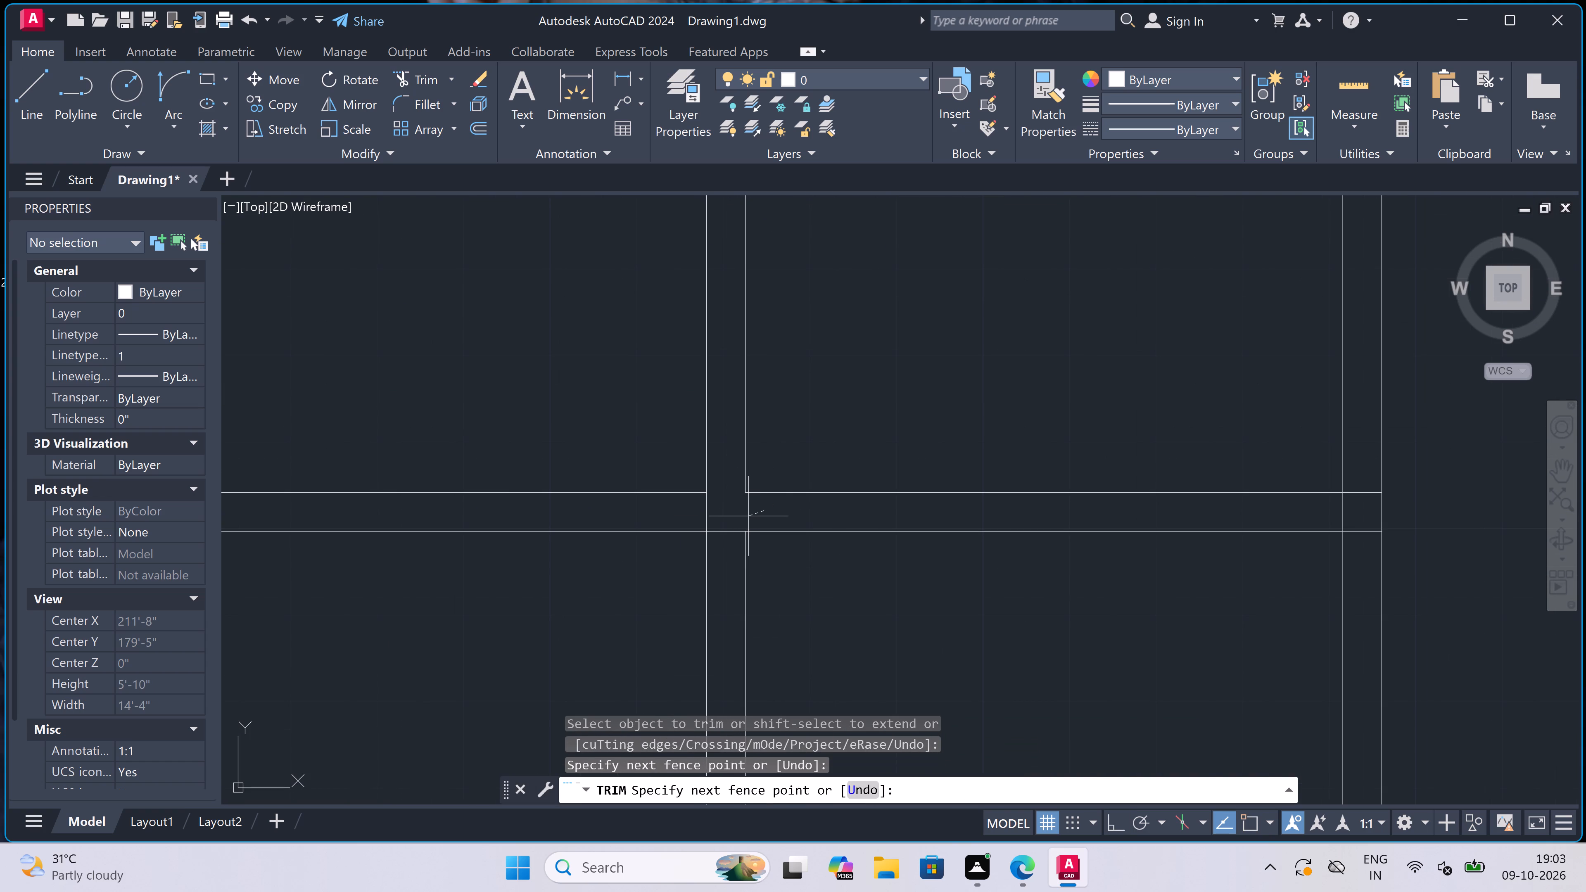
click(743, 518)
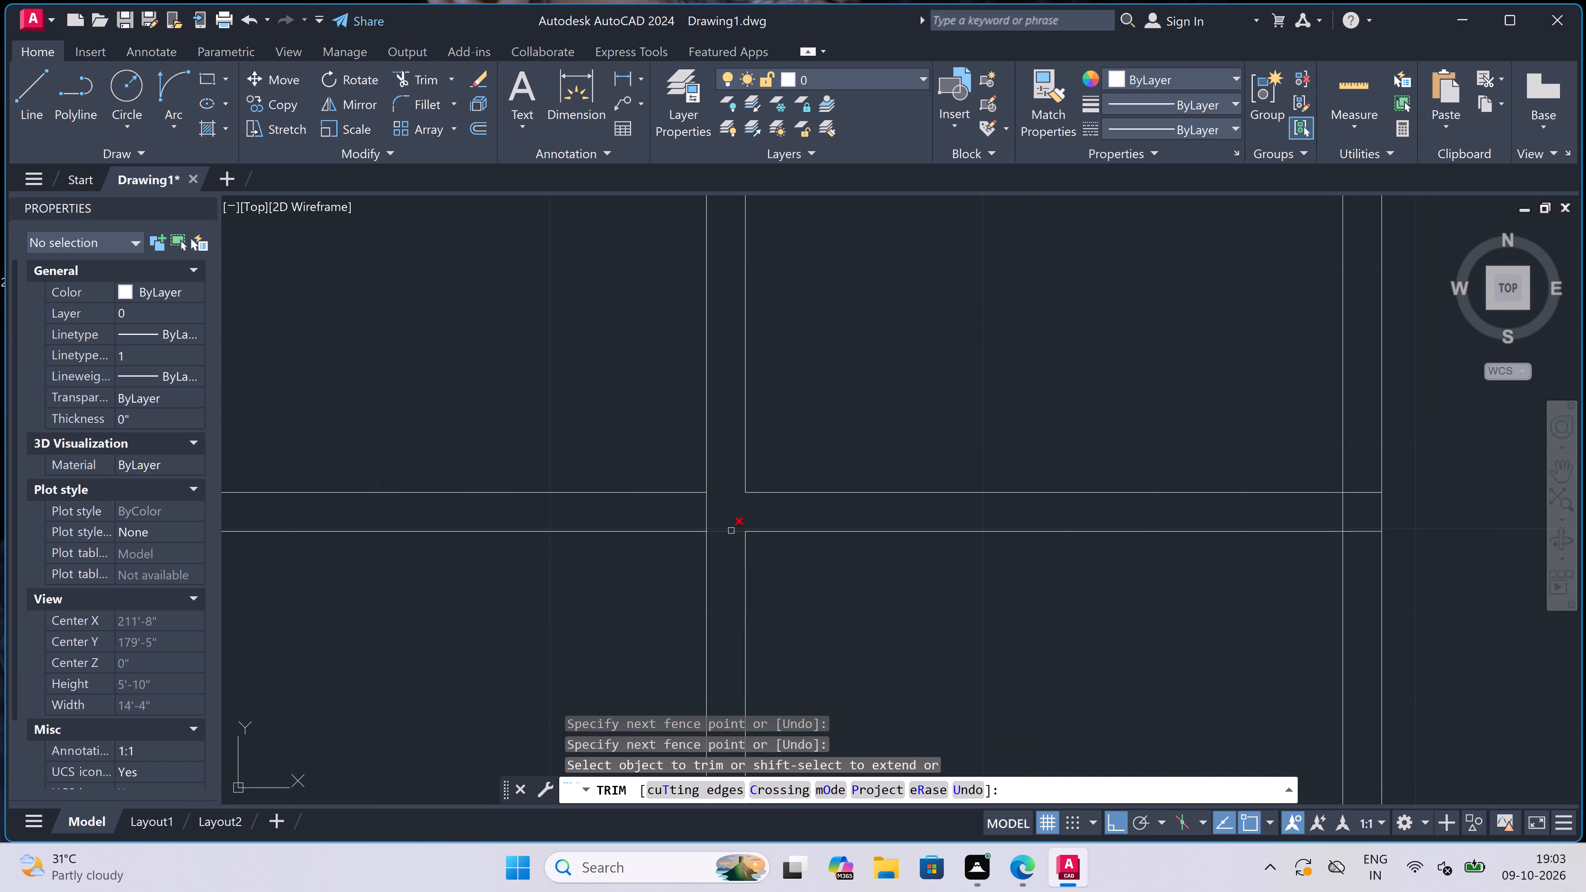
scroll(731, 531, up, 1)
double_click(730, 525)
double_click(722, 575)
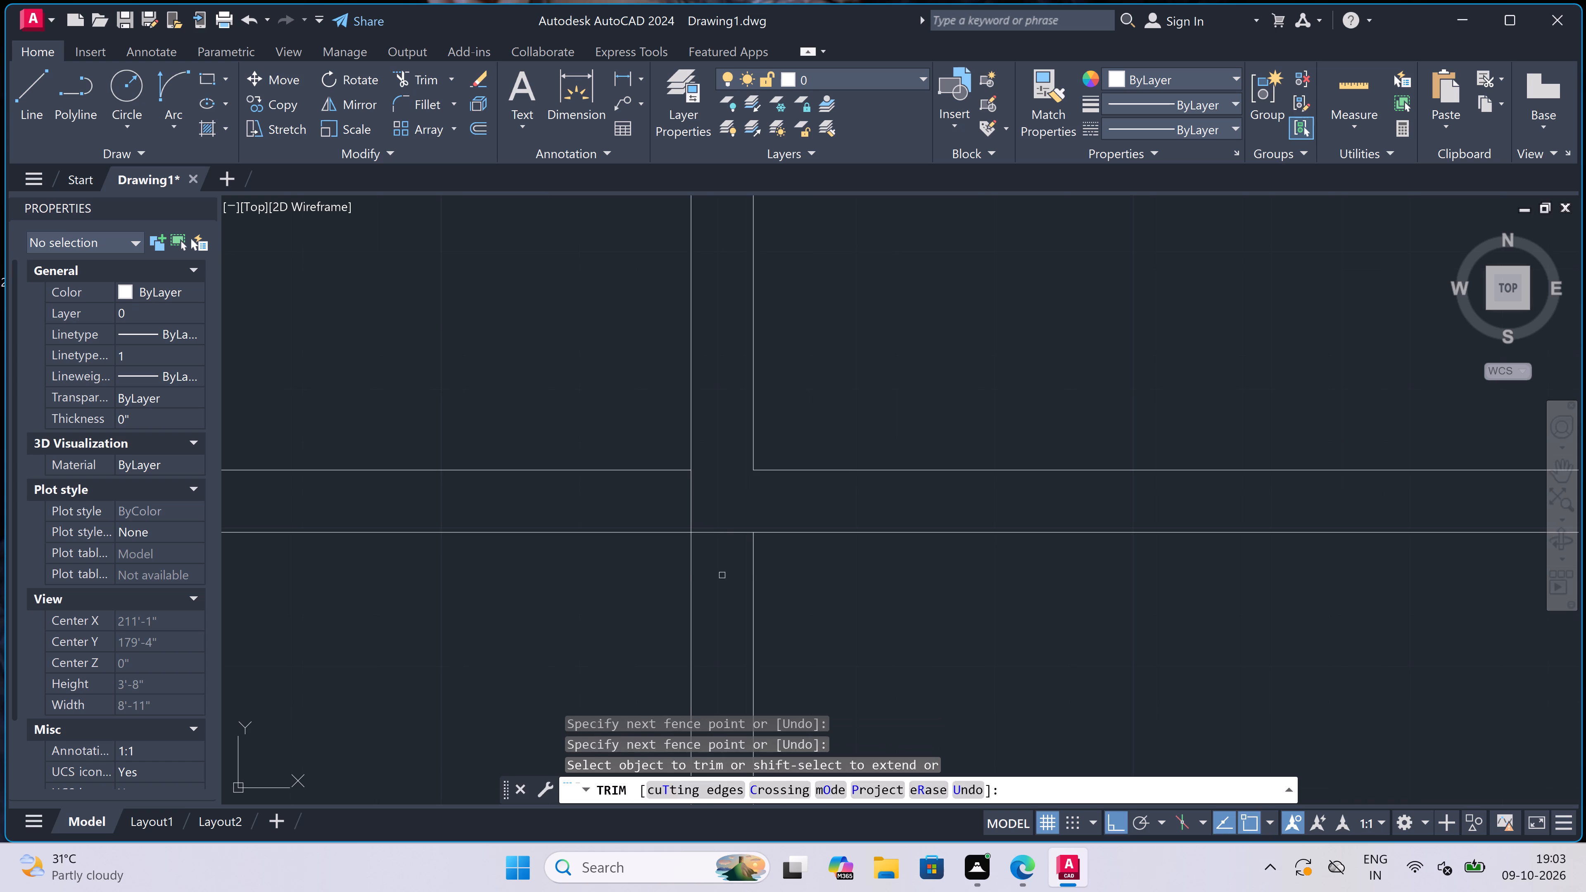
click(727, 519)
Trim away both upper horizontal partition lines that cross the large room left of the vertical partition.
scroll(727, 517, down, 4)
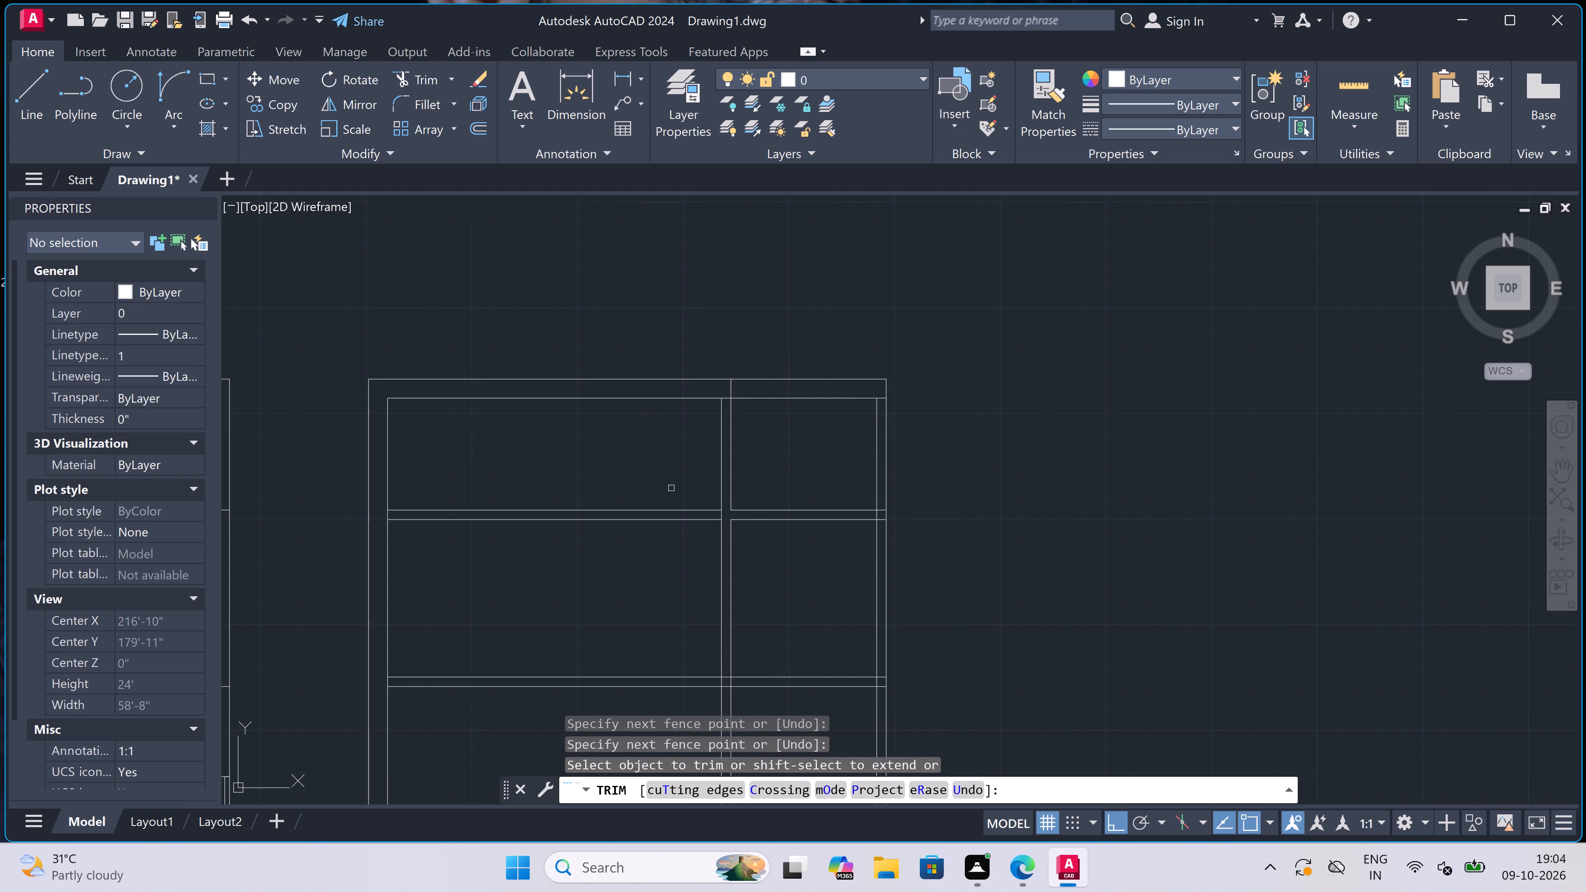
click(671, 488)
click(647, 560)
Trim the top wall's inner line between the vertical partition and the right-hand wall's outer line.
click(767, 396)
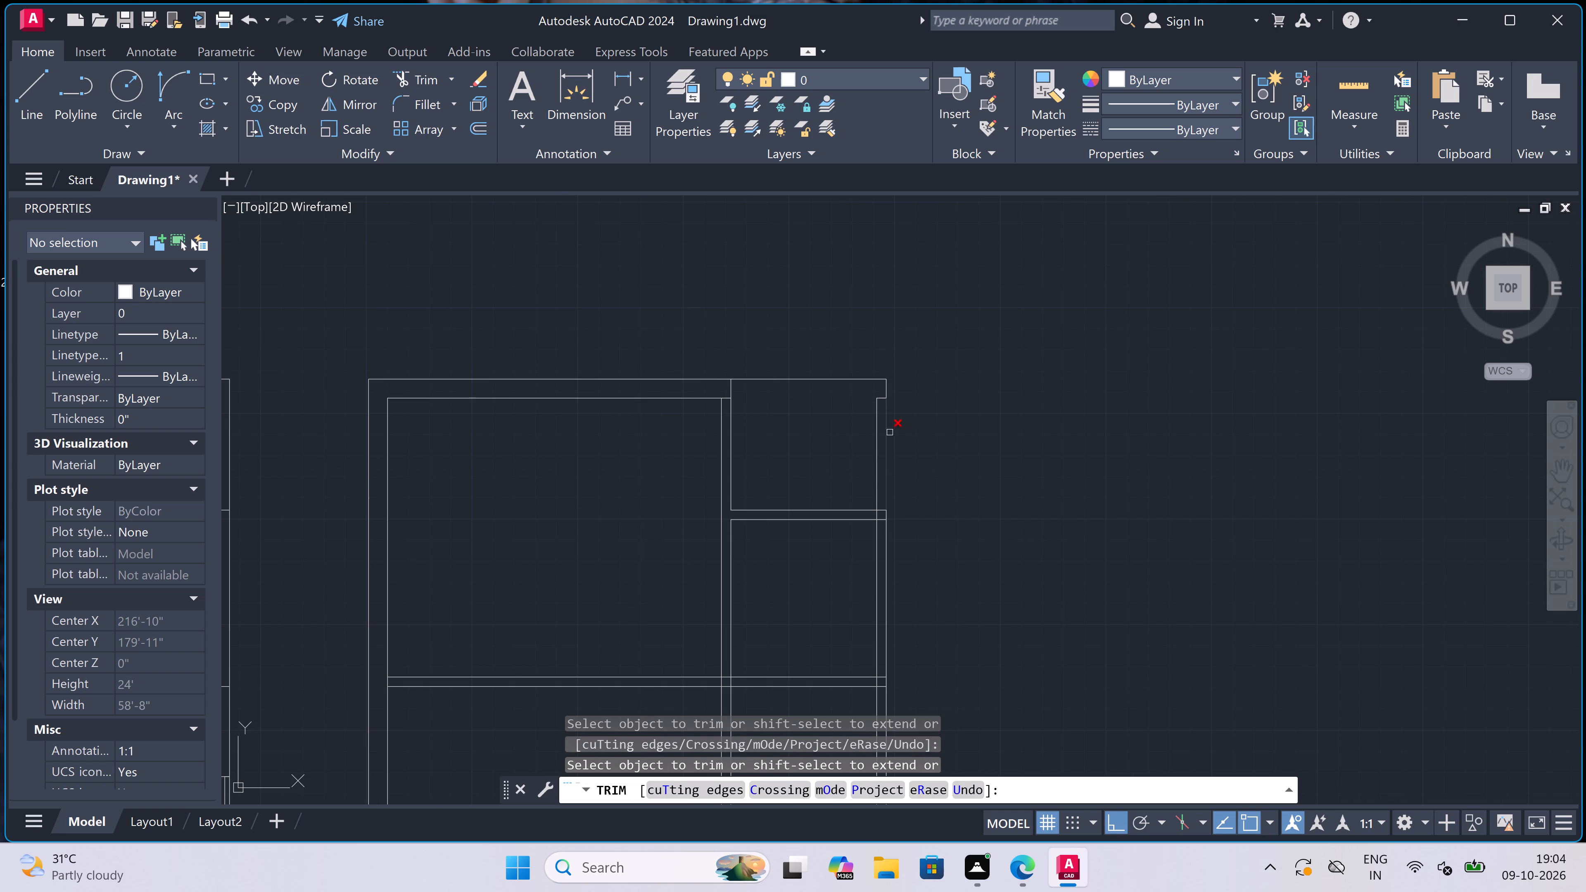
scroll(863, 398, up, 2)
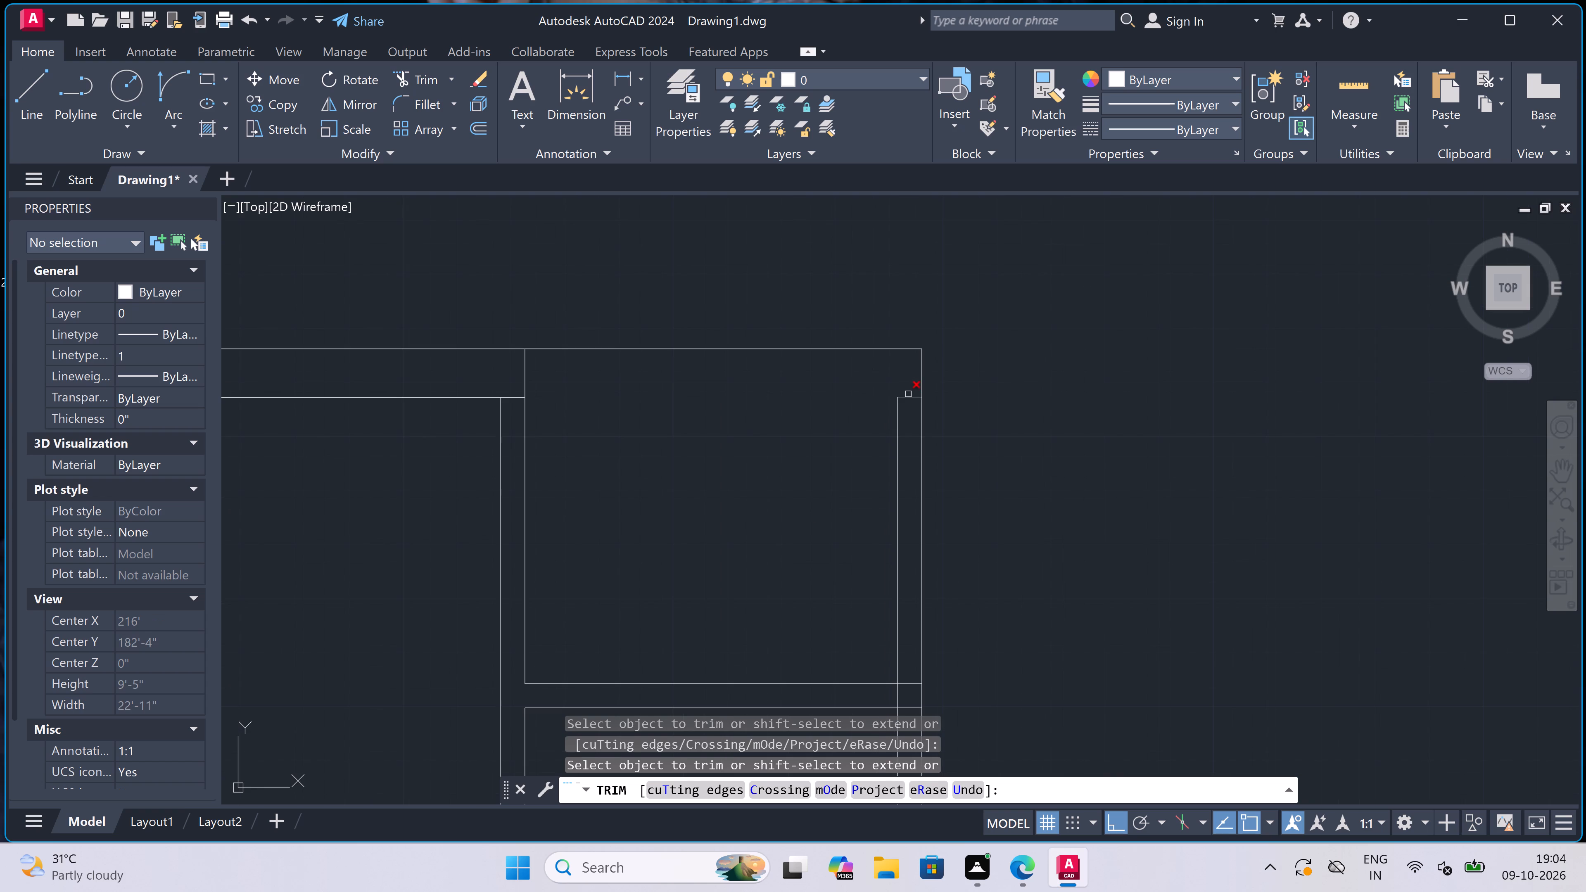
click(910, 394)
Trim the right-hand wall's inner line and the partition's lower line where the upper horizontal partition meets that wall.
scroll(857, 406, down, 2)
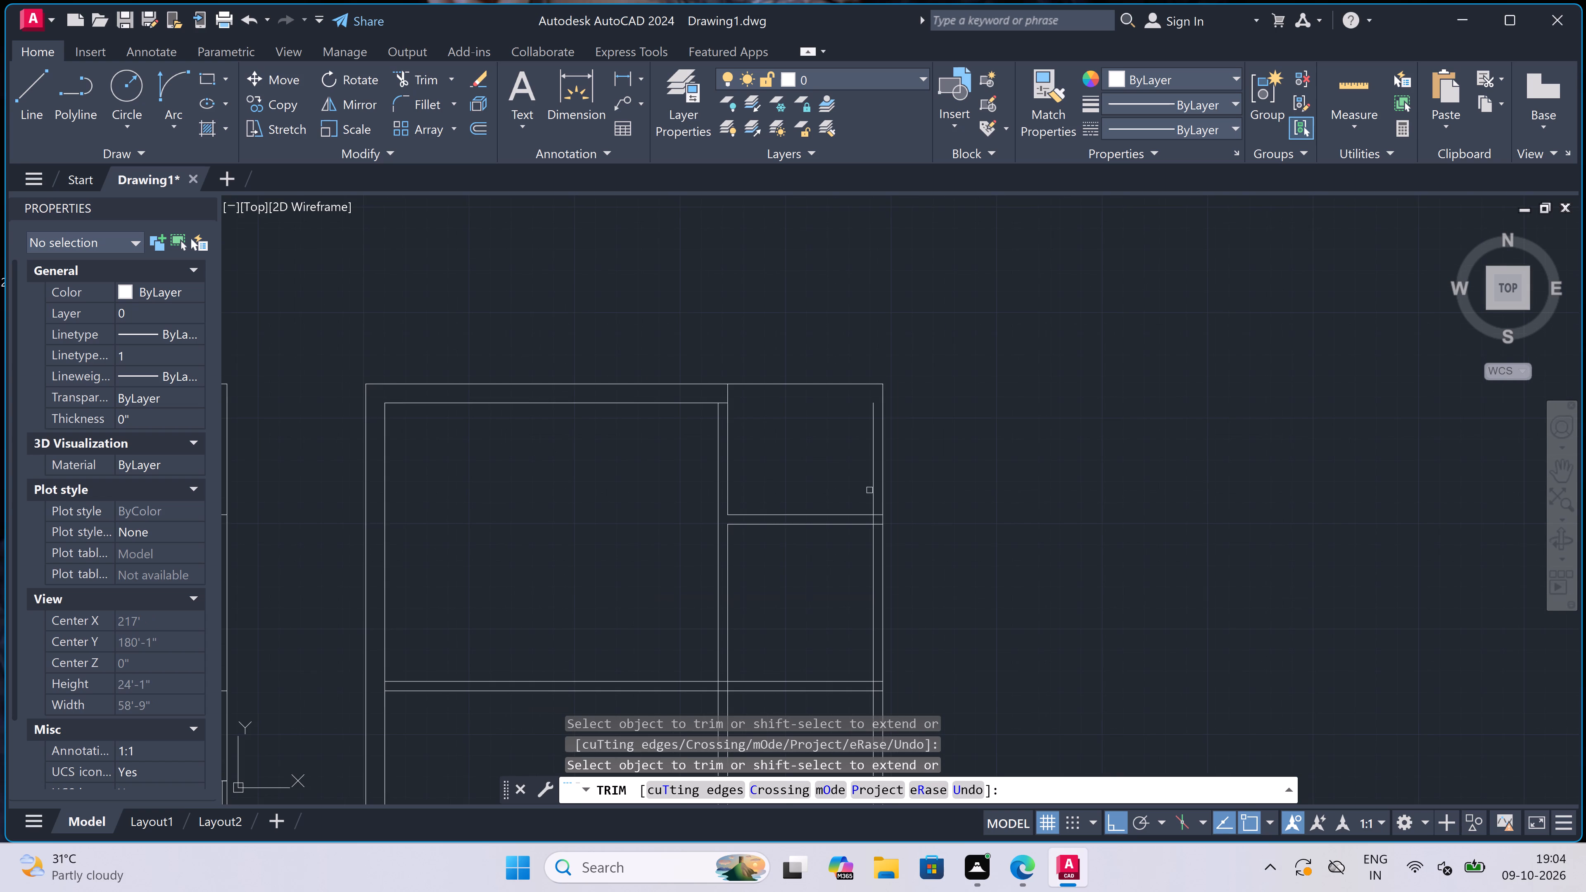
scroll(877, 522, up, 2)
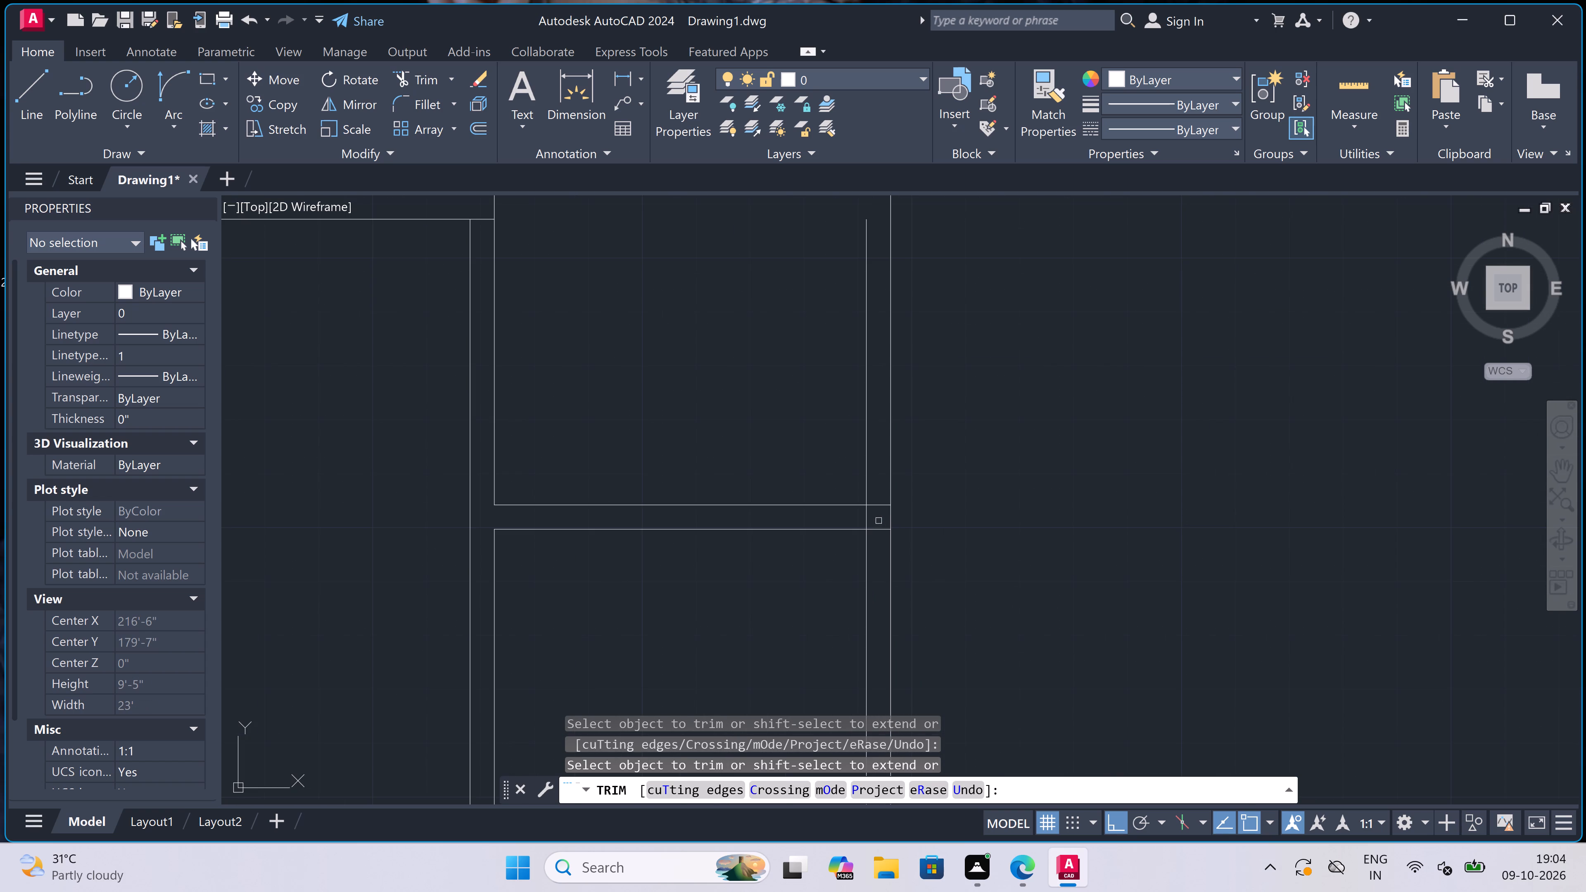
scroll(857, 519, up, 2)
click(860, 518)
click(902, 510)
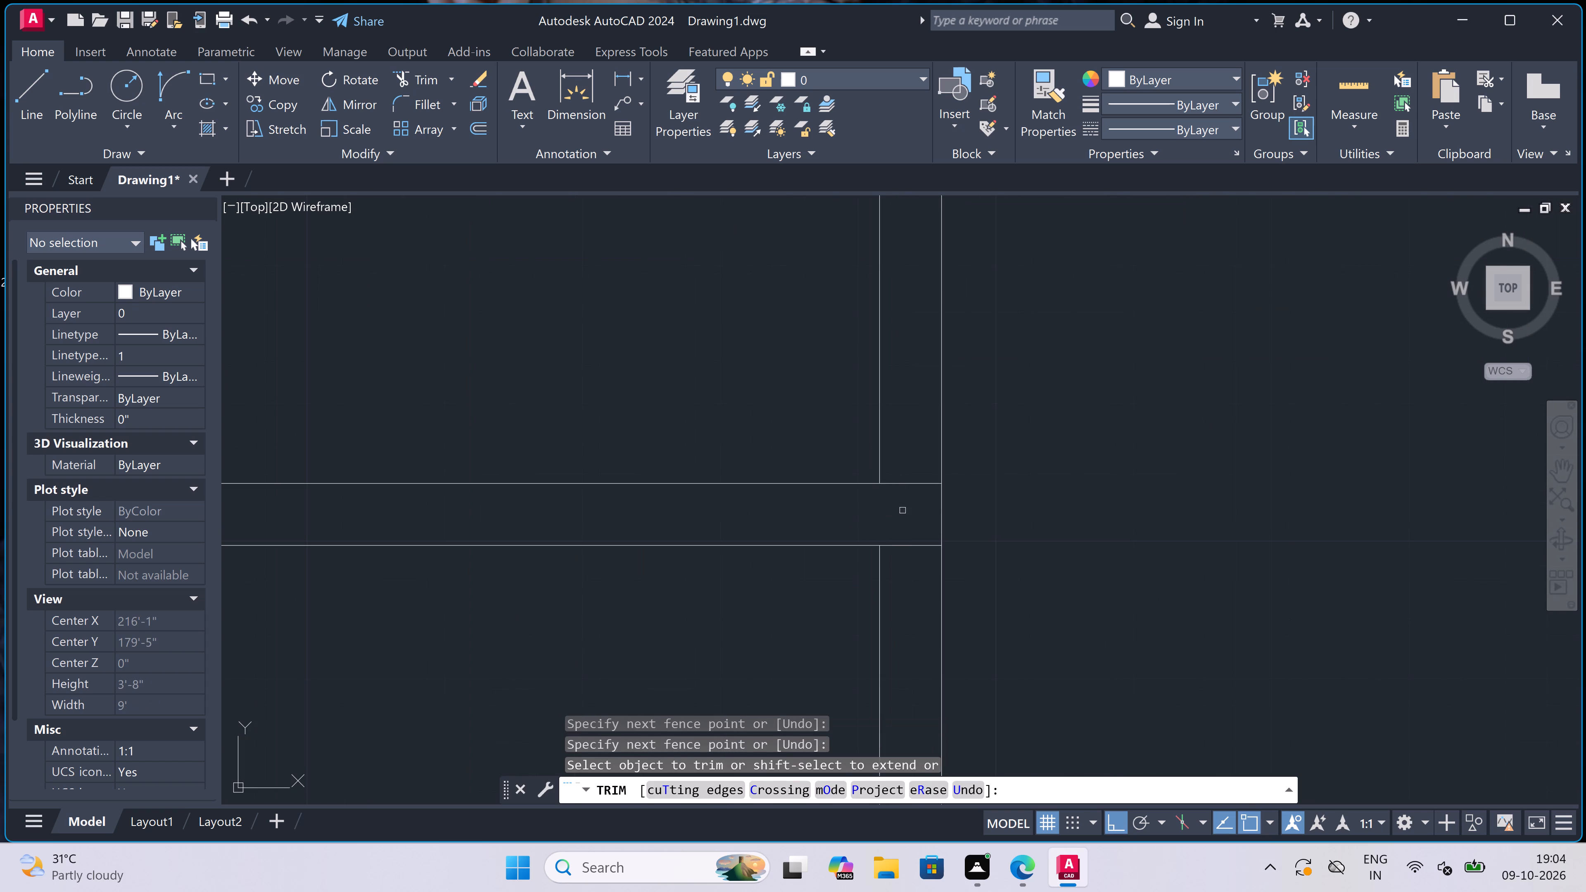
click(902, 541)
click(904, 584)
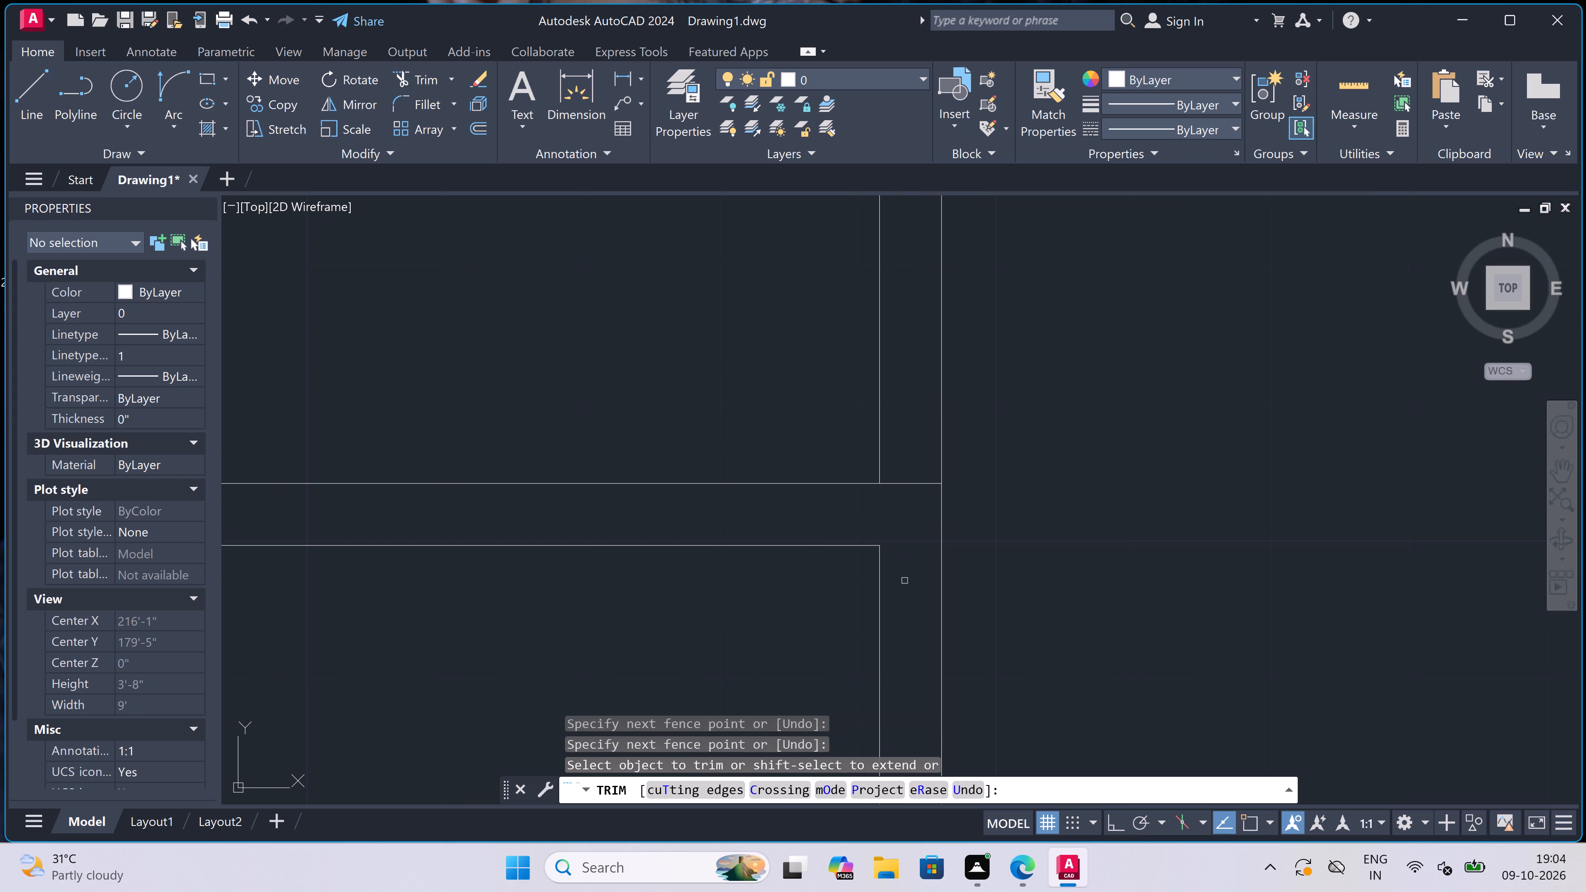
scroll(881, 514, down, 3)
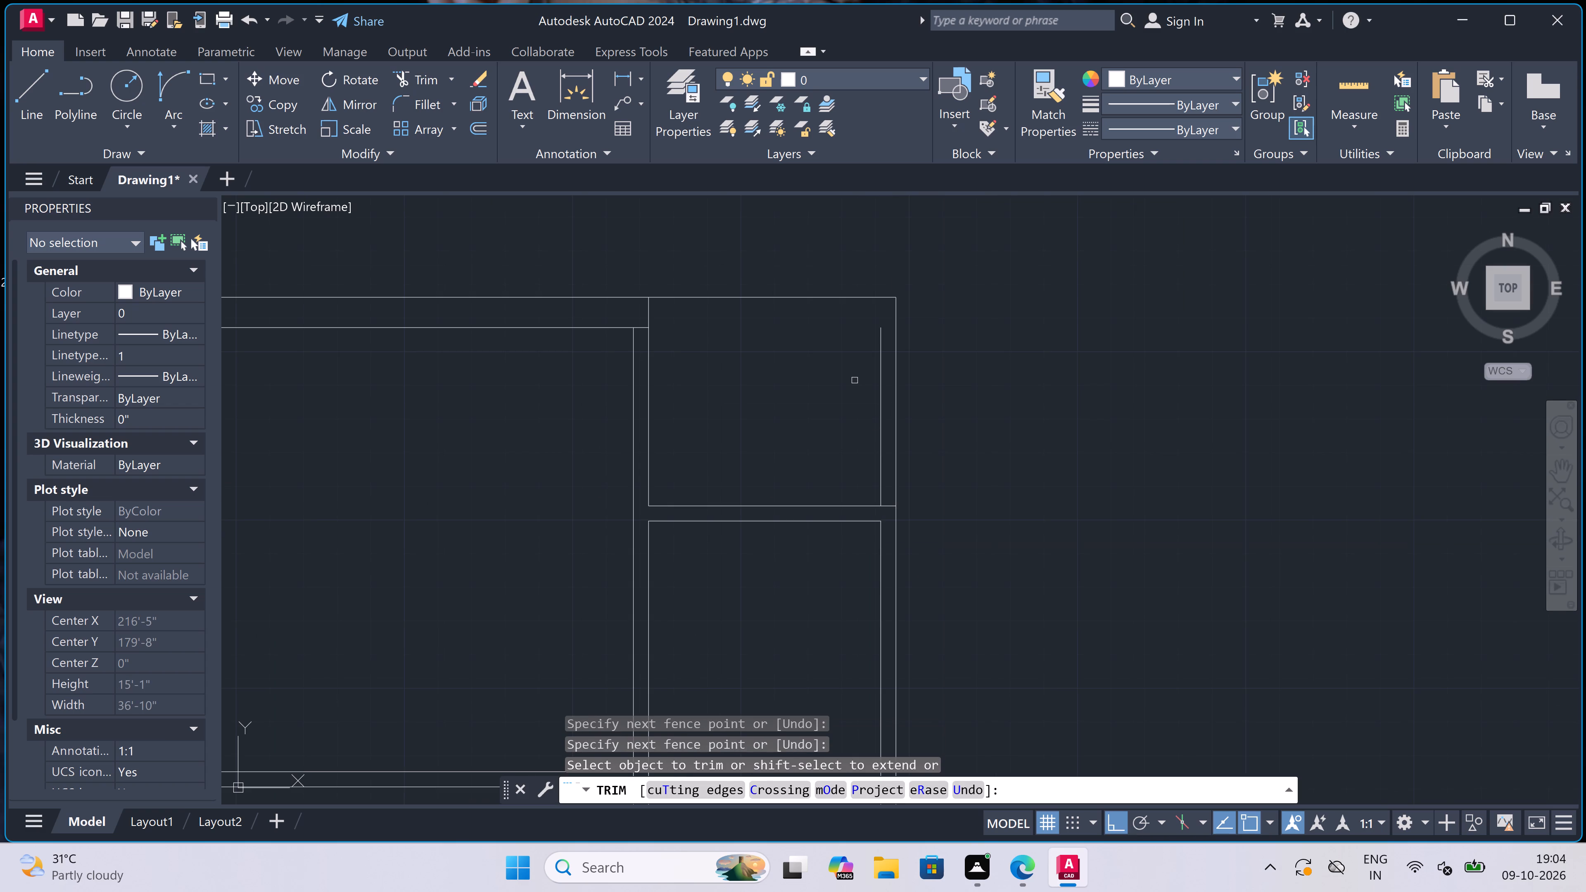
key(Escape)
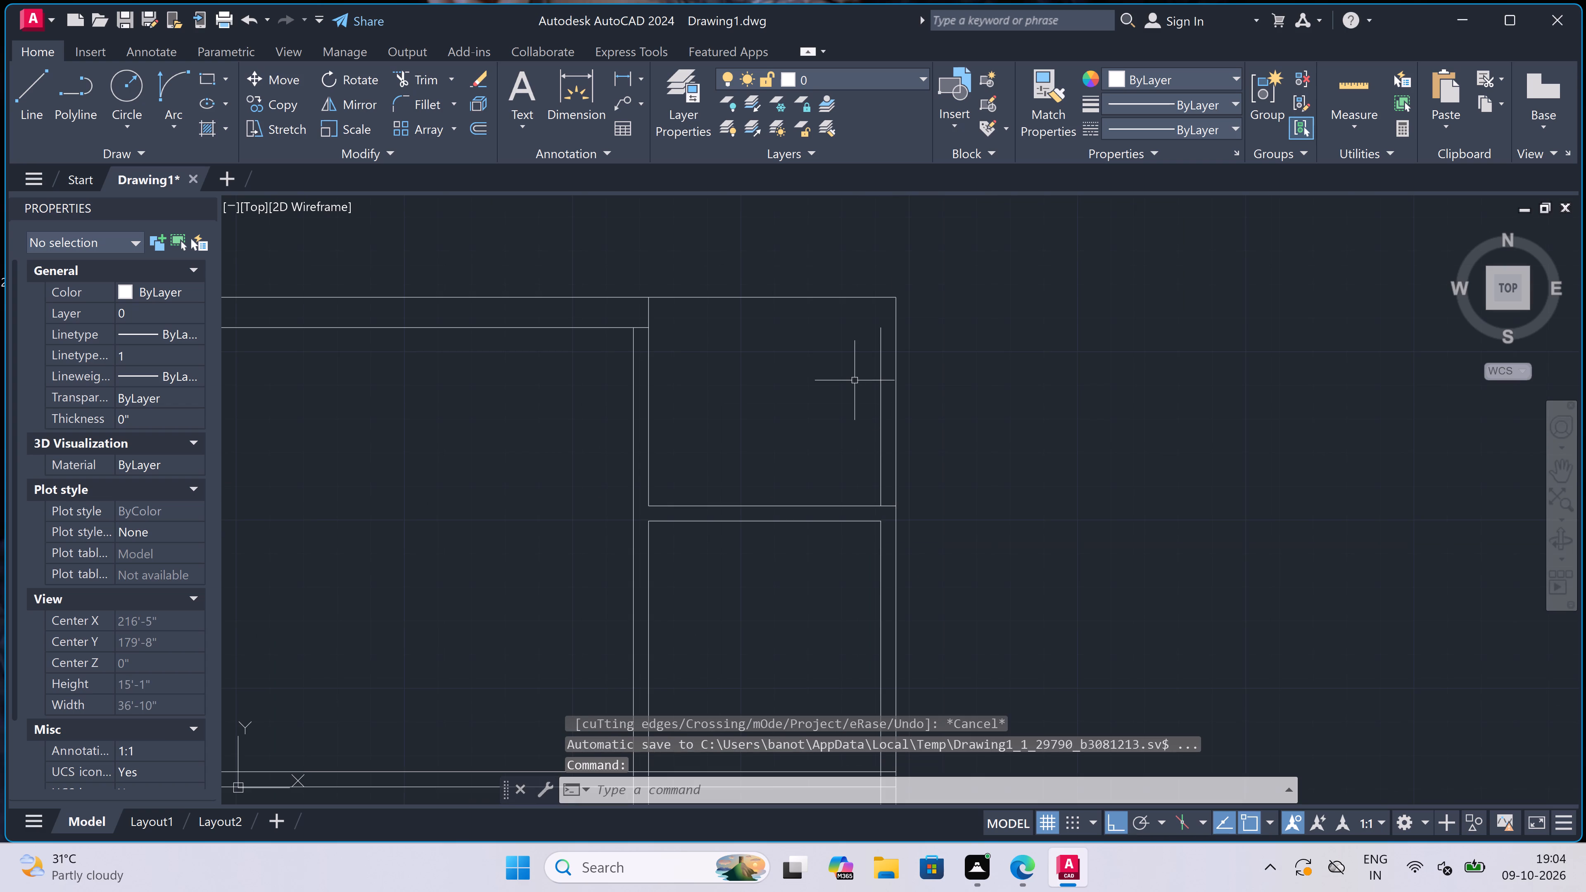
Draw a line midway through the top wall's thickness, from the vertical partition to above the right-hand wall's inner line, and down to that line's end.
key(l)
key(space)
scroll(655, 314, up, 1)
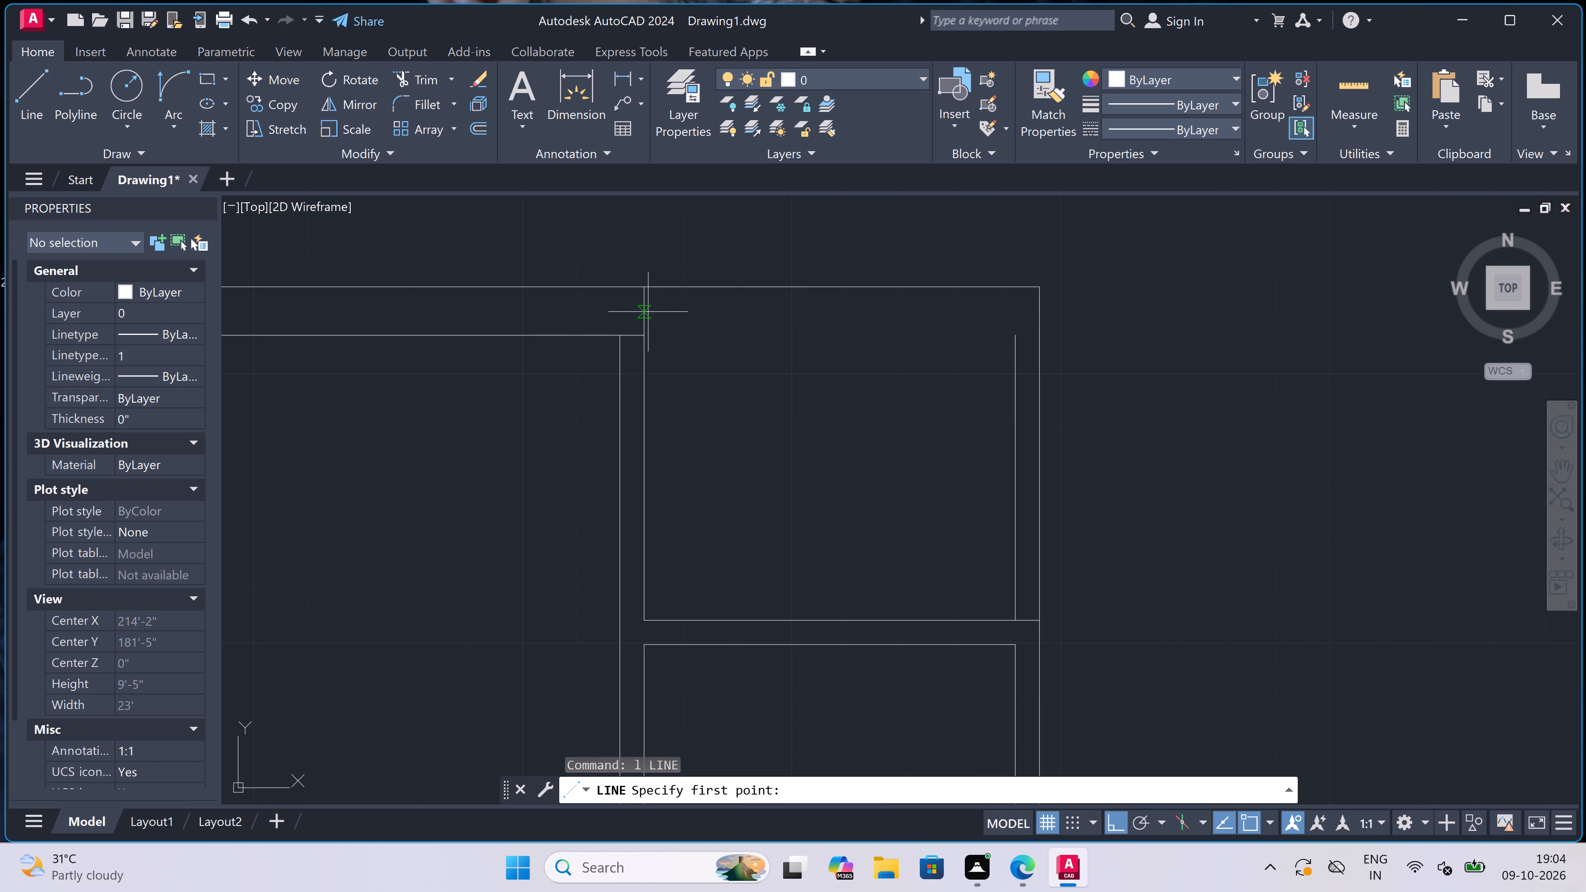
click(647, 310)
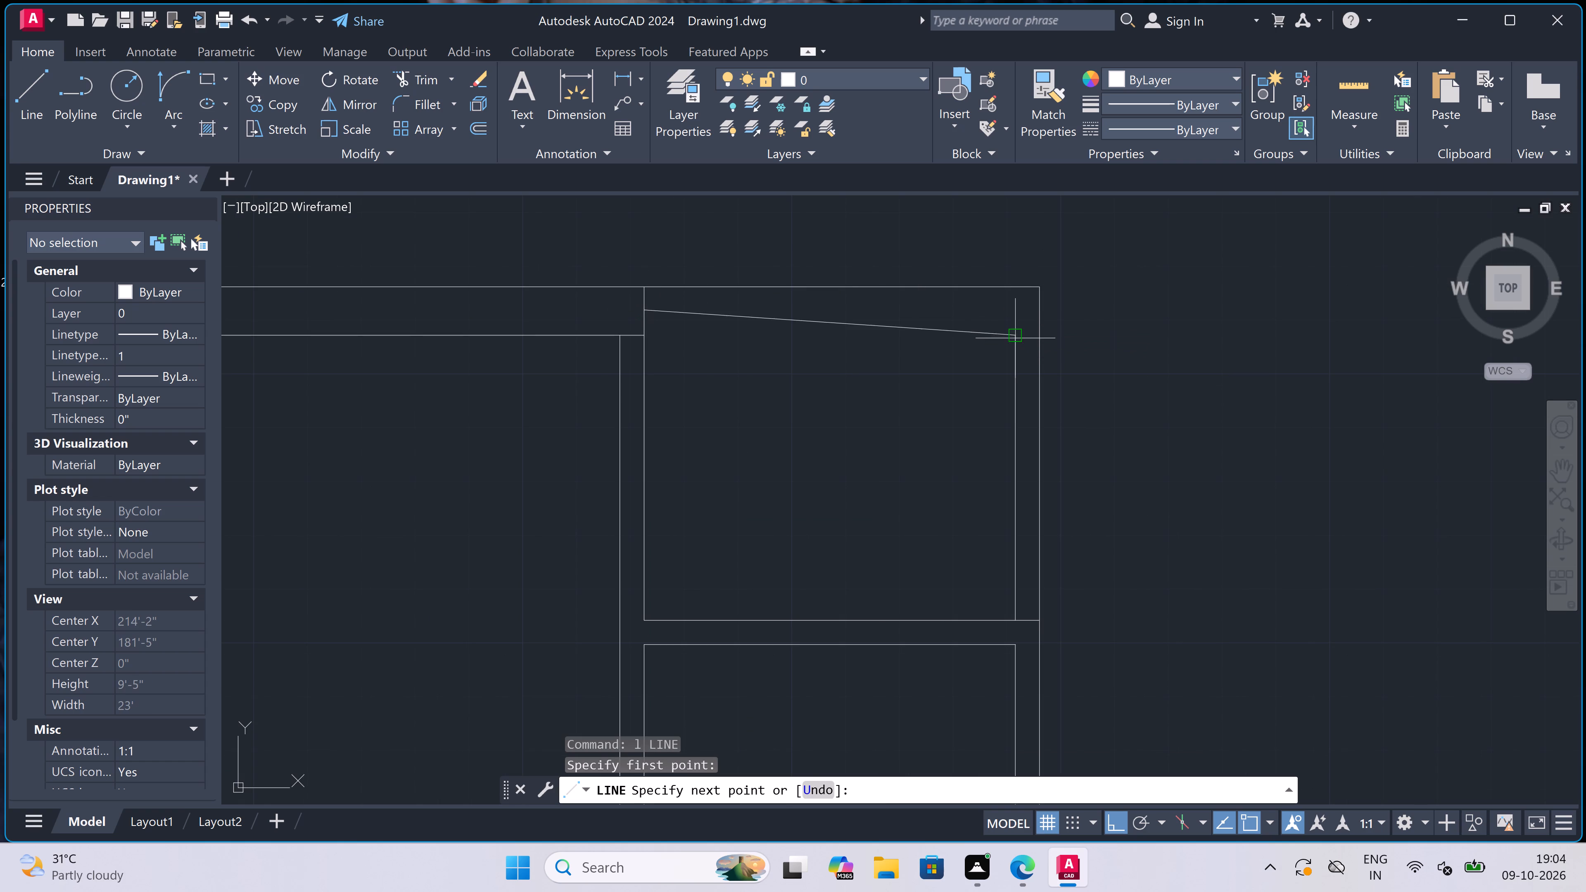
click(1017, 306)
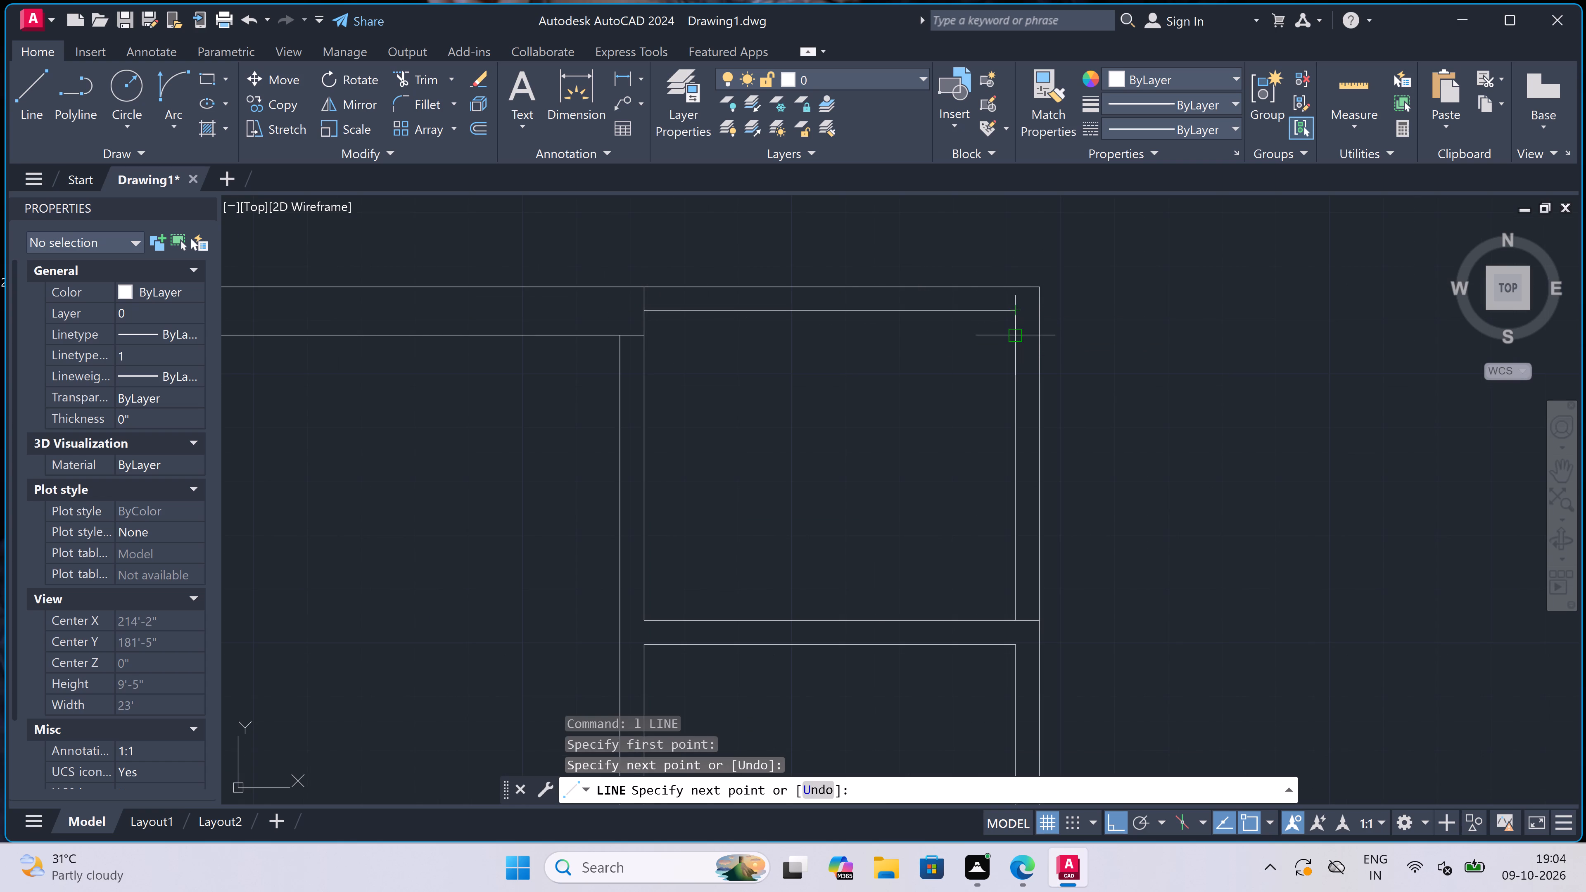
click(1021, 340)
key(Escape)
Draw the lower door jamb across the vertical partition, just above the lower horizontal partition, with a 2" stop and 2' leaf into the right-hand room.
scroll(912, 341, down, 2)
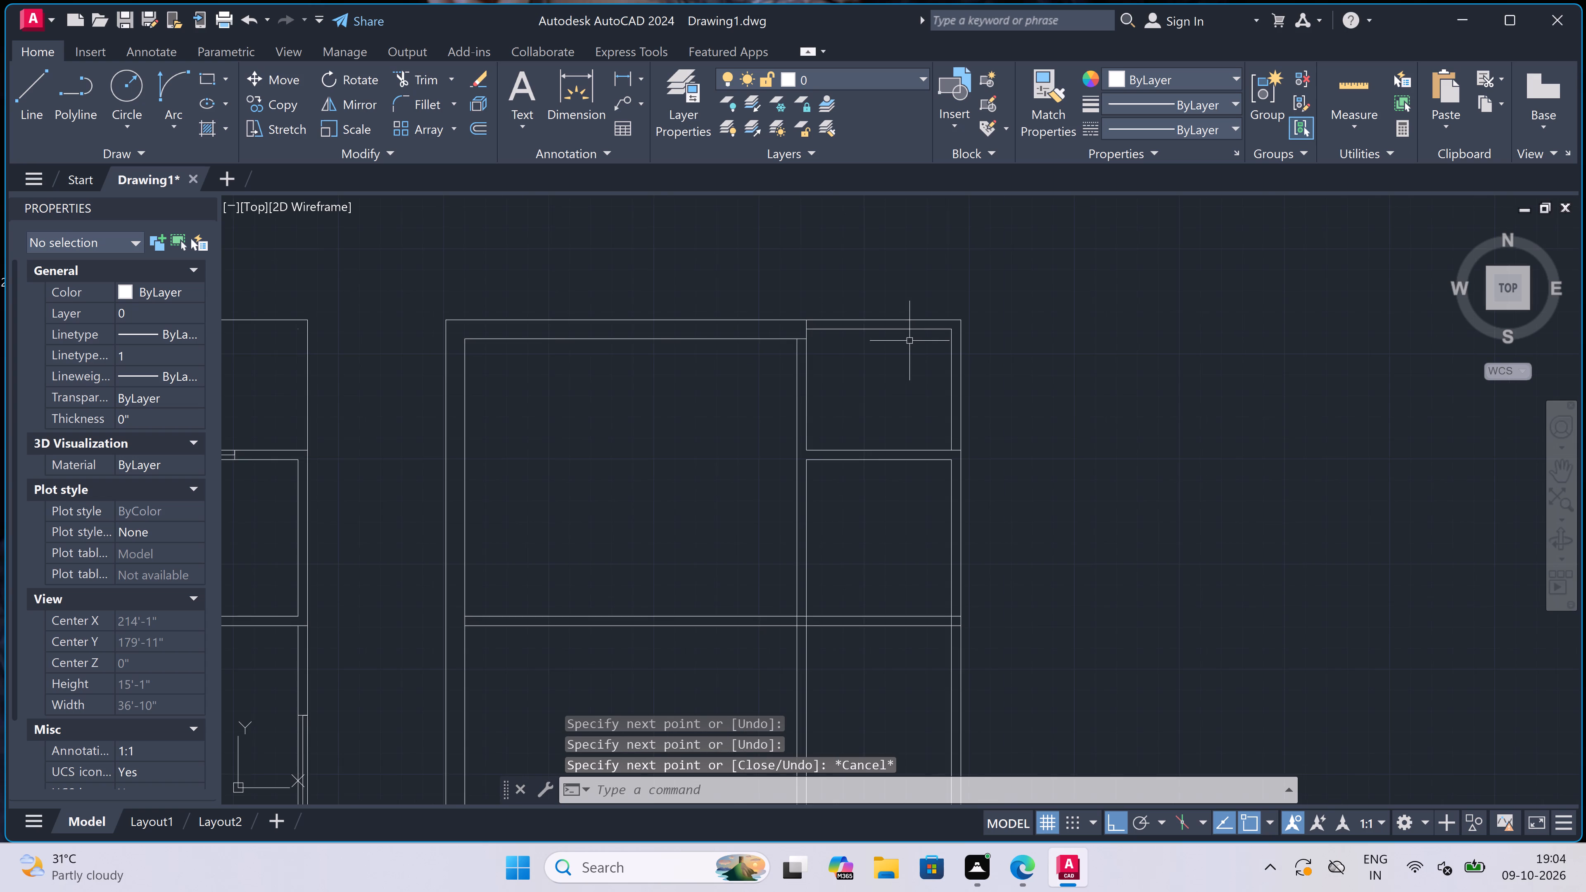
scroll(909, 341, down, 3)
scroll(896, 363, up, 3)
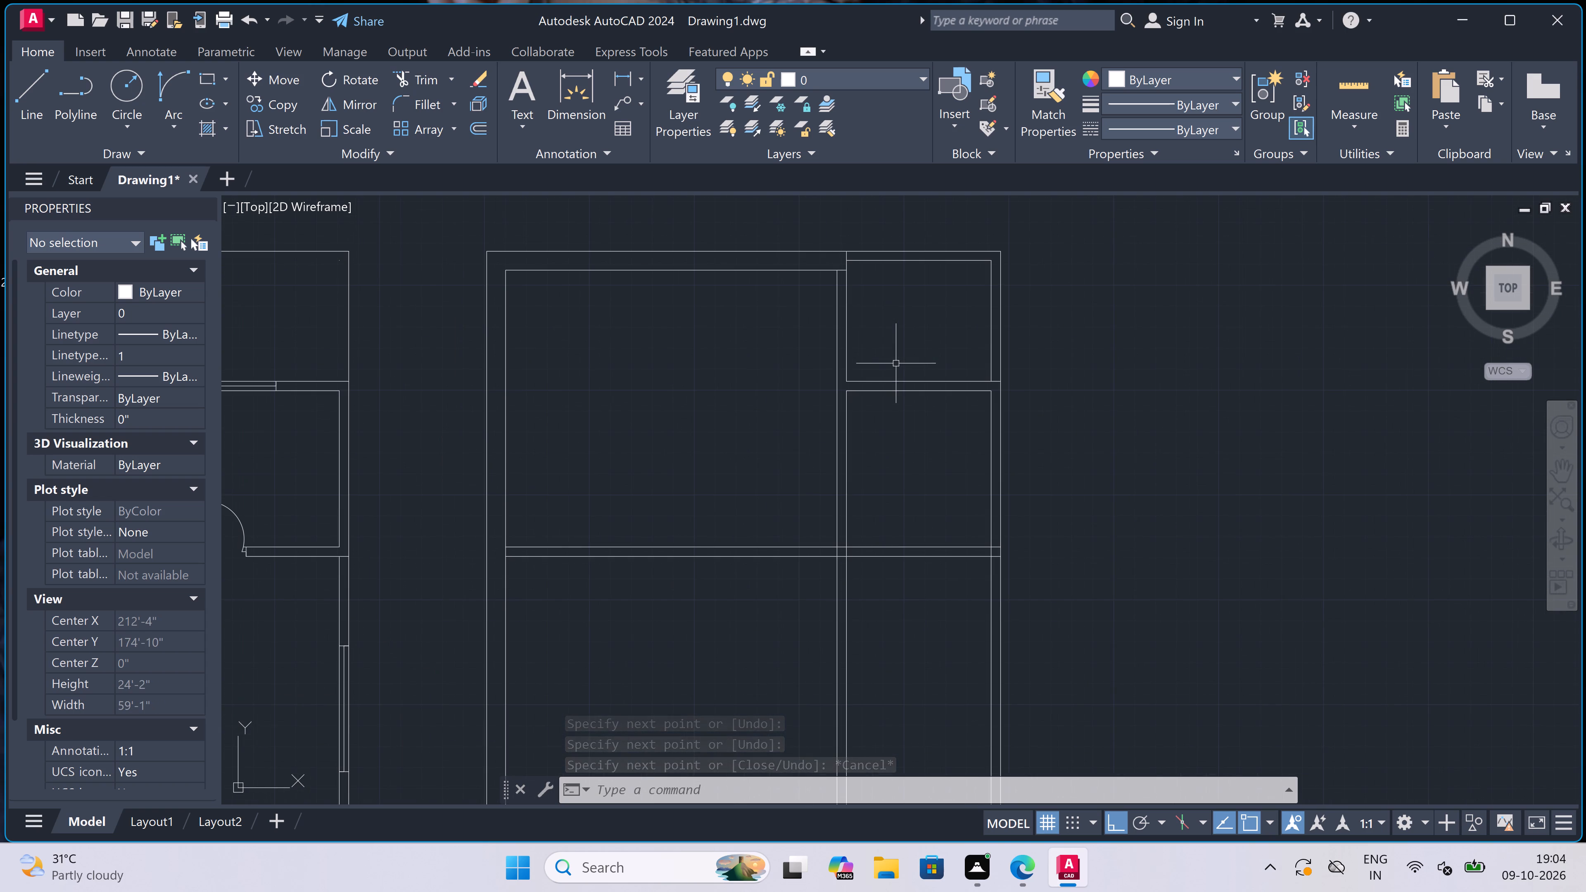
key(l)
key(space)
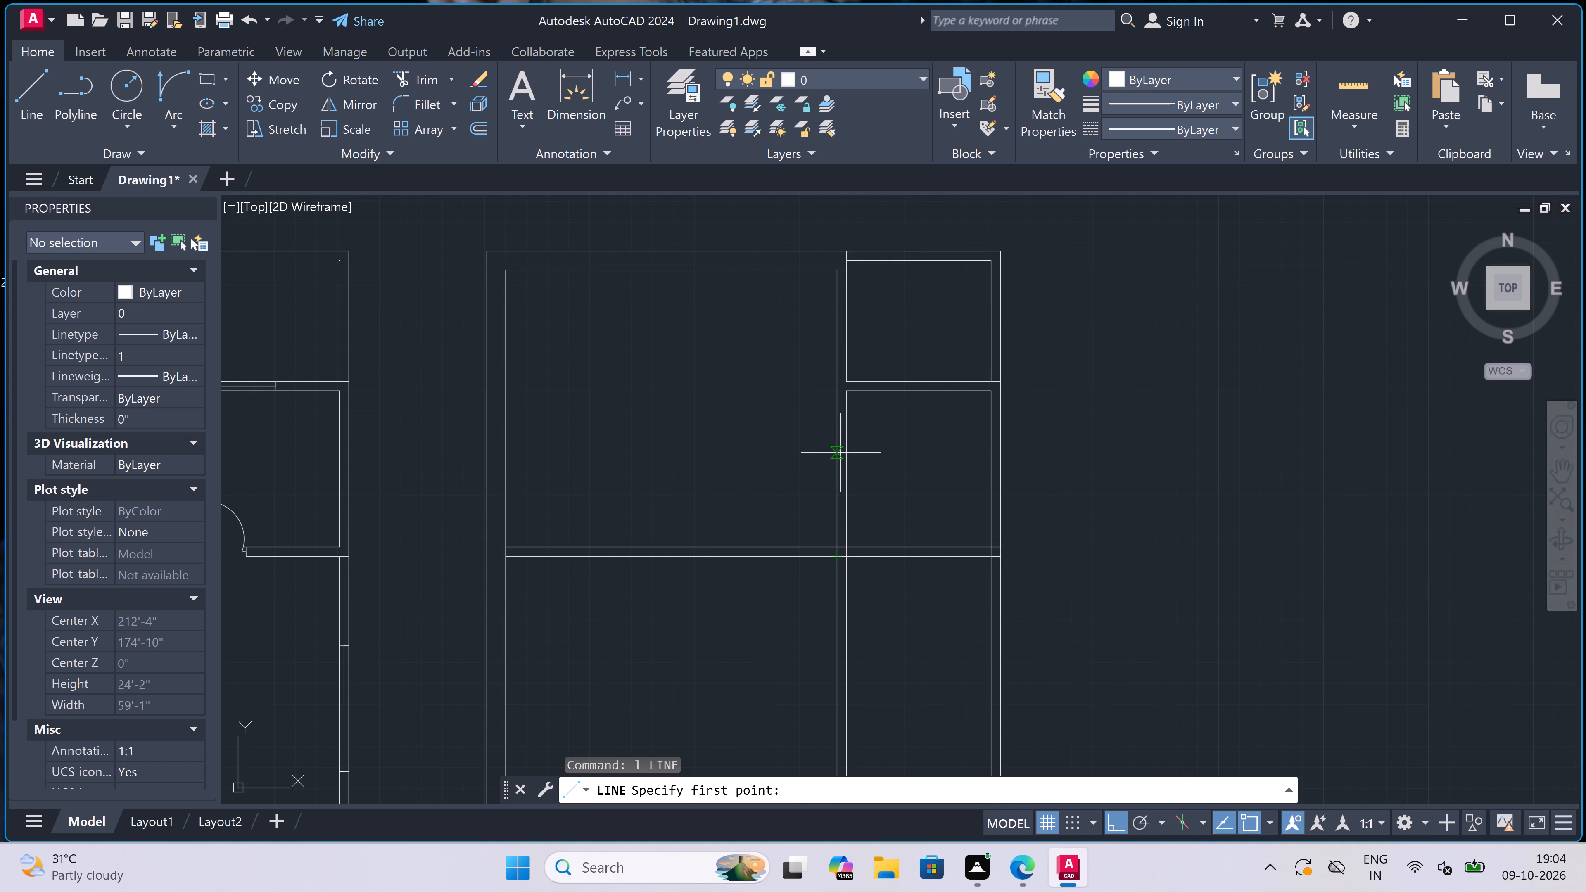
scroll(838, 450, up, 1)
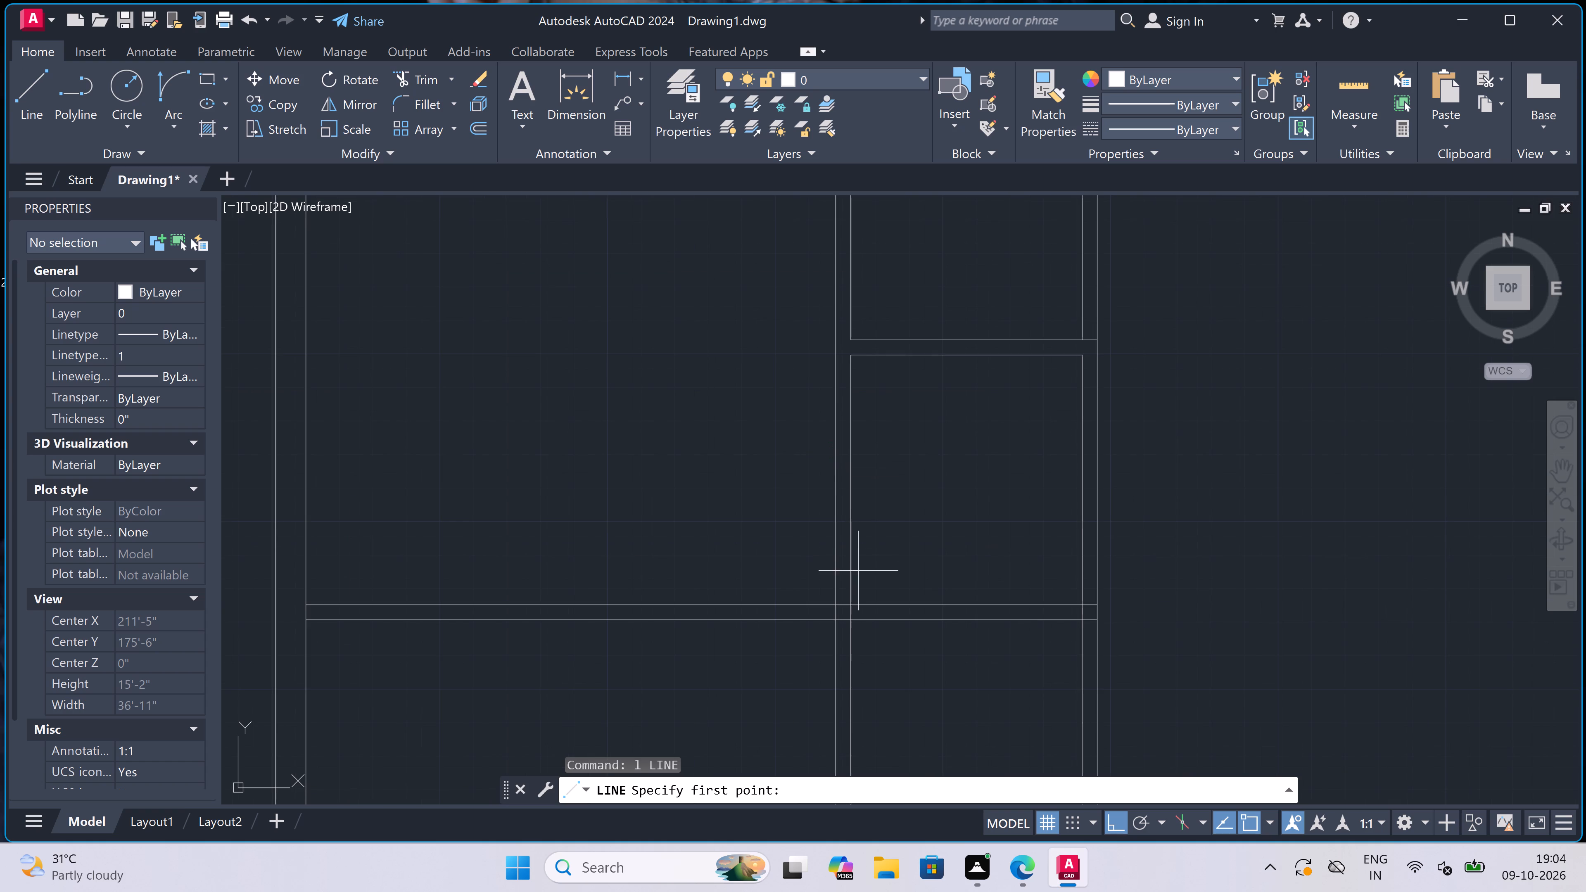
scroll(855, 592, up, 2)
click(842, 585)
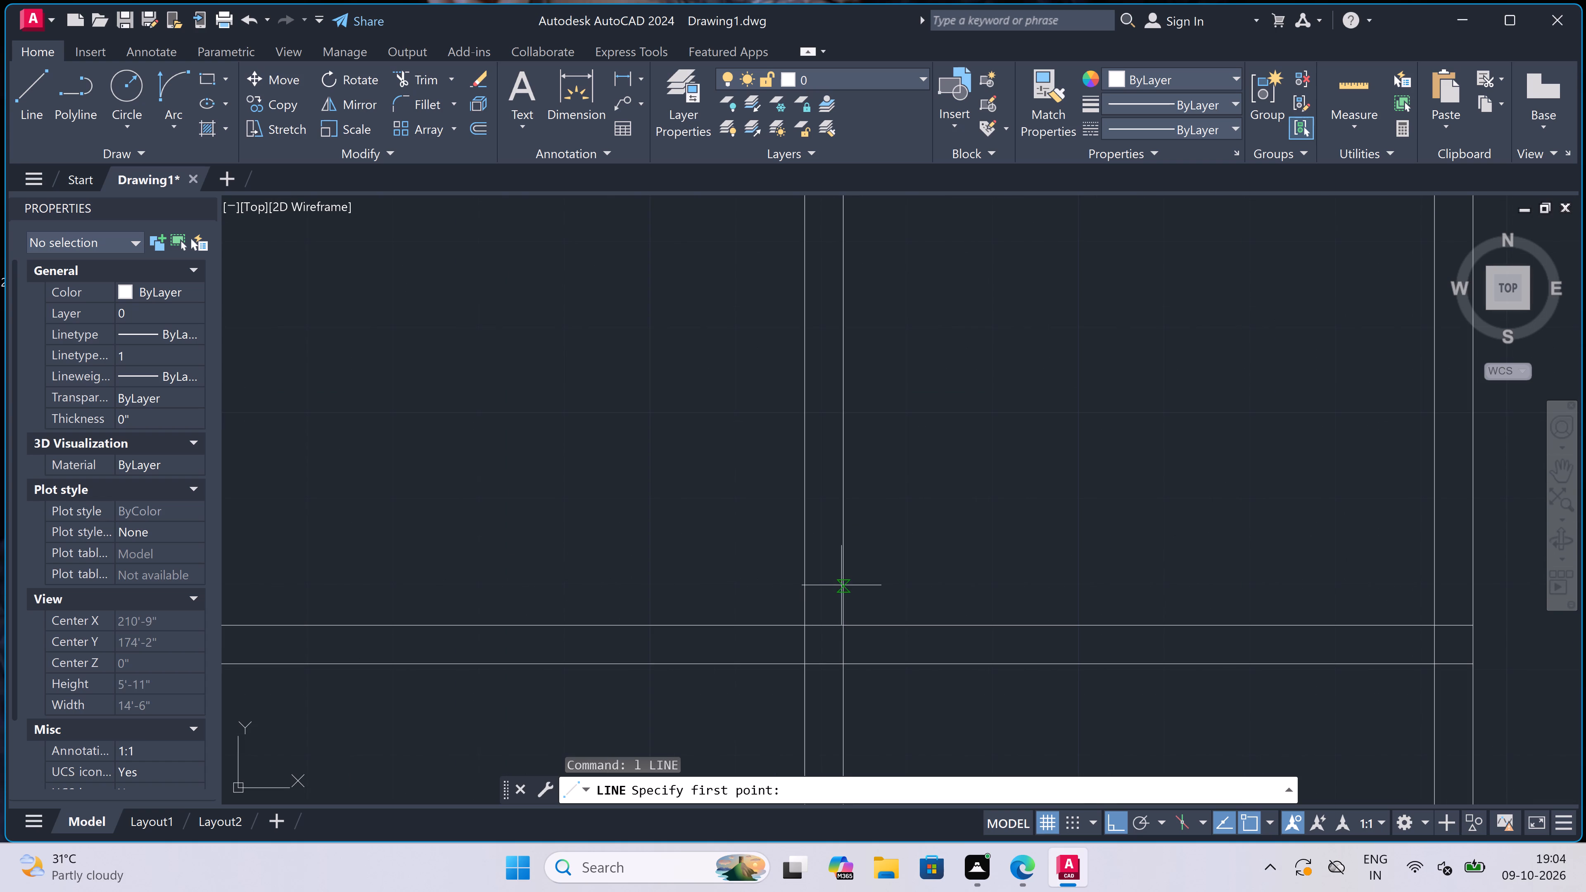
click(801, 588)
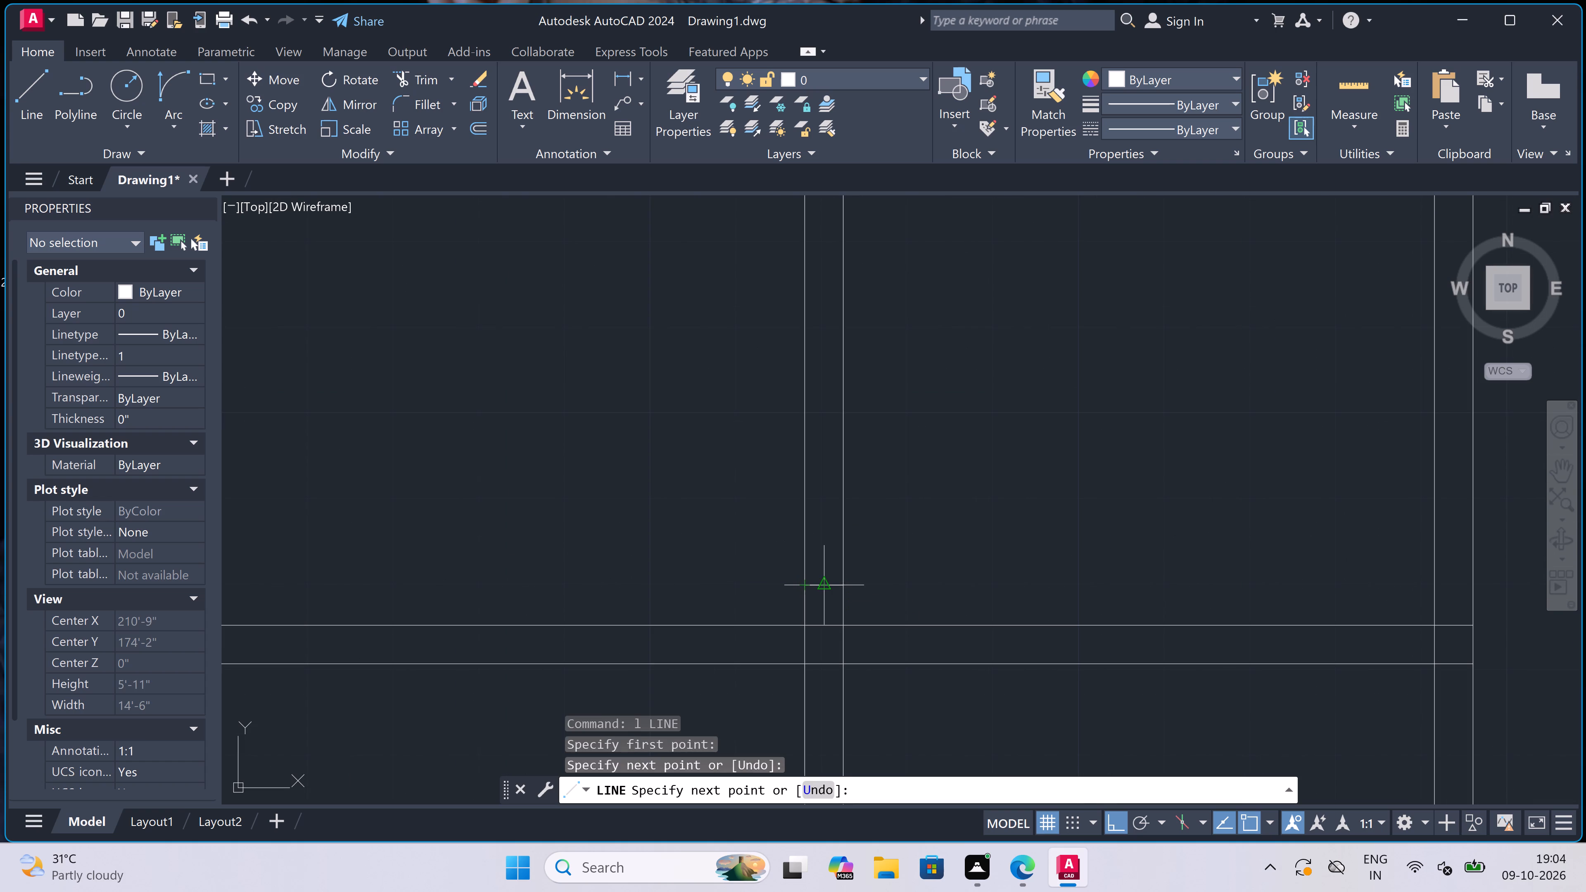
click(821, 584)
text(2")
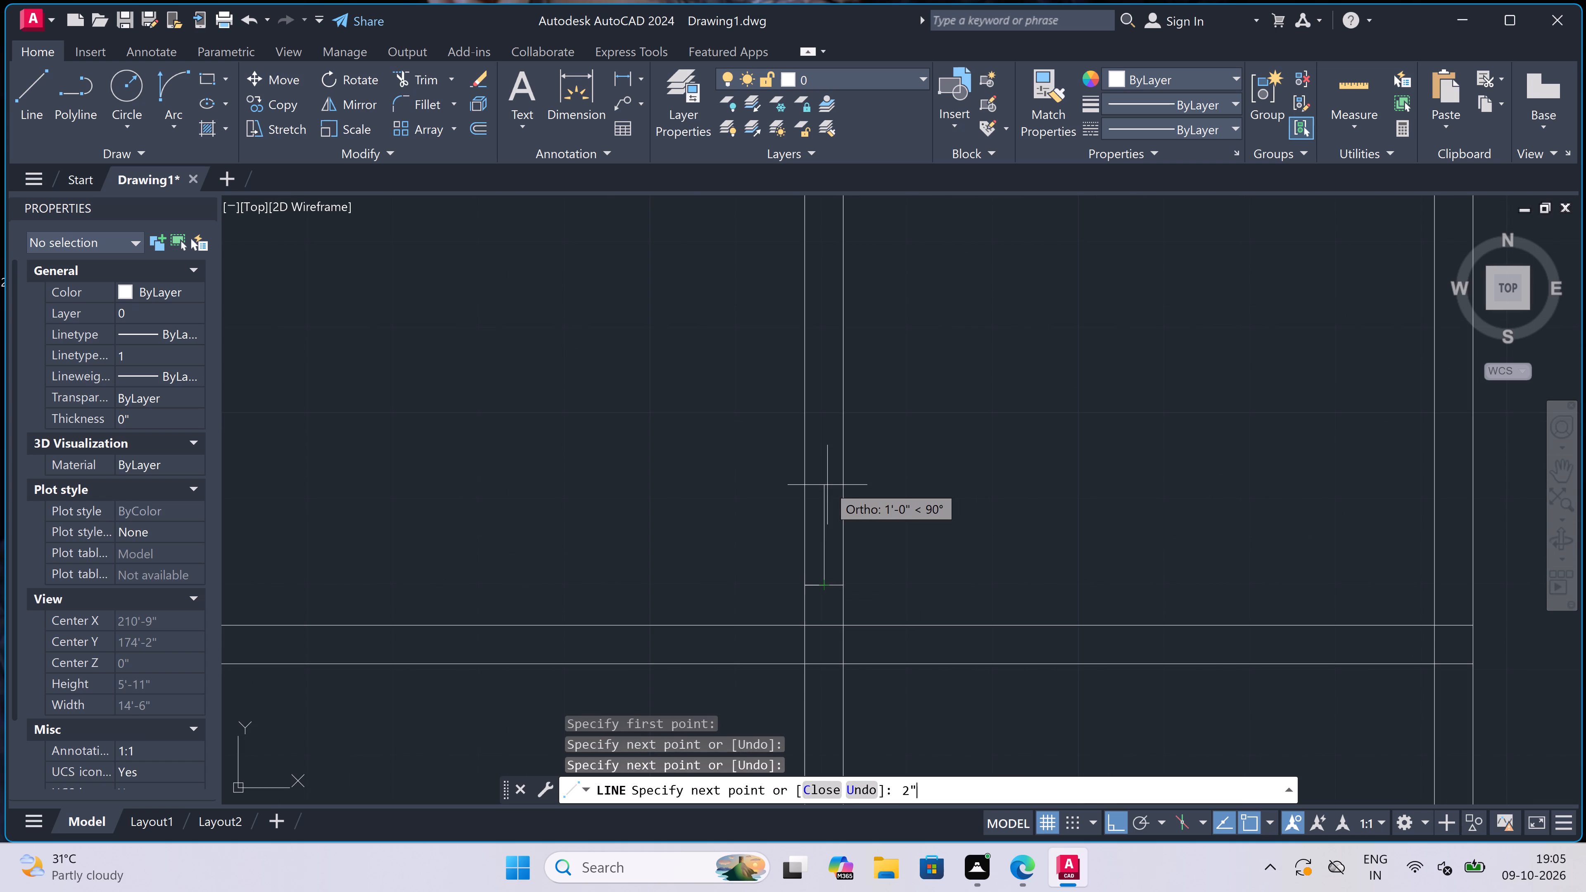
key(space)
text(2')
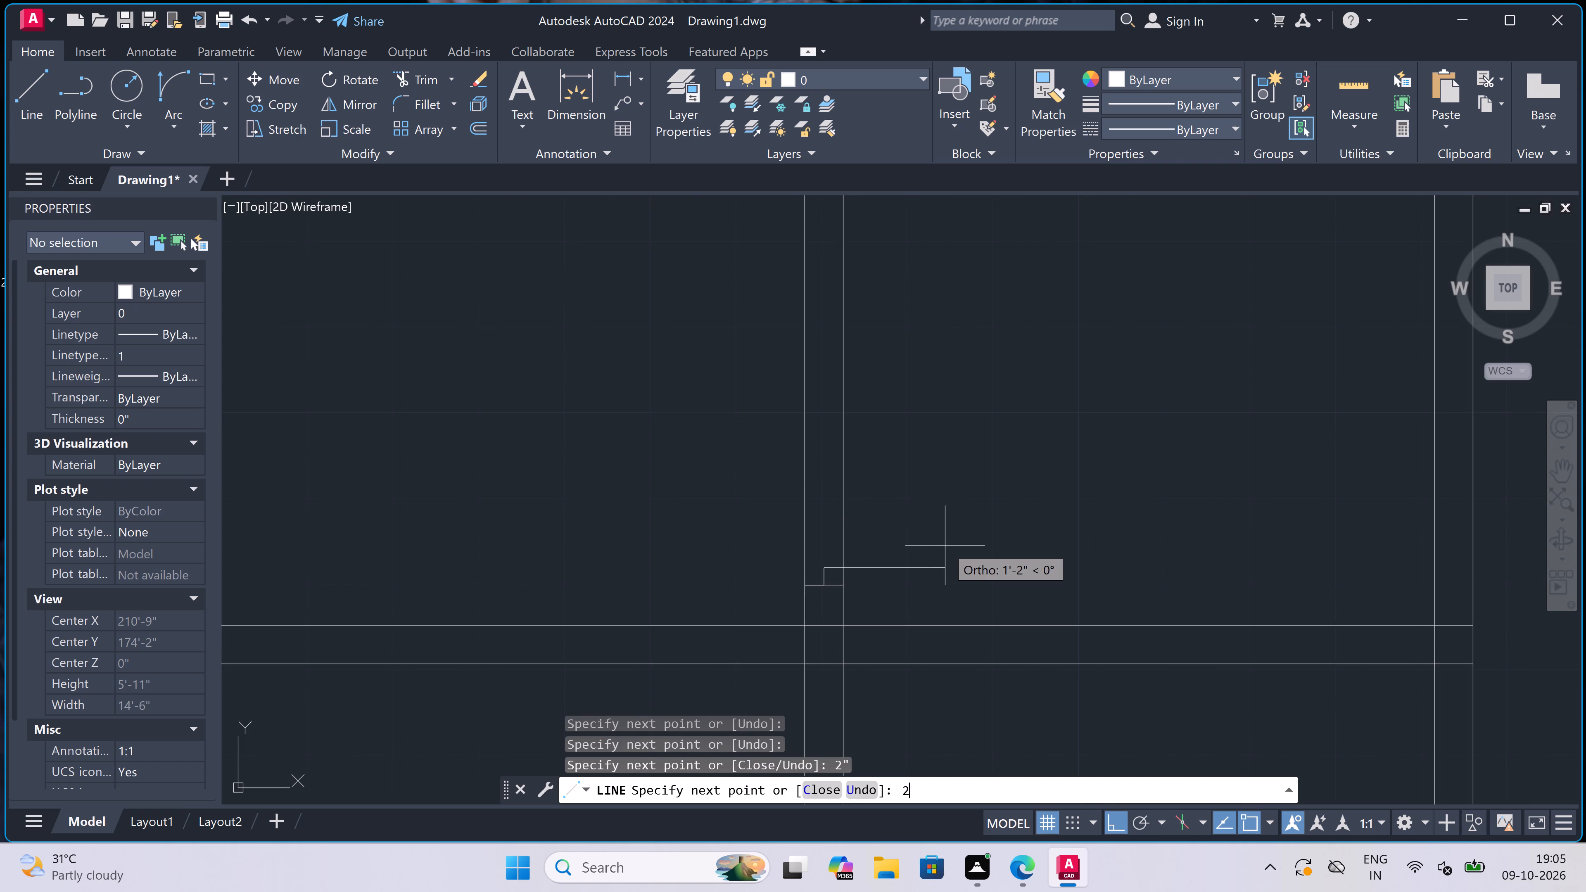
key(space)
key(Escape)
Draw the upper door jamb across the vertical partition, with a 2" stop line down from its midpoint.
key(space)
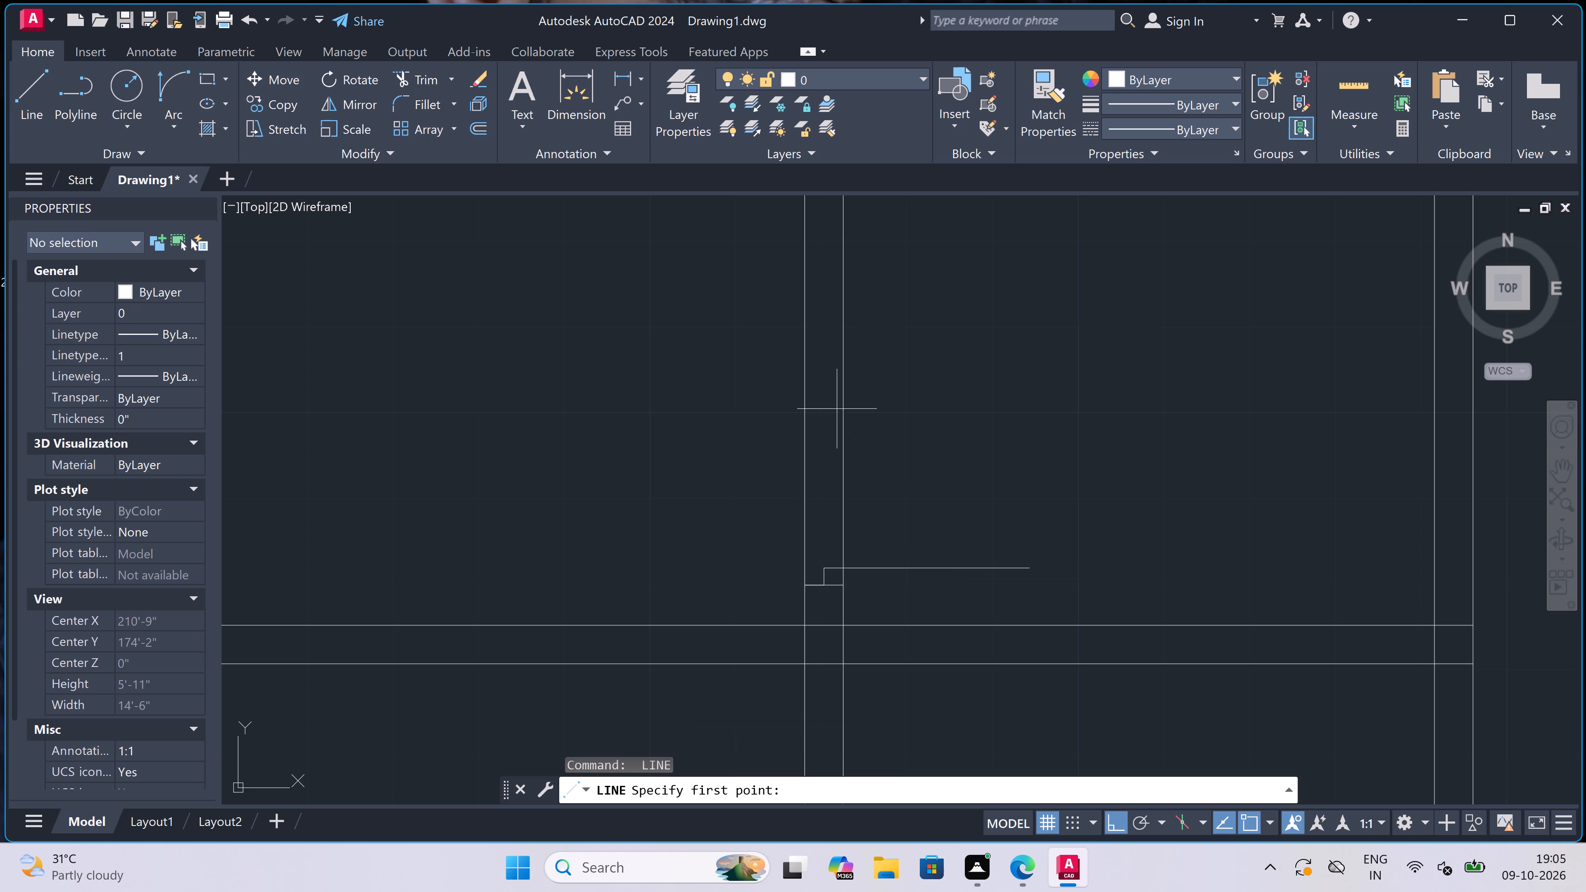
click(807, 389)
click(848, 387)
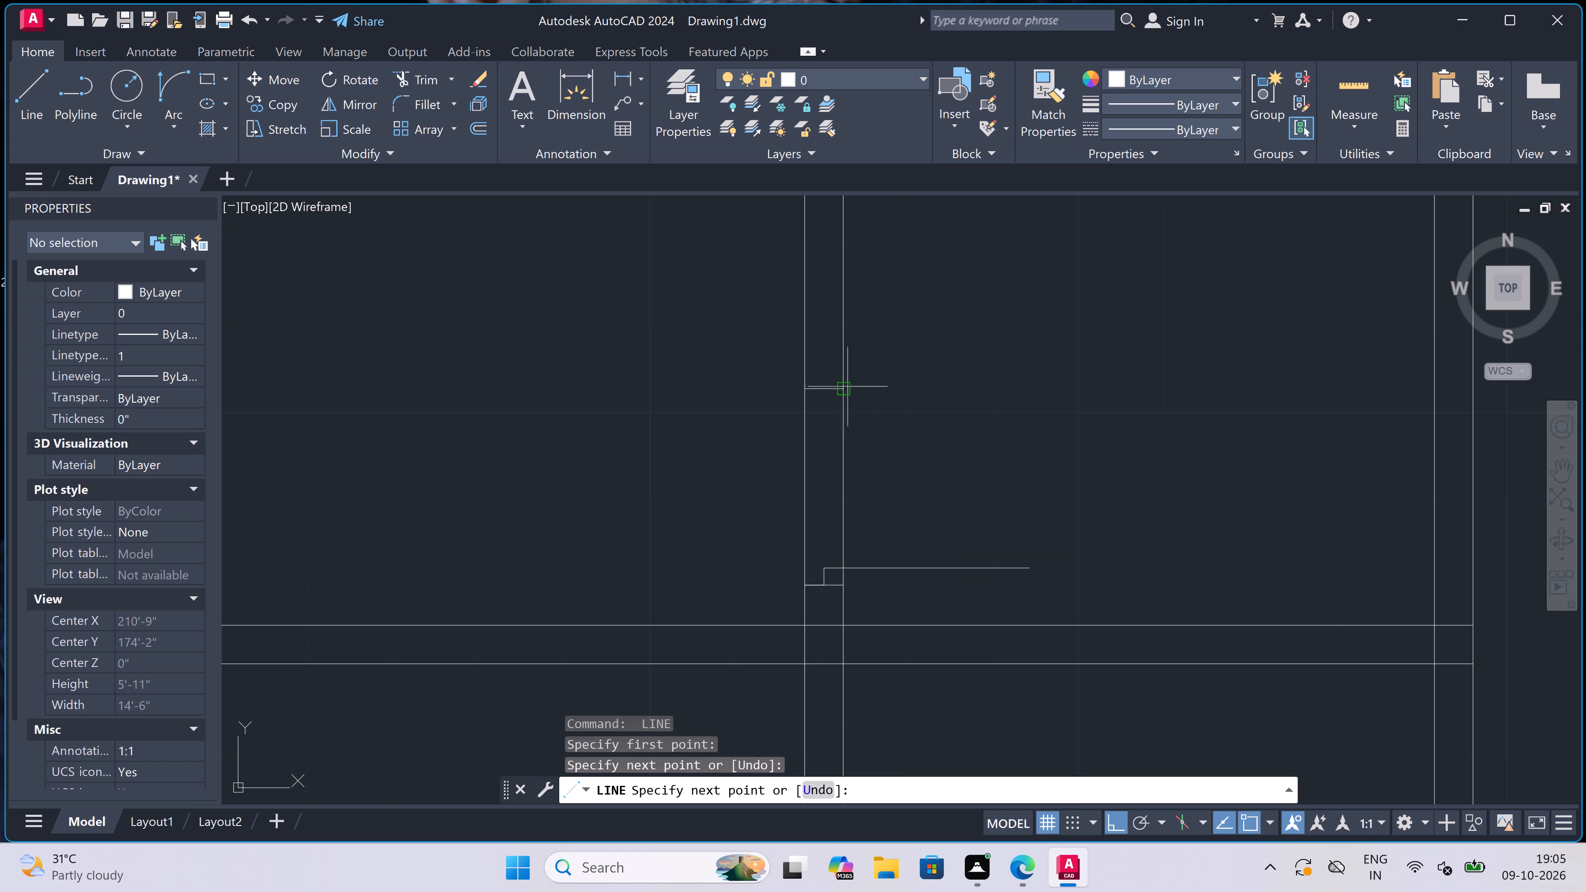
click(817, 389)
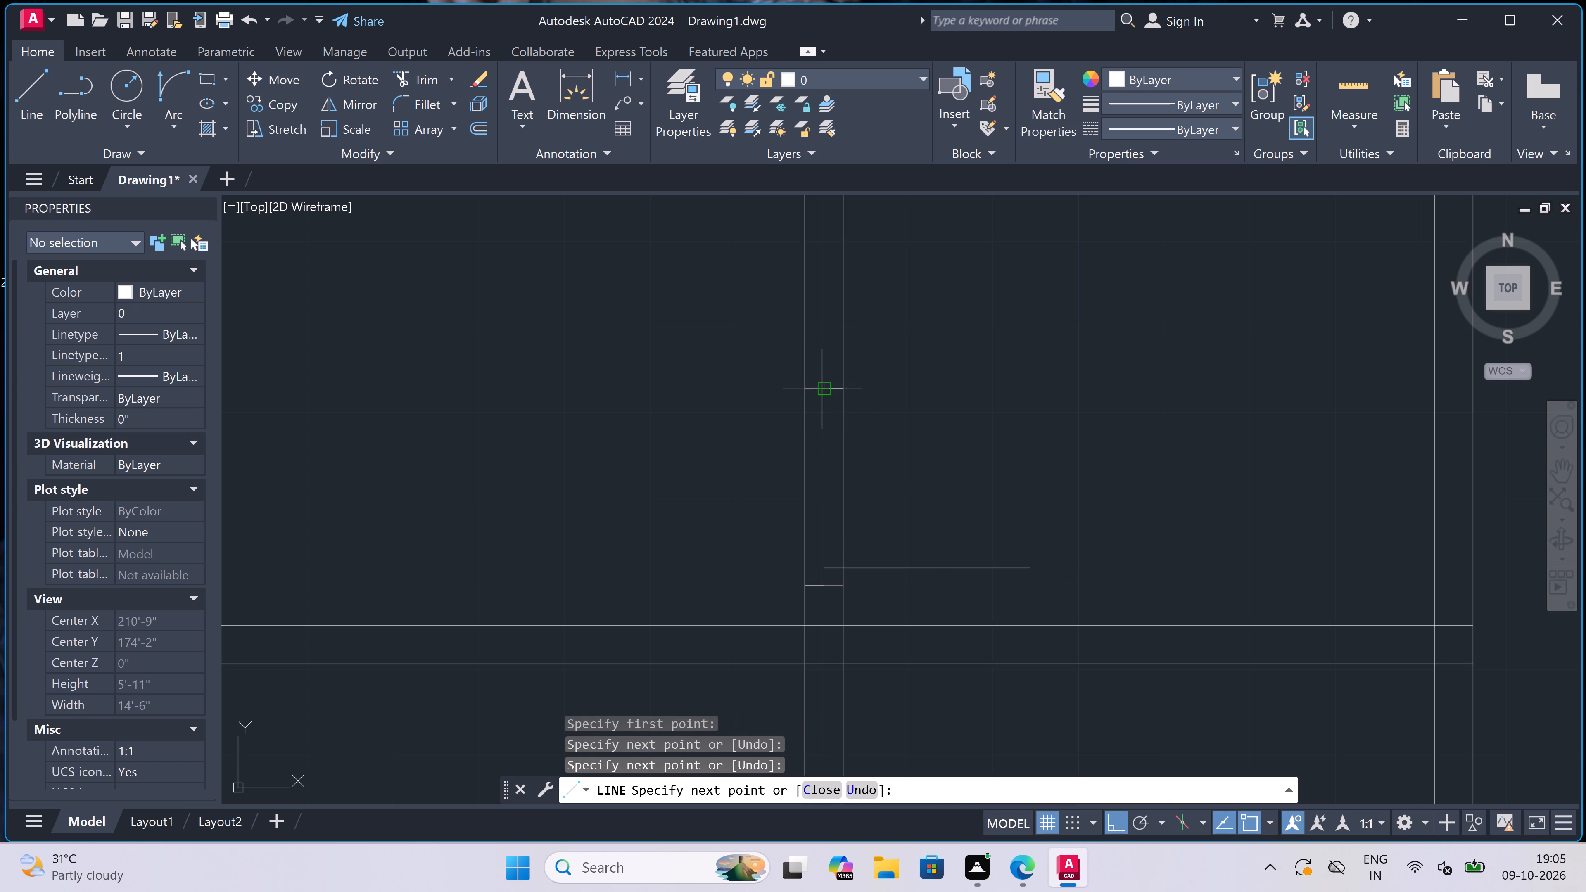
text(2")
key(space)
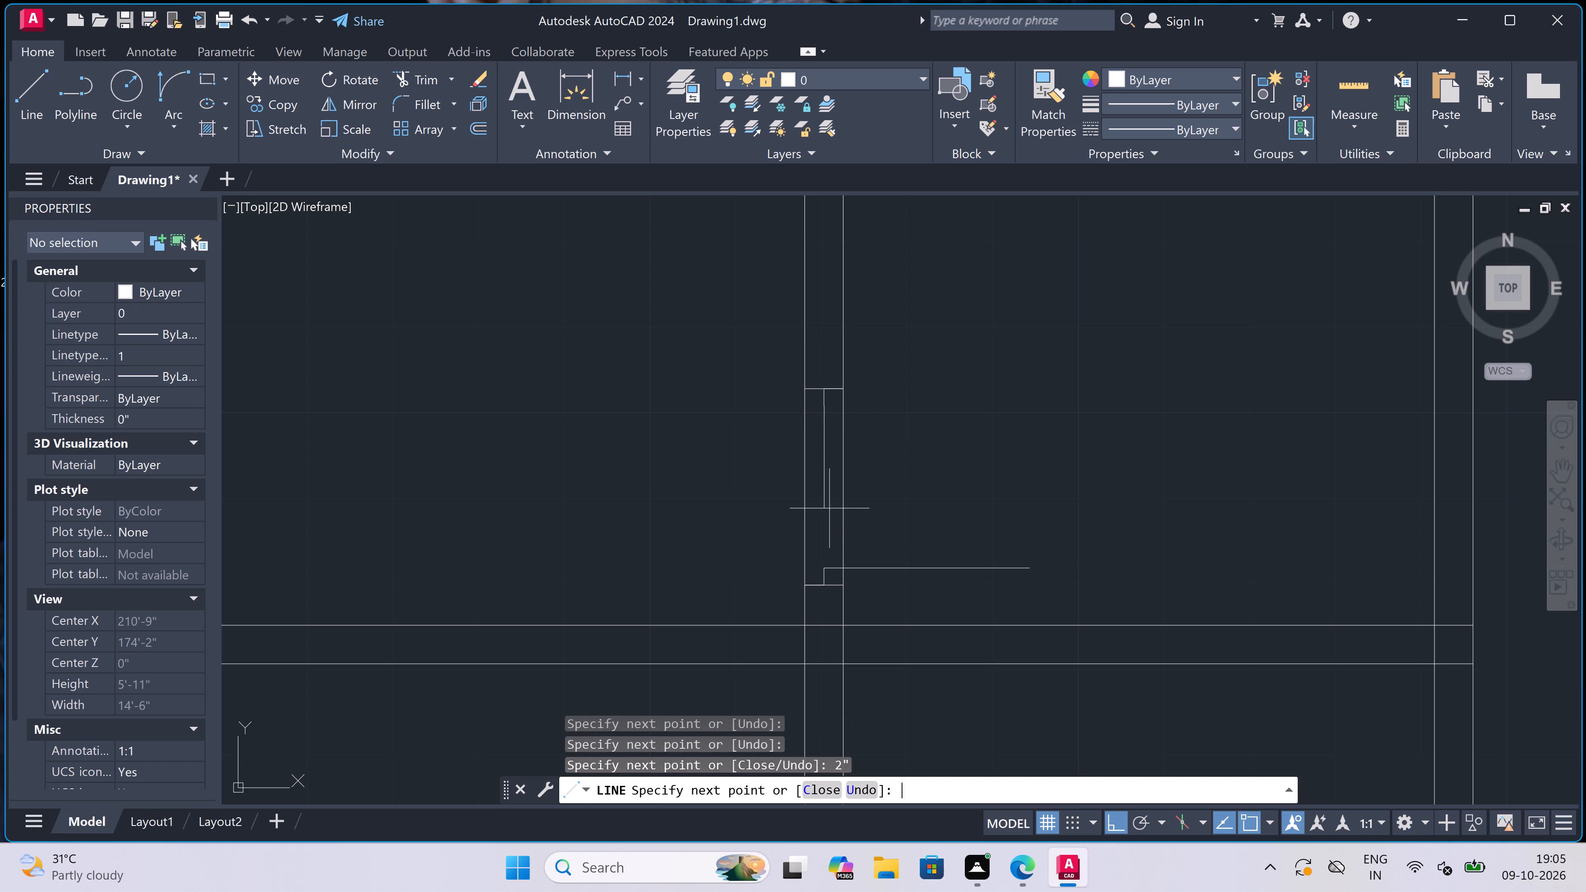
key(Escape)
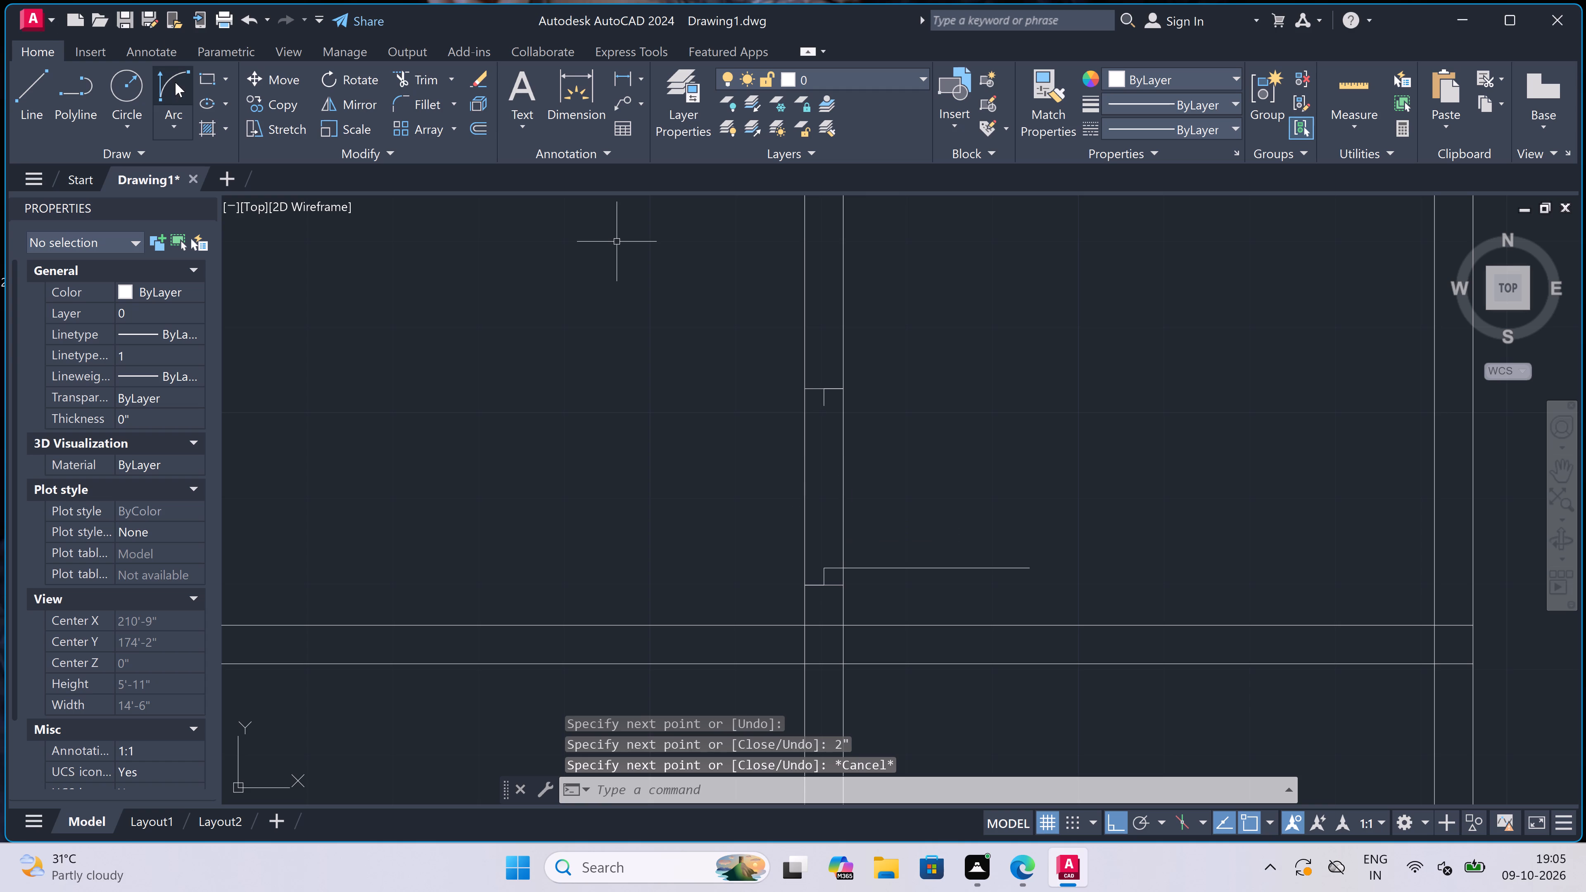
Draw the door swing arc from the leaf's outer end to the end of the upper jamb's stop line.
click(176, 85)
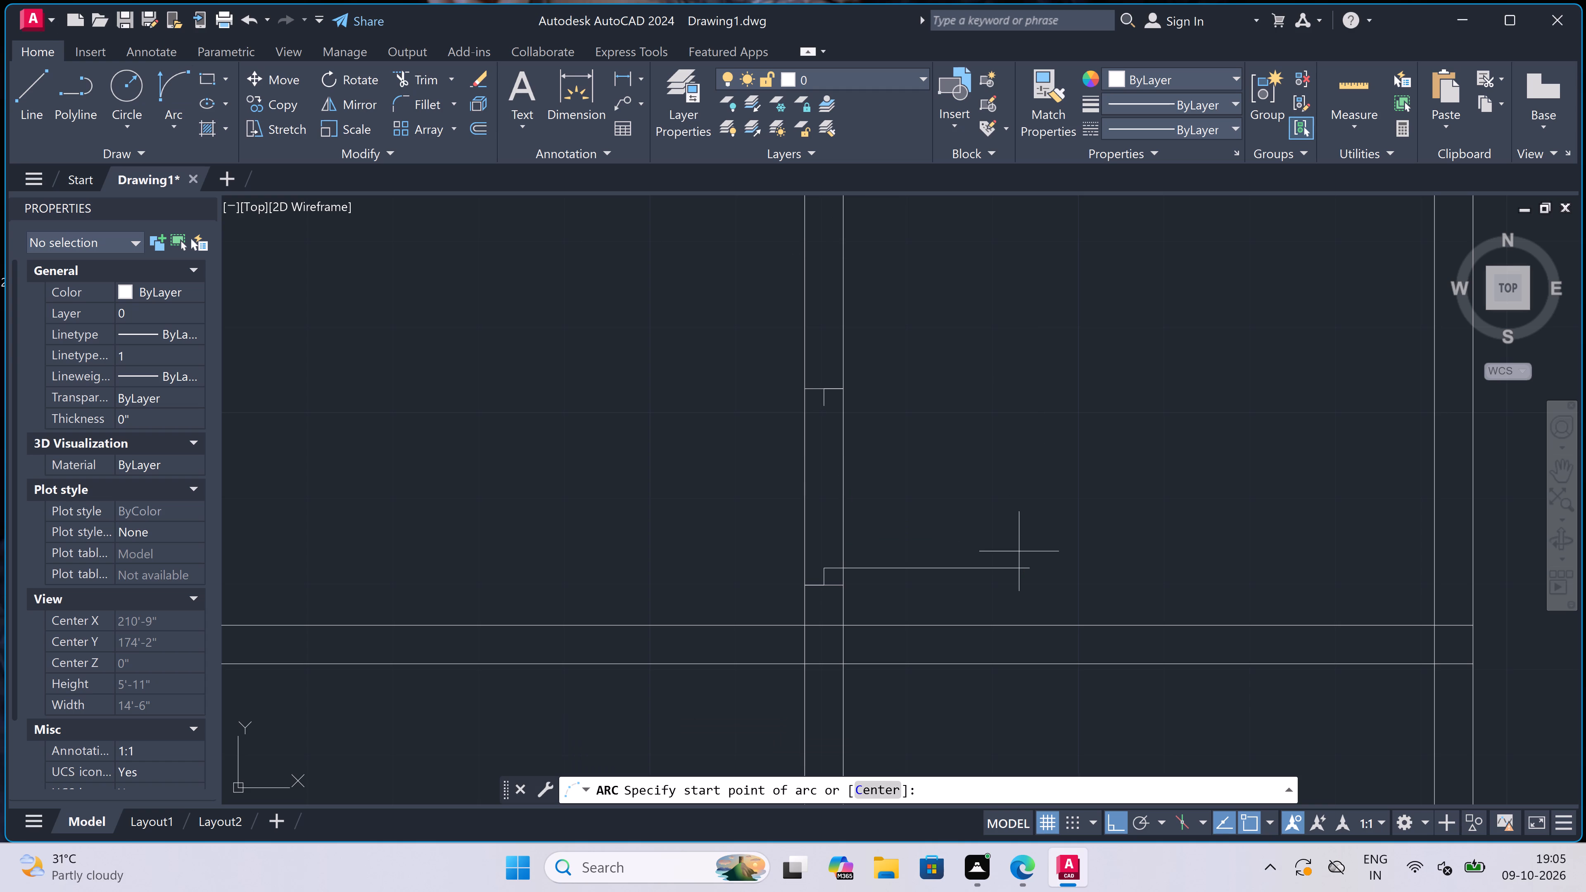
click(1035, 571)
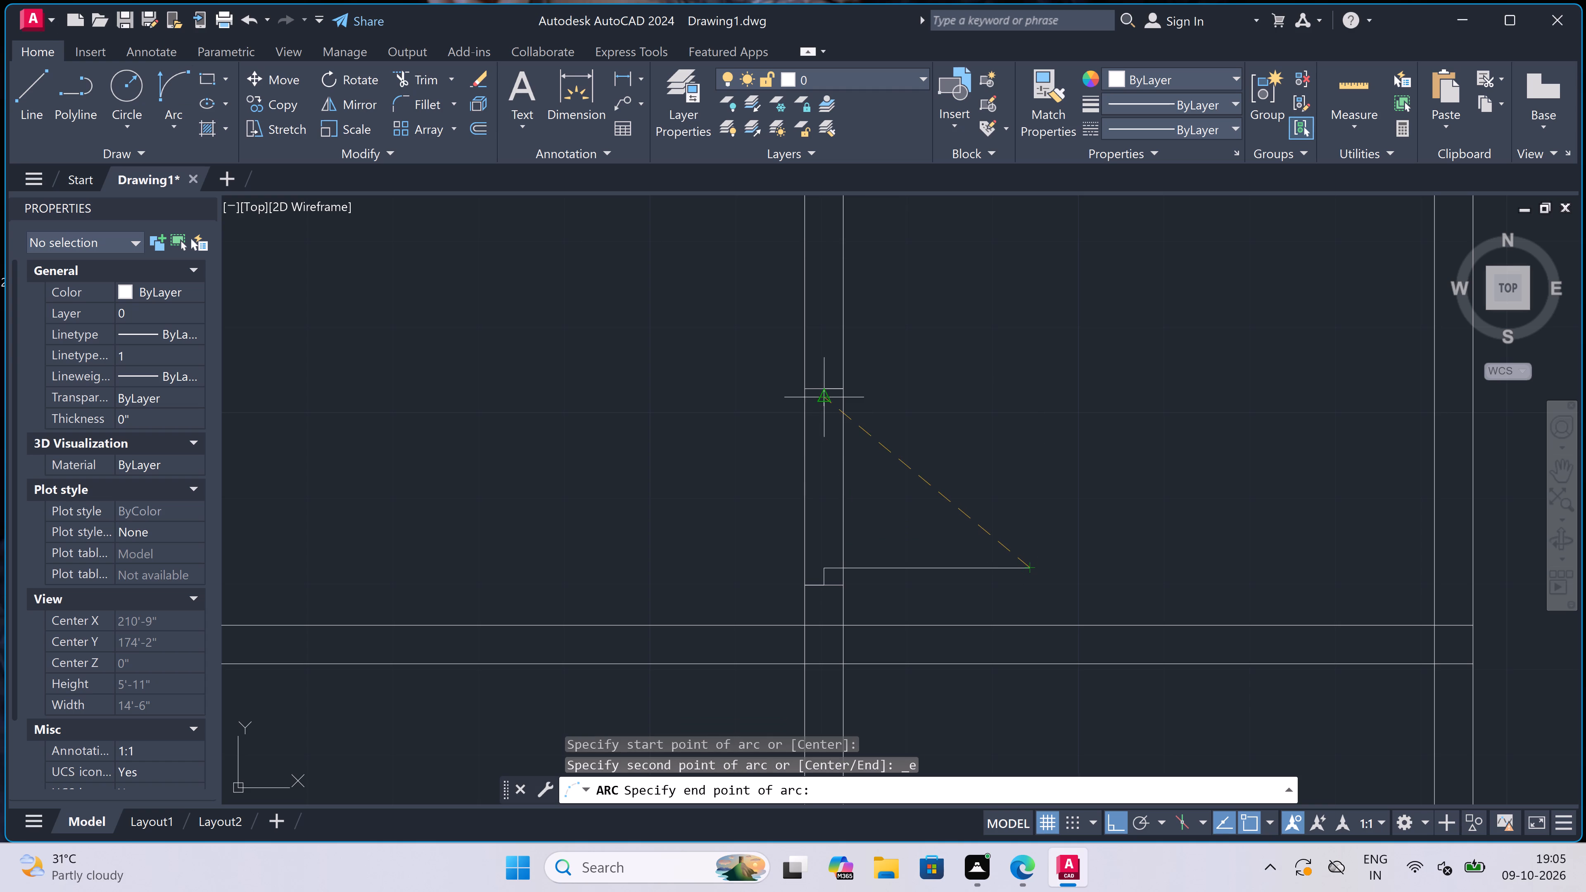
click(824, 408)
click(931, 304)
Trim both vertical partition lines out of the door opening between the two jambs.
text(tr)
key(space)
click(890, 465)
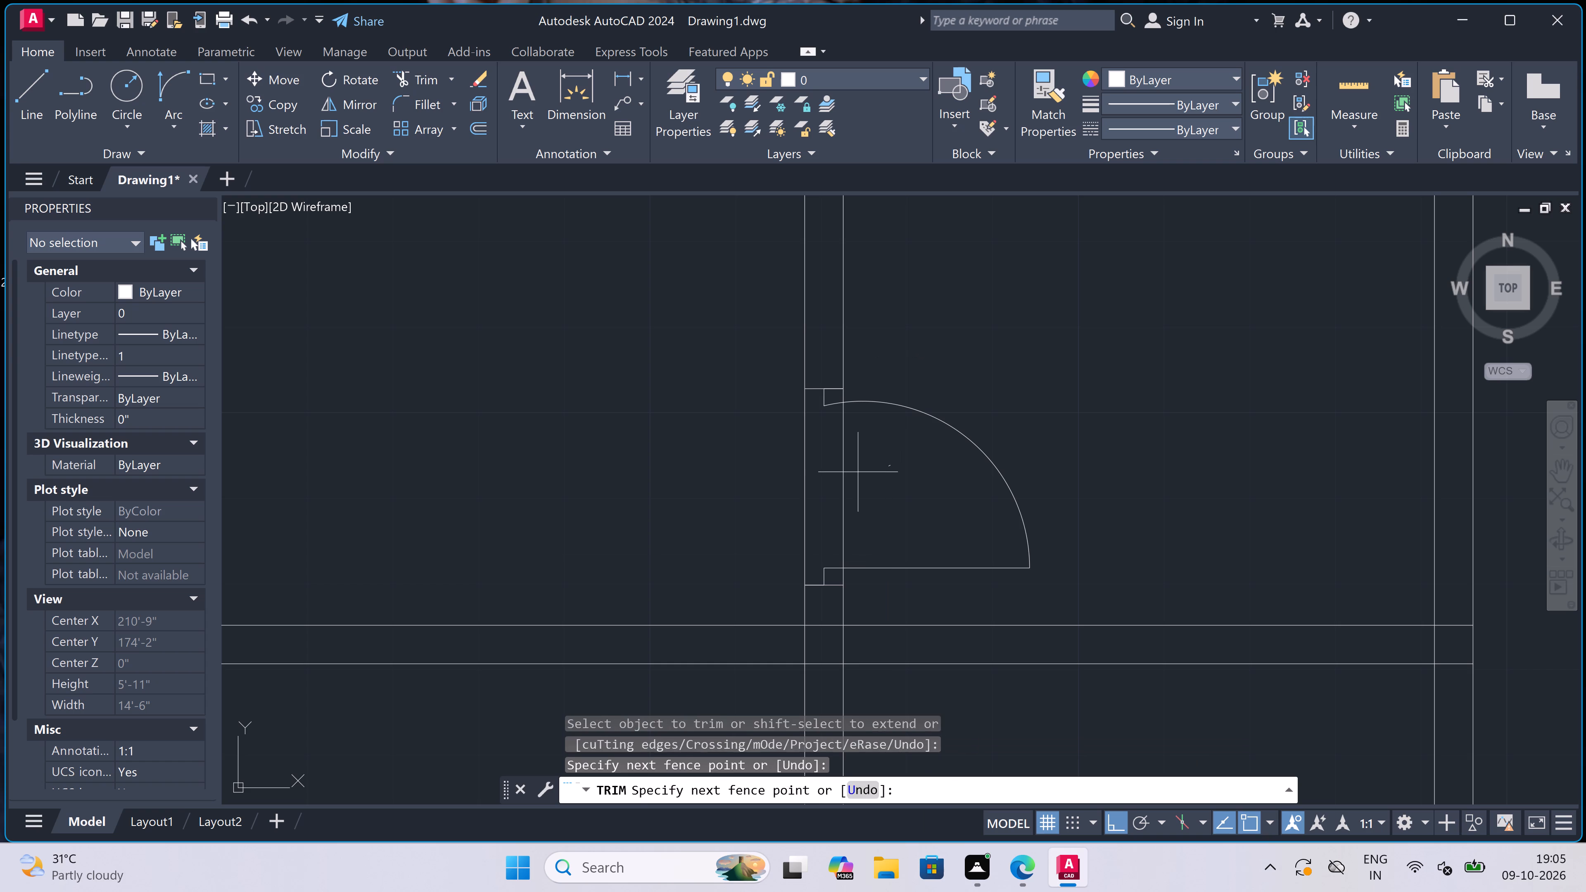
click(701, 490)
Trim the upper horizontal line and both vertical lines inside the junction of the vertical and horizontal partitions below the door.
scroll(742, 437, down, 3)
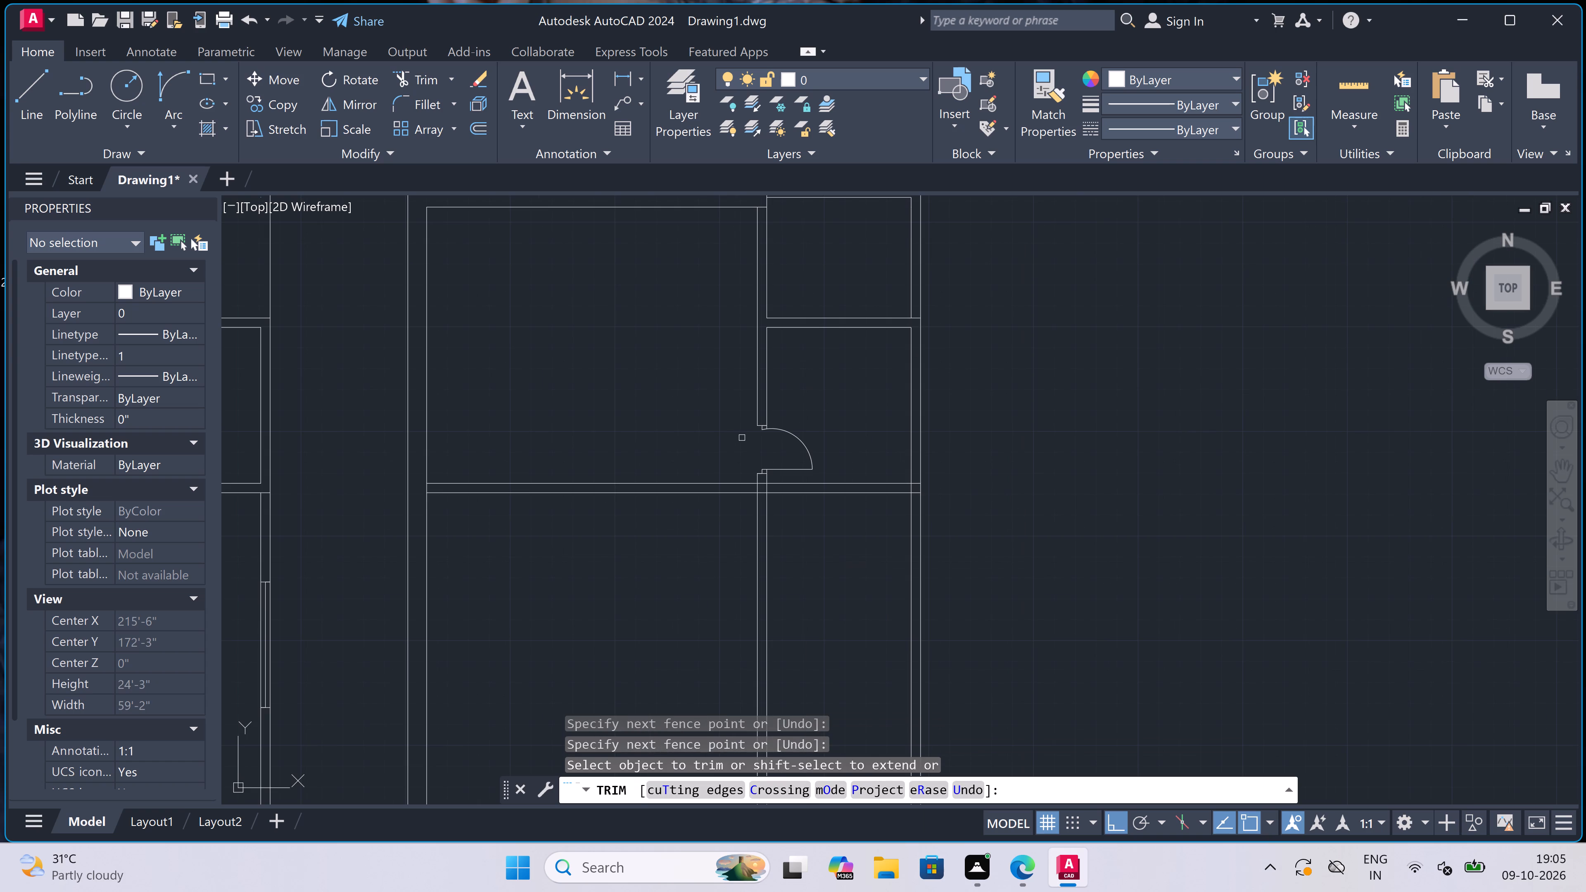
scroll(755, 483, up, 4)
click(784, 472)
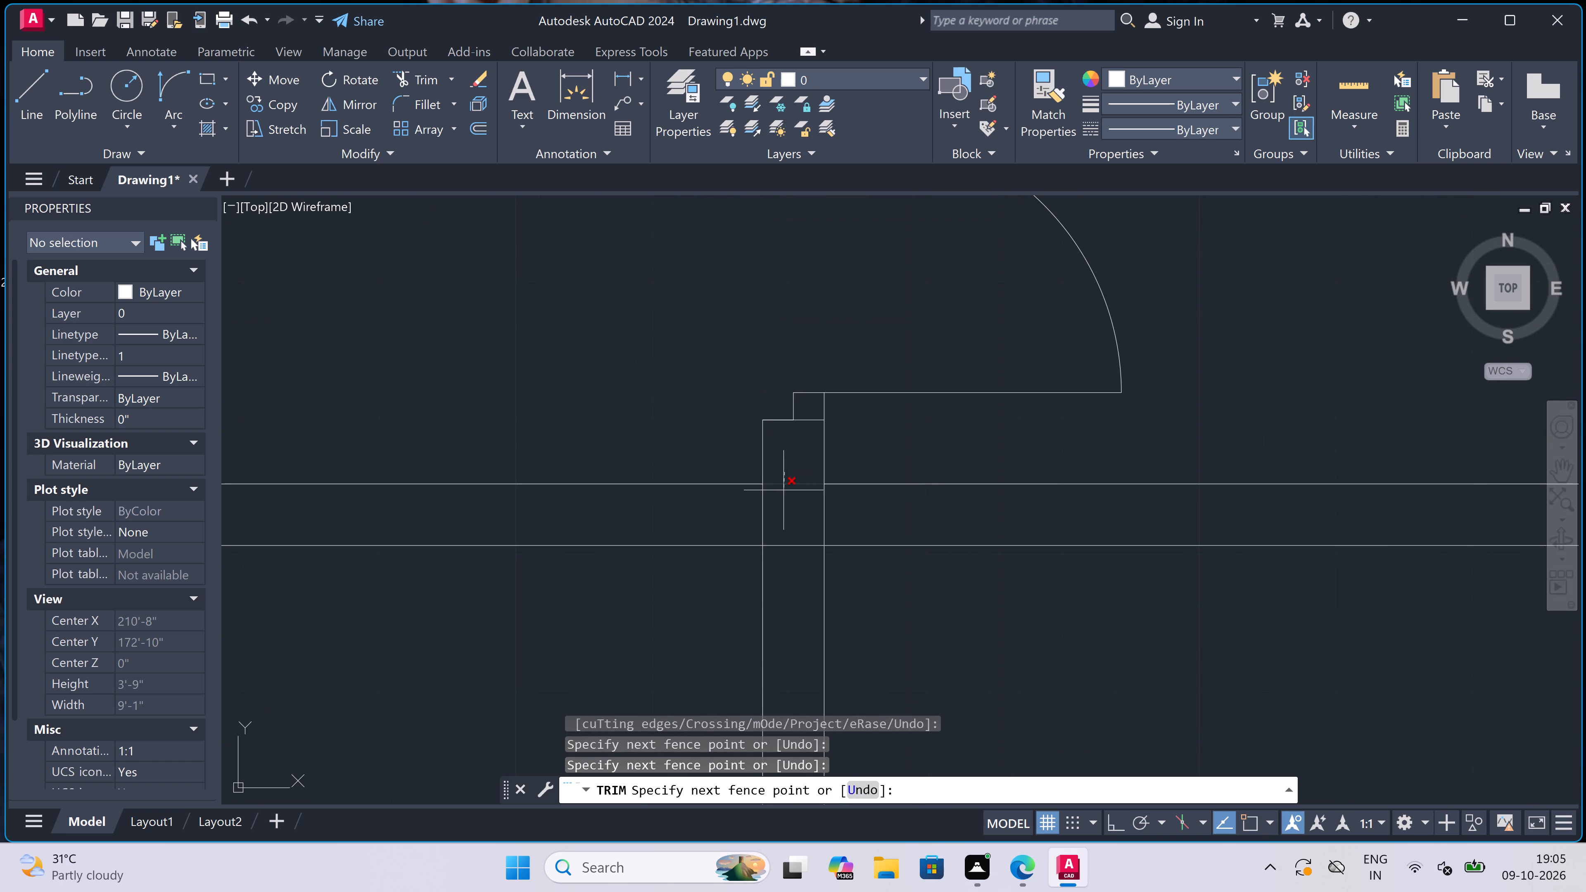
click(784, 514)
drag(791, 515, 800, 511)
click(863, 503)
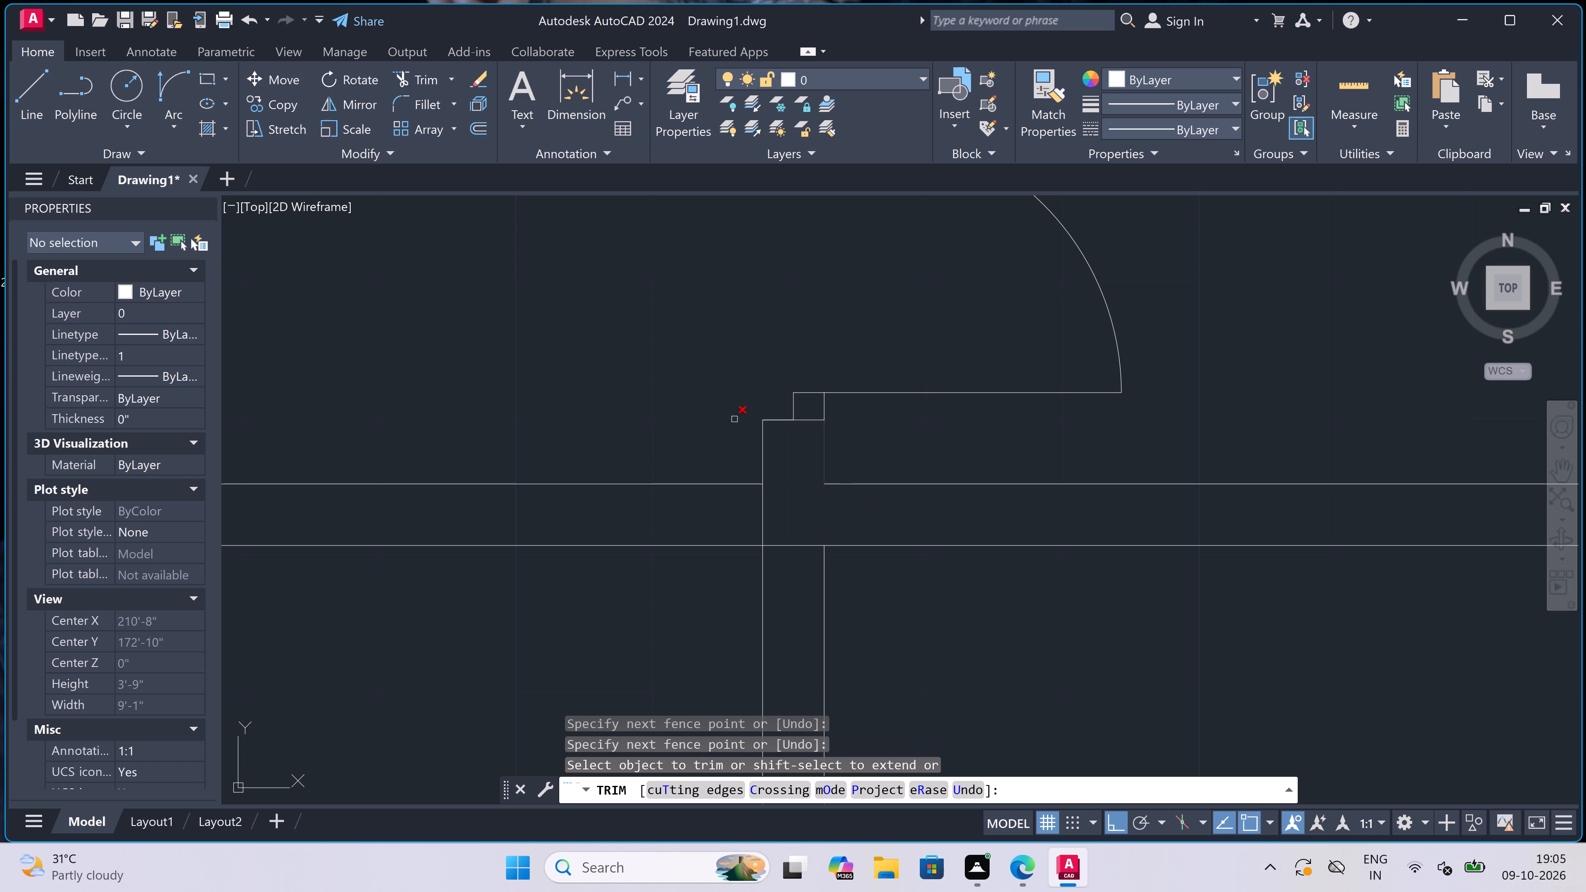
scroll(662, 332, down, 4)
scroll(670, 366, up, 4)
click(717, 328)
click(683, 334)
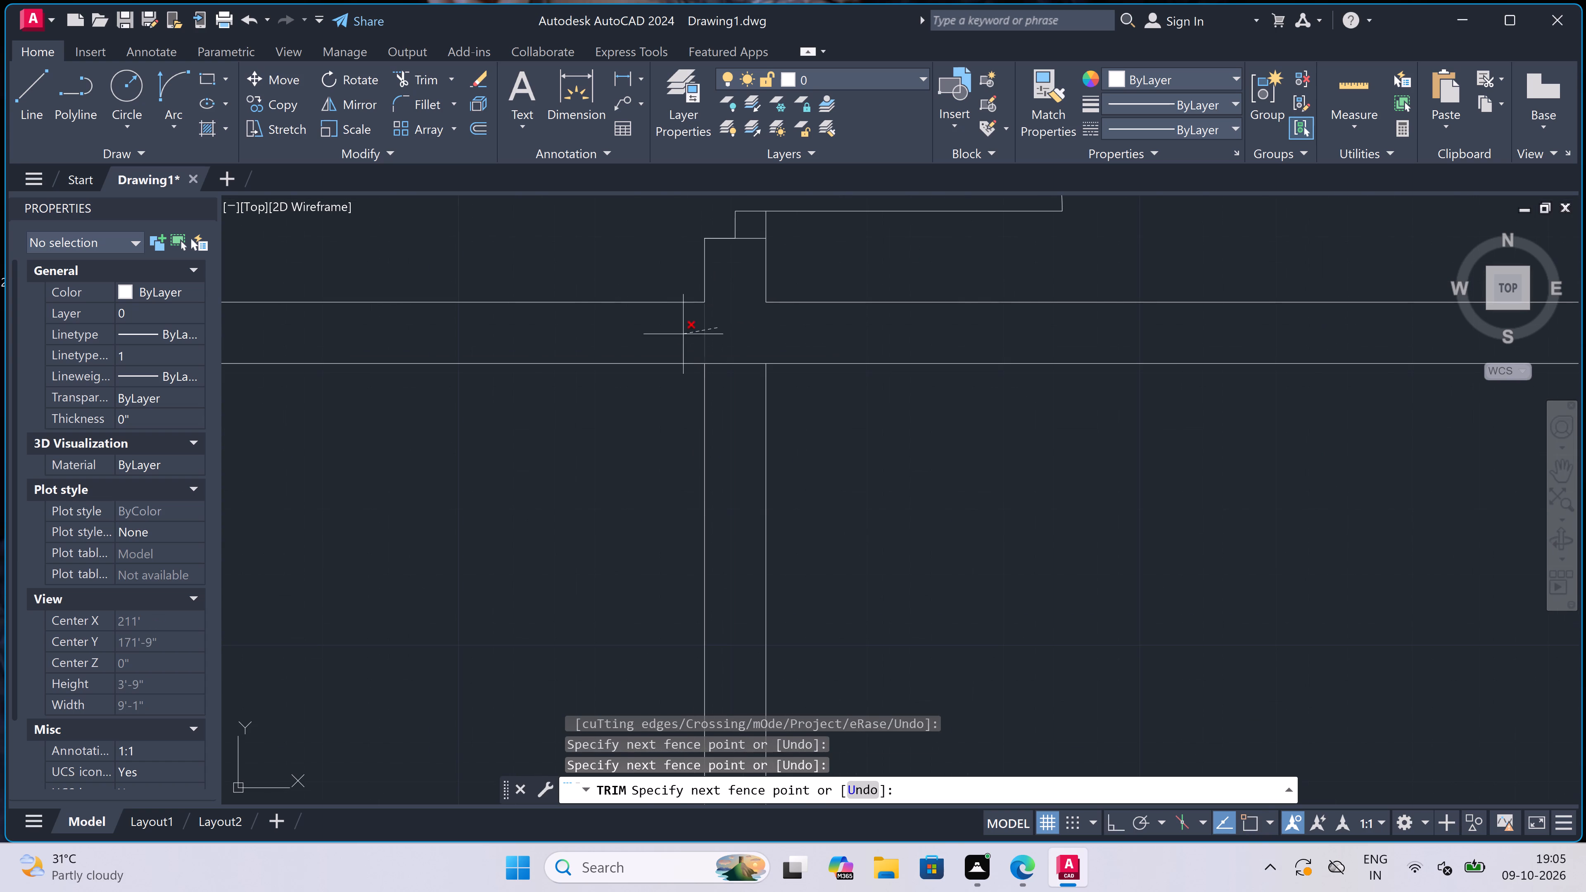
Trim the horizontal partition's line ends inside the right-hand wall and that wall's inner line between the two partition lines.
scroll(684, 334, down, 3)
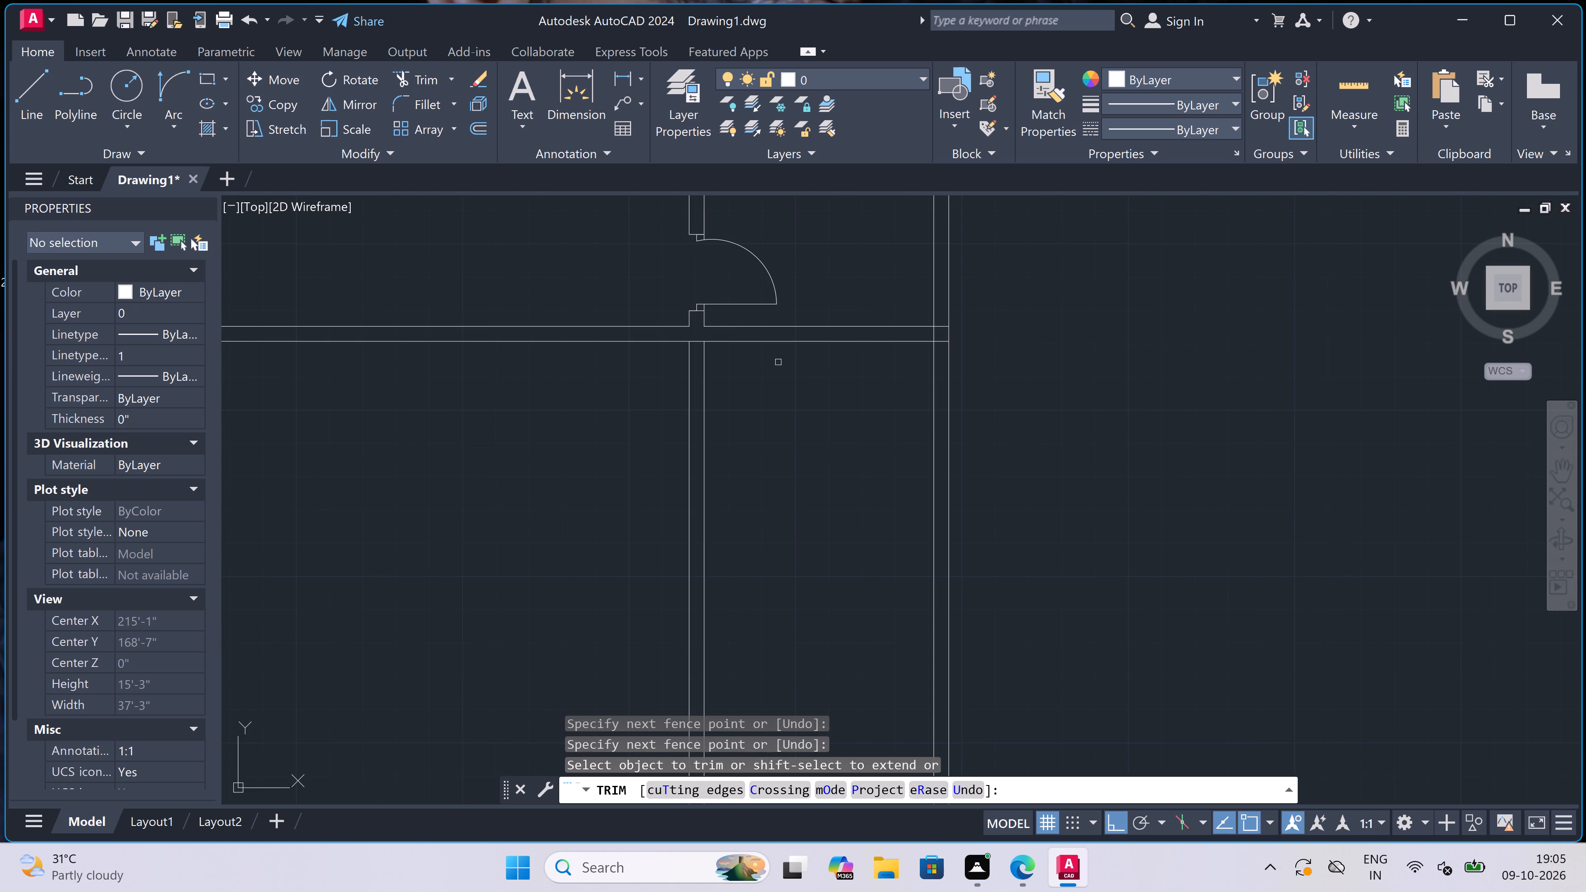
scroll(914, 331, up, 3)
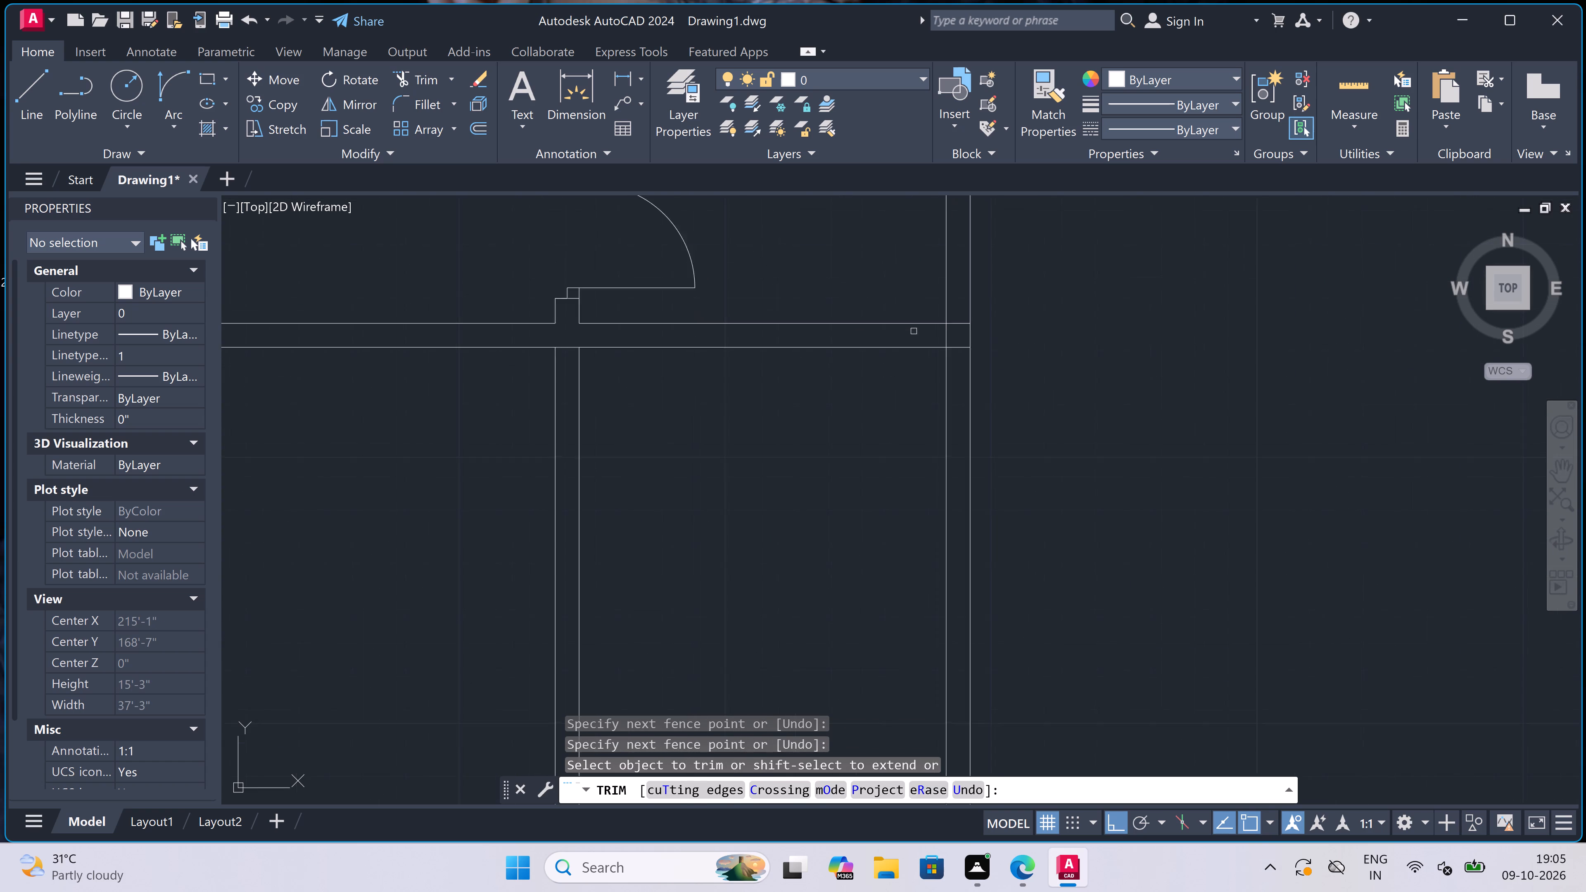
click(1030, 282)
click(1037, 440)
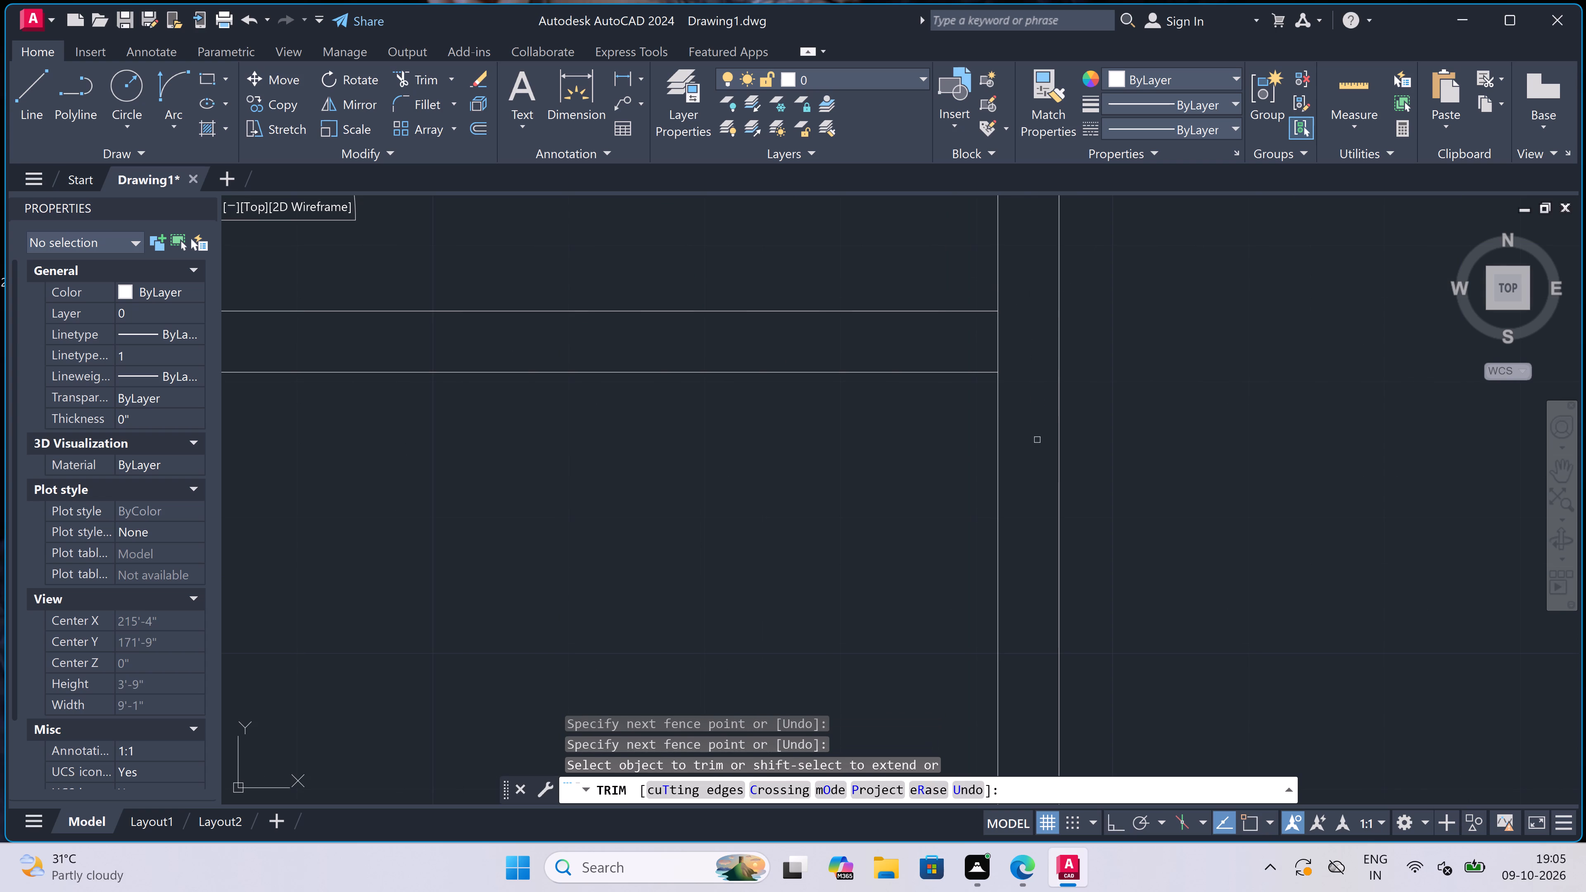
scroll(1038, 362, up, 2)
click(1007, 320)
click(738, 313)
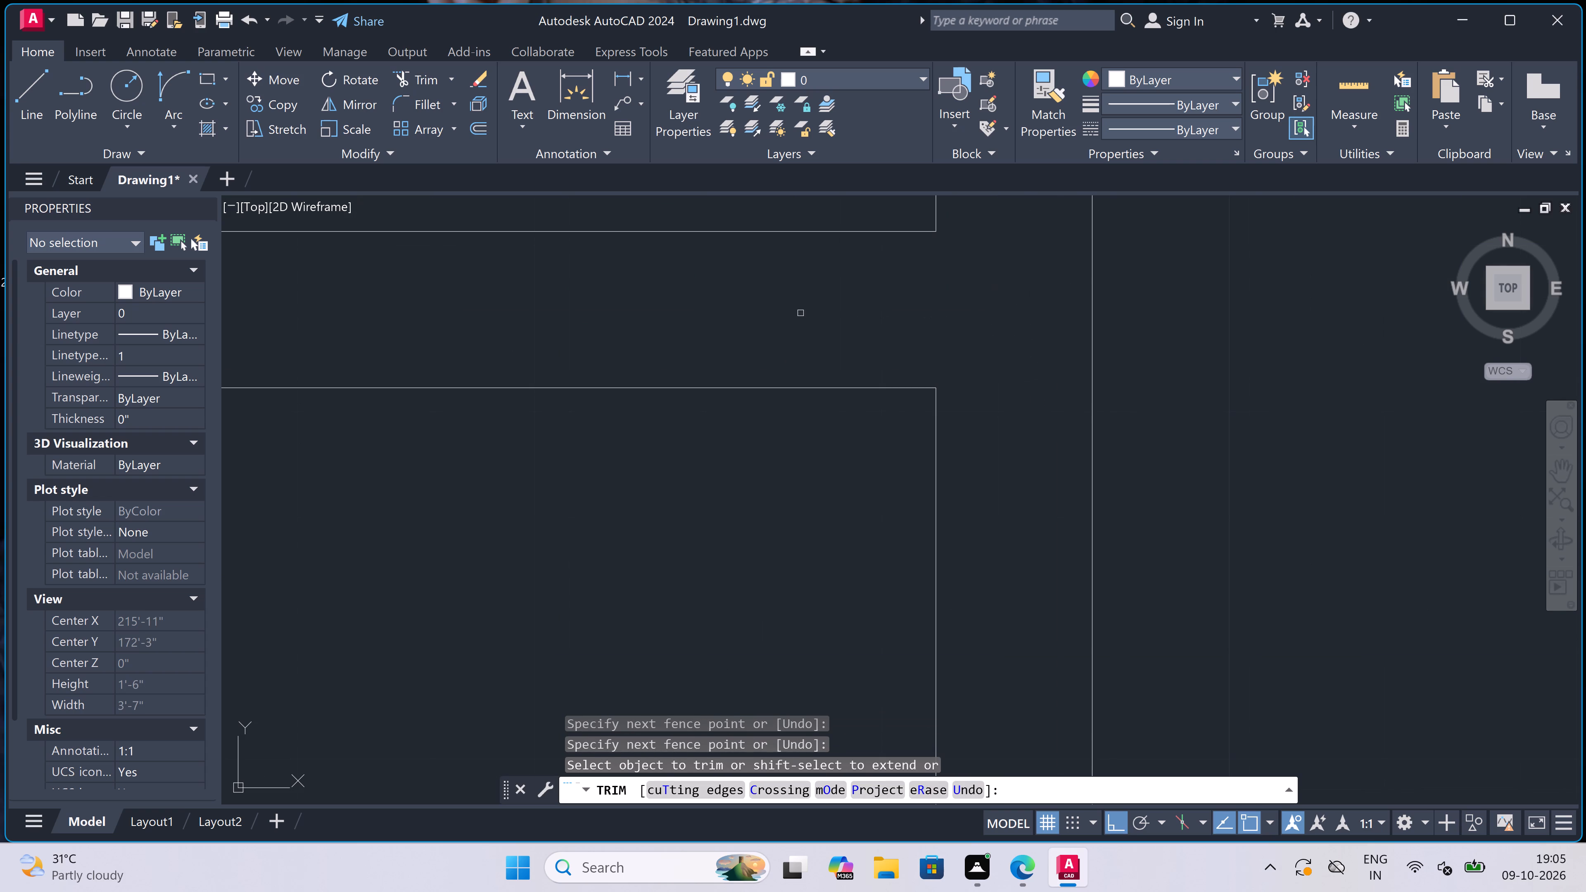
Trim the left-hand wall's inner line between the two lines of the horizontal partition below the large room.
scroll(802, 313, down, 9)
scroll(717, 282, up, 2)
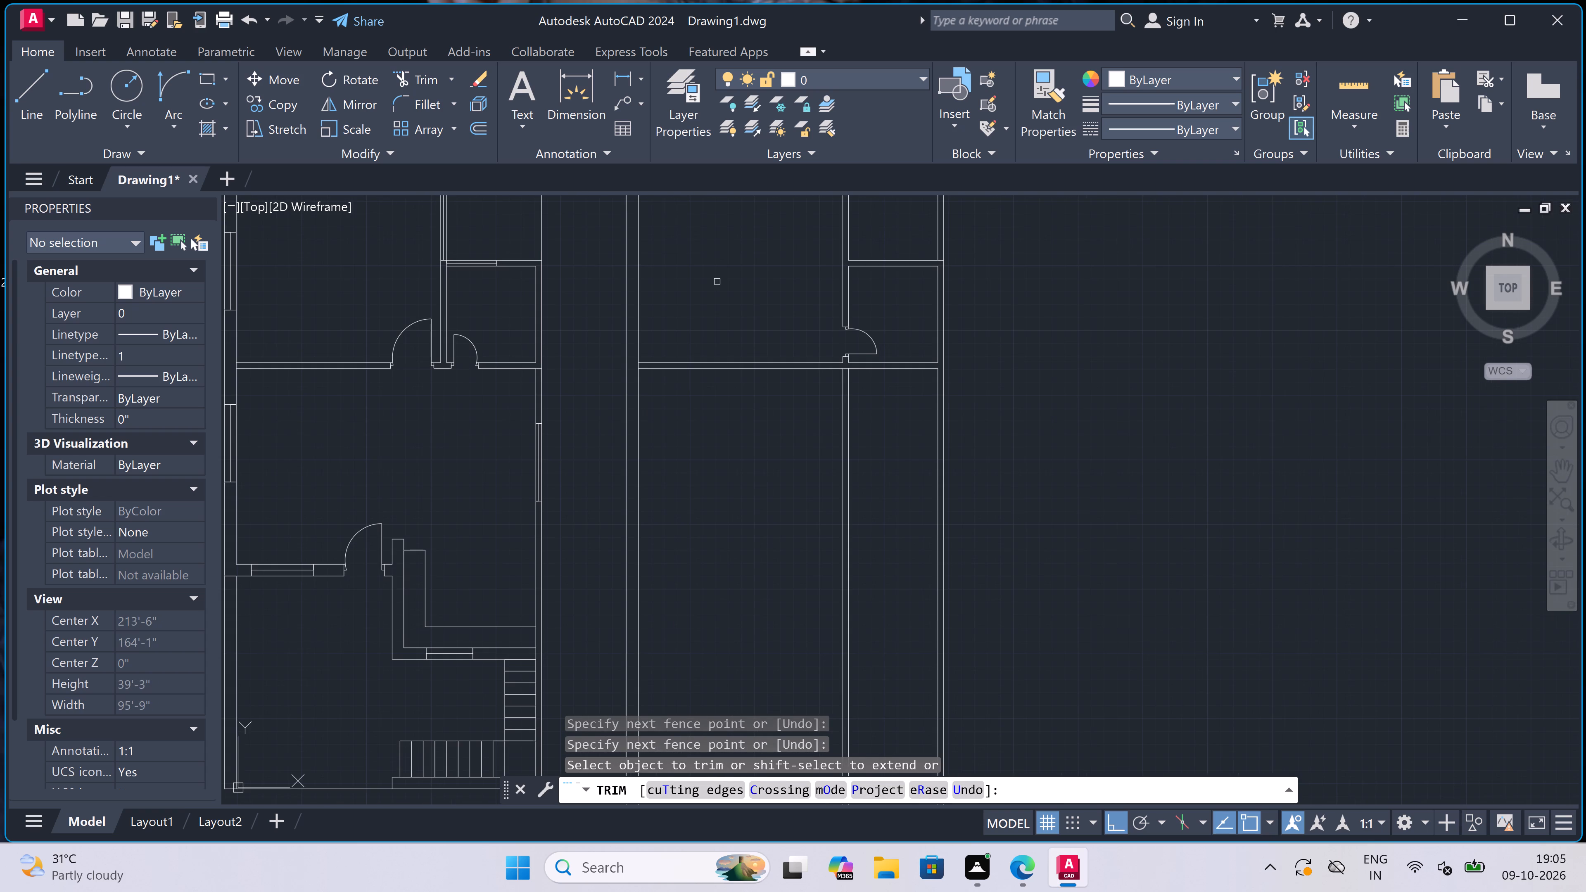
scroll(623, 367, up, 3)
scroll(688, 356, up, 1)
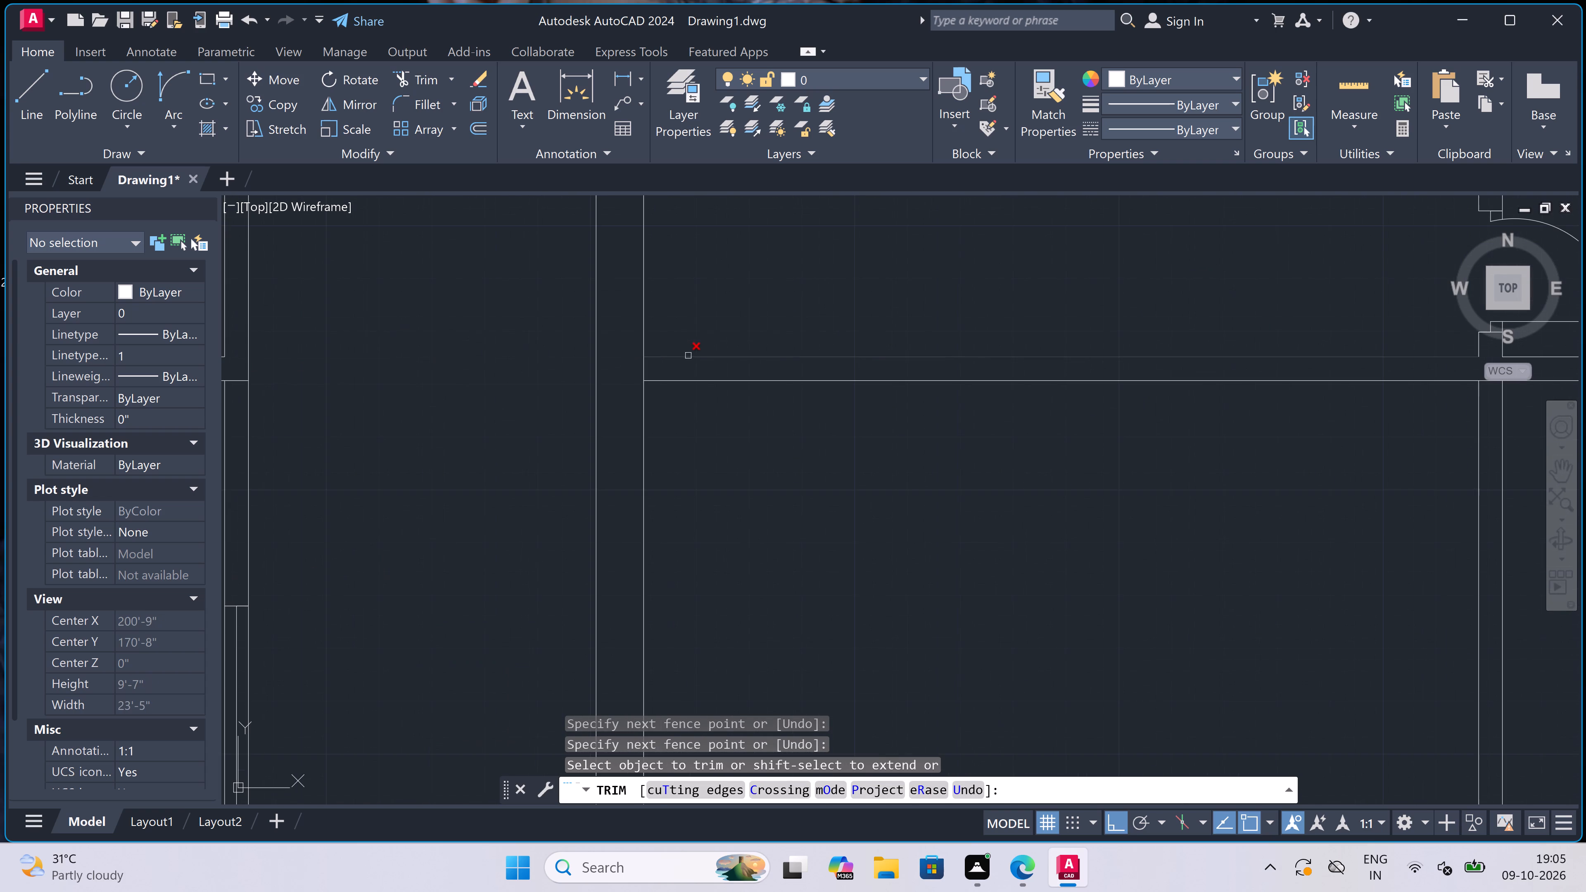
scroll(646, 366, up, 3)
click(636, 367)
scroll(636, 367, down, 4)
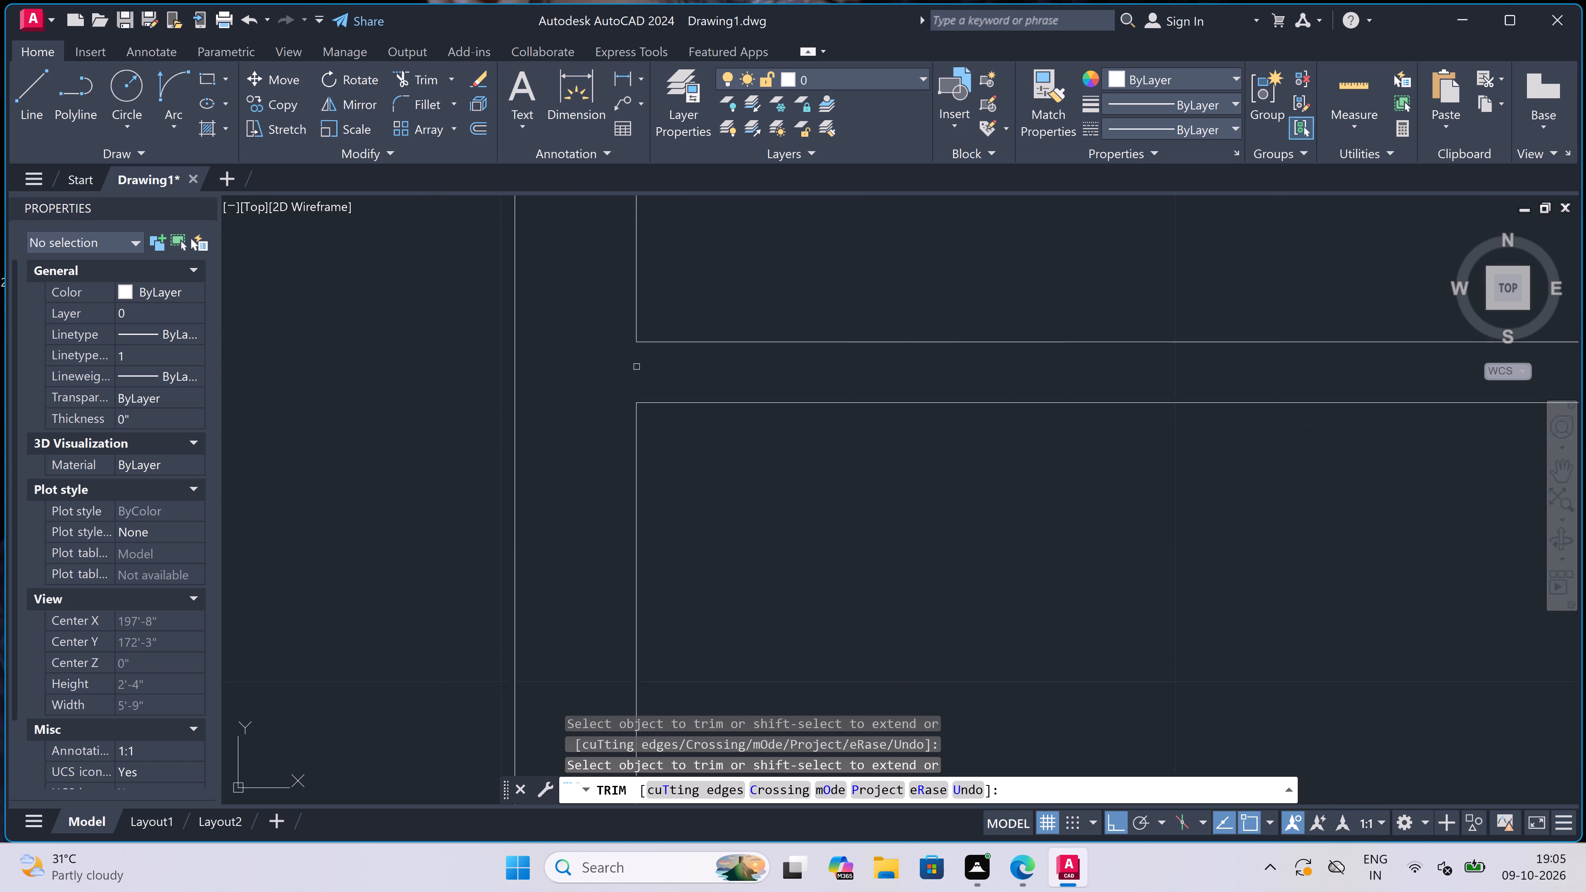
scroll(638, 368, down, 2)
scroll(686, 308, down, 2)
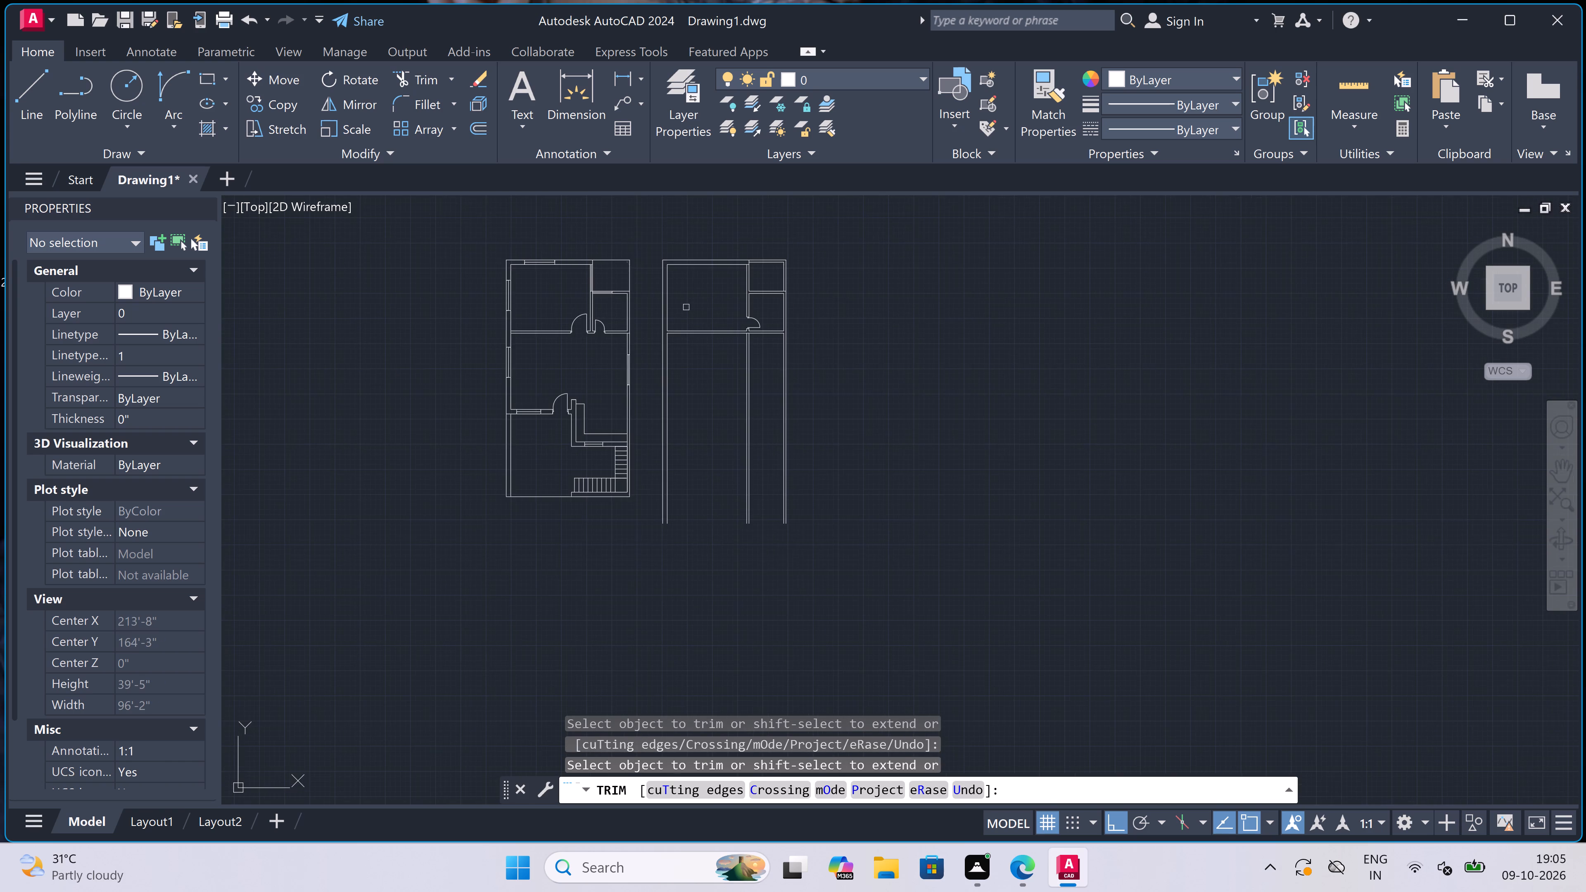
scroll(694, 275, up, 2)
key(Escape)
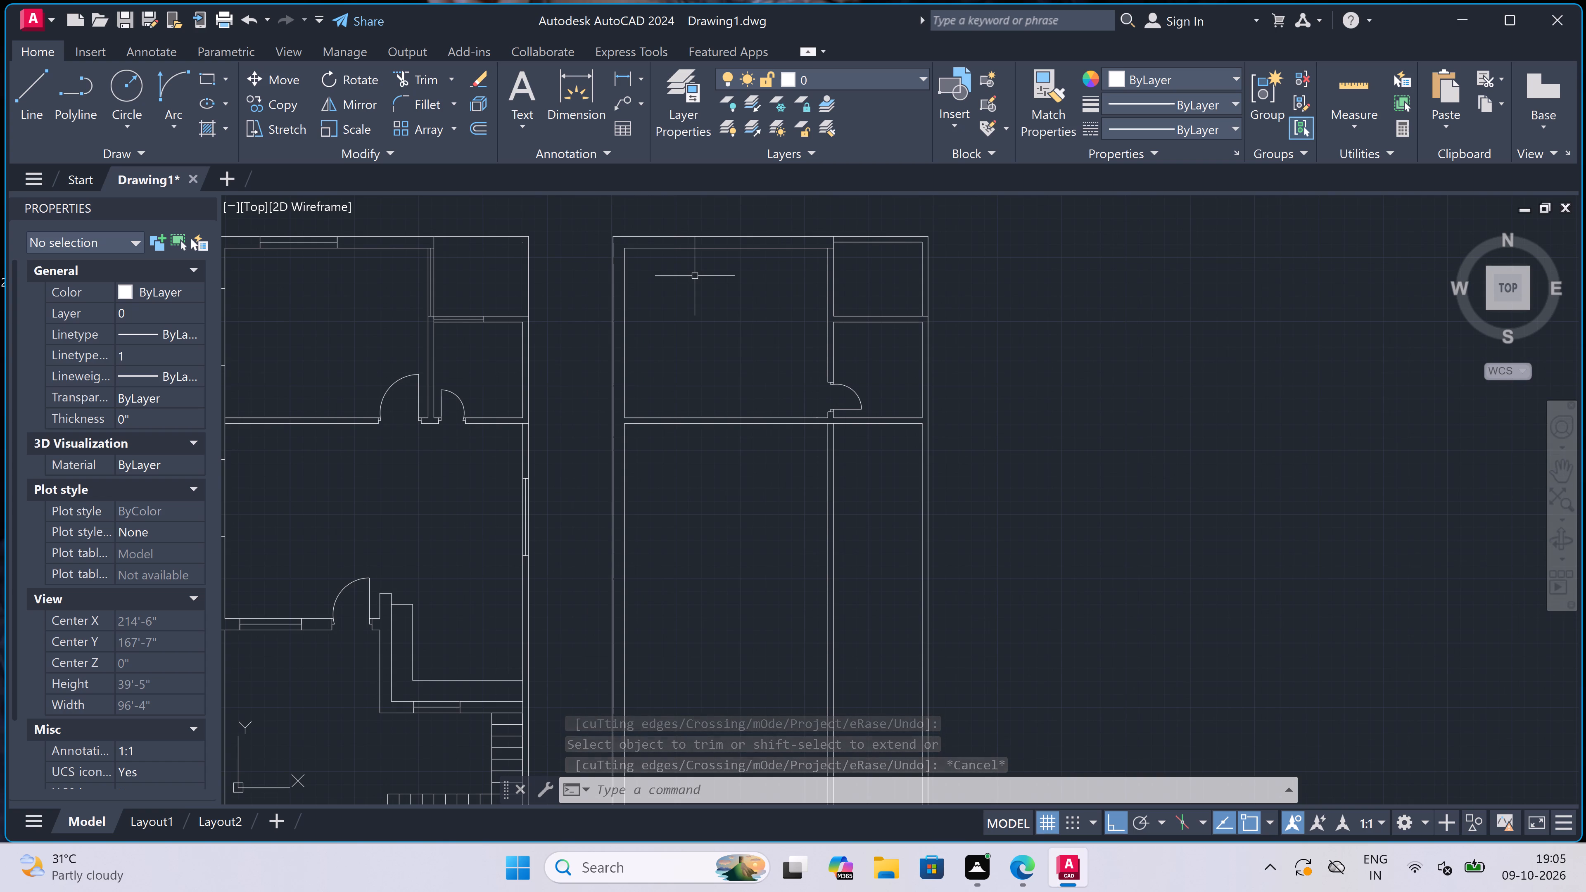
Start an offset, picking the distance's first point on the lower line of the horizontal partition below the large room.
scroll(680, 420, up, 2)
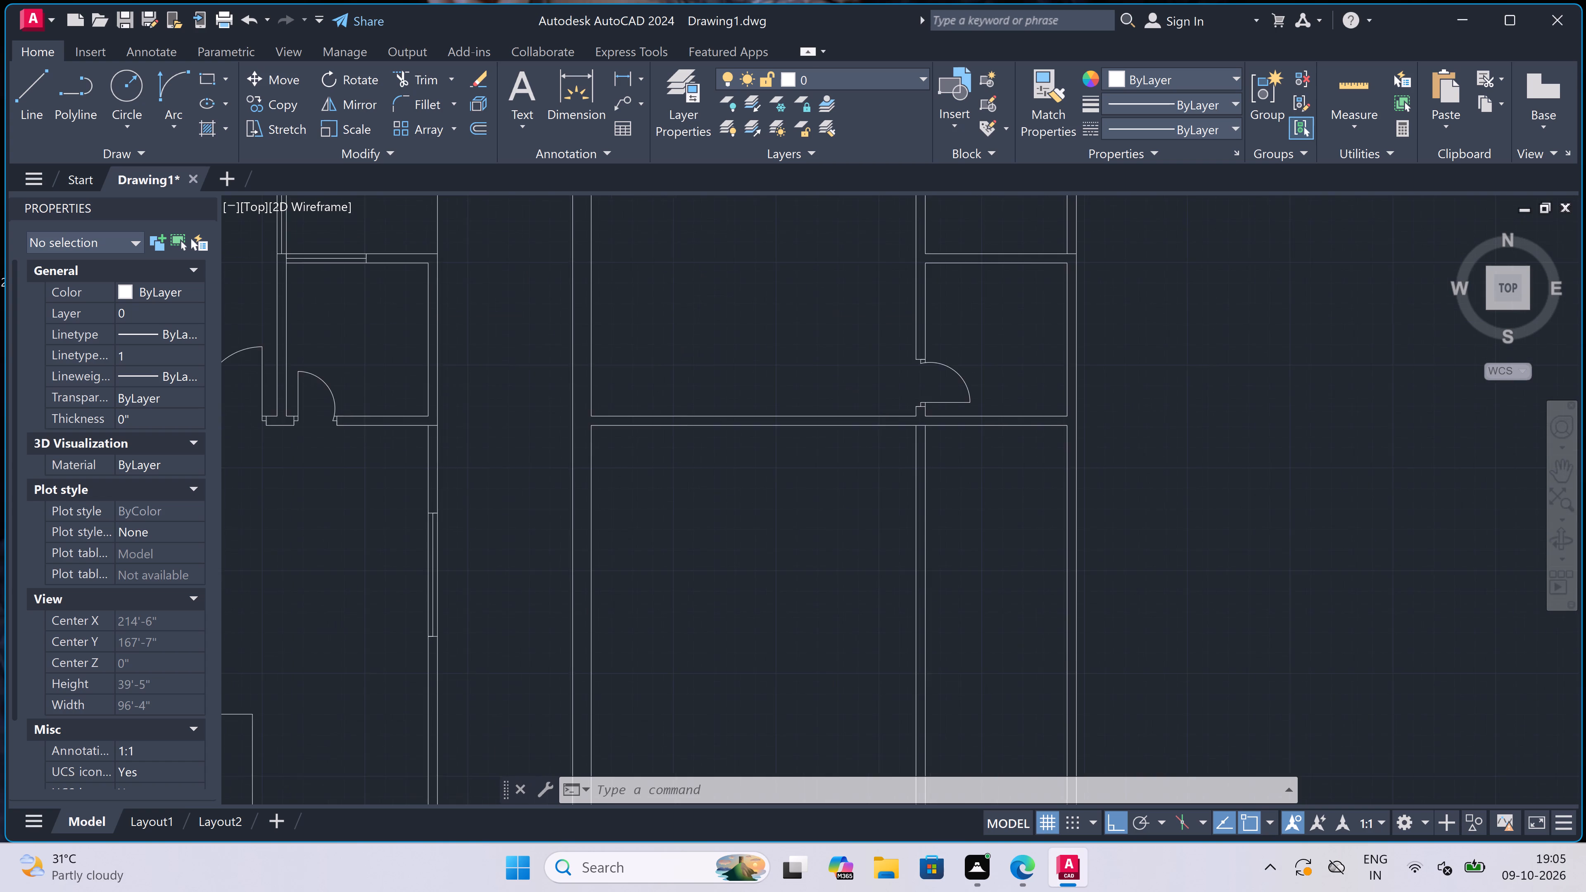
key(o)
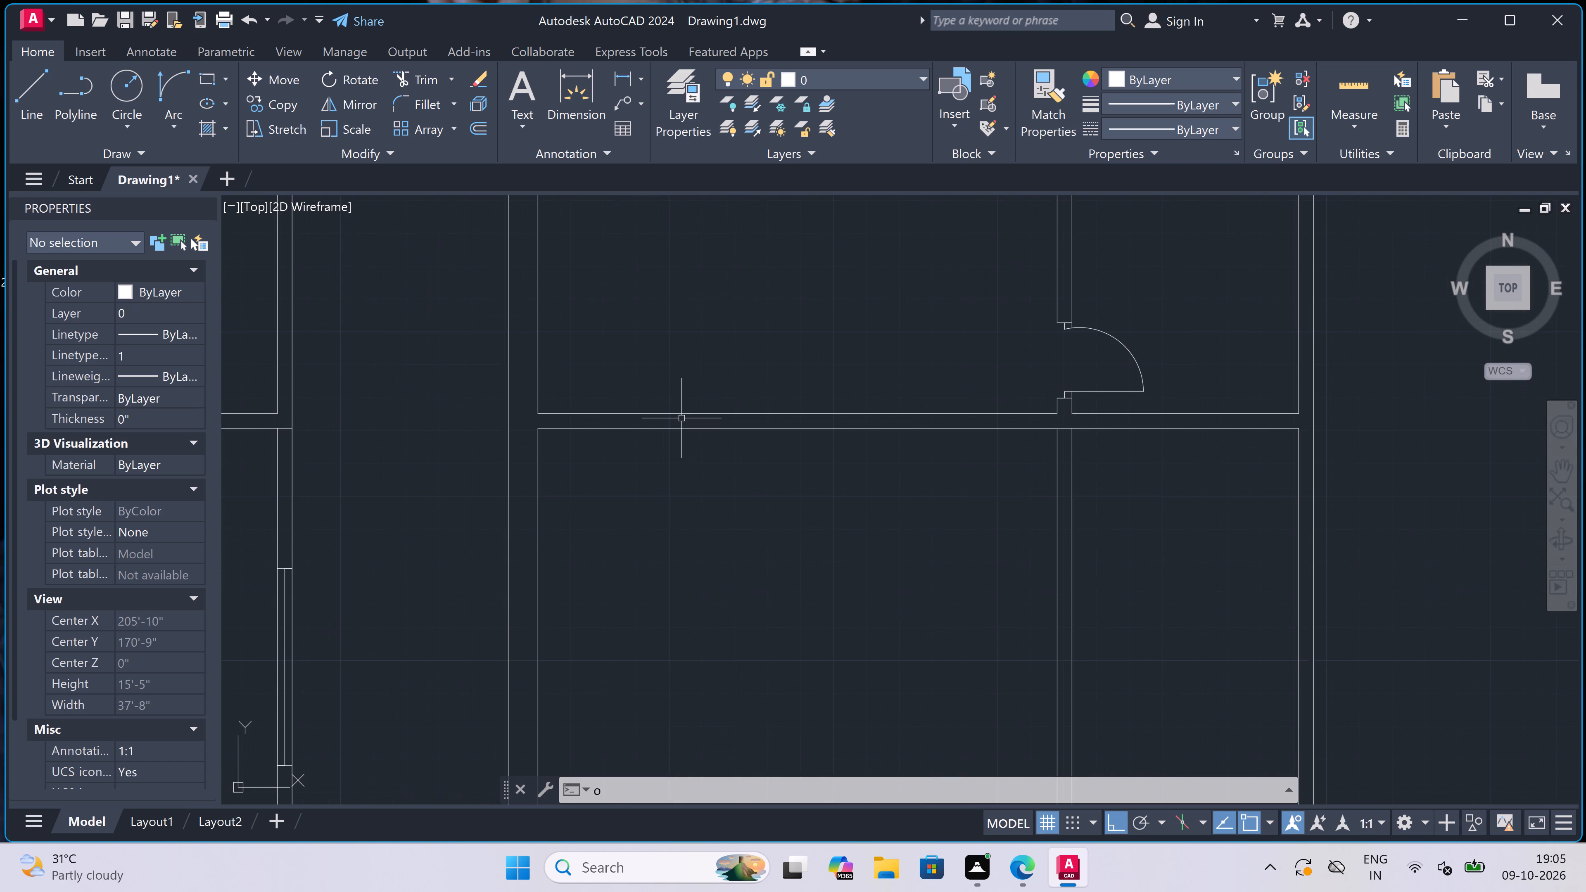
key(space)
drag(678, 434, 678, 453)
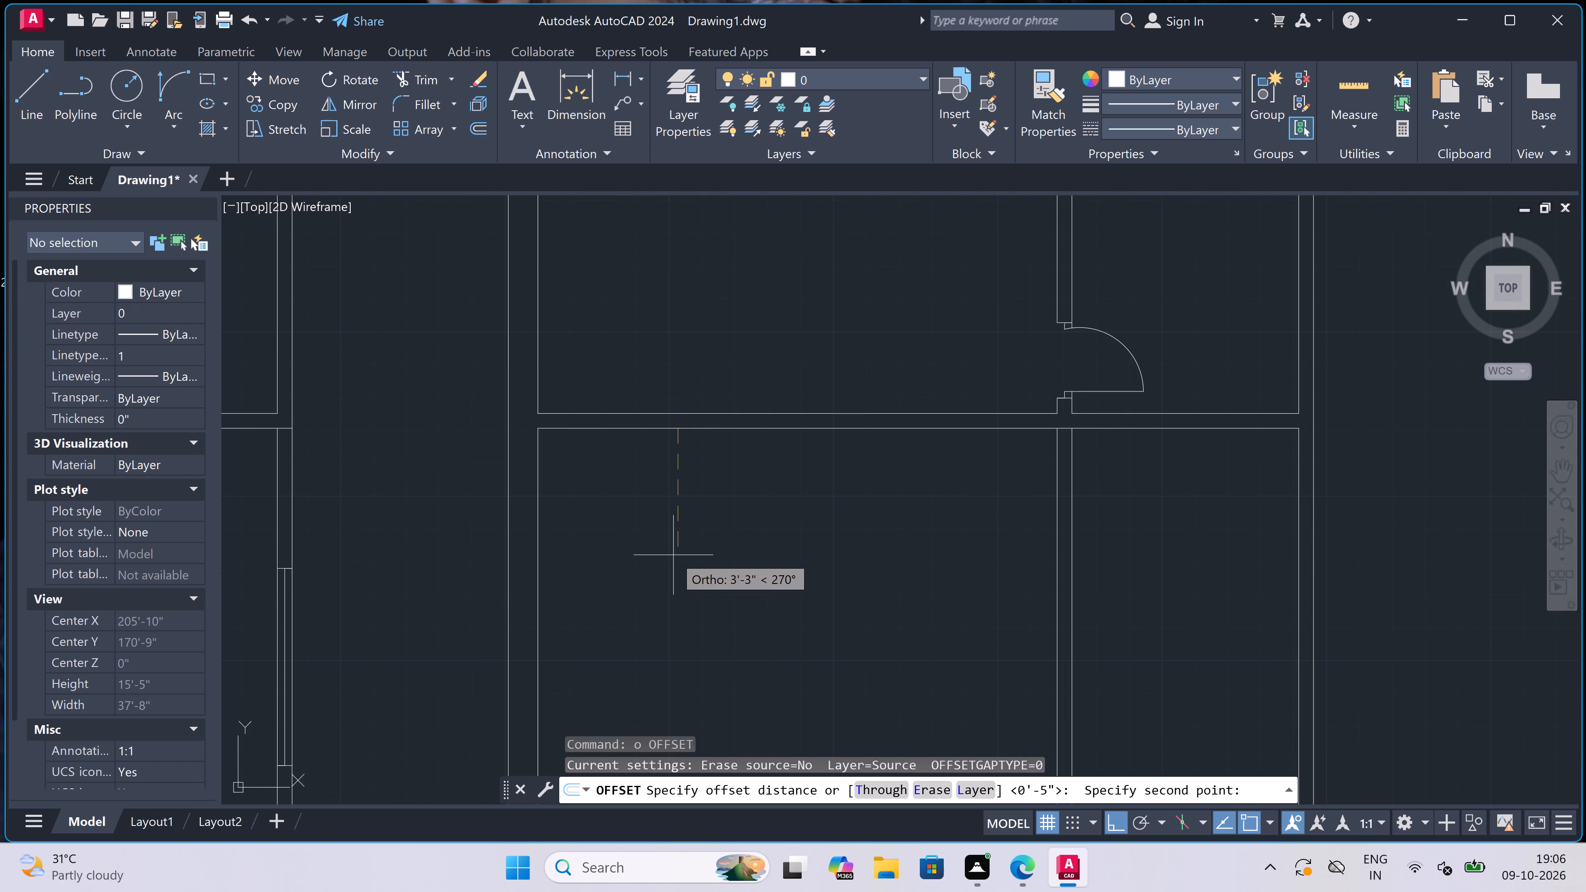
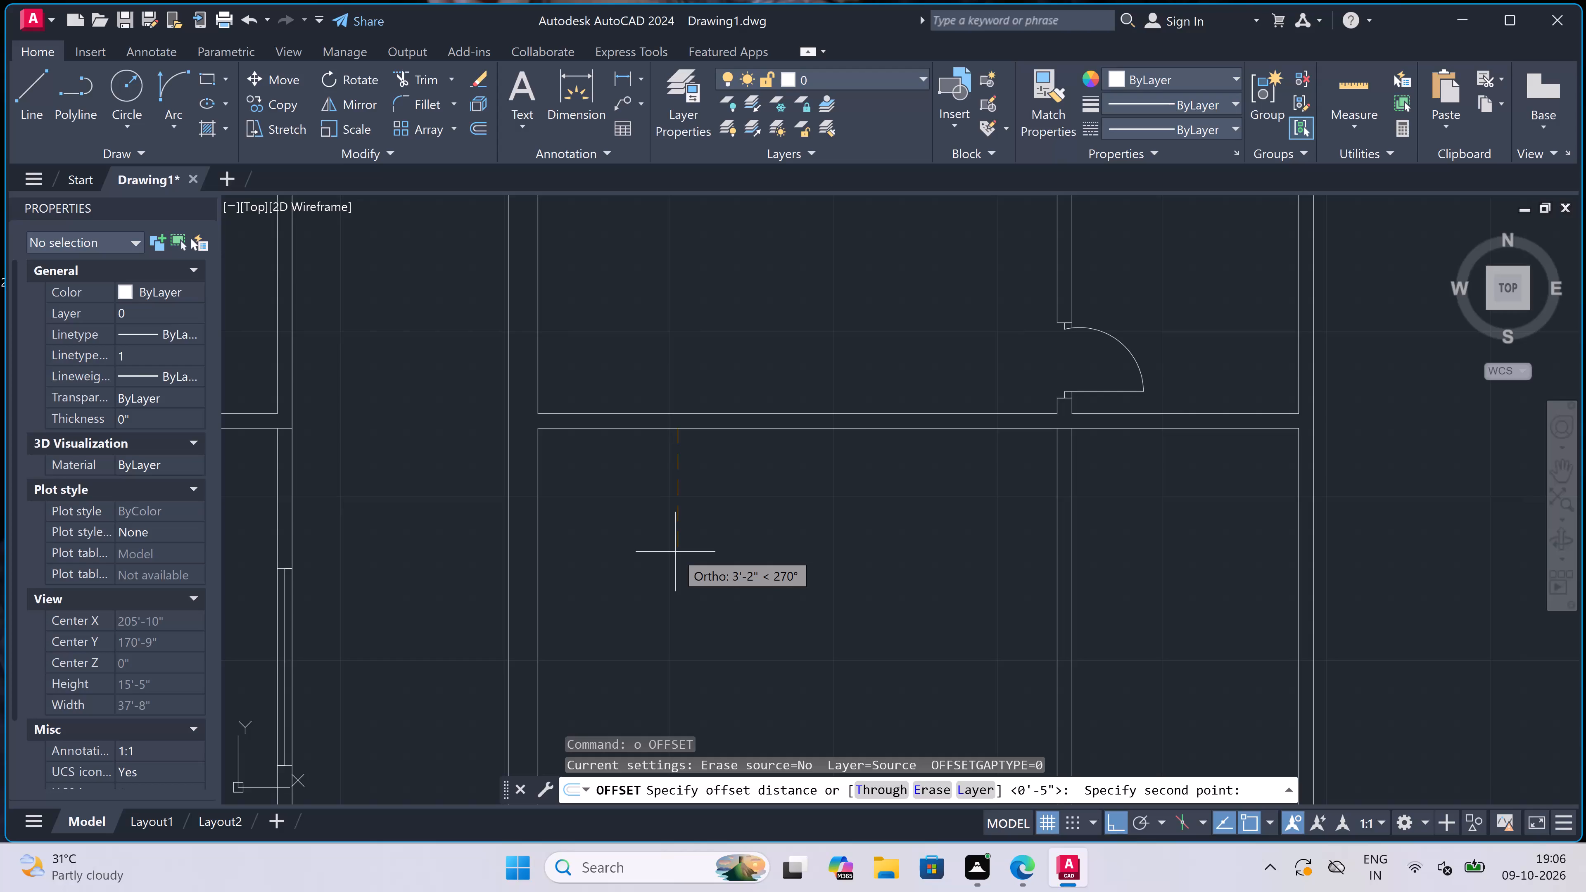
Offset the lower line of the horizontal partition below the large room 8' downward.
text(8')
key(space)
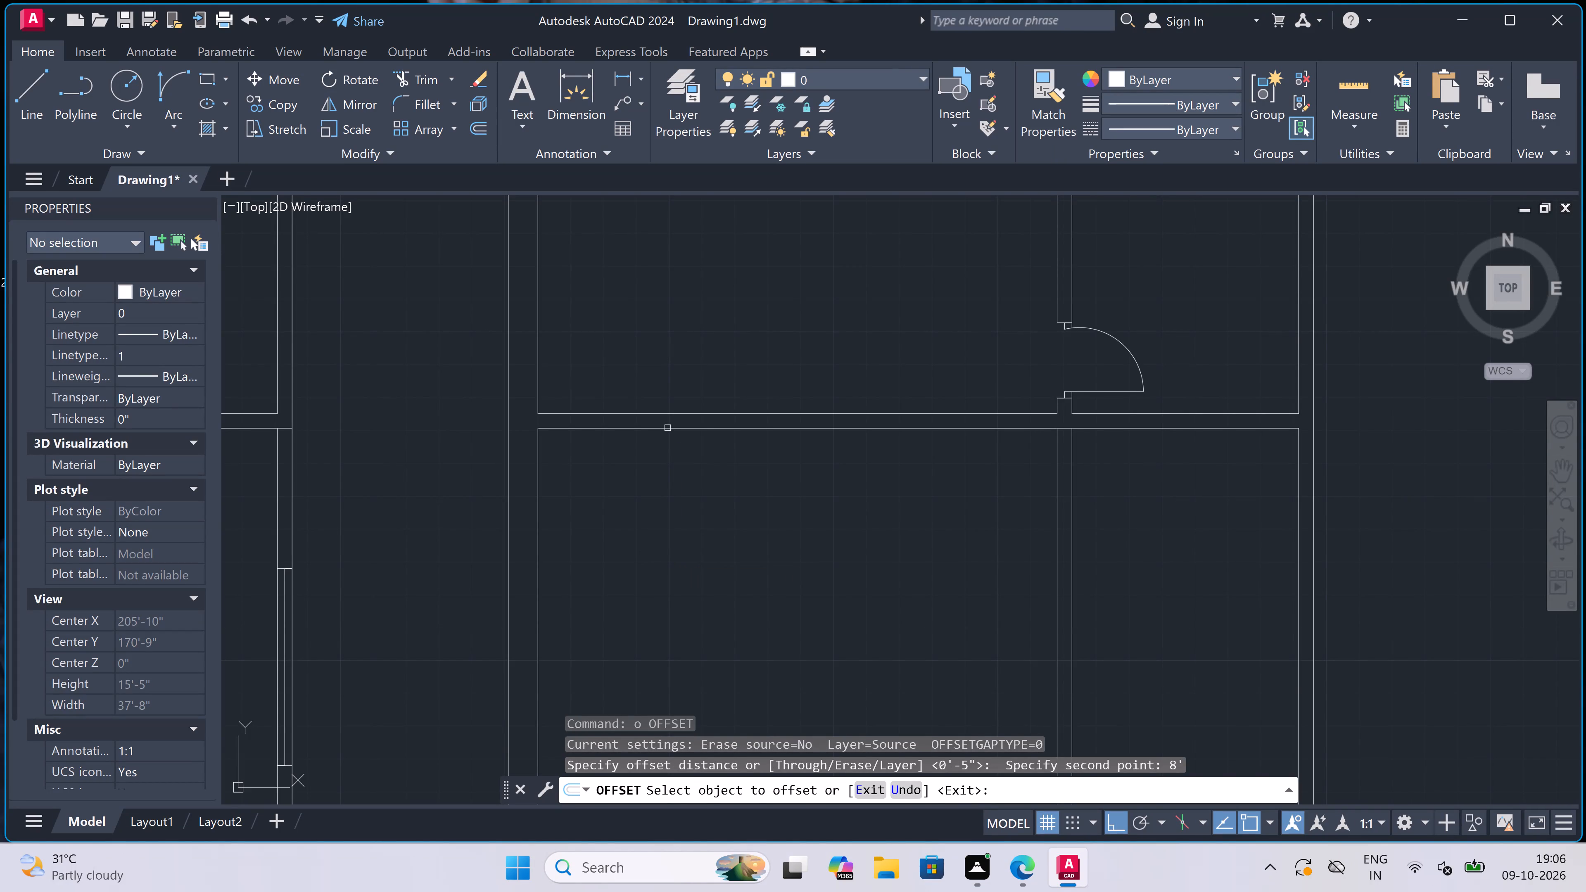
drag(667, 428, 668, 433)
click(674, 501)
scroll(675, 501, down, 4)
scroll(671, 563, up, 3)
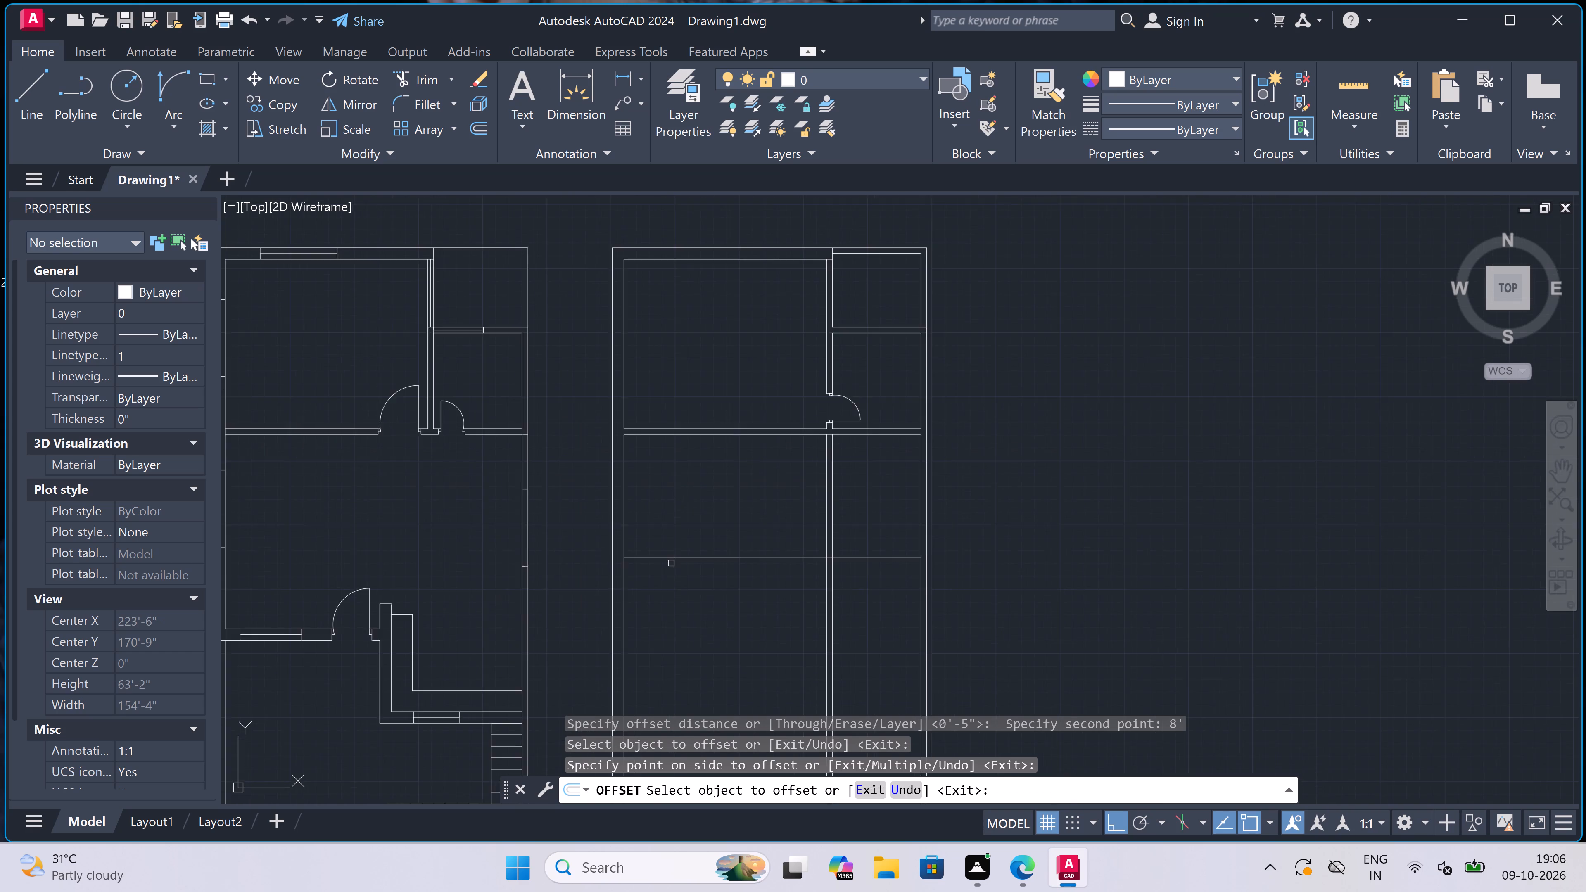
key(Escape)
key(c)
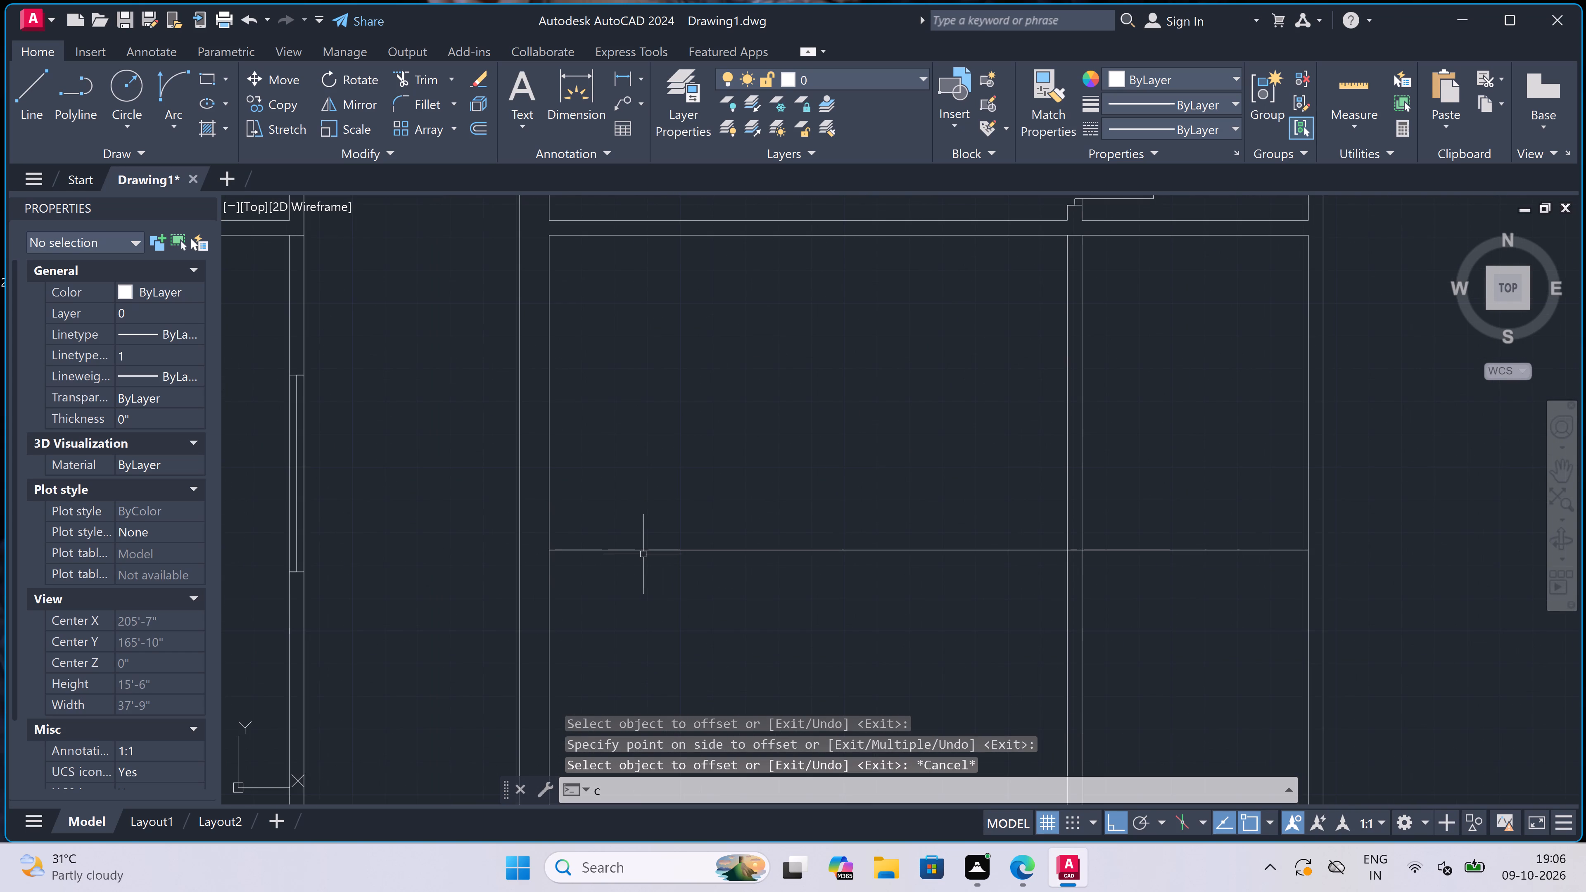
key(Escape)
Offset the new horizontal line 4.5" downward to form a second horizontal partition.
key(space)
click(644, 550)
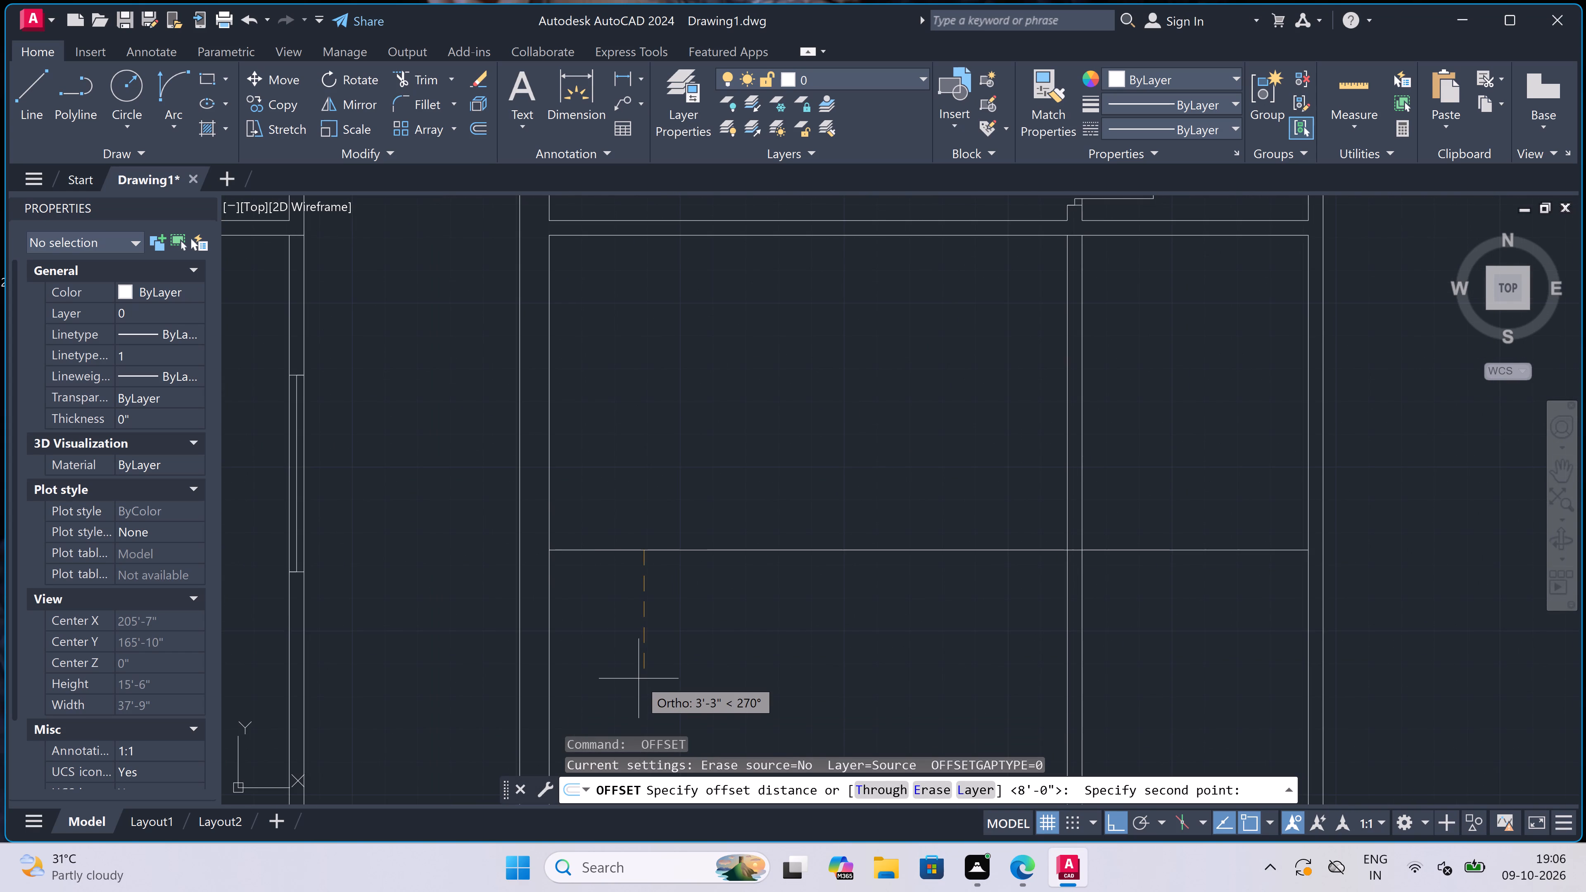
text(4.5")
key(space)
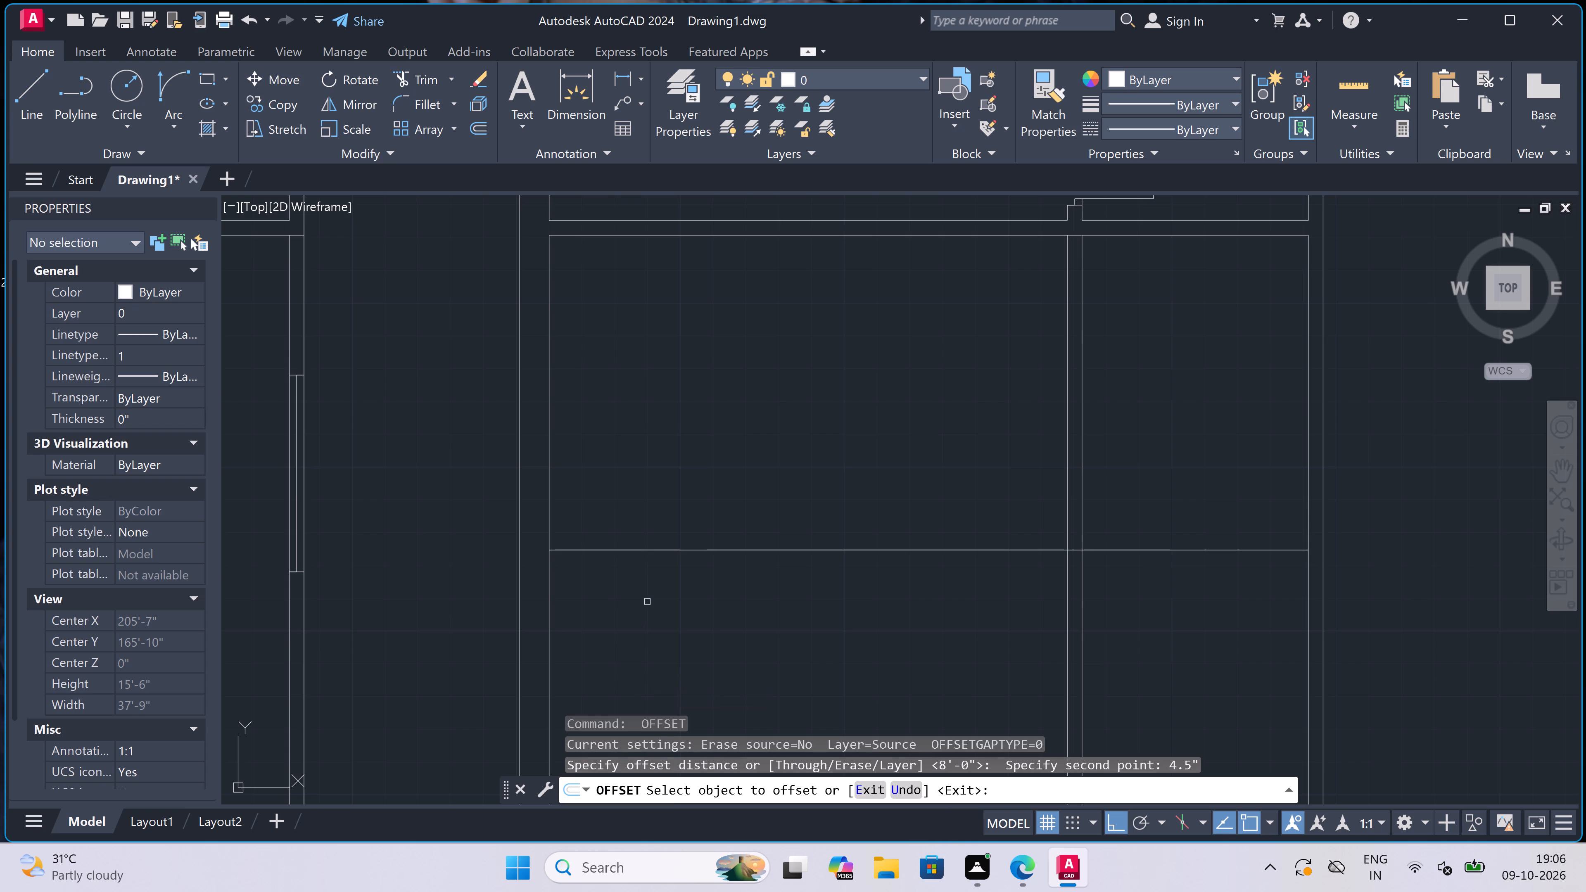
drag(646, 550, 641, 579)
click(633, 624)
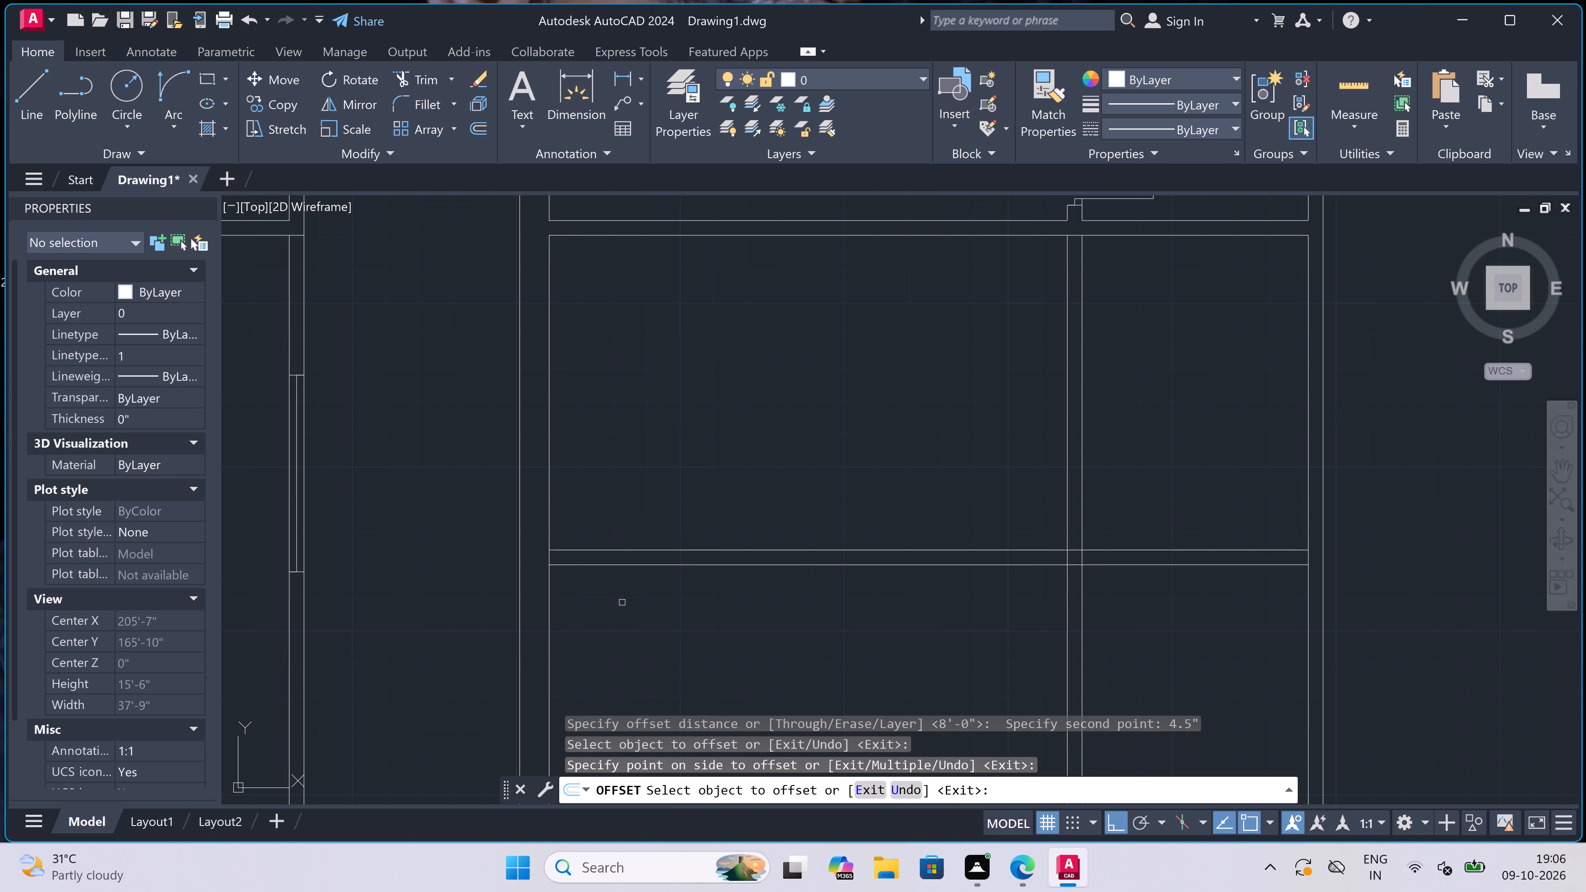
key(Escape)
Offset the second plan's left-hand wall inner line 7'6" to the right, below the large room.
key(space)
click(547, 451)
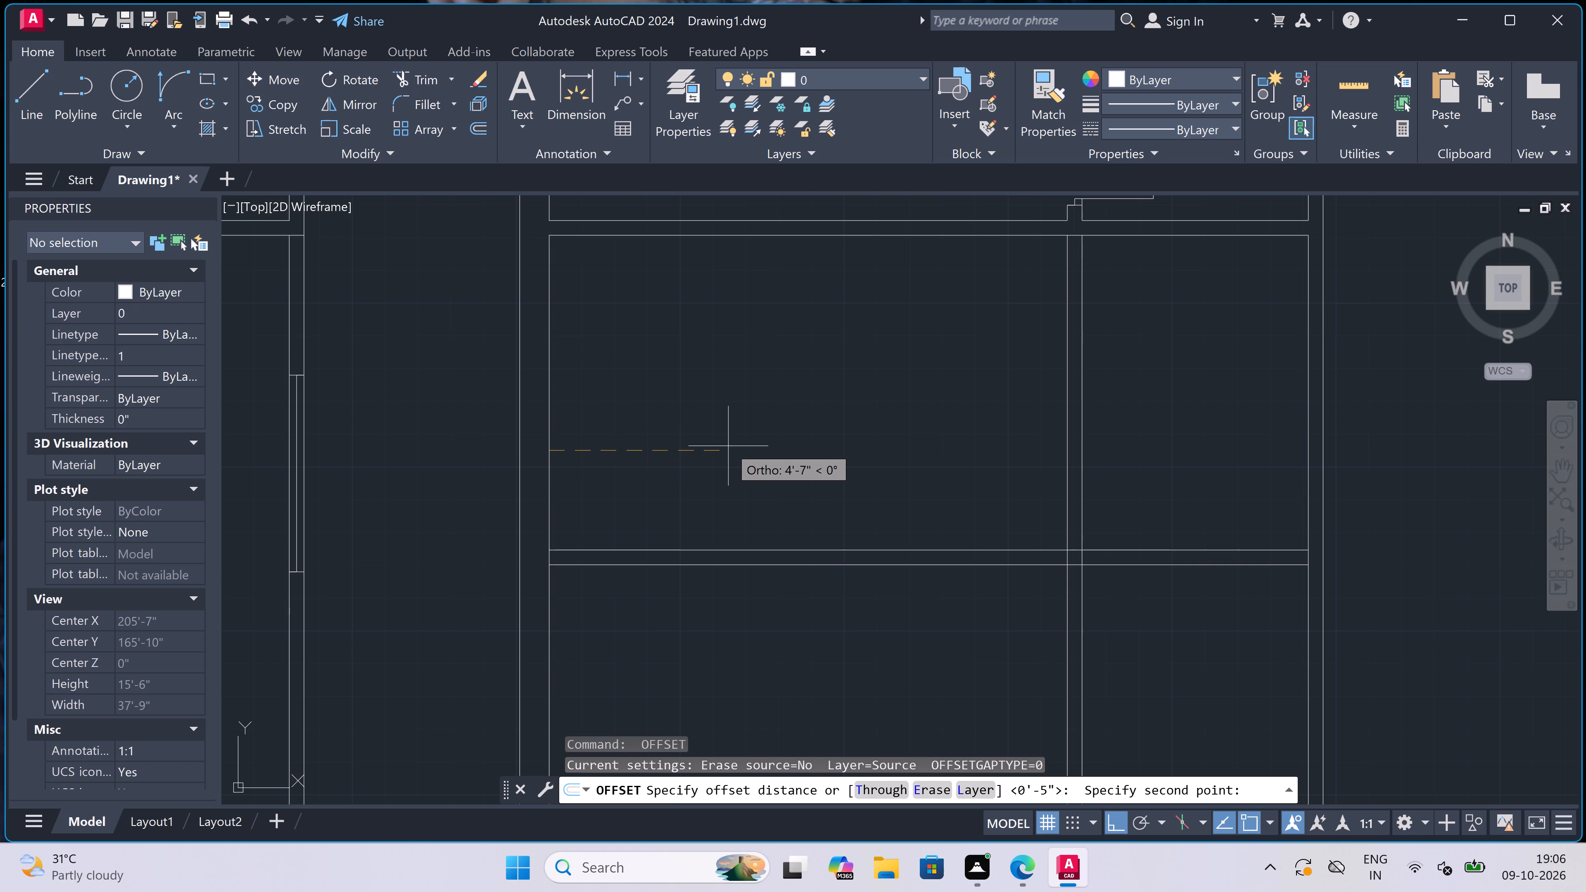
text(7'6)
text(")
key(space)
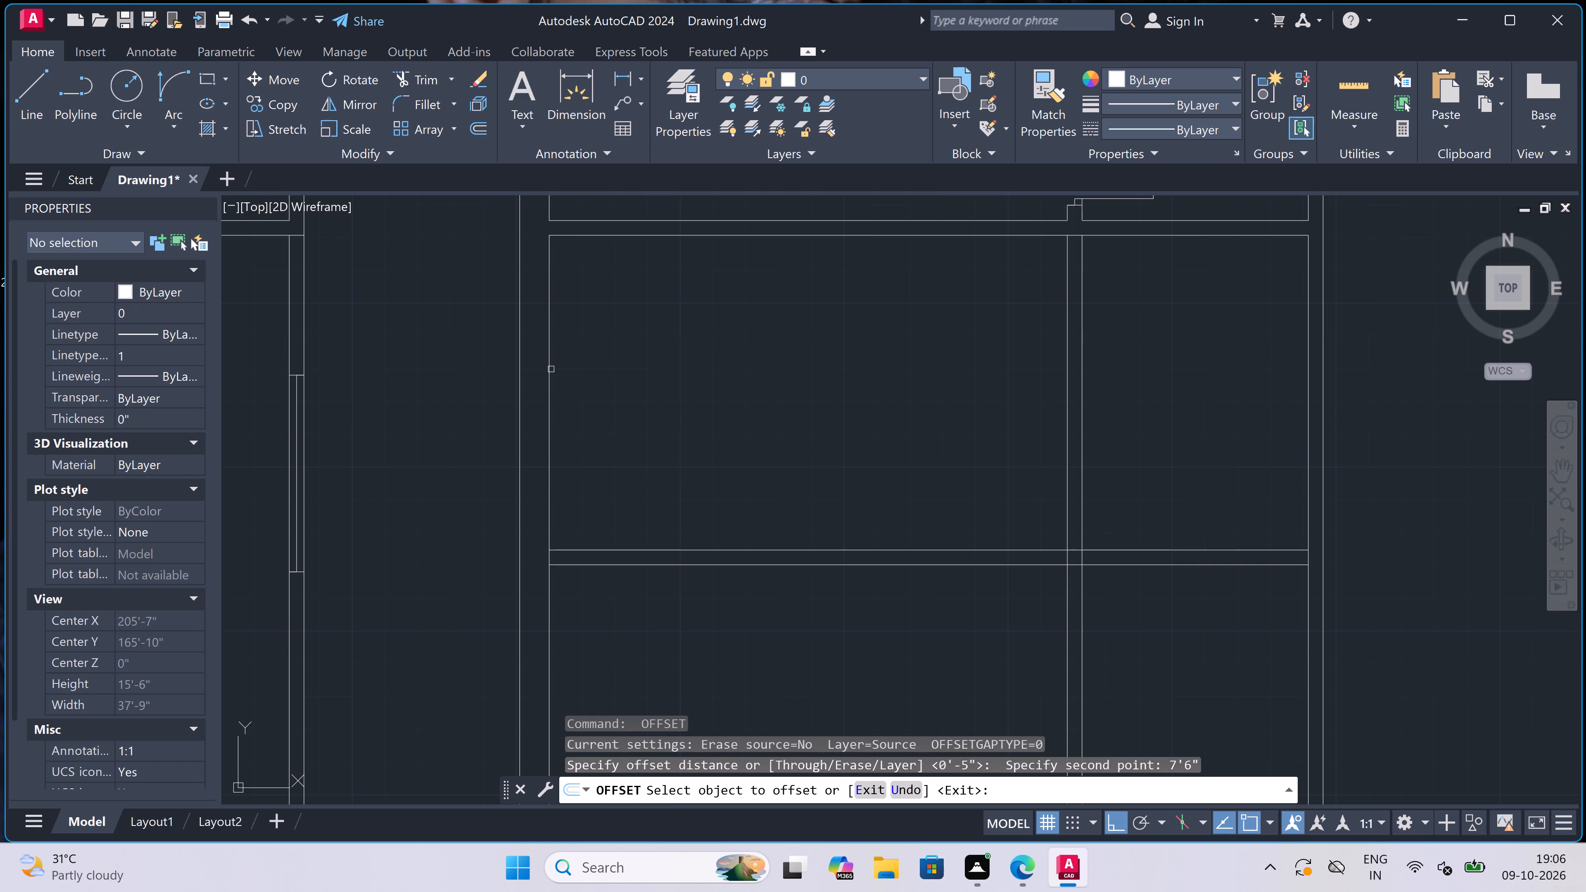
drag(549, 367, 553, 367)
double_click(761, 368)
key(Escape)
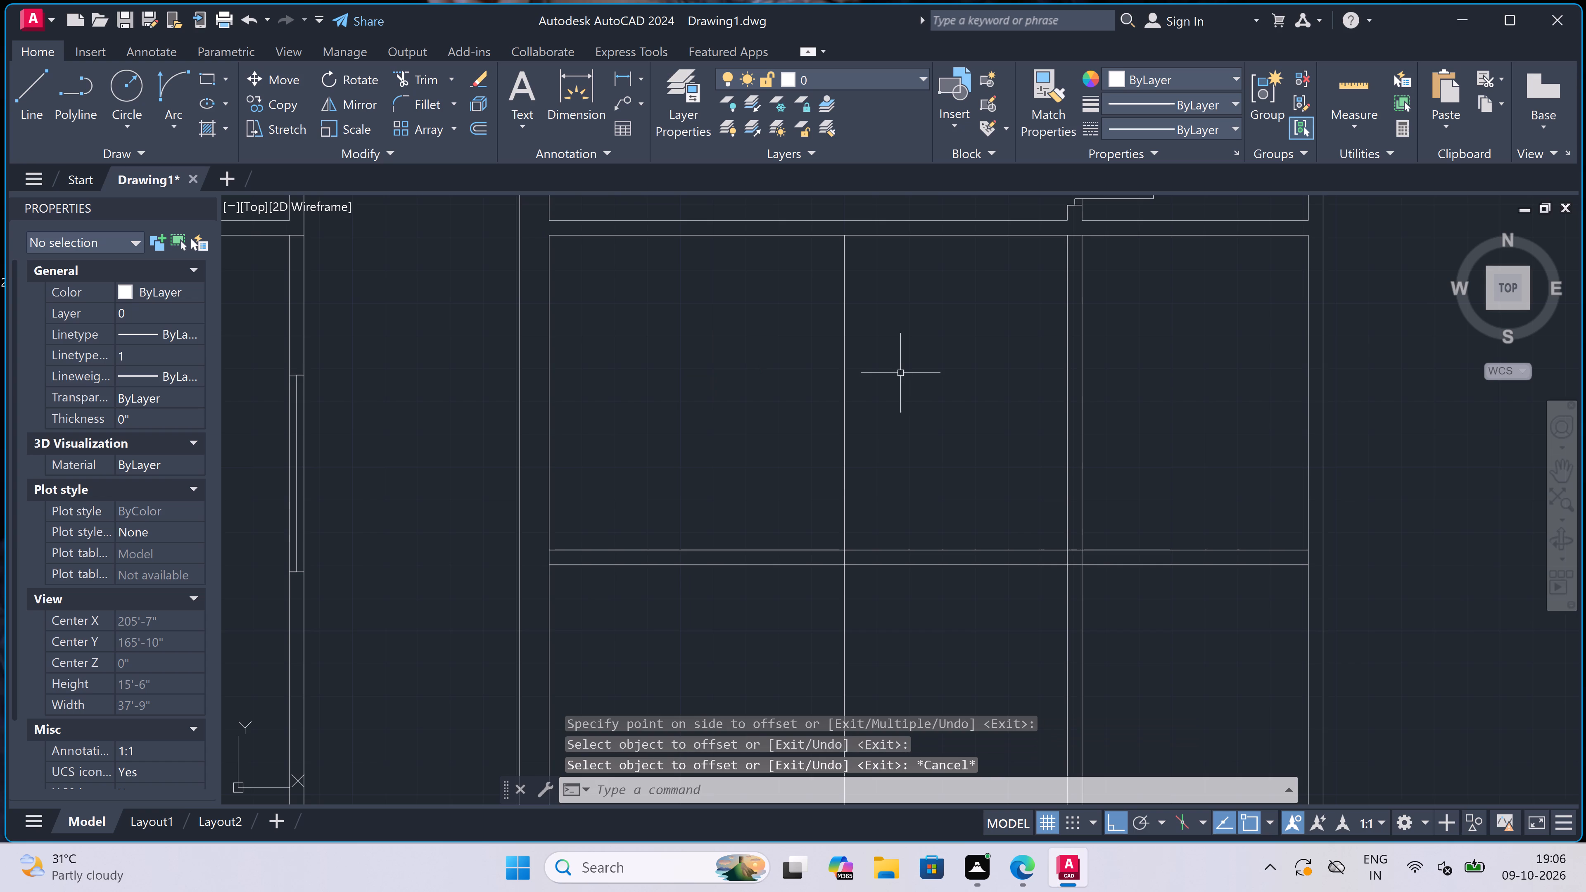
Offset the new vertical line 4.5" to the right to form a vertical partition.
key(space)
click(843, 356)
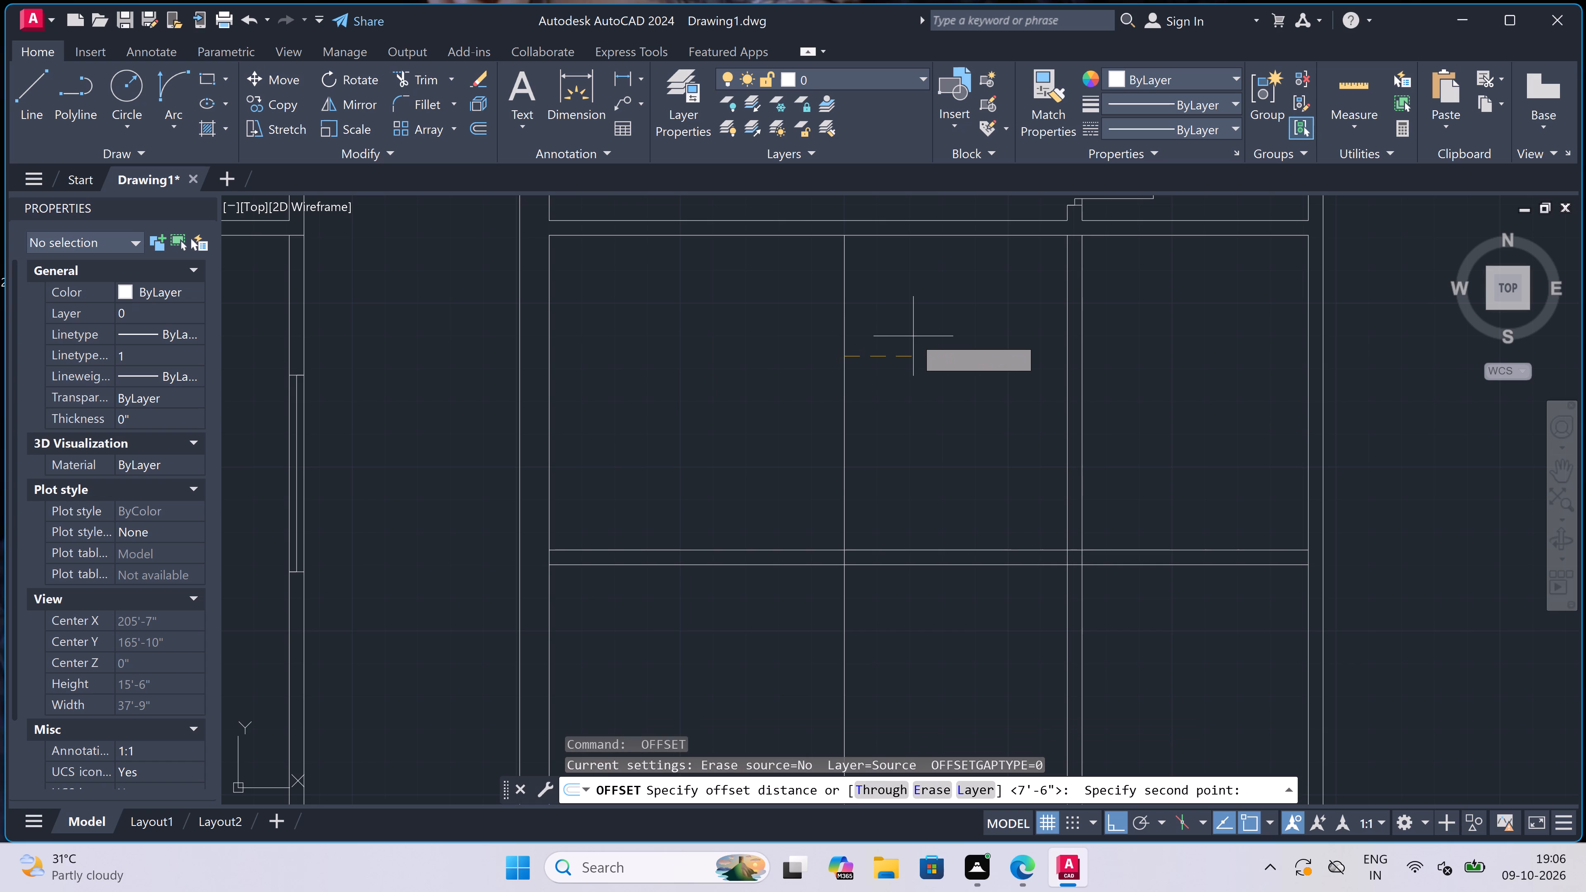
text(4.5")
key(space)
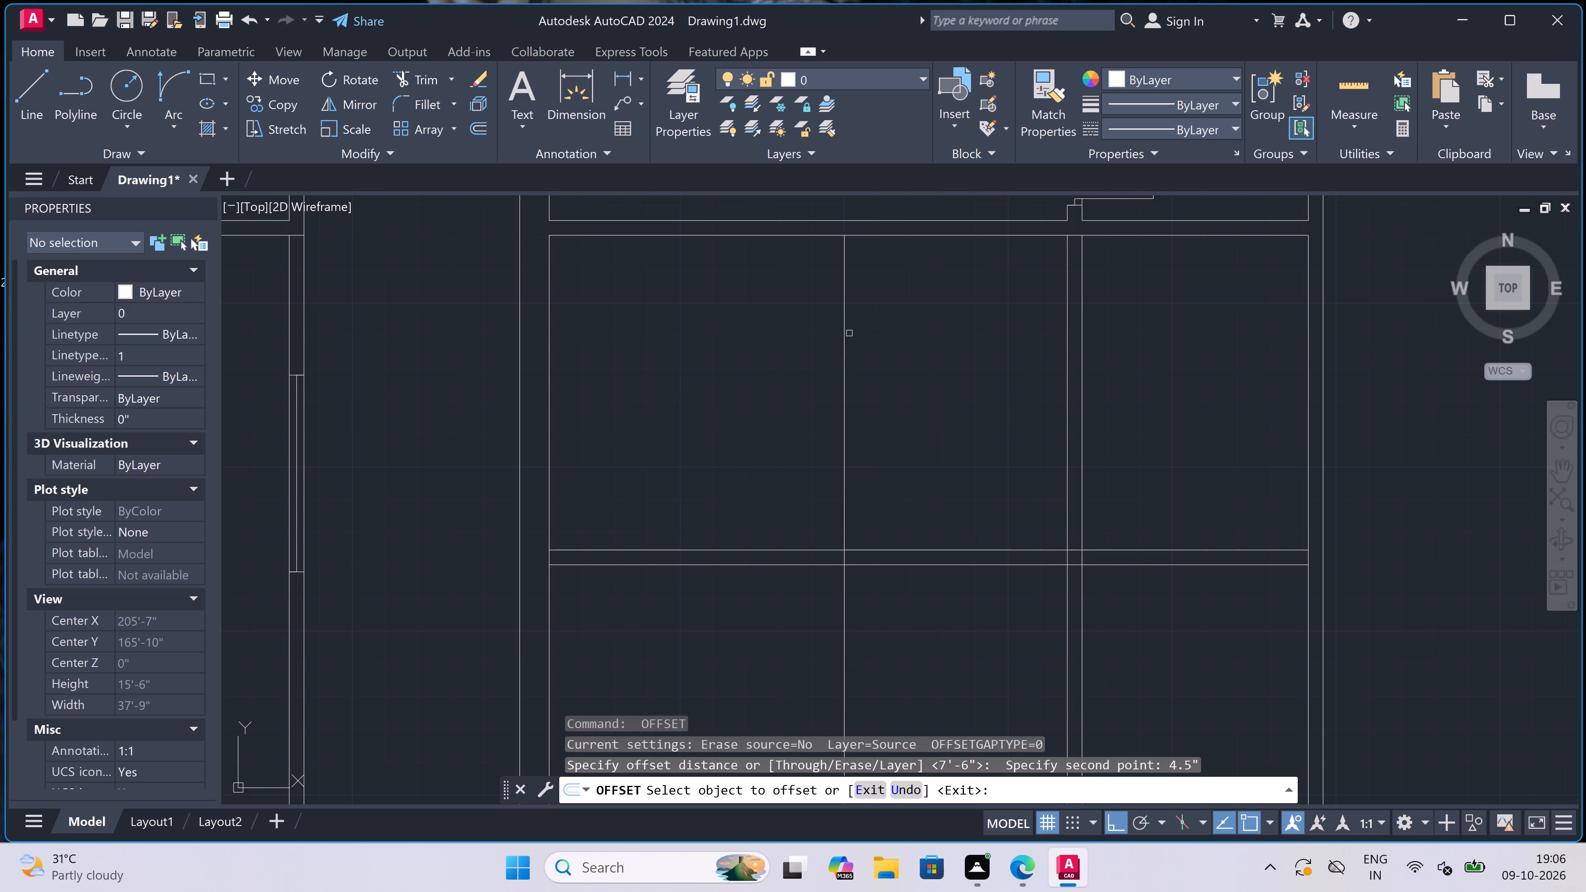
drag(843, 328, 848, 328)
click(887, 331)
key(Escape)
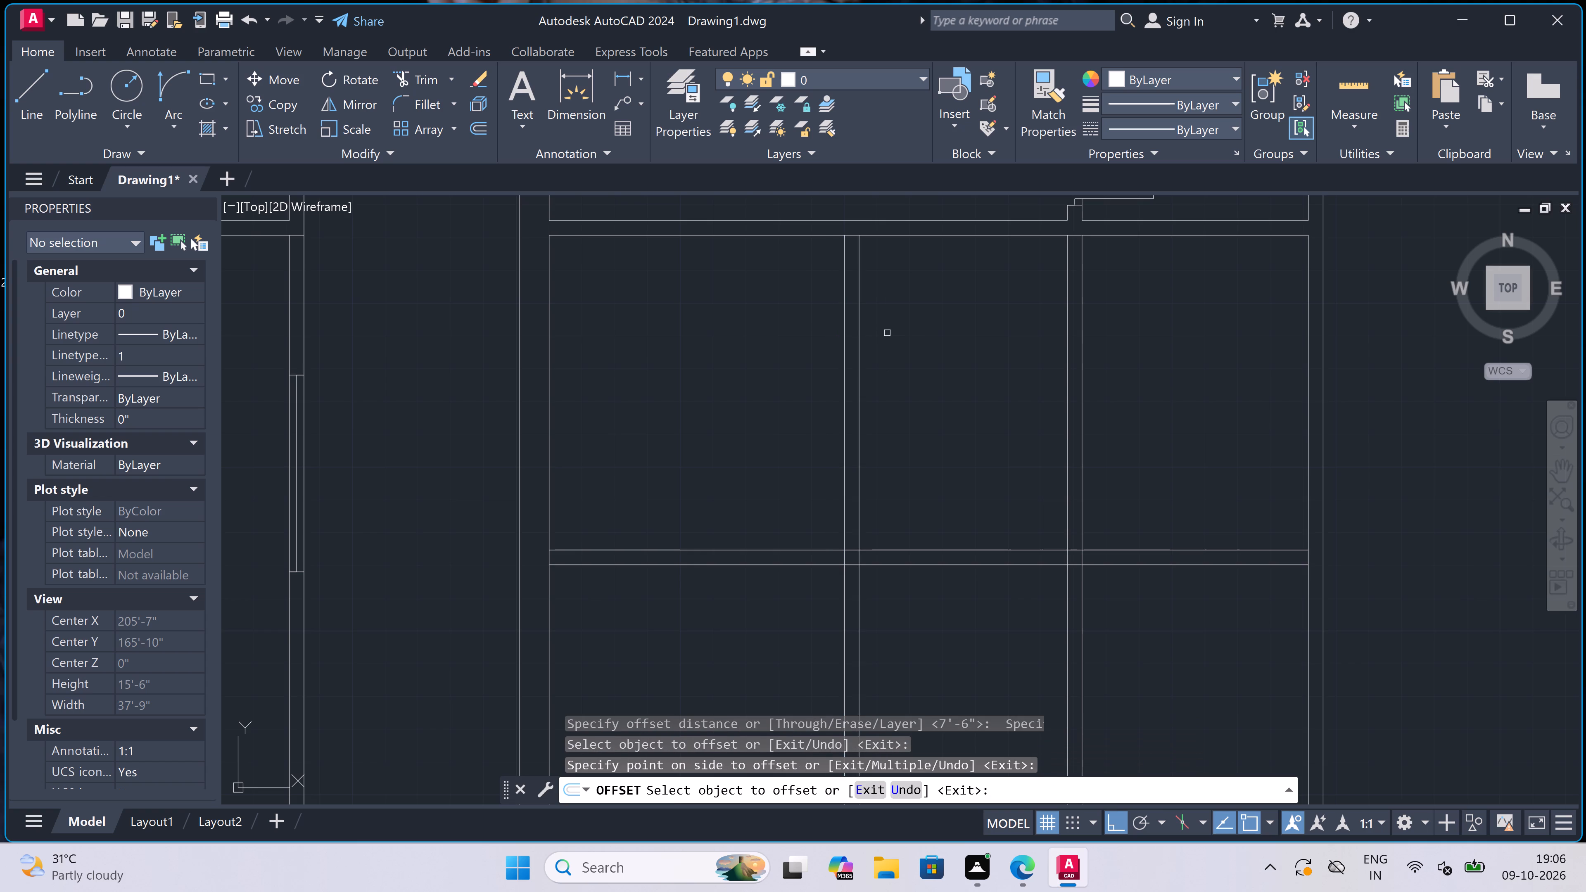
Trim both lines of the new horizontal partition between the two vertical partitions.
text(tr)
key(space)
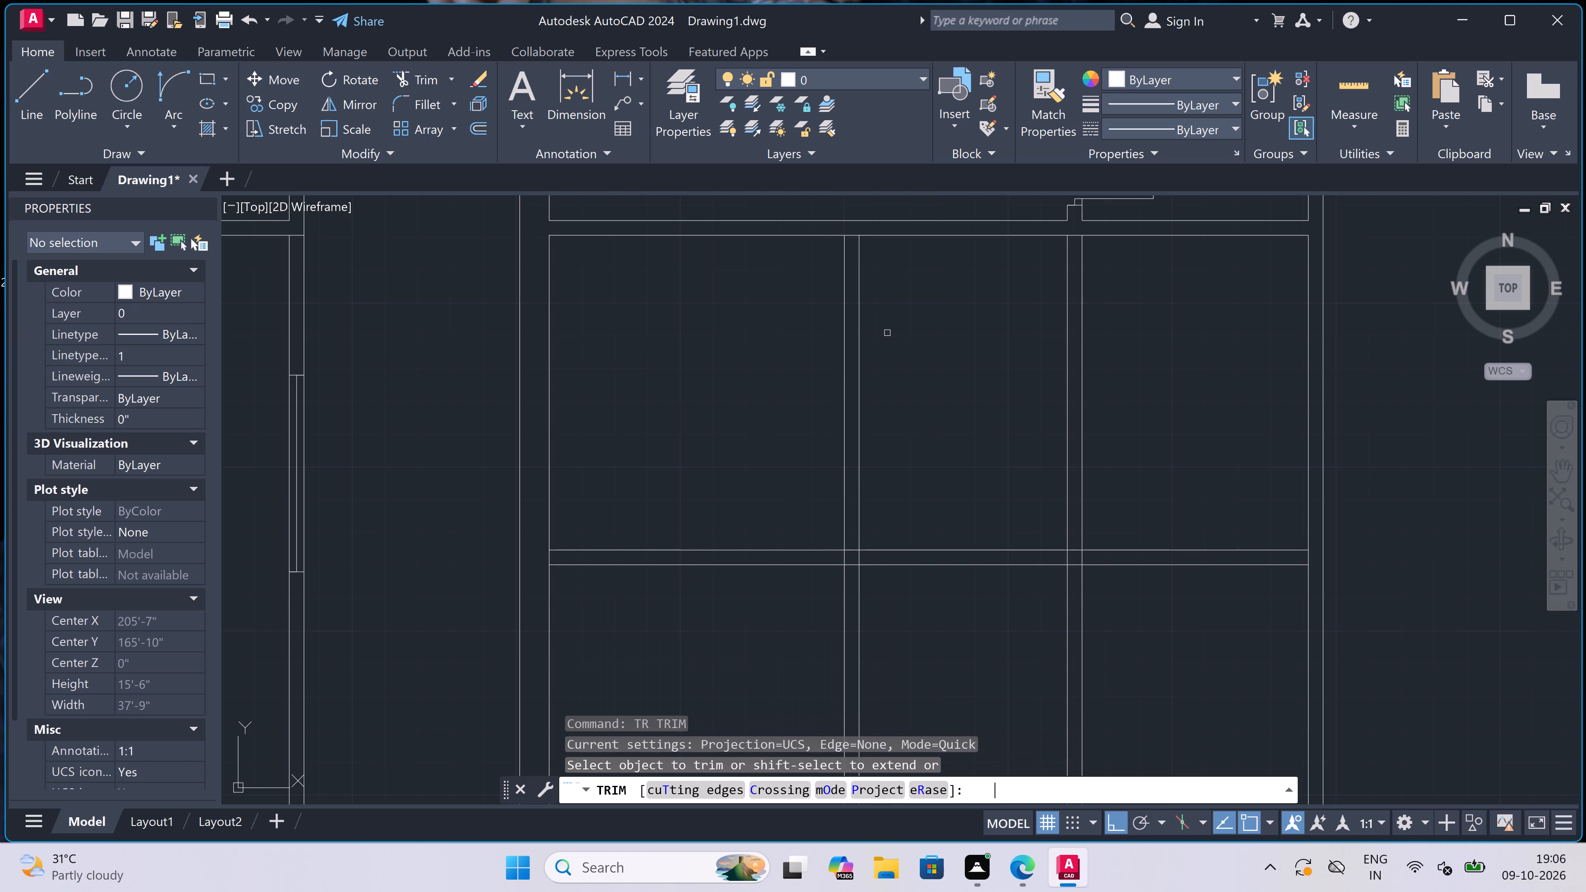
scroll(887, 333, down, 1)
click(897, 363)
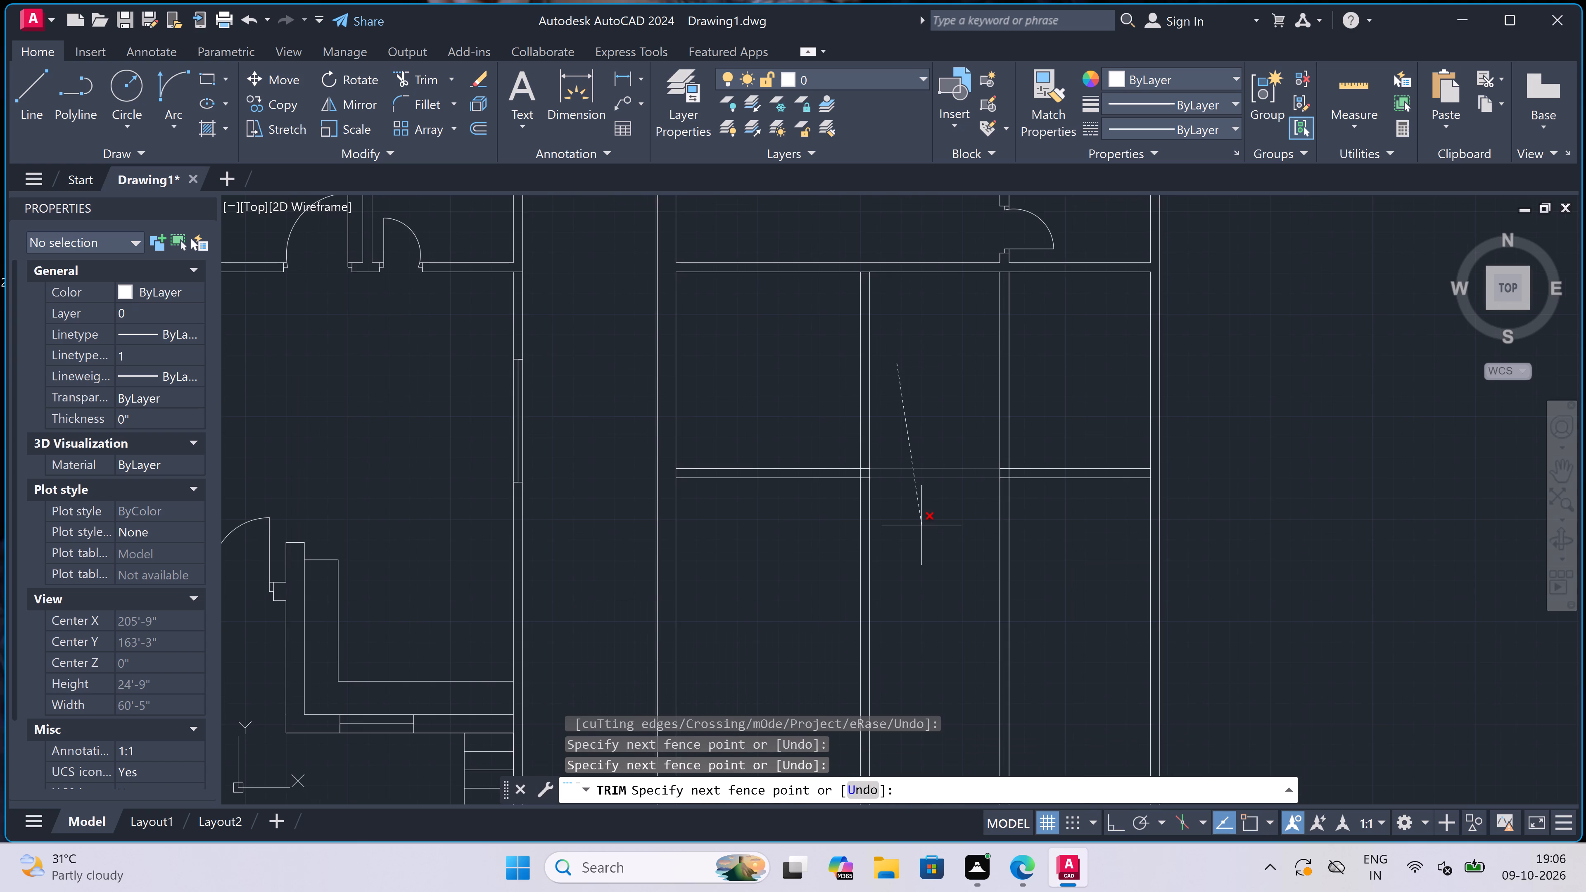
click(921, 524)
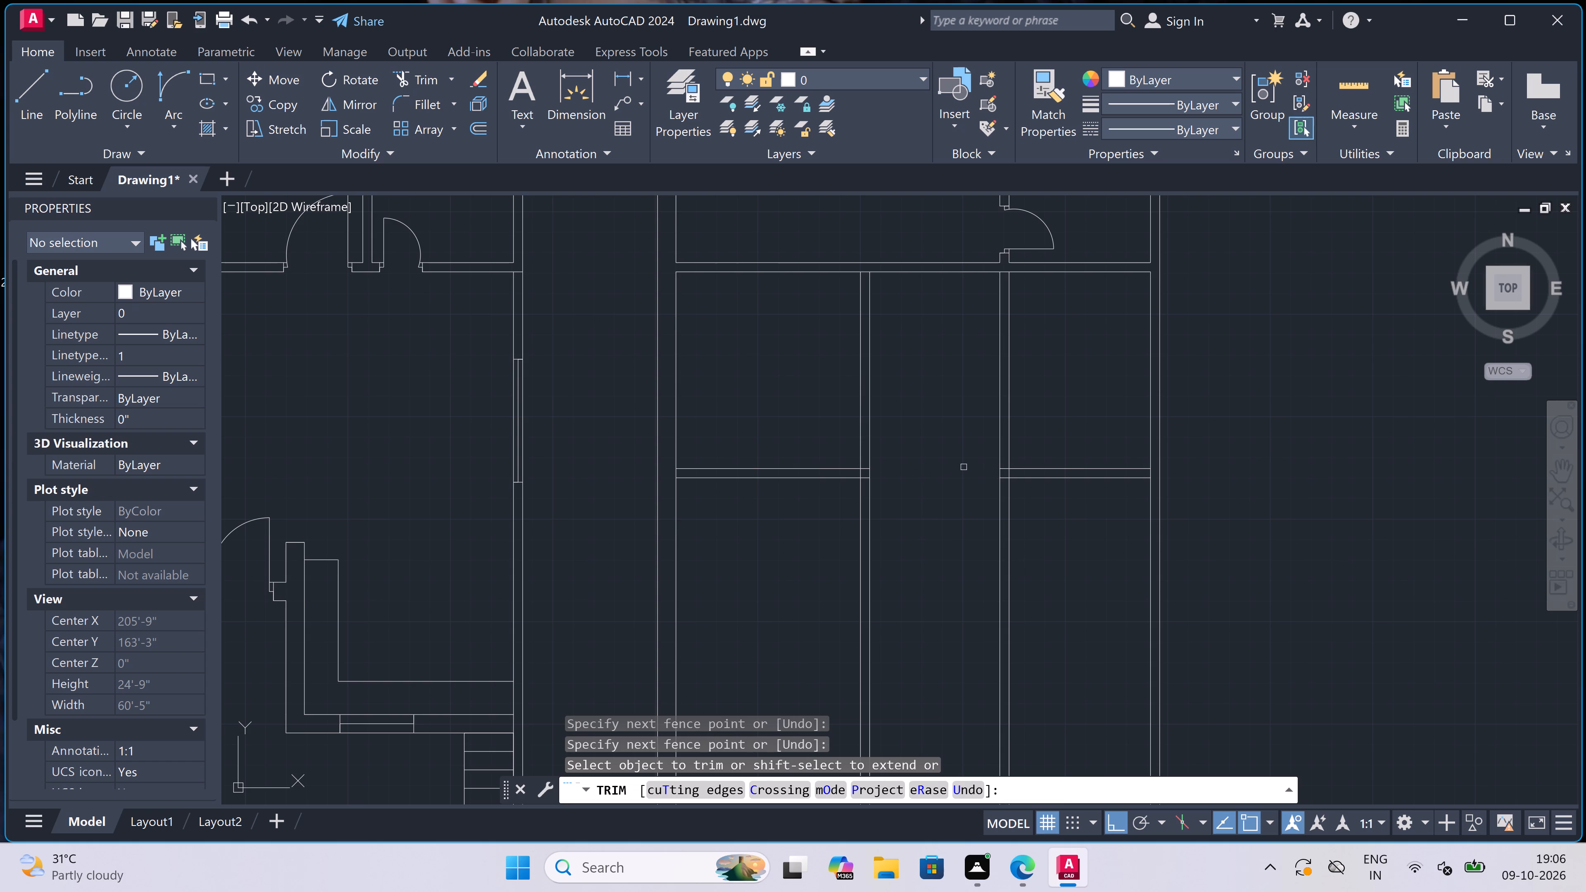
scroll(964, 467, down, 2)
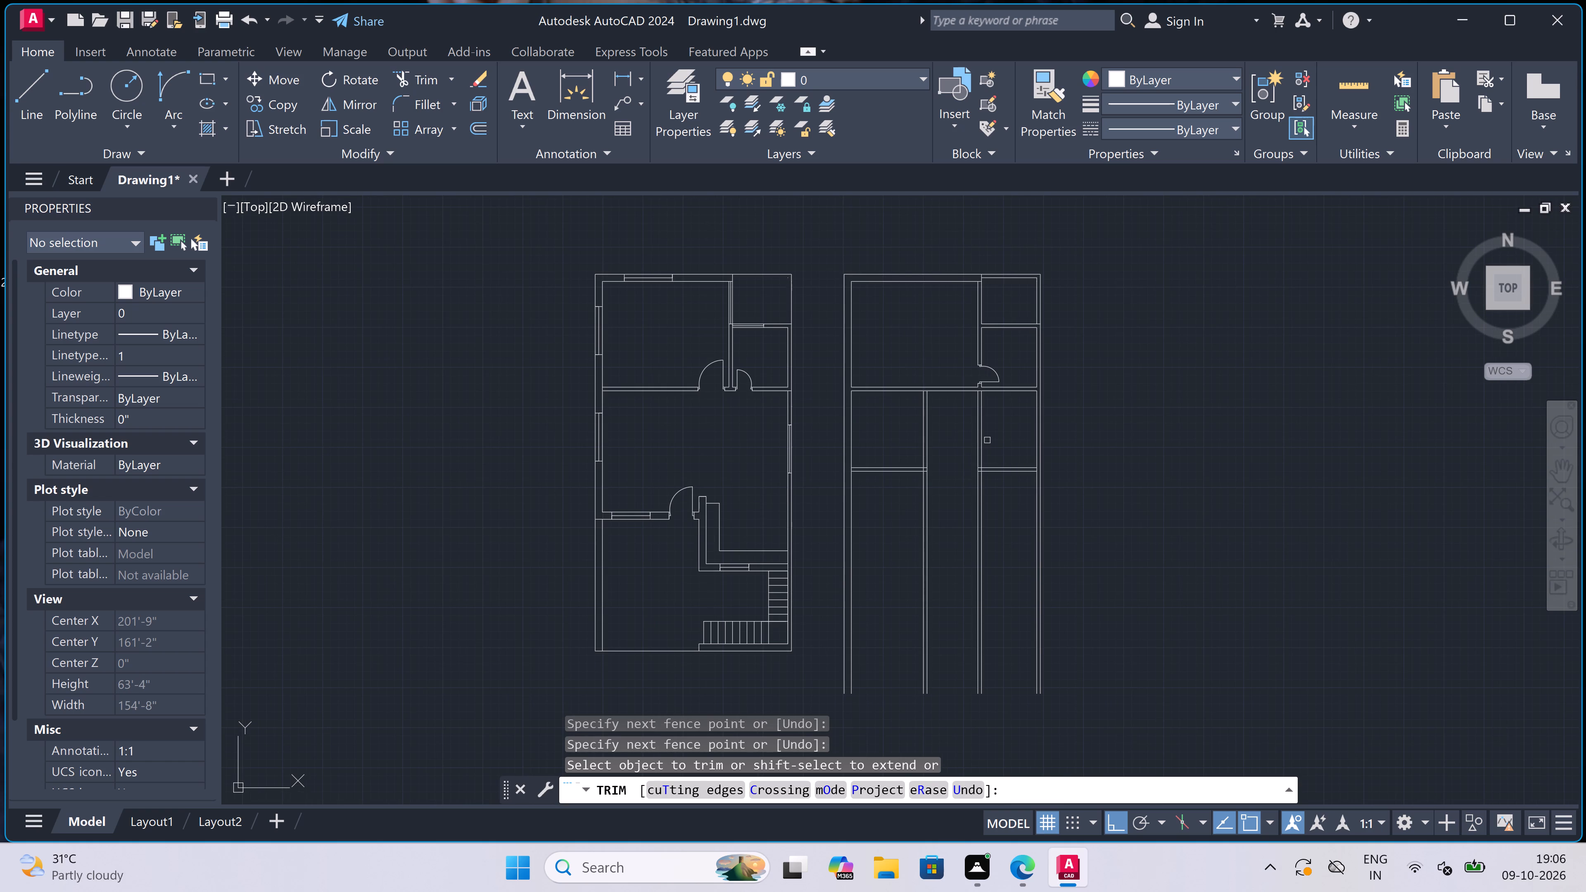
scroll(980, 427, up, 2)
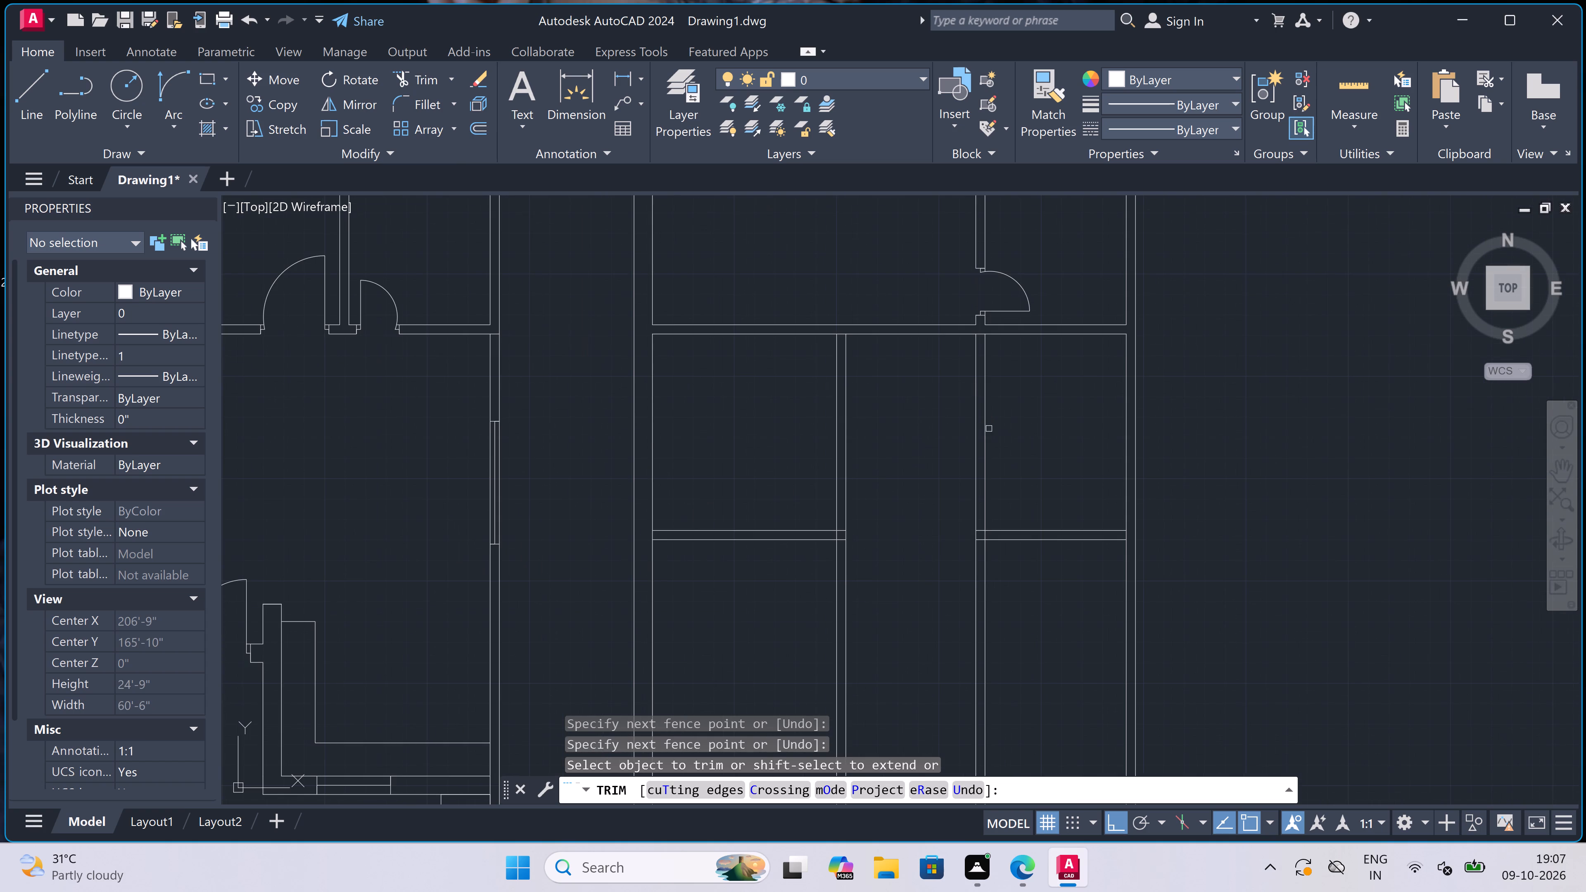
key(Escape)
Delete both lines of the vertical partition below the door and the two horizontal partition lines to its right.
drag(1040, 419, 1033, 430)
click(926, 572)
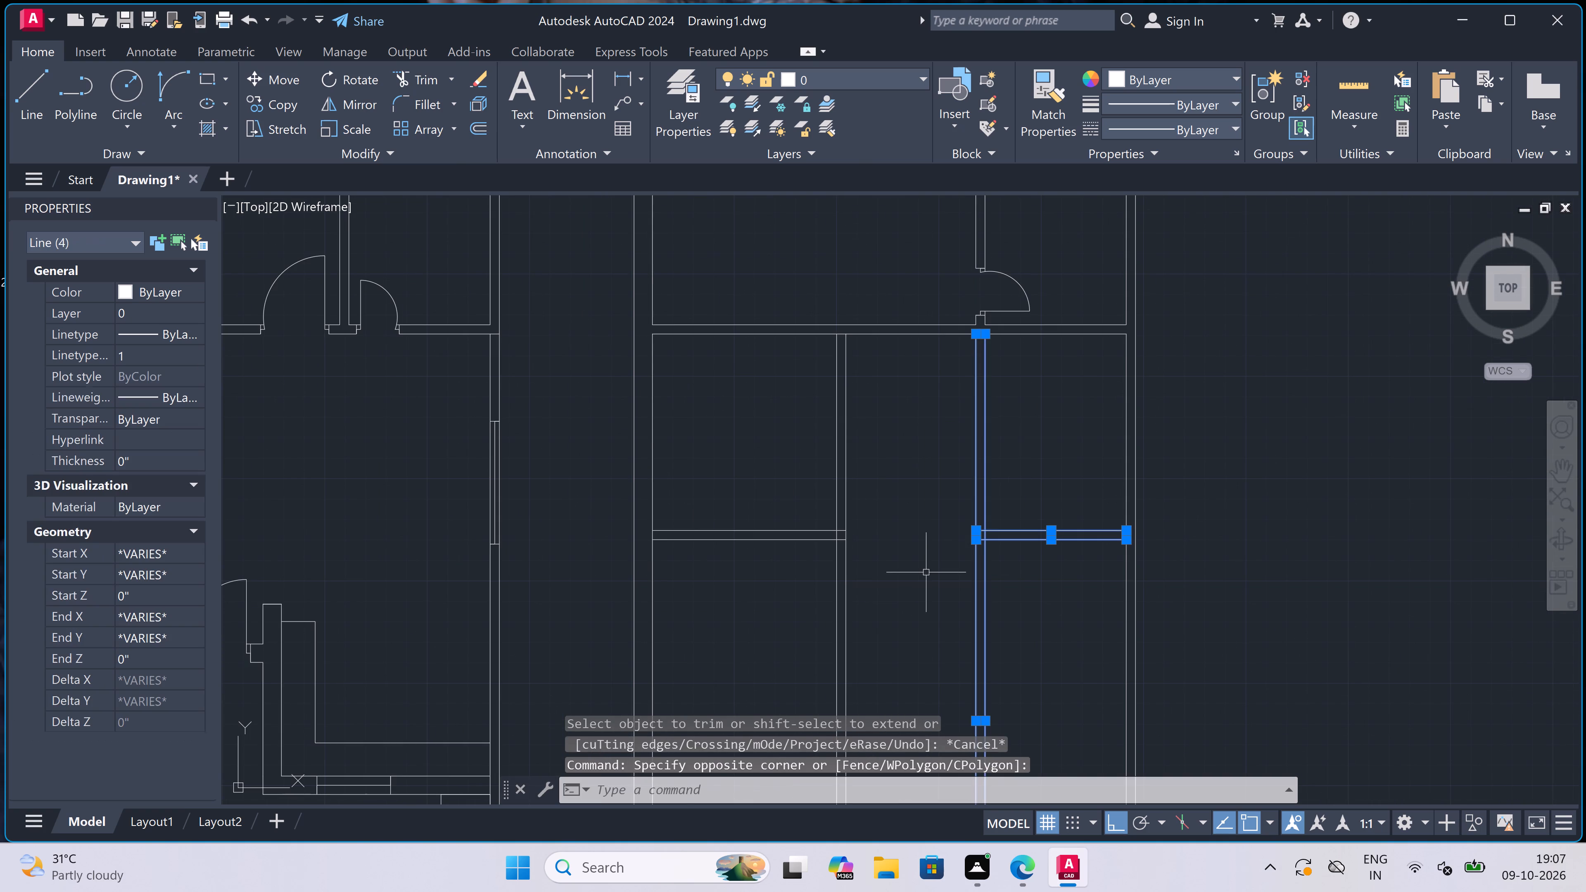
key(Delete)
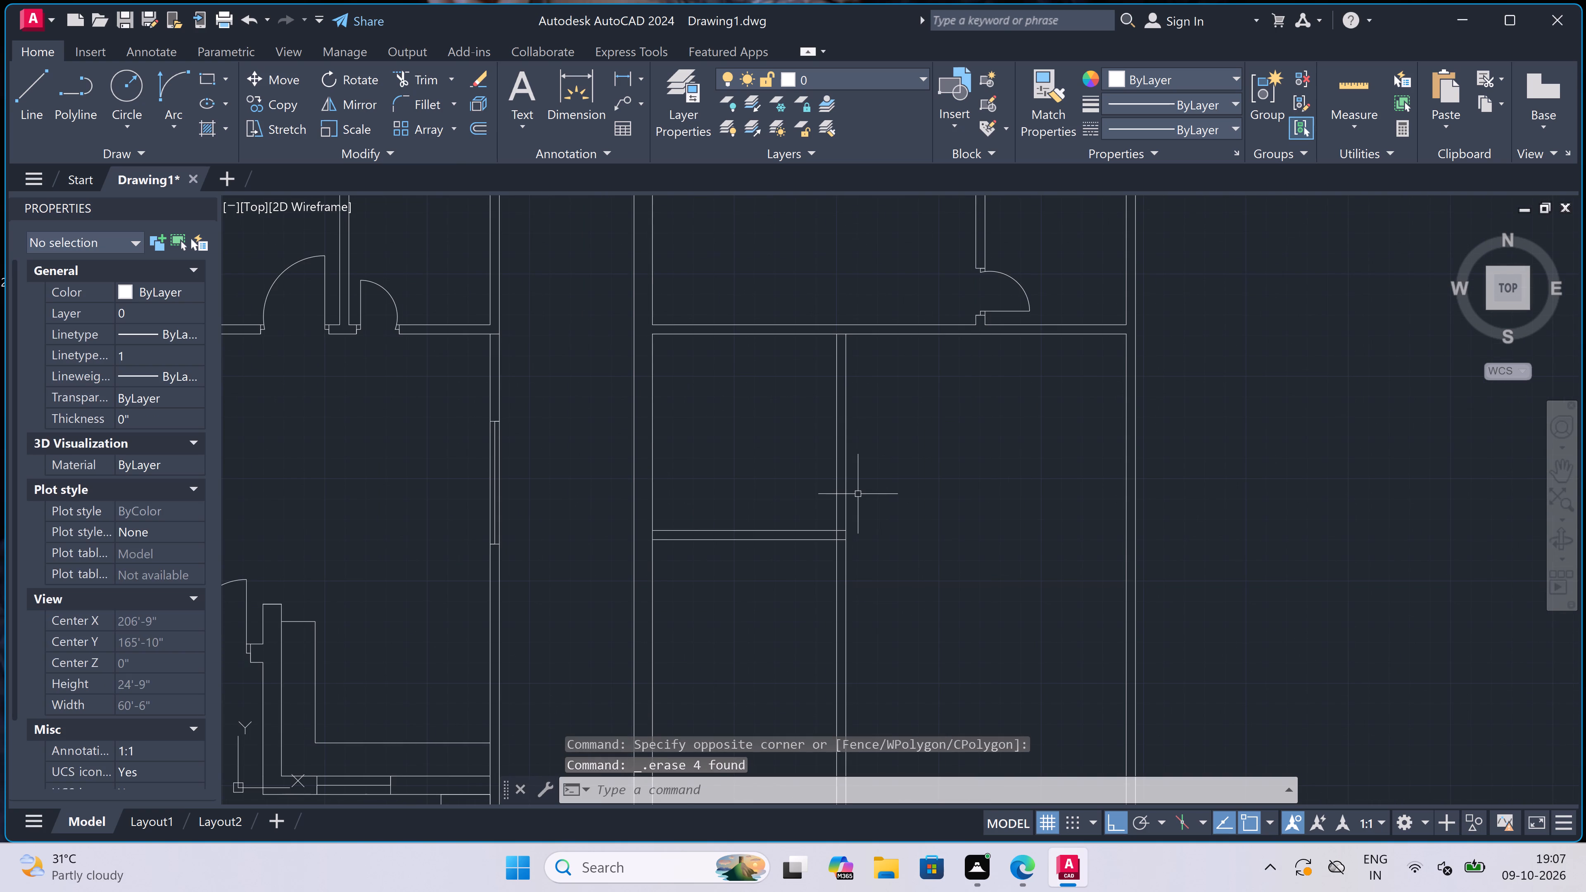
Trim the left-hand wall's inner line between the two lines of the new horizontal partition.
text(tr)
key(space)
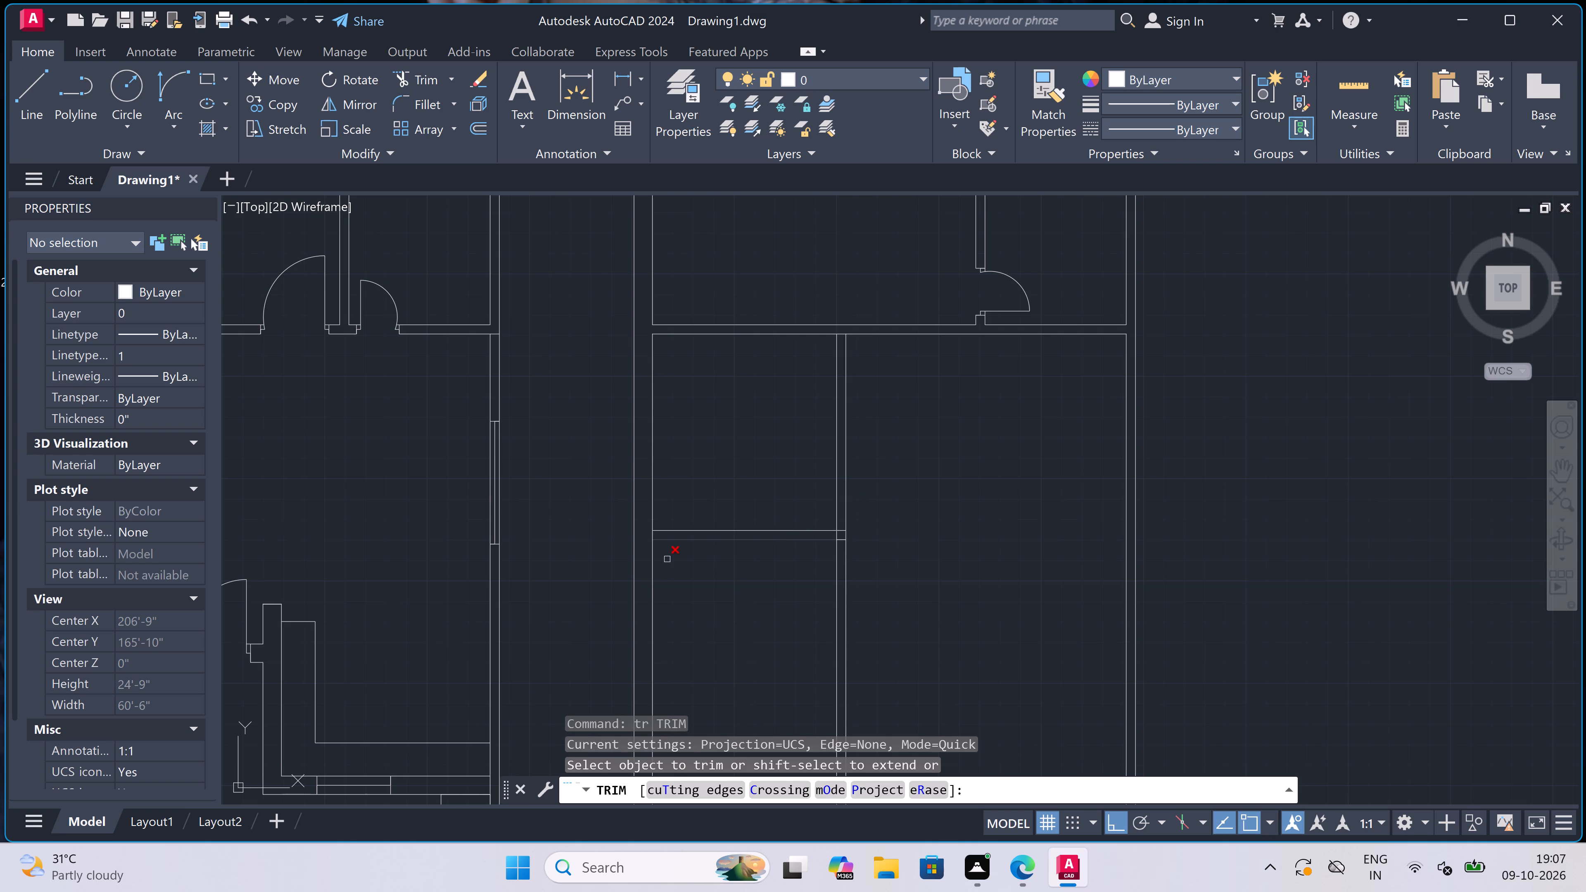
scroll(642, 541, up, 5)
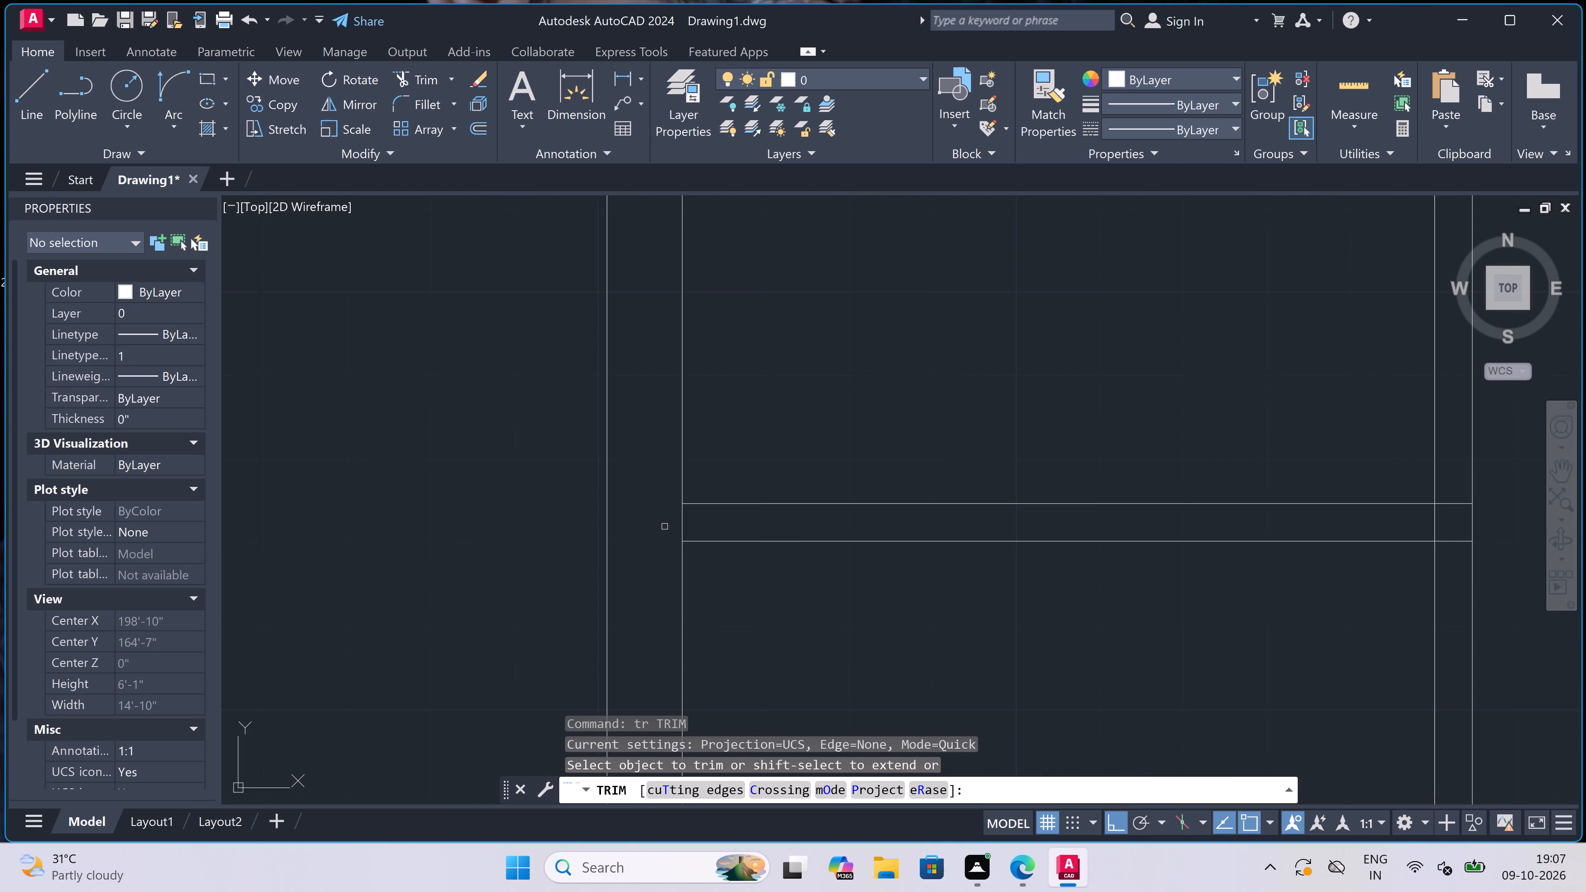
click(667, 523)
click(792, 502)
scroll(788, 506, down, 5)
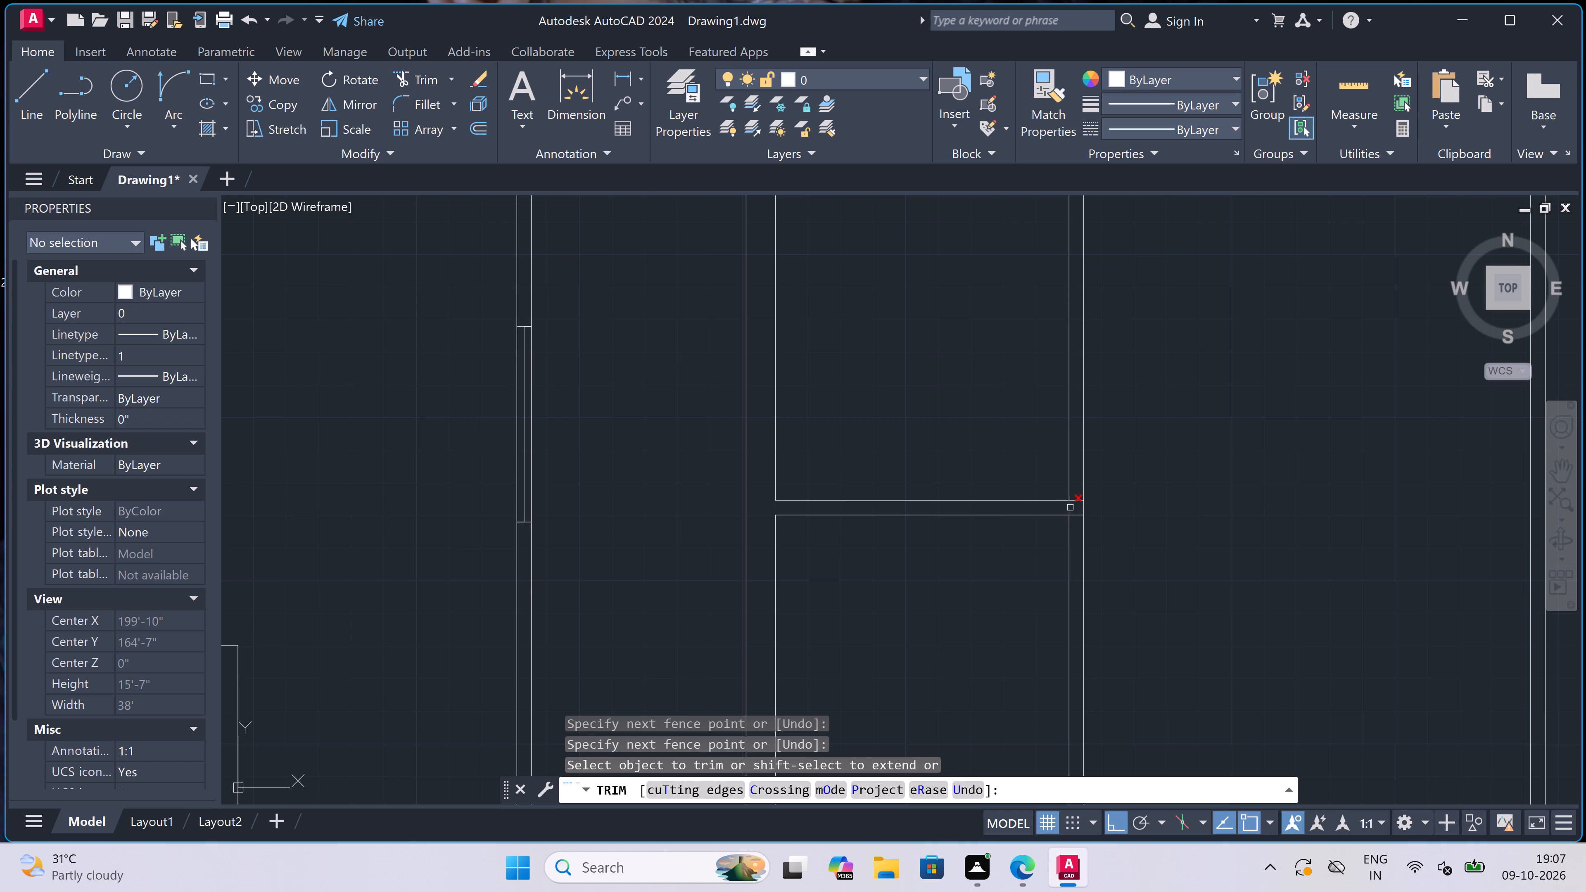
Trim the horizontal partition's line ends inside the new vertical partition and that partition's left line between the two horizontal lines.
scroll(1072, 509, up, 3)
click(1089, 441)
click(1091, 615)
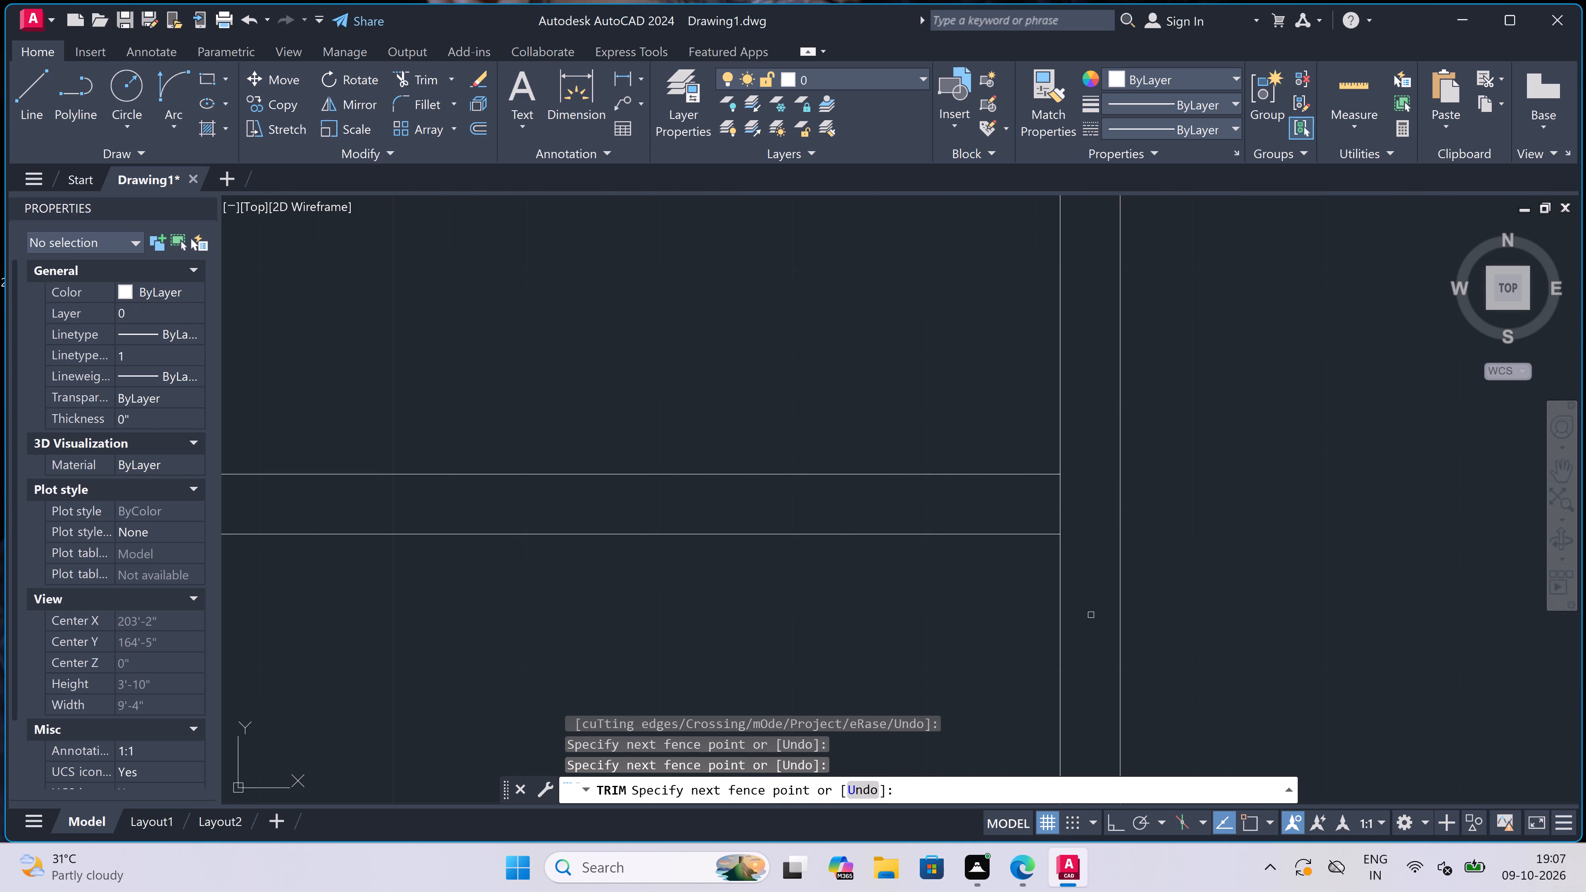
scroll(1079, 505, up, 2)
click(1079, 505)
click(846, 513)
scroll(846, 513, down, 1)
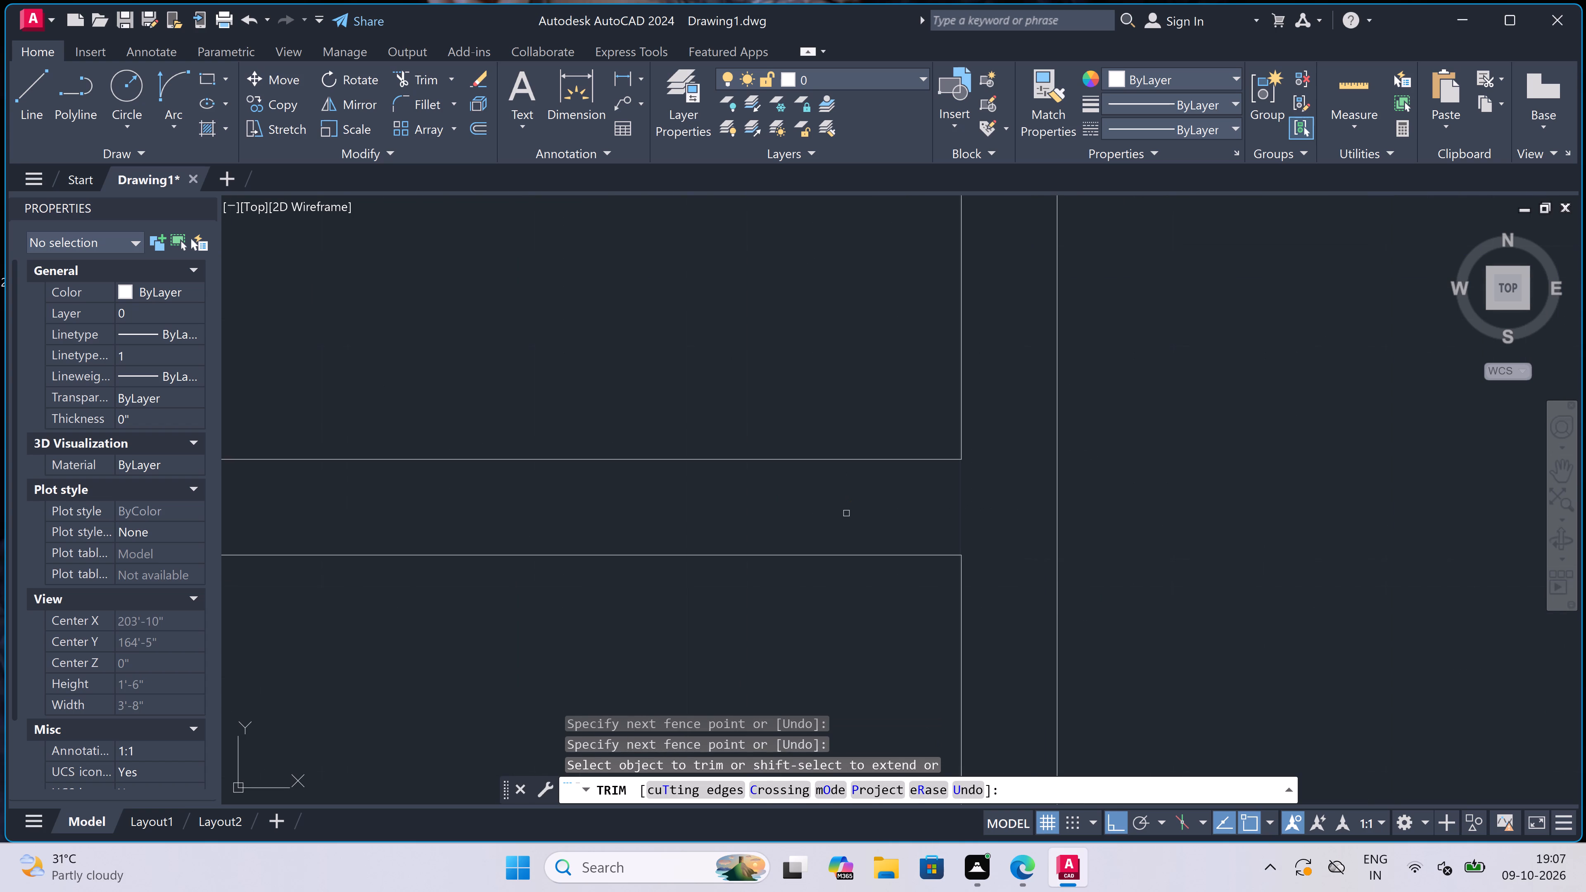
scroll(846, 513, down, 7)
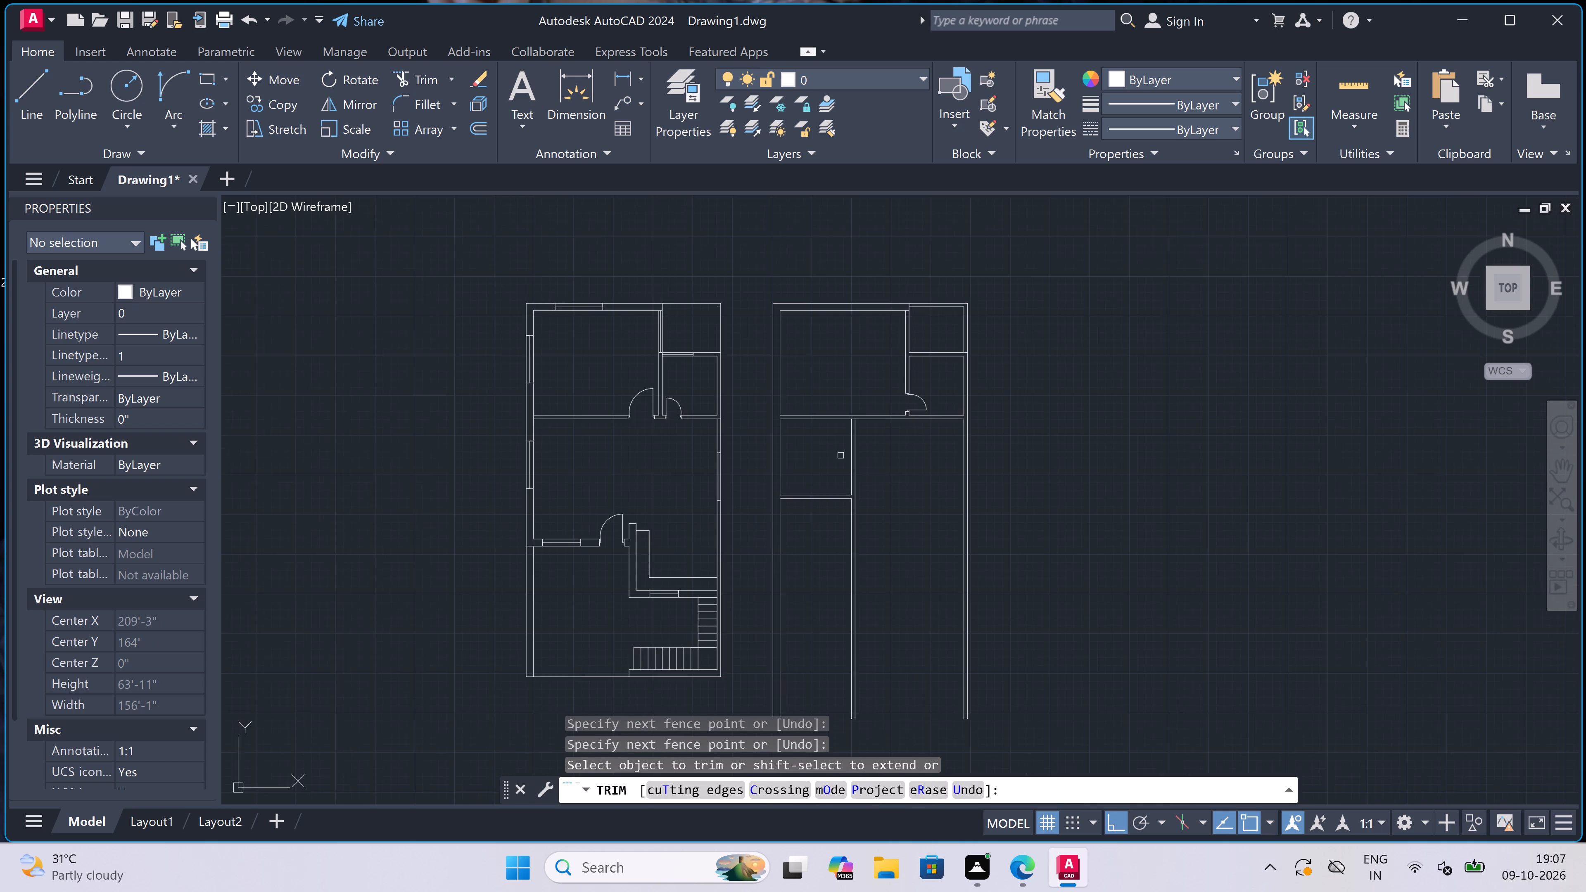
Trim the upper horizontal partition's lower line between the two lines of the new vertical partition.
scroll(839, 449, up, 3)
scroll(905, 320, up, 3)
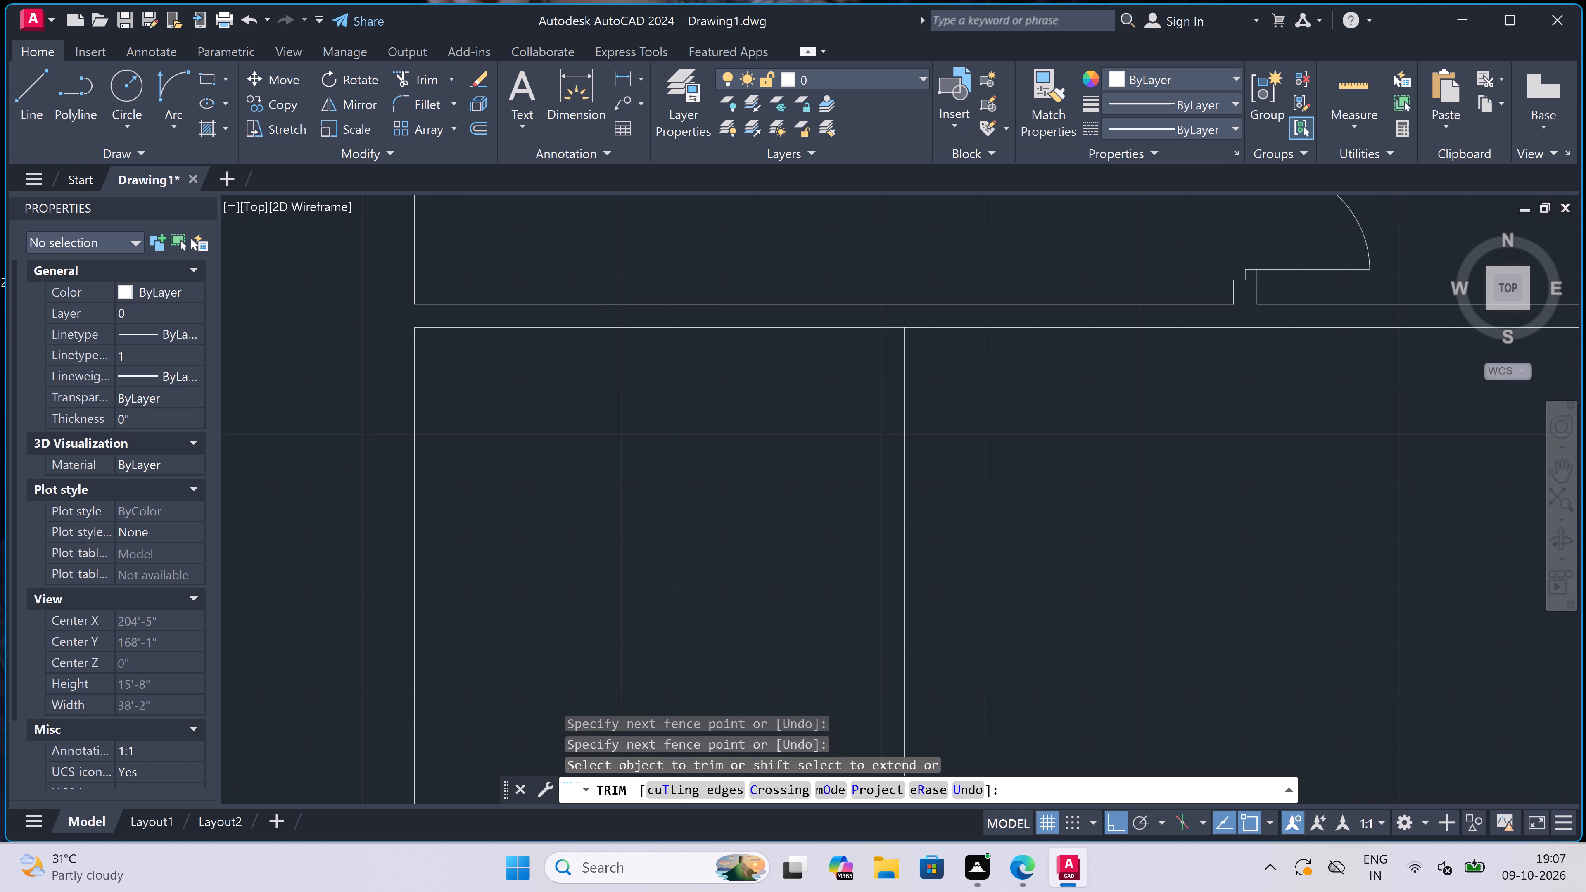
click(886, 320)
click(875, 397)
scroll(875, 394, down, 6)
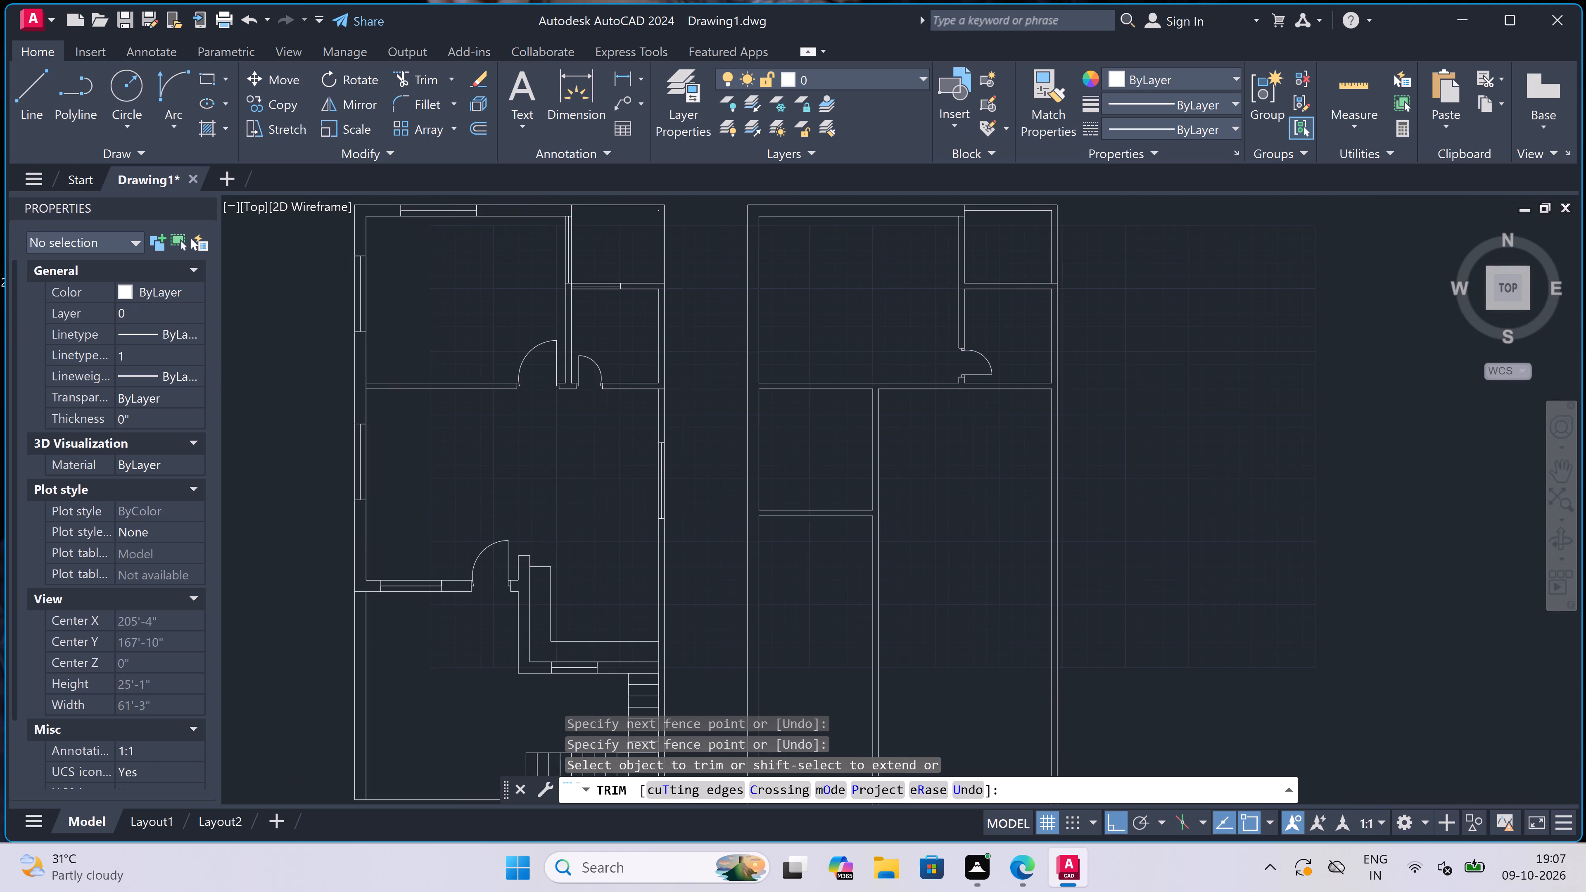
scroll(853, 427, up, 2)
key(Escape)
Draw two short horizontal lines across the new vertical partition, marking an opening beside the upper small room.
text(l)
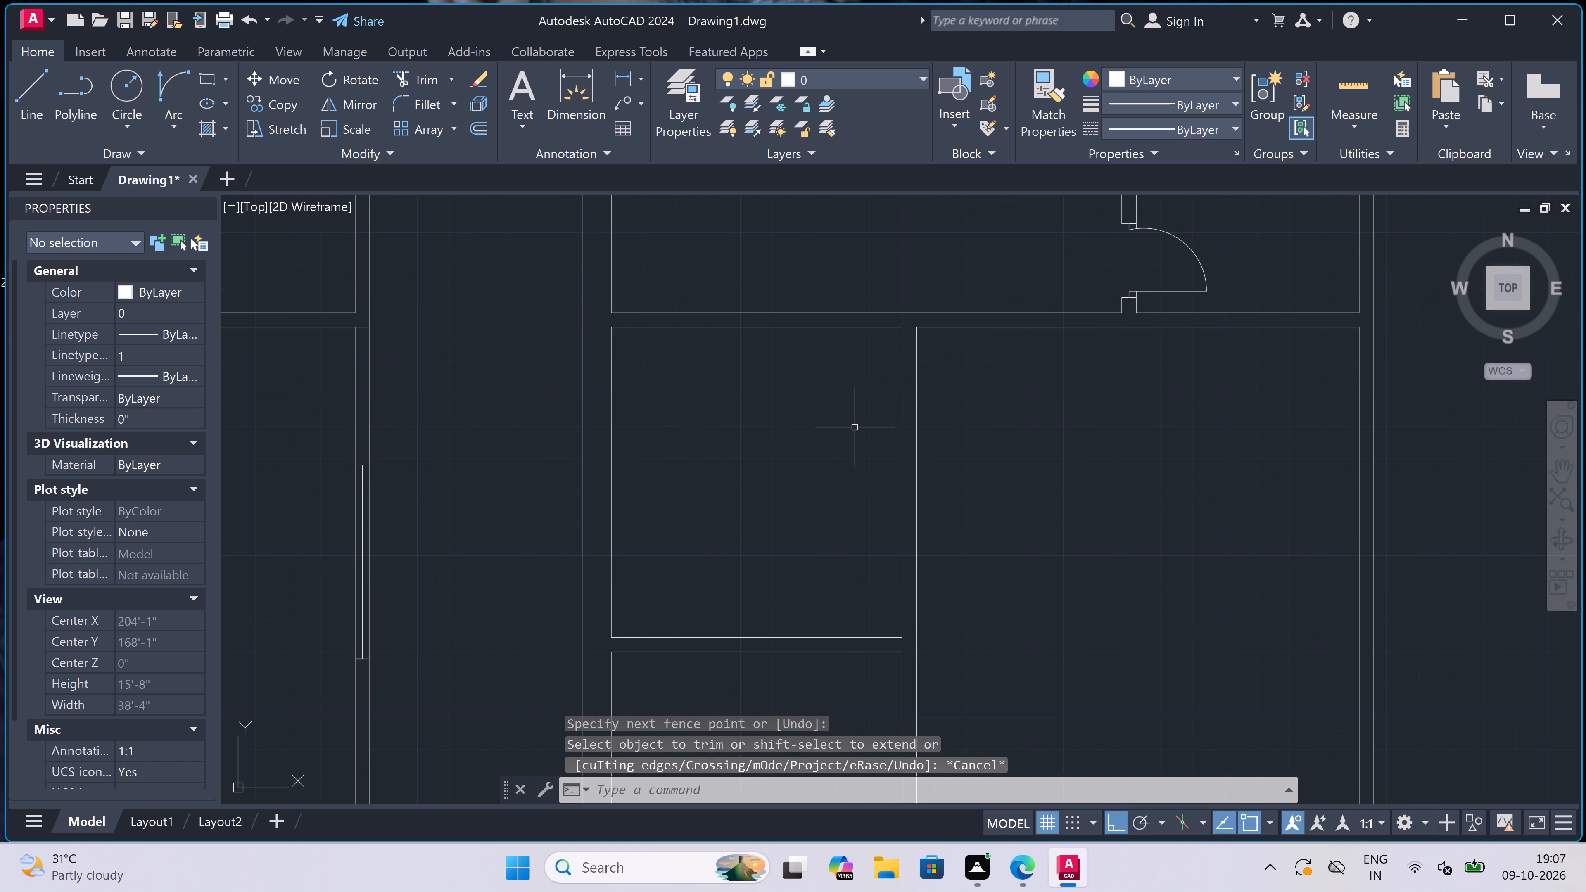
key(space)
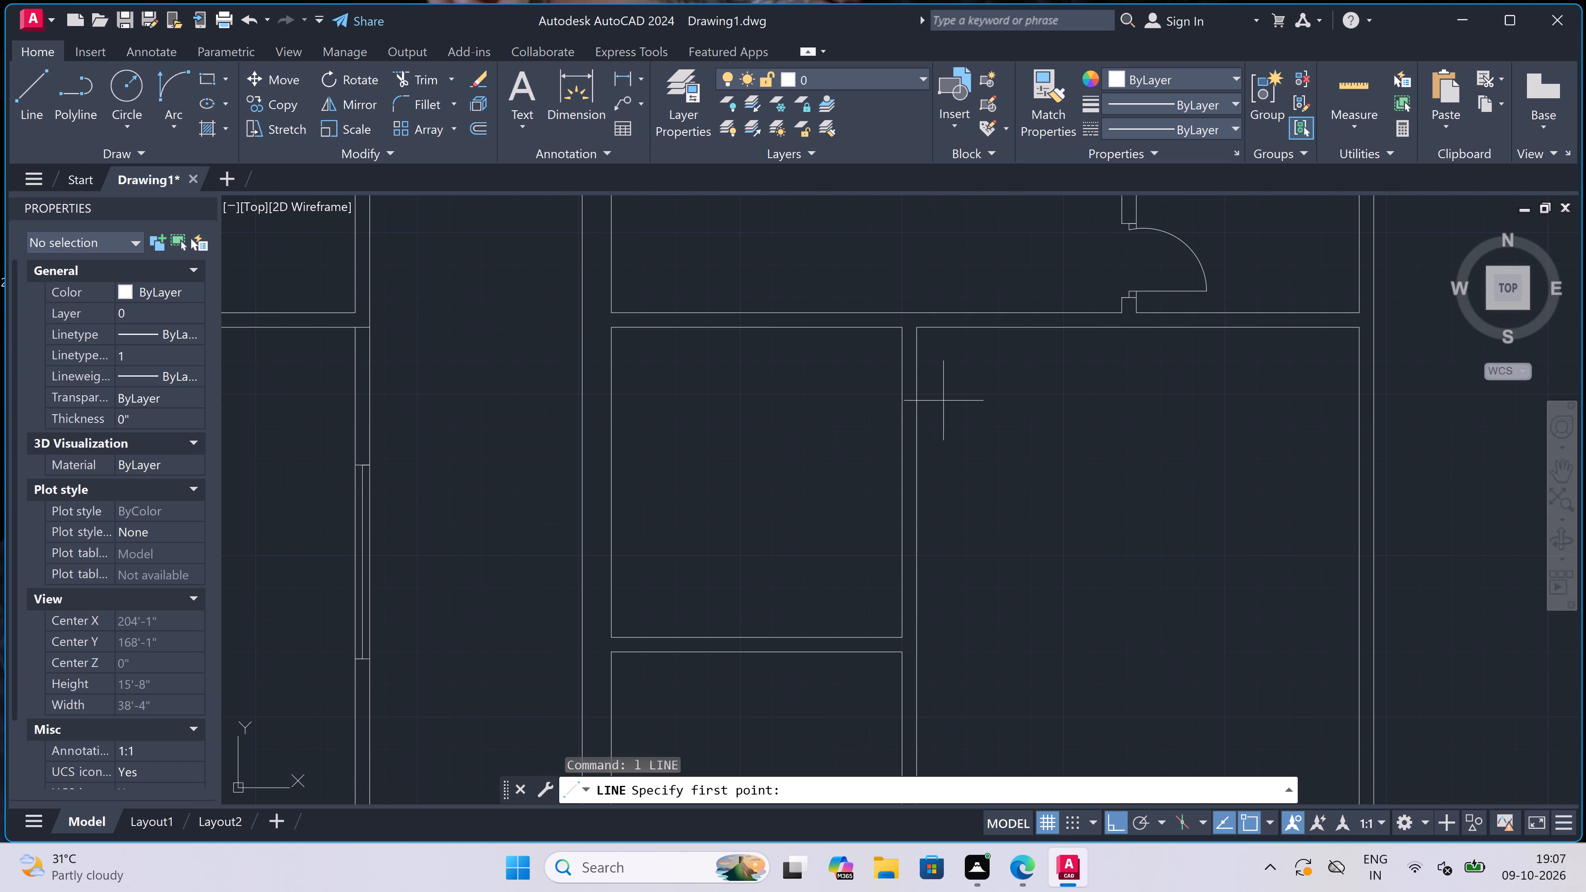
click(906, 410)
click(914, 409)
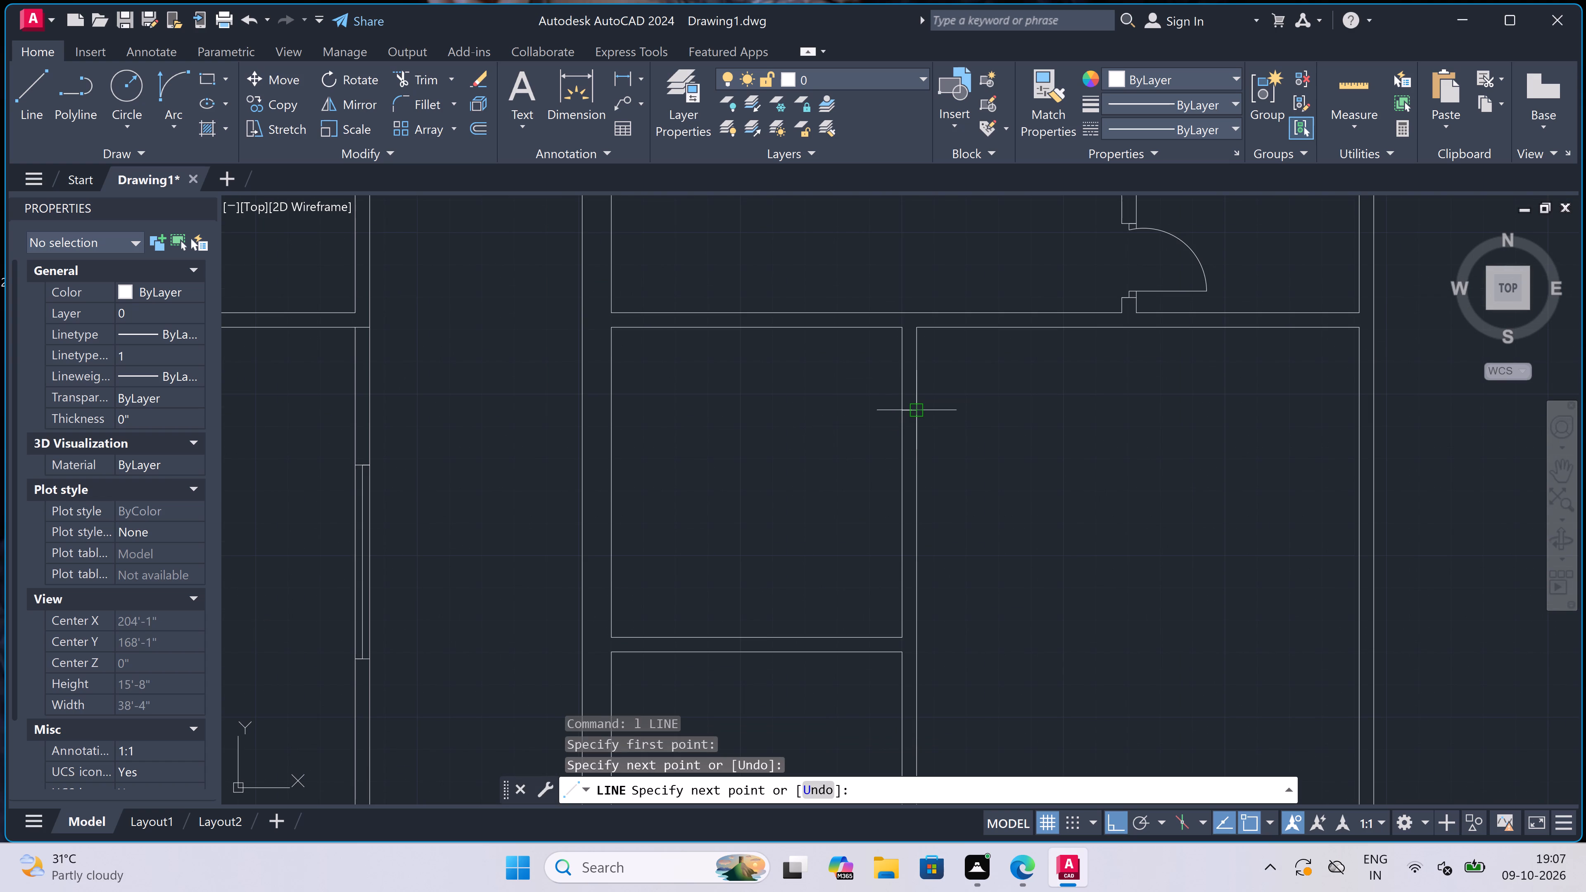
key(Escape)
key(space)
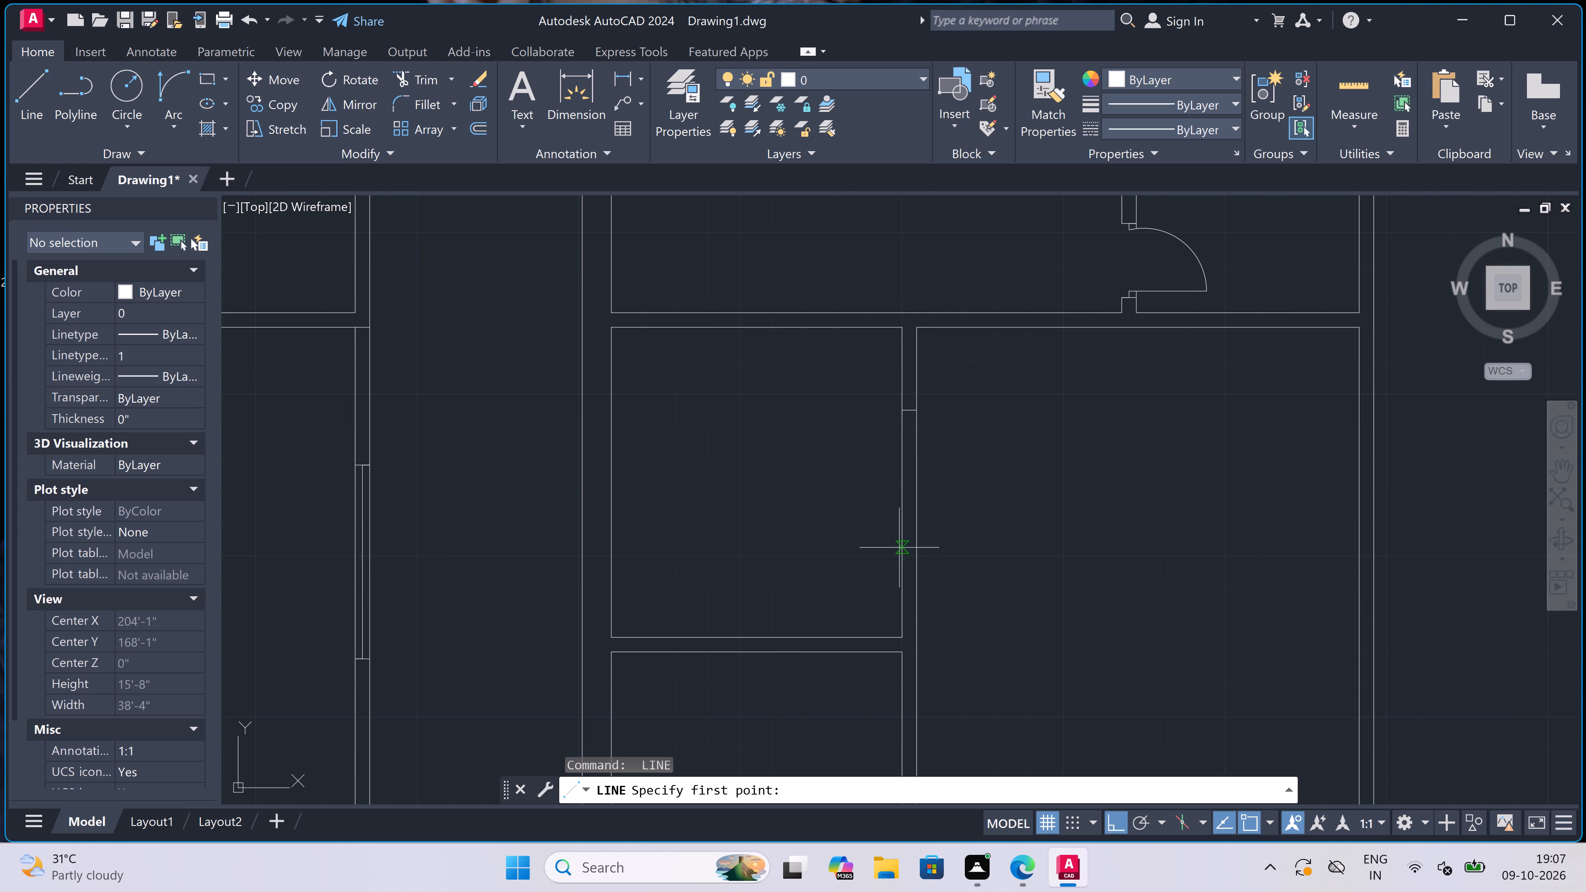
click(900, 557)
click(912, 556)
key(Escape)
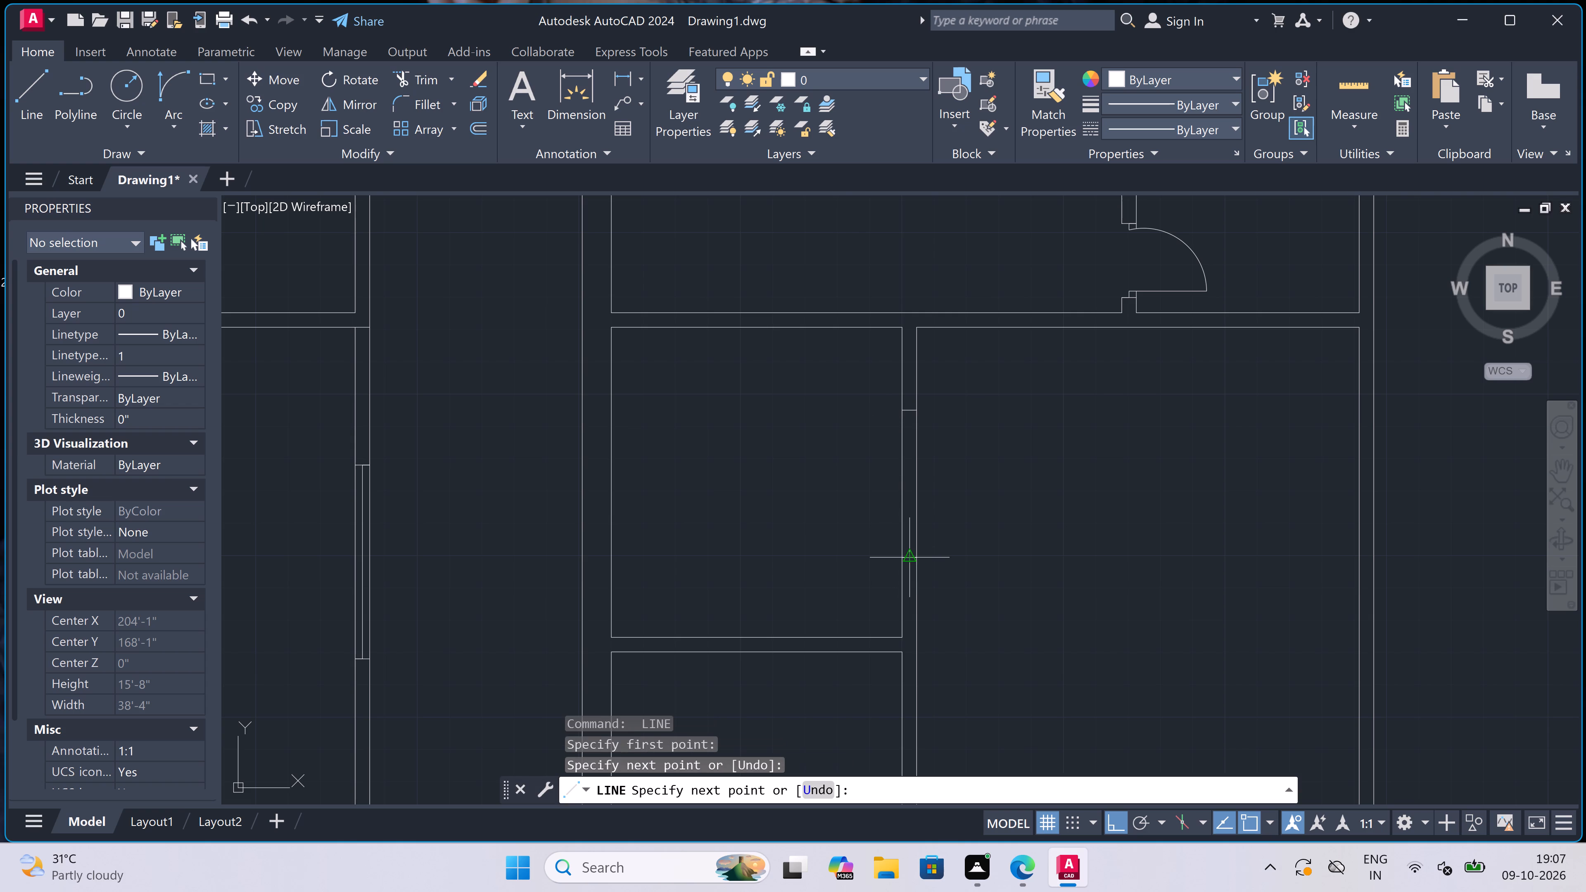
Trim both lines of the vertical partition between the two short horizontal lines to open it beside the upper small room.
key(t)
key(r)
key(space)
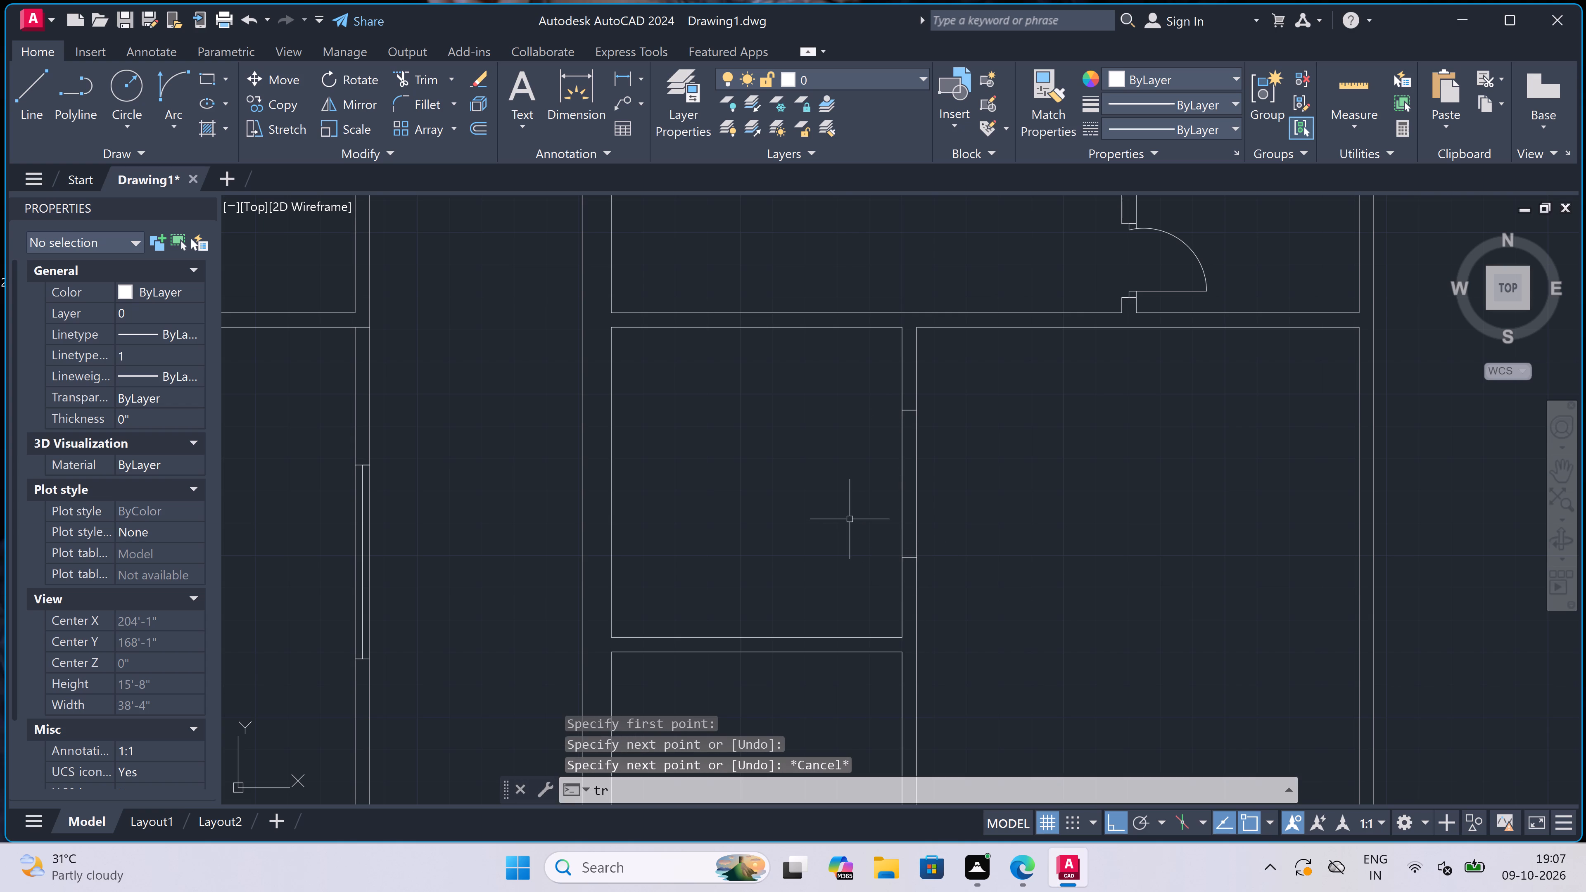
drag(850, 519, 875, 504)
click(1037, 467)
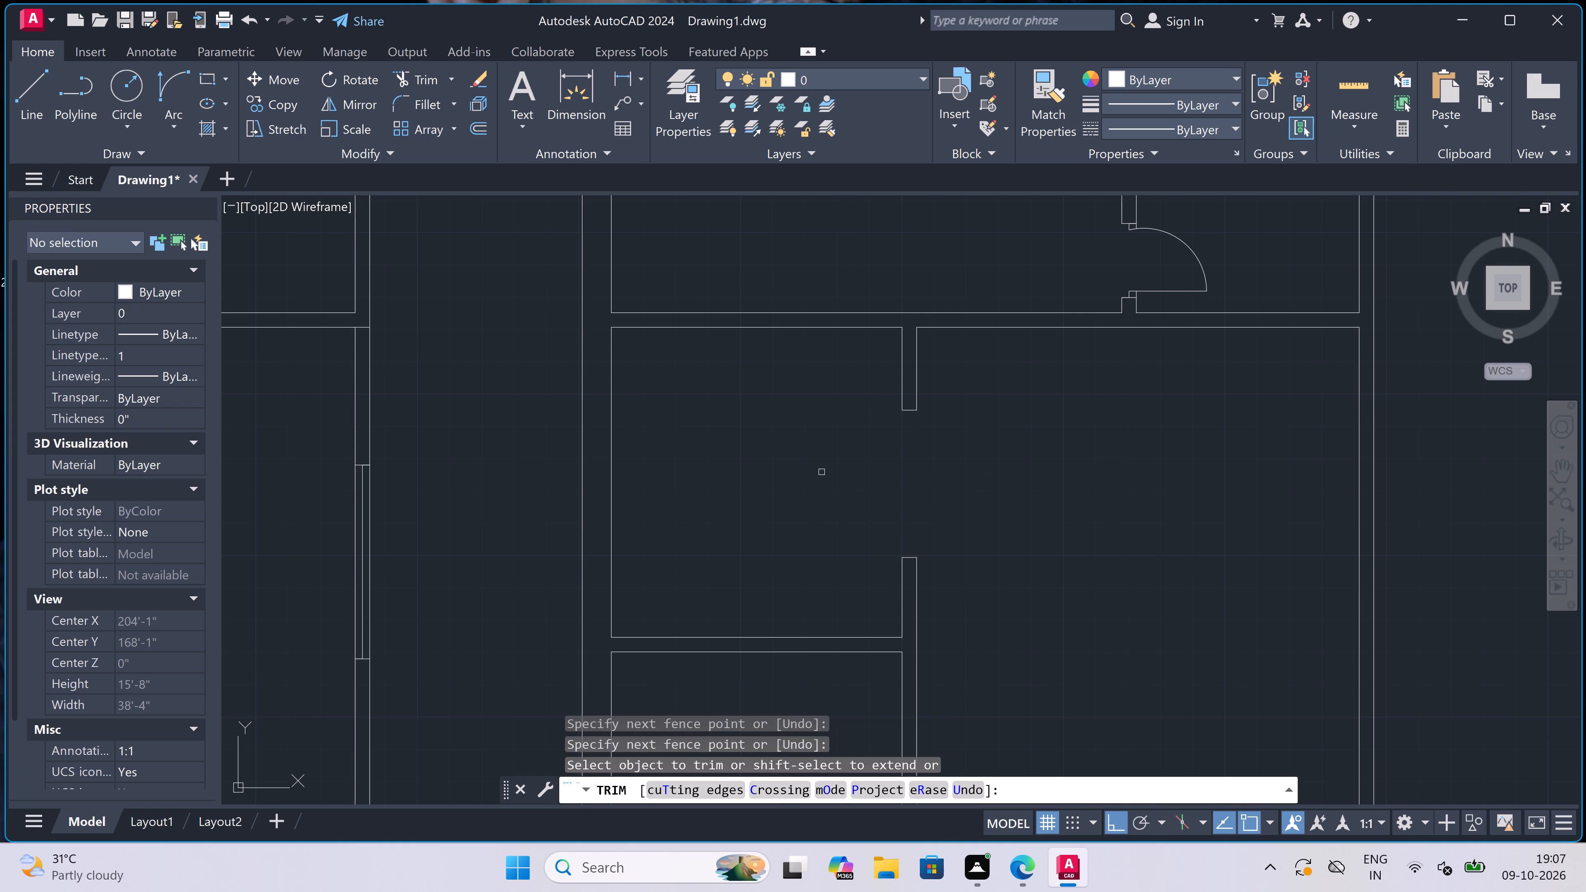
key(Escape)
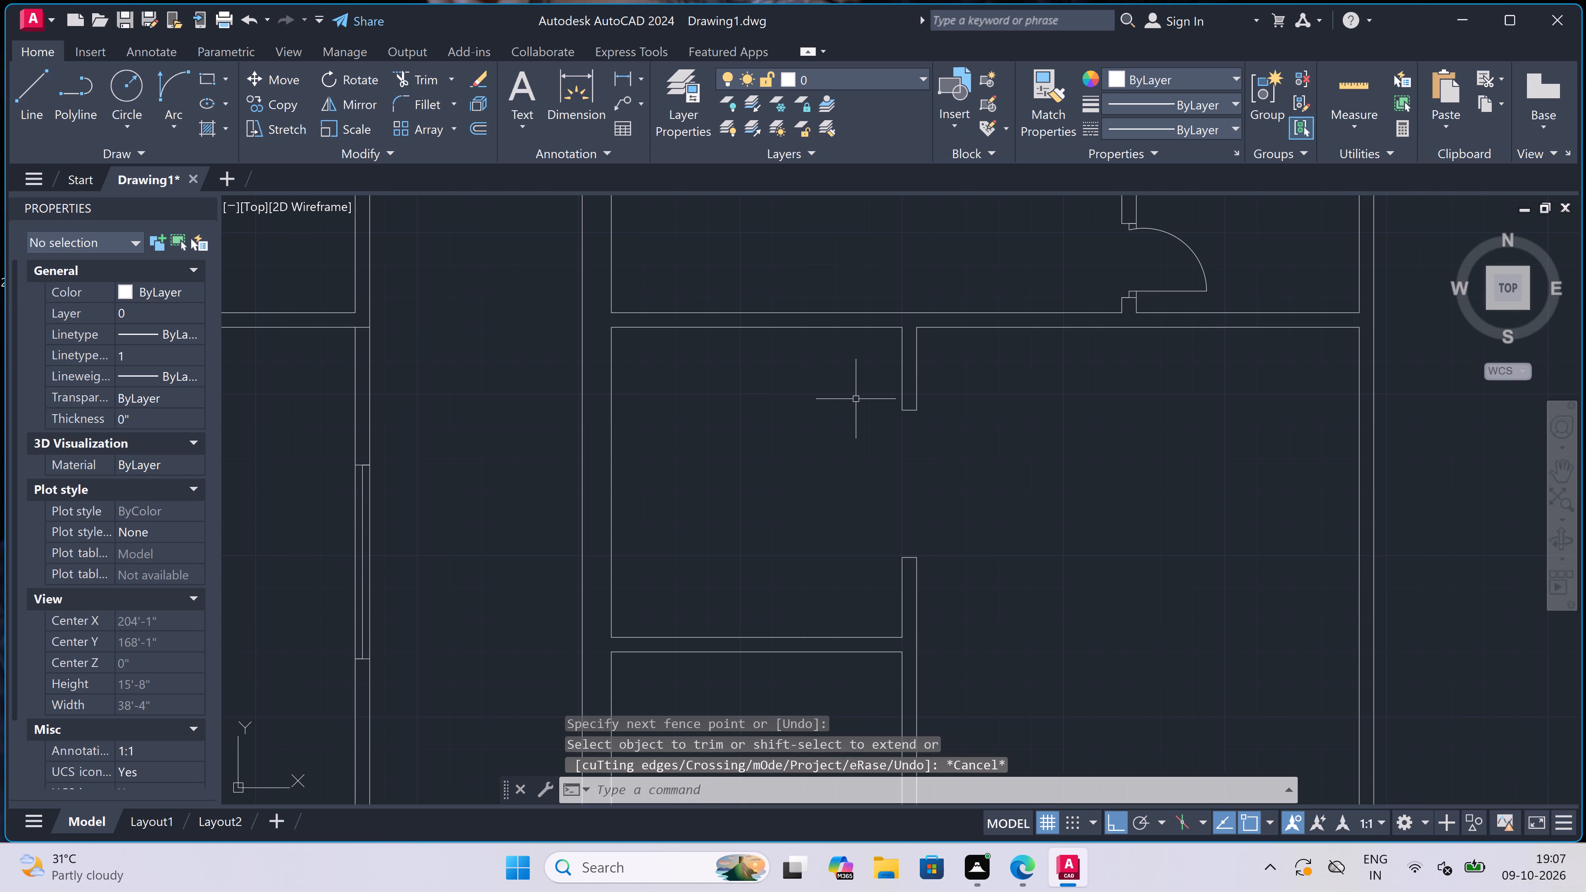
Draw a three-sided line outline inside the upper small room, about 6'-1" by 5'-3", starting and ending on the vertical partition around its opening.
key(l)
key(space)
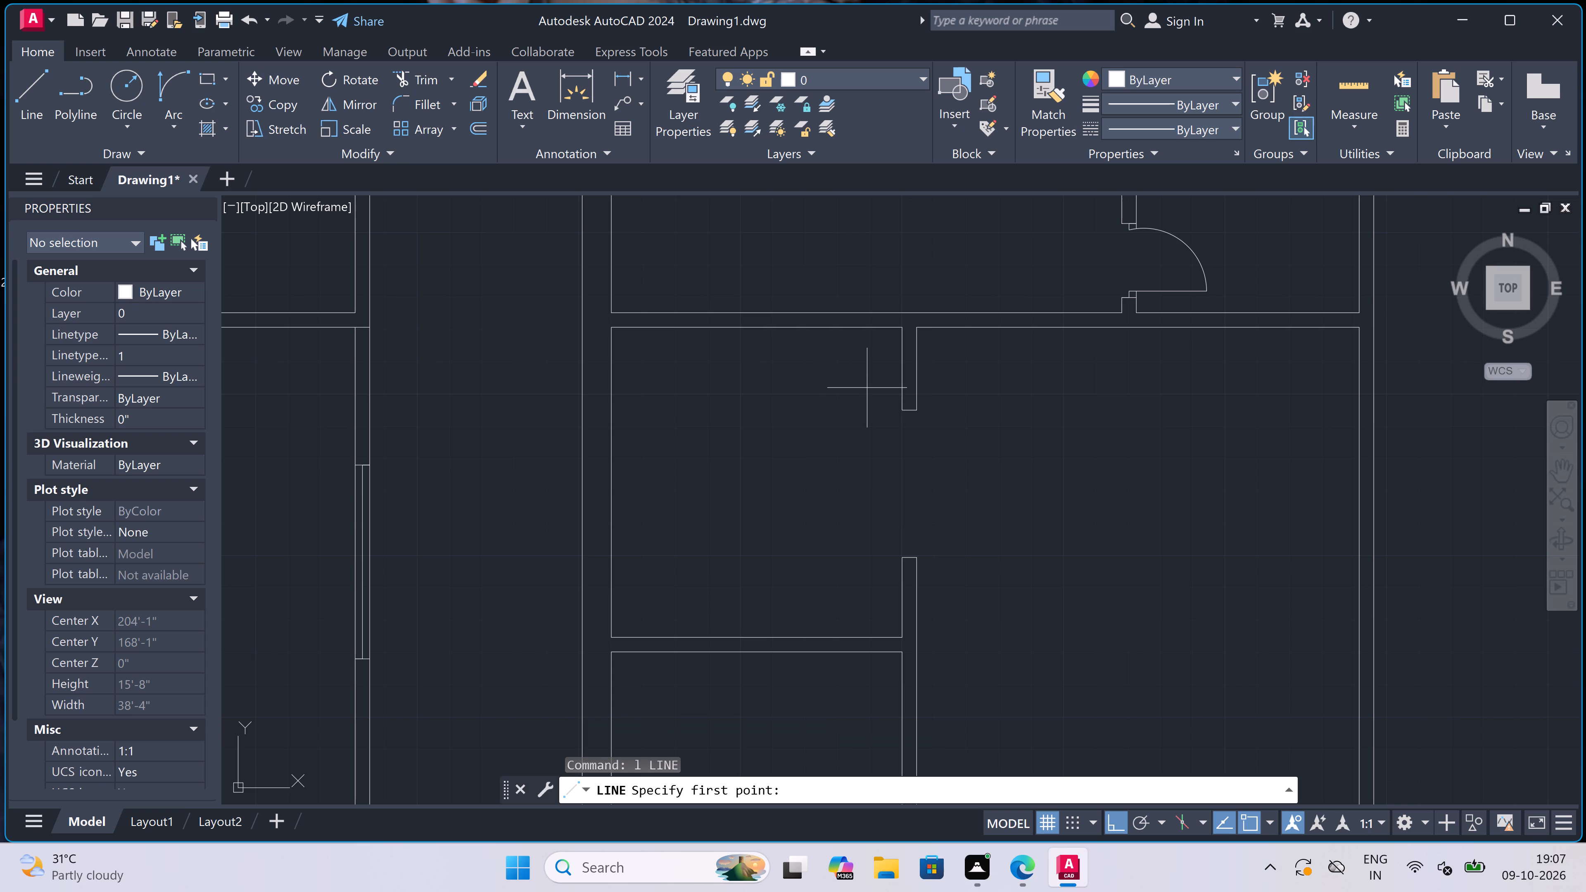
click(896, 380)
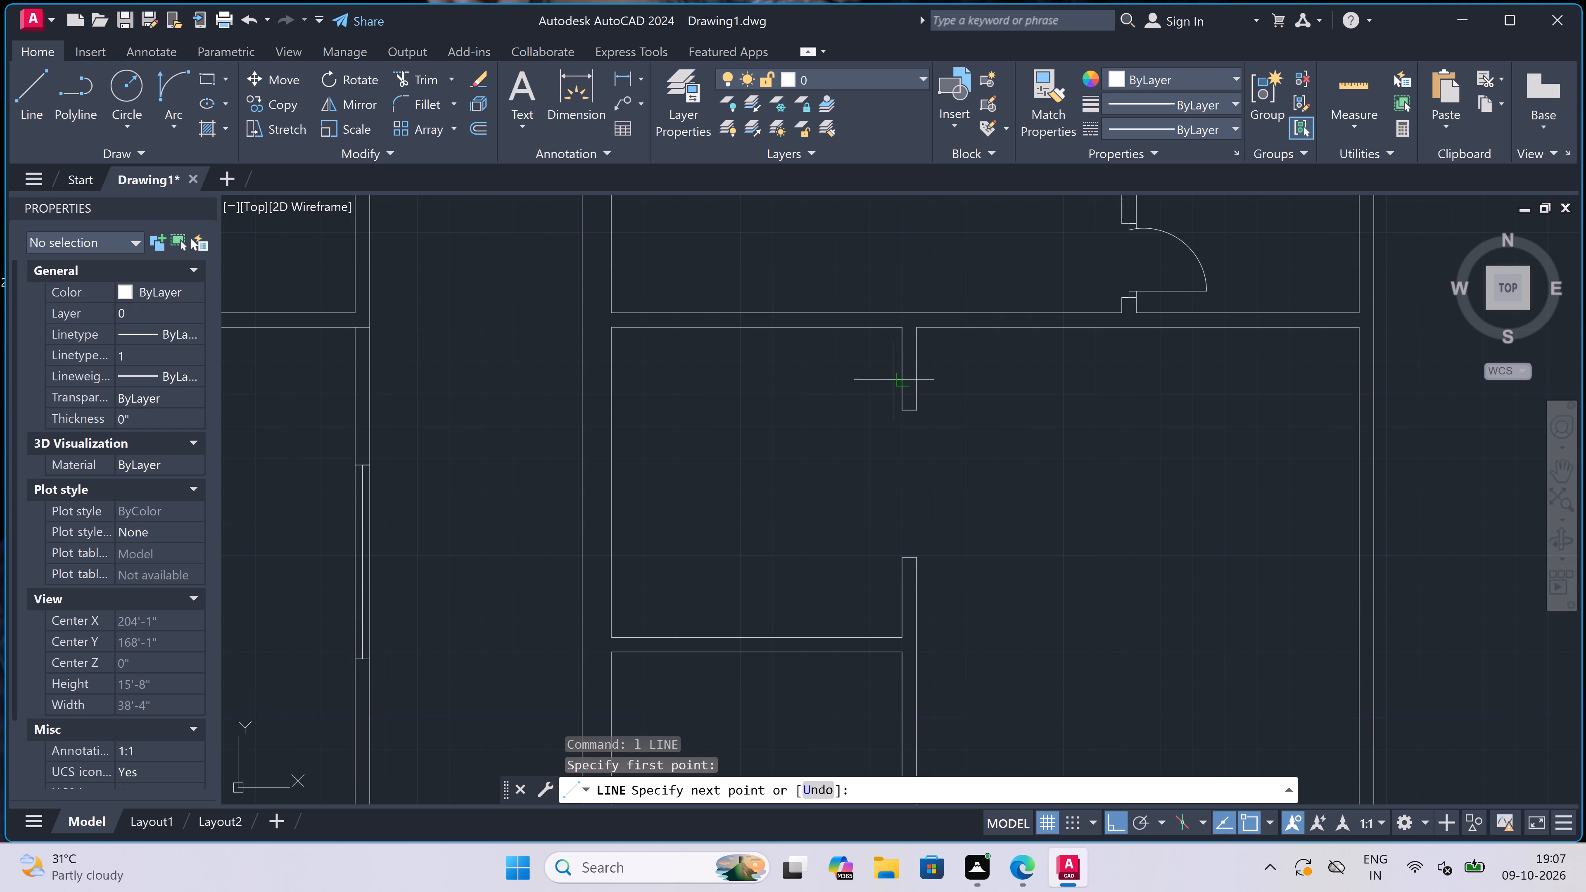
click(663, 379)
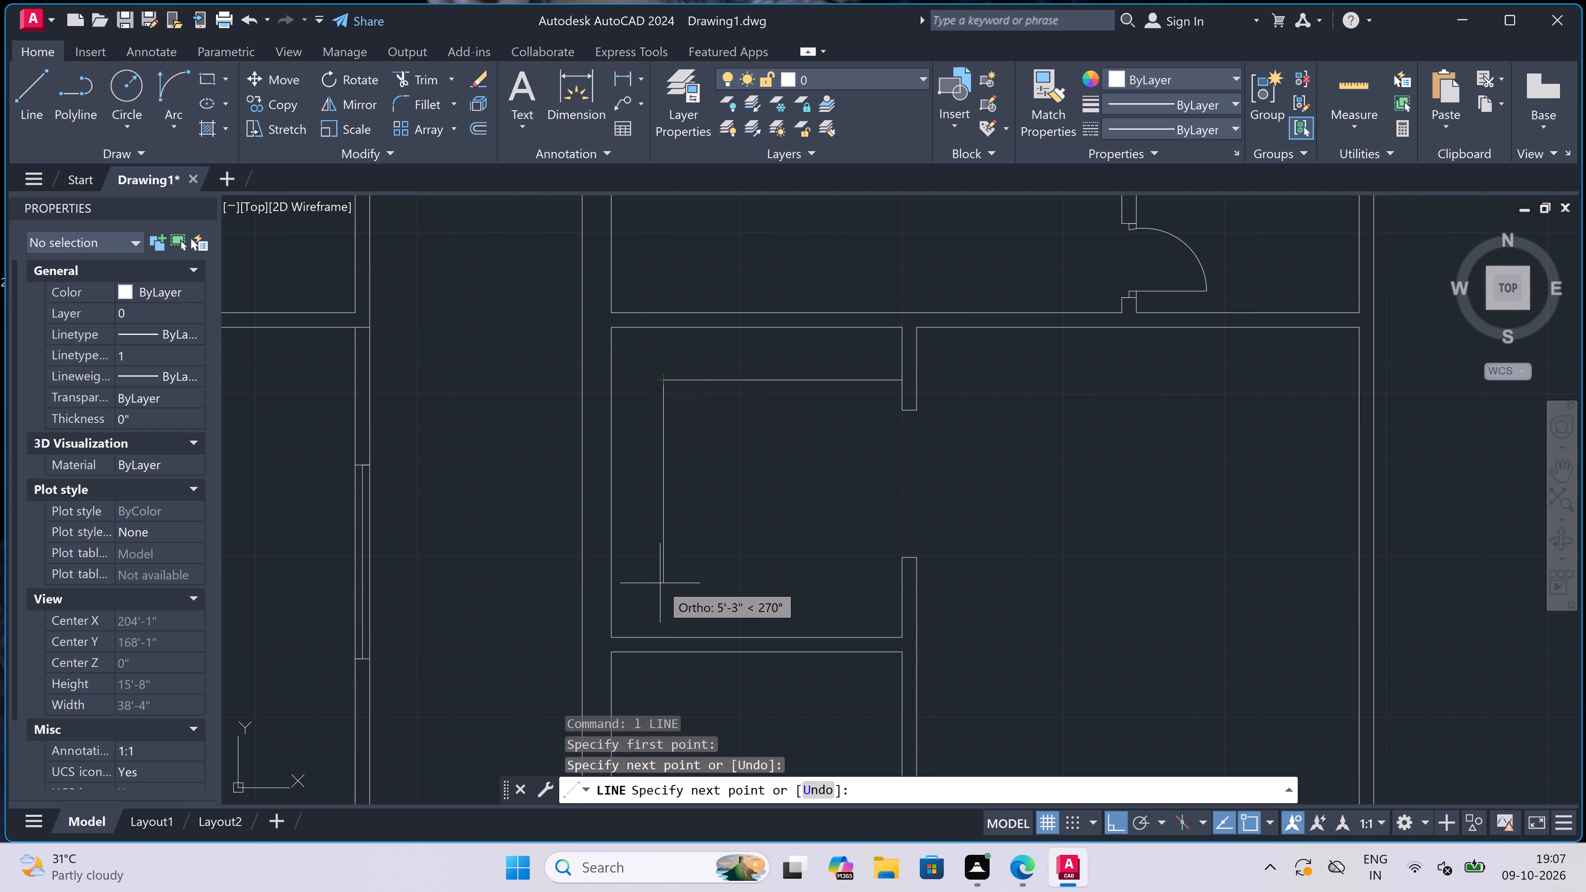
drag(660, 584, 665, 585)
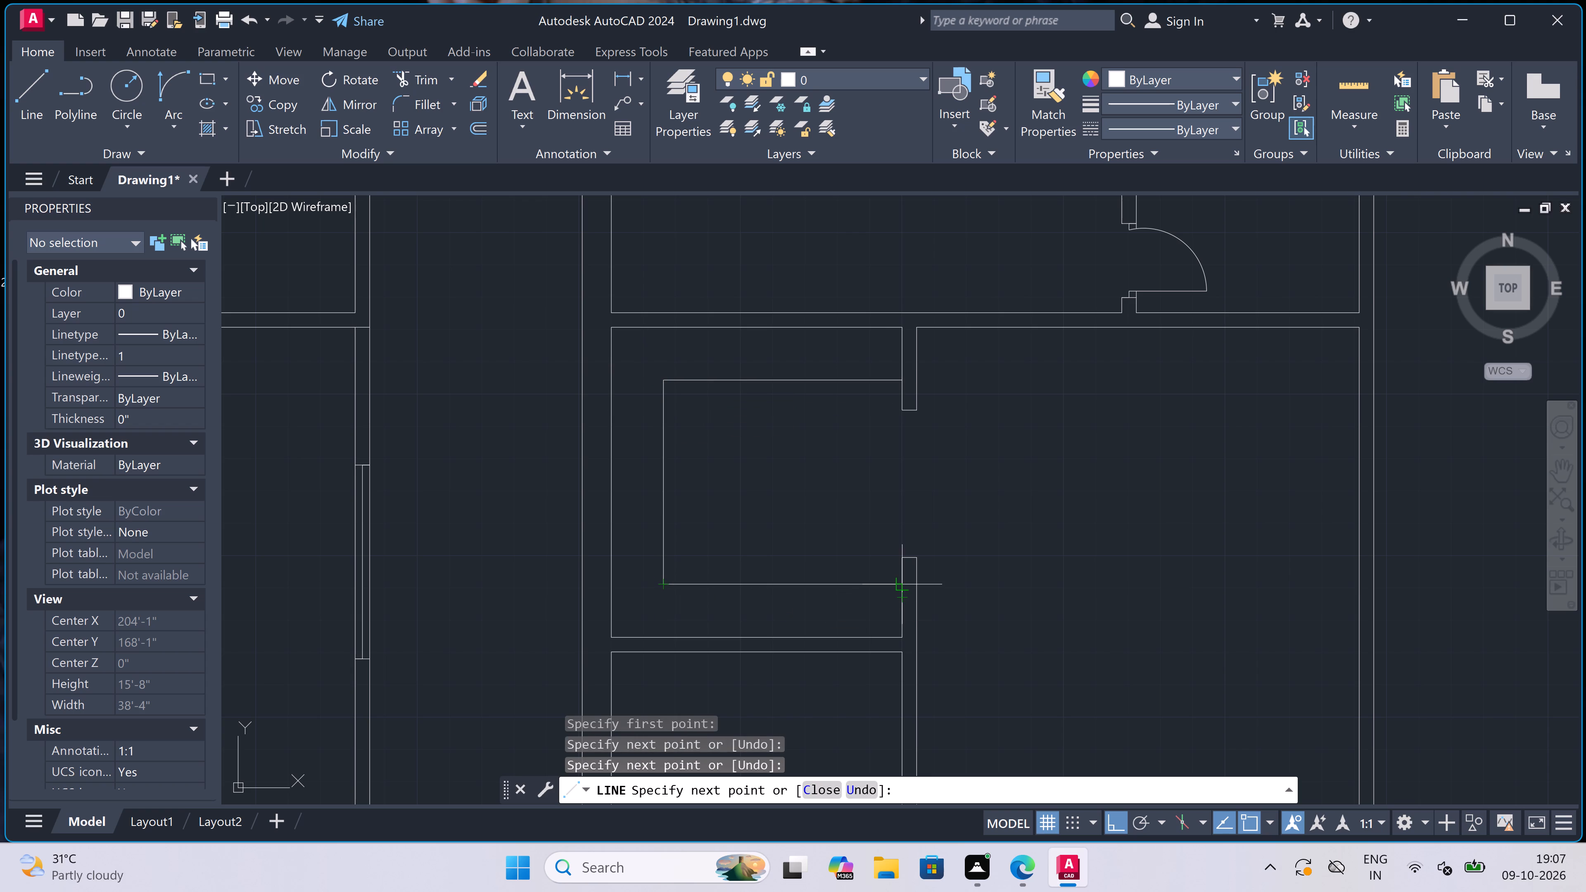
click(907, 580)
key(Escape)
Start a new line in the second plan near the door above the horizontal partition.
scroll(730, 447, down, 3)
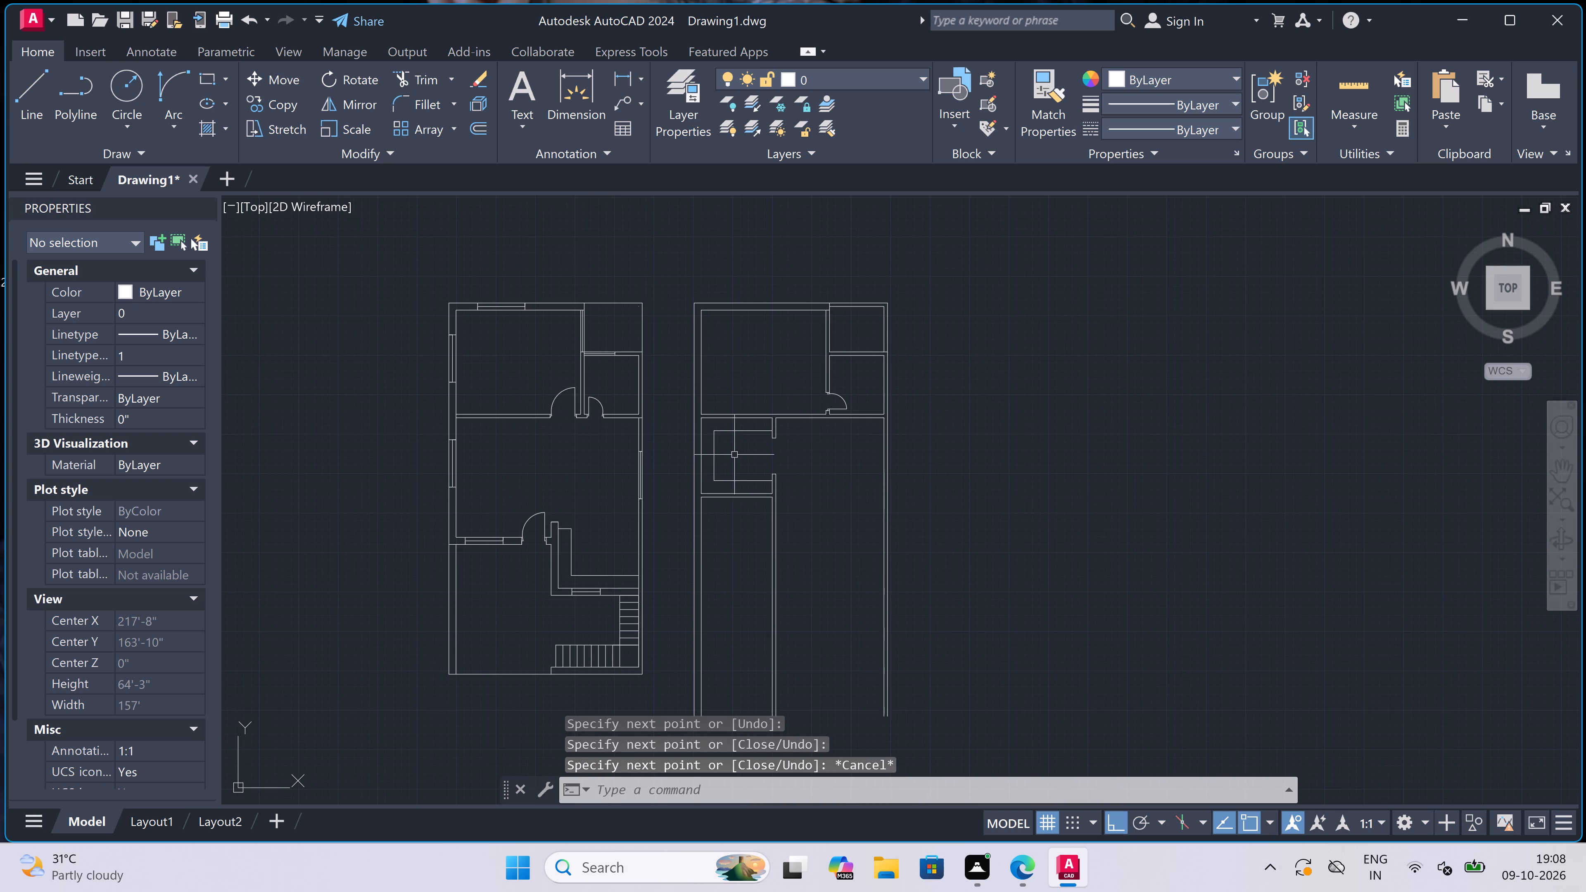
scroll(731, 455, down, 3)
scroll(750, 450, up, 4)
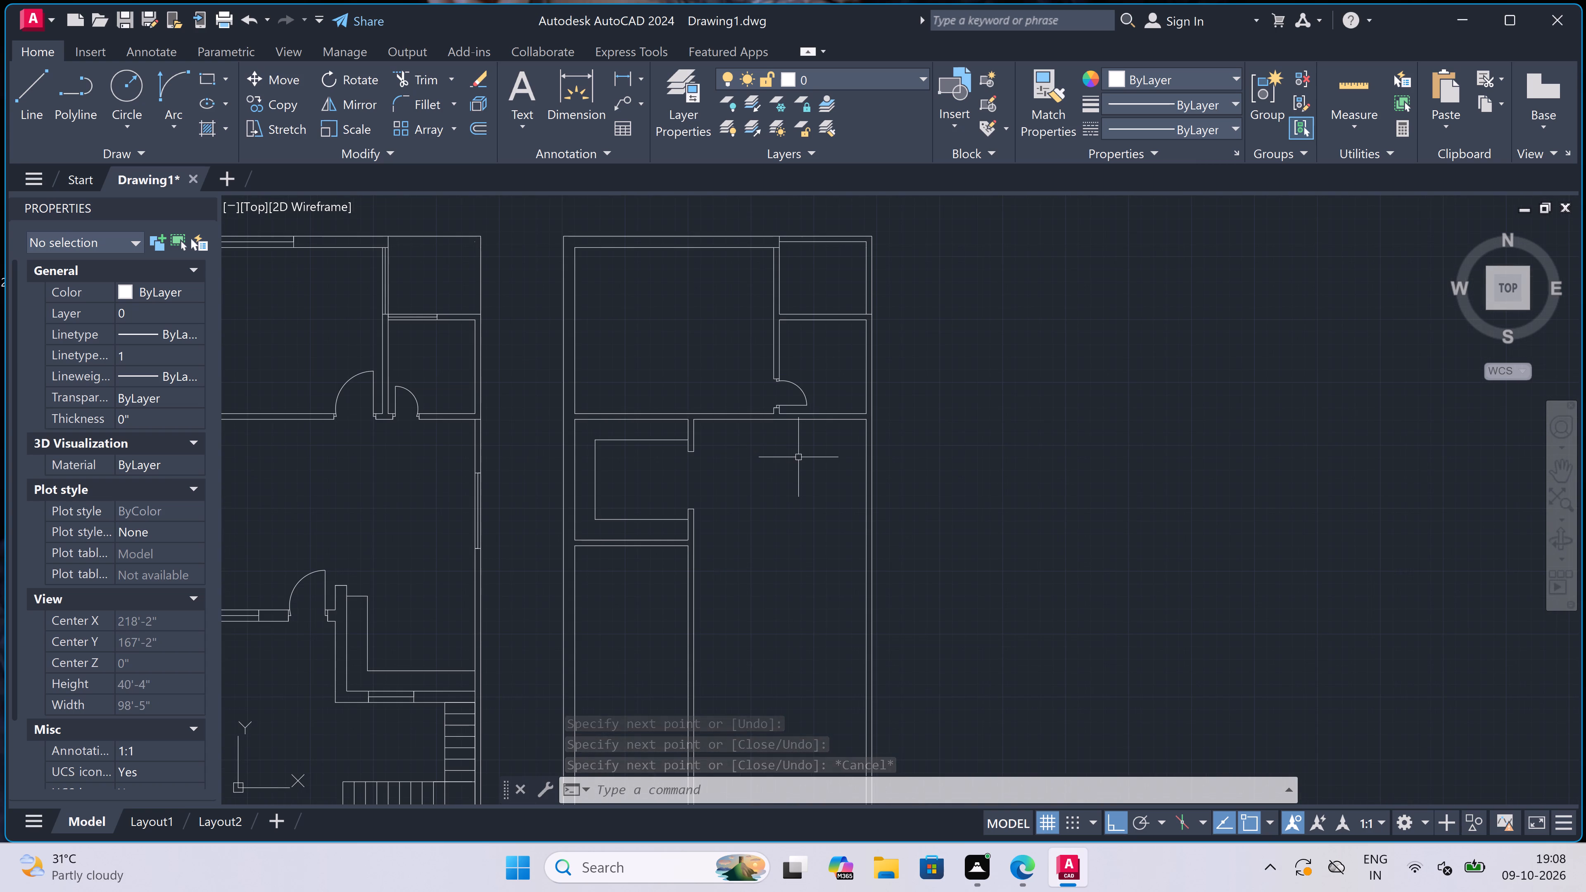
scroll(739, 457, down, 1)
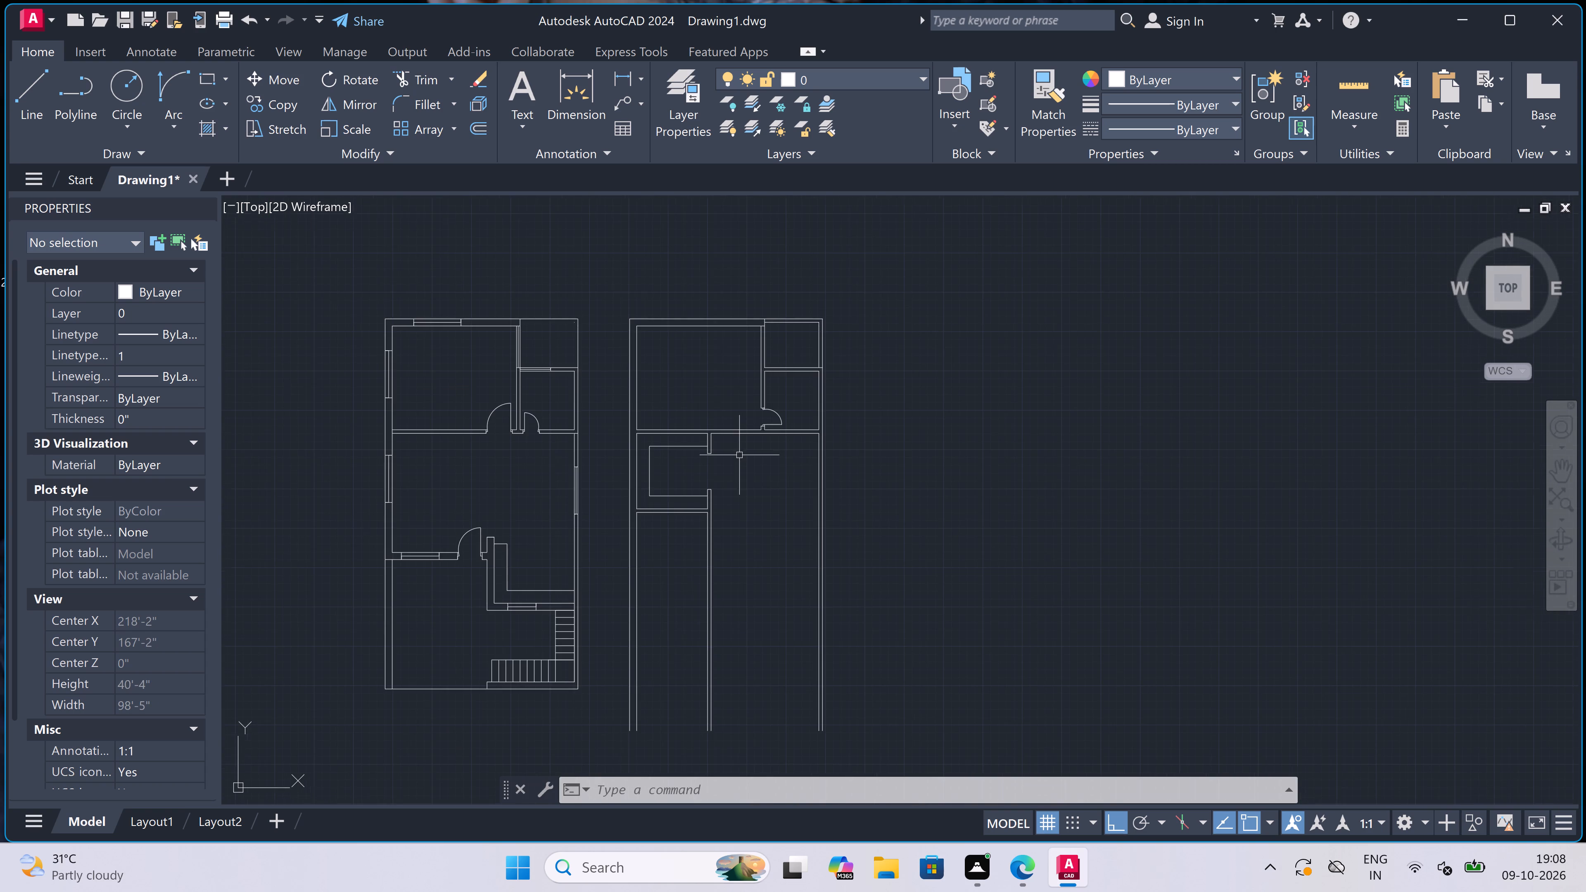
scroll(741, 416, up, 3)
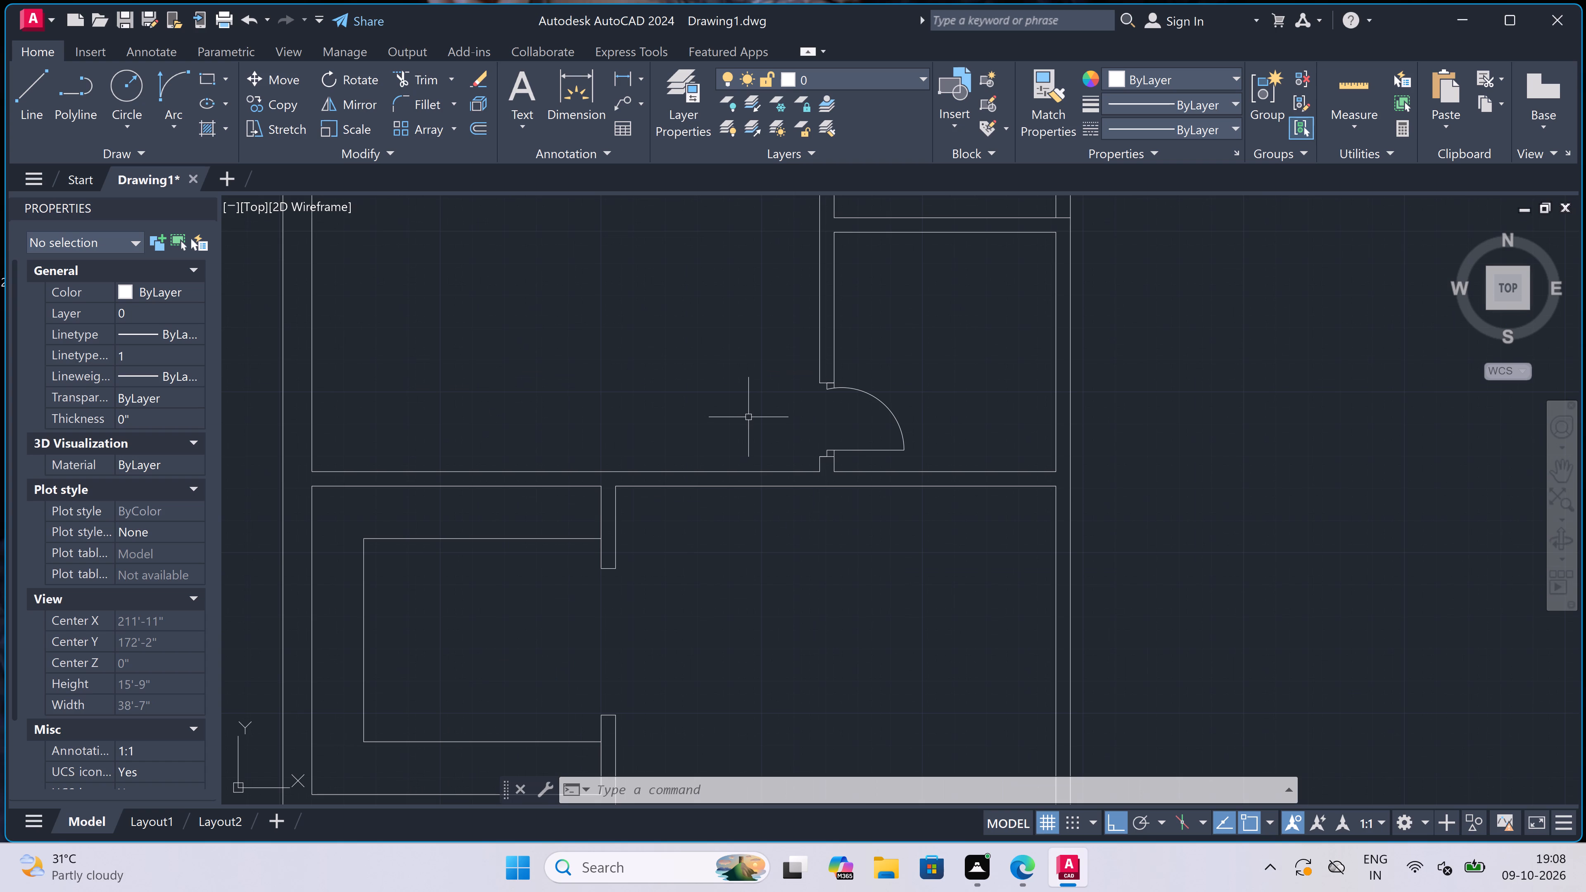
key(l)
key(space)
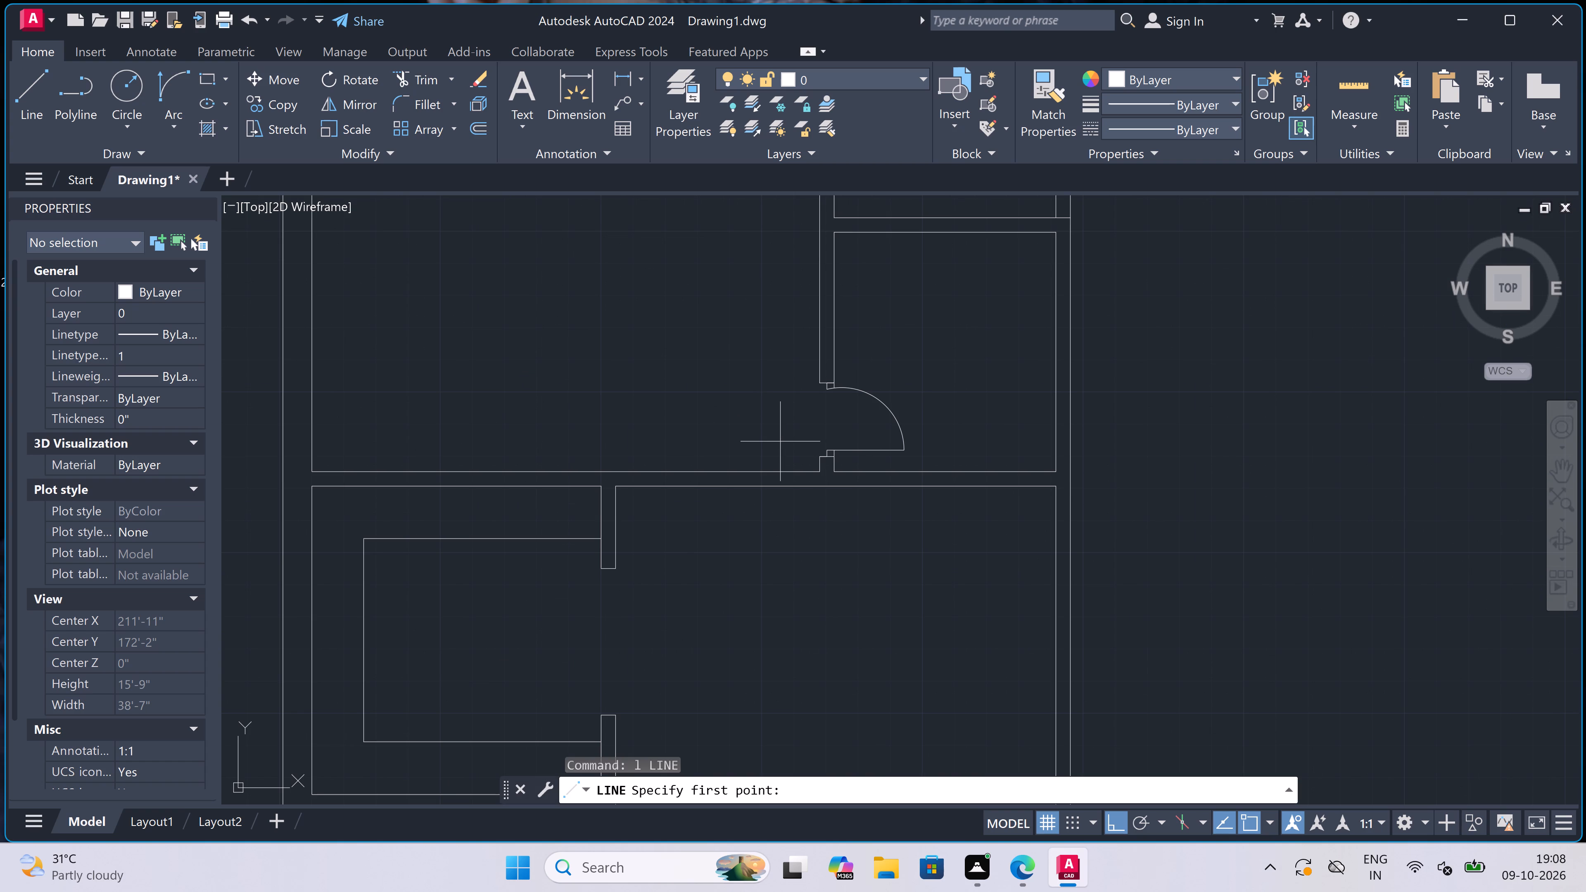
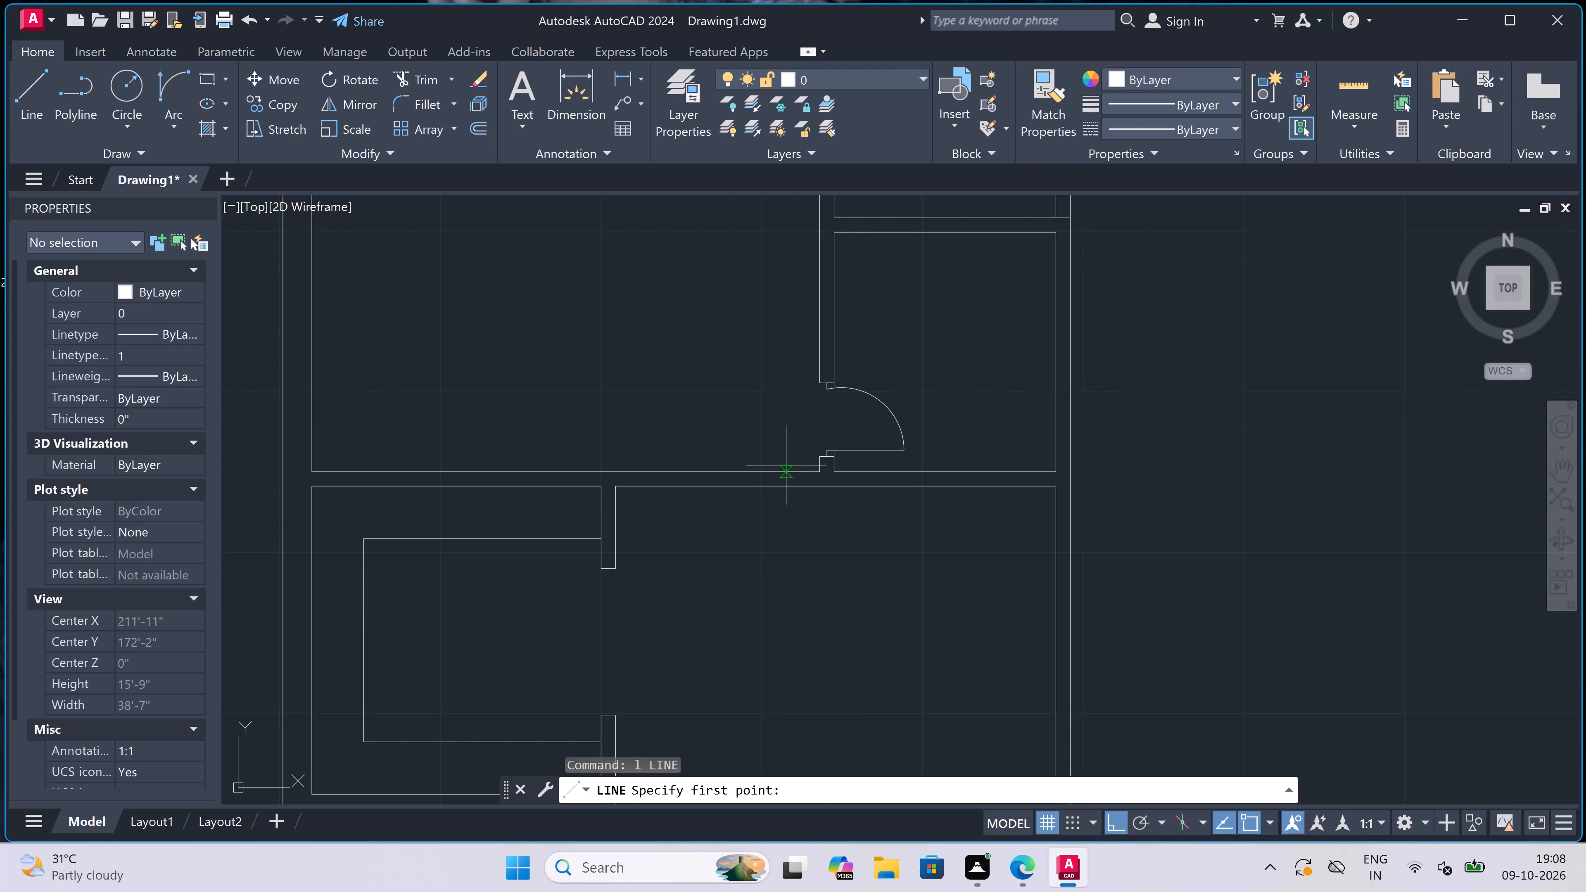
Draw a door jamb line across the horizontal partition near the existing door, with a 2" stop from its middle and a 3' upright door leaf.
scroll(785, 464, up, 2)
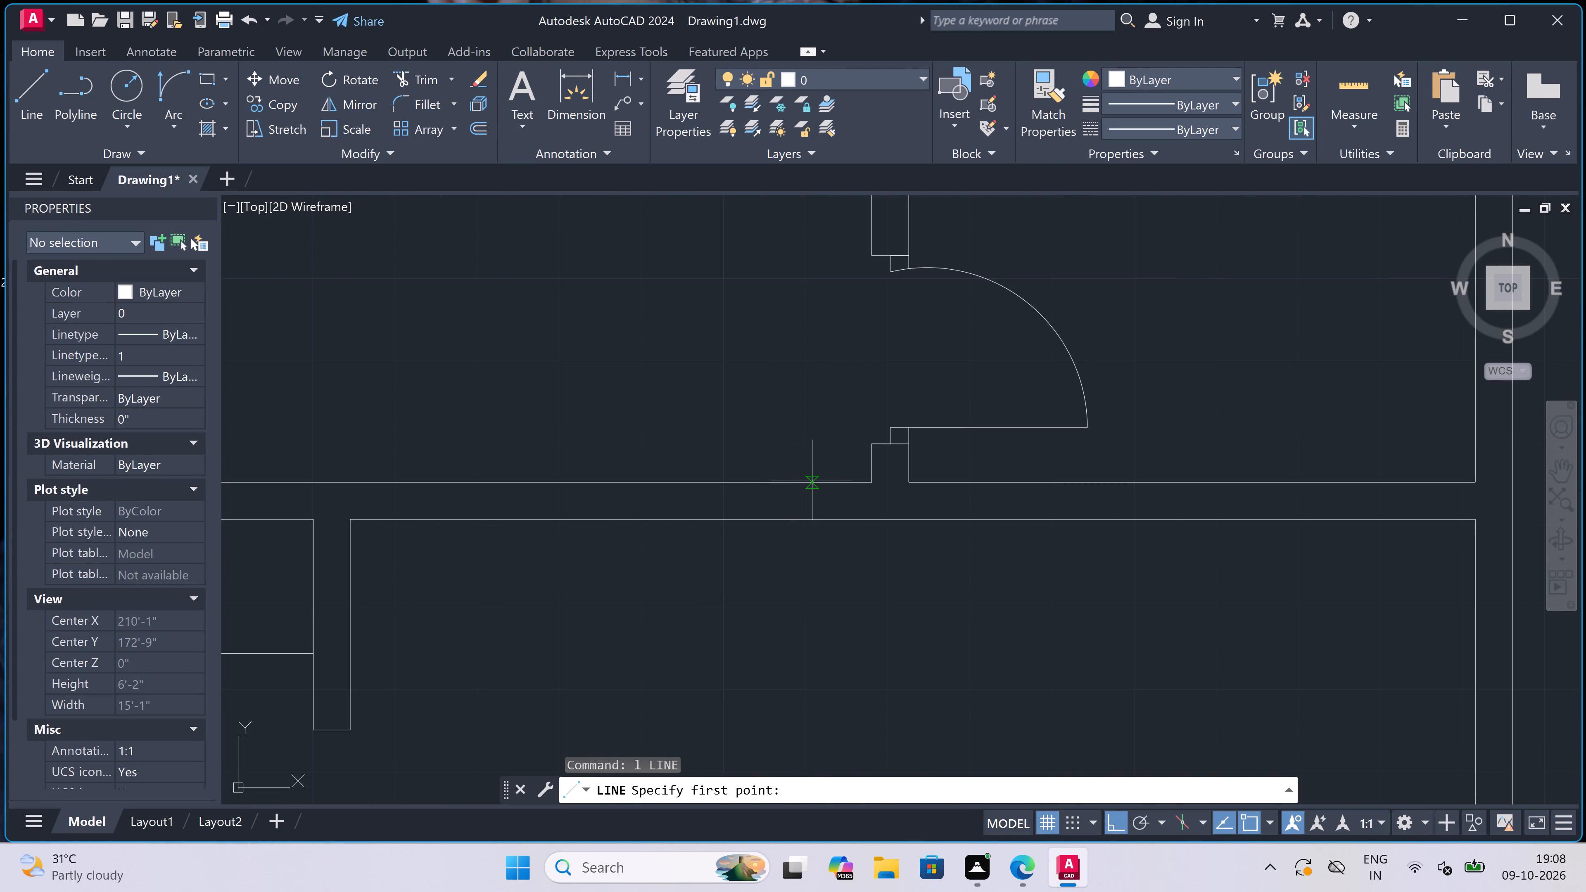
click(821, 481)
click(816, 515)
click(819, 504)
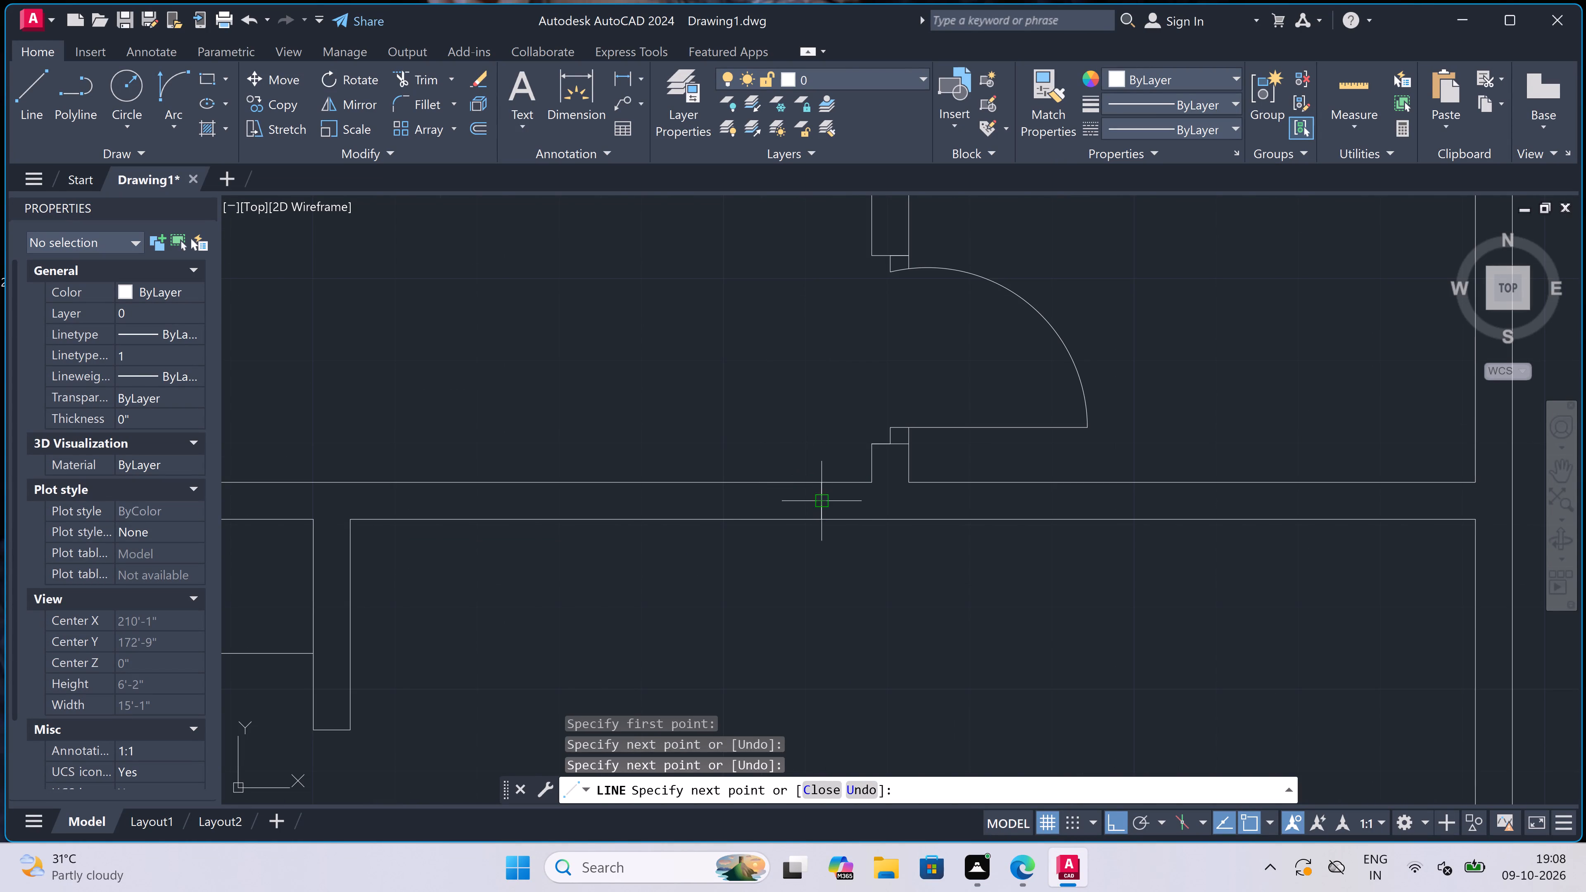
text(2")
key(space)
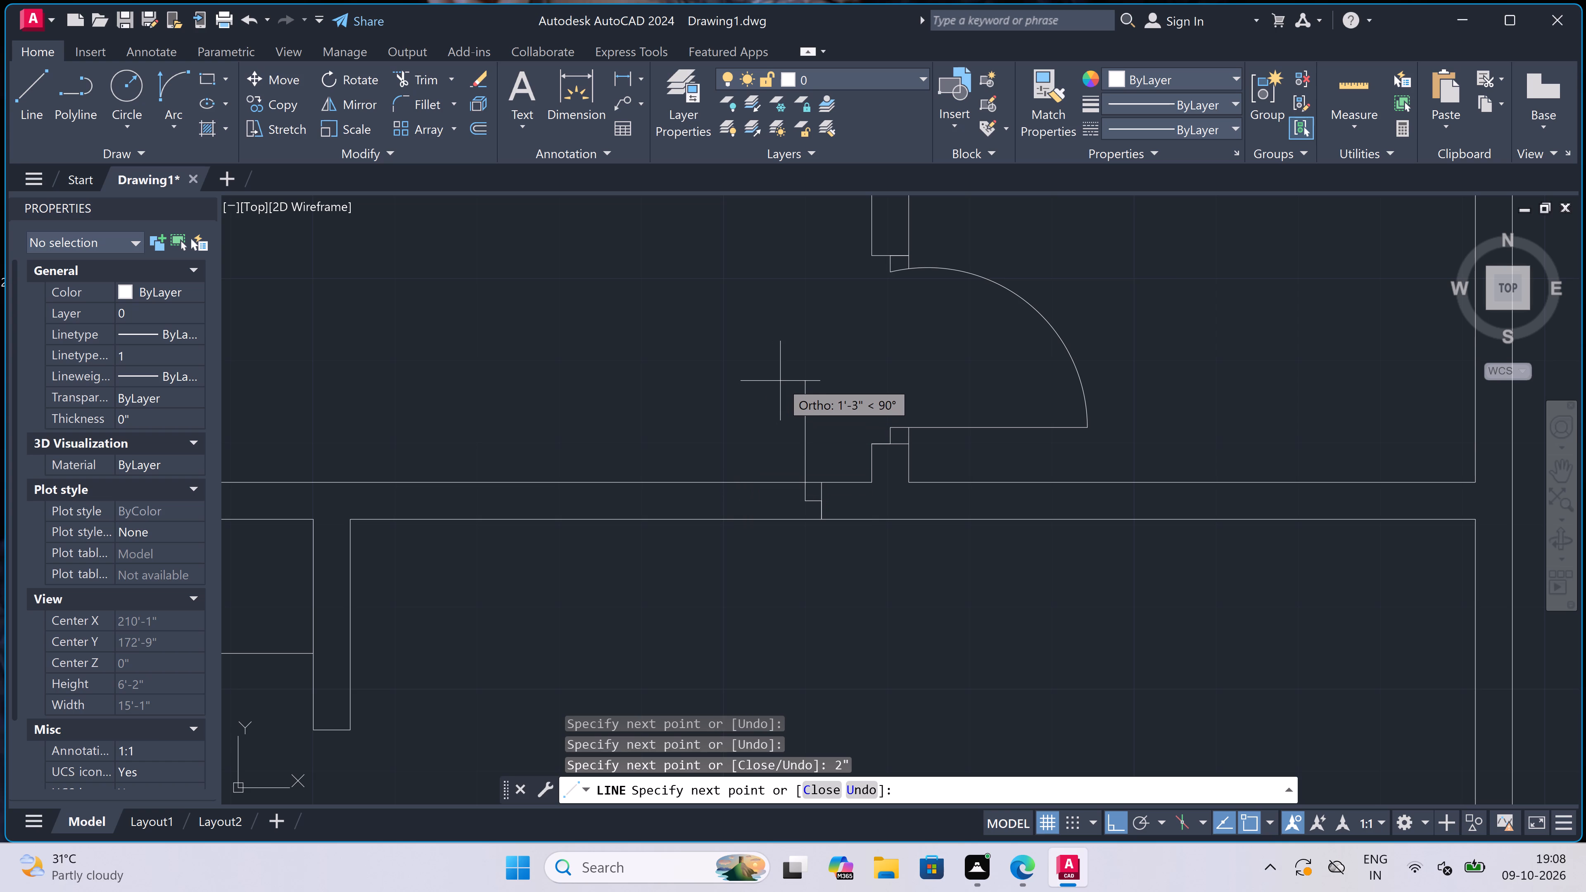
text(3')
key(space)
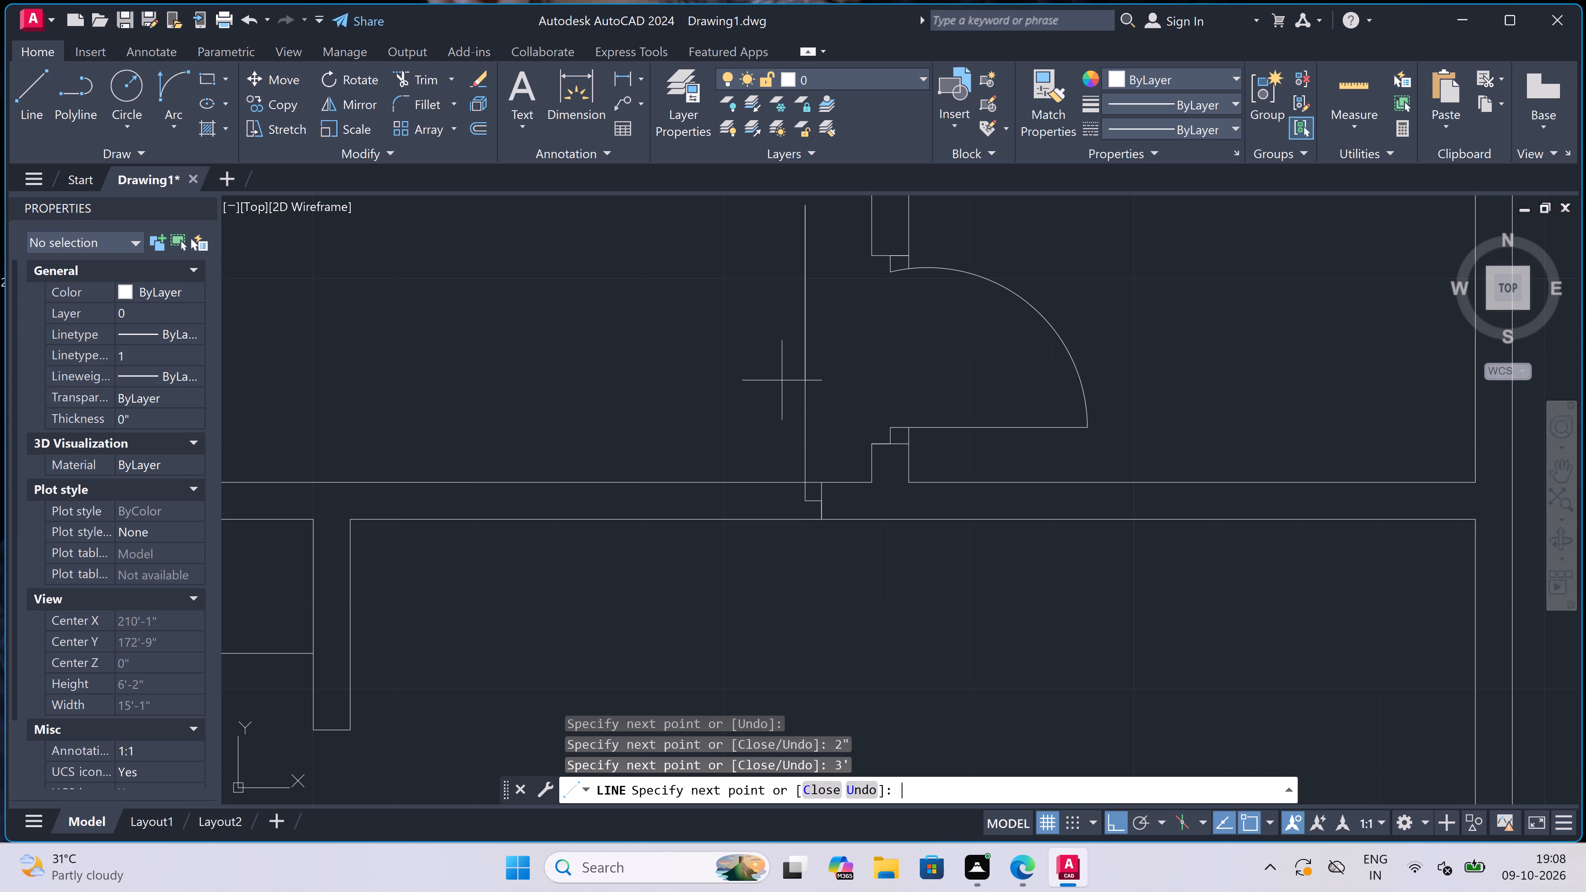
key(Escape)
Draw the opposite door jamb line across the horizontal partition with a 2" stop from its middle facing the door leaf.
key(space)
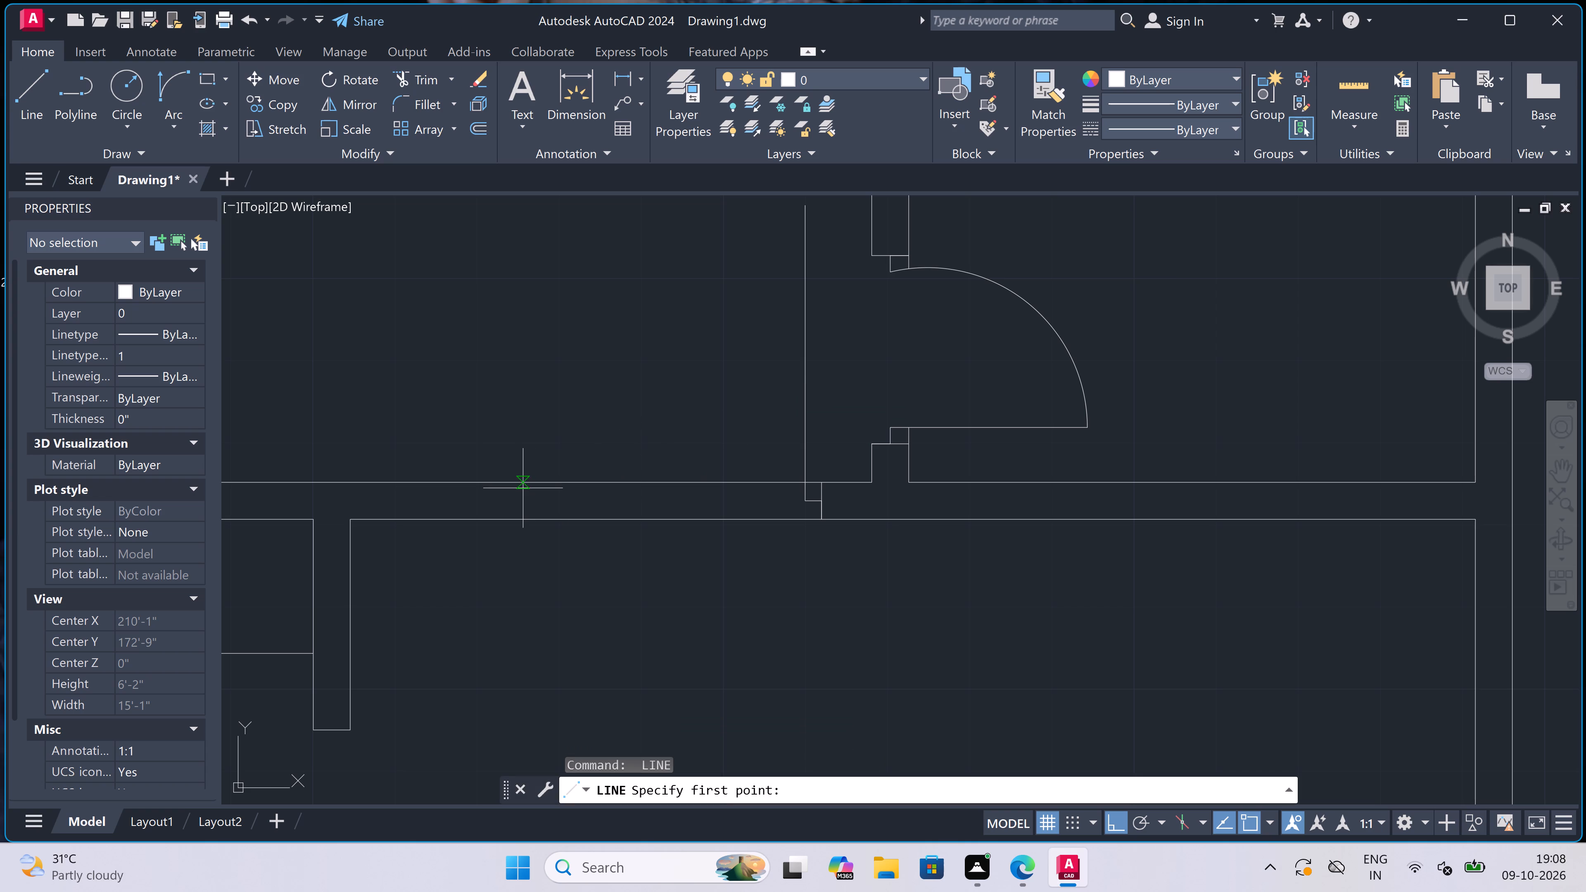
click(508, 484)
click(504, 524)
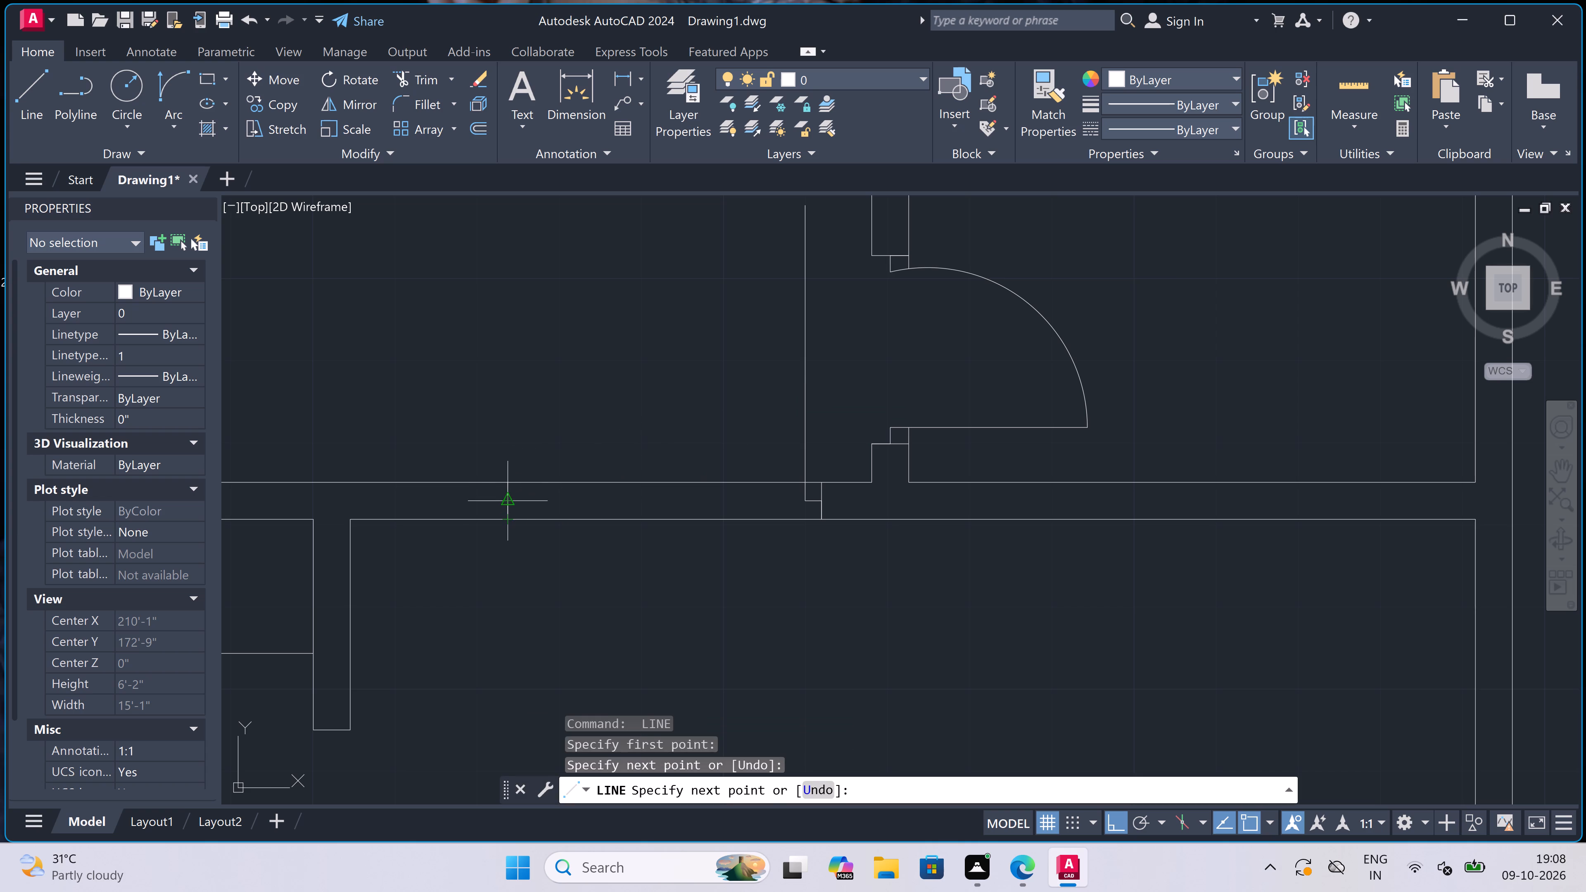
drag(506, 498, 511, 496)
text(2")
key(space)
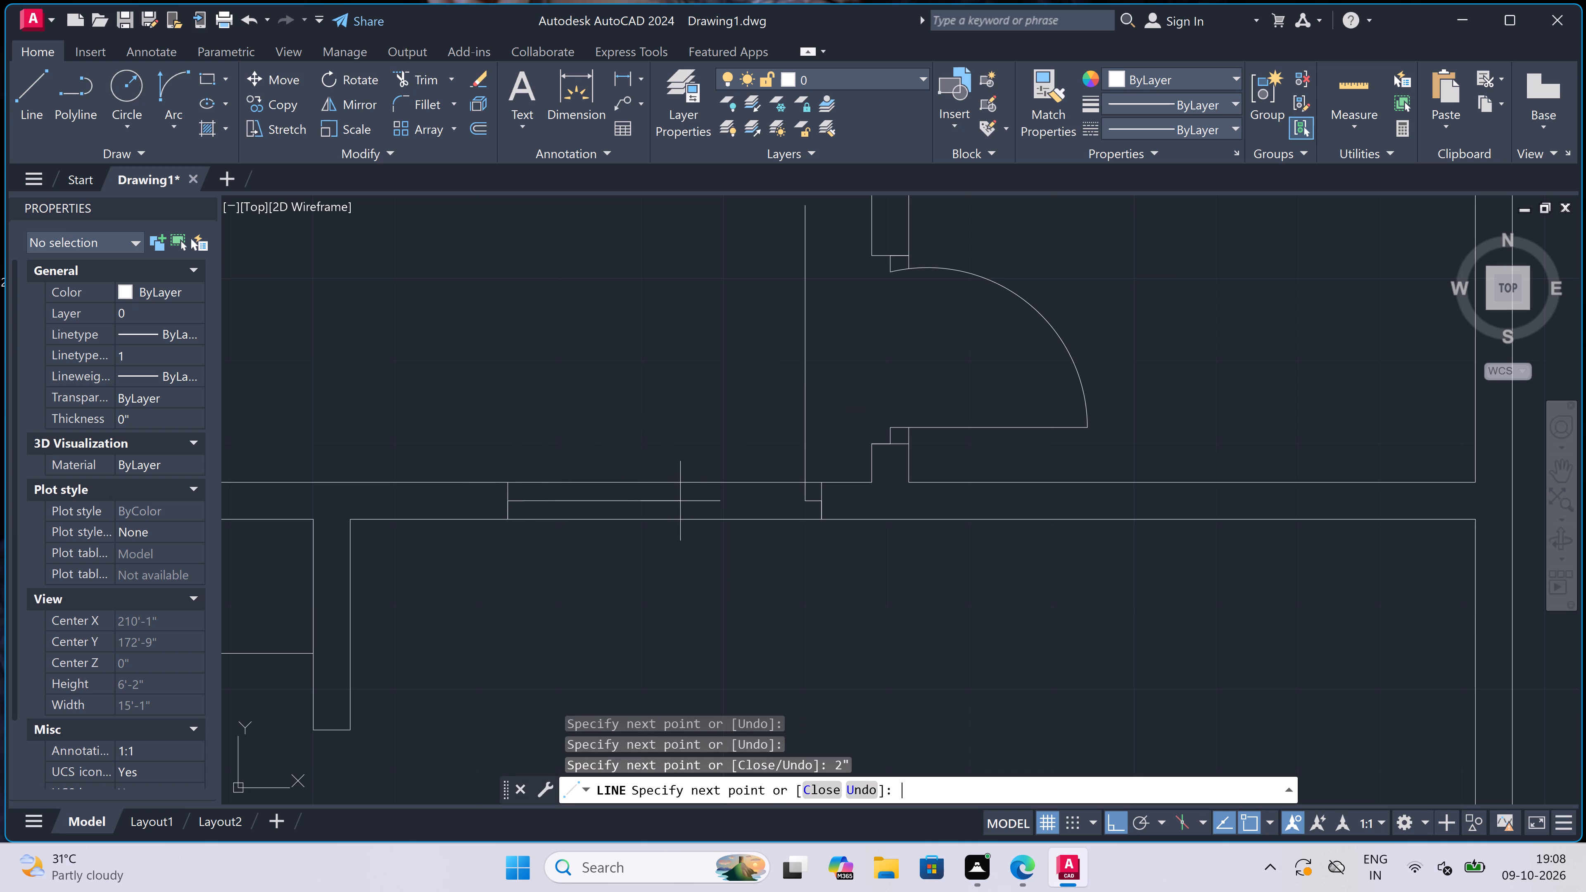
key(Escape)
Move the opposite jamb and its 2" stop along the horizontal partition, closer to the door leaf.
scroll(657, 679, down, 2)
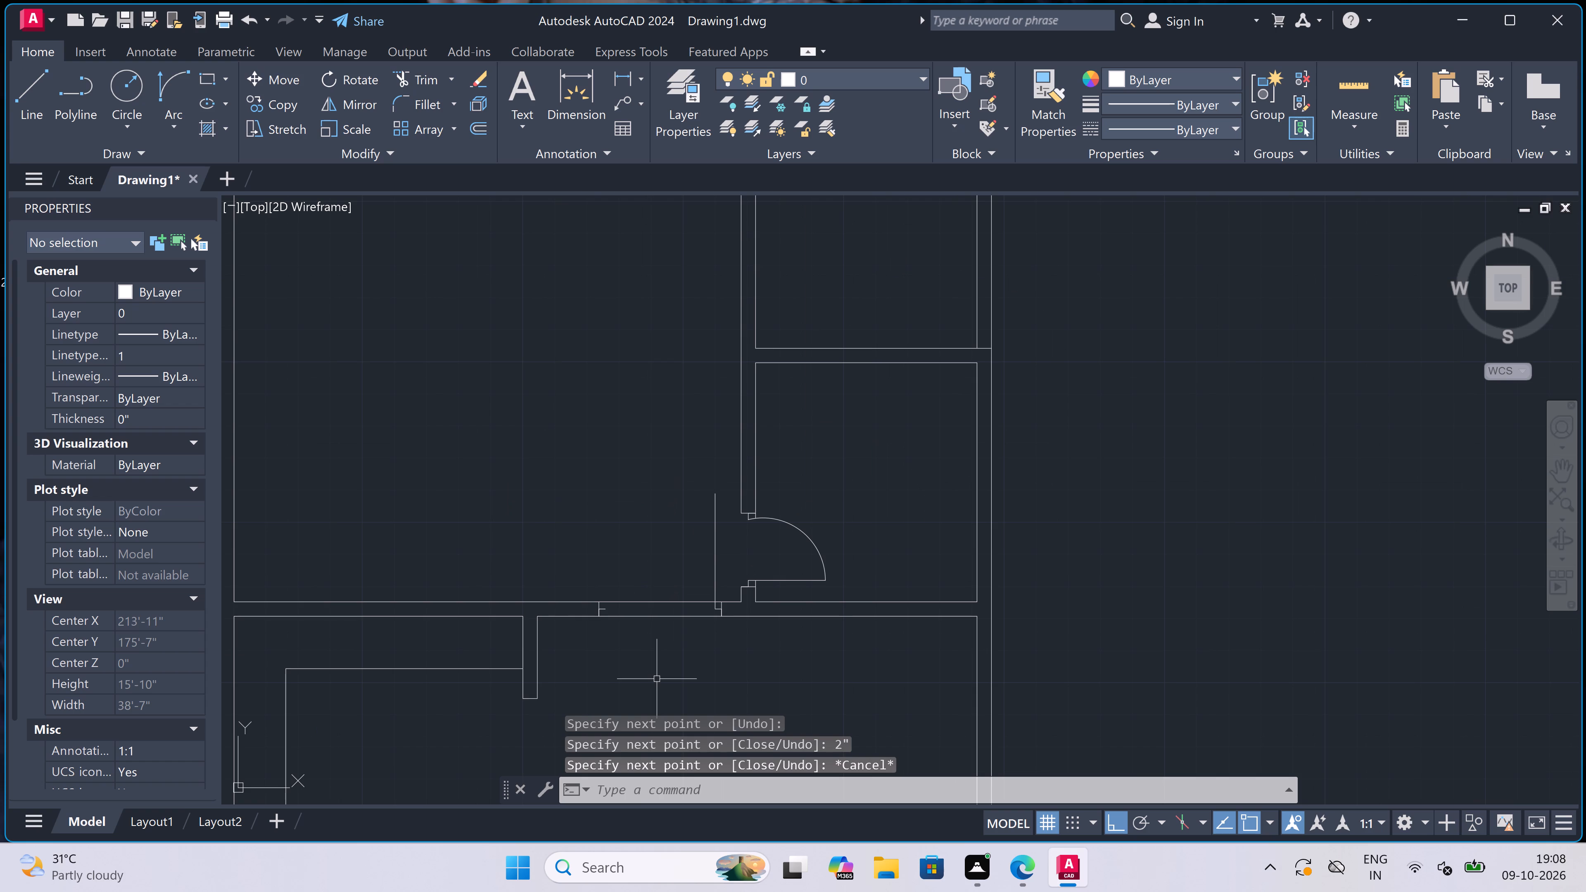
scroll(671, 584, up, 2)
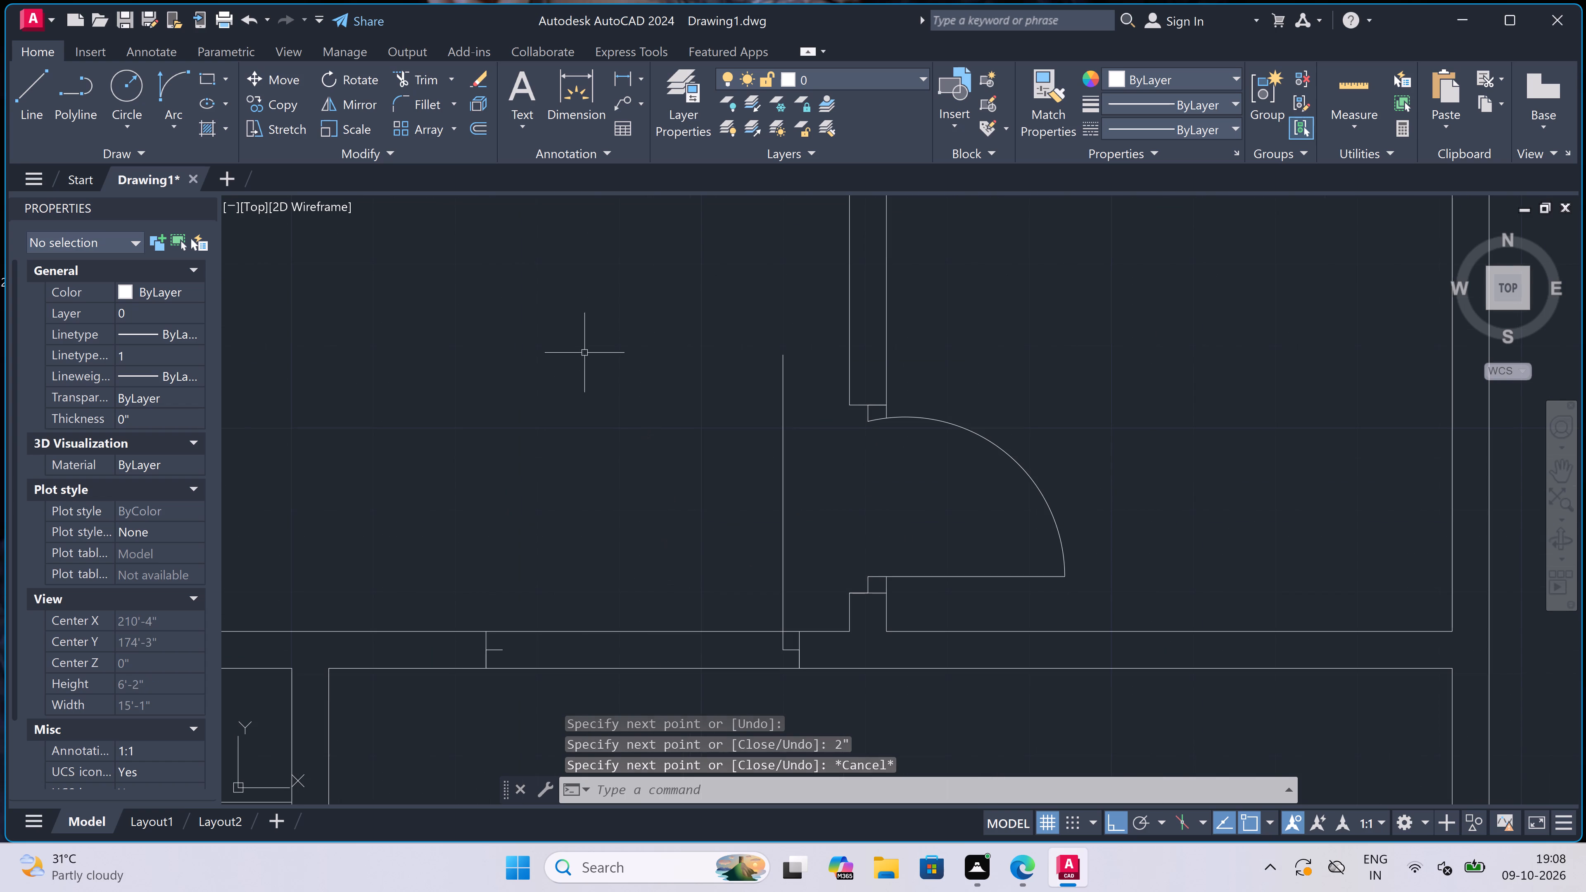
scroll(575, 410, down, 2)
scroll(550, 511, up, 4)
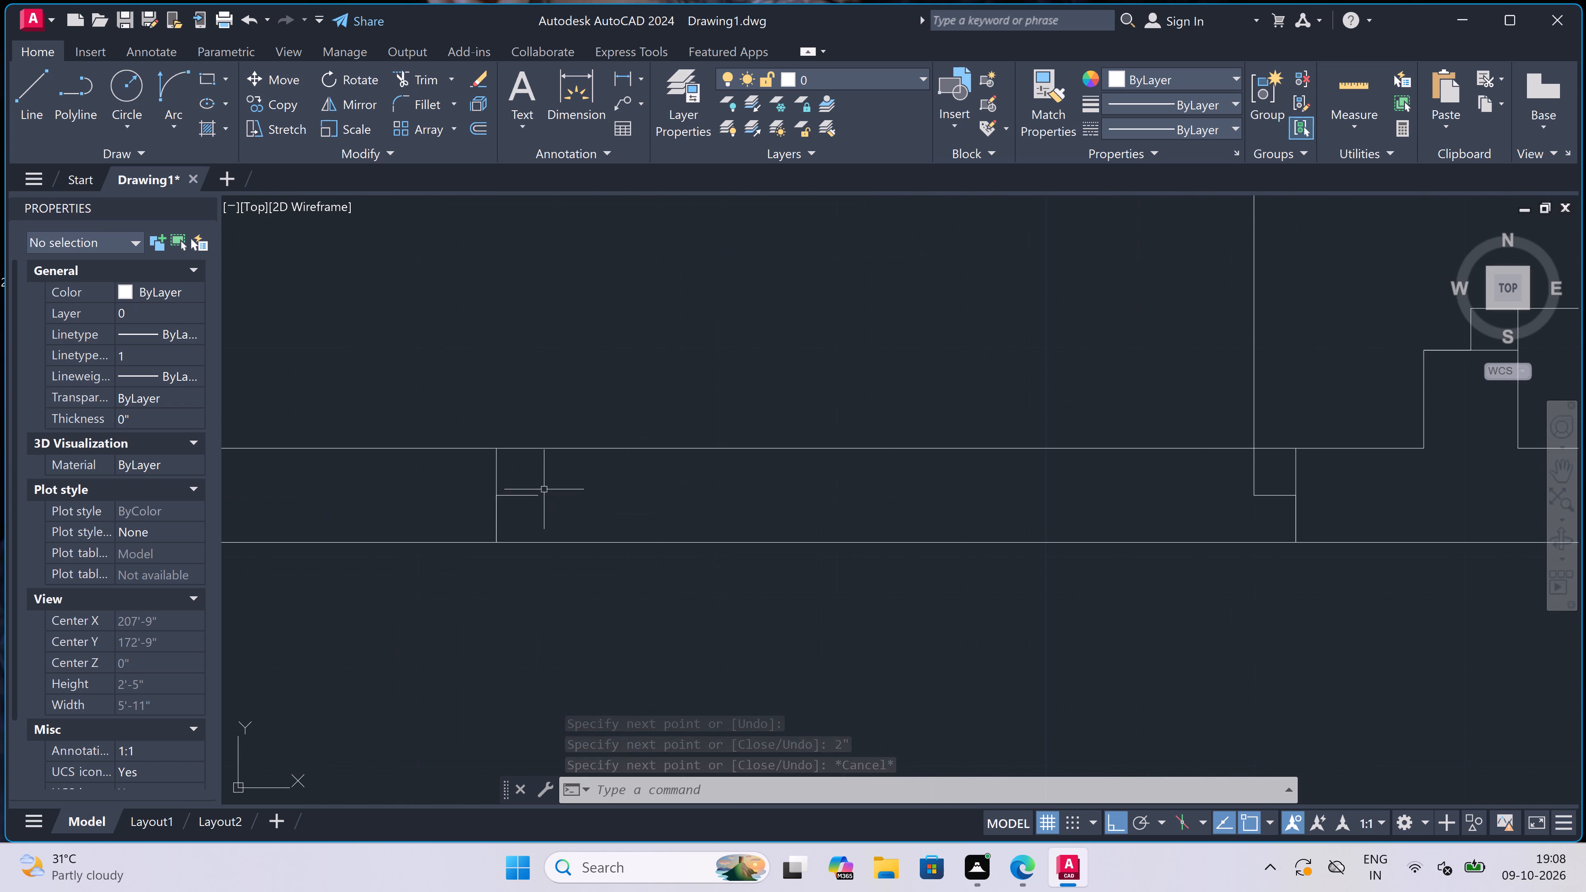
click(552, 482)
click(400, 523)
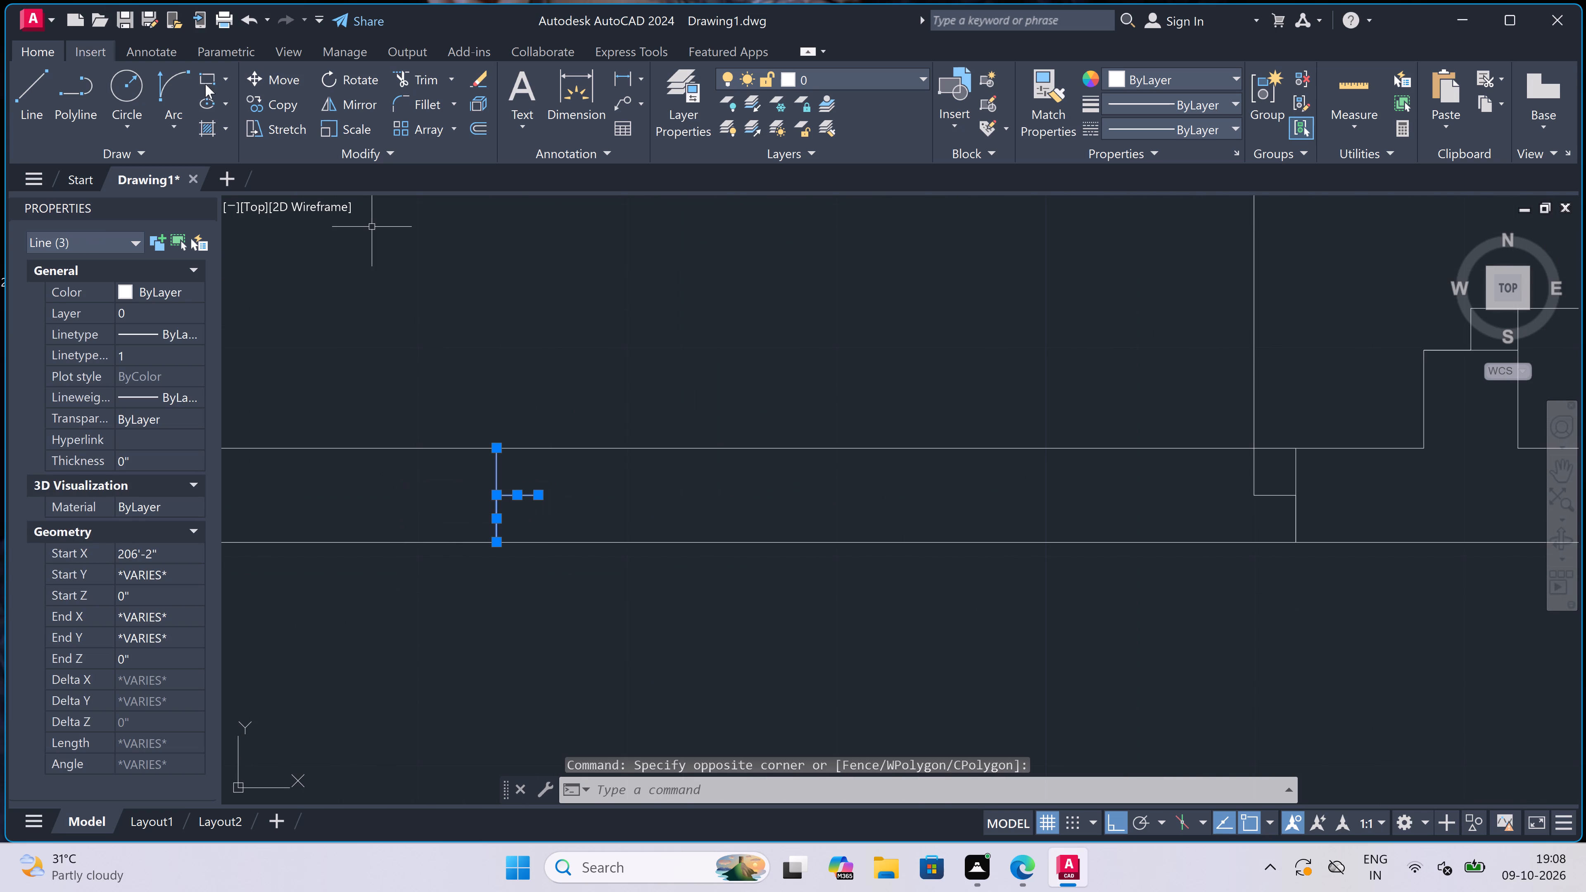
click(283, 75)
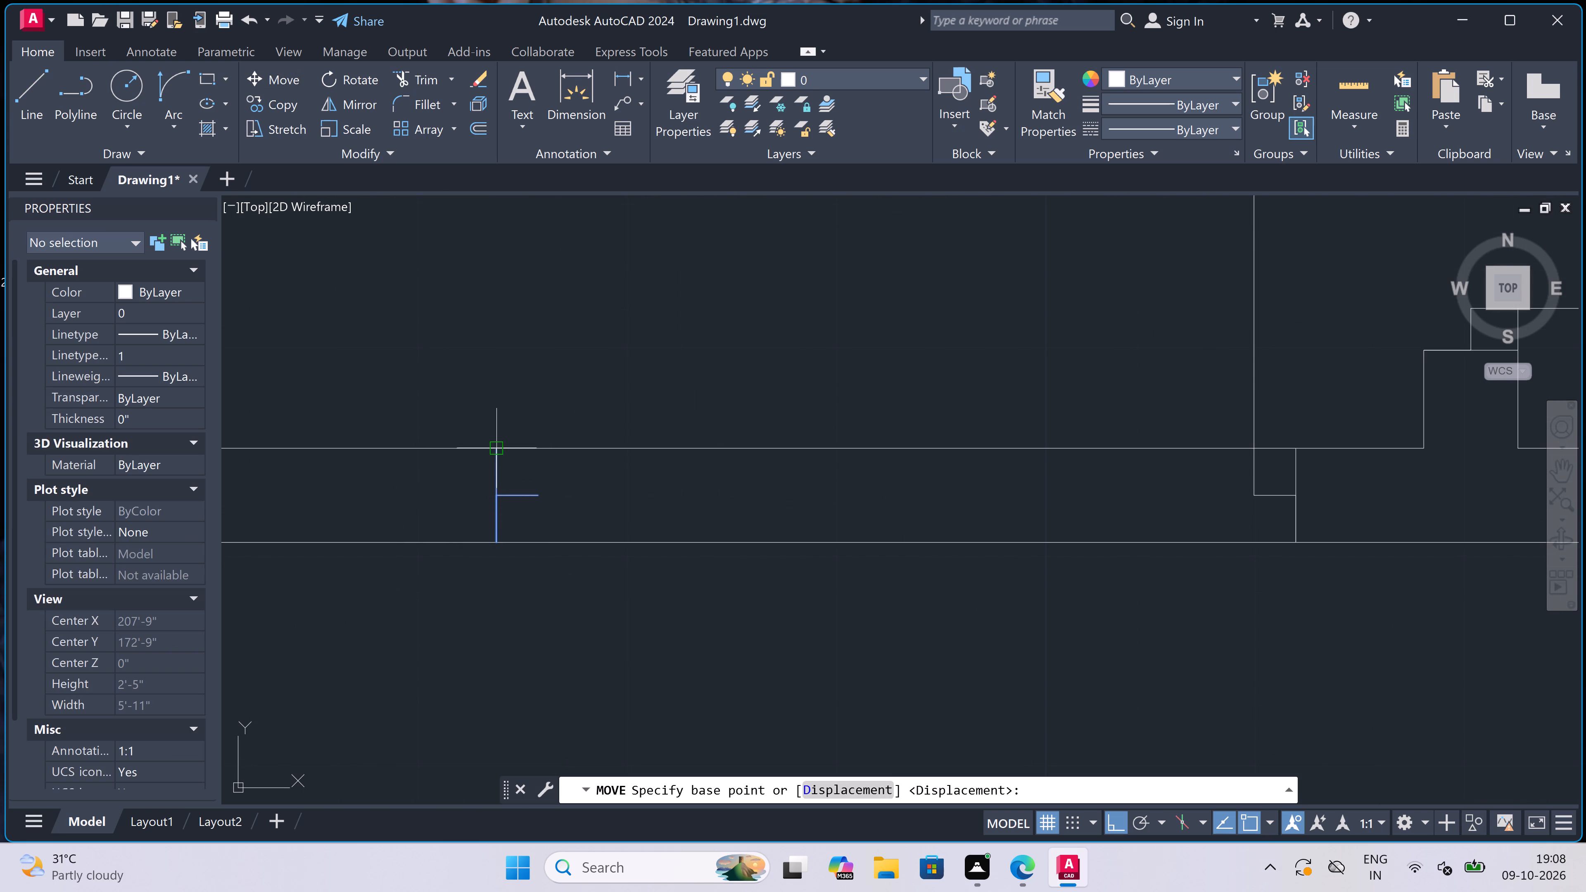
click(496, 446)
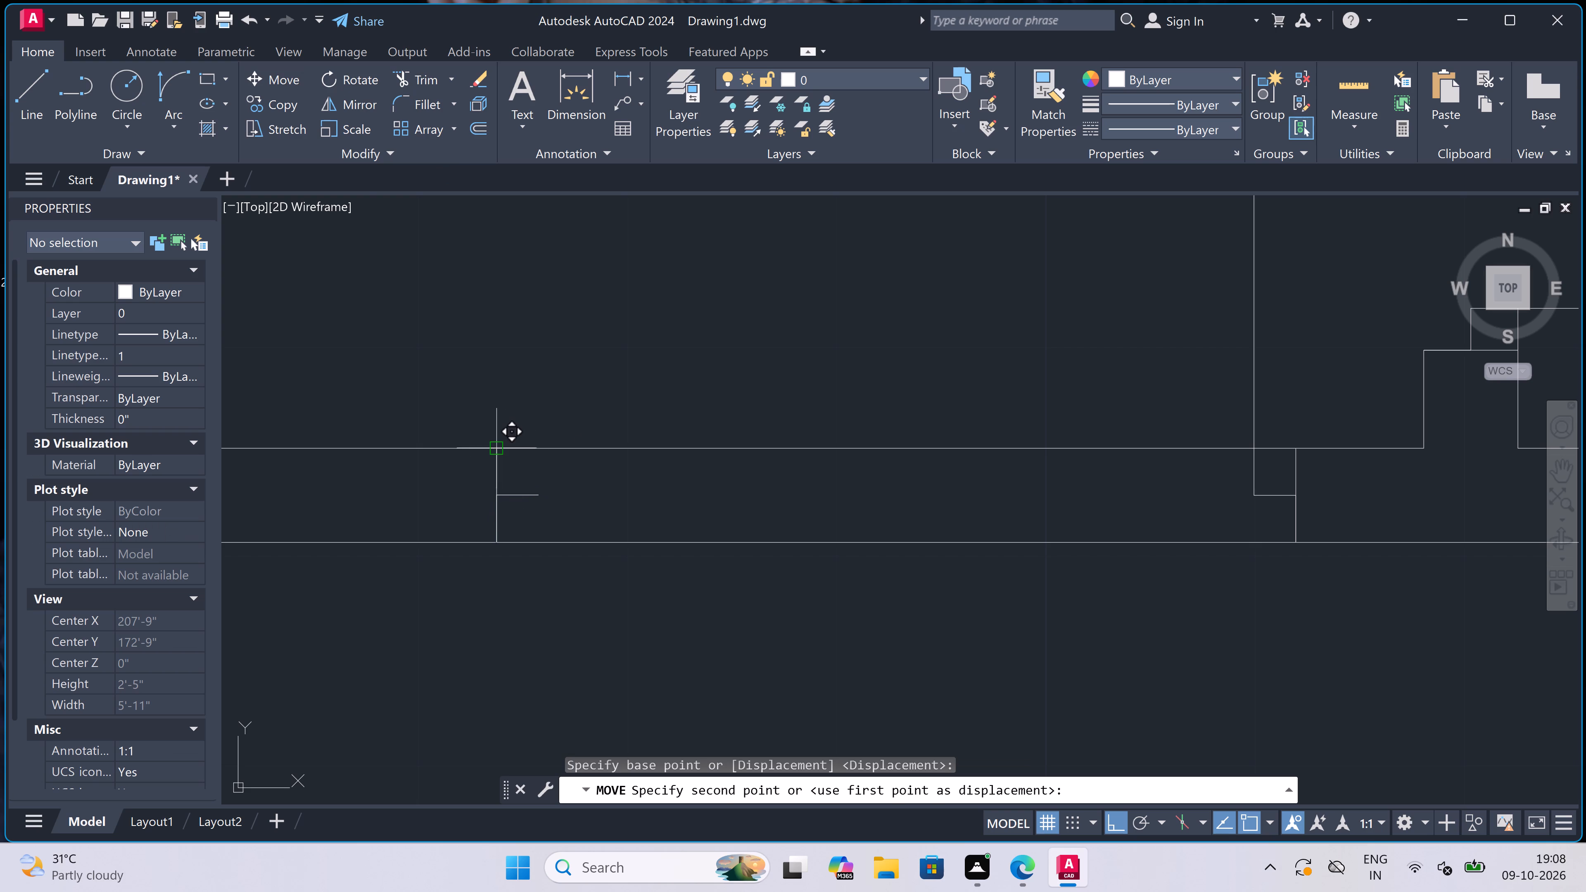
click(583, 445)
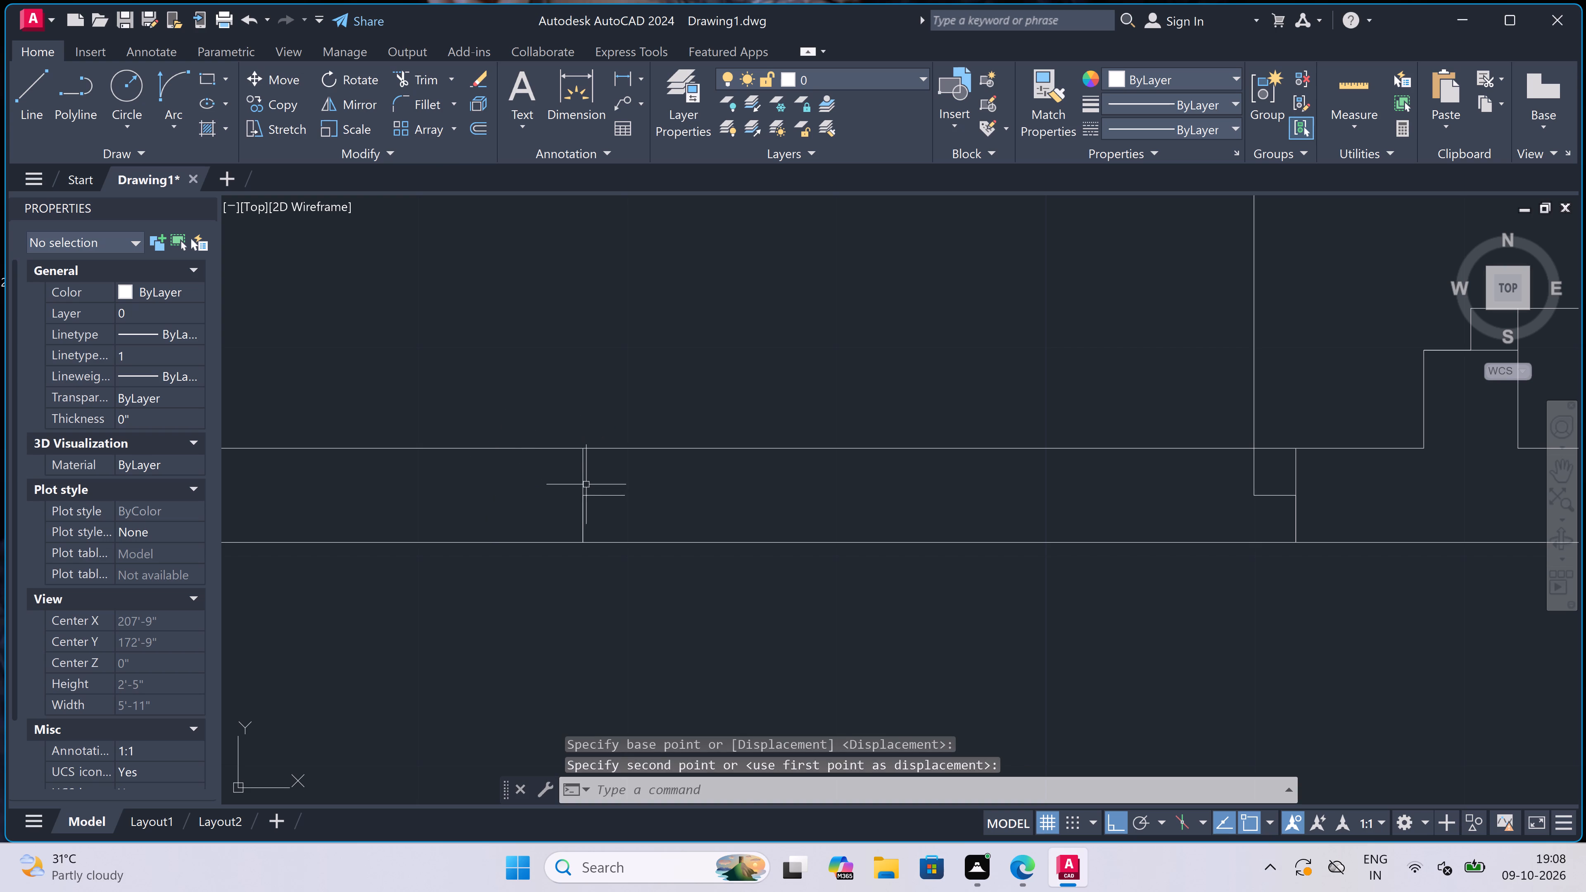
key(Escape)
Draw the door swing arc from the top of the 3' leaf to the end of the opposite jamb's stop.
scroll(589, 484, down, 3)
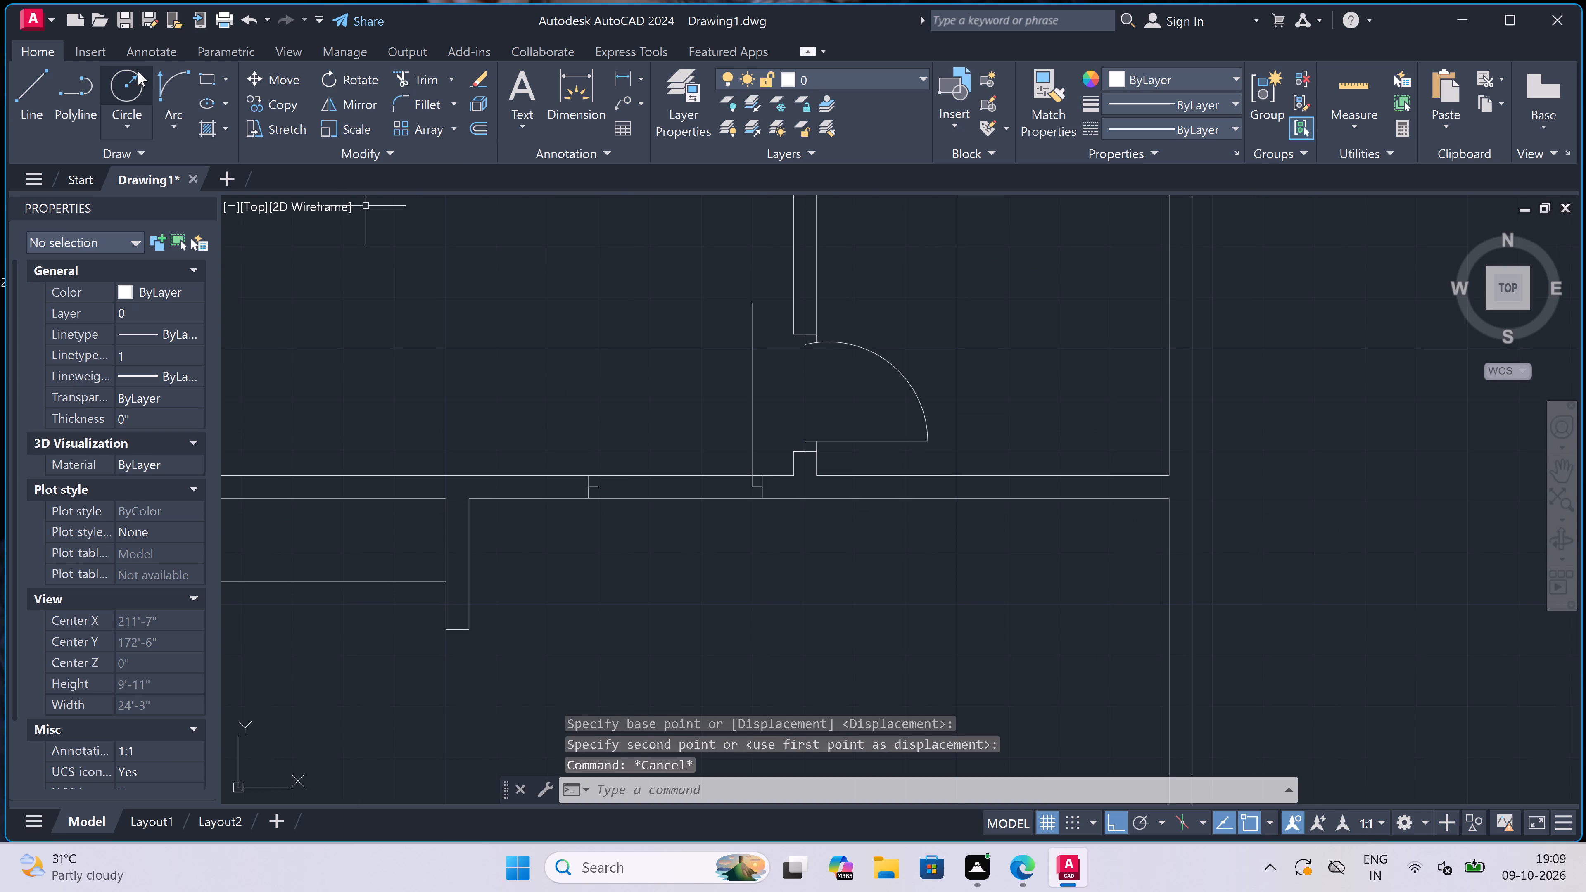
click(169, 78)
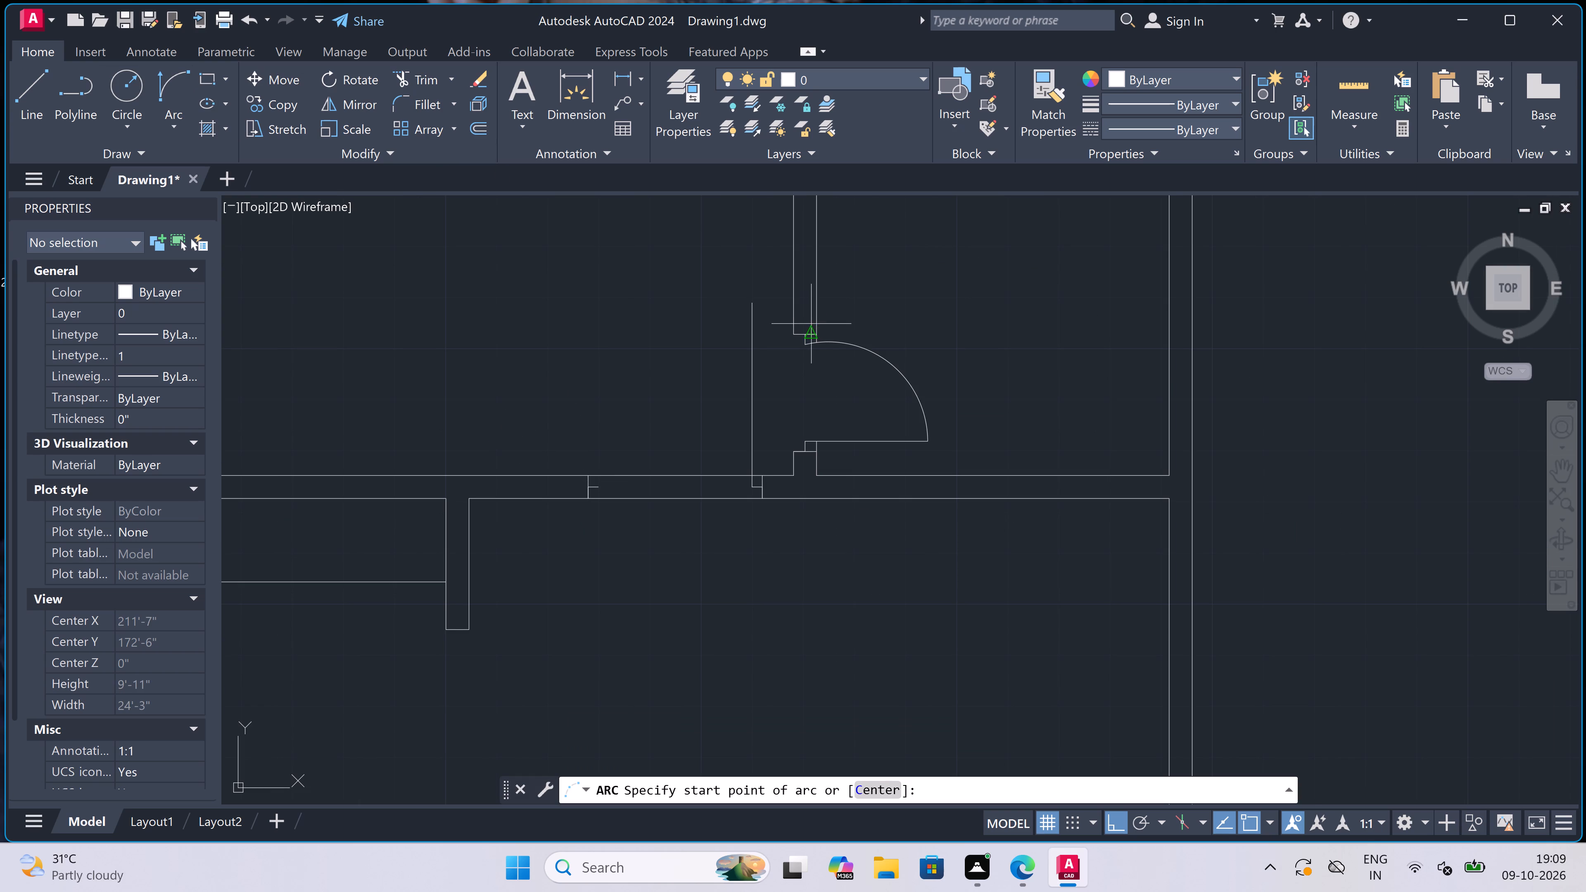
click(751, 303)
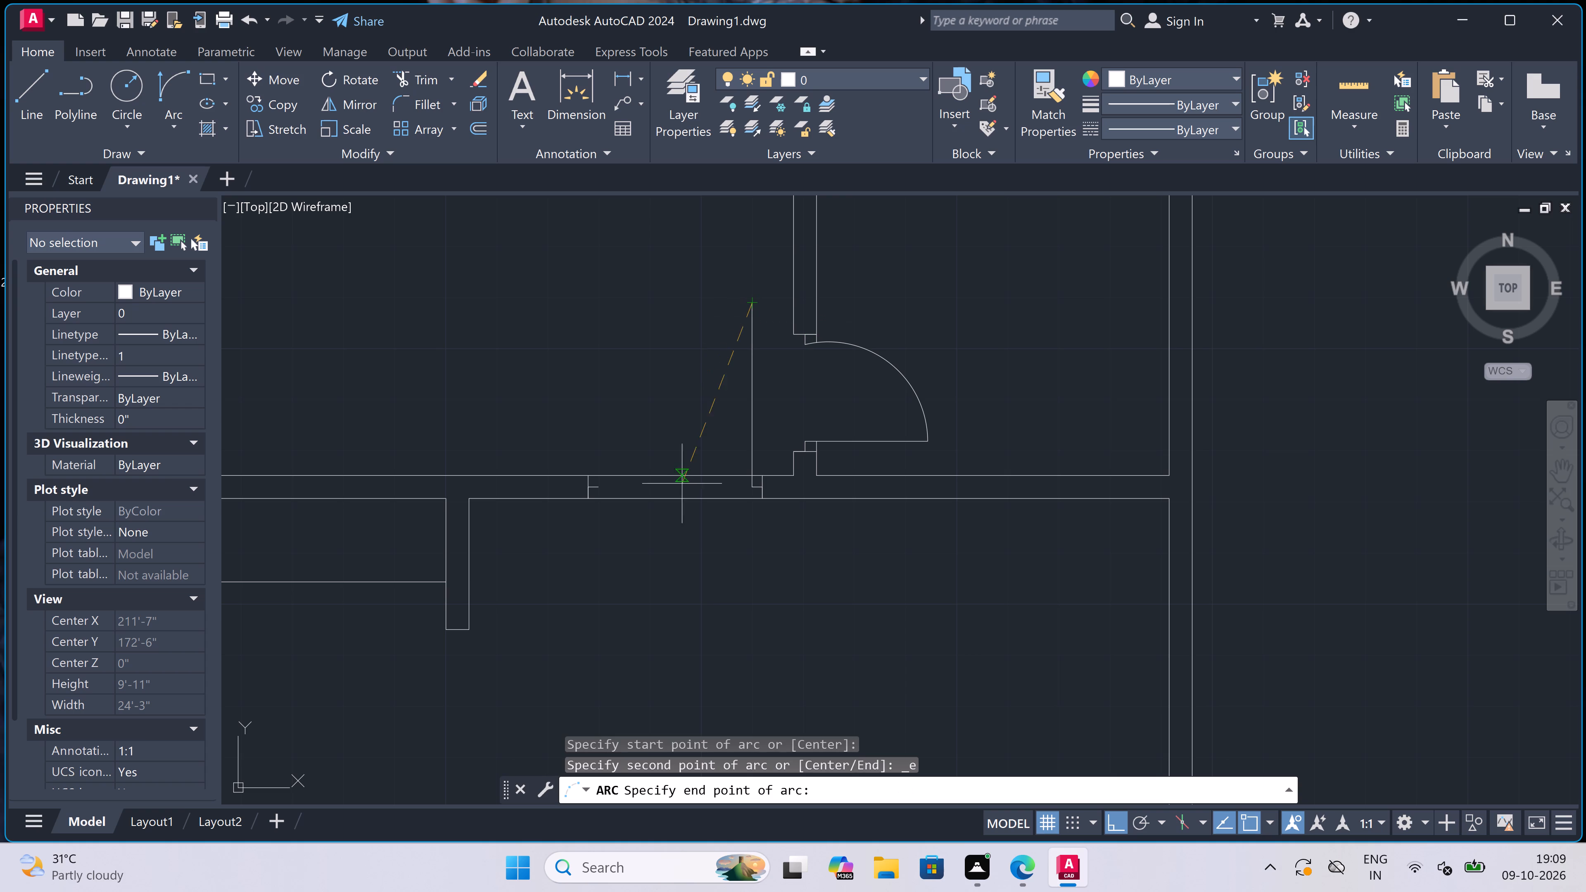
click(599, 484)
click(536, 375)
Trim both lines of the horizontal partition between the two new jambs to open the doorway.
key(t)
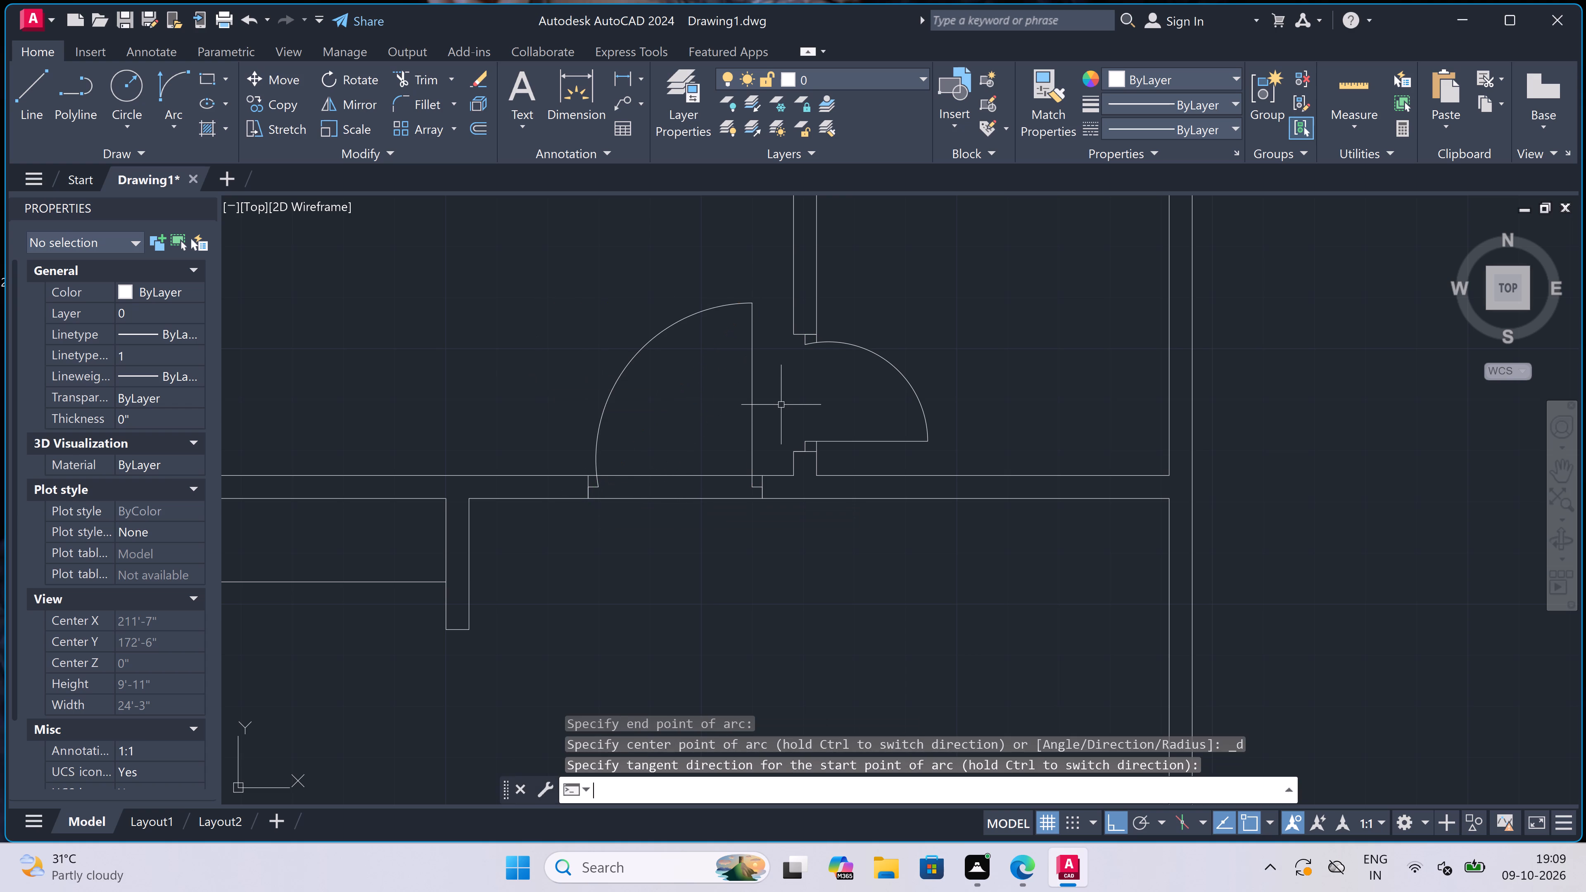
key(r)
key(space)
drag(717, 424, 716, 428)
click(687, 560)
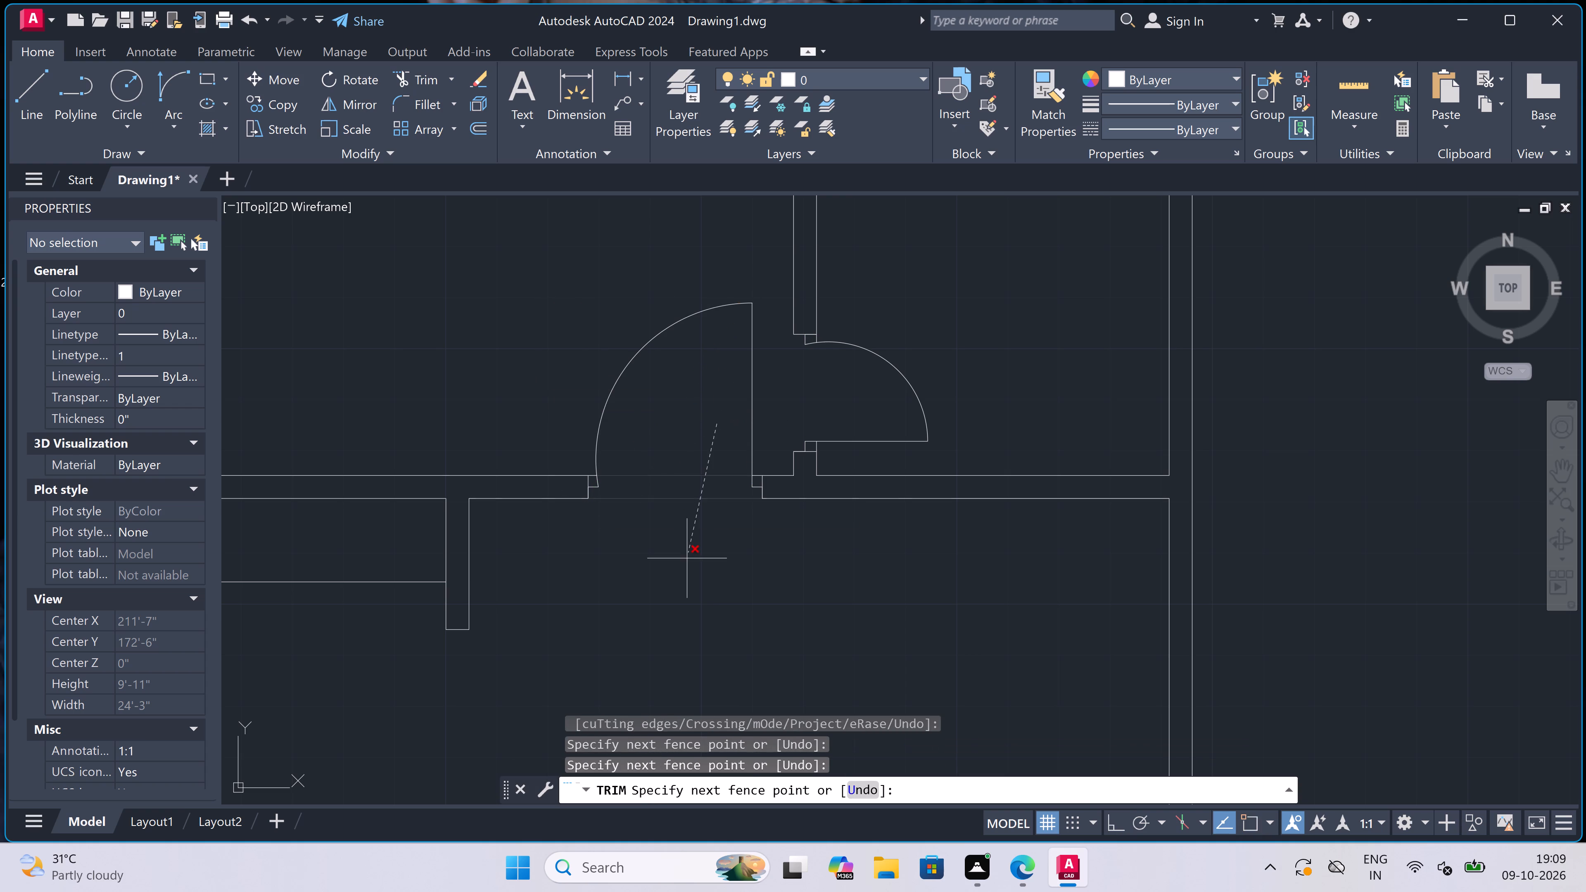
scroll(703, 483, down, 2)
key(Escape)
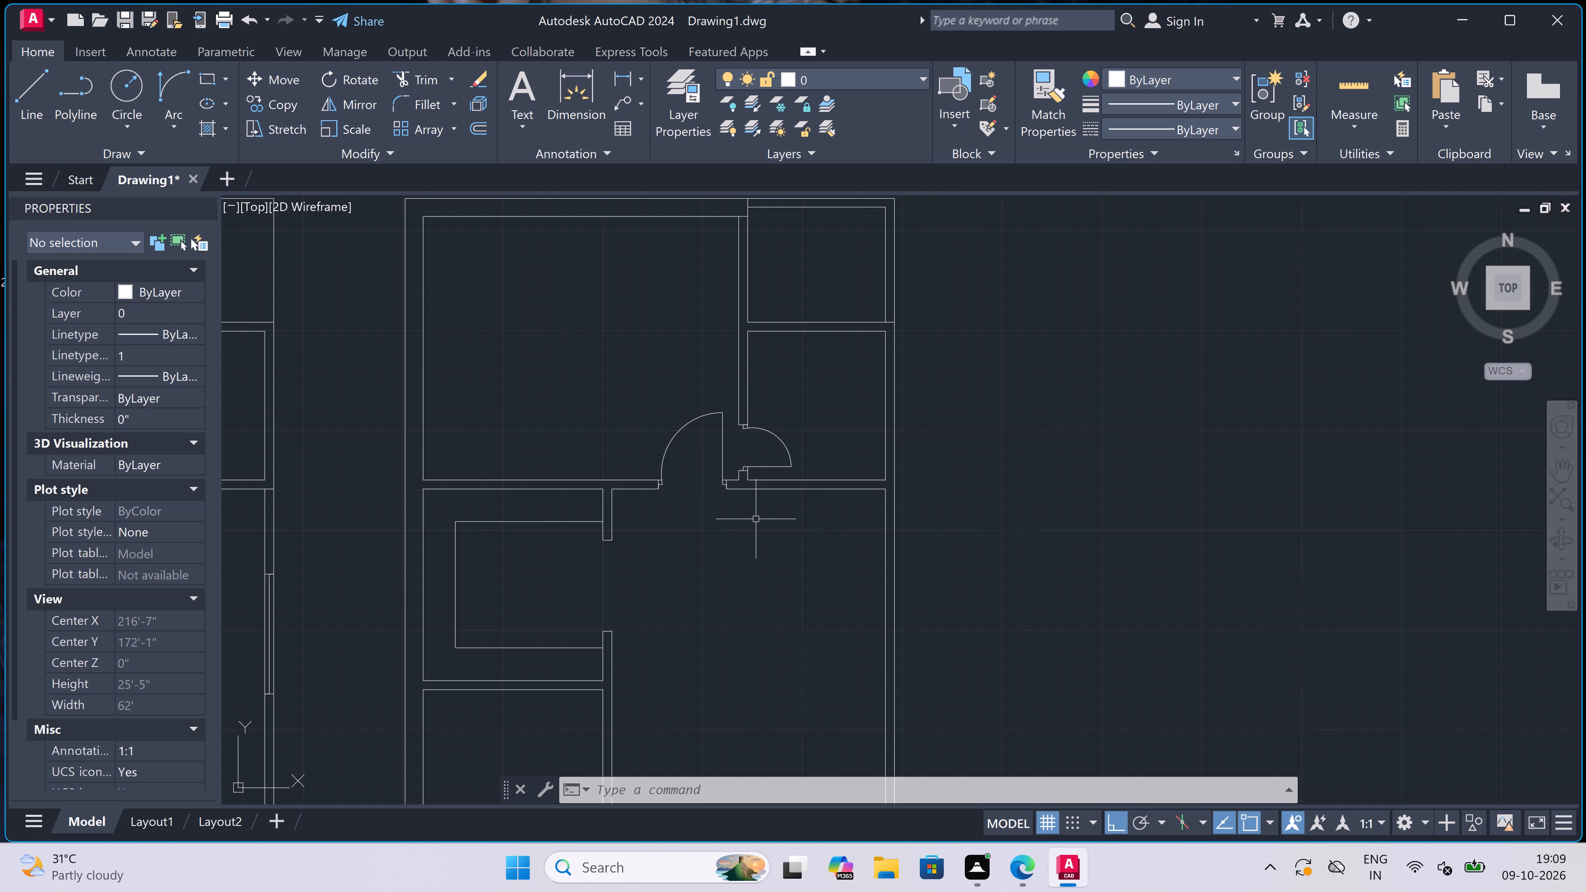
Offset the lower line of the partition beneath the small room 4'9" downward.
scroll(760, 515, down, 3)
scroll(712, 558, up, 1)
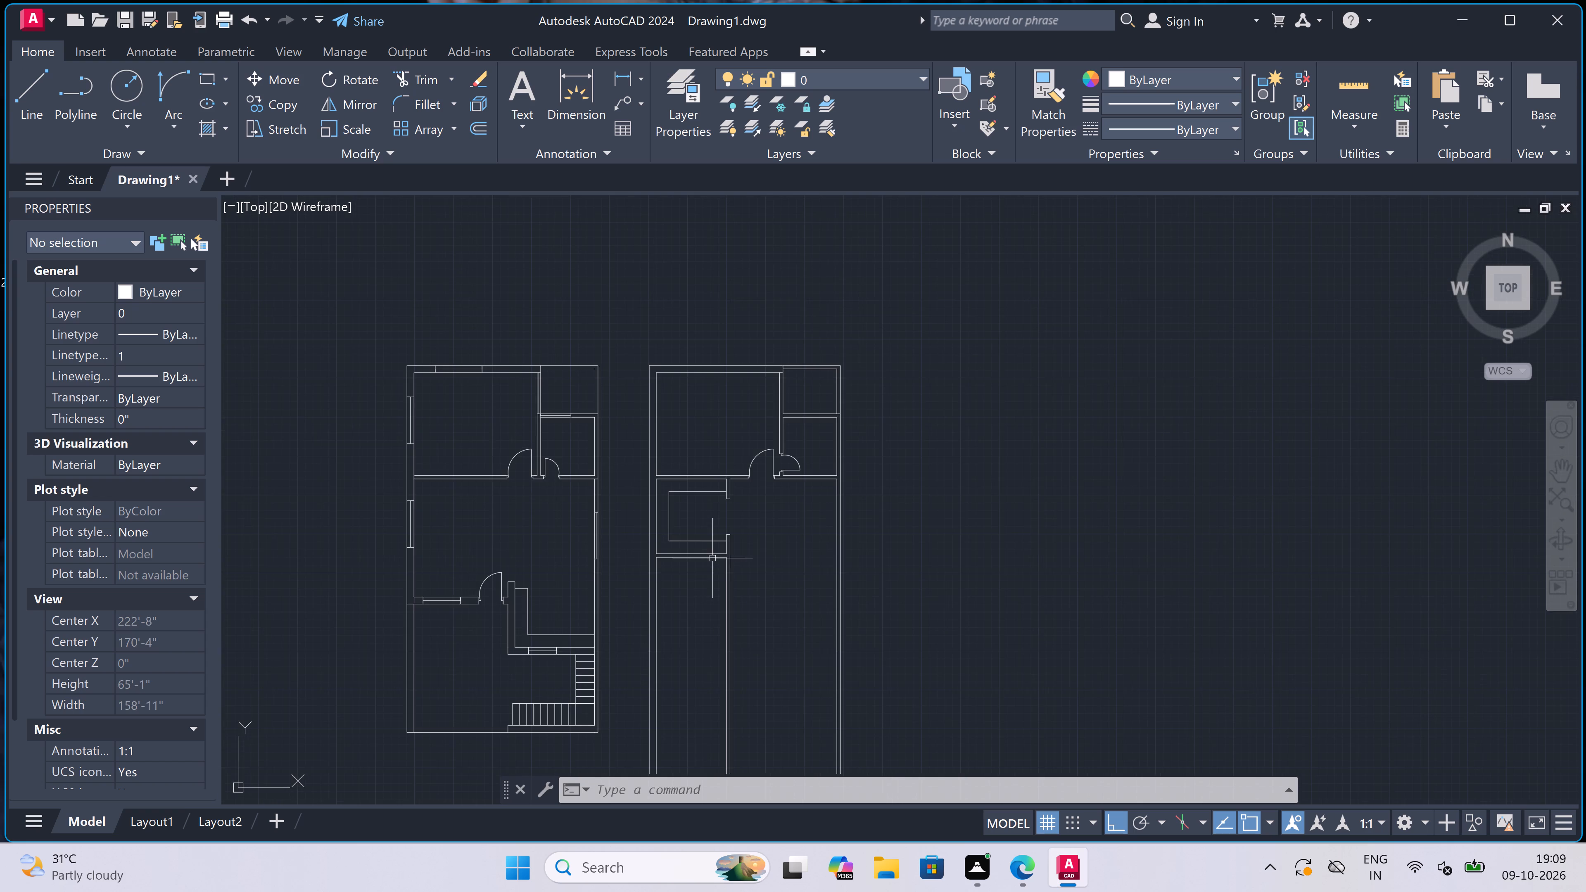
scroll(695, 581, up, 2)
text(o)
key(space)
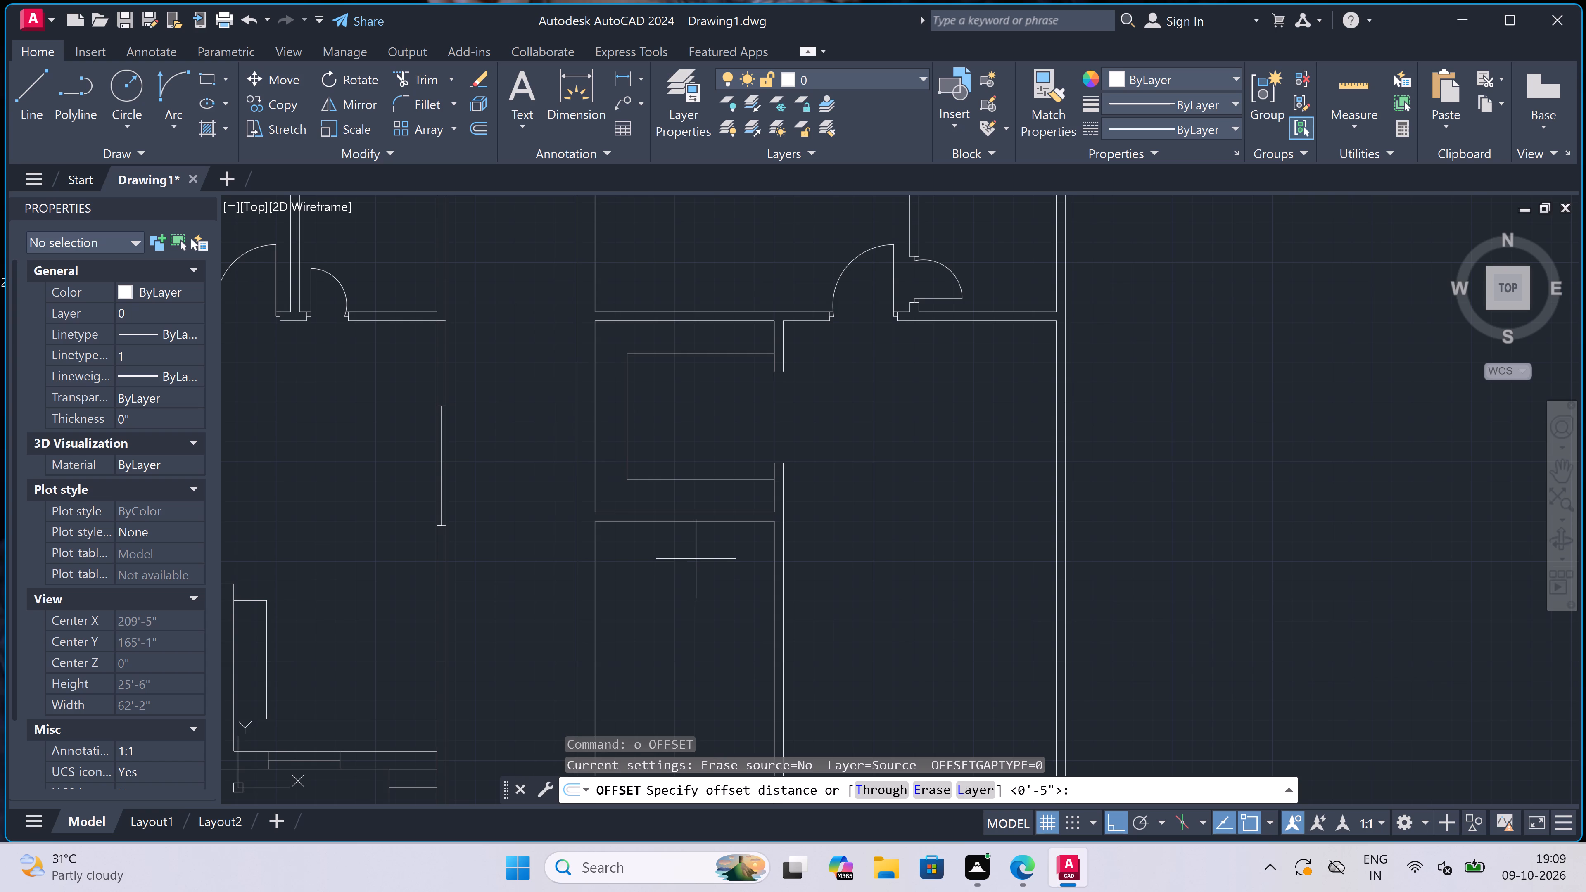
scroll(692, 543, up, 1)
drag(697, 515, 698, 543)
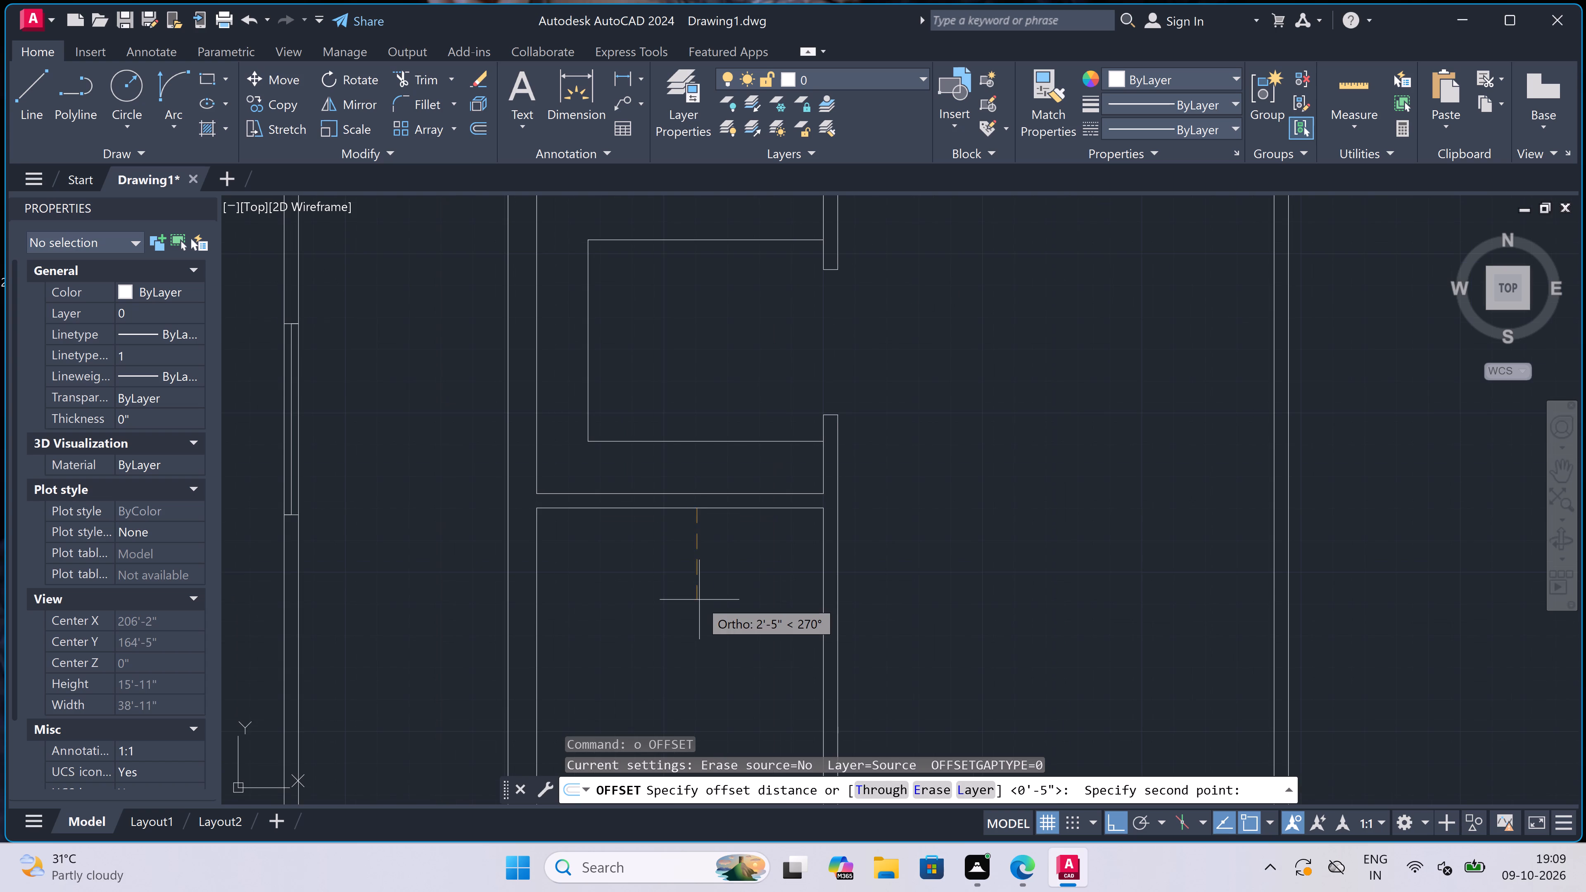
scroll(699, 599, down, 2)
scroll(701, 630, up, 3)
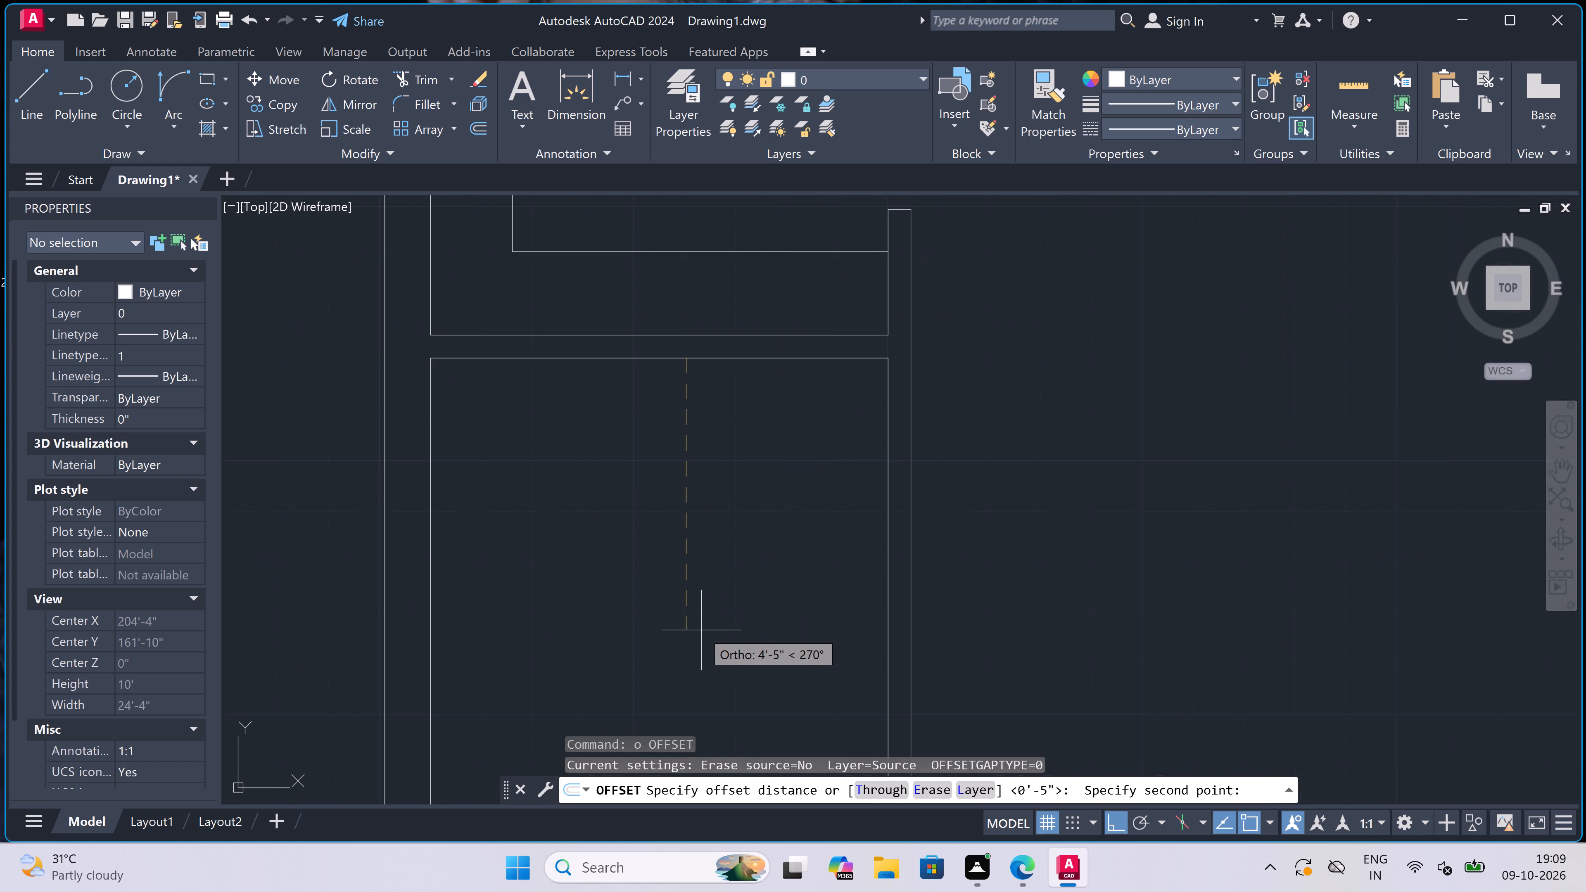
text(4'9")
key(space)
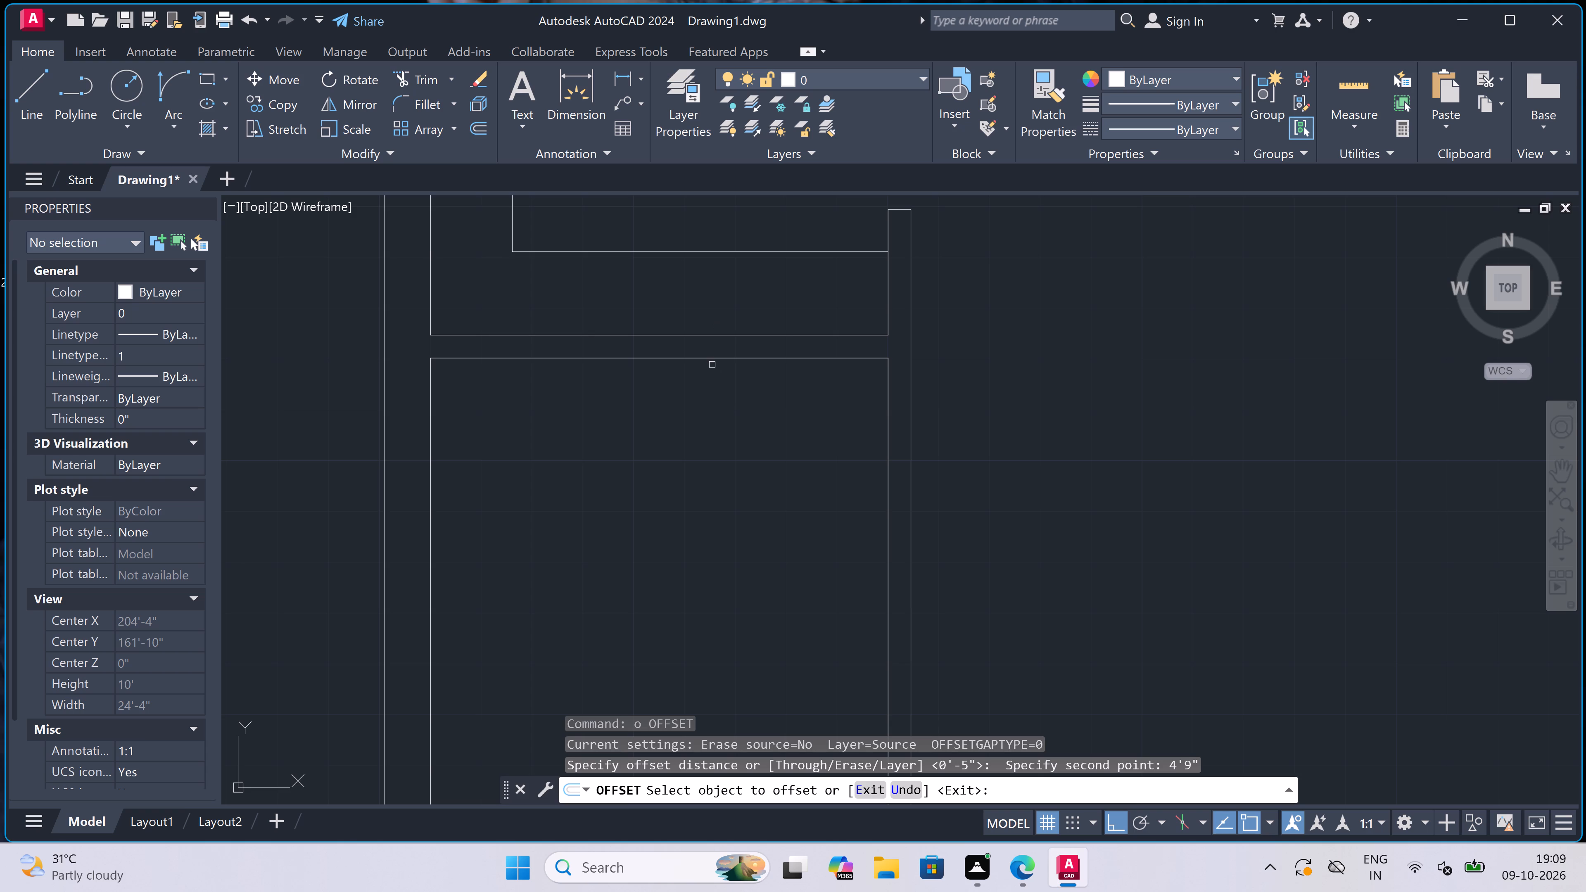
drag(712, 358, 712, 378)
click(708, 472)
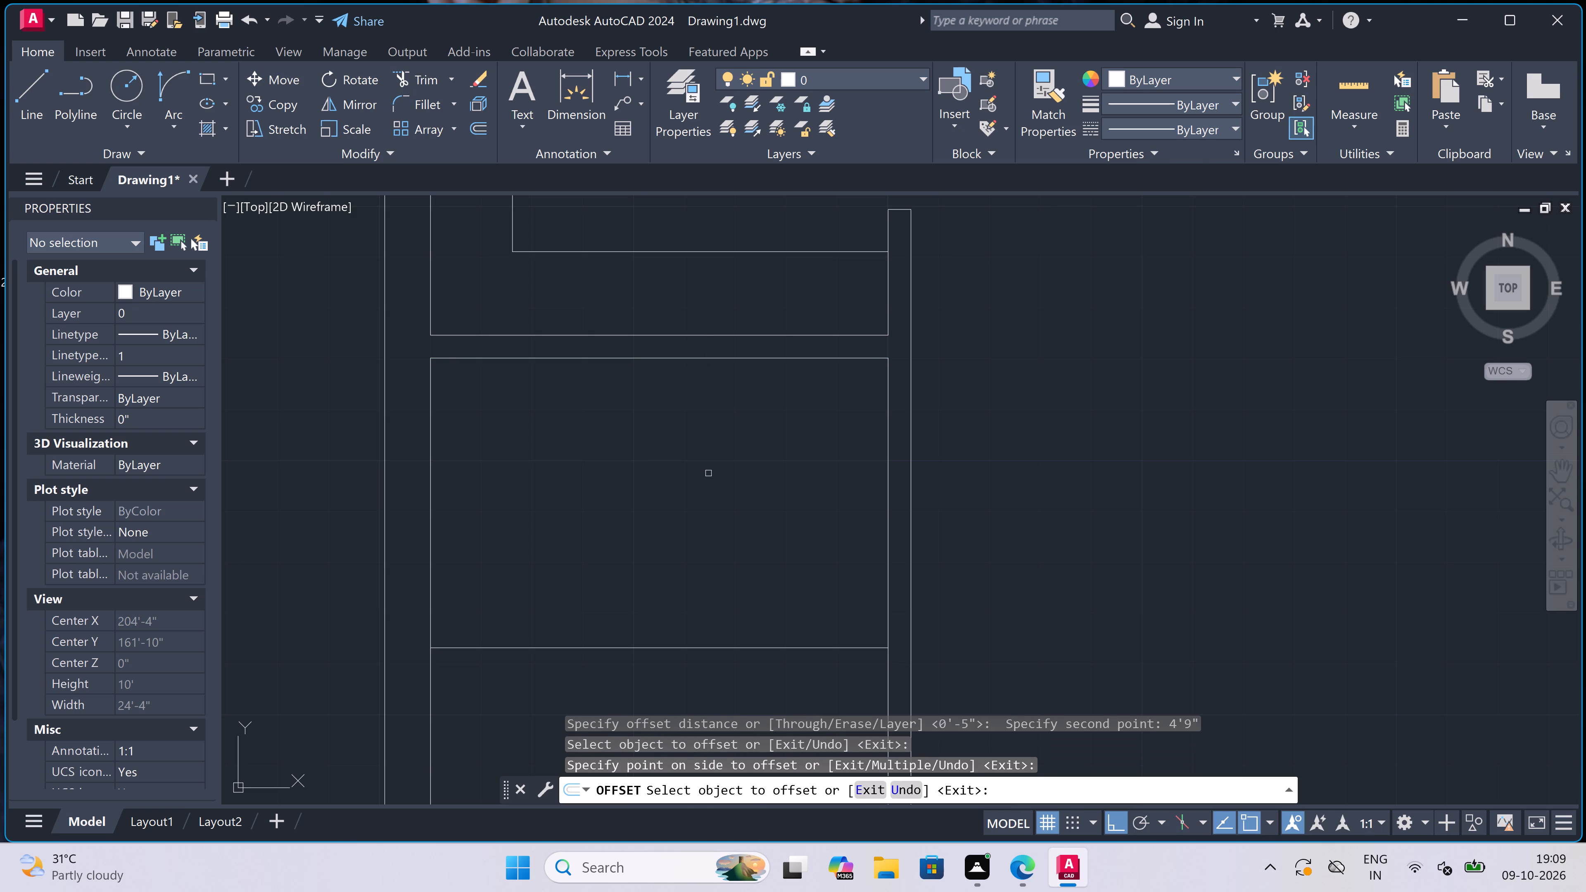
key(Escape)
Offset the new horizontal line 4.5" downward to form the second face of a partition.
key(space)
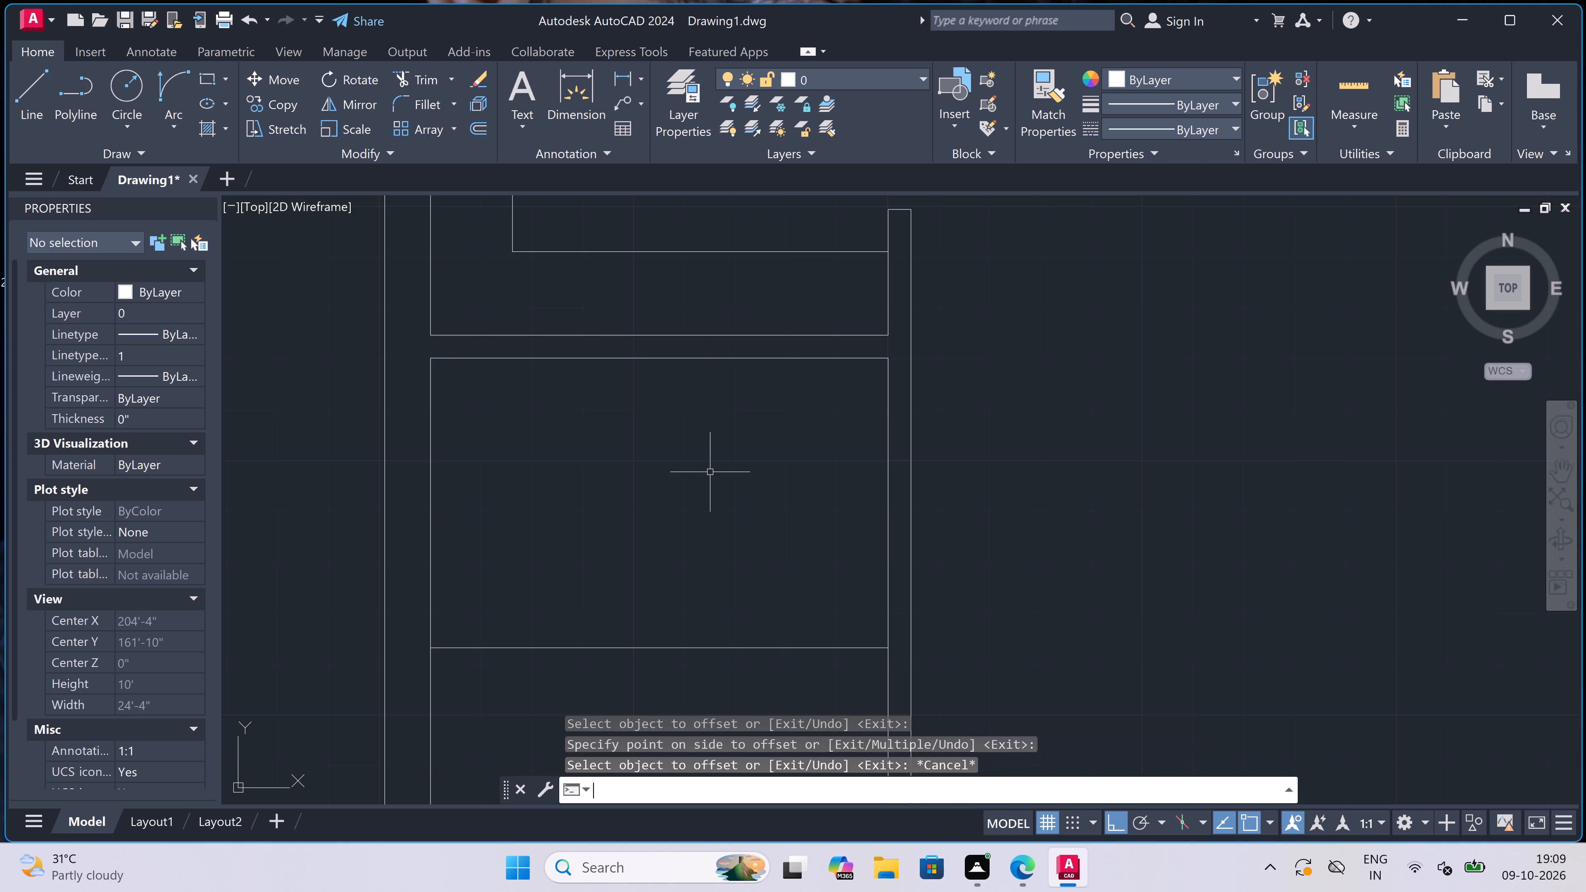
scroll(712, 470, down, 3)
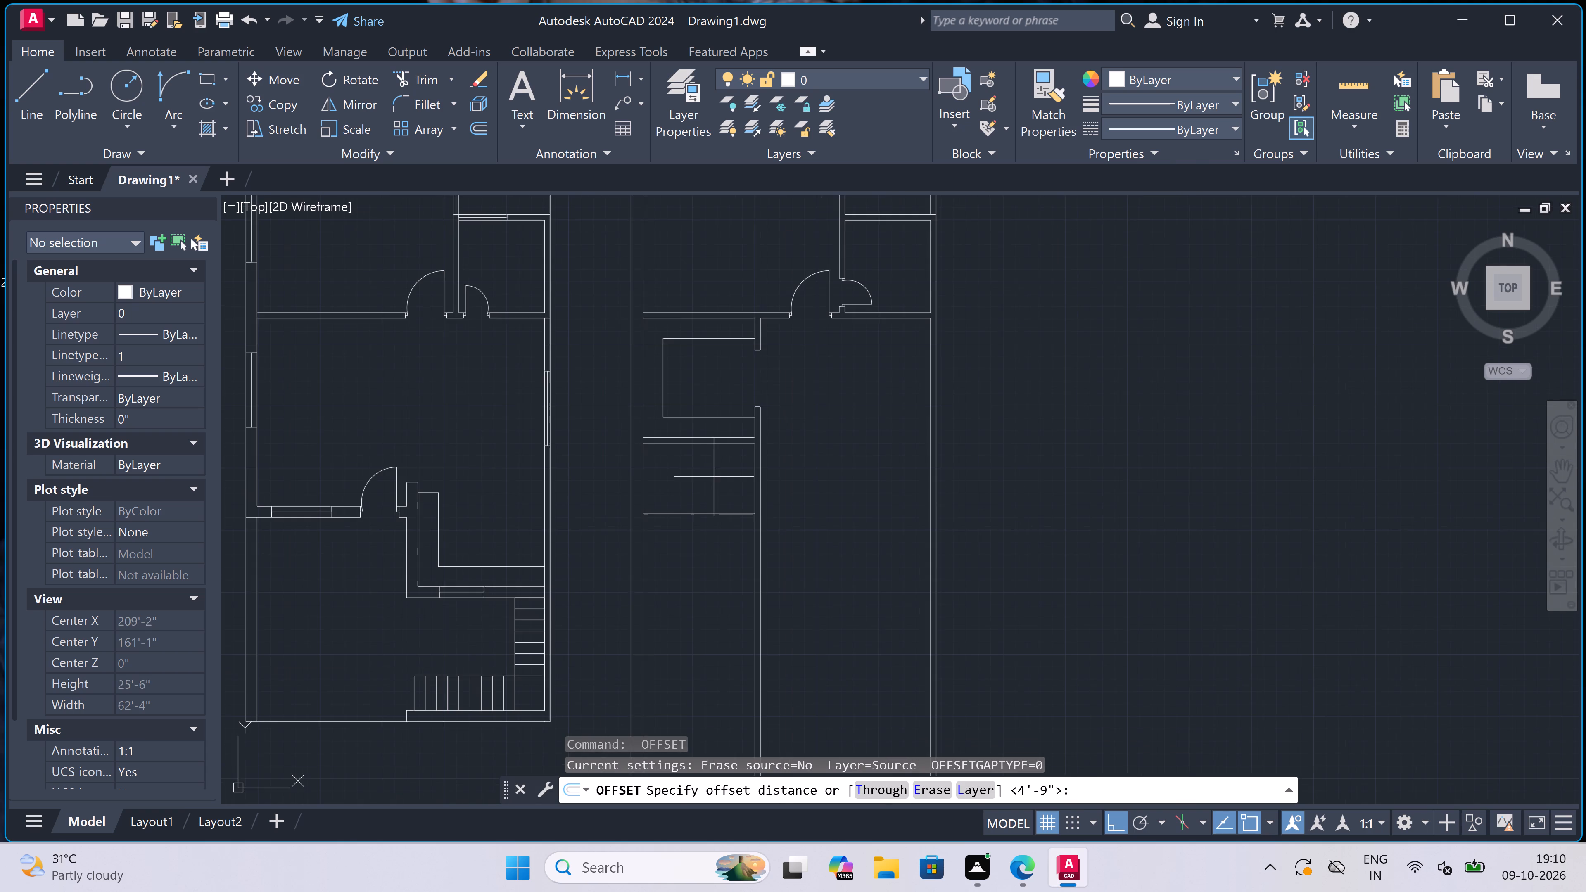
scroll(715, 522, up, 3)
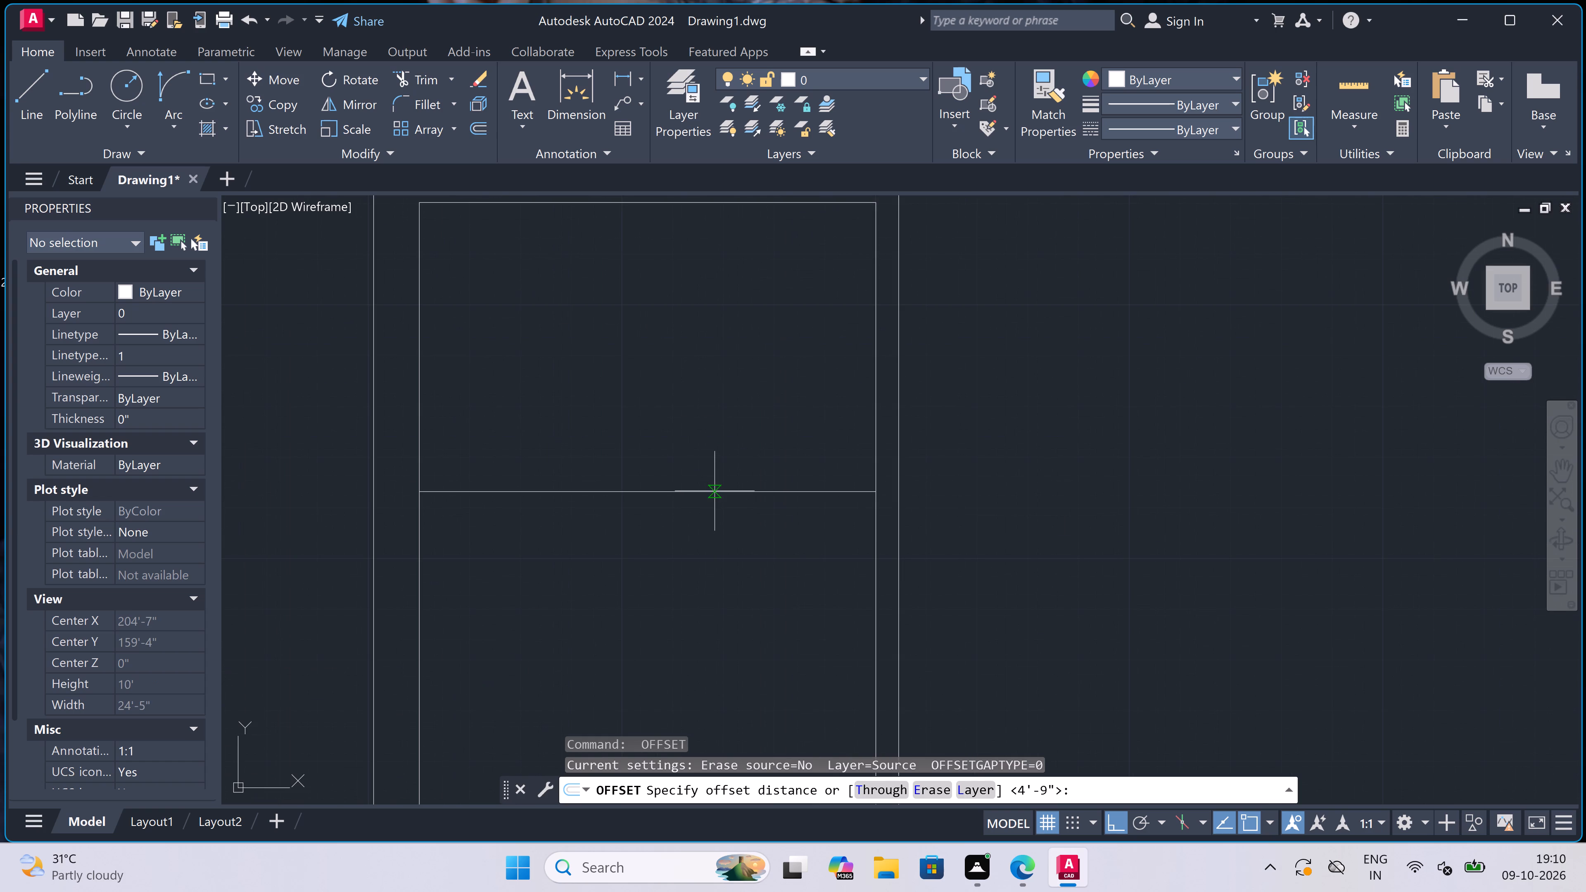
click(715, 491)
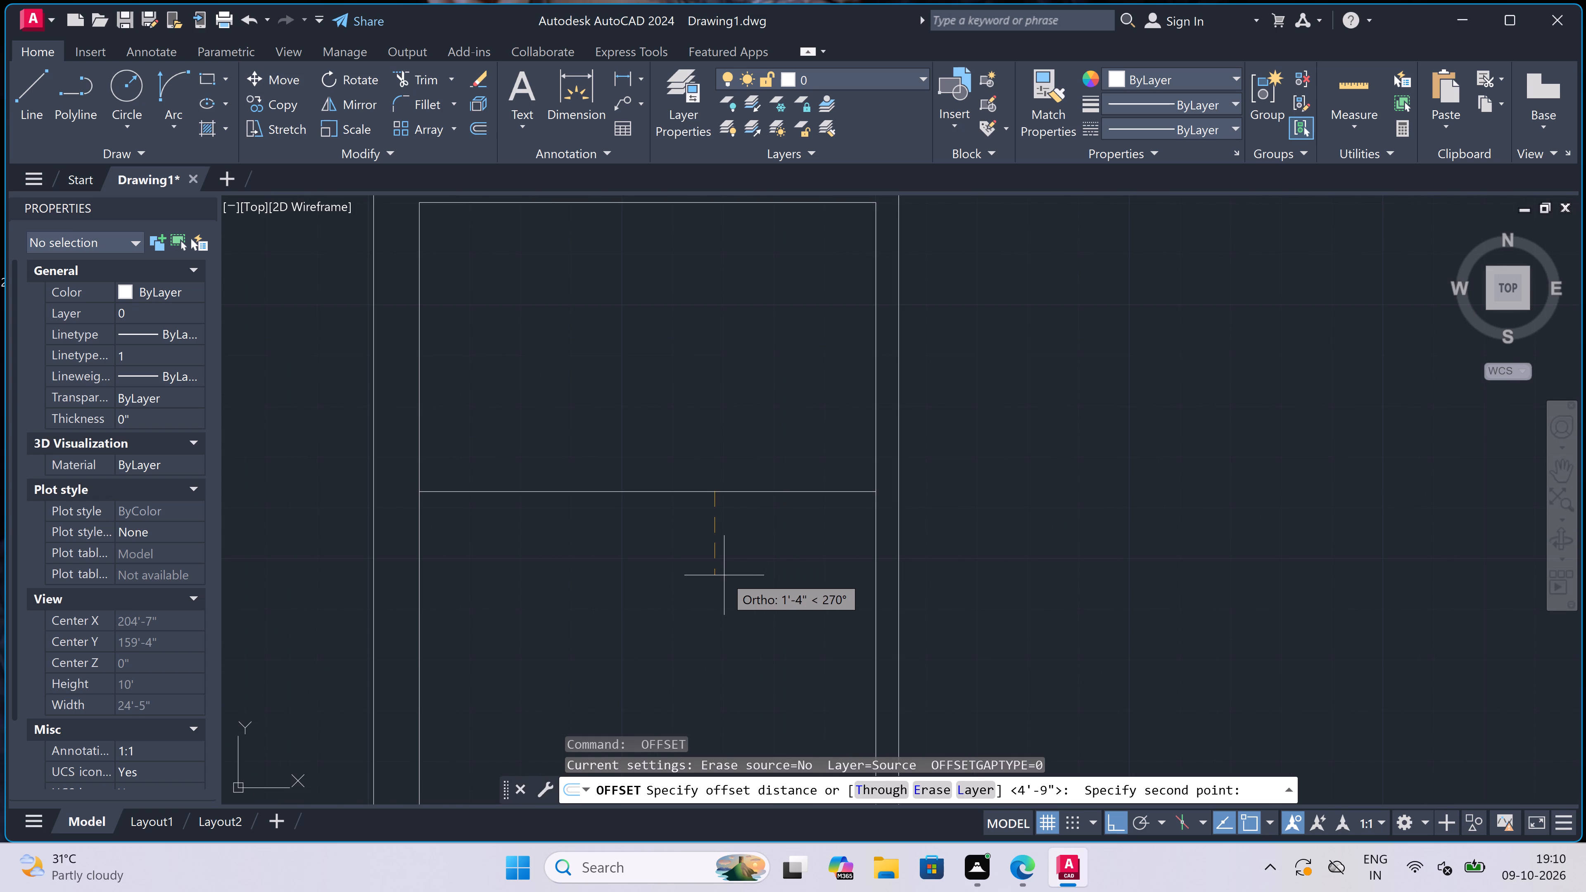
key(4)
text(.5)
text(")
key(space)
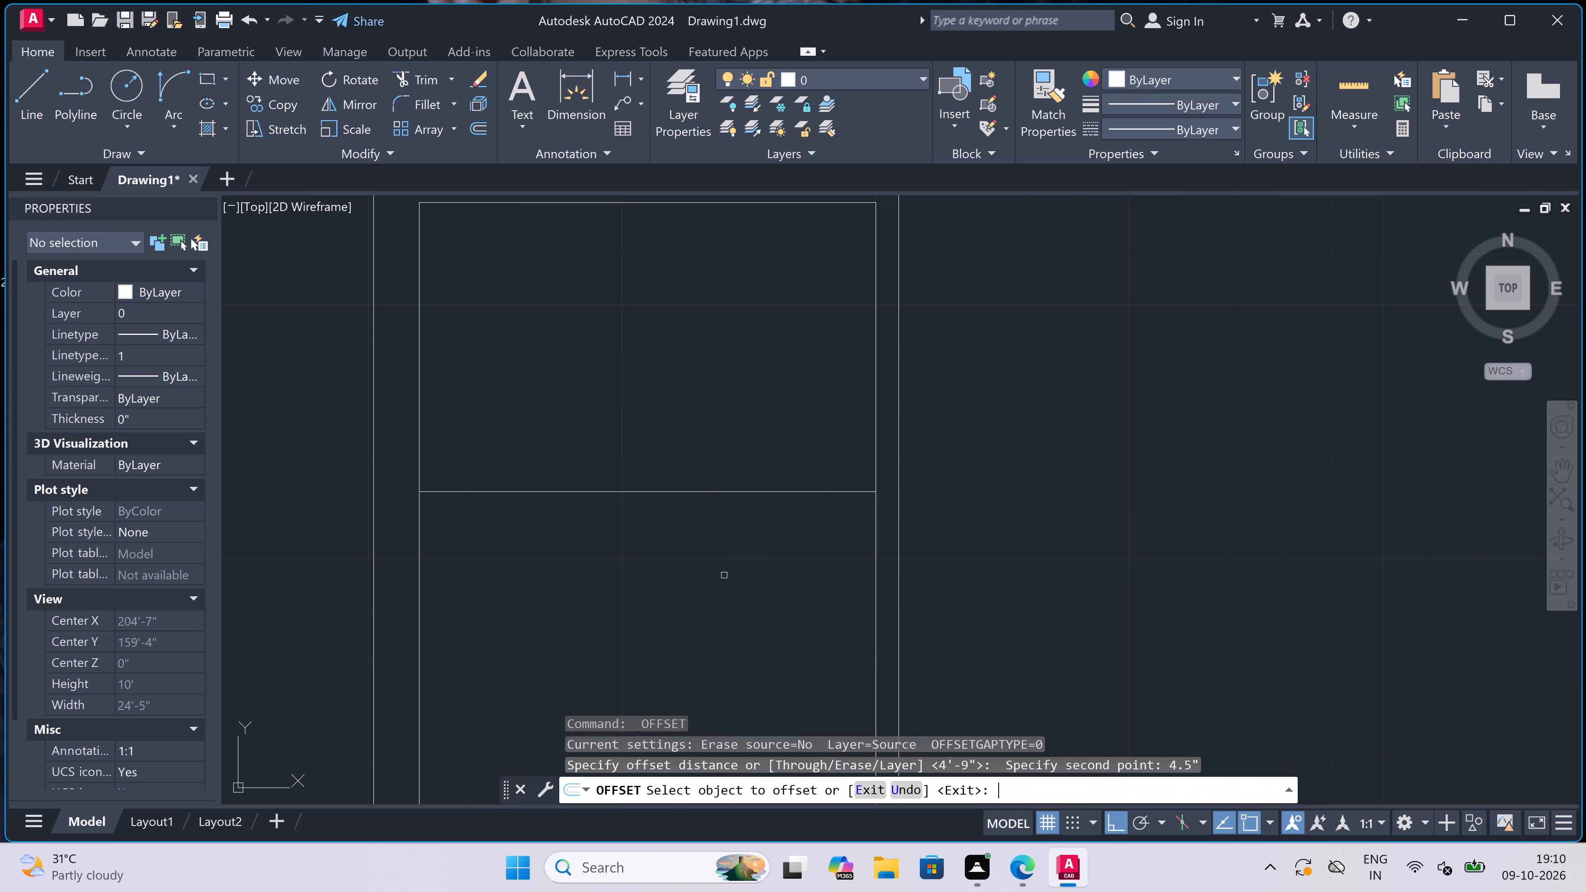
drag(717, 491, 717, 501)
click(721, 565)
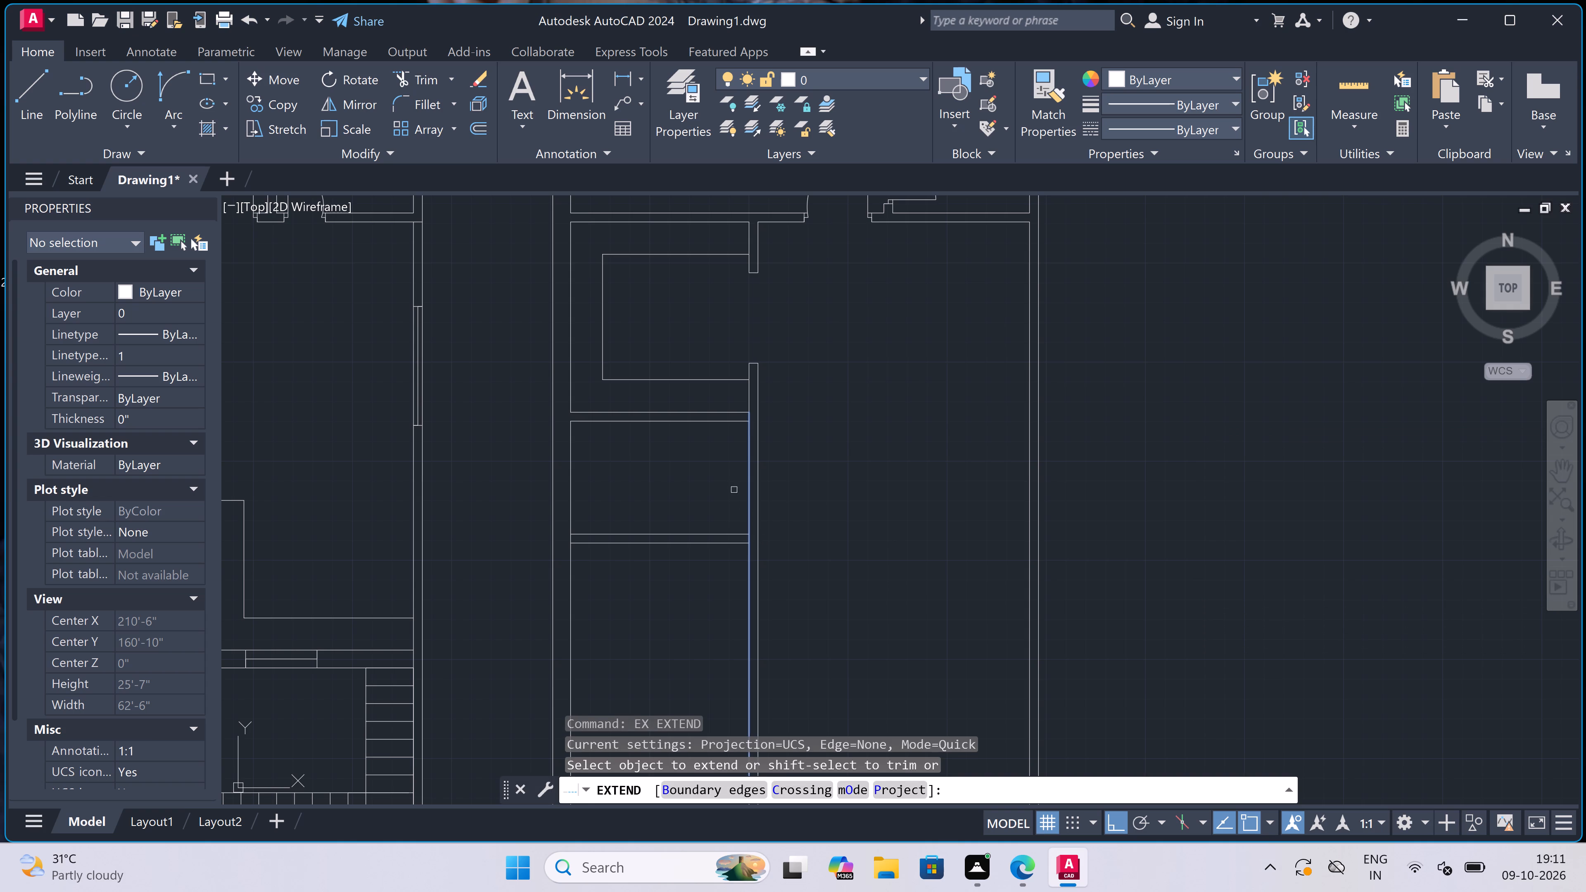
Extend the lower line of the new horizontal partition to the outer face of the vertical partition.
scroll(719, 523, up, 1)
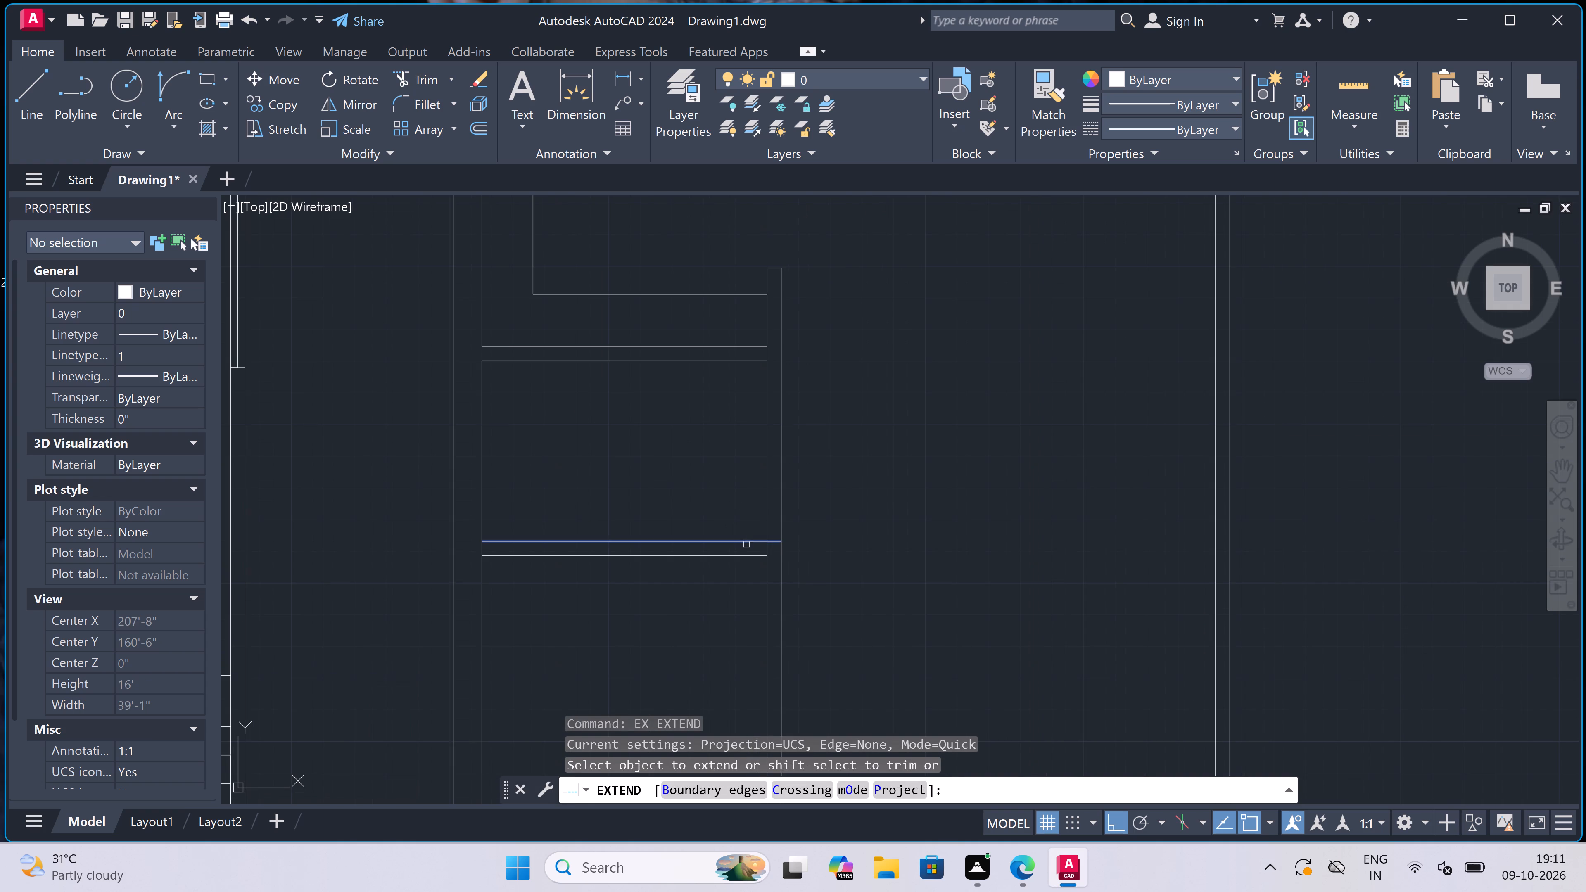
click(749, 555)
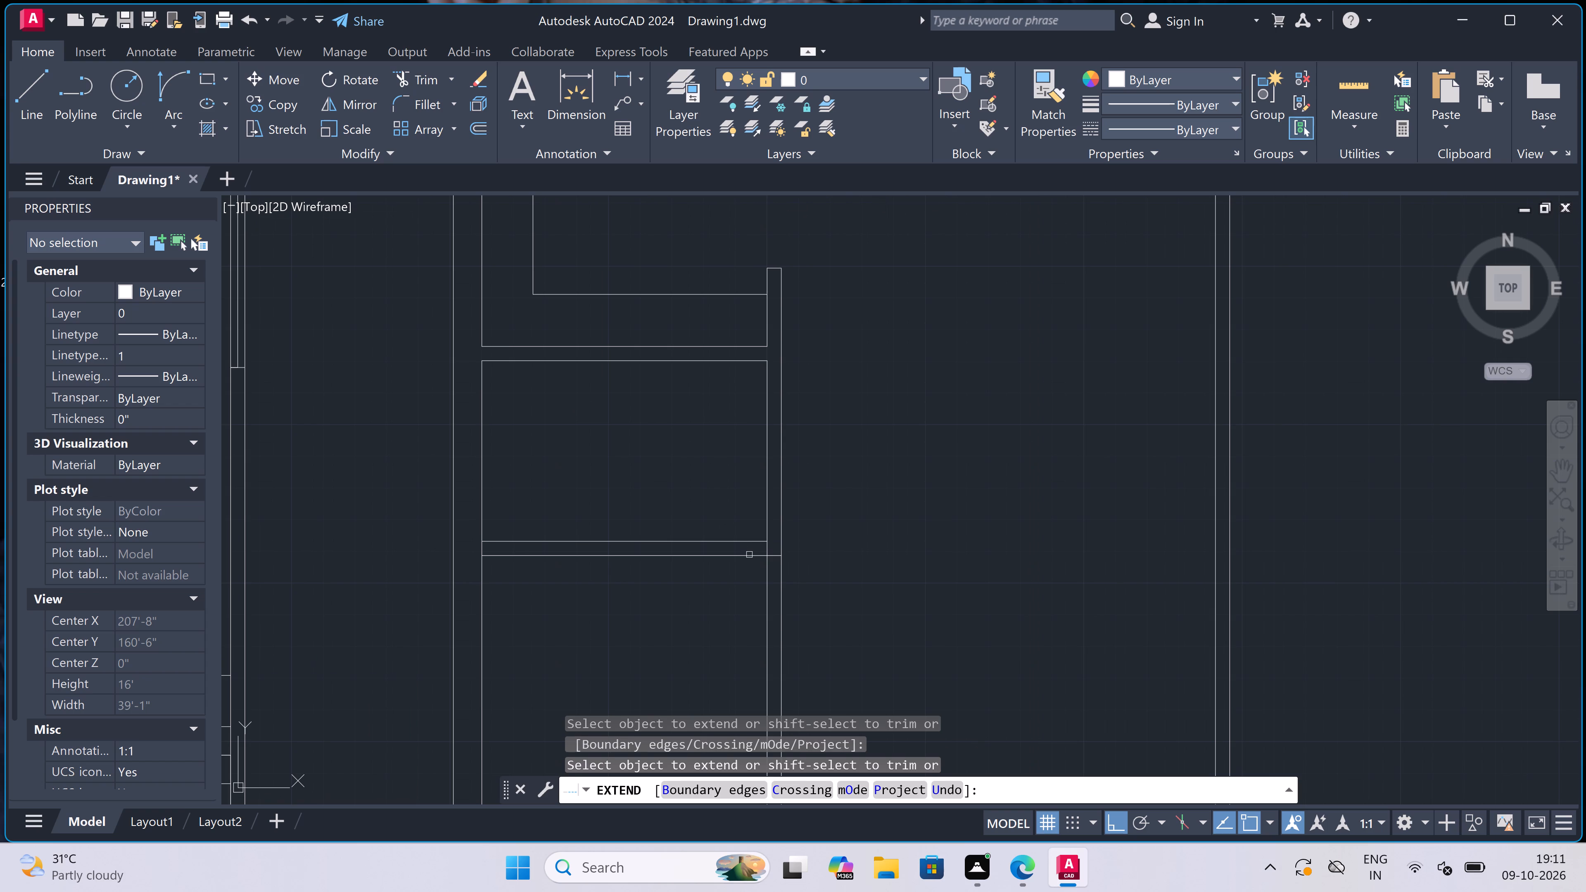
key(Escape)
Draw a door jamb across the new partition near the vertical partition, with a 2" stop from its midpoint and a 2' leaf upward.
text(l)
key(space)
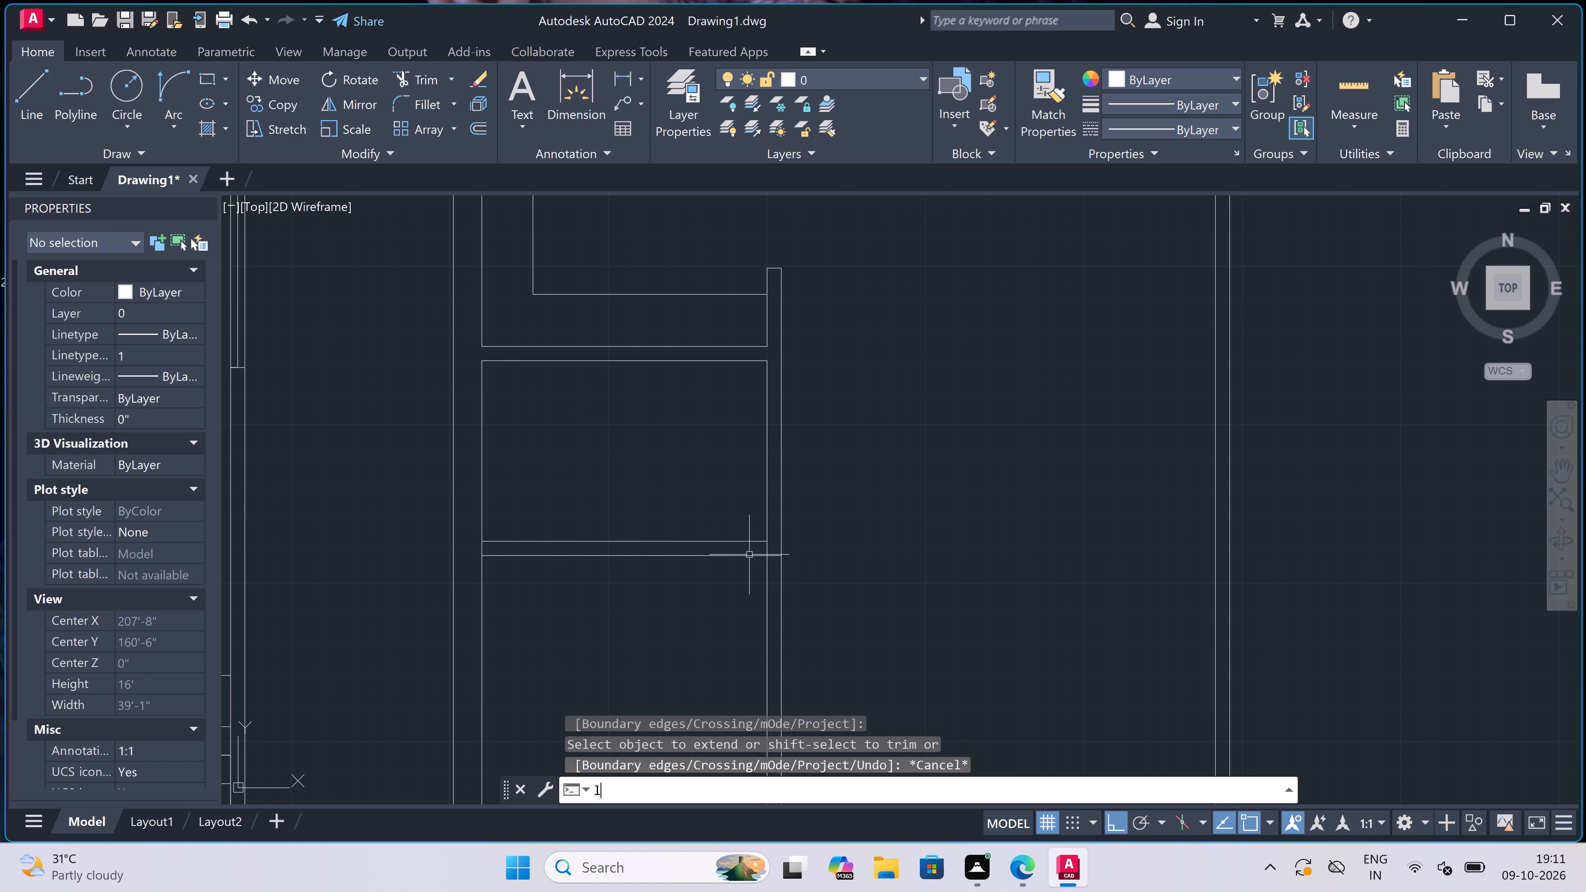
scroll(750, 553, up, 1)
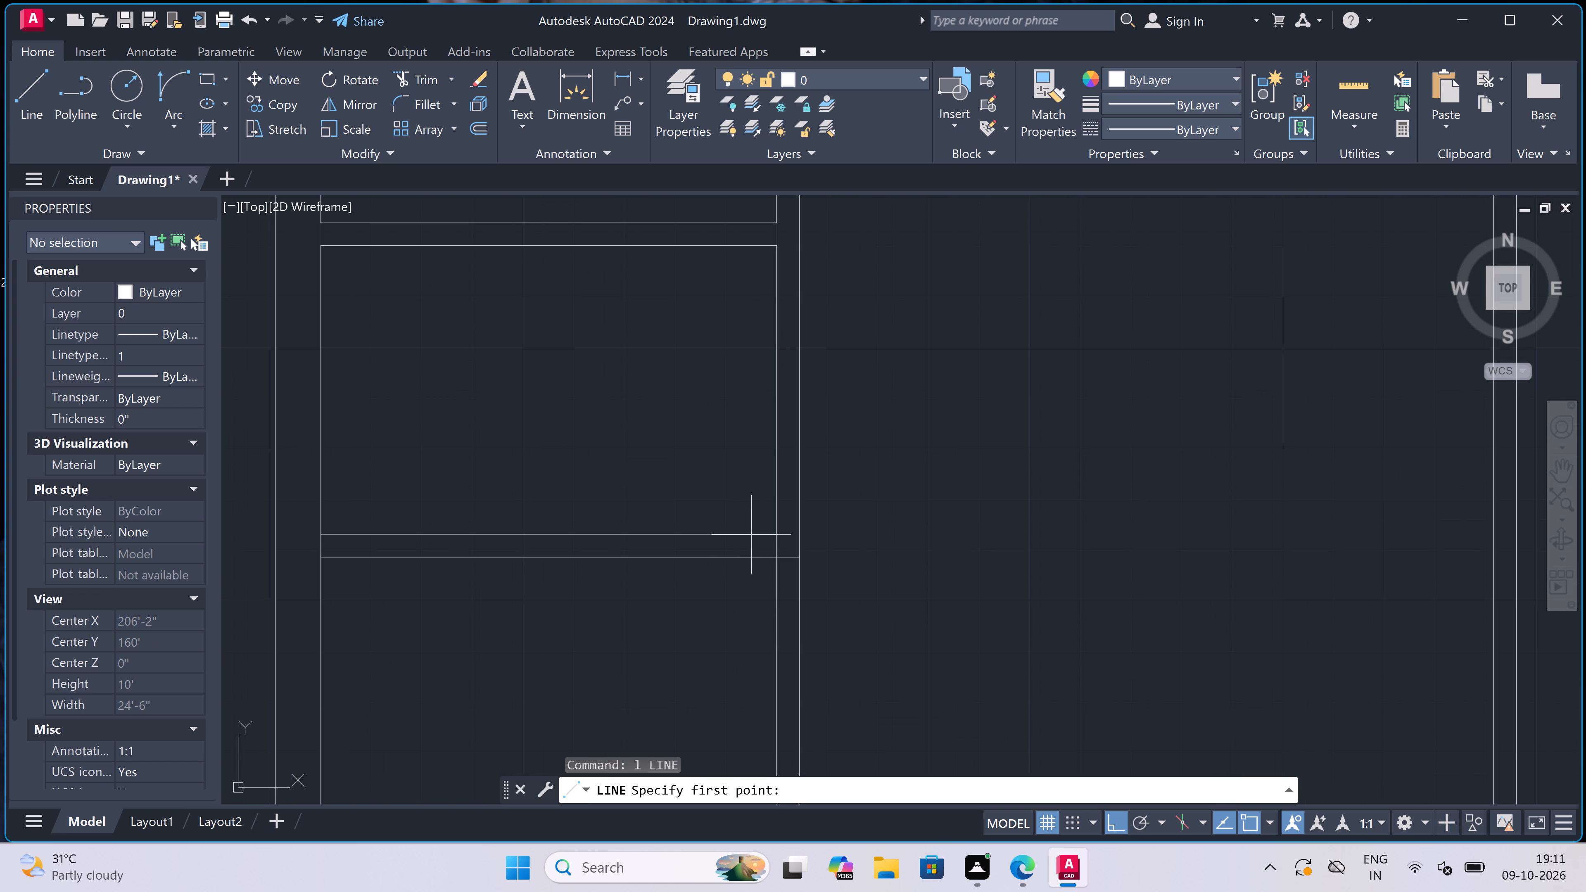
click(745, 534)
click(746, 552)
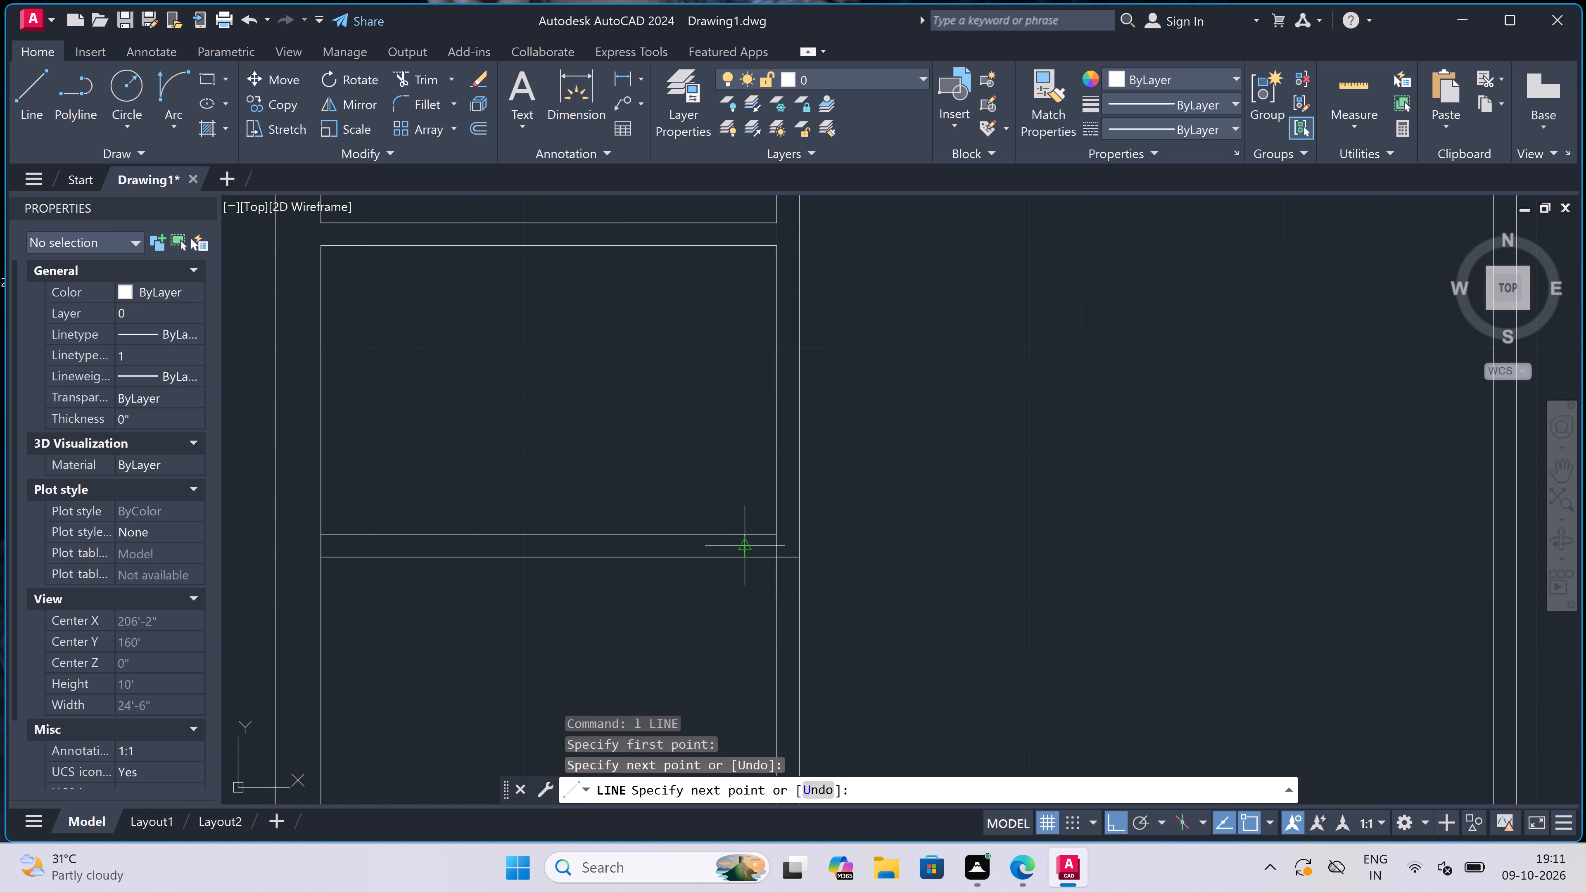
click(746, 543)
key(2)
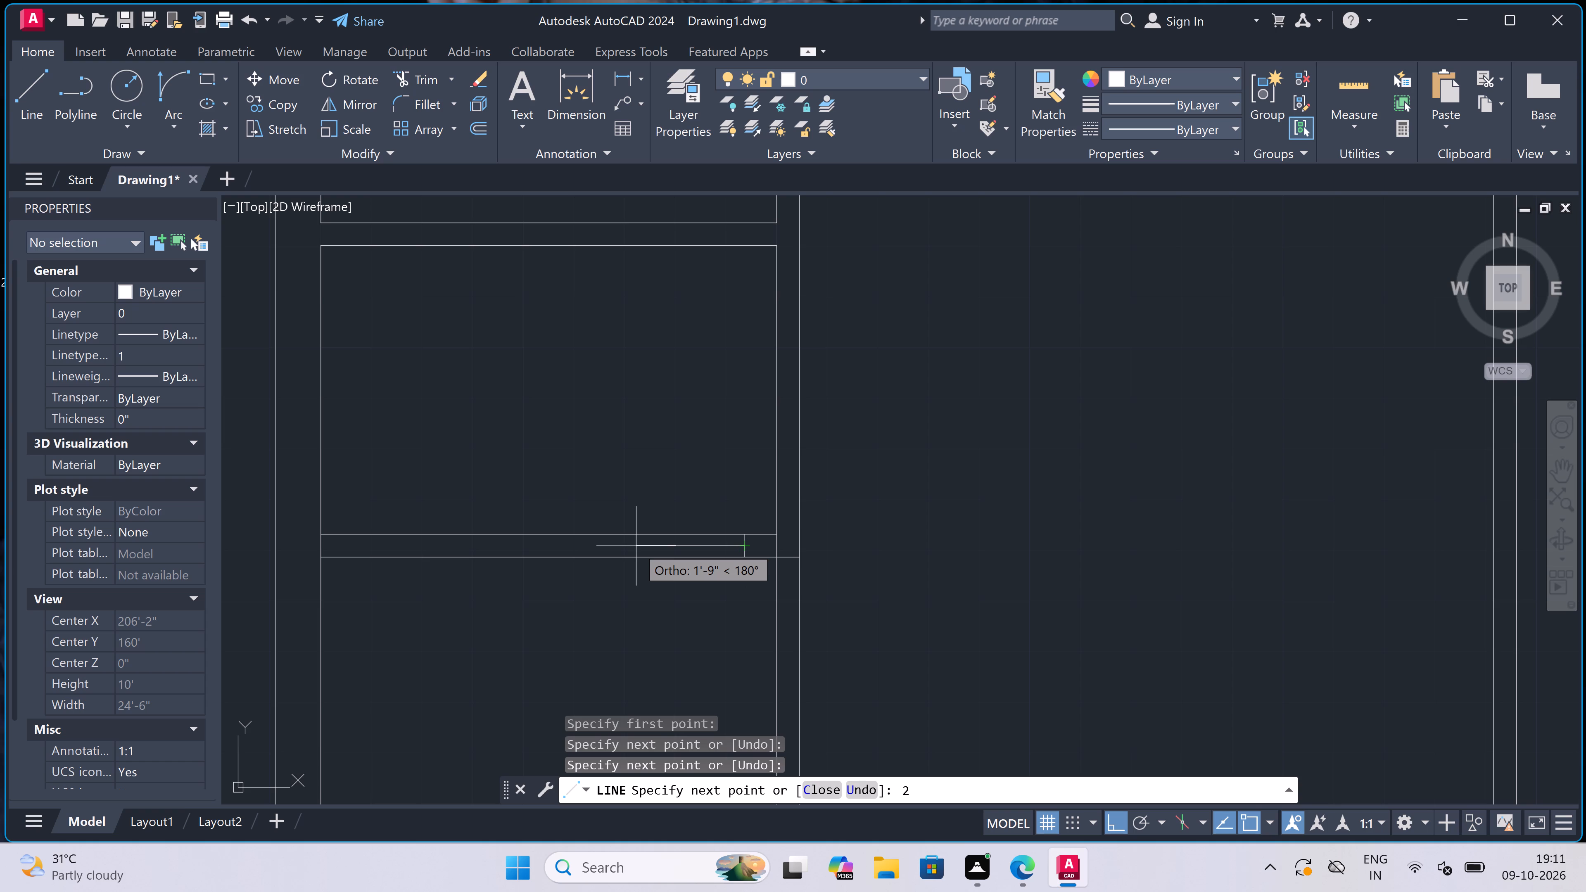
text(")
key(space)
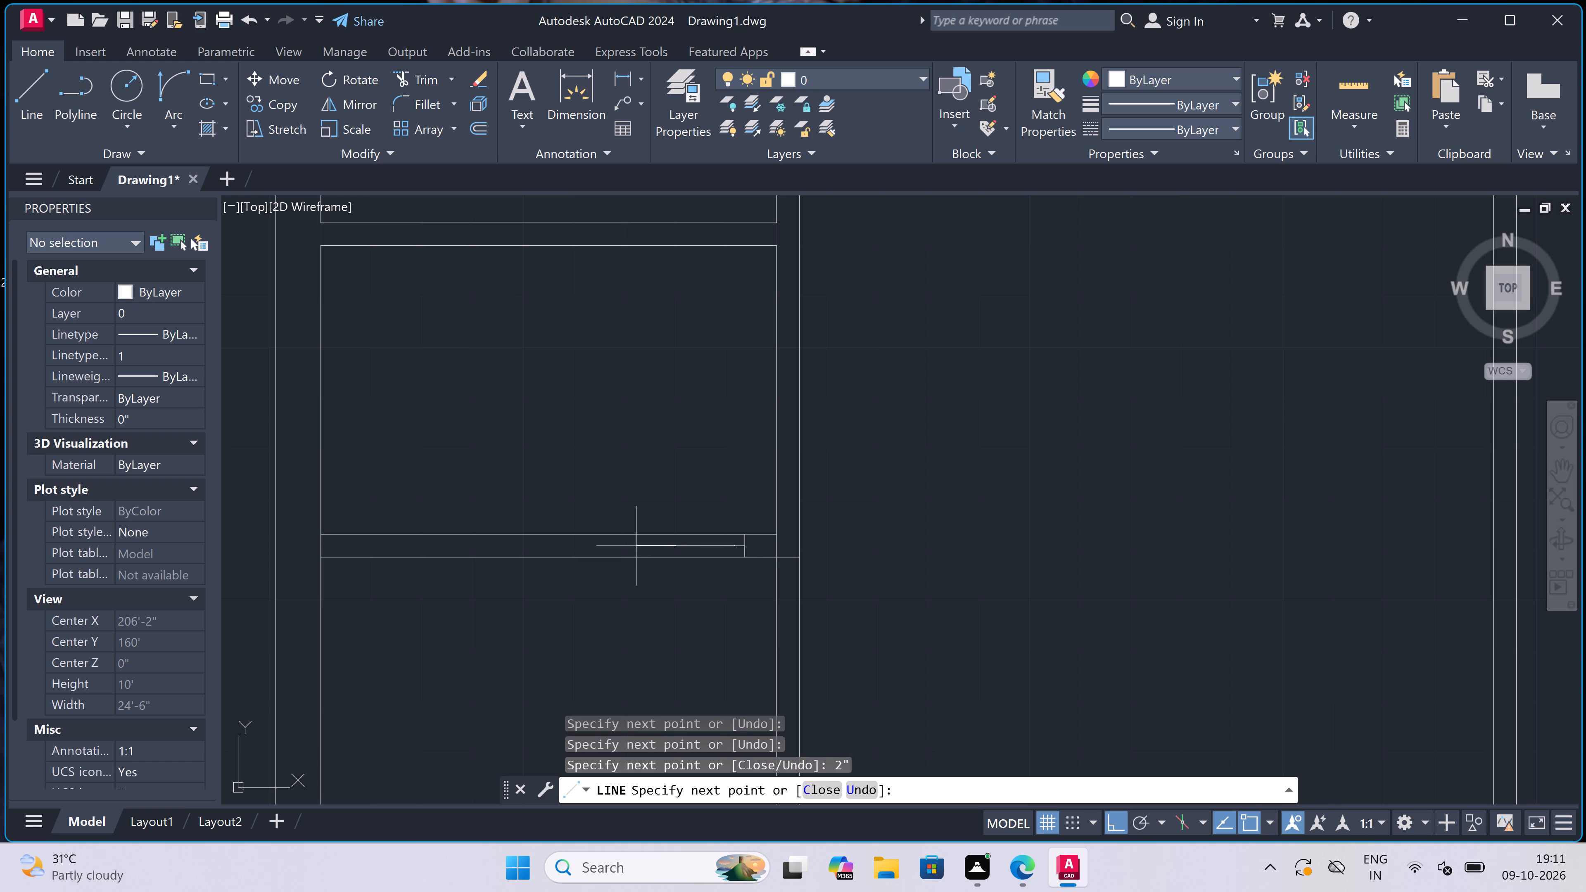
text(2')
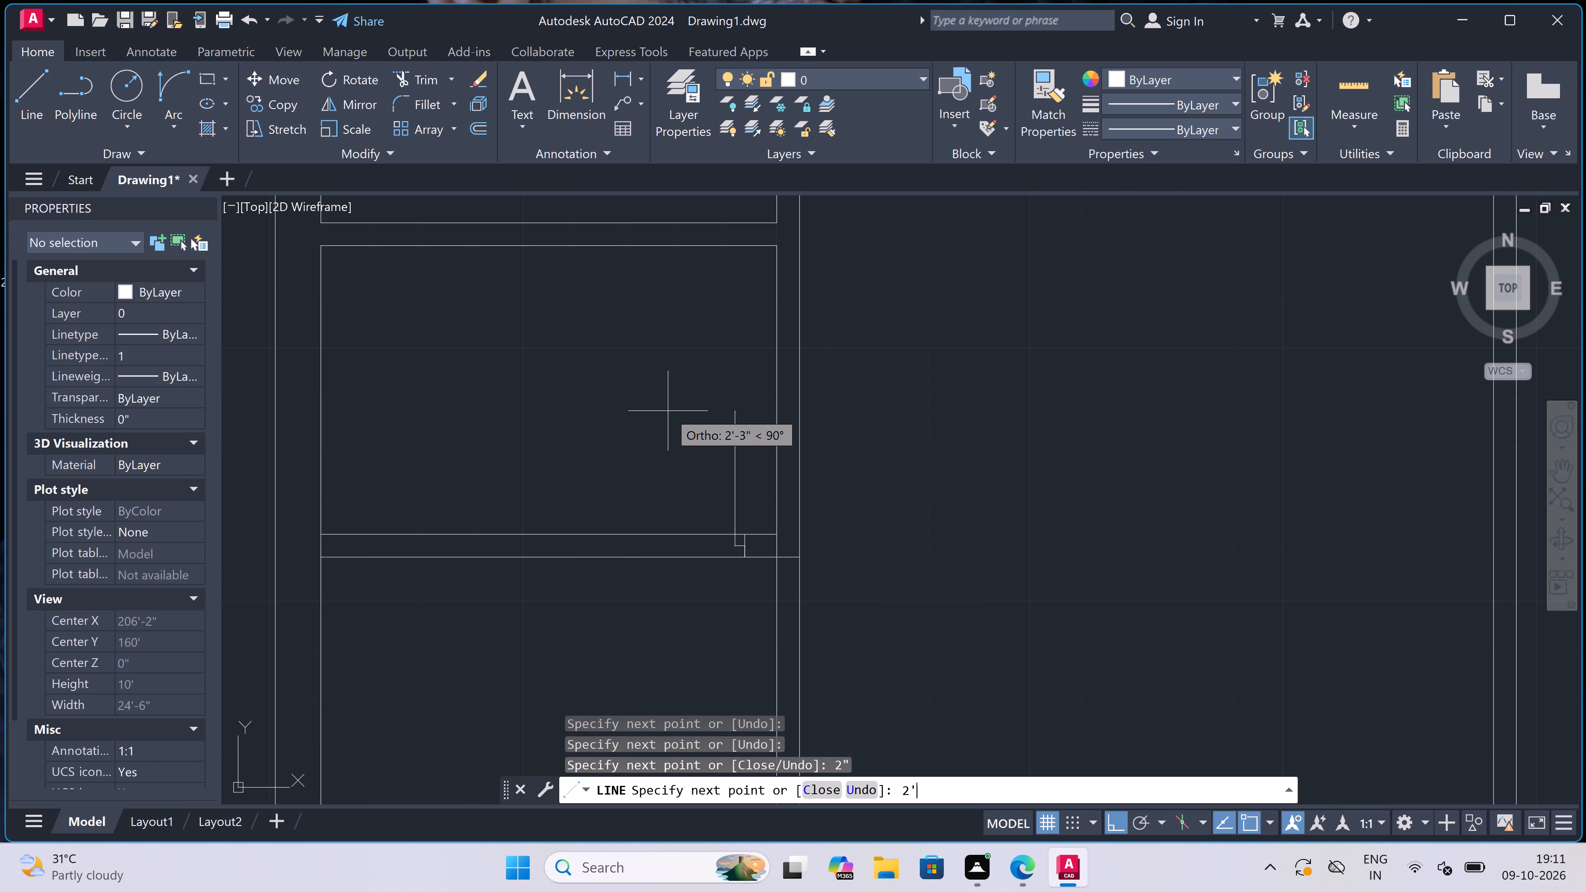
key(space)
key(Escape)
Draw the opposite jamb across the partition, with a 2" stop from its midpoint pointing into the opening.
key(space)
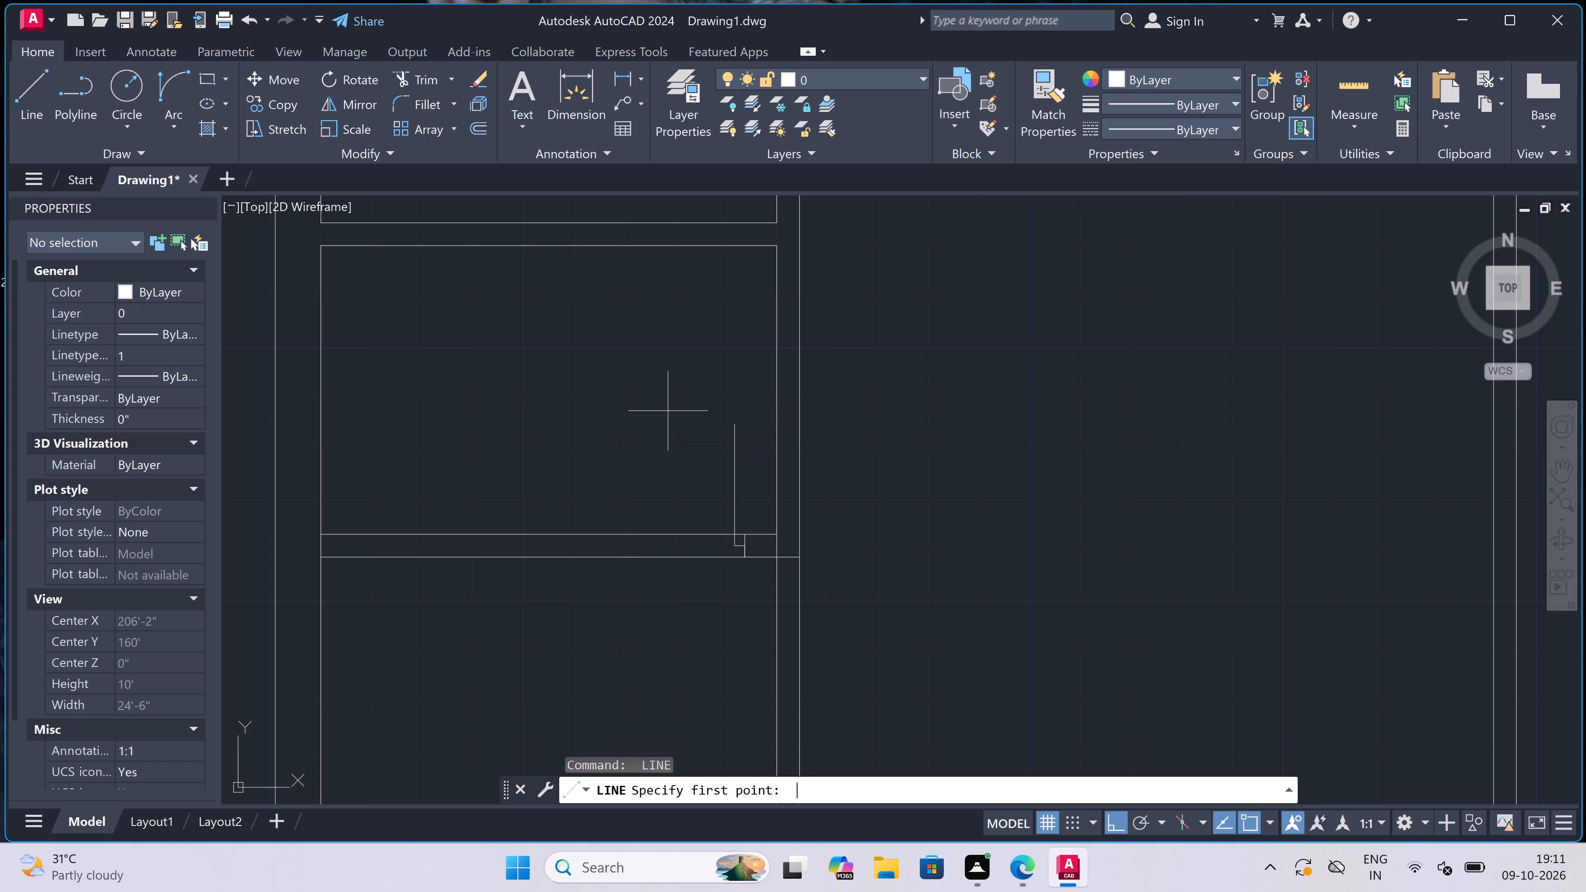
scroll(725, 463, up, 1)
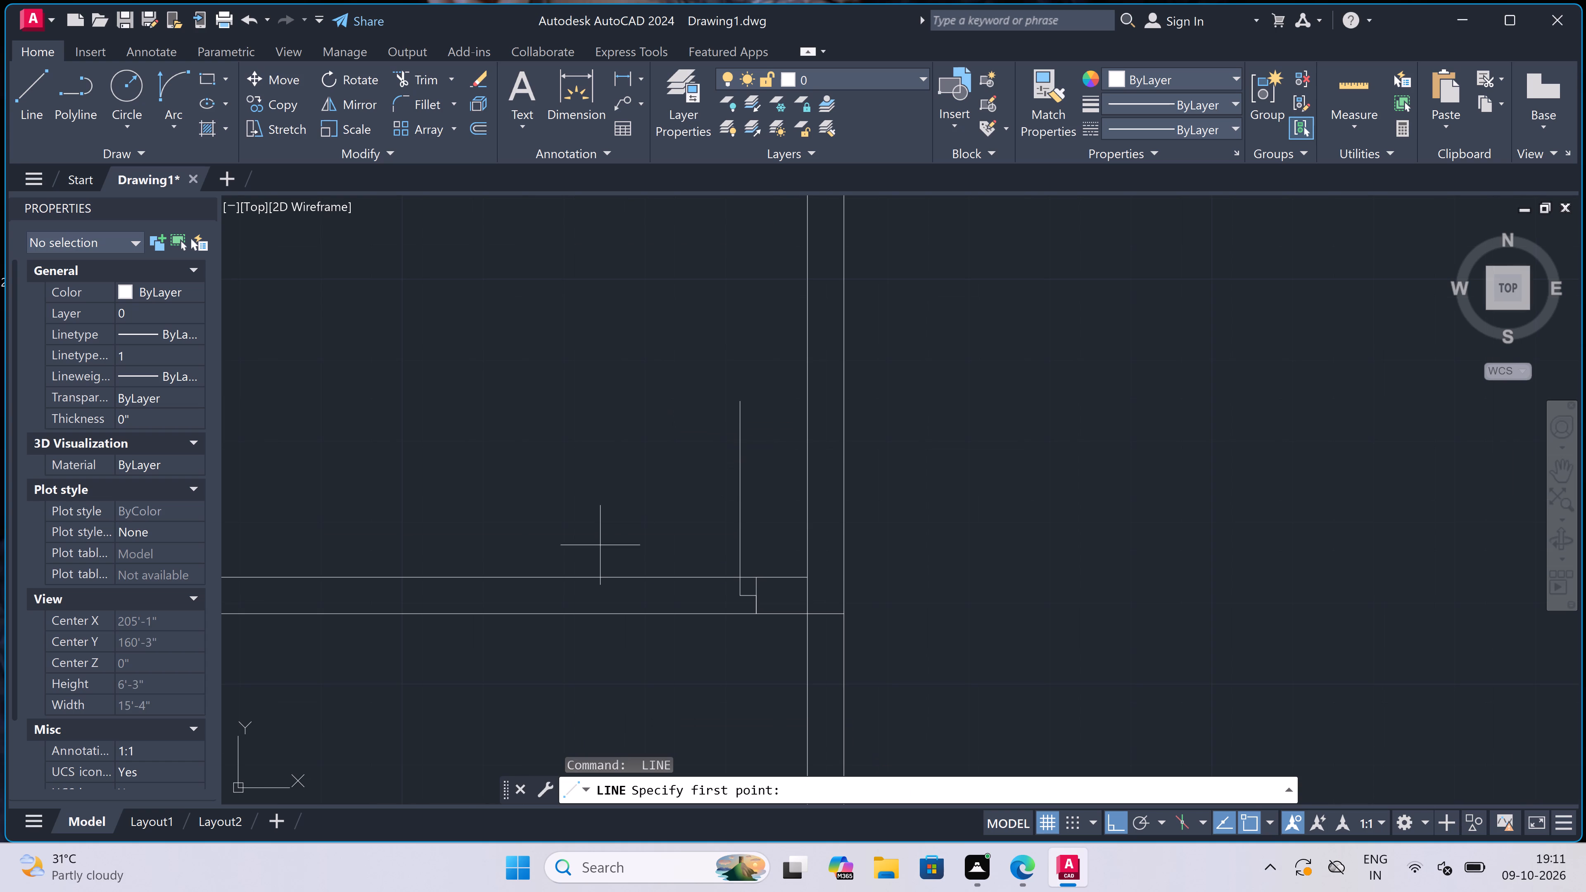
click(584, 581)
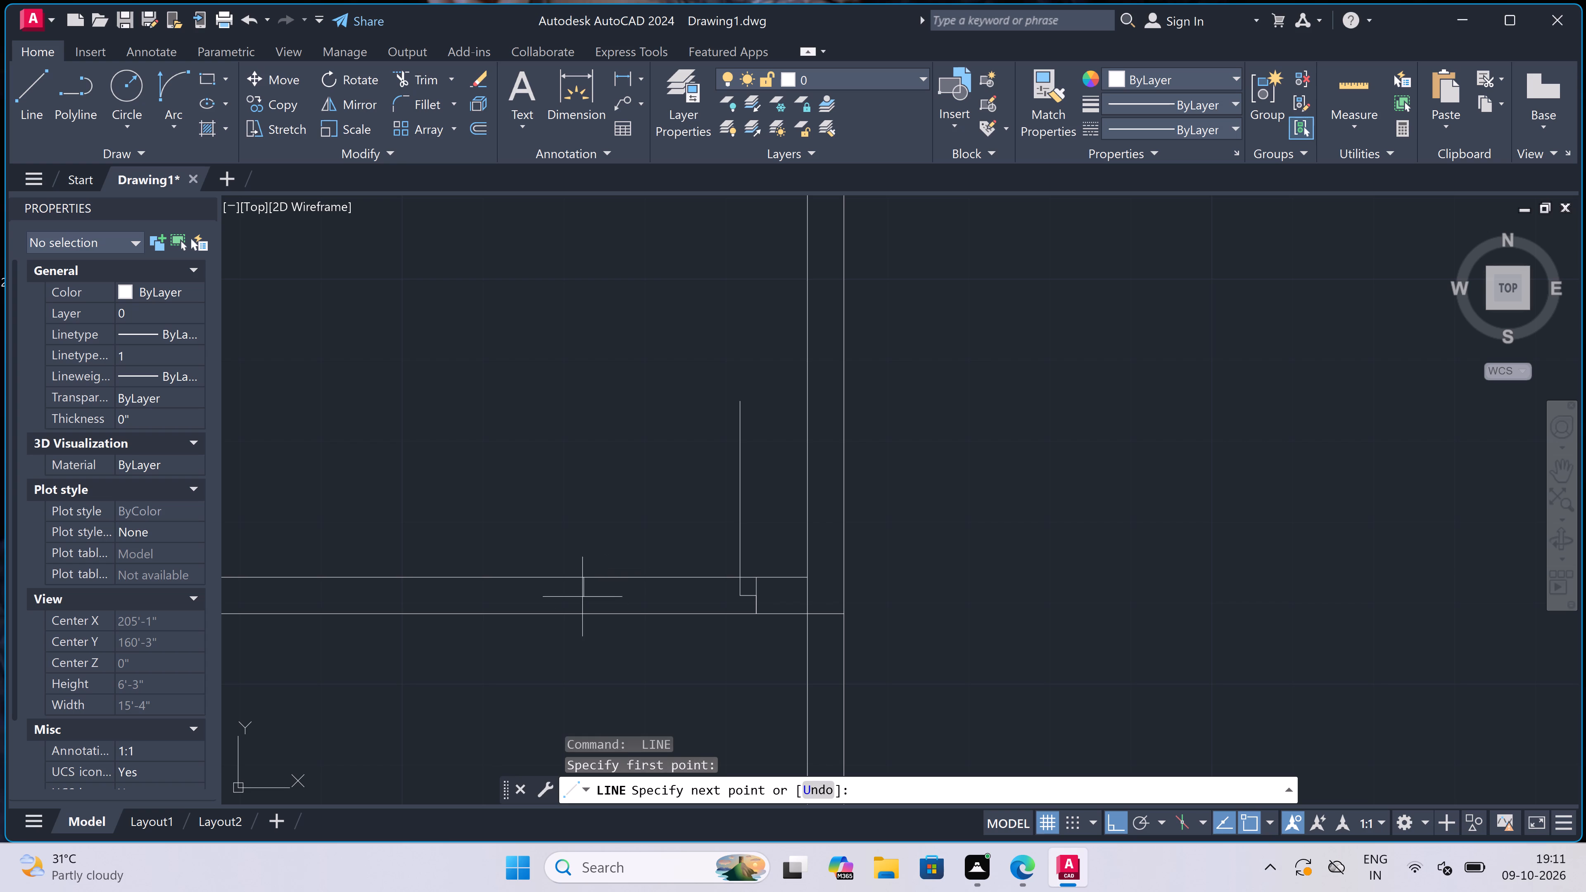
drag(582, 610, 586, 613)
click(587, 598)
scroll(606, 593, up, 1)
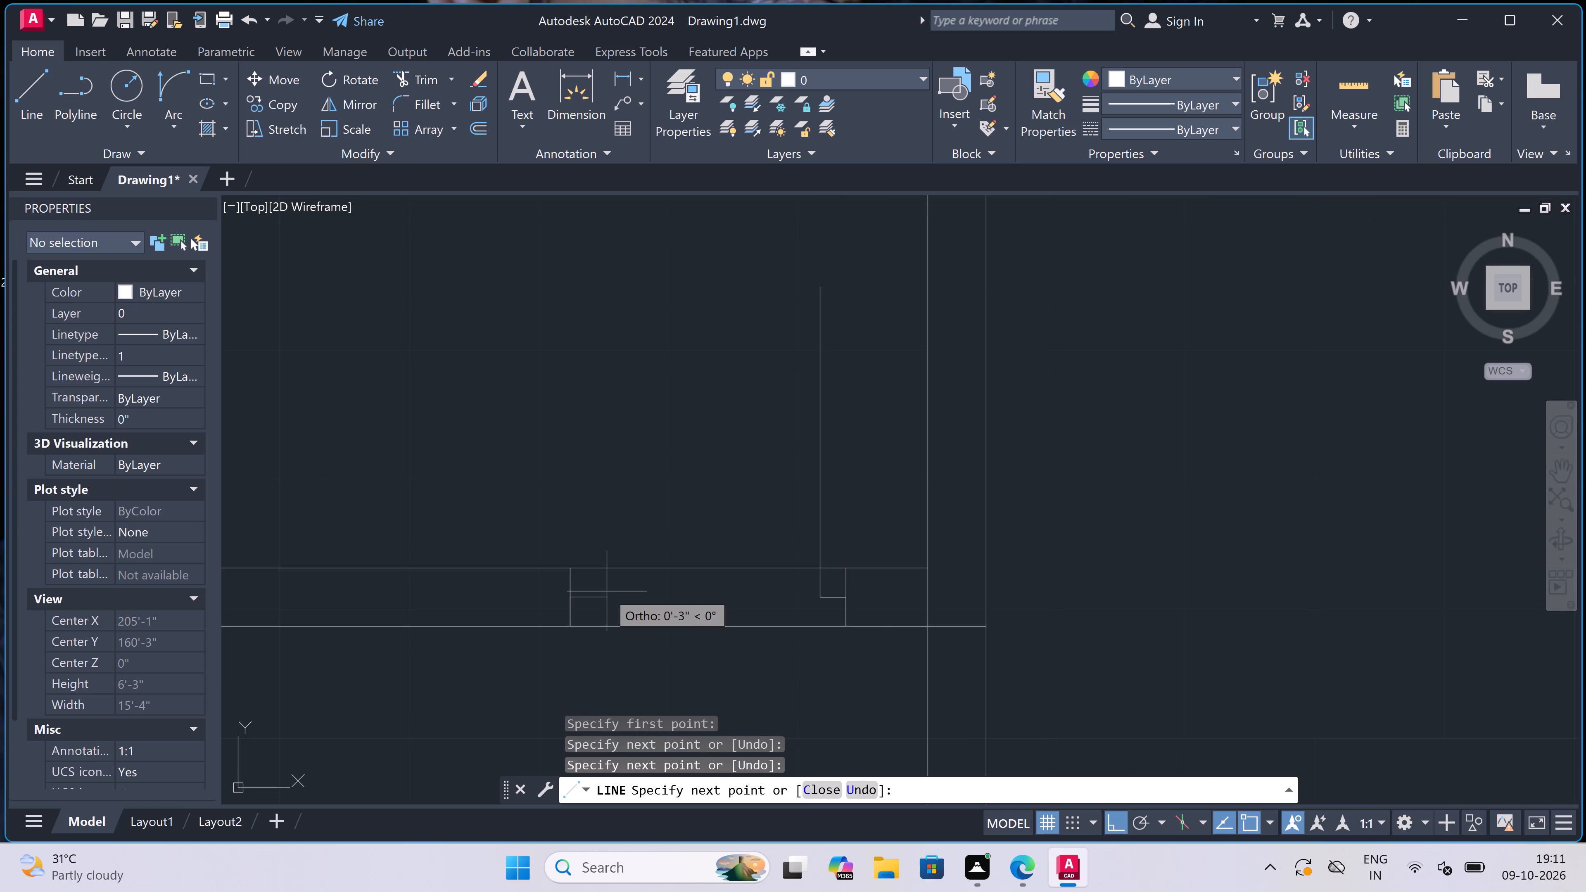
key(2)
text(")
key(space)
key(Escape)
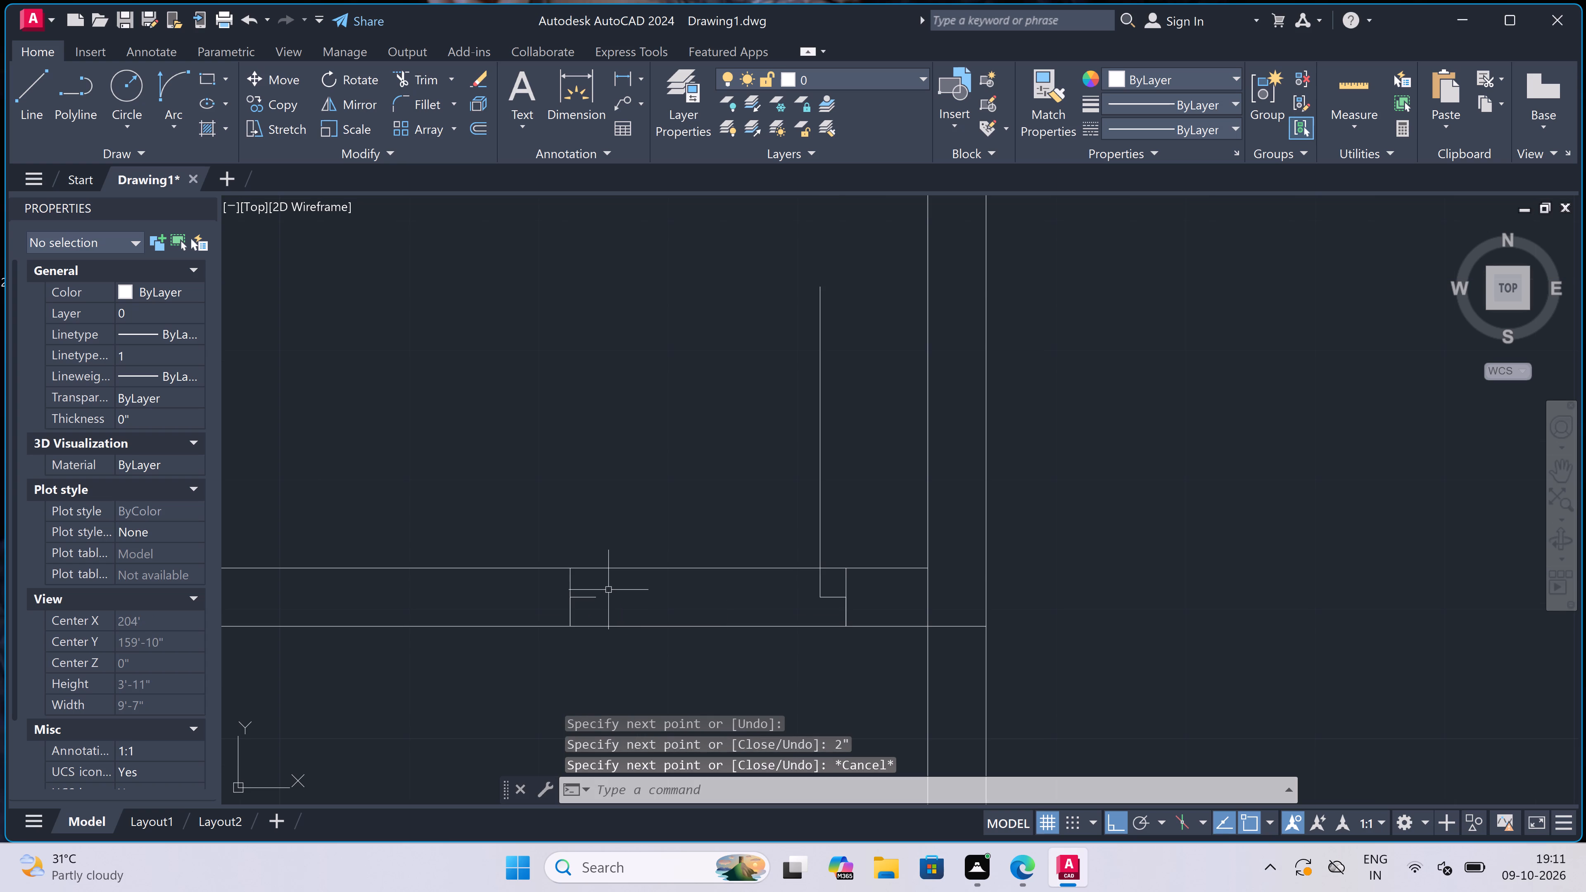
Draw the door swing arc from the top of the 2' leaf to the end of the opposite jamb's stop.
click(176, 77)
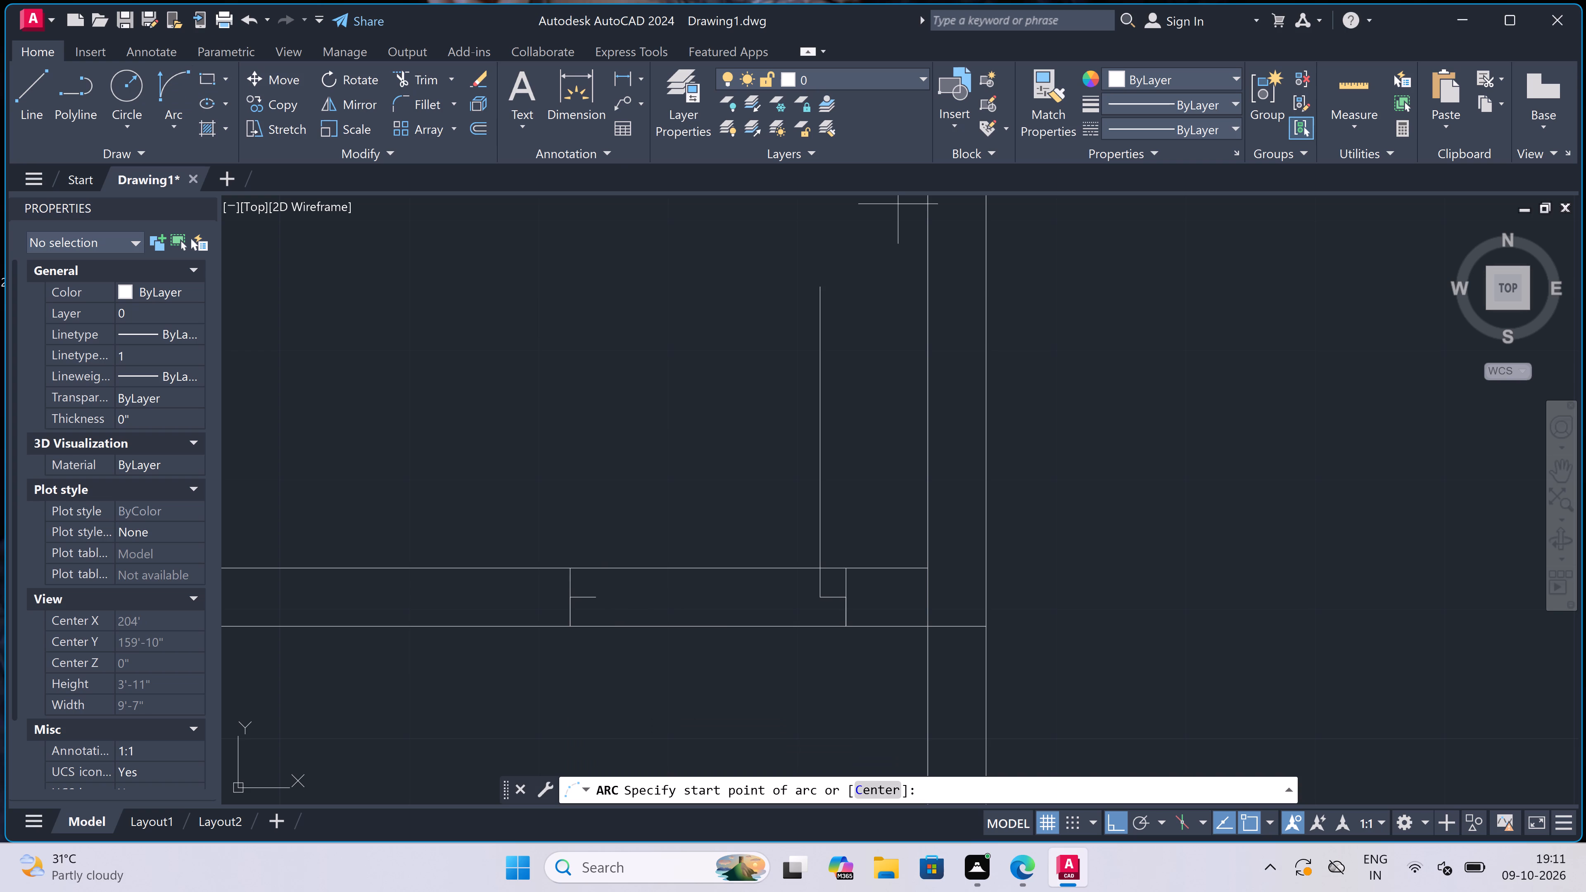
click(823, 283)
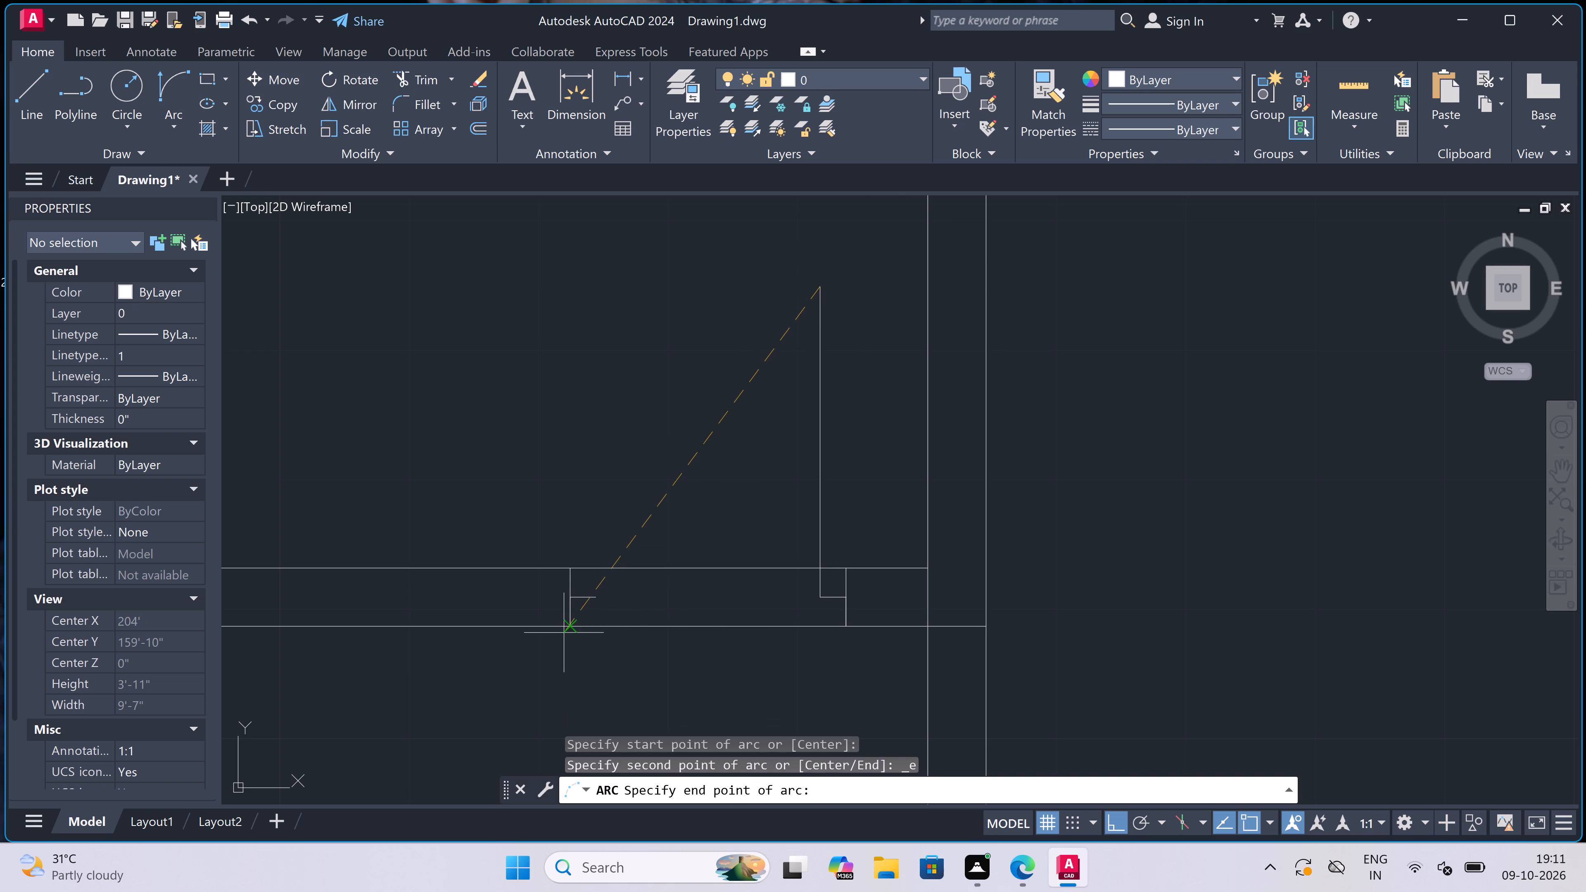
click(596, 592)
click(544, 406)
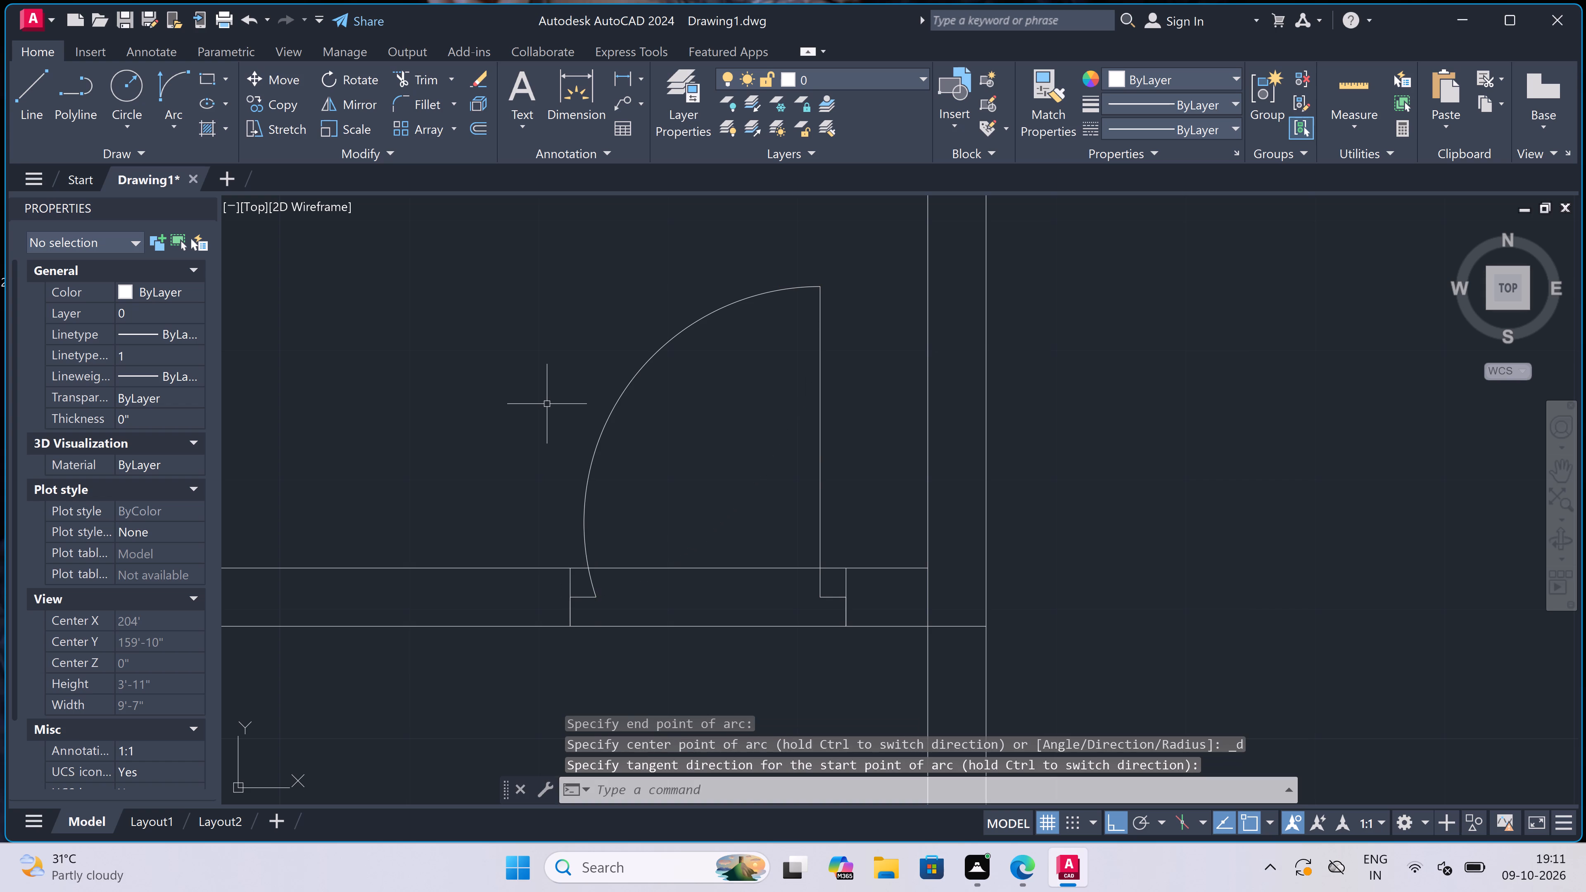
Trim both lines of the vertical partition below the new horizontal partition.
text(tr)
key(space)
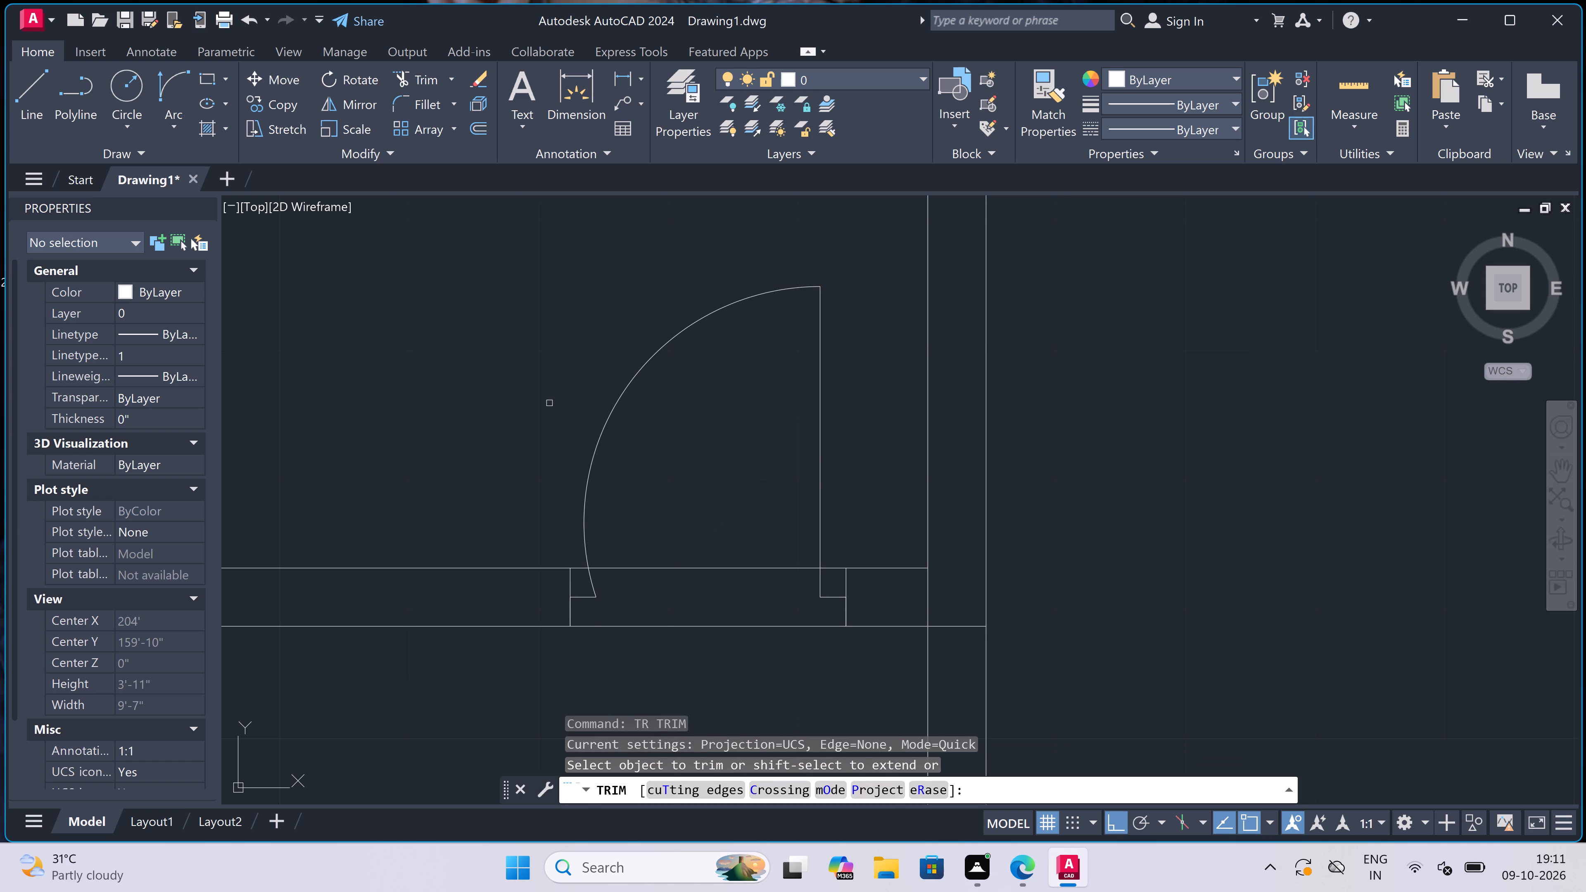
scroll(591, 379, down, 4)
click(736, 493)
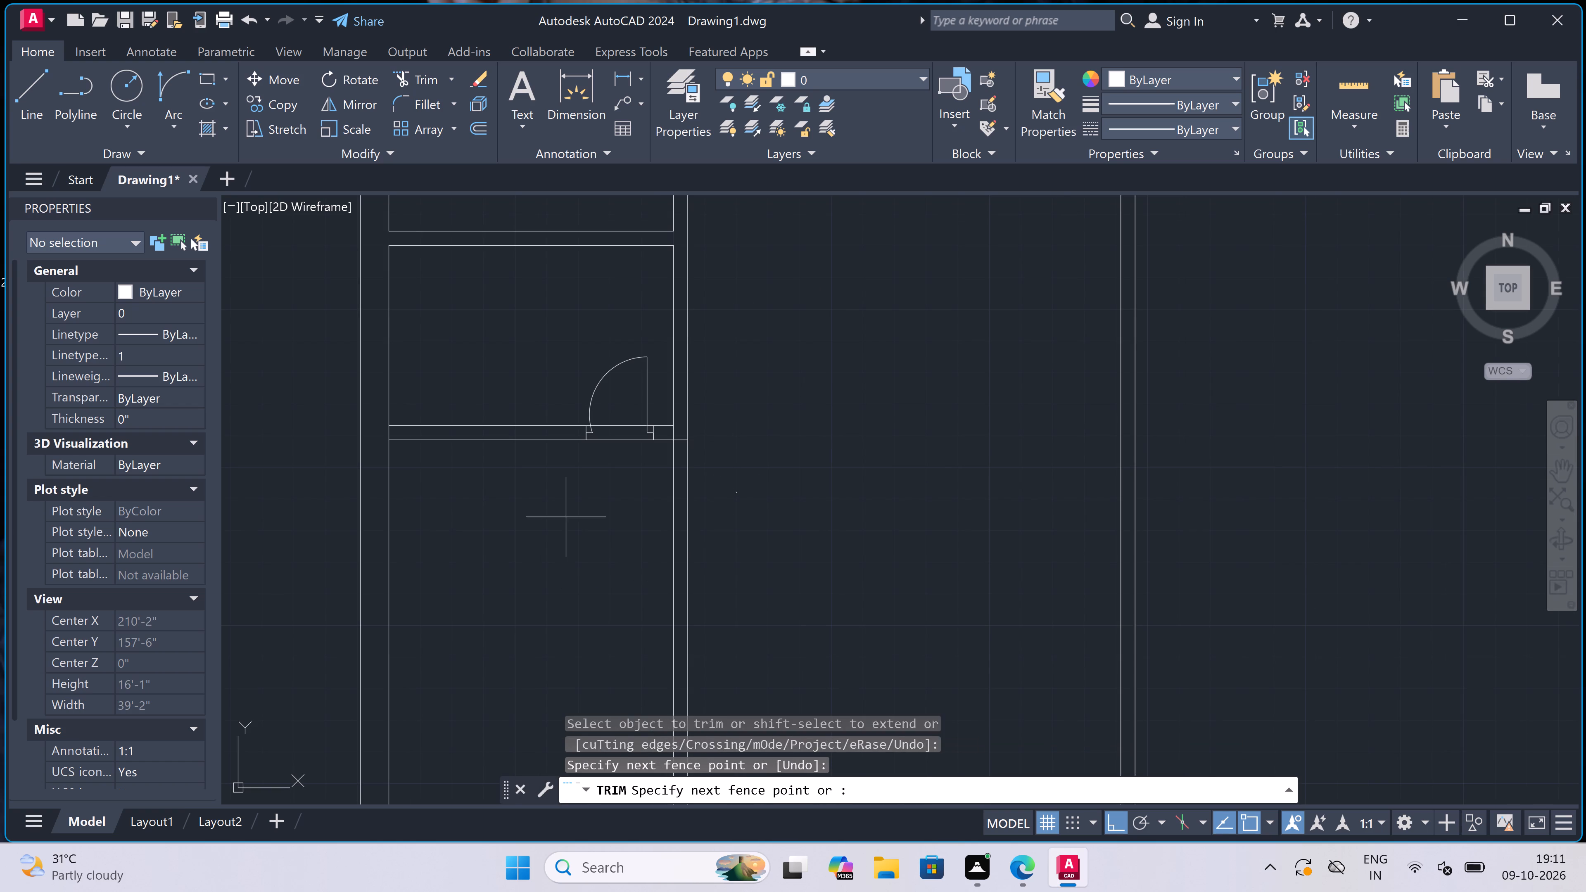
click(527, 523)
Trim both lines of the horizontal partition between the two jambs to open the 2' doorway.
scroll(622, 419, up, 2)
click(622, 407)
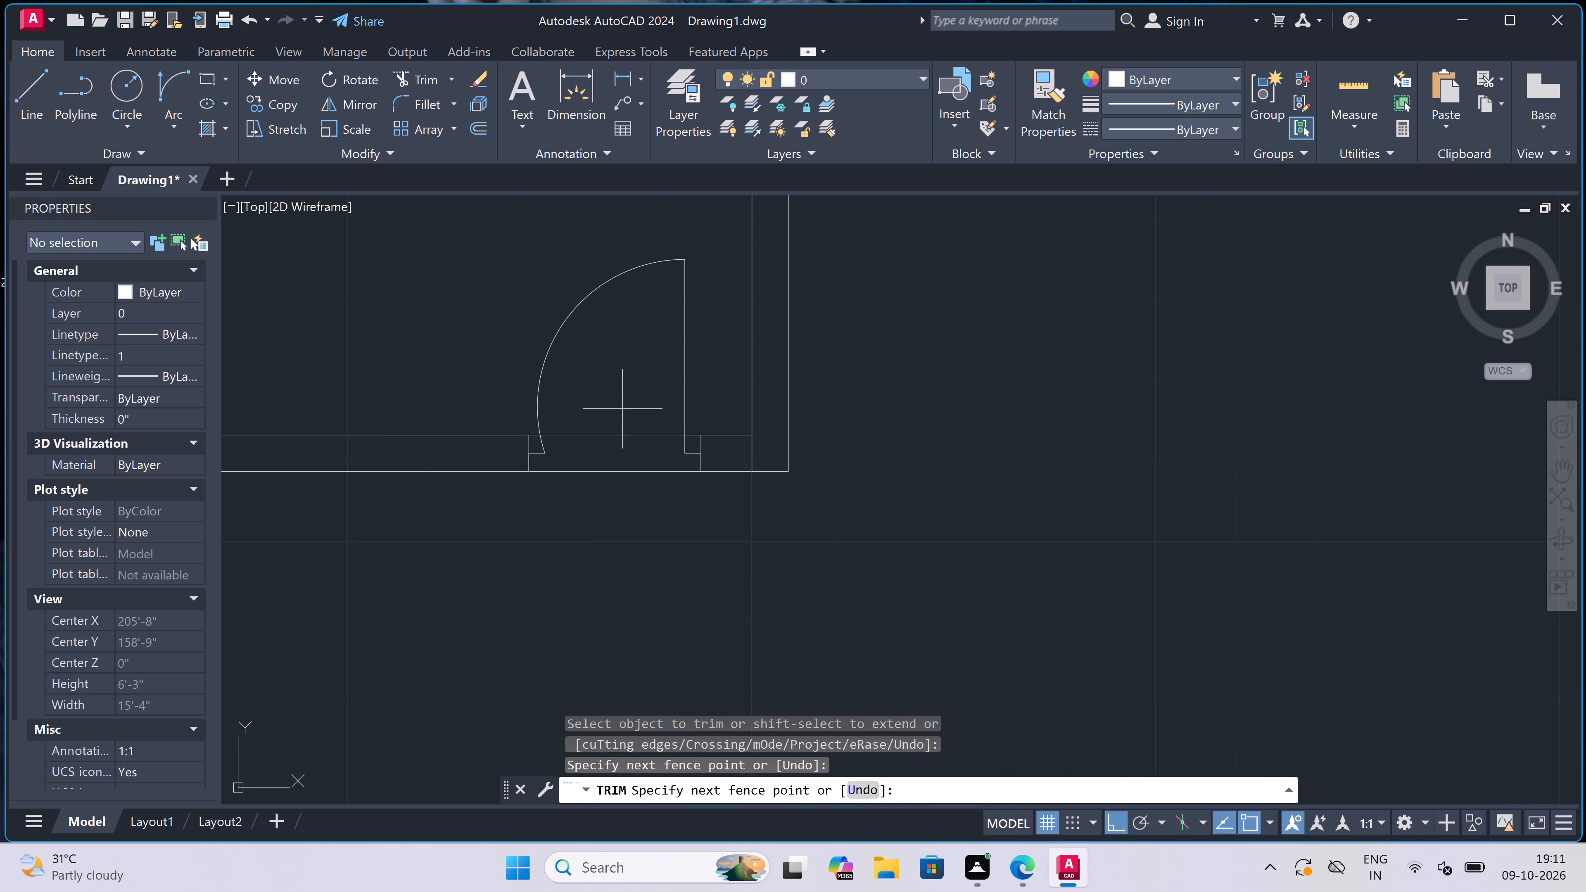
click(621, 532)
Trim the vertical partition's inner line out of the corner where it meets the horizontal partition.
scroll(751, 463, up, 2)
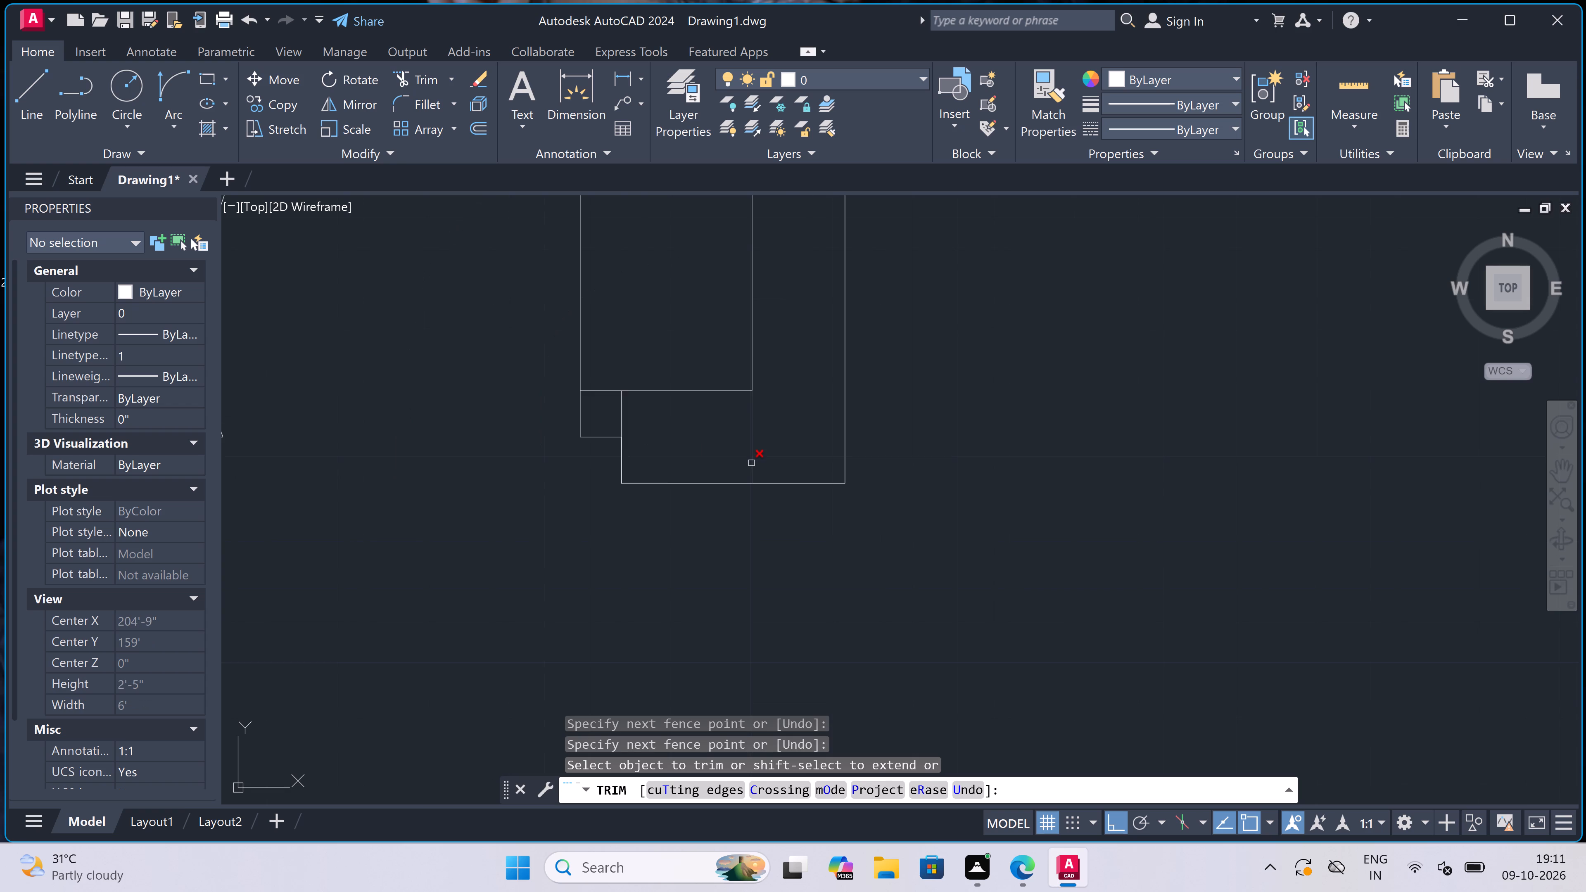
scroll(751, 463, up, 1)
click(753, 463)
Trim the west outer wall's inner line between the two faces of the new partition.
scroll(753, 463, down, 4)
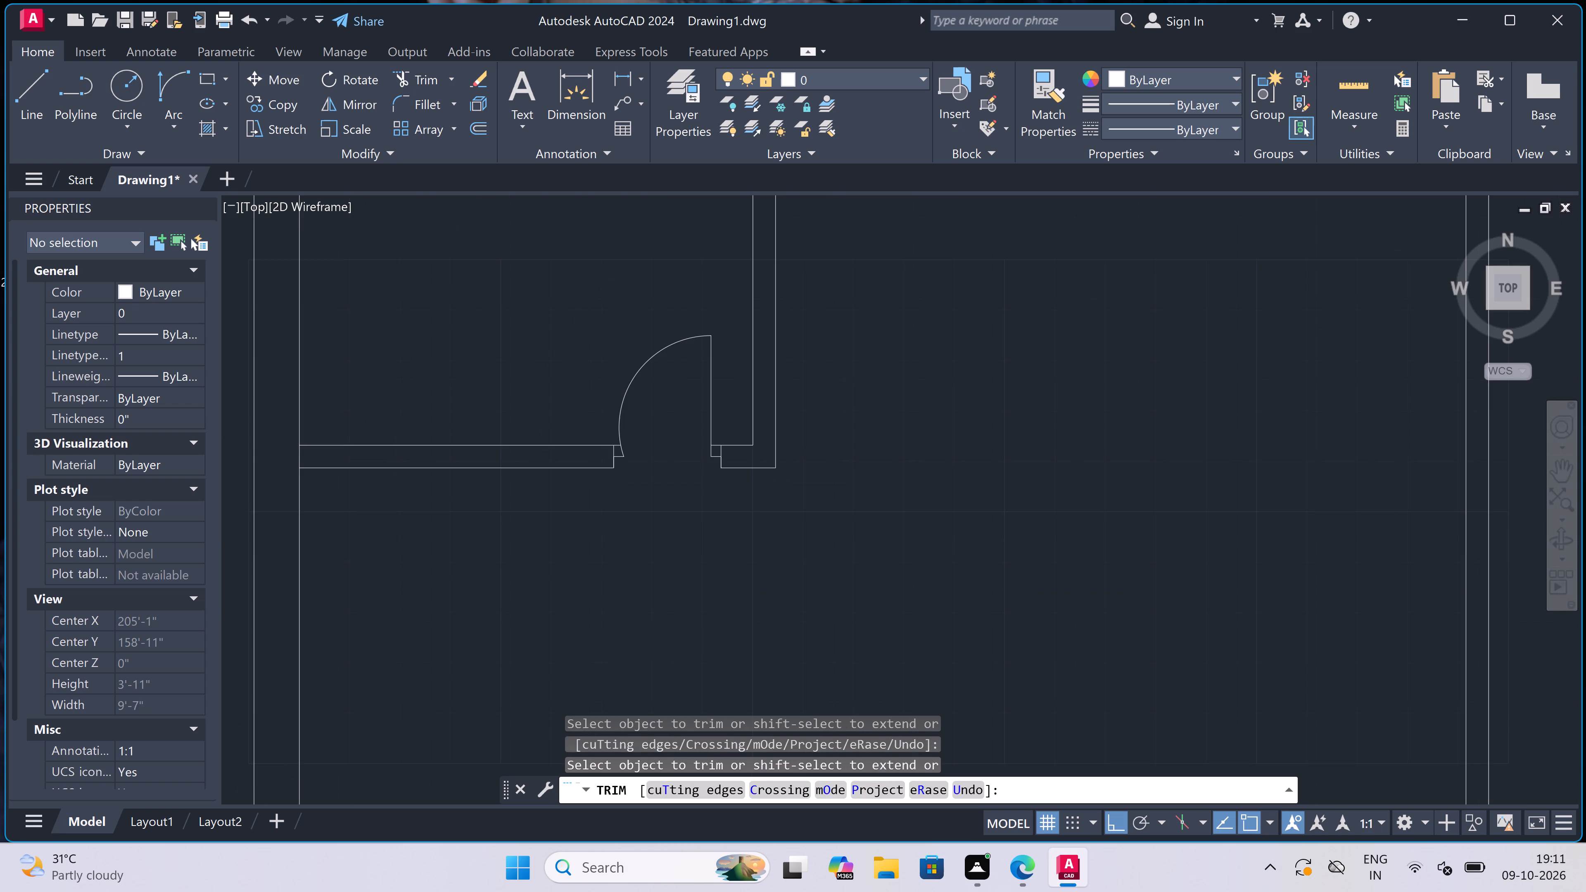
scroll(639, 470, down, 2)
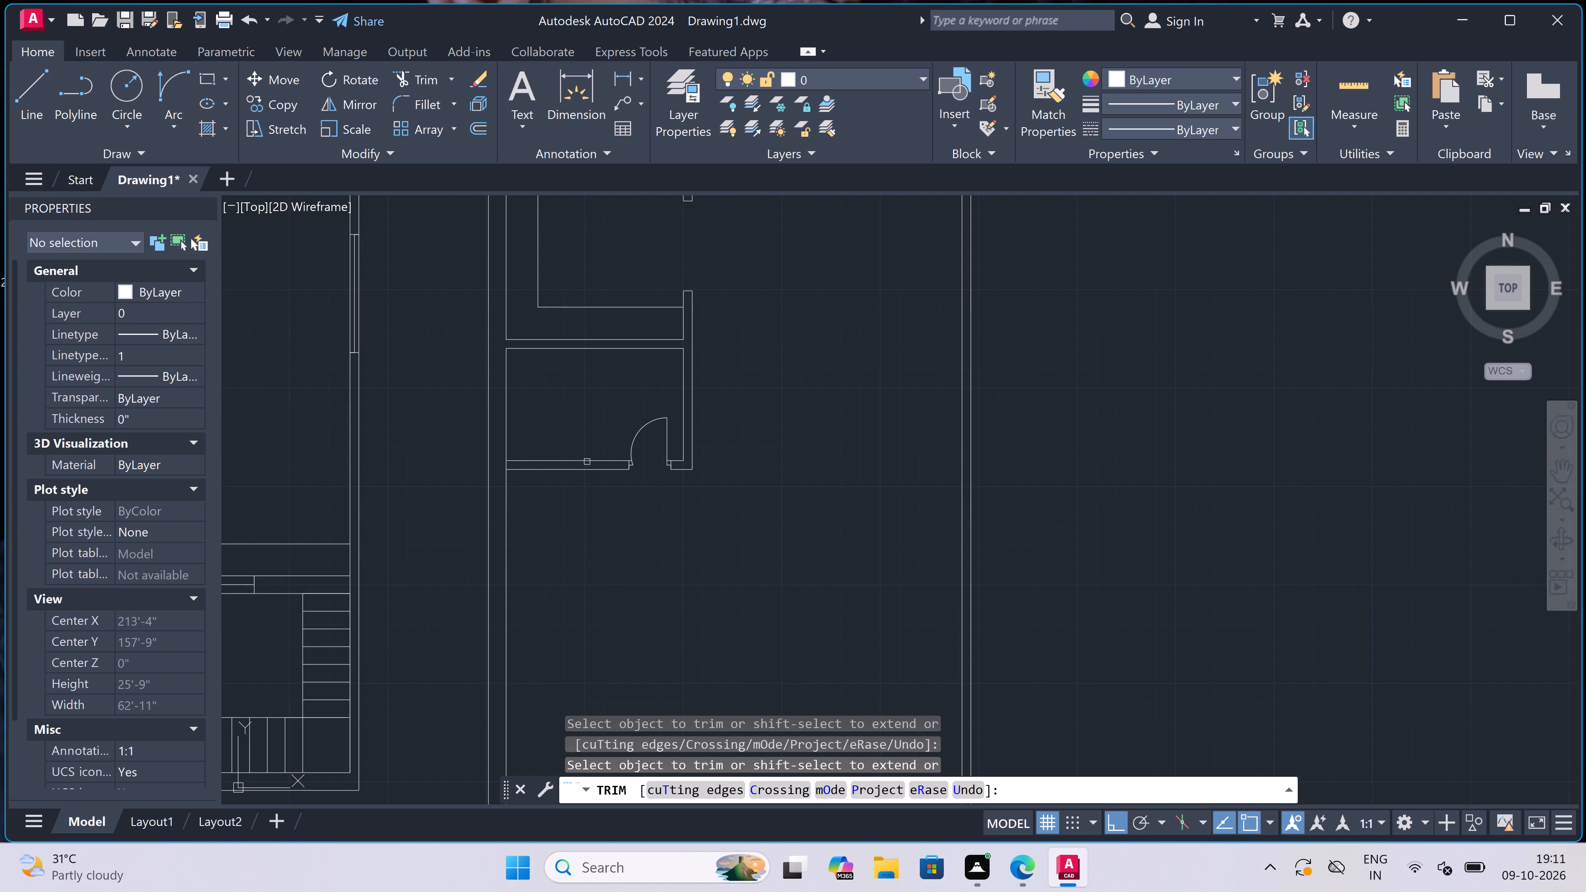
scroll(492, 465, up, 3)
scroll(536, 469, up, 2)
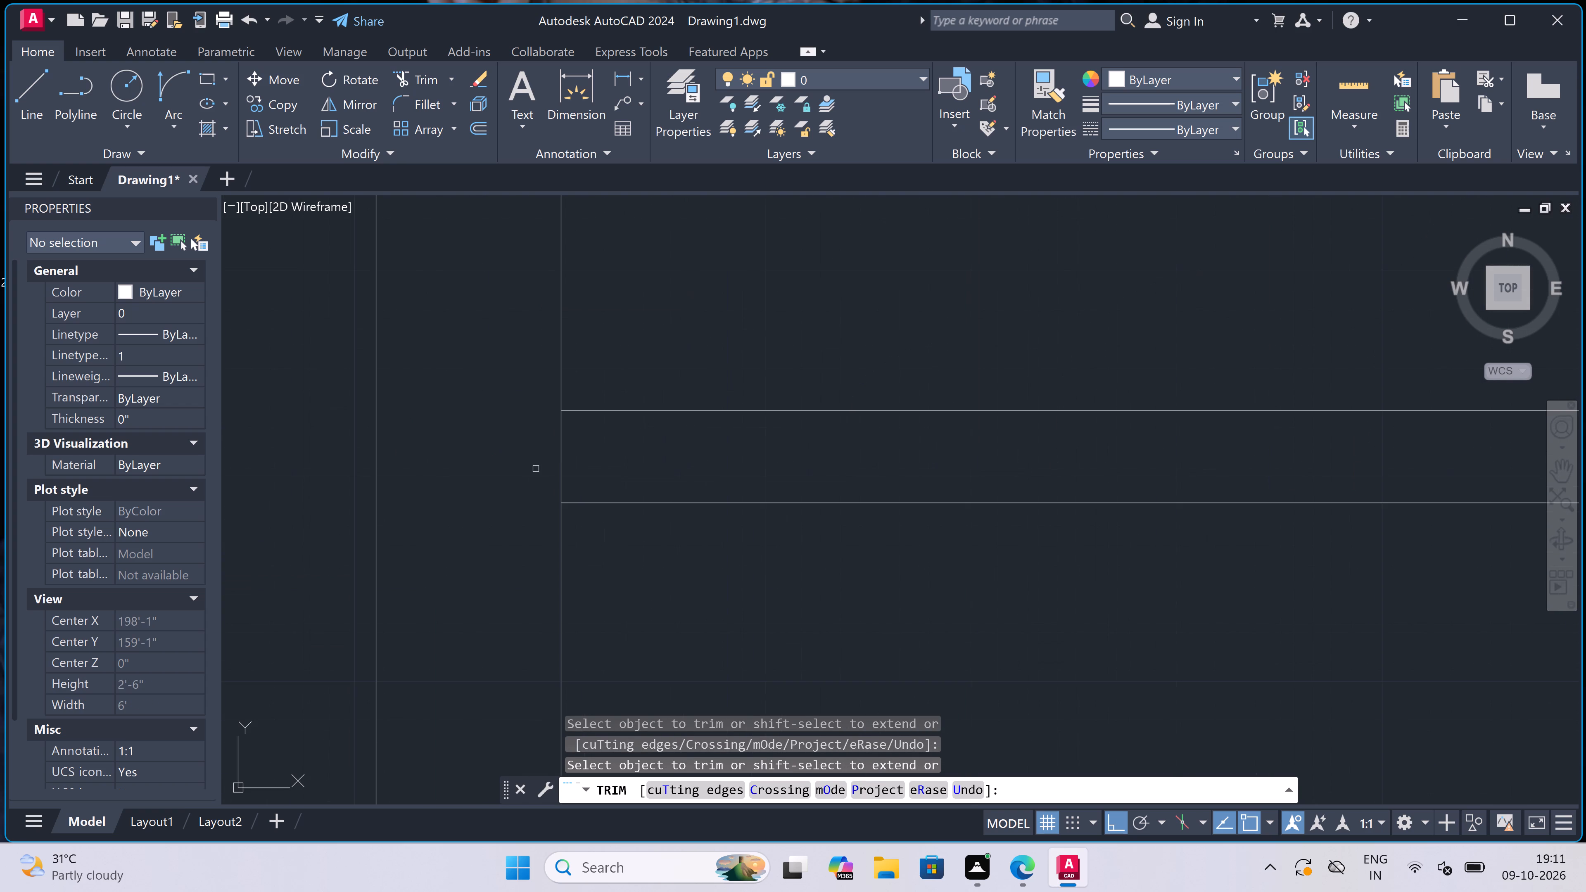
drag(539, 464, 543, 462)
click(635, 462)
scroll(635, 462, down, 2)
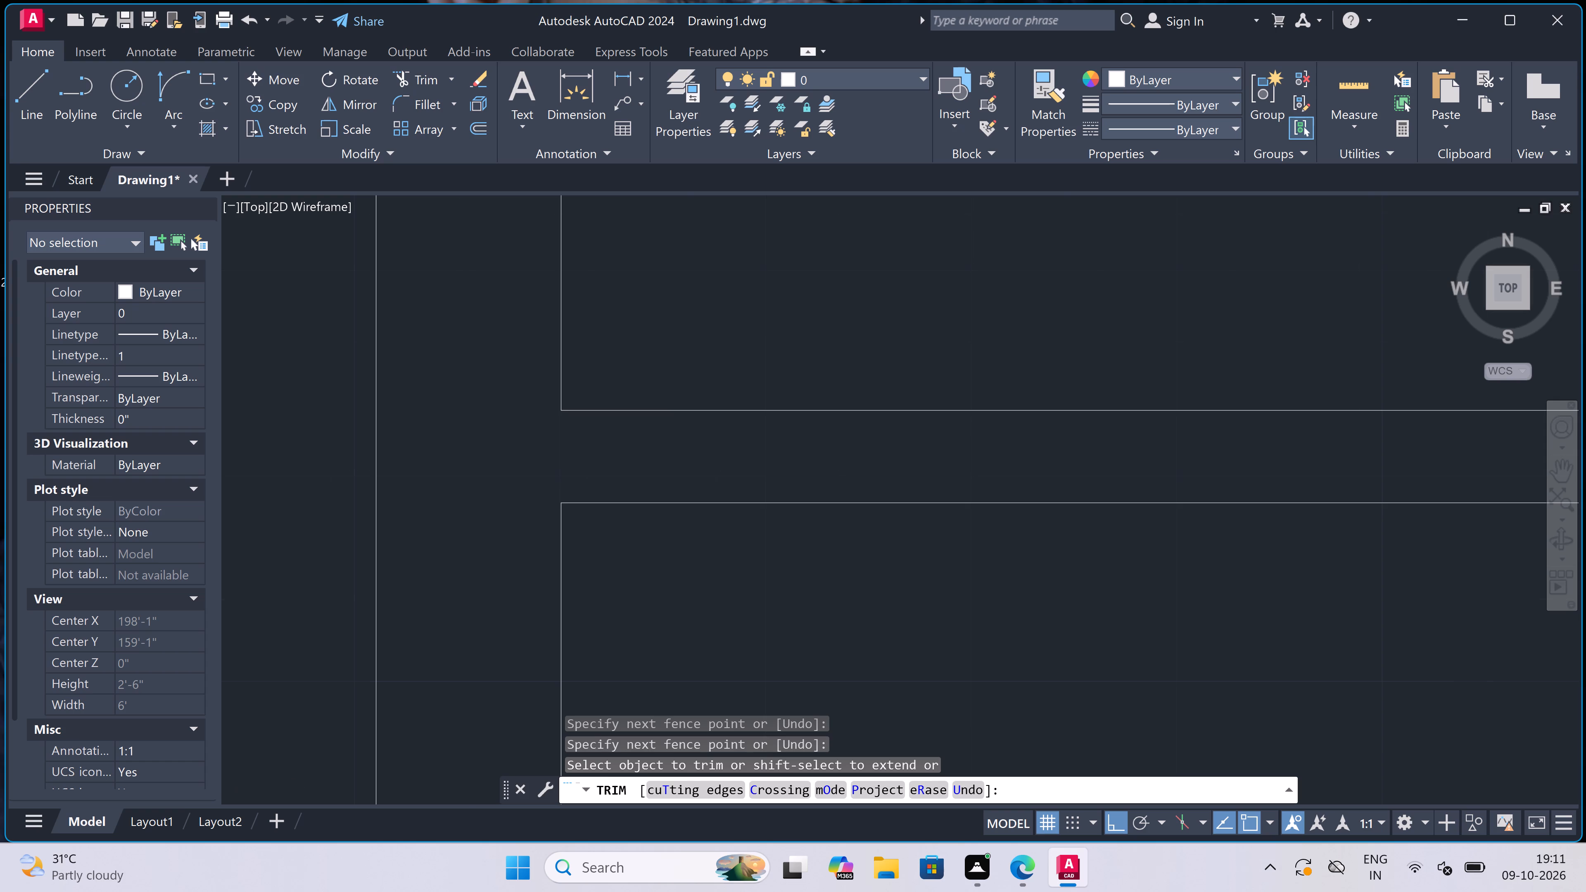
scroll(635, 462, down, 5)
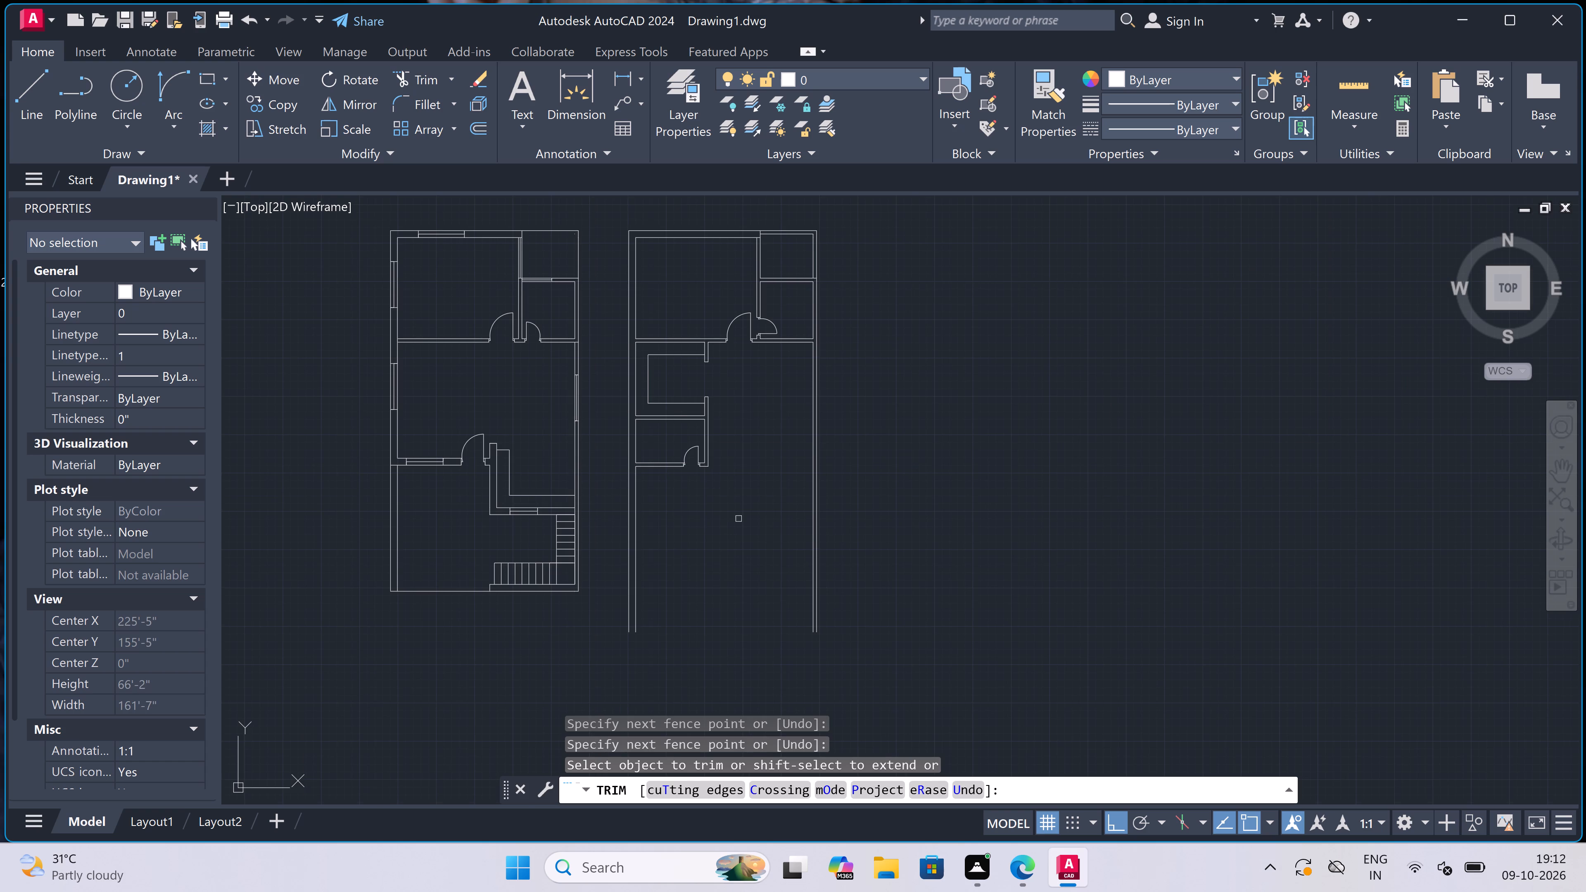
scroll(738, 515, down, 1)
scroll(738, 515, up, 1)
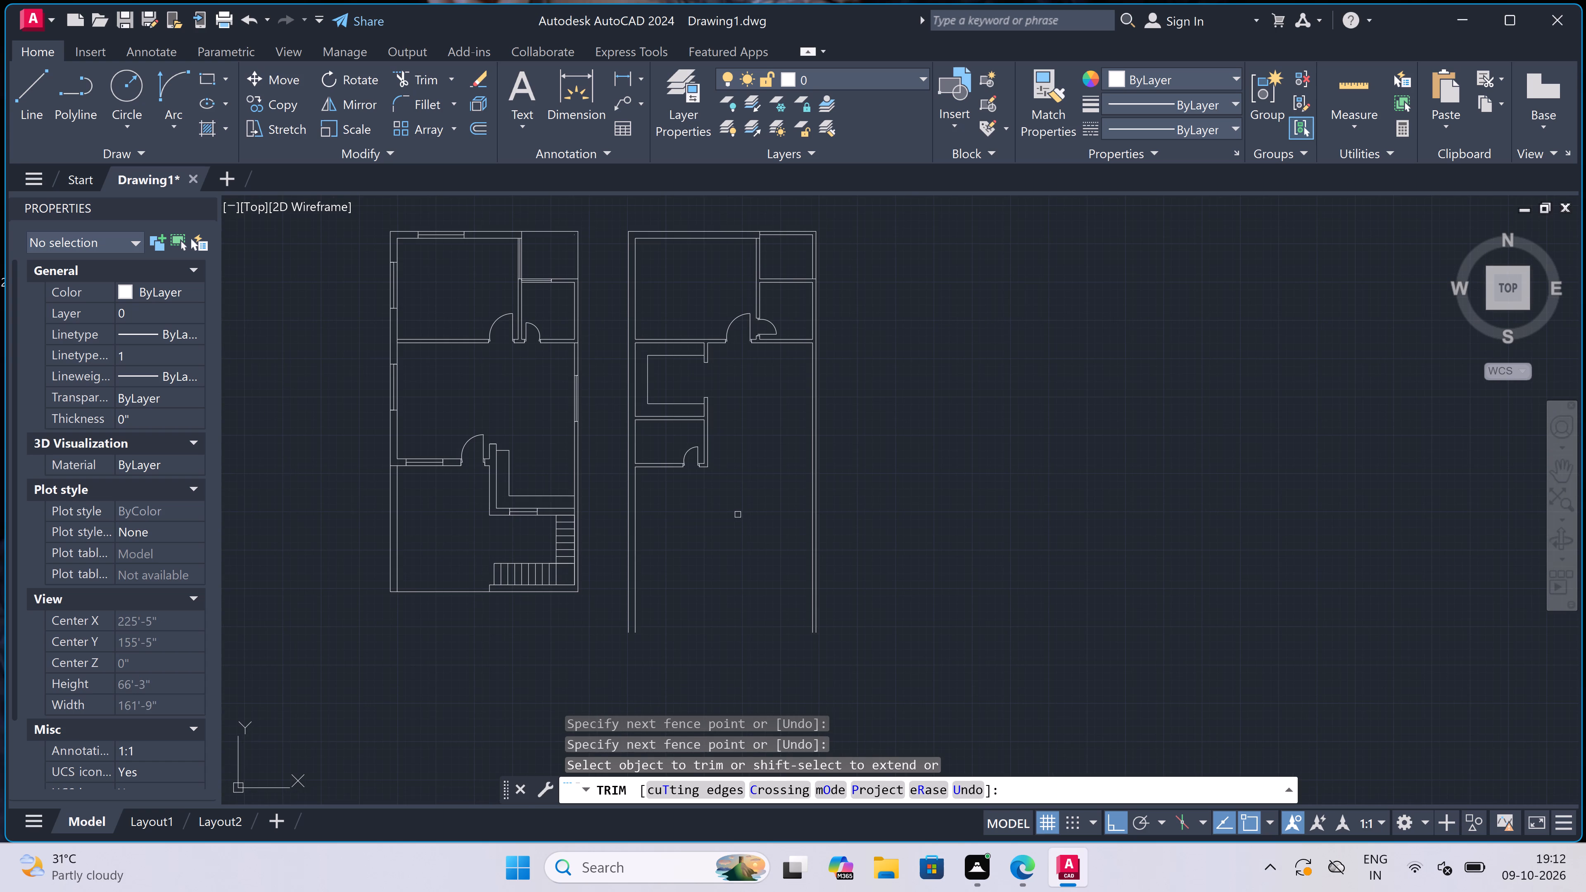
key(Escape)
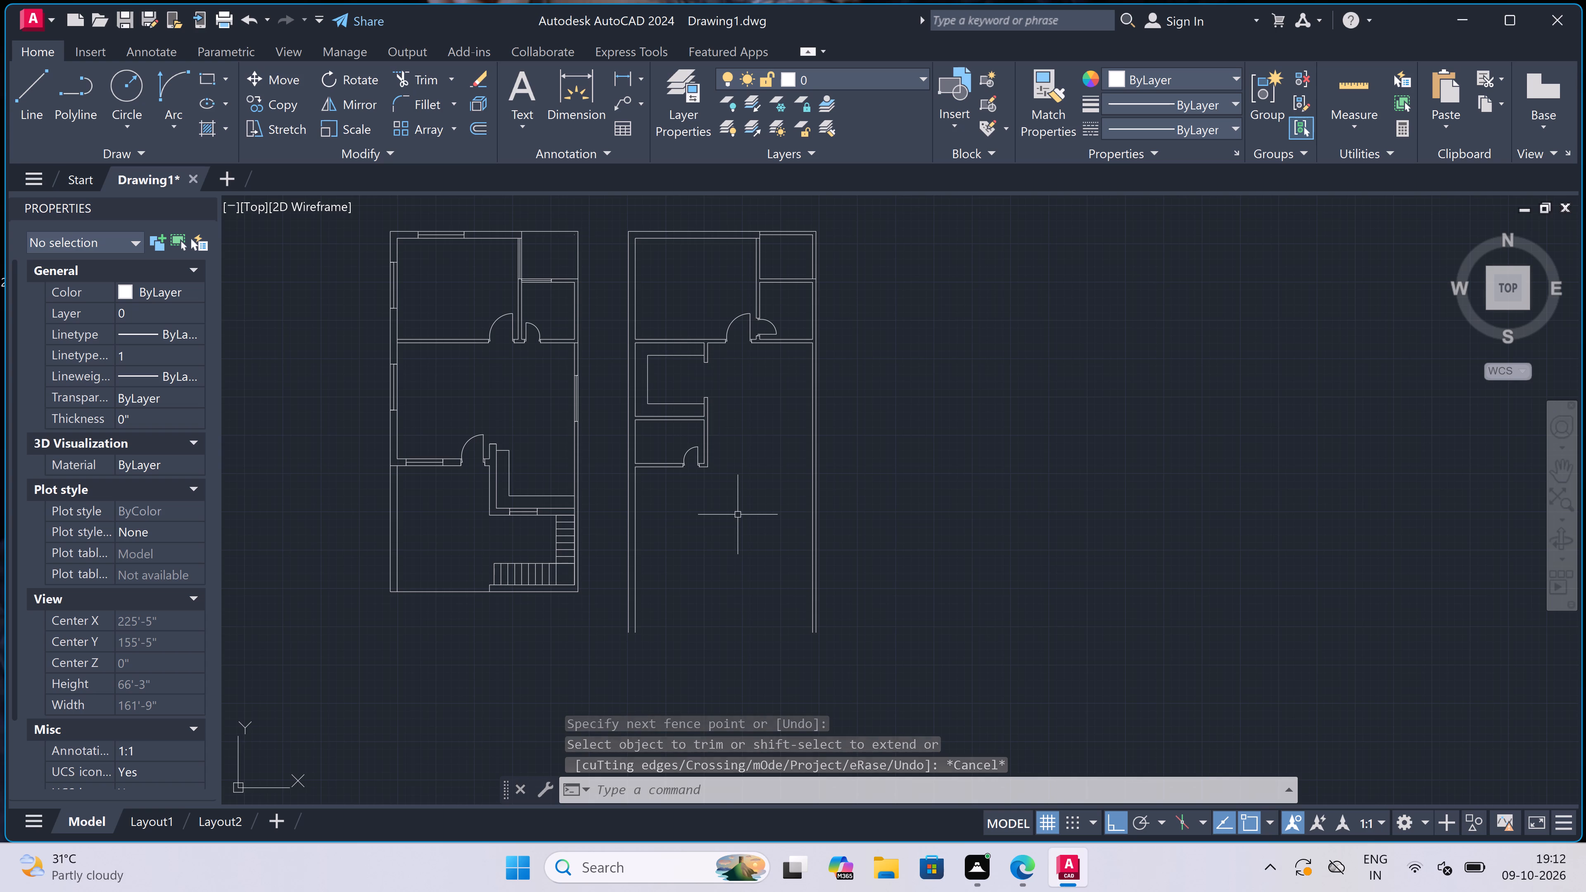
key(Escape)
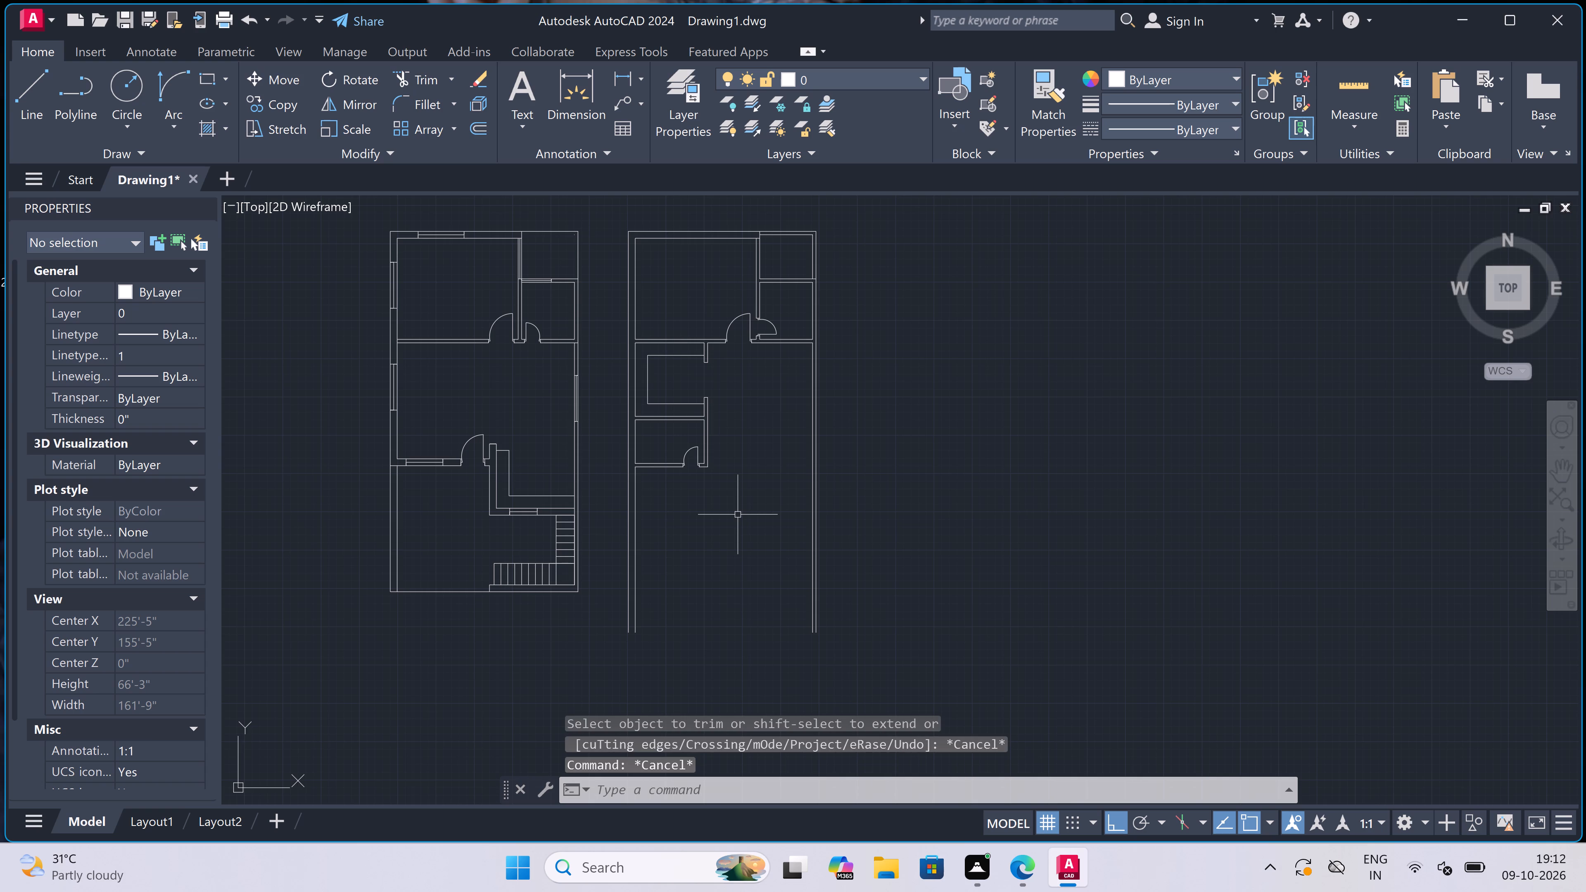
Draw a 3' window in the second plan's west outer wall beside the U-shaped counter, with a centre line and an end line across the wall at each end.
scroll(726, 515, down, 2)
scroll(693, 453, up, 2)
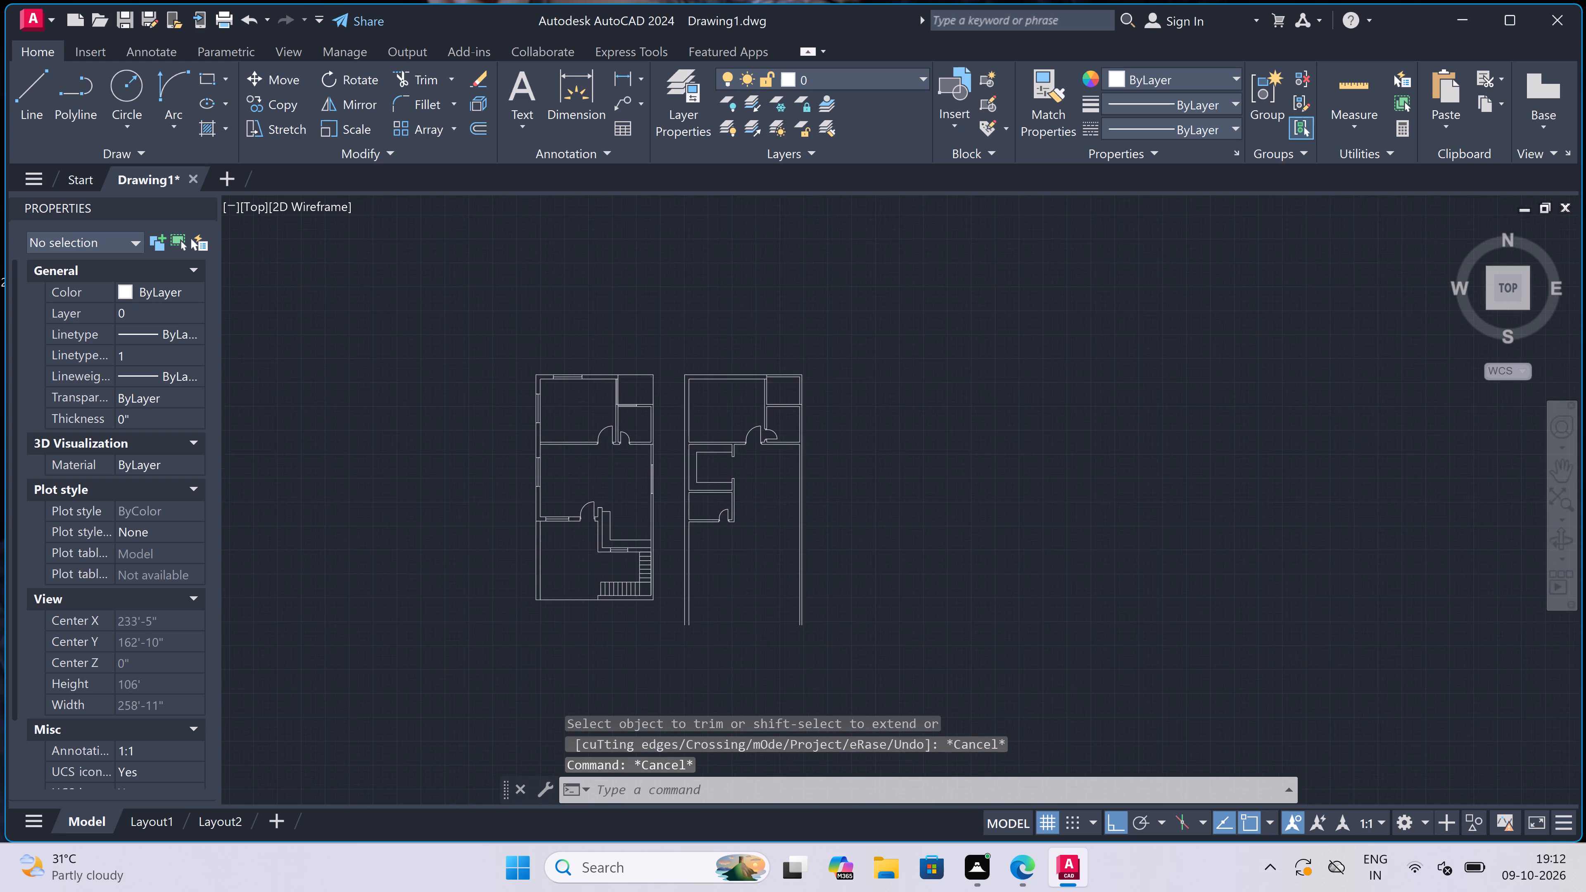
scroll(689, 454, up, 2)
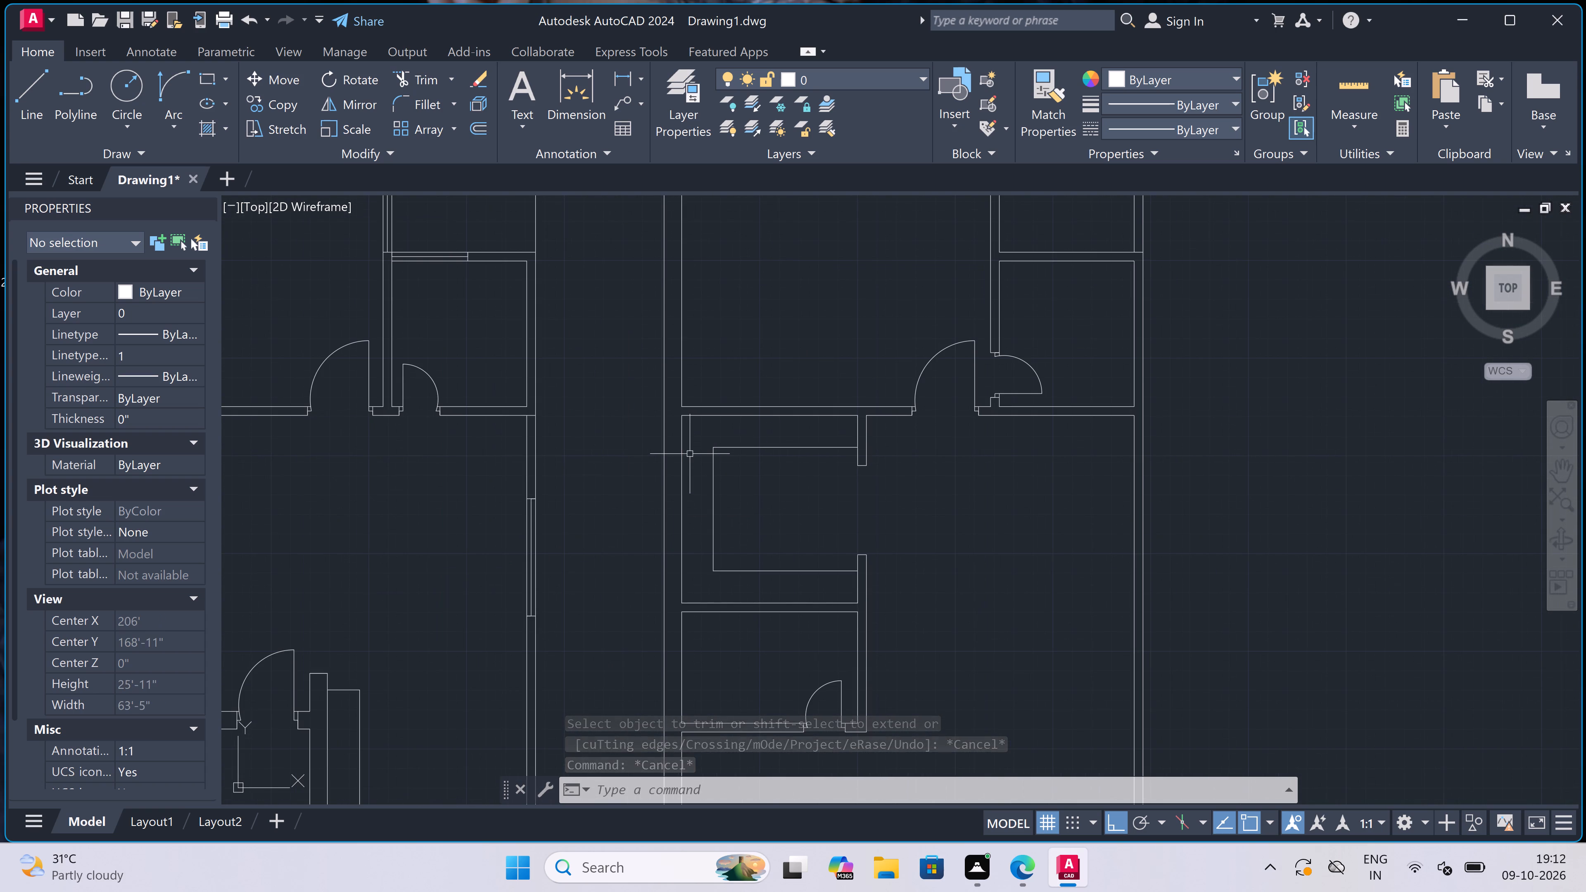
key(l)
key(space)
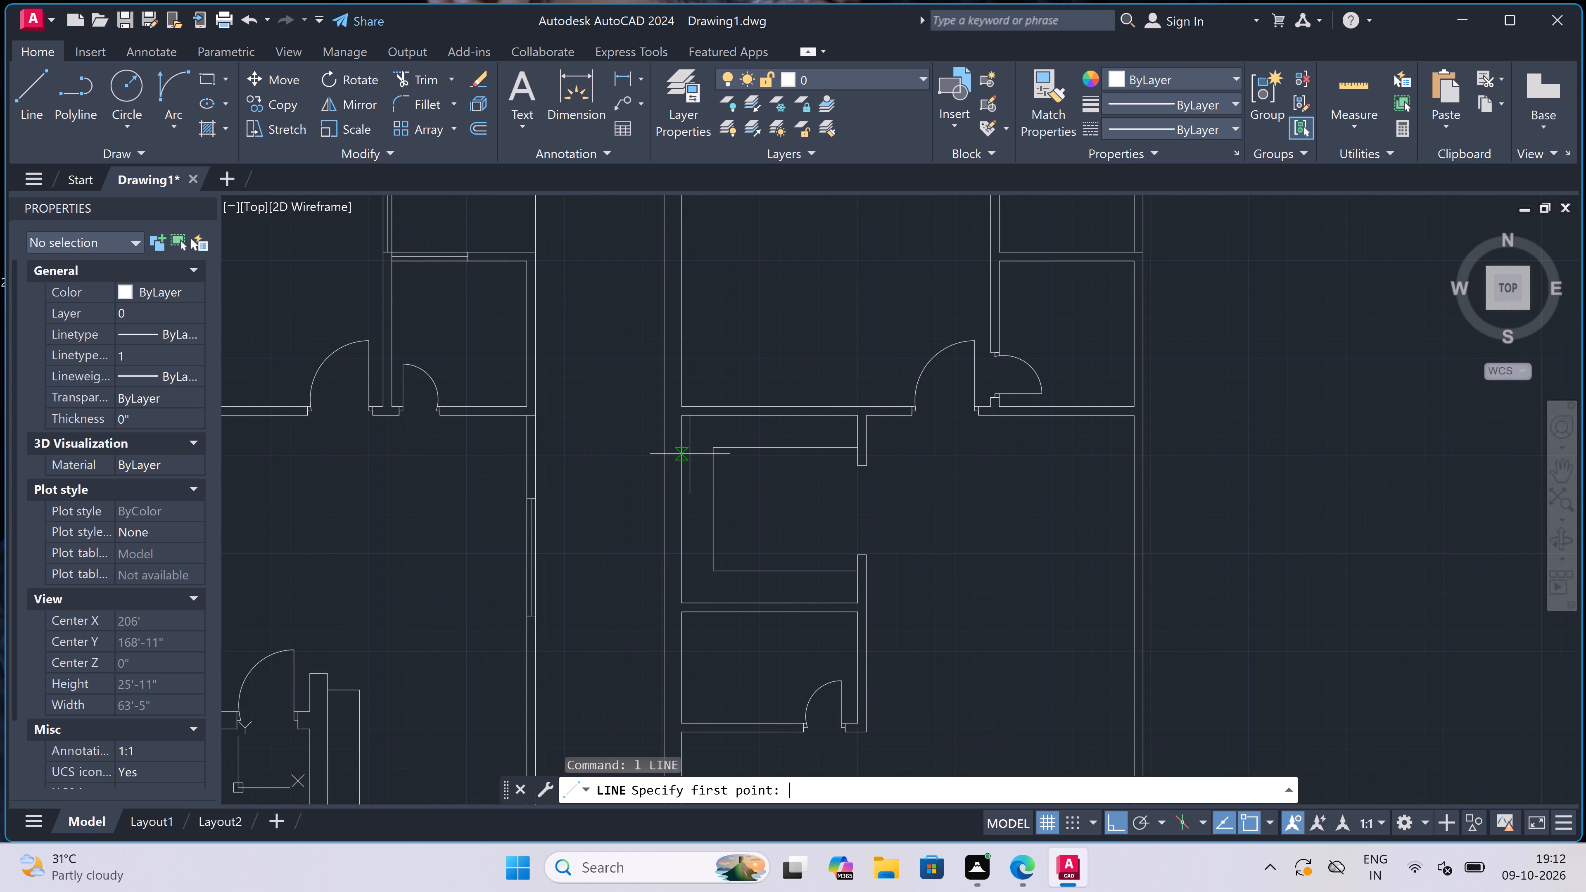
scroll(672, 485, up, 2)
scroll(686, 443, down, 1)
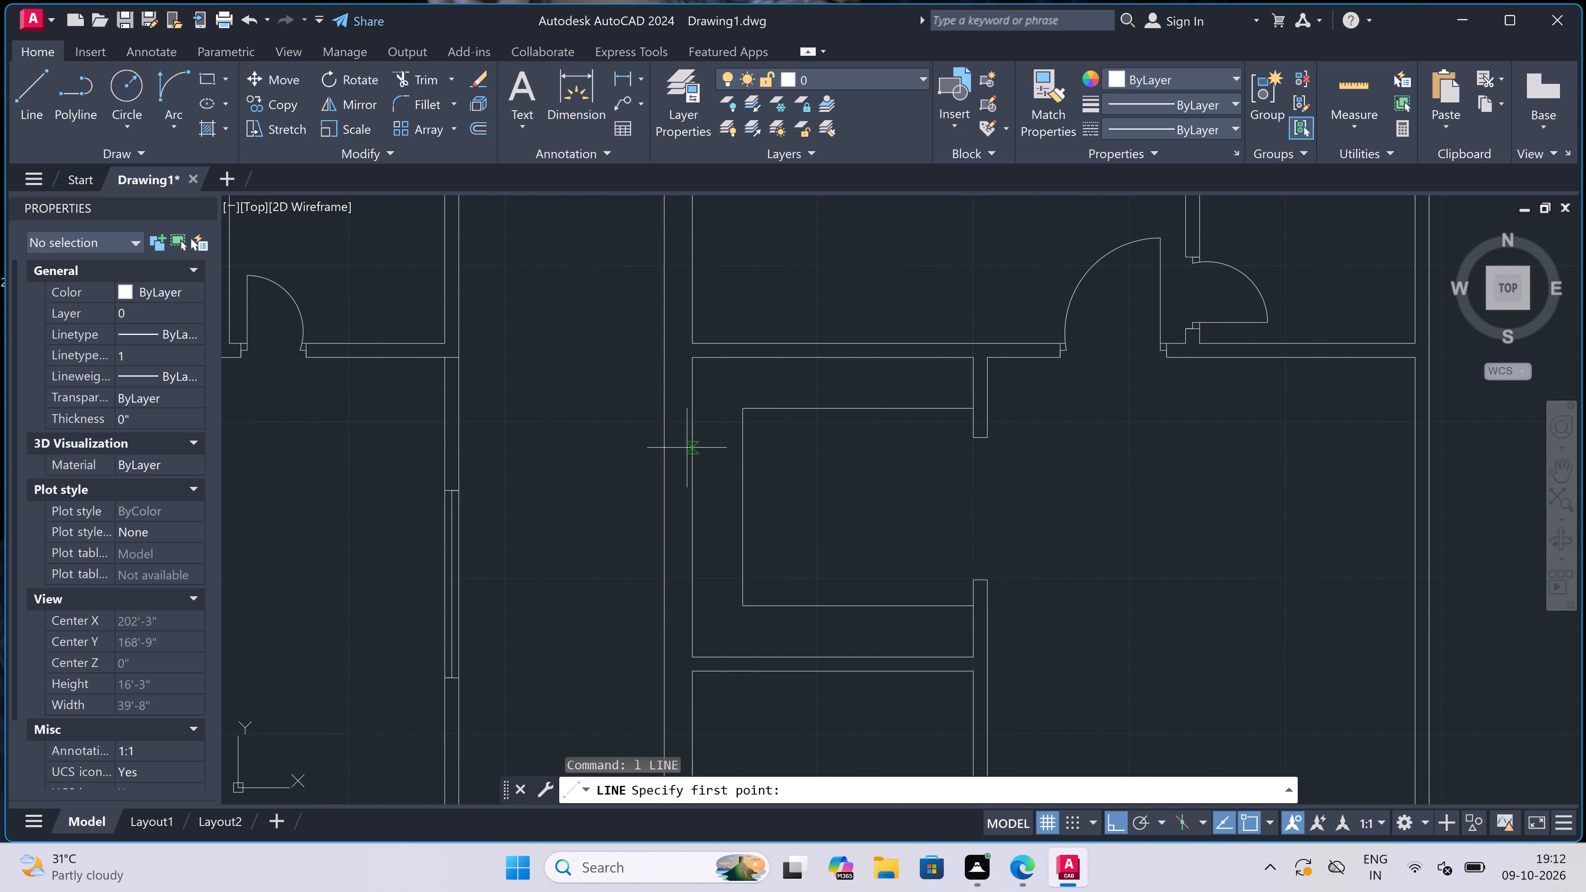
click(690, 441)
click(662, 438)
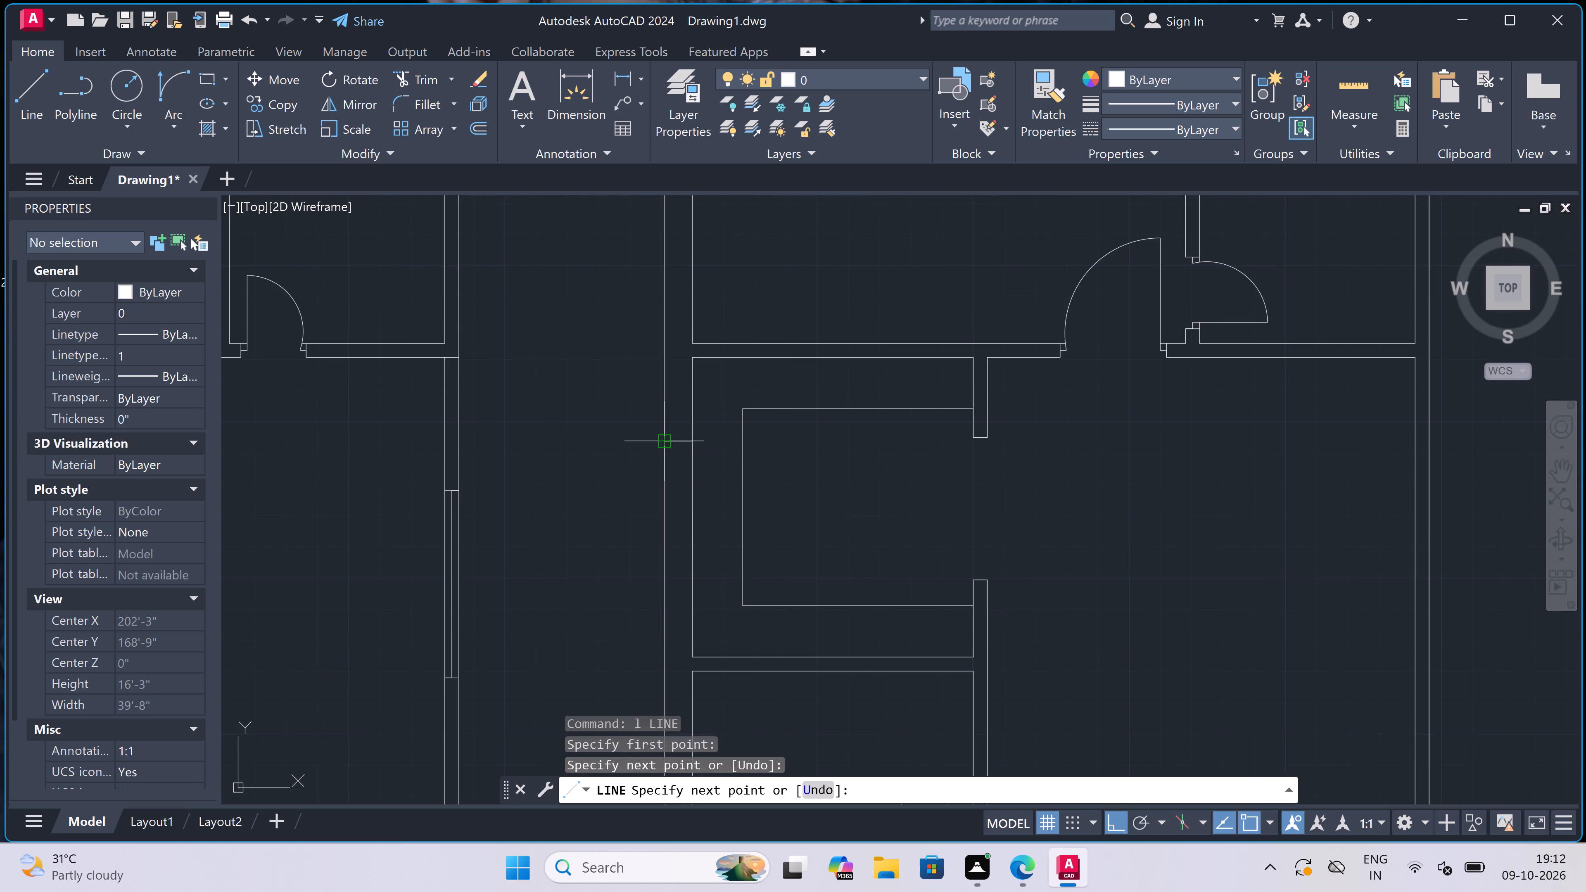
scroll(662, 438, up, 2)
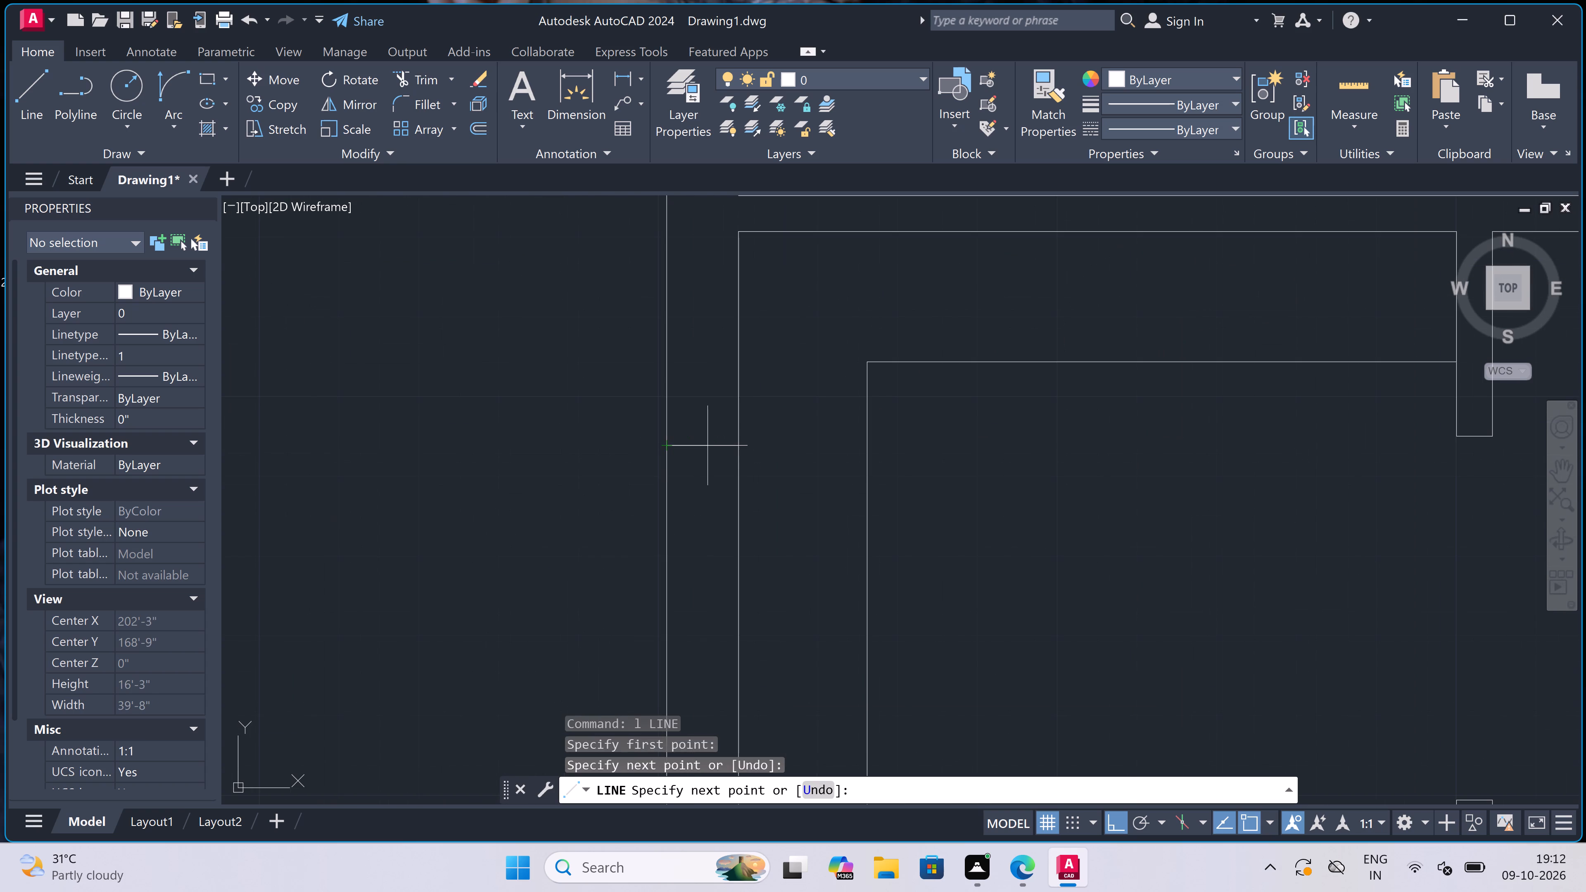
click(704, 444)
text(3')
key(space)
scroll(749, 546, down, 2)
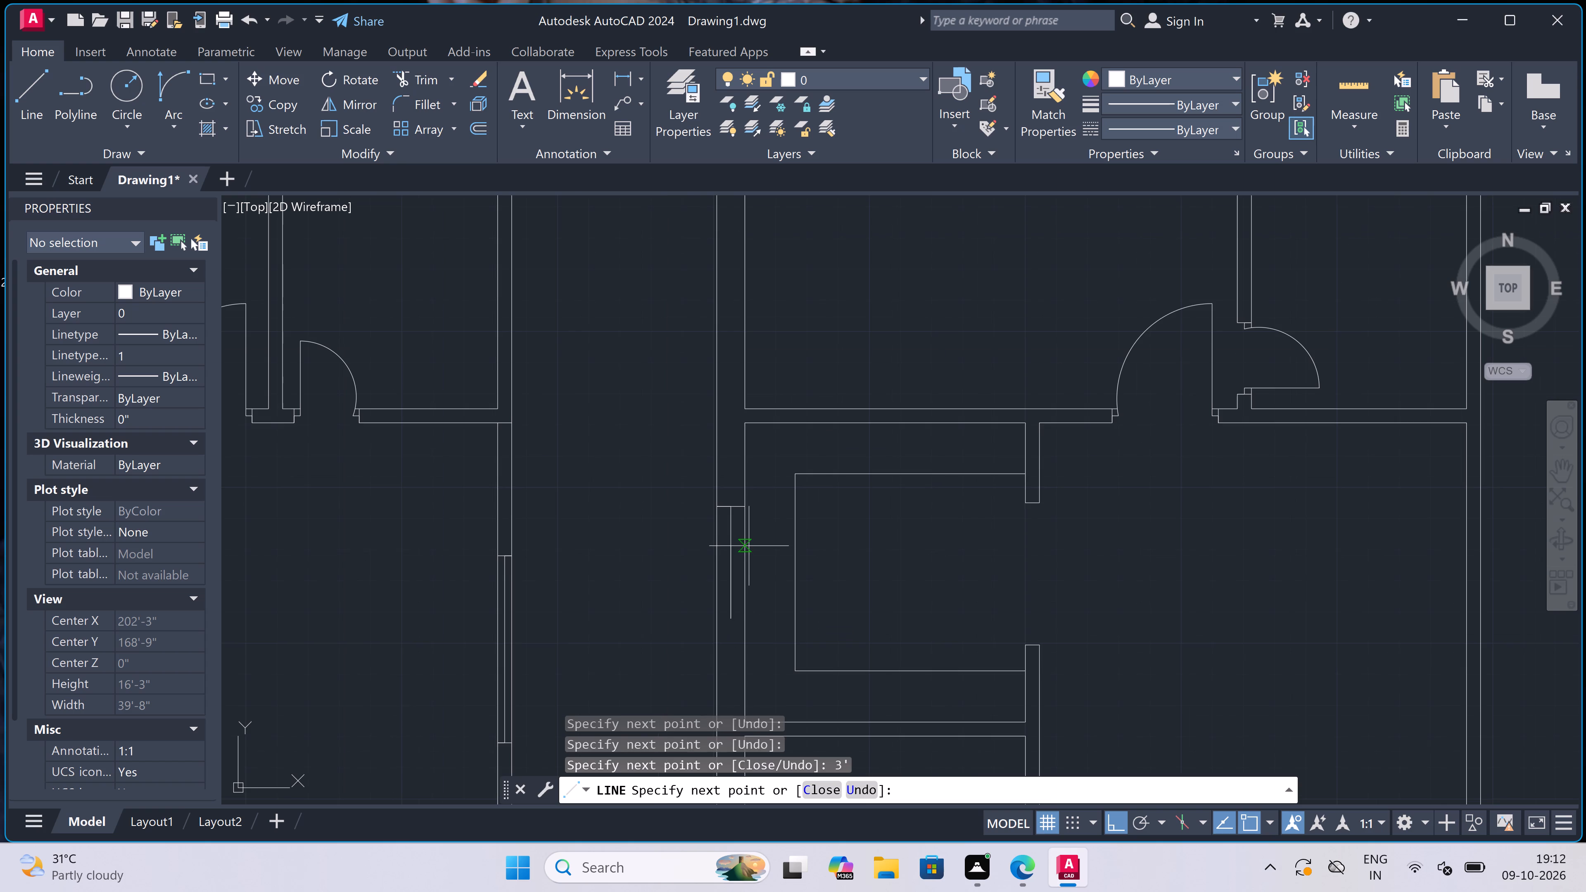
scroll(712, 628, up, 3)
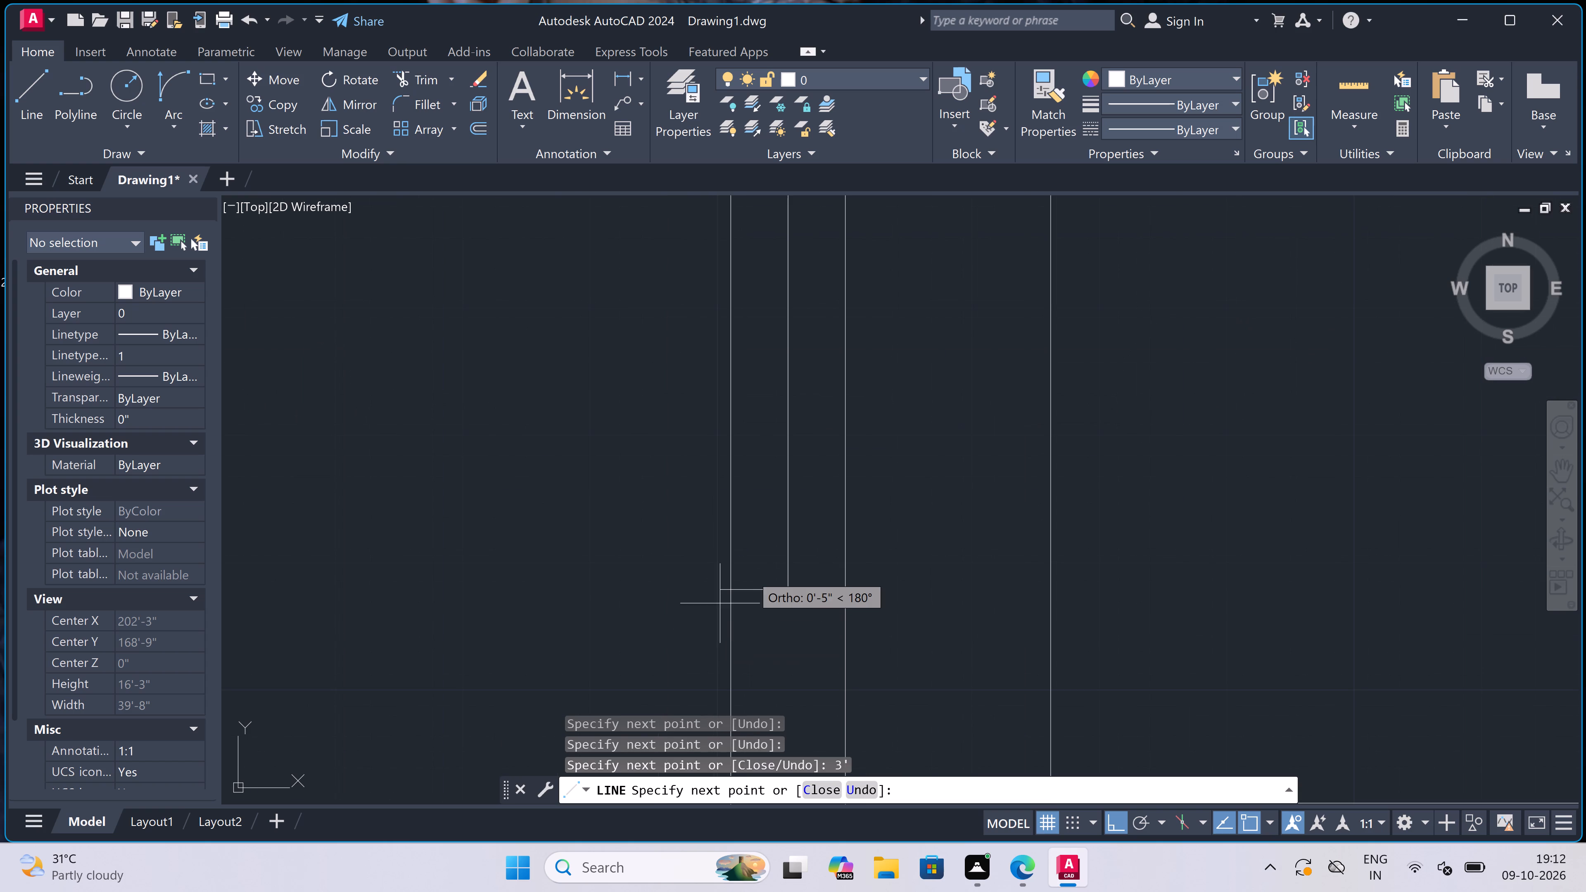
click(736, 591)
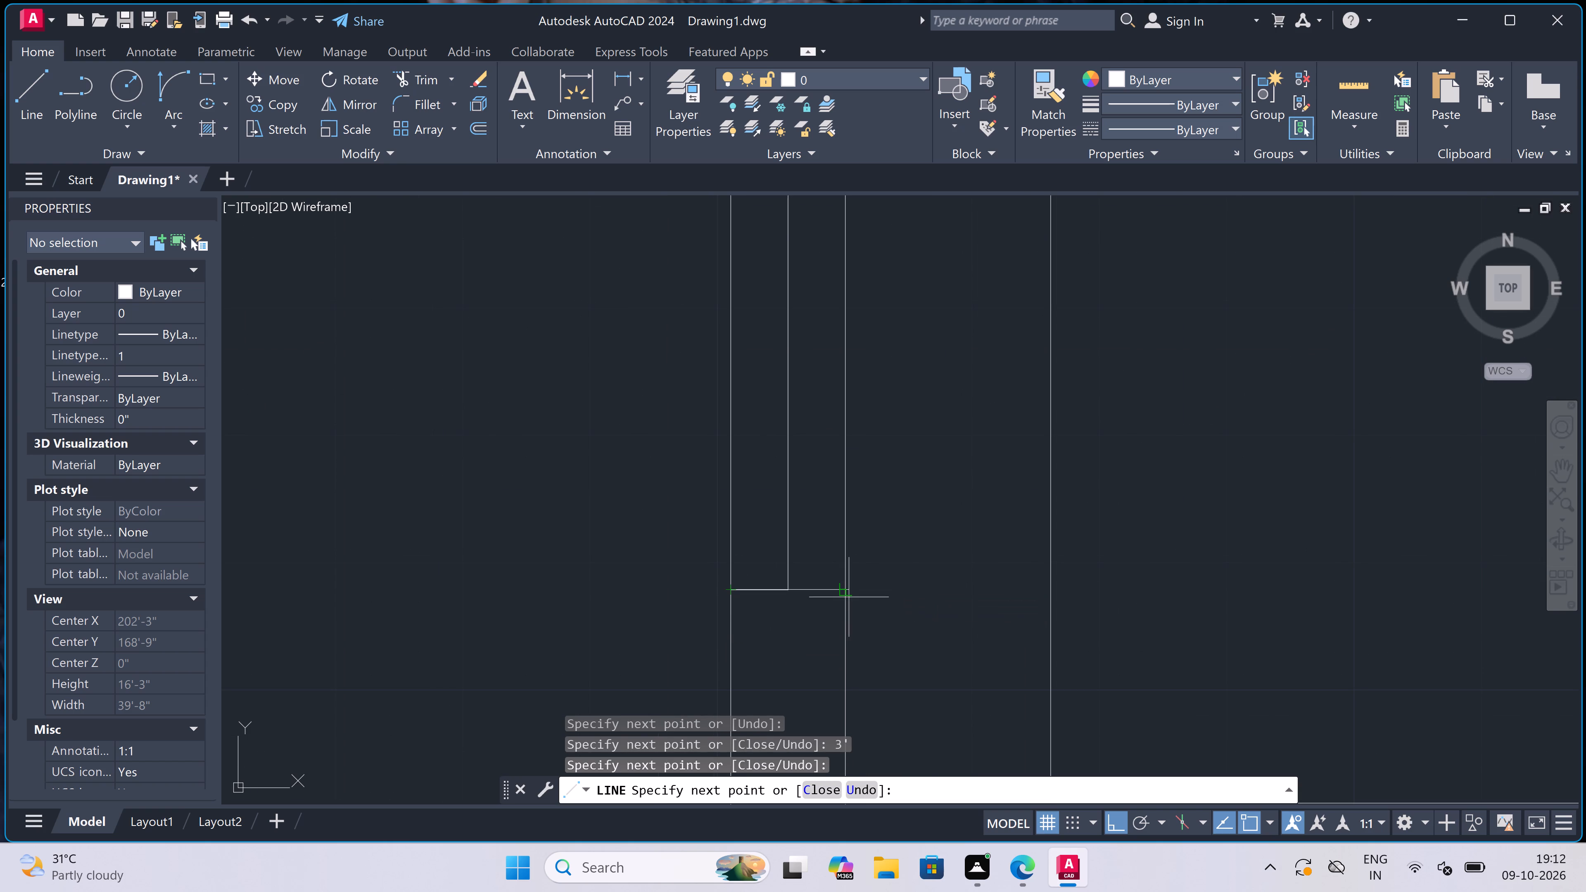
click(849, 593)
key(Escape)
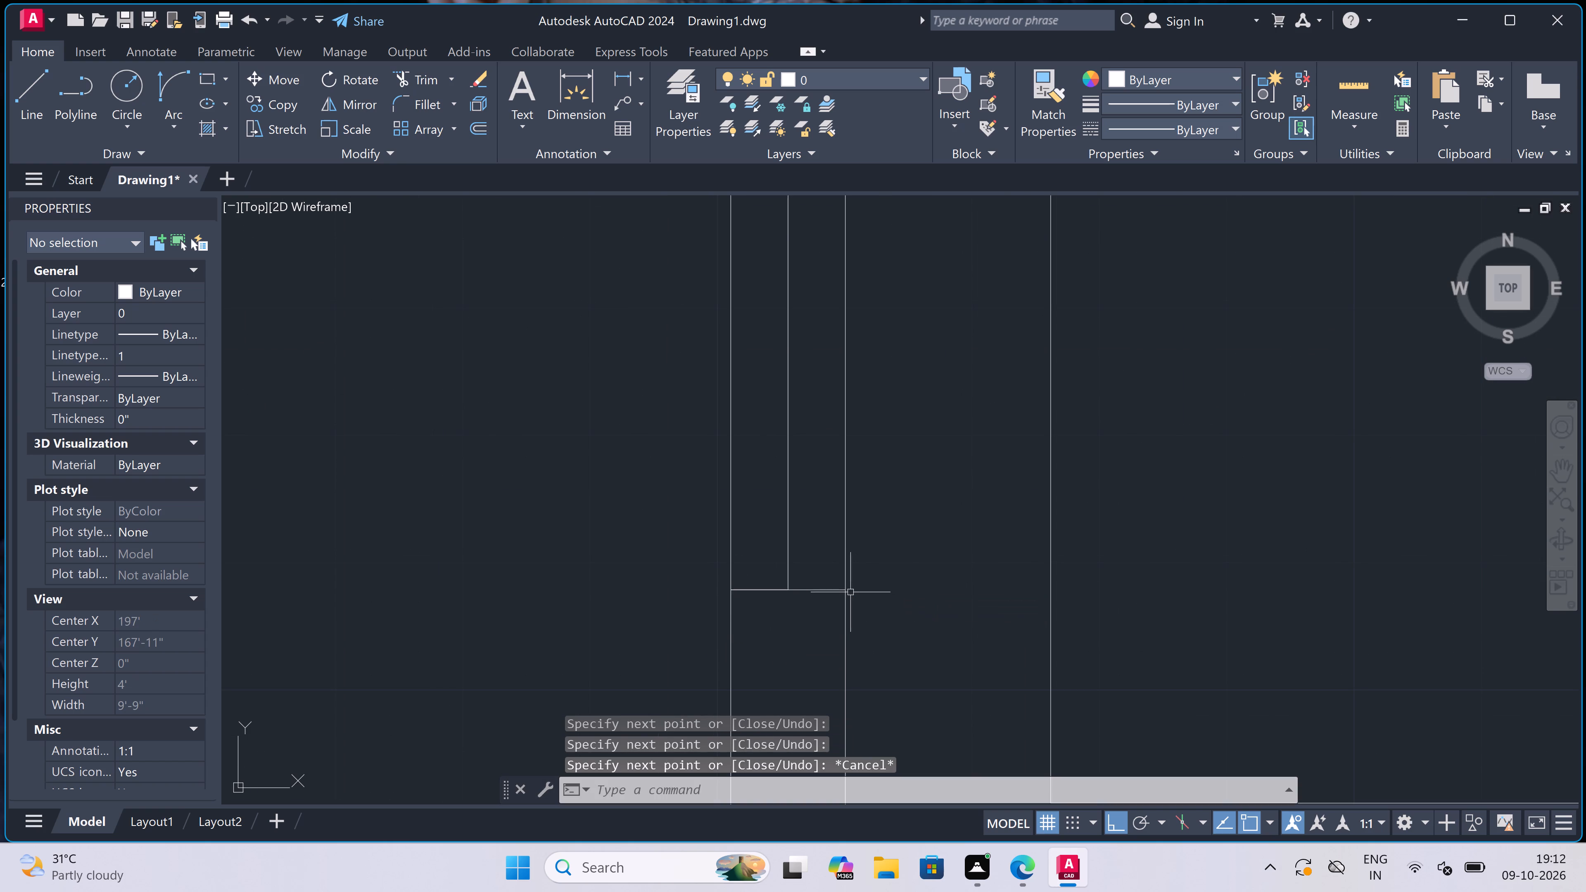
Draw a 2' window with centre line and both end lines in the west outer wall of the small 2' door room.
key(space)
scroll(760, 486, down, 4)
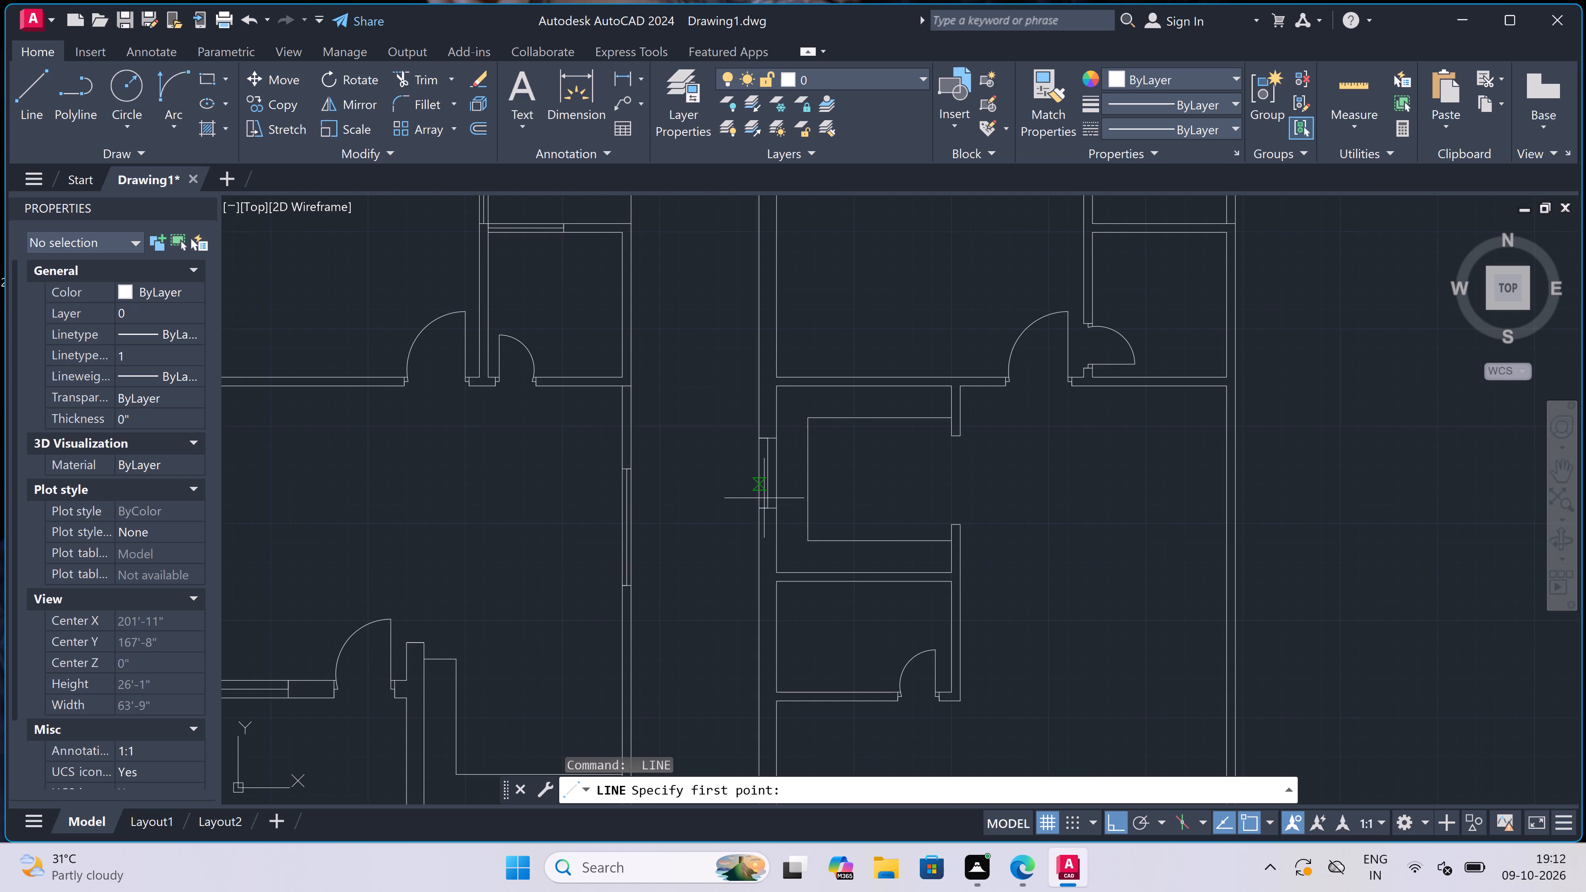
scroll(767, 497, down, 1)
scroll(738, 687, up, 2)
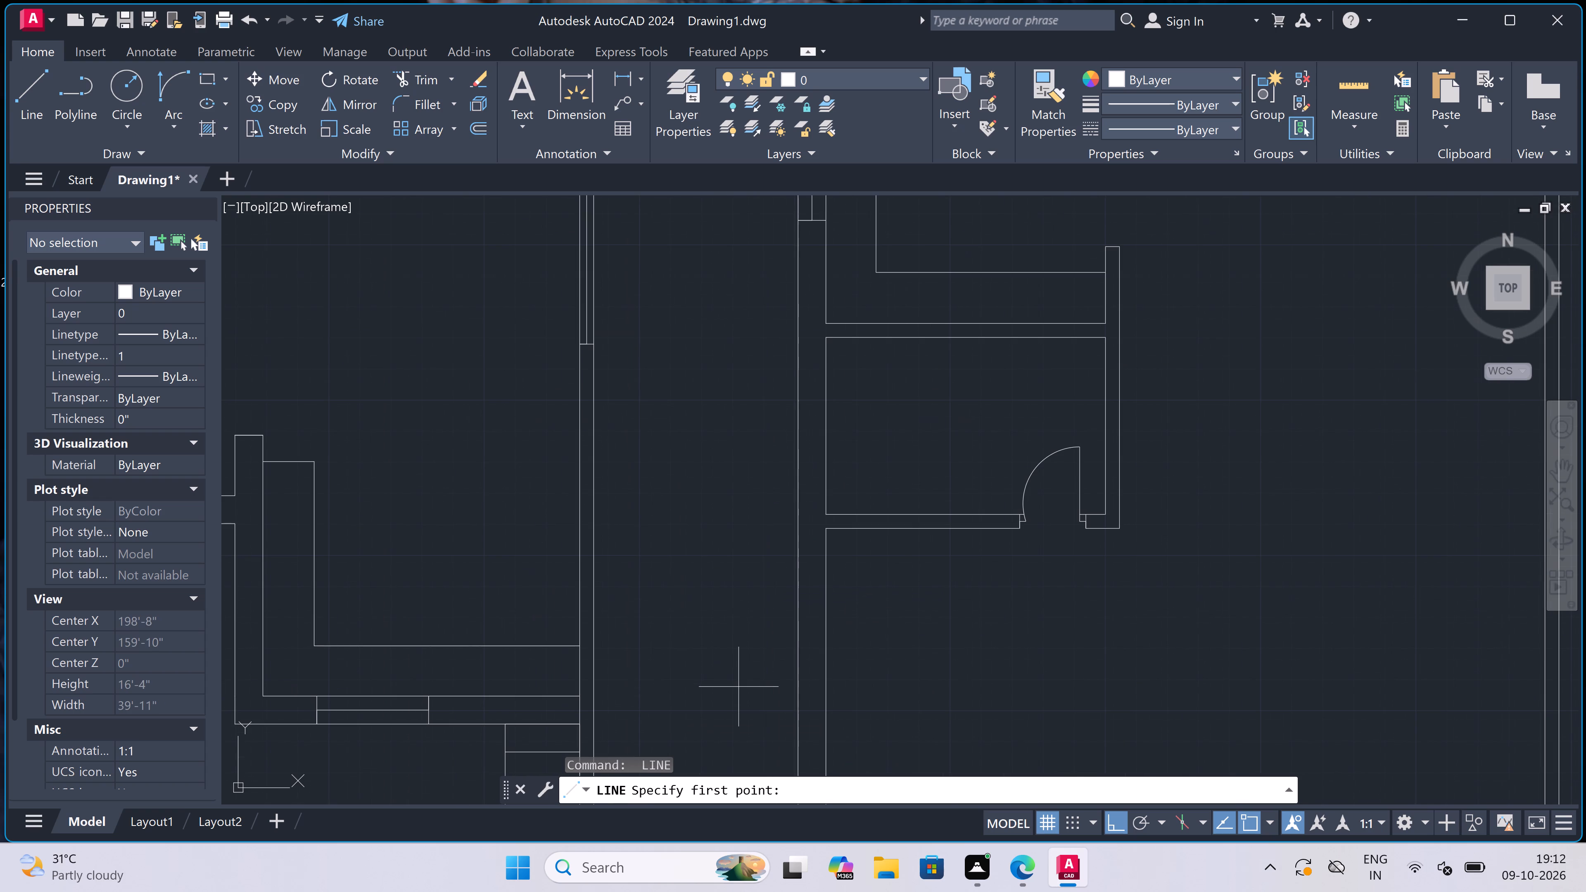
scroll(829, 370, up, 2)
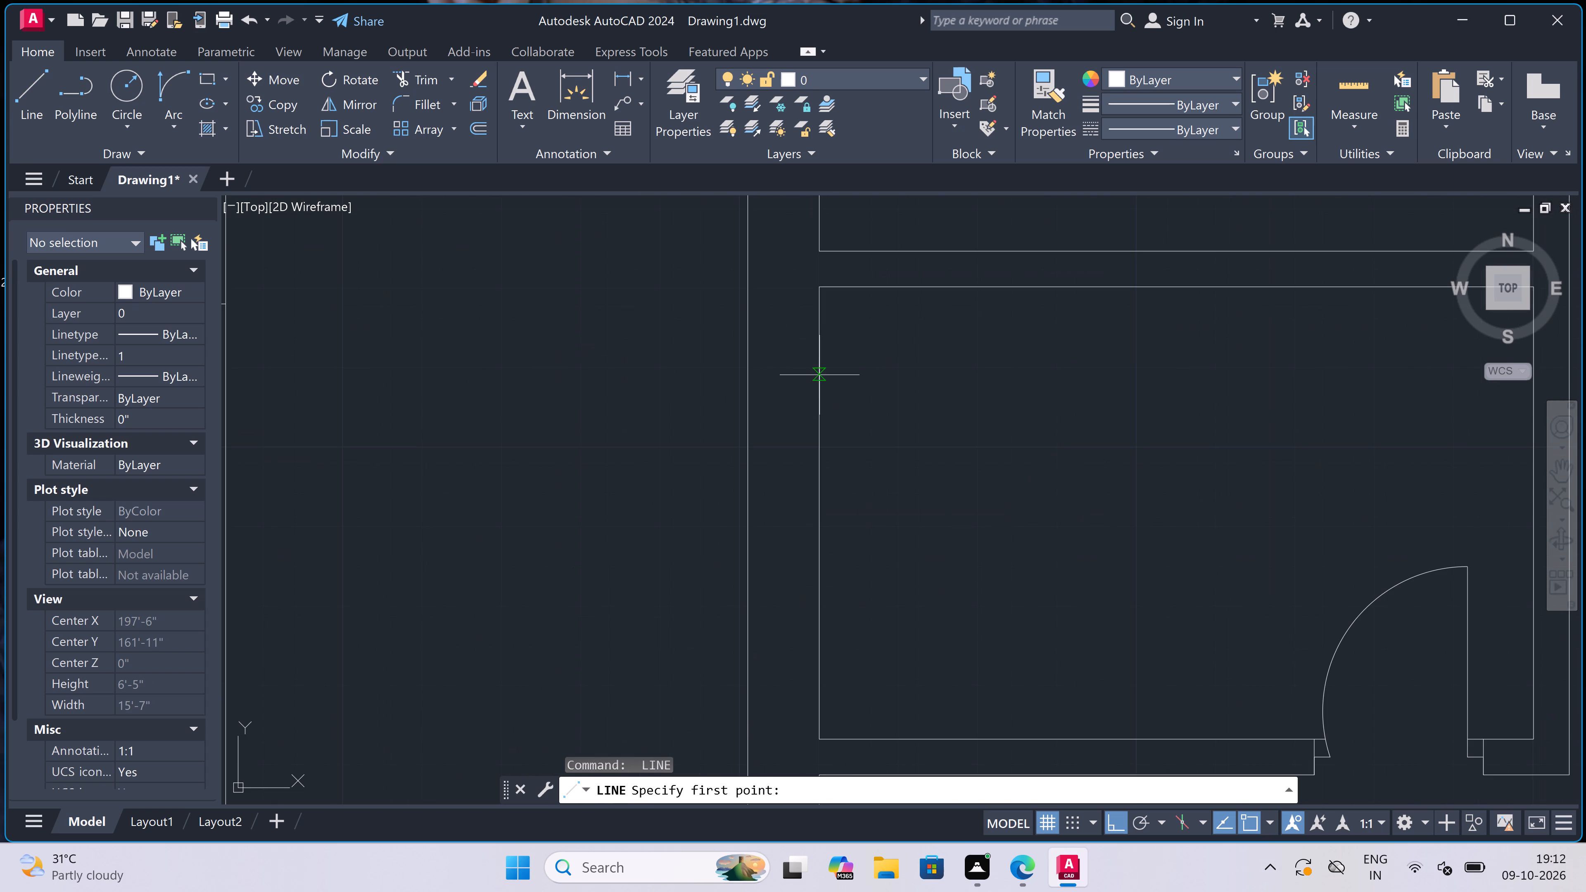
click(819, 376)
click(755, 381)
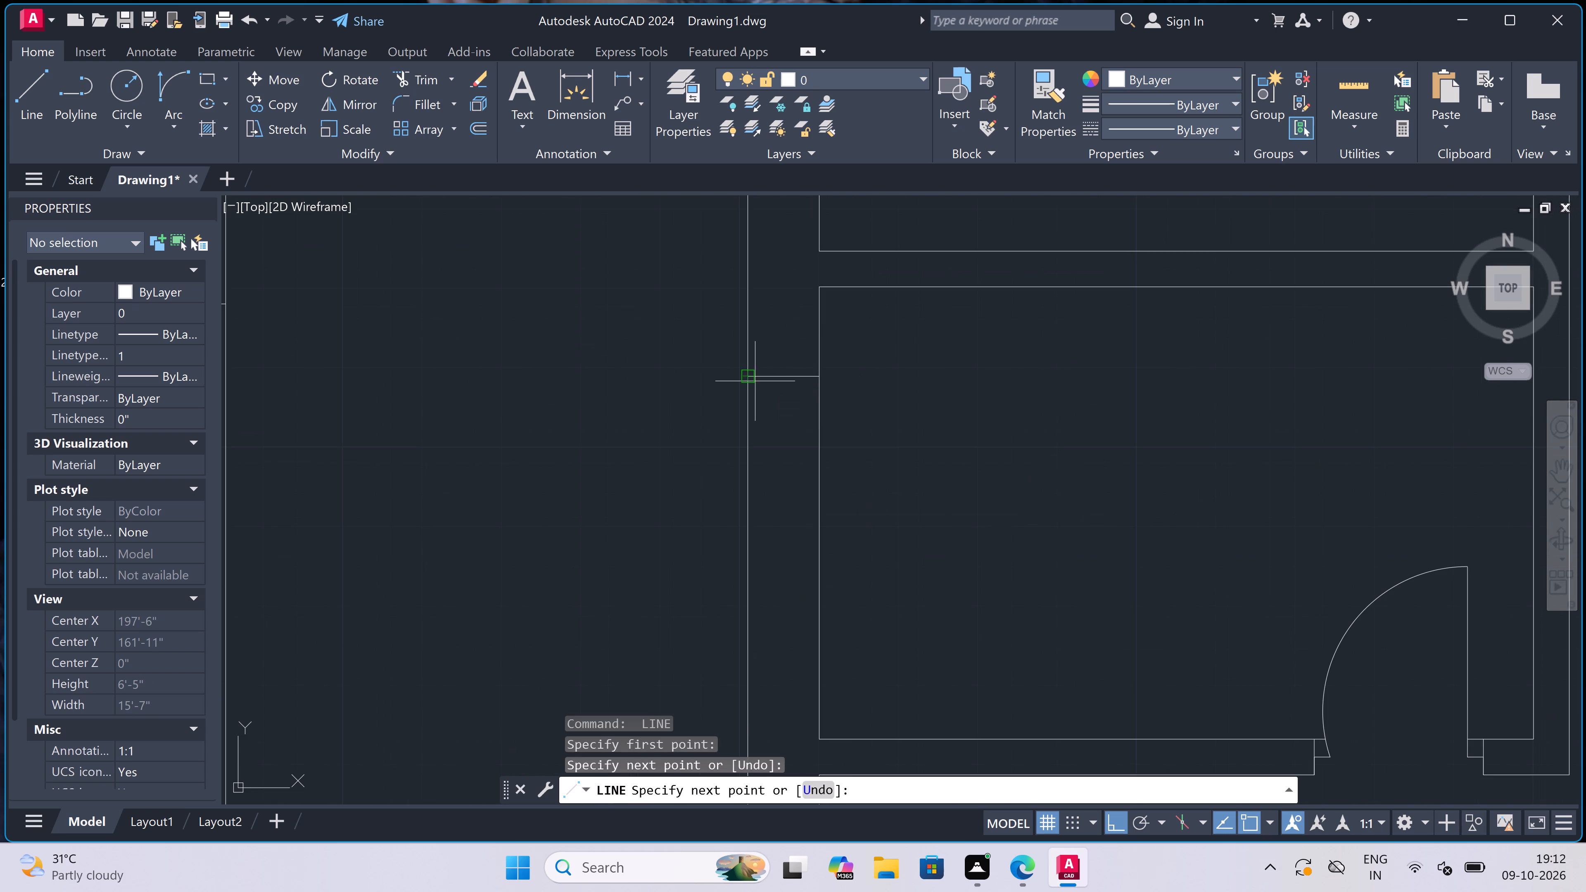
click(788, 375)
text(2')
key(space)
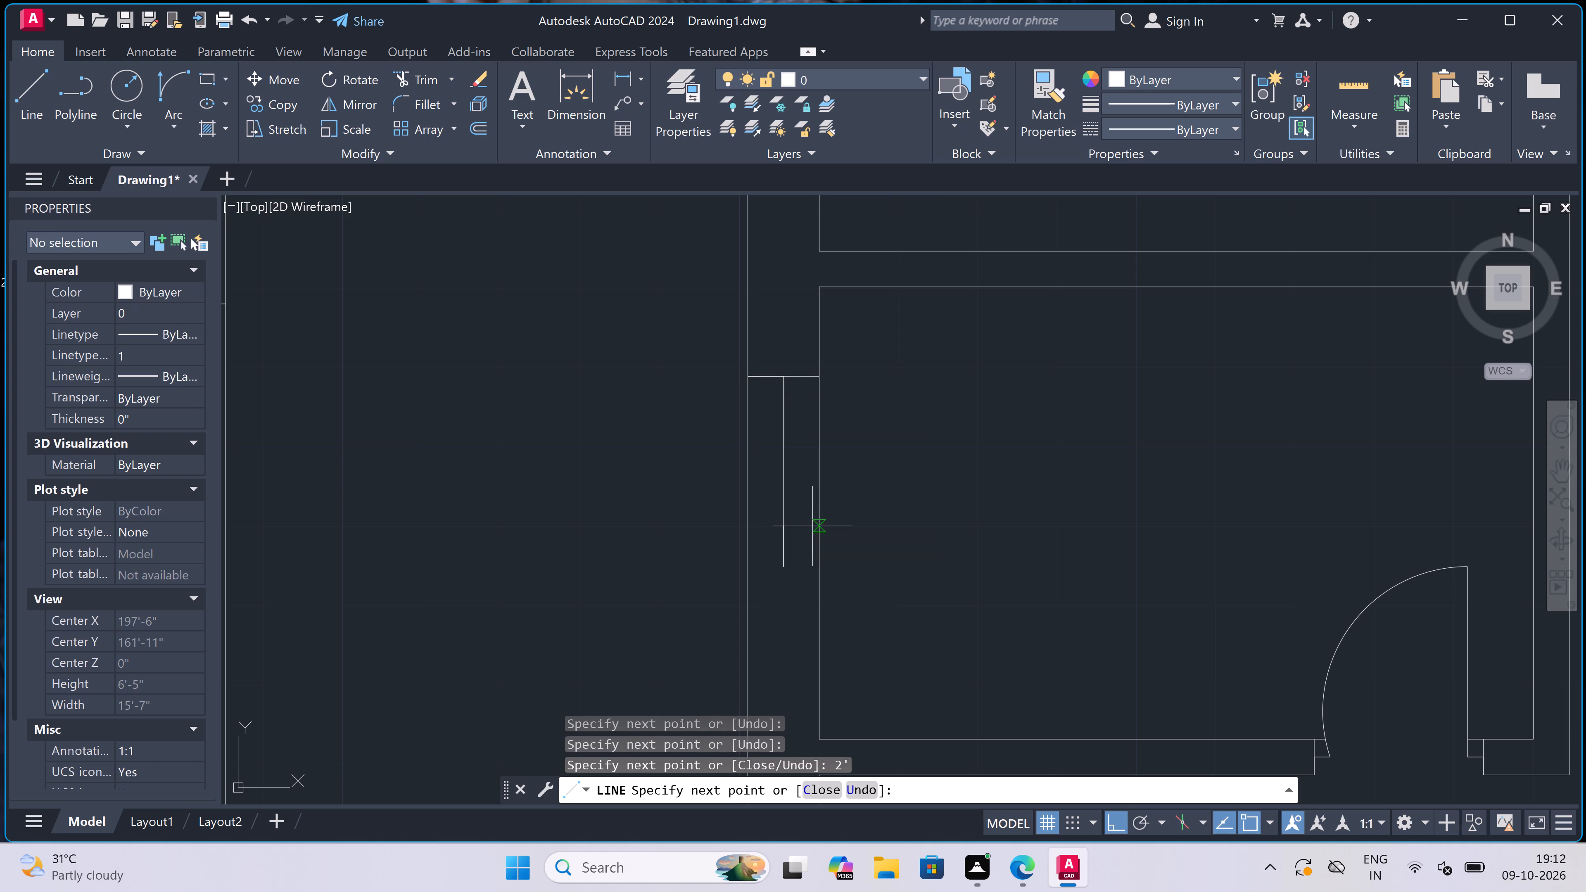
click(823, 565)
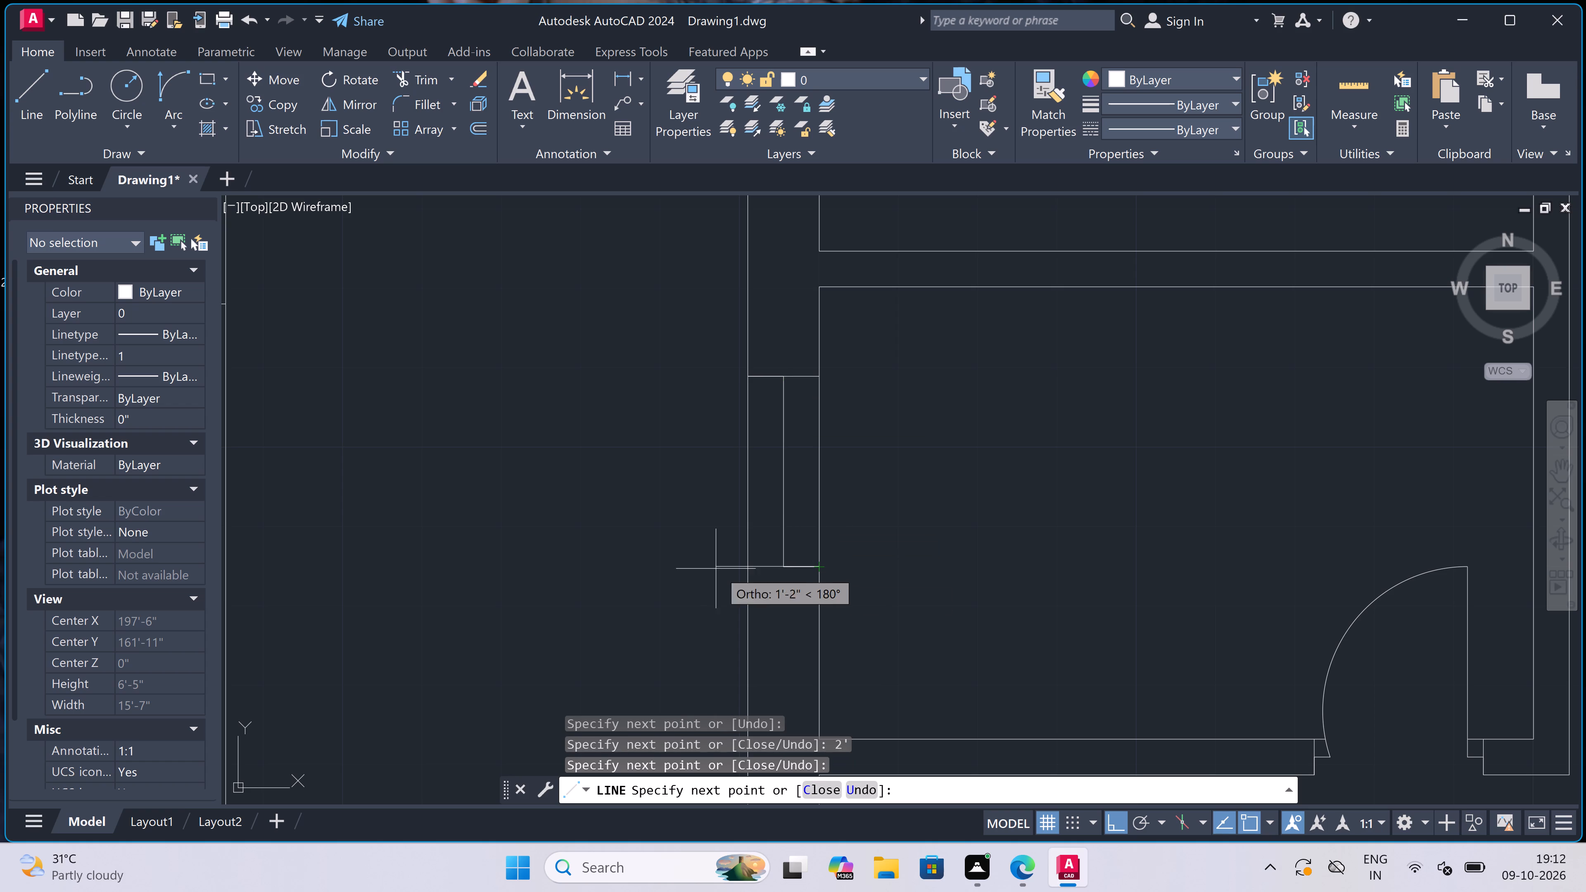
click(743, 569)
key(Escape)
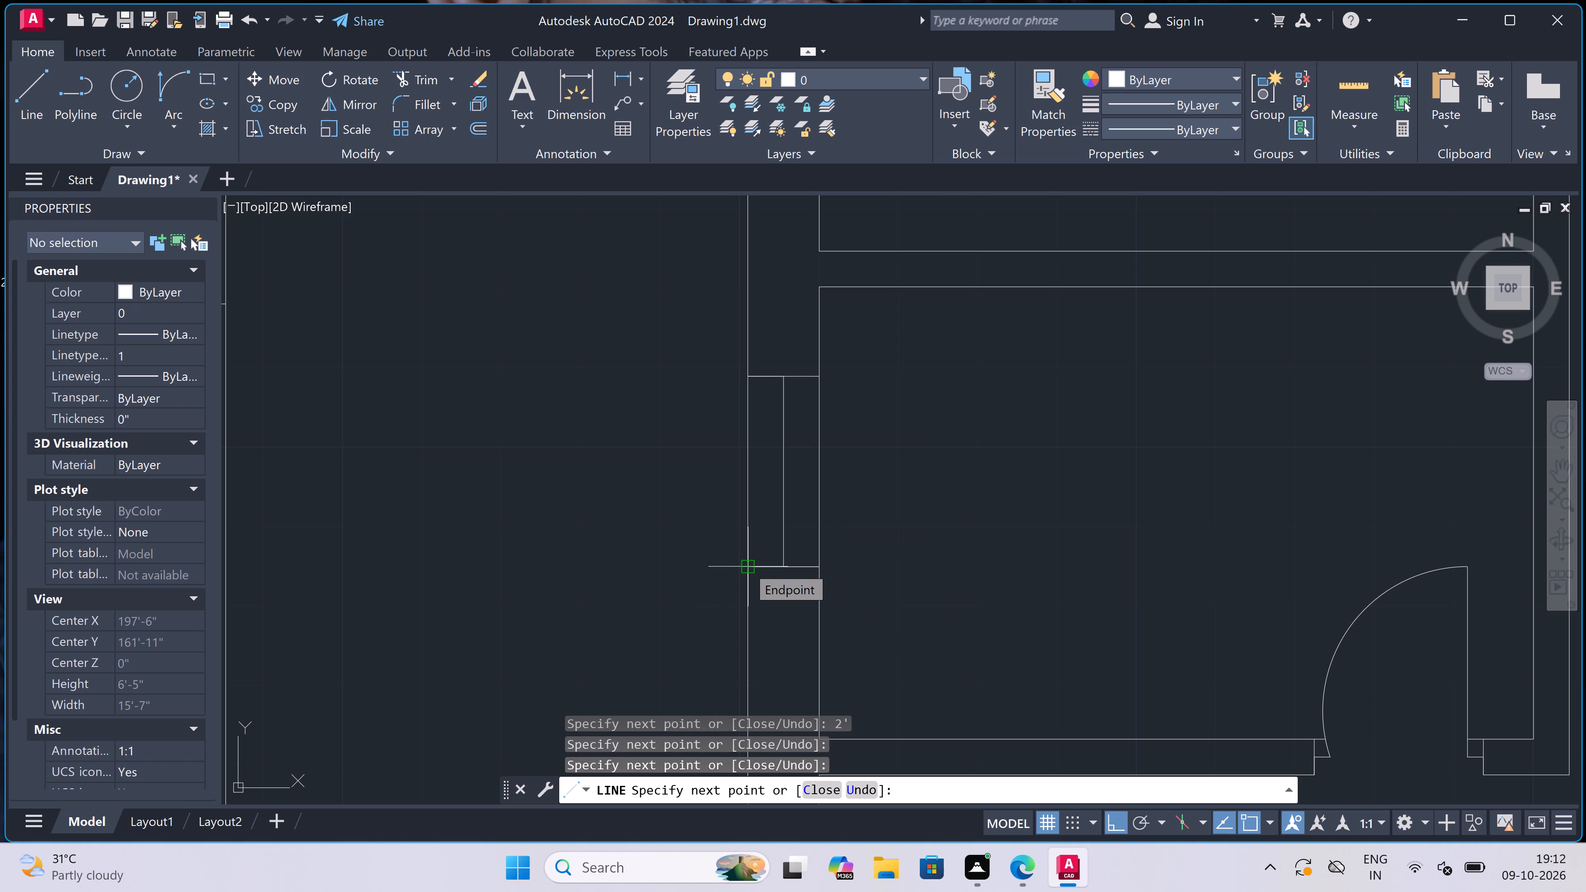
Draw the west end line of a window across the north outer wall of the second plan's large north room.
key(space)
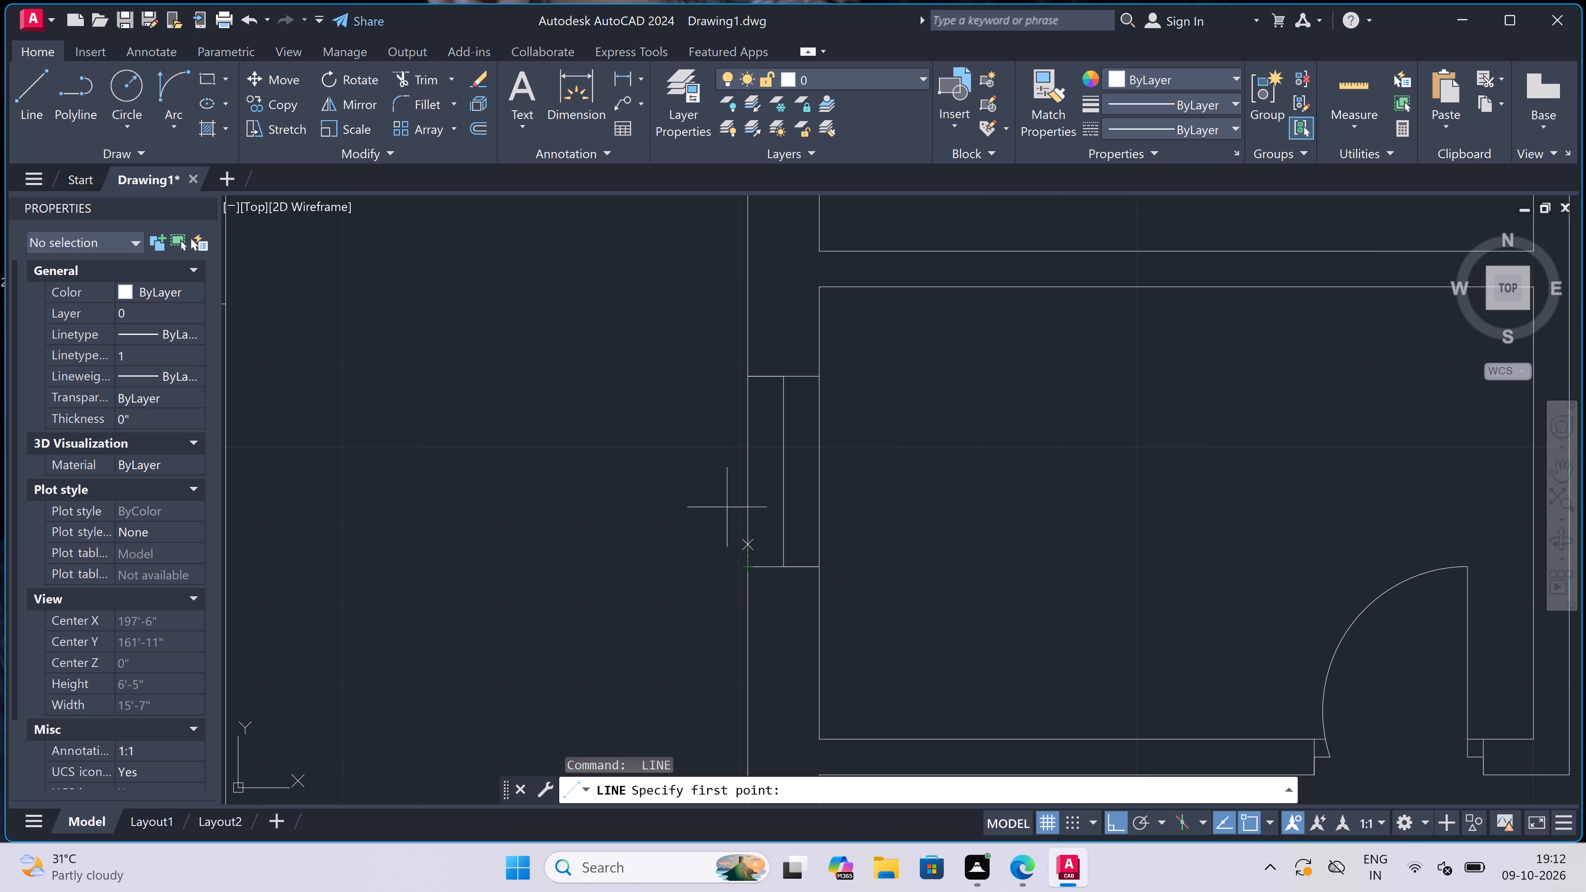
scroll(723, 489, down, 5)
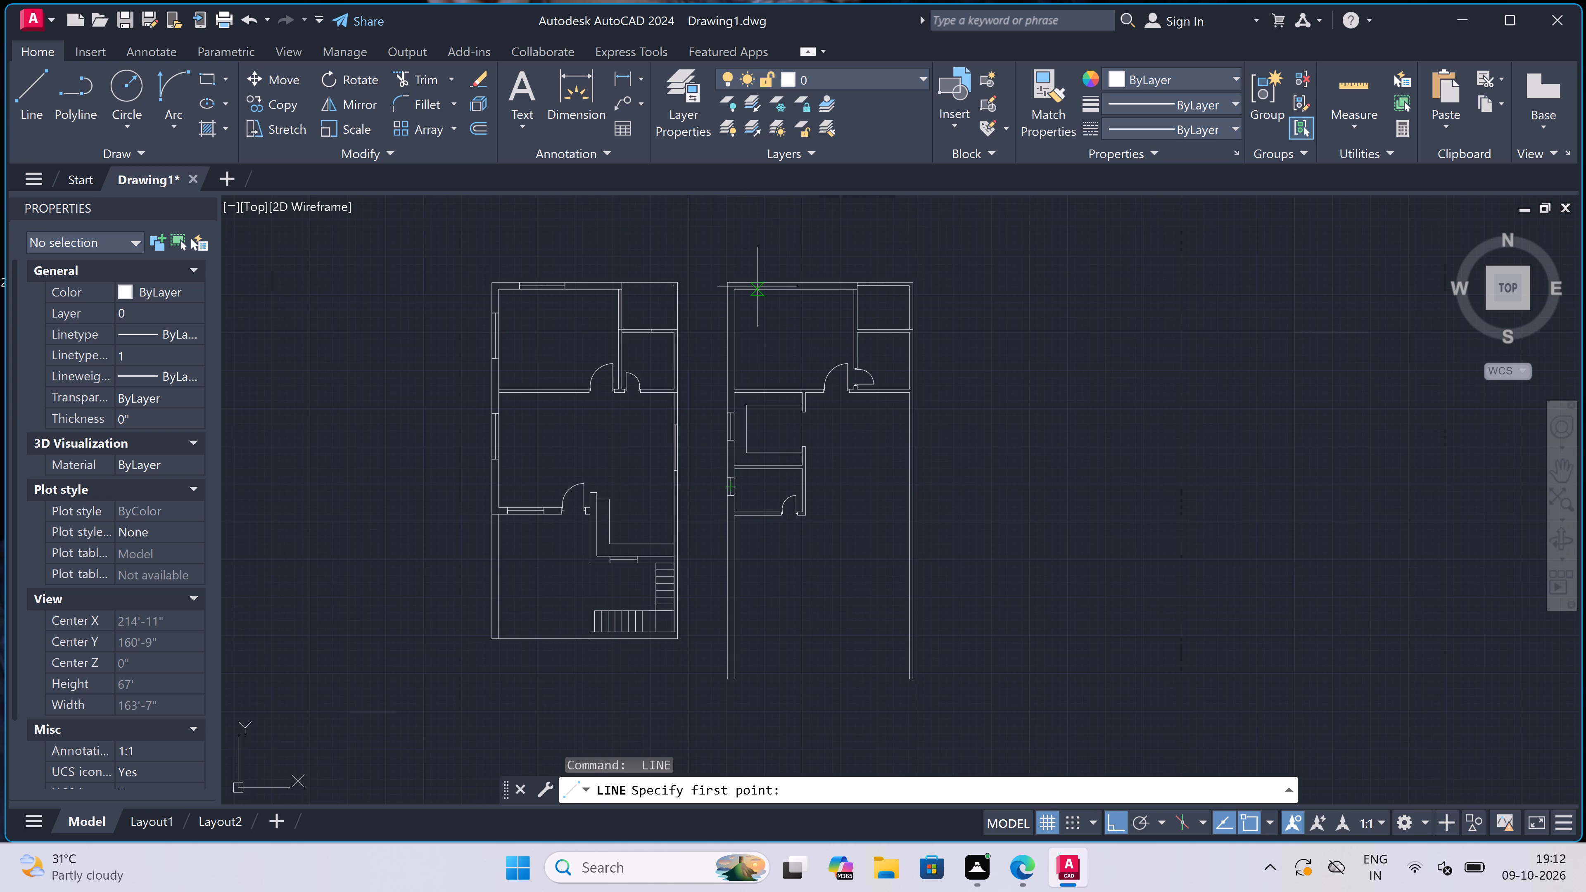
scroll(757, 287, up, 2)
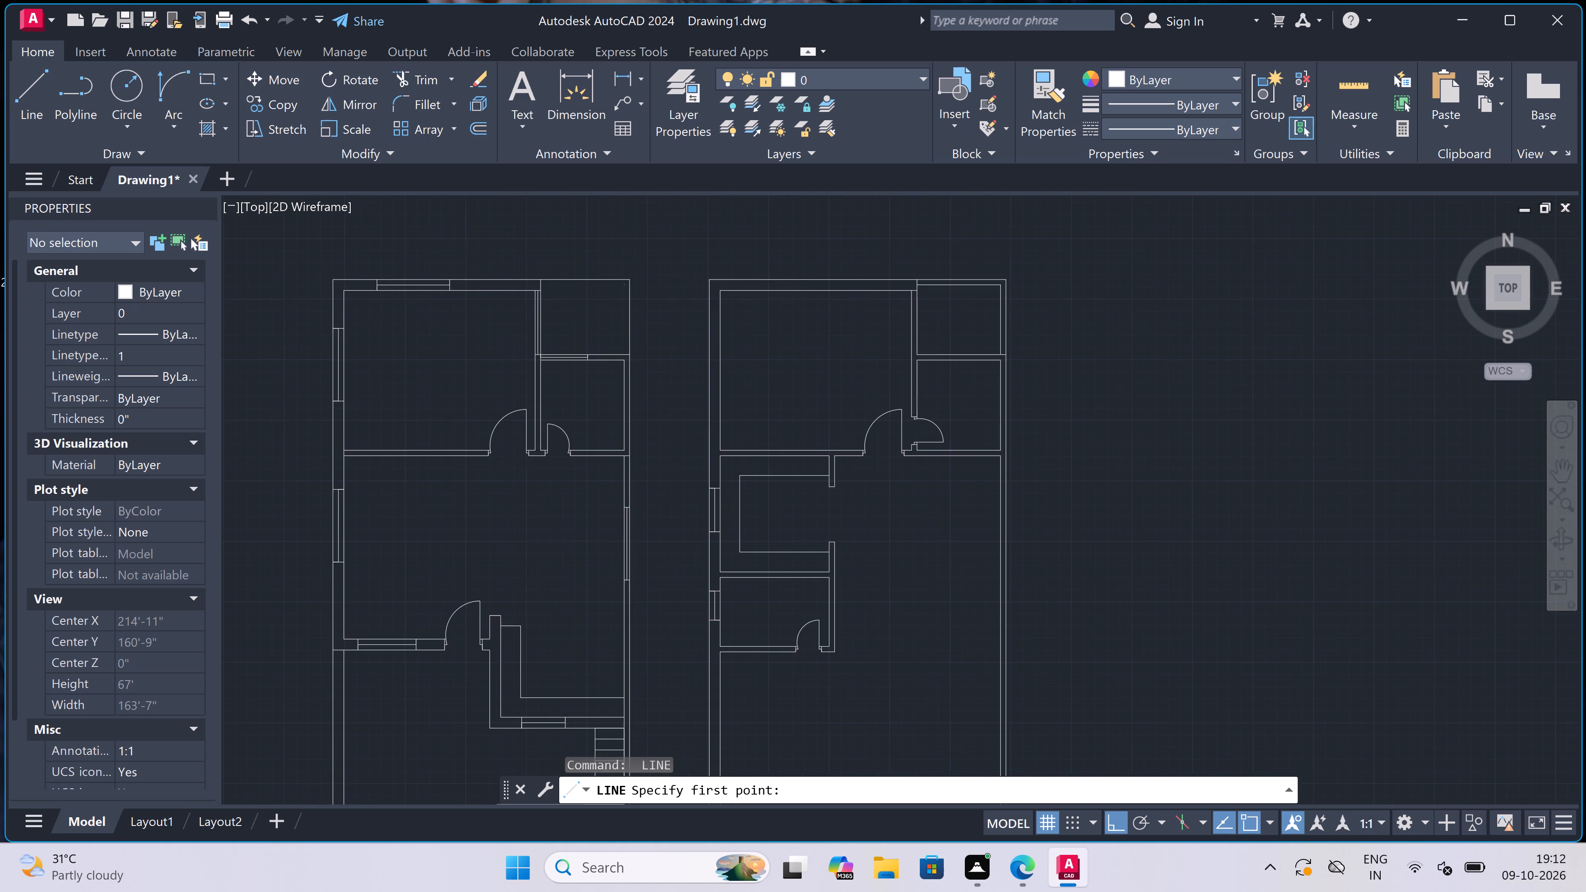
scroll(757, 287, up, 1)
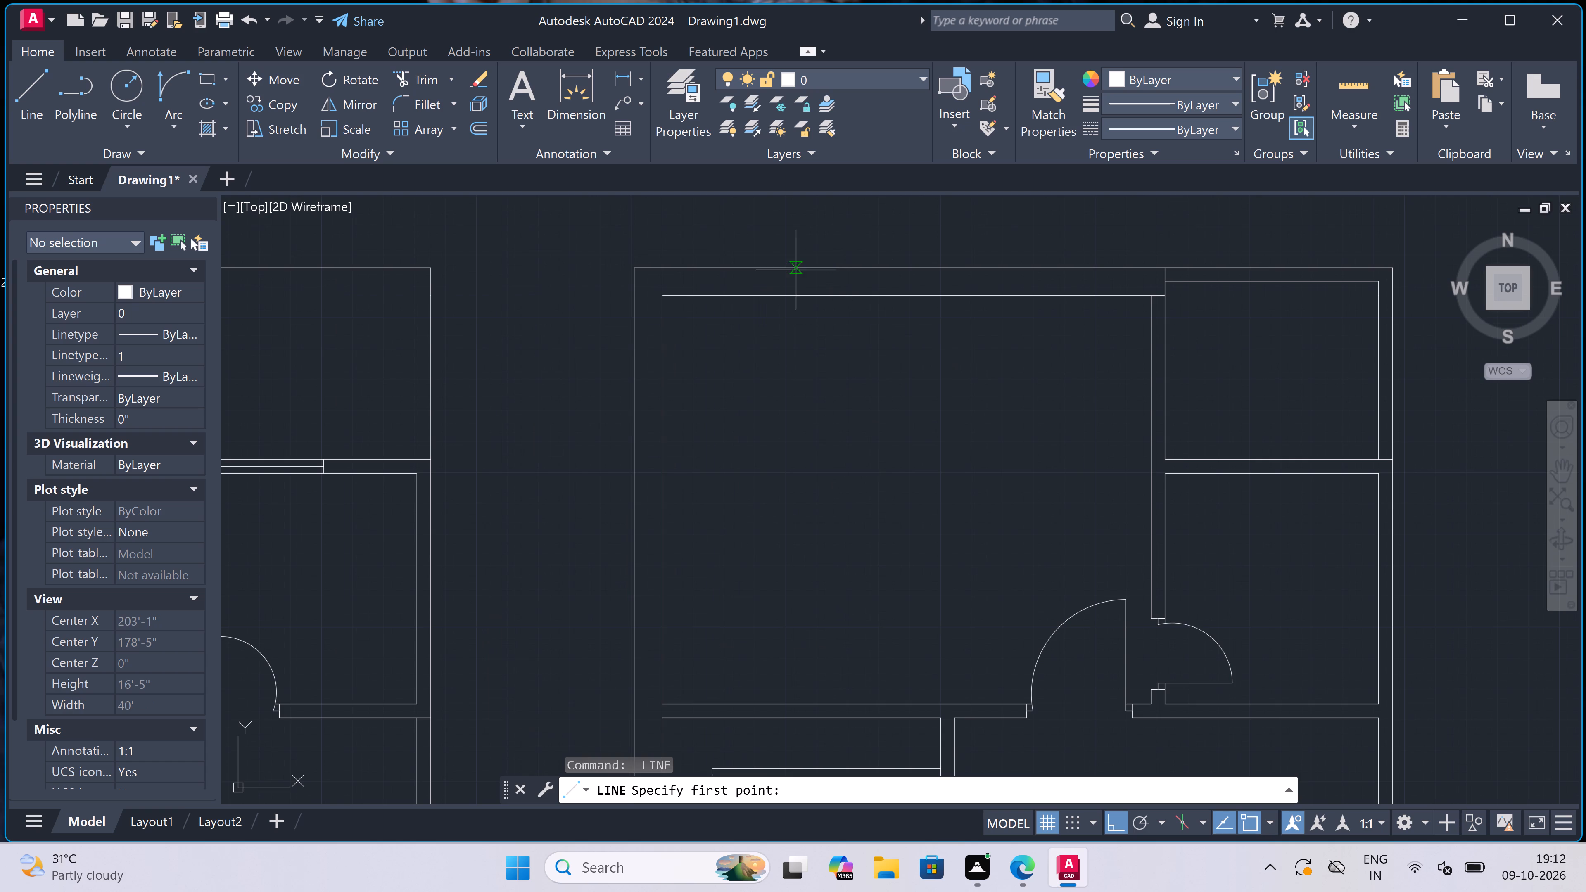
click(797, 270)
click(800, 301)
scroll(805, 277, up, 2)
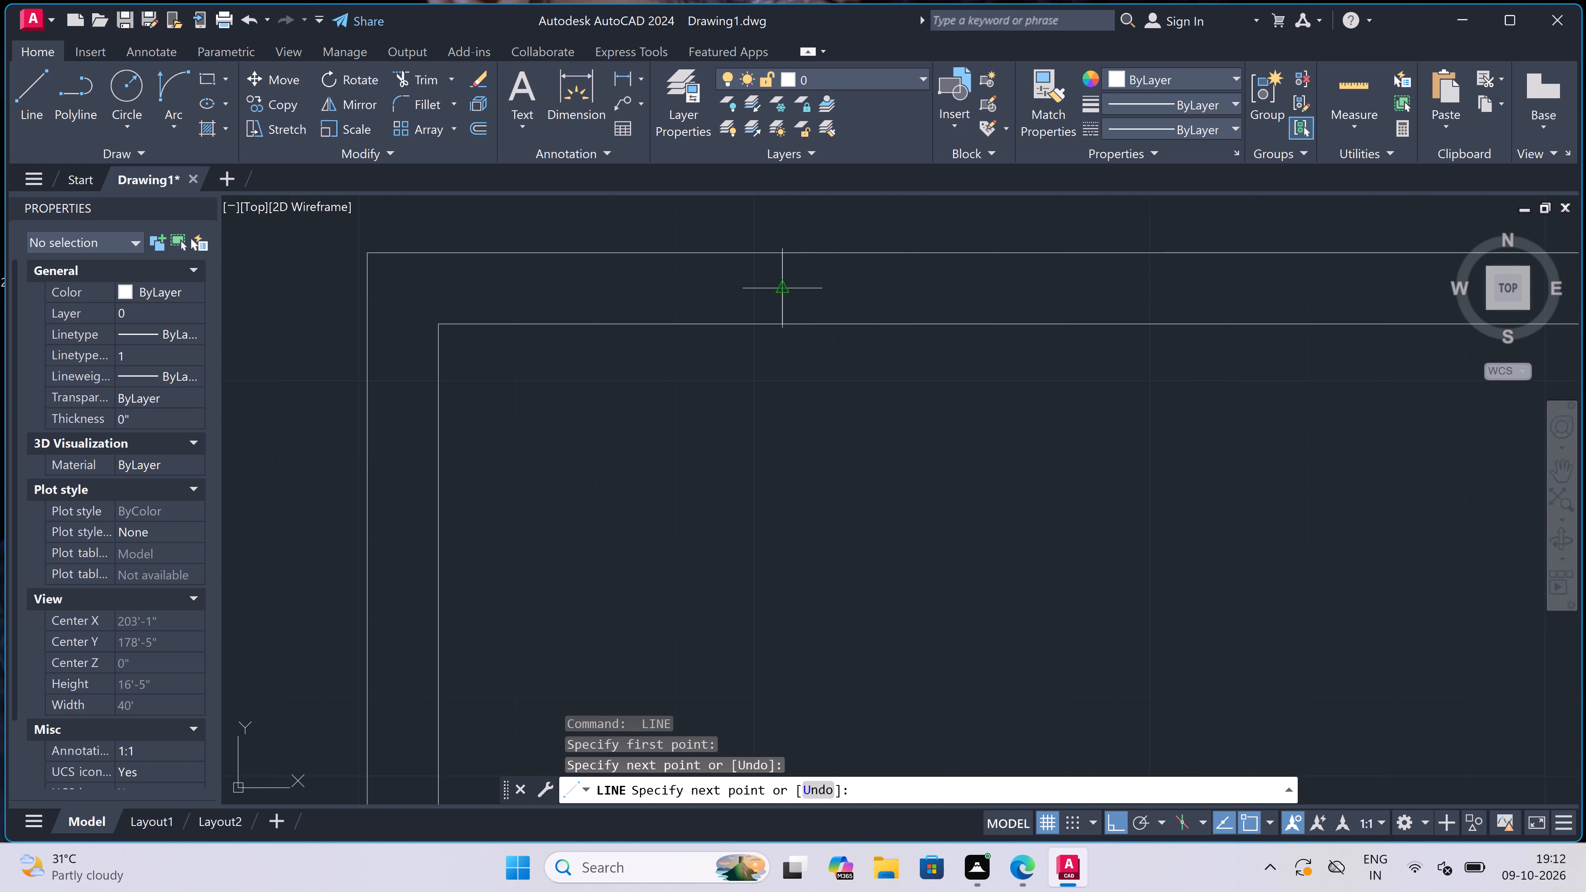
click(788, 289)
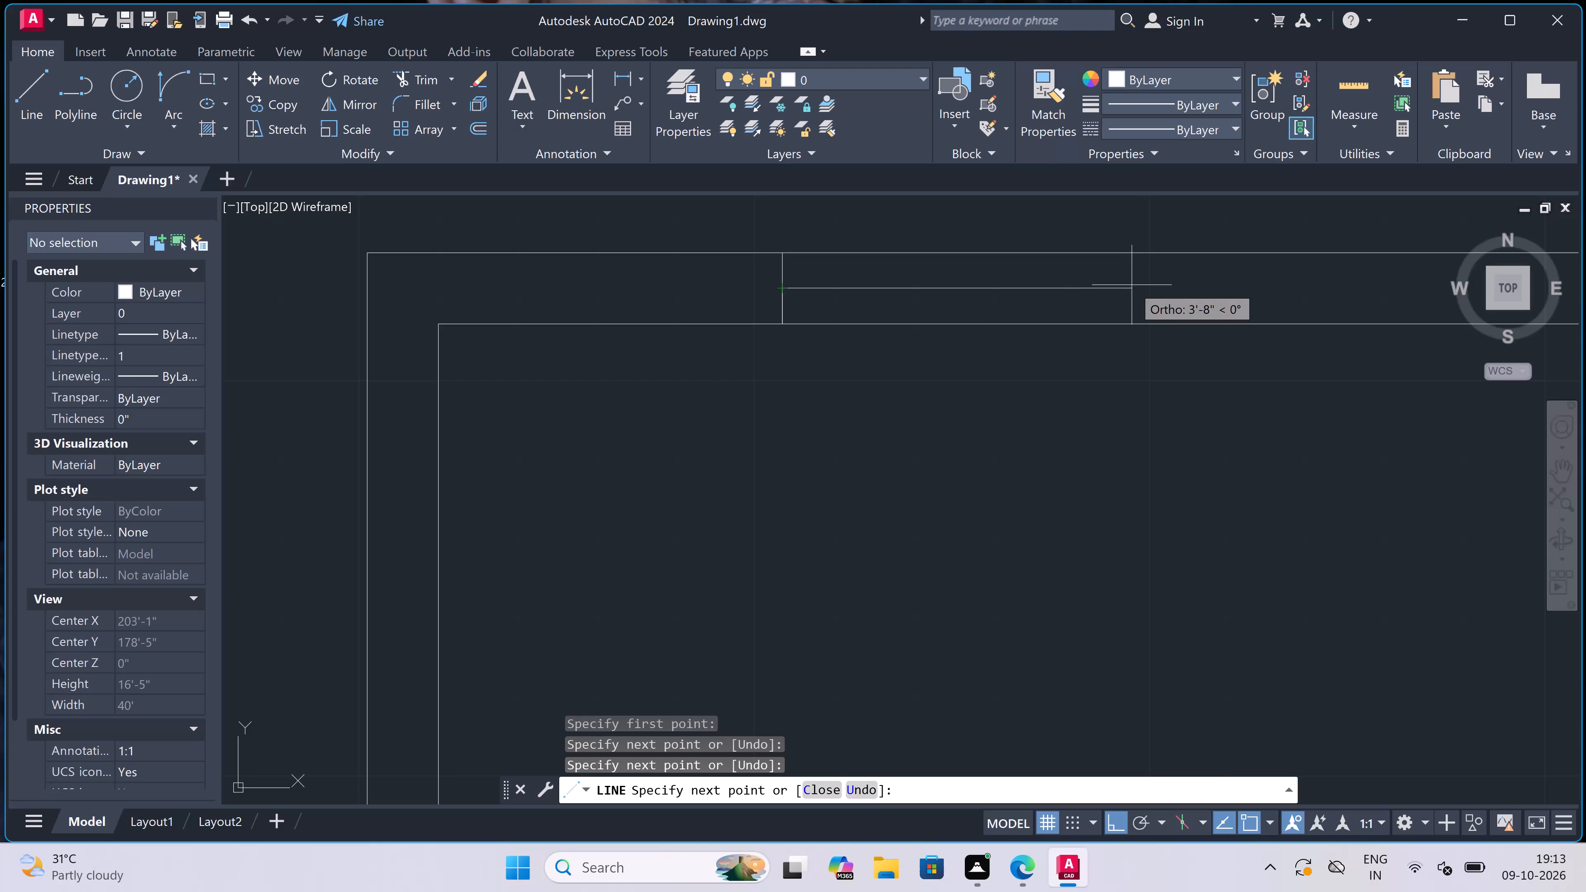
key(Escape)
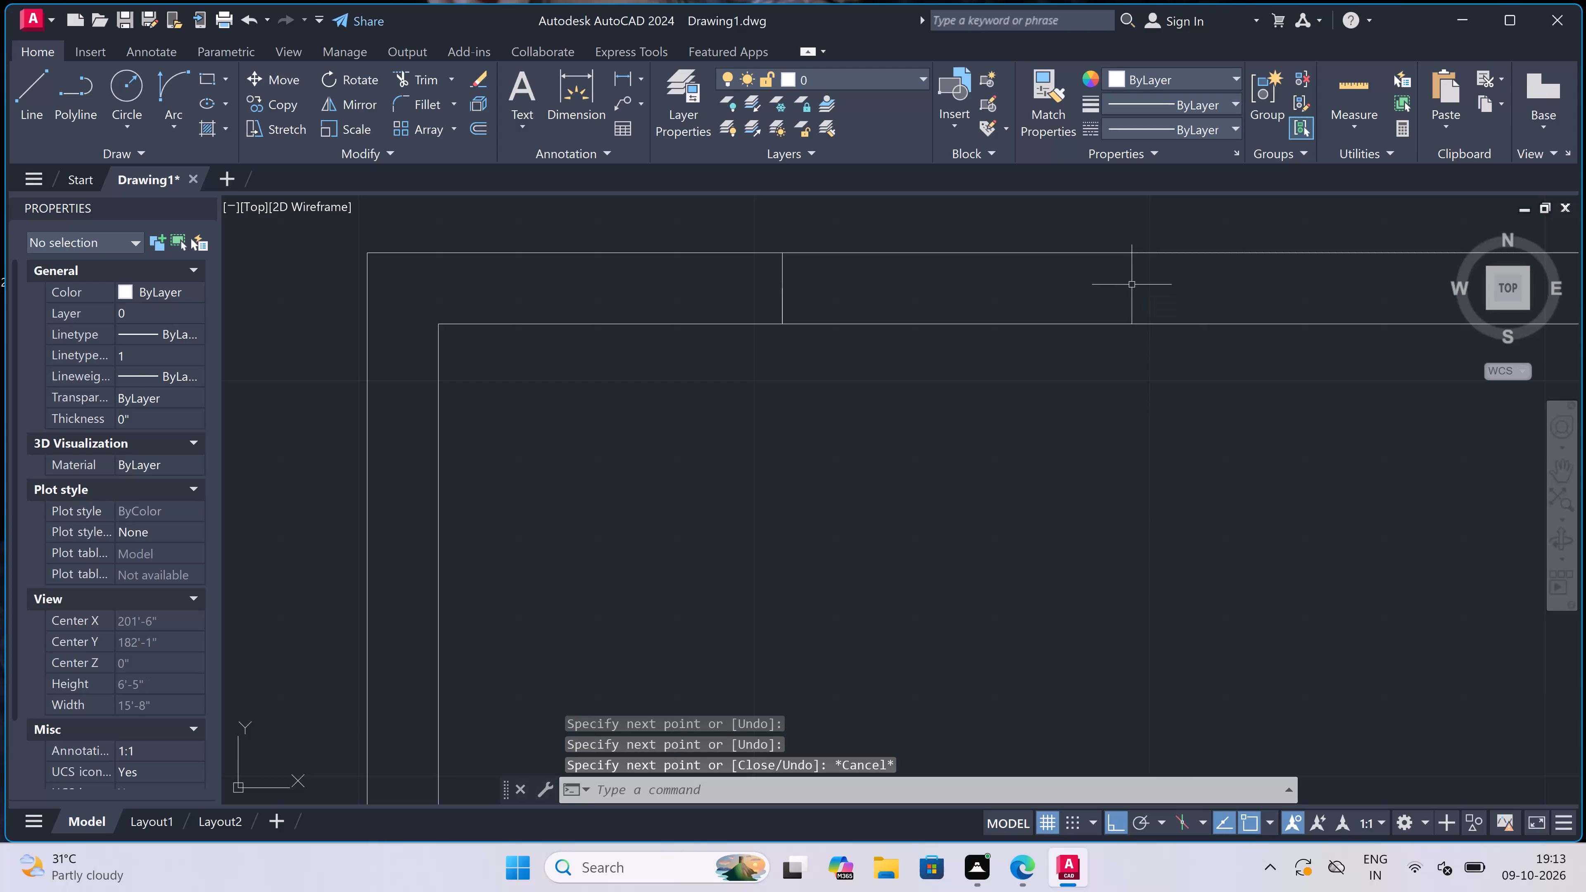
Draw the north window's 5' centre line eastward from the end line's midpoint and close it with a second end line across the wall.
text(l)
key(space)
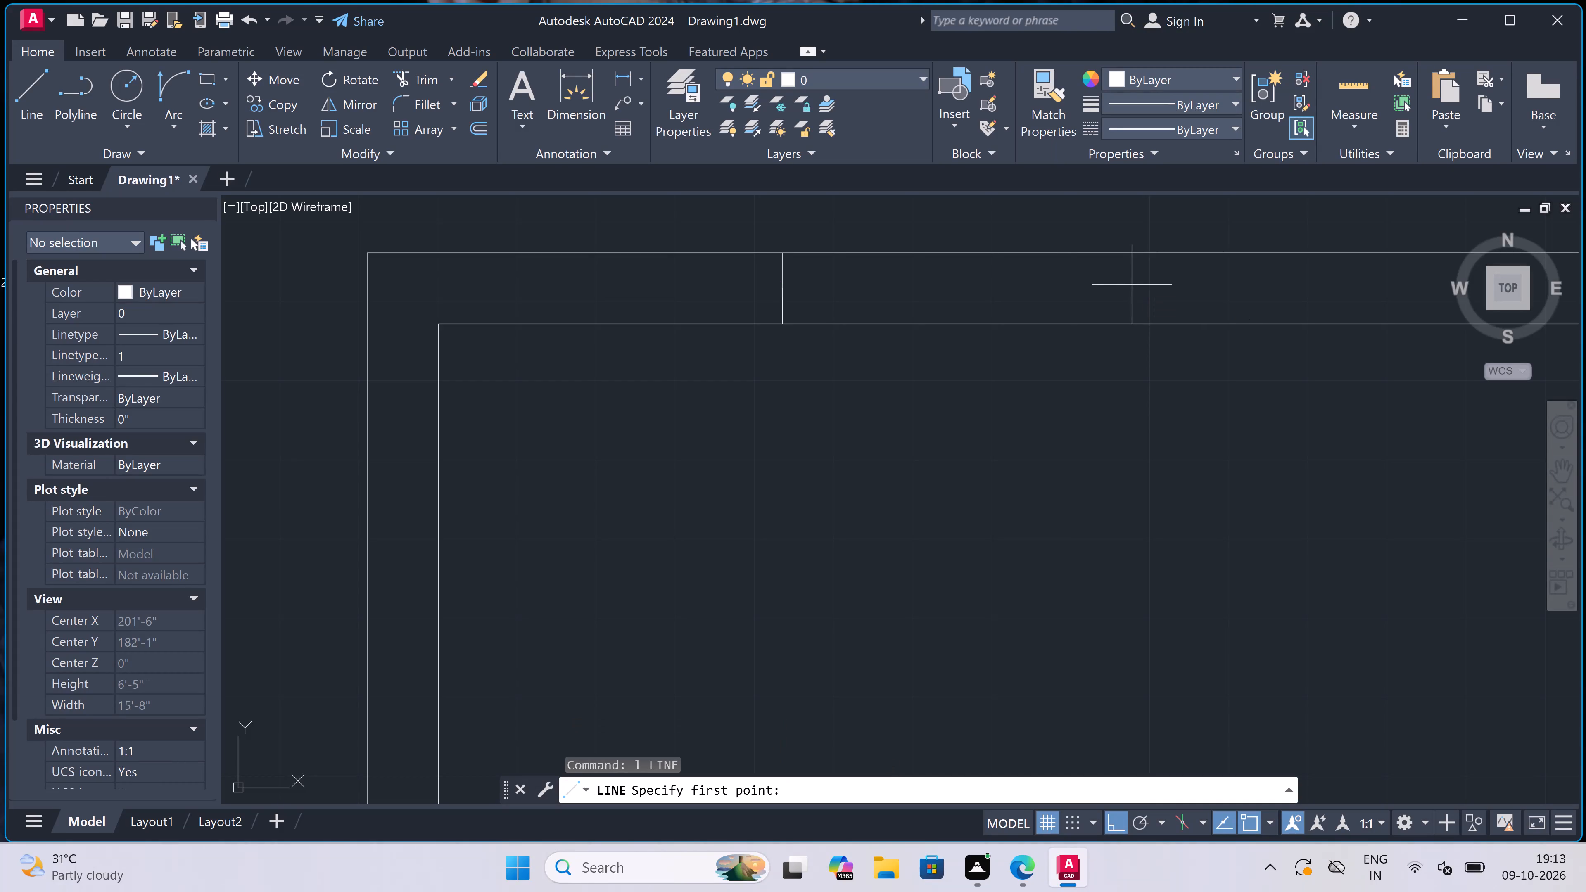
scroll(761, 325, down, 1)
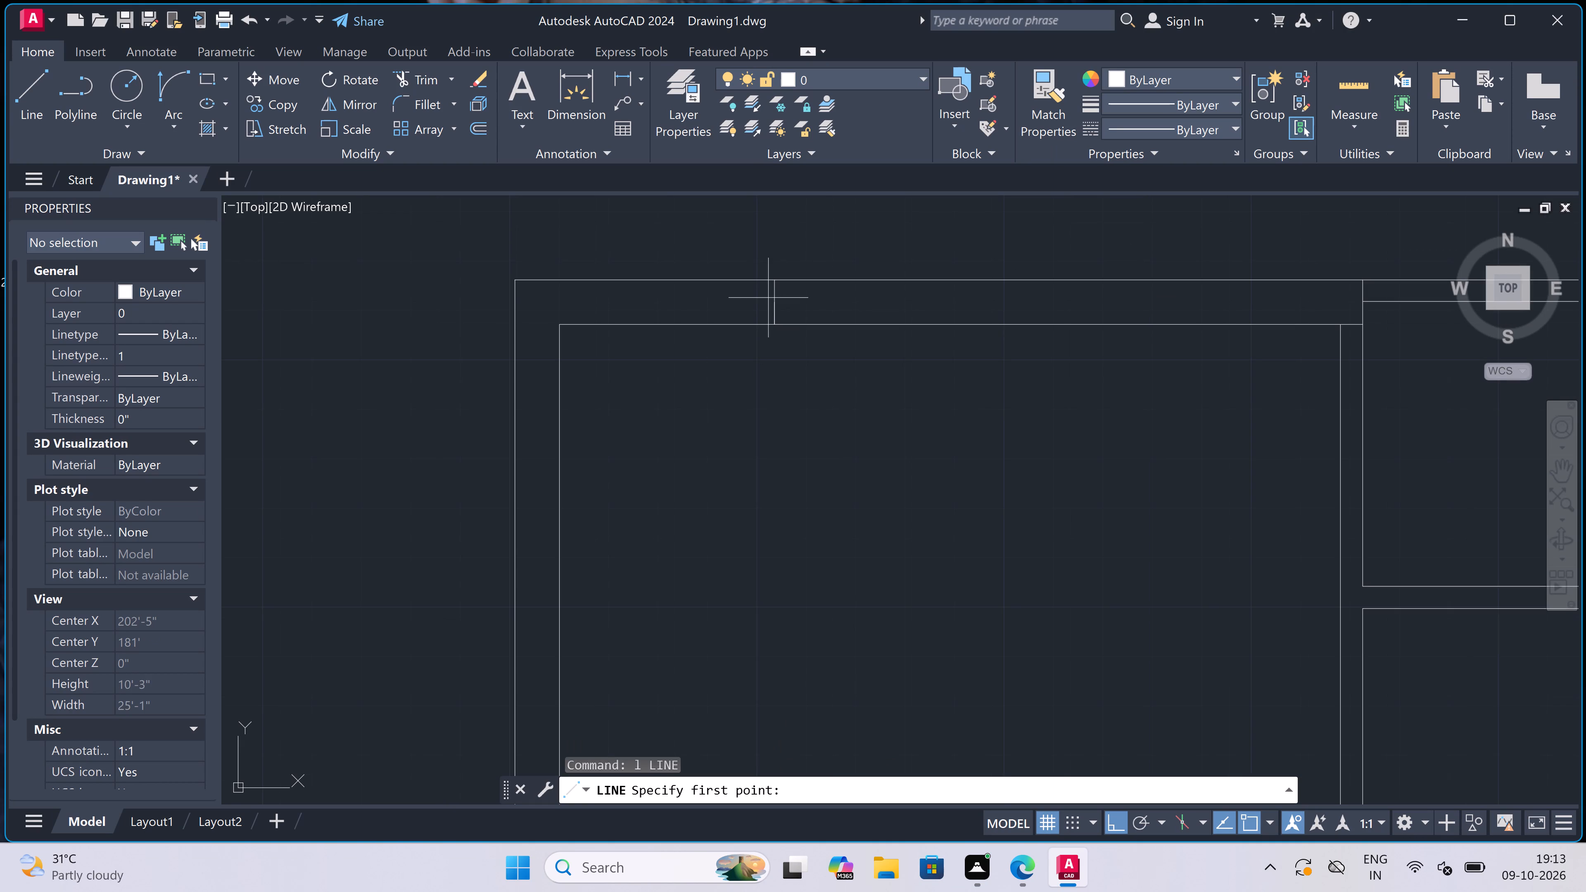
scroll(772, 288, up, 1)
click(774, 306)
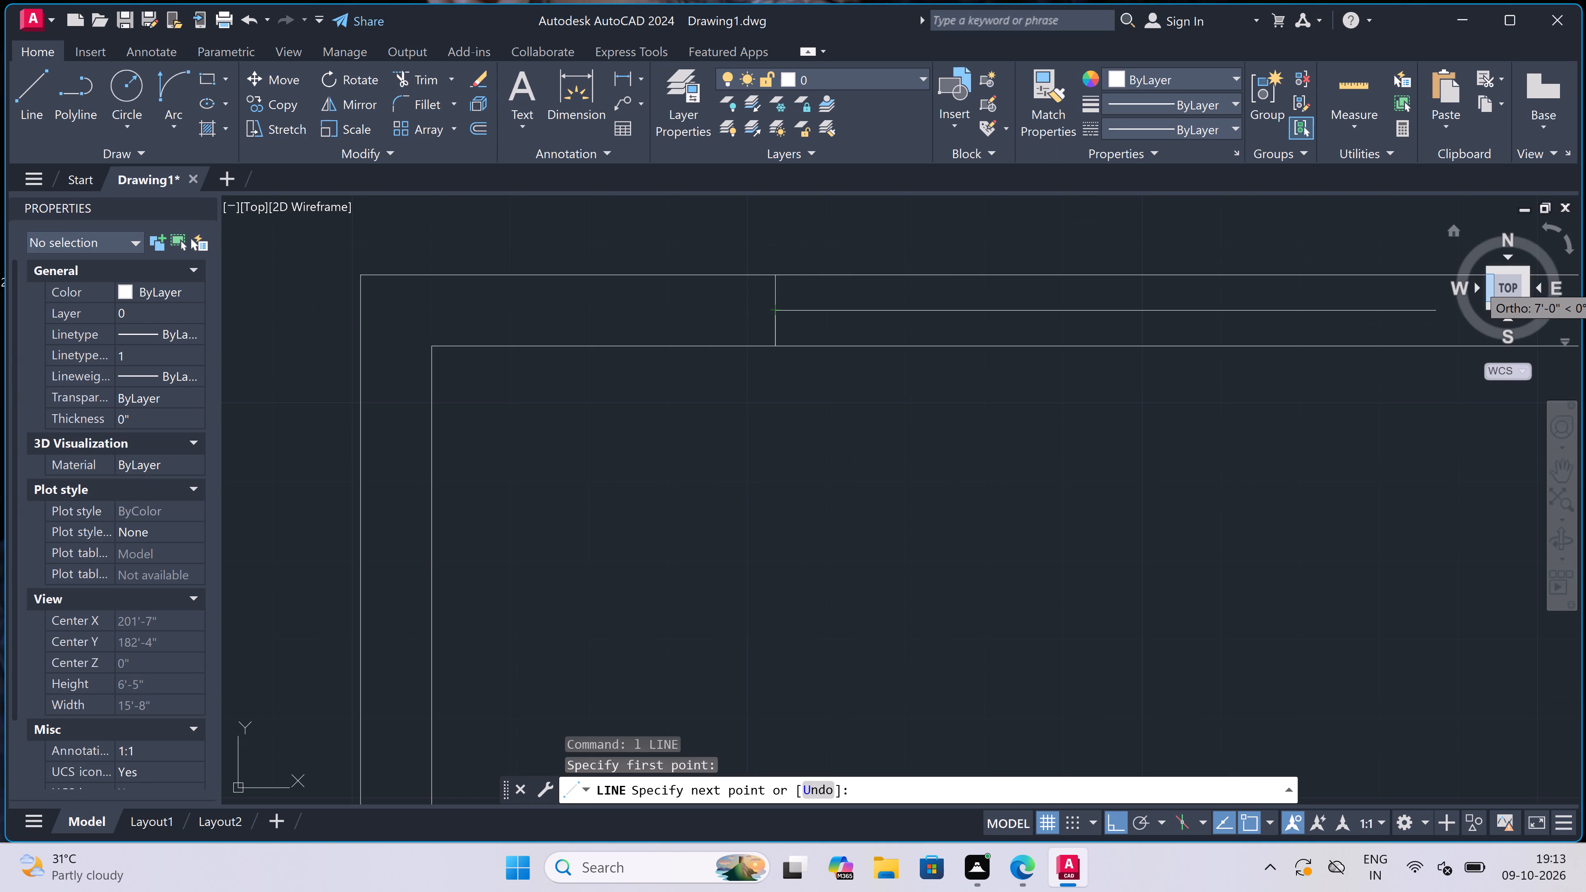
scroll(434, 445, down, 2)
scroll(992, 332, up, 1)
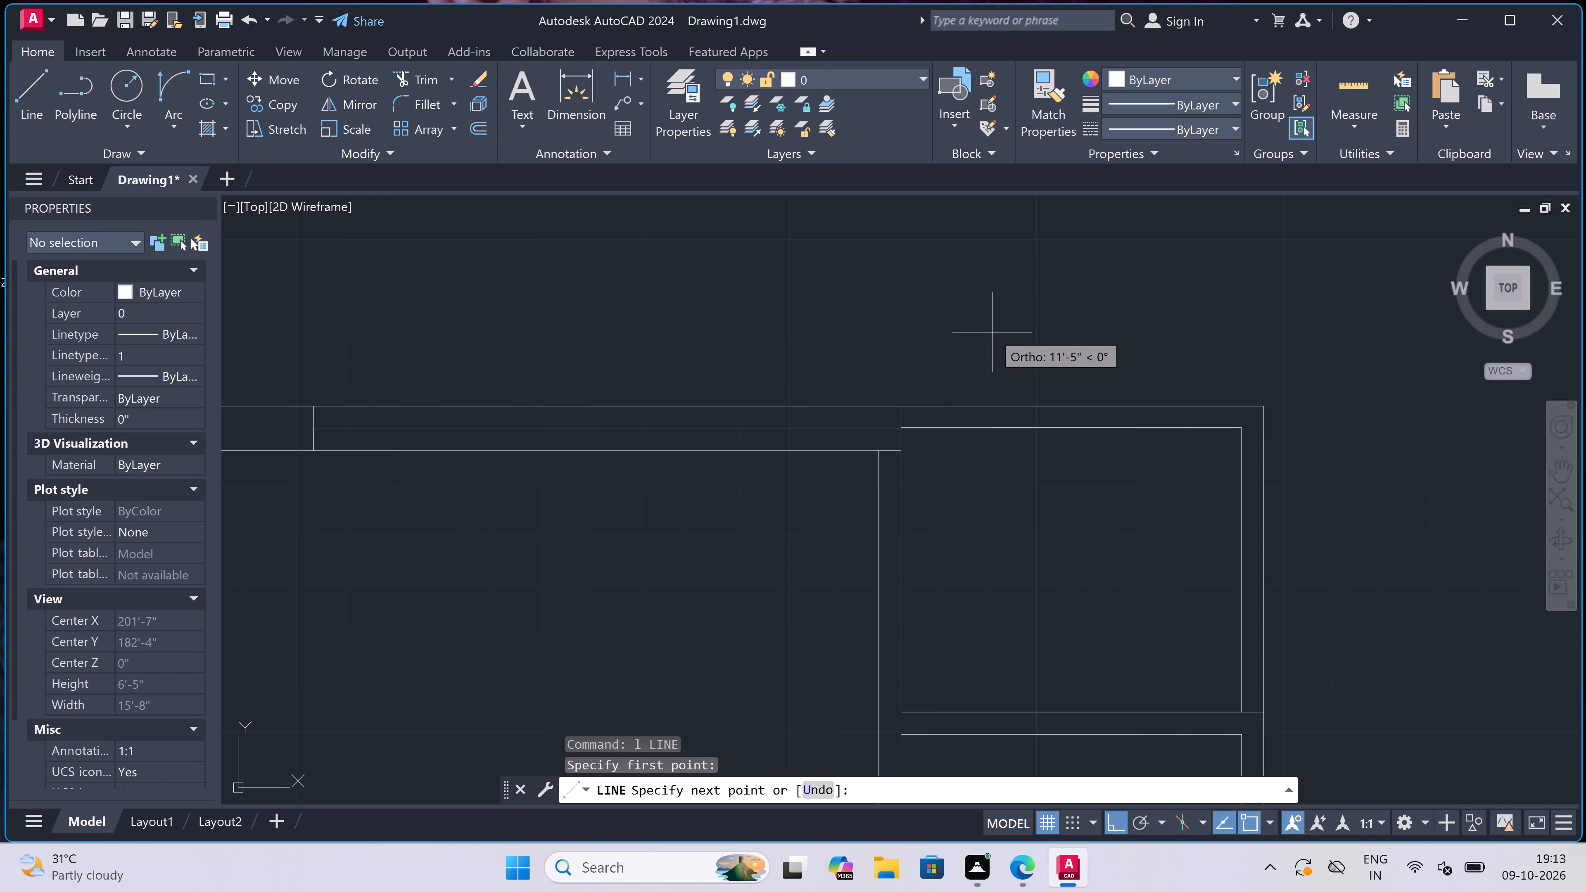
scroll(833, 377, down, 2)
scroll(753, 410, up, 2)
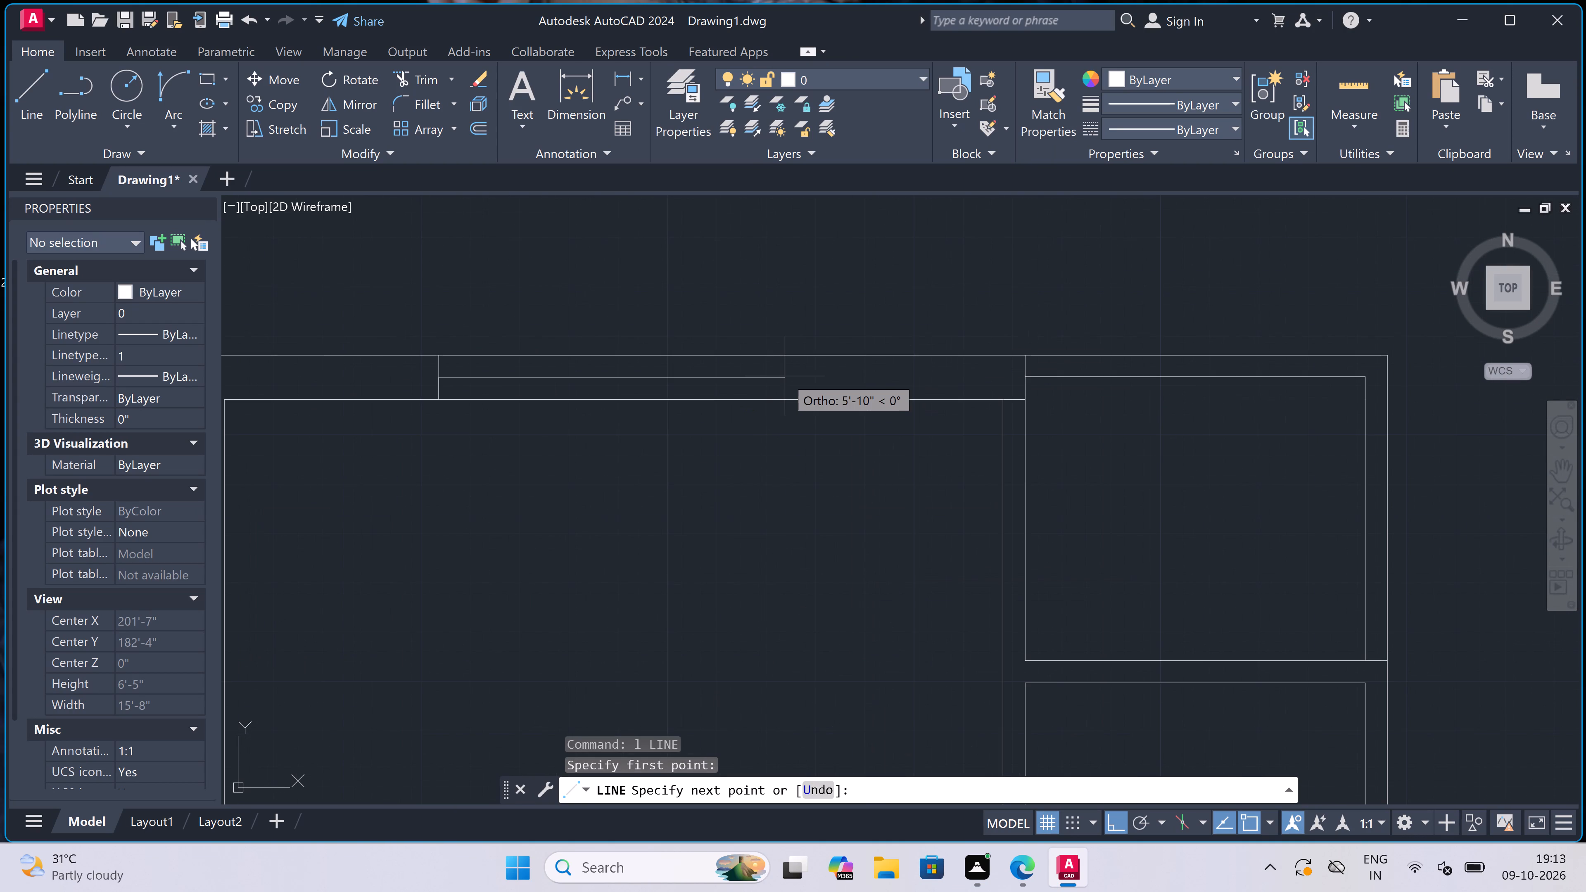
text(5')
key(space)
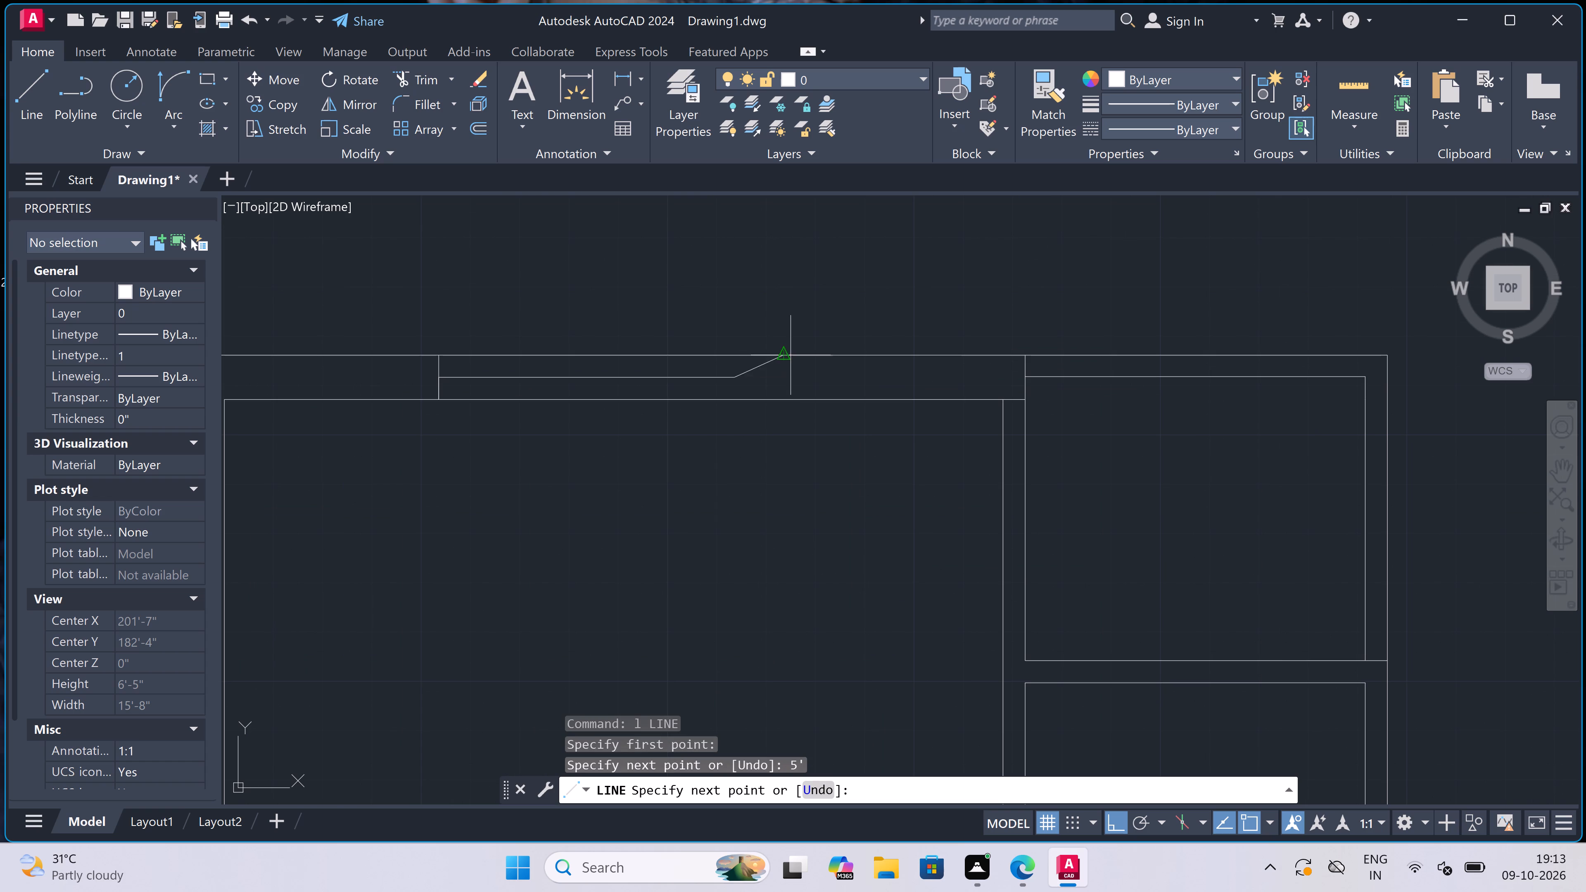
click(736, 358)
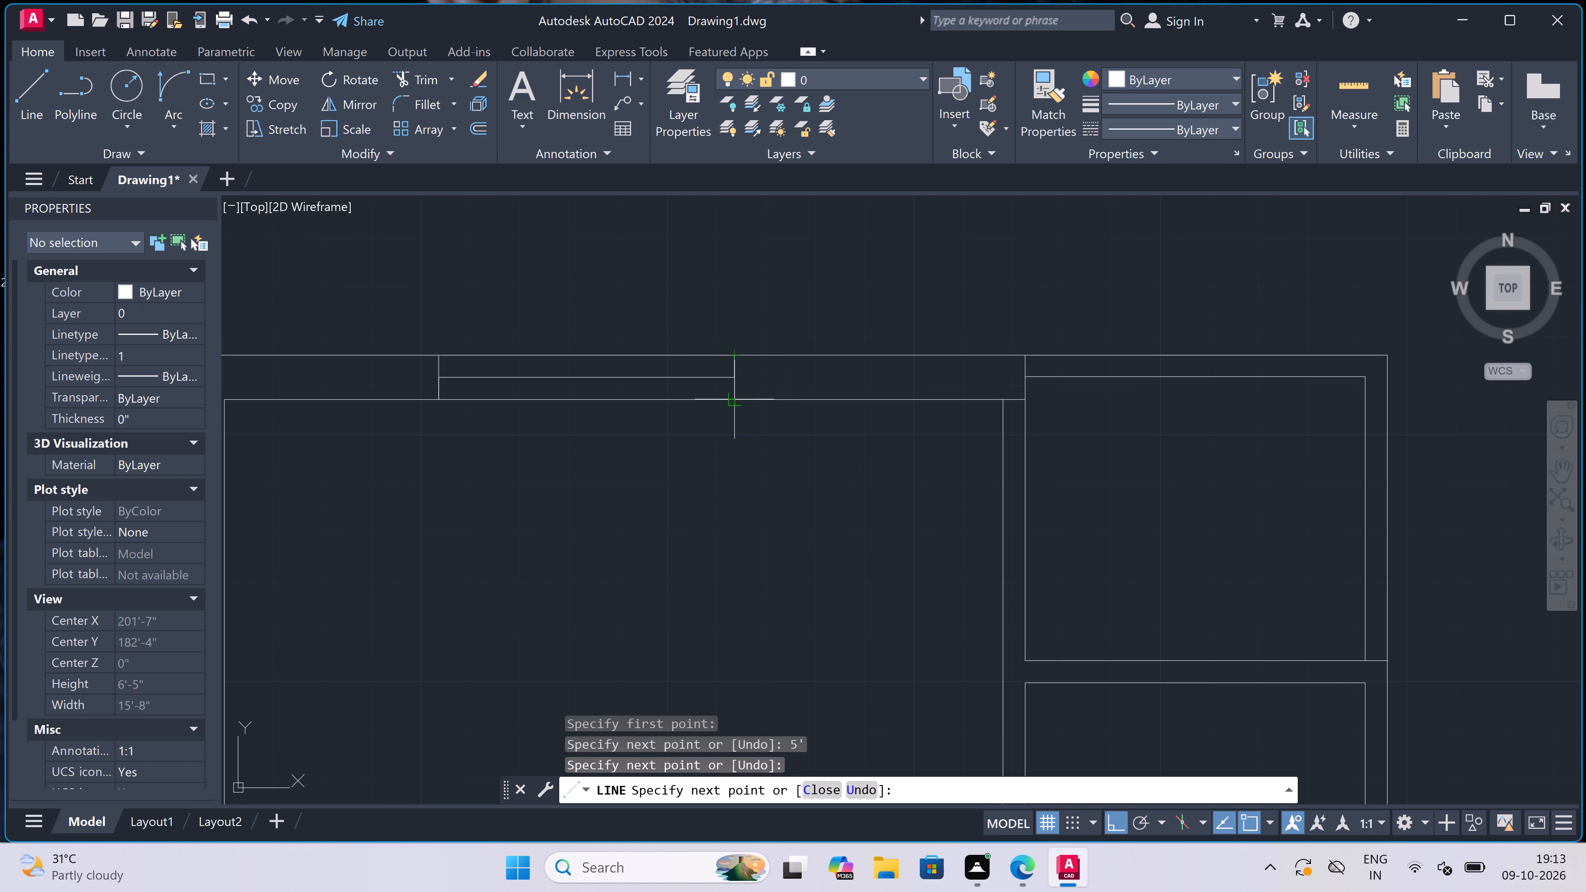
click(738, 403)
key(Escape)
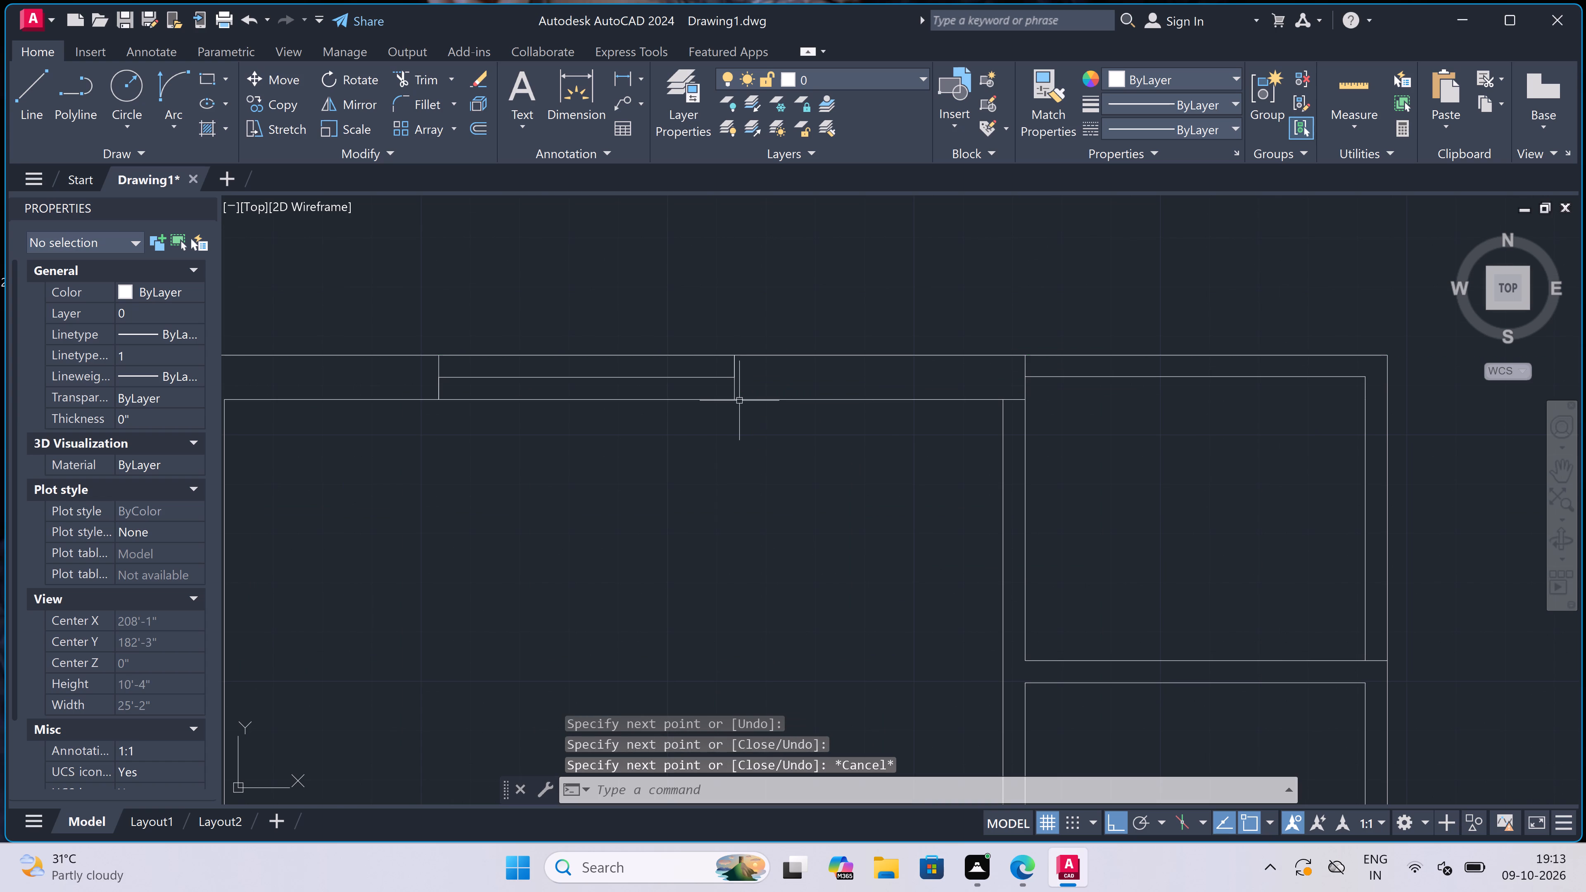
Draw a 5' window in the west outer wall of the second plan's large north room, with centre line and both end lines.
key(space)
scroll(770, 339, down, 3)
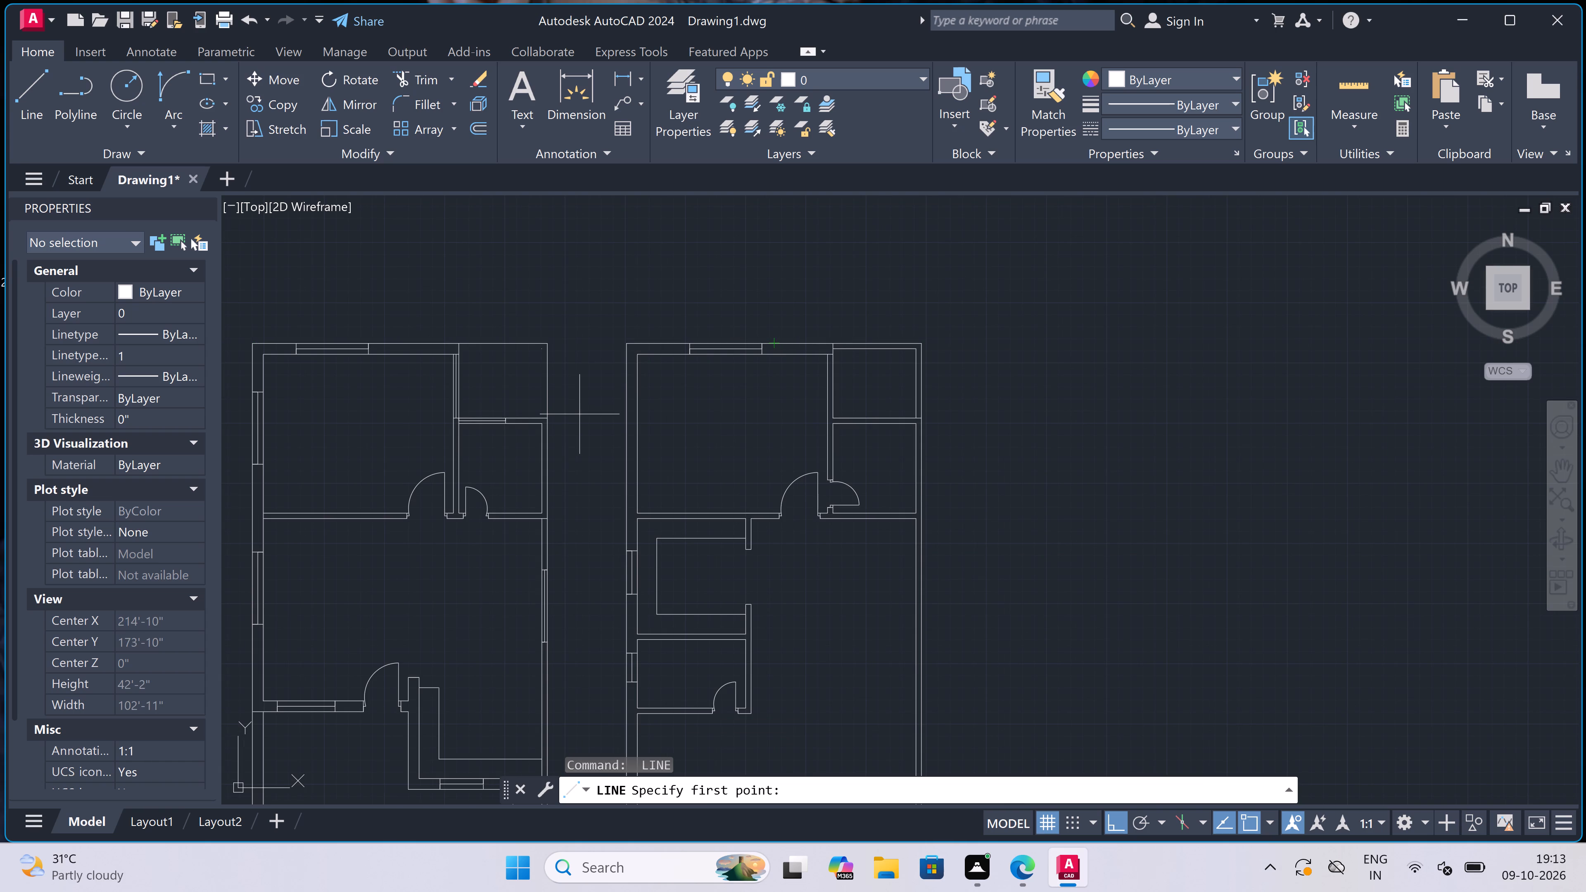
scroll(579, 414, up, 2)
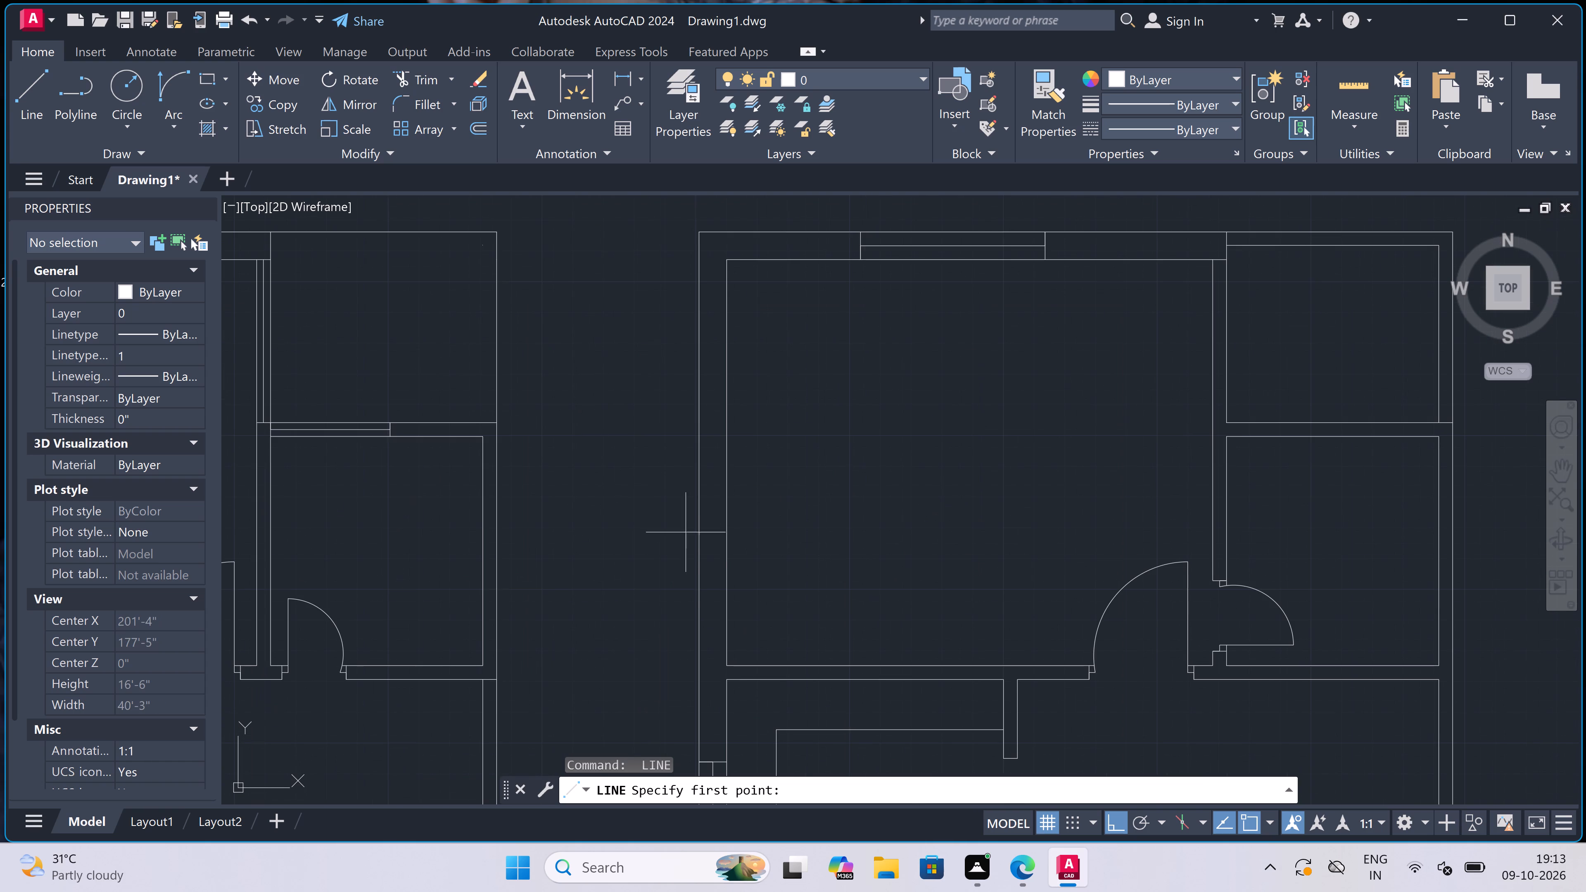
click(700, 562)
click(719, 558)
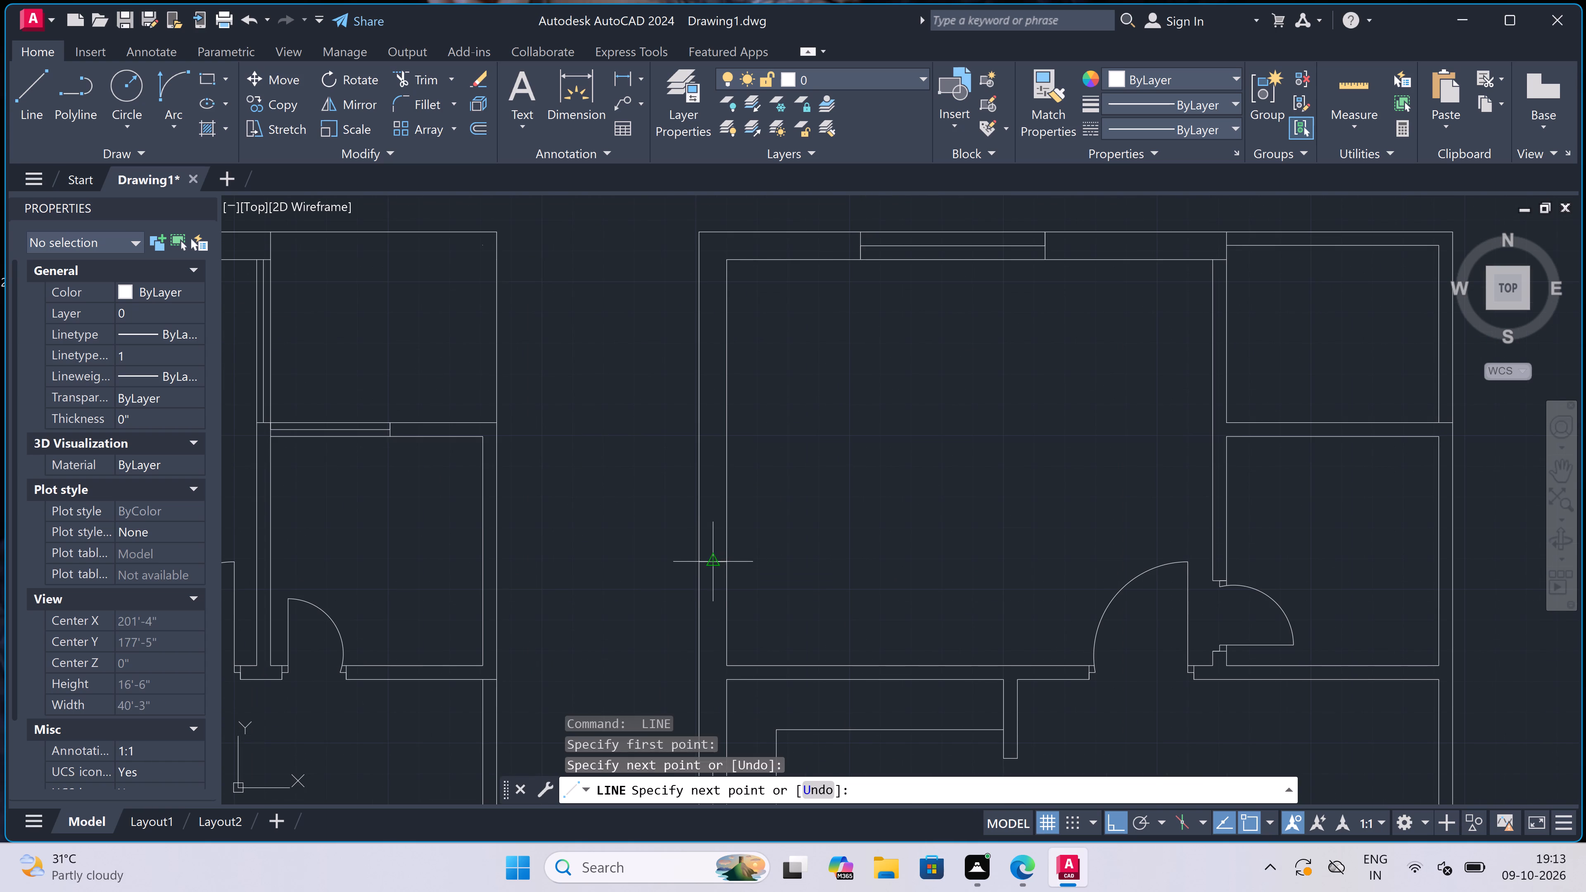
click(718, 560)
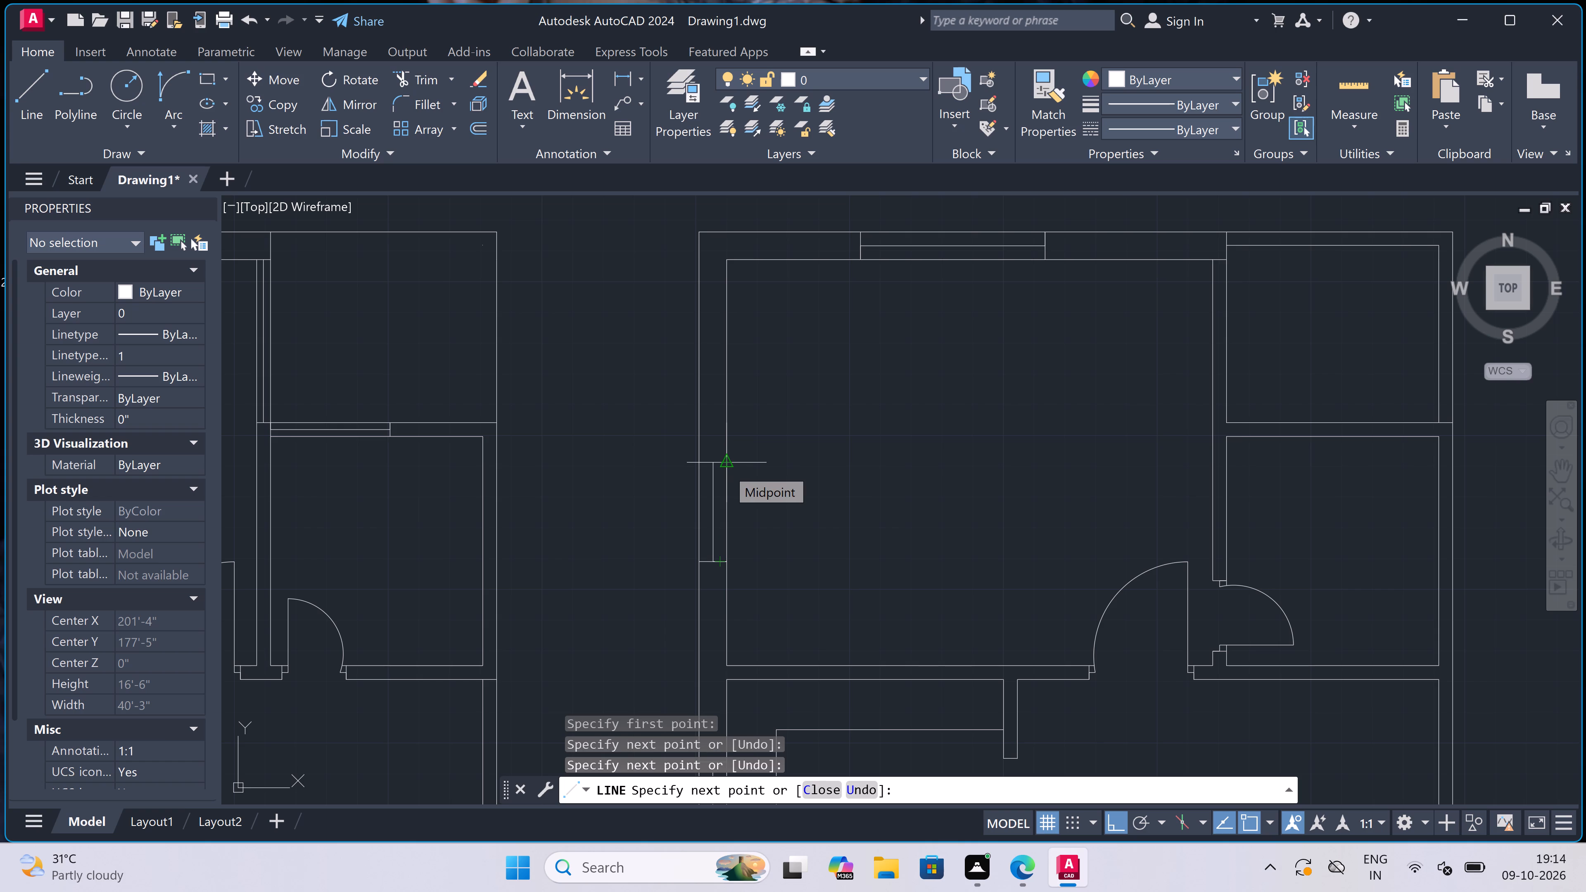
text(5')
key(space)
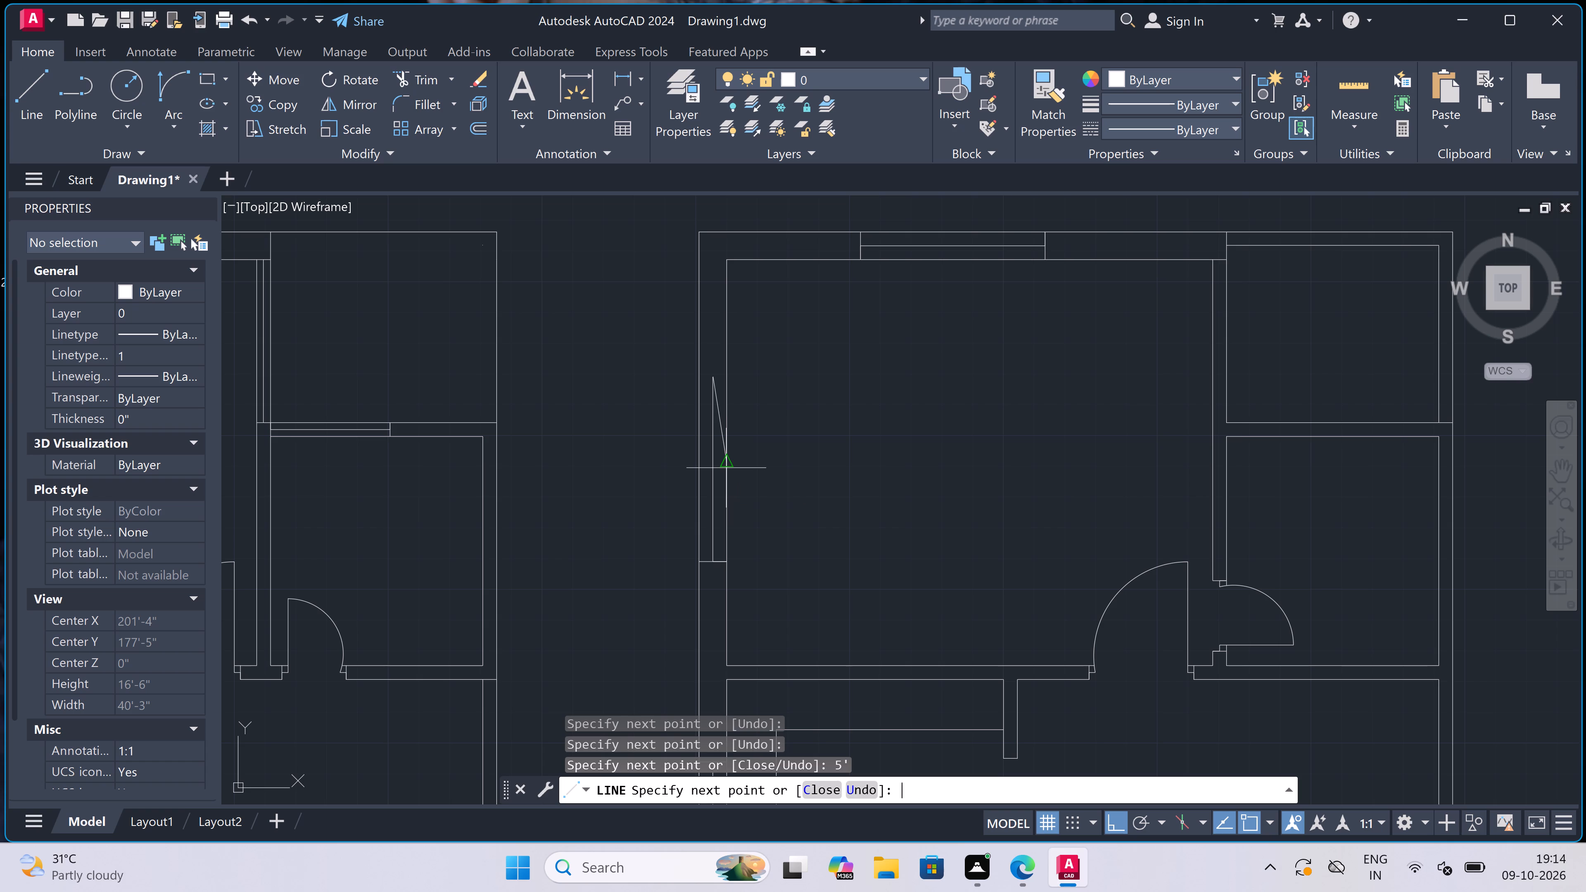
scroll(678, 365, up, 2)
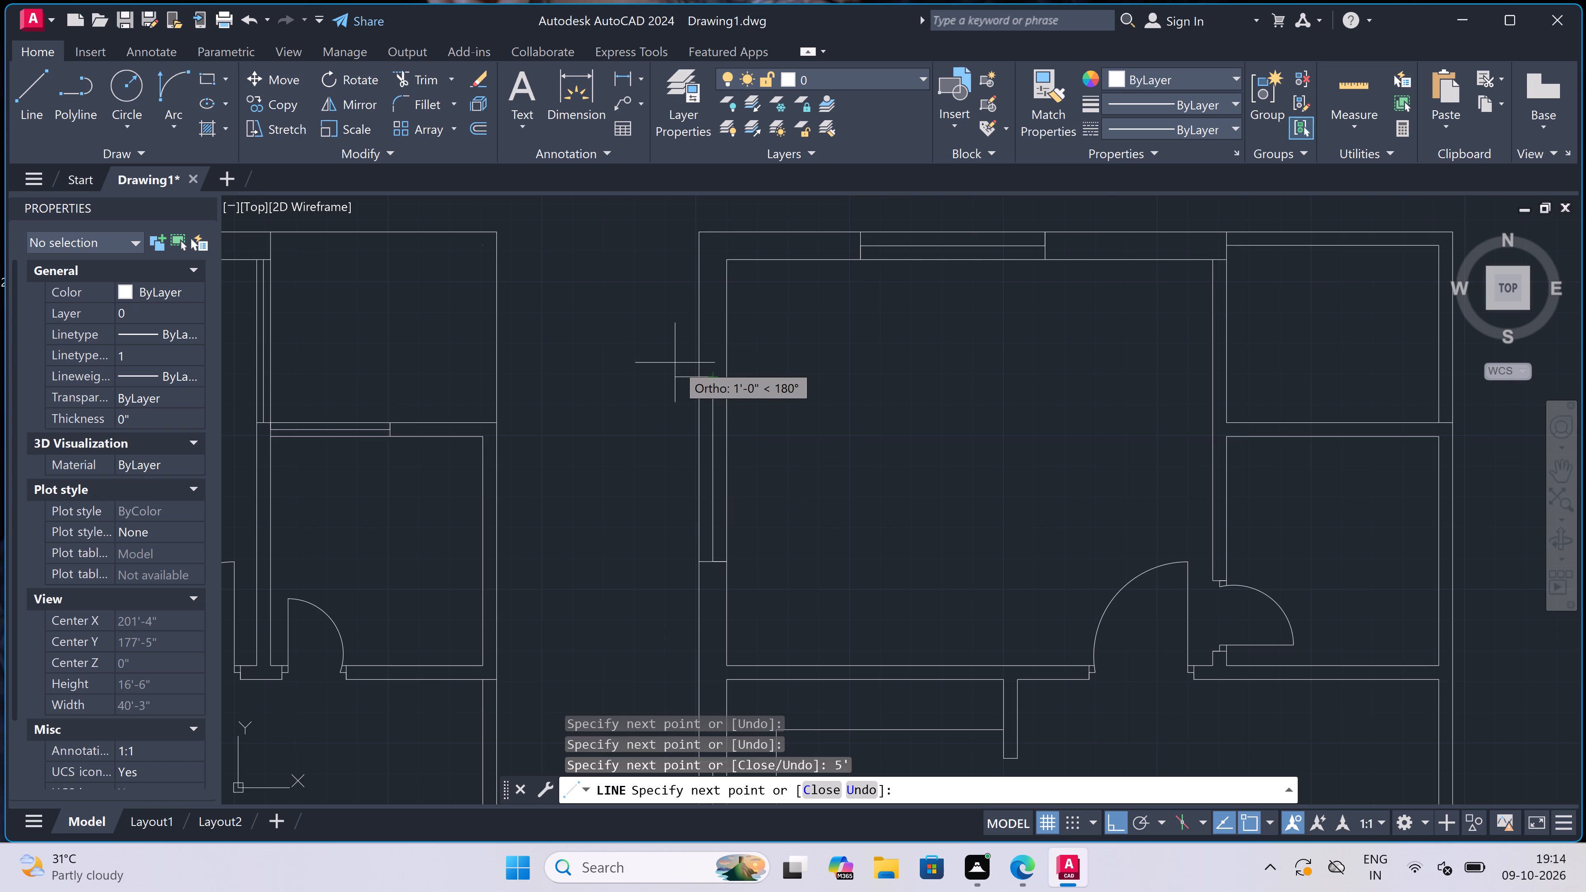
scroll(755, 391, up, 1)
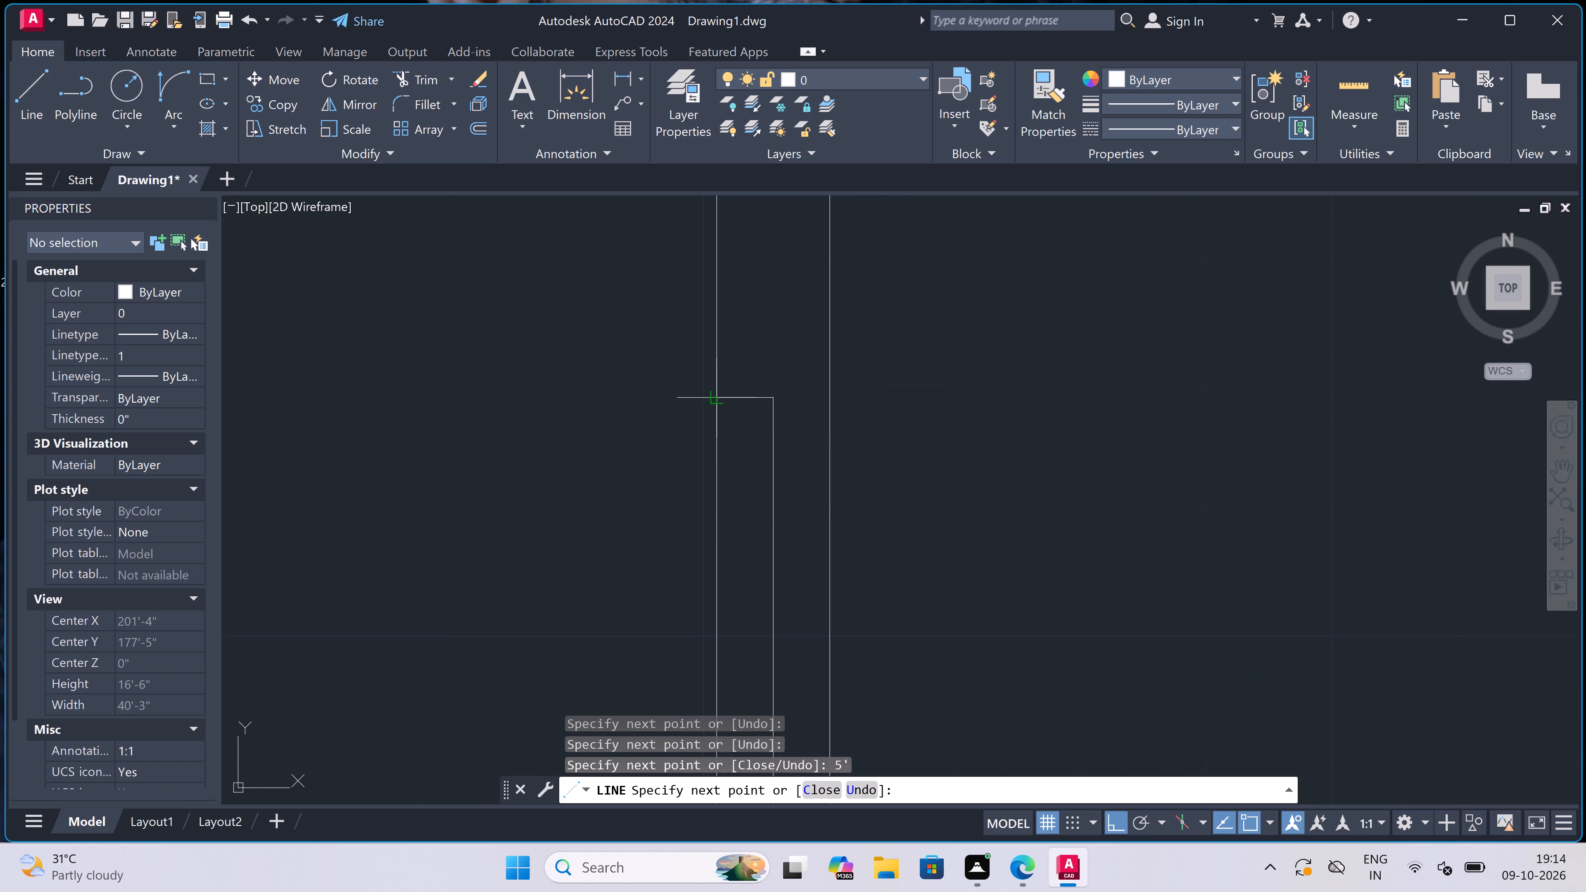
click(718, 396)
click(836, 403)
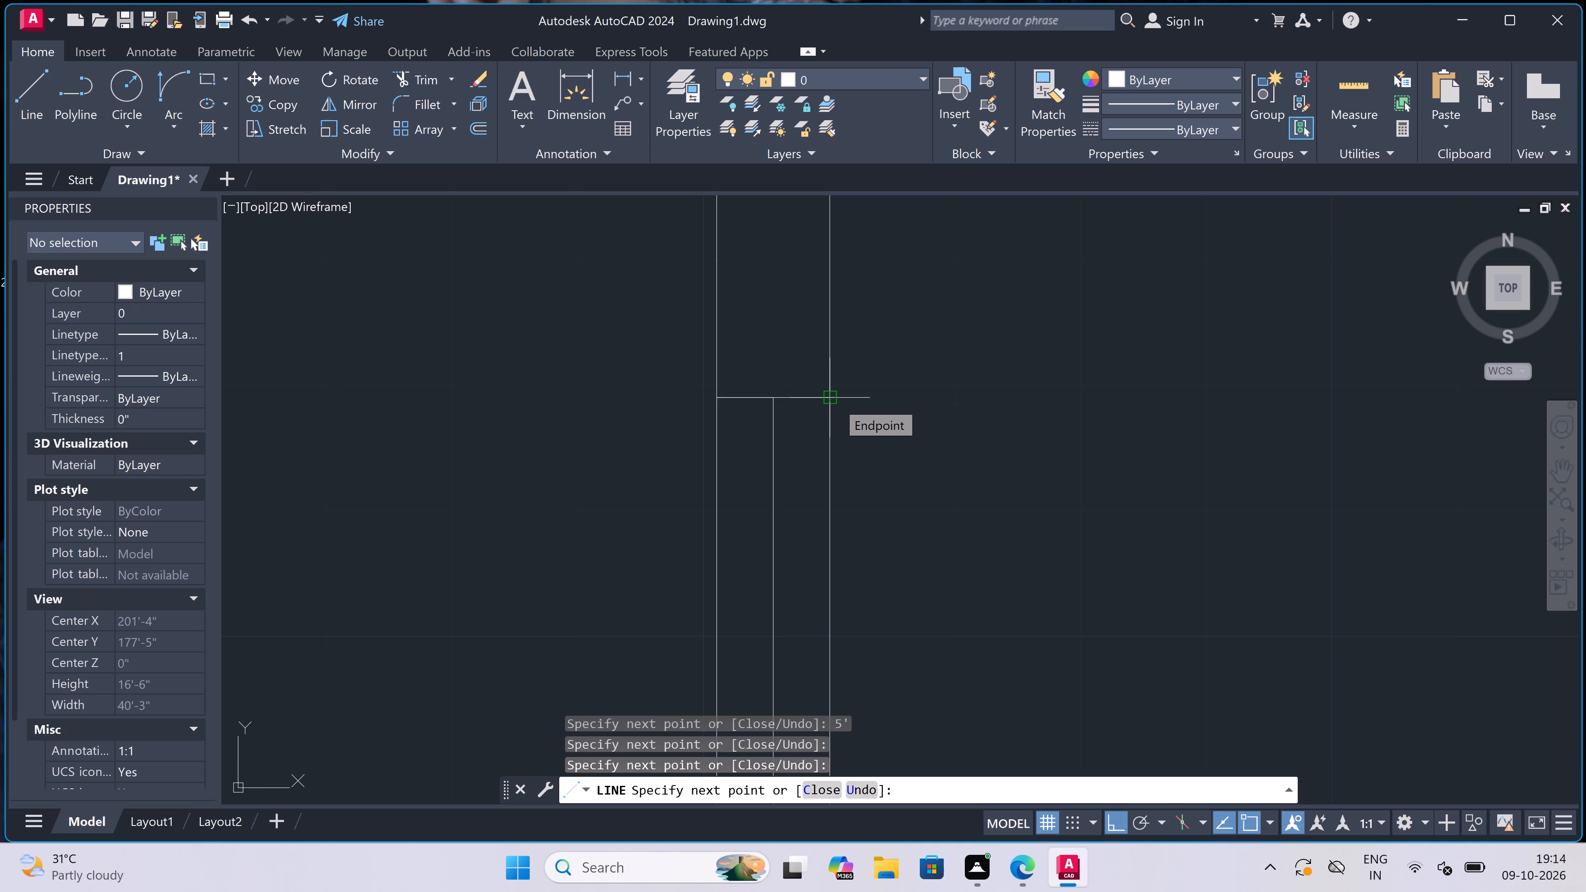
key(Escape)
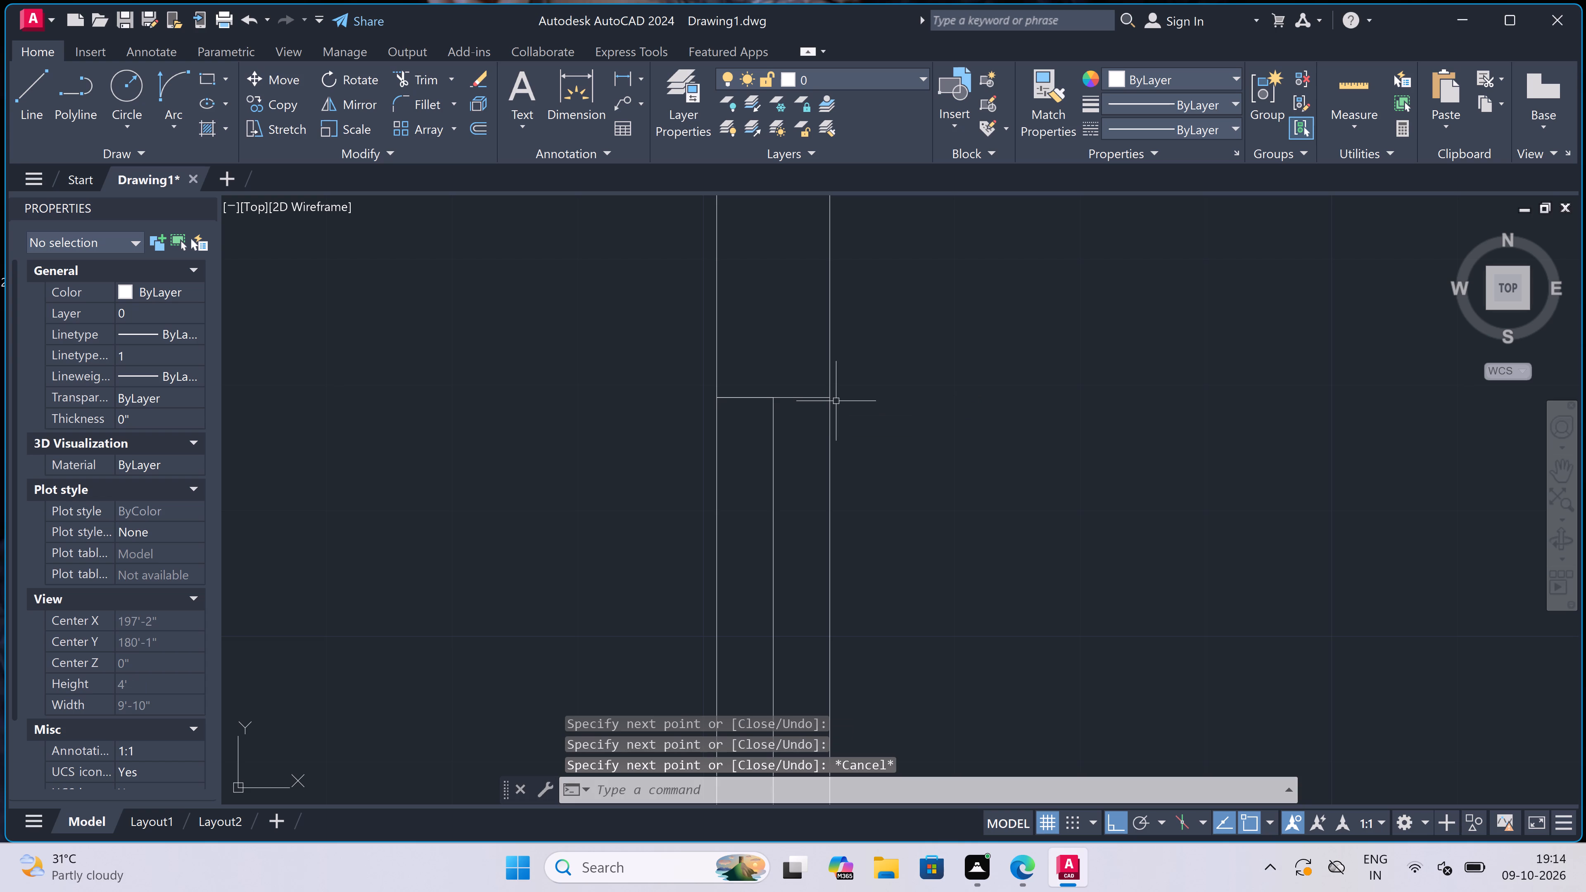
Offset the south face of the small door room's south partition 10'6" southward in the second plan.
scroll(501, 571, down, 1)
scroll(585, 499, down, 2)
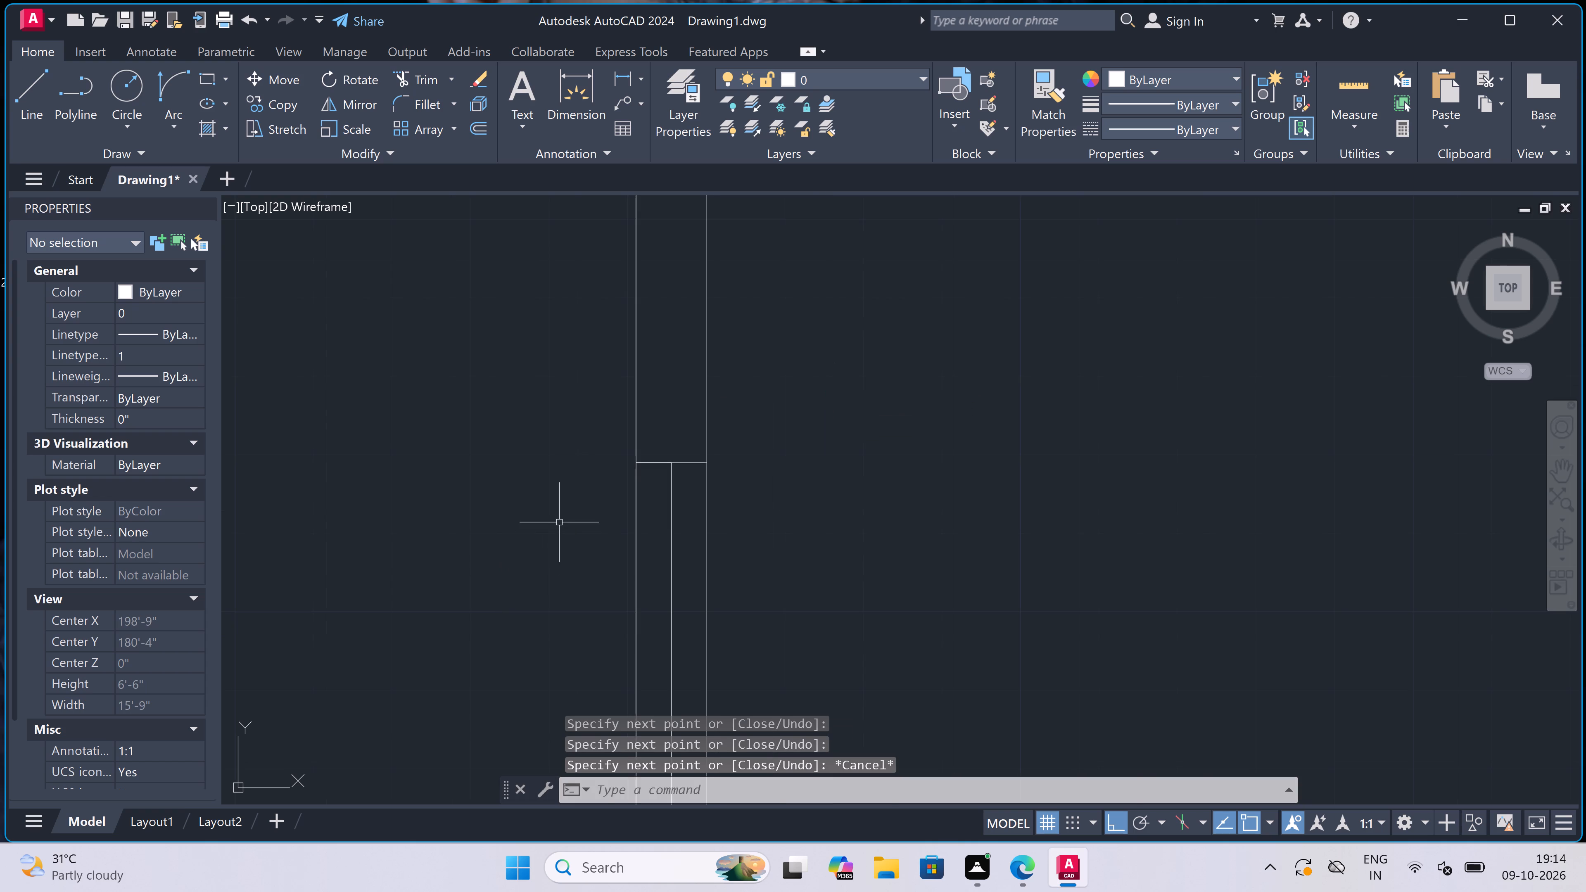
scroll(591, 496, down, 5)
scroll(610, 539, up, 3)
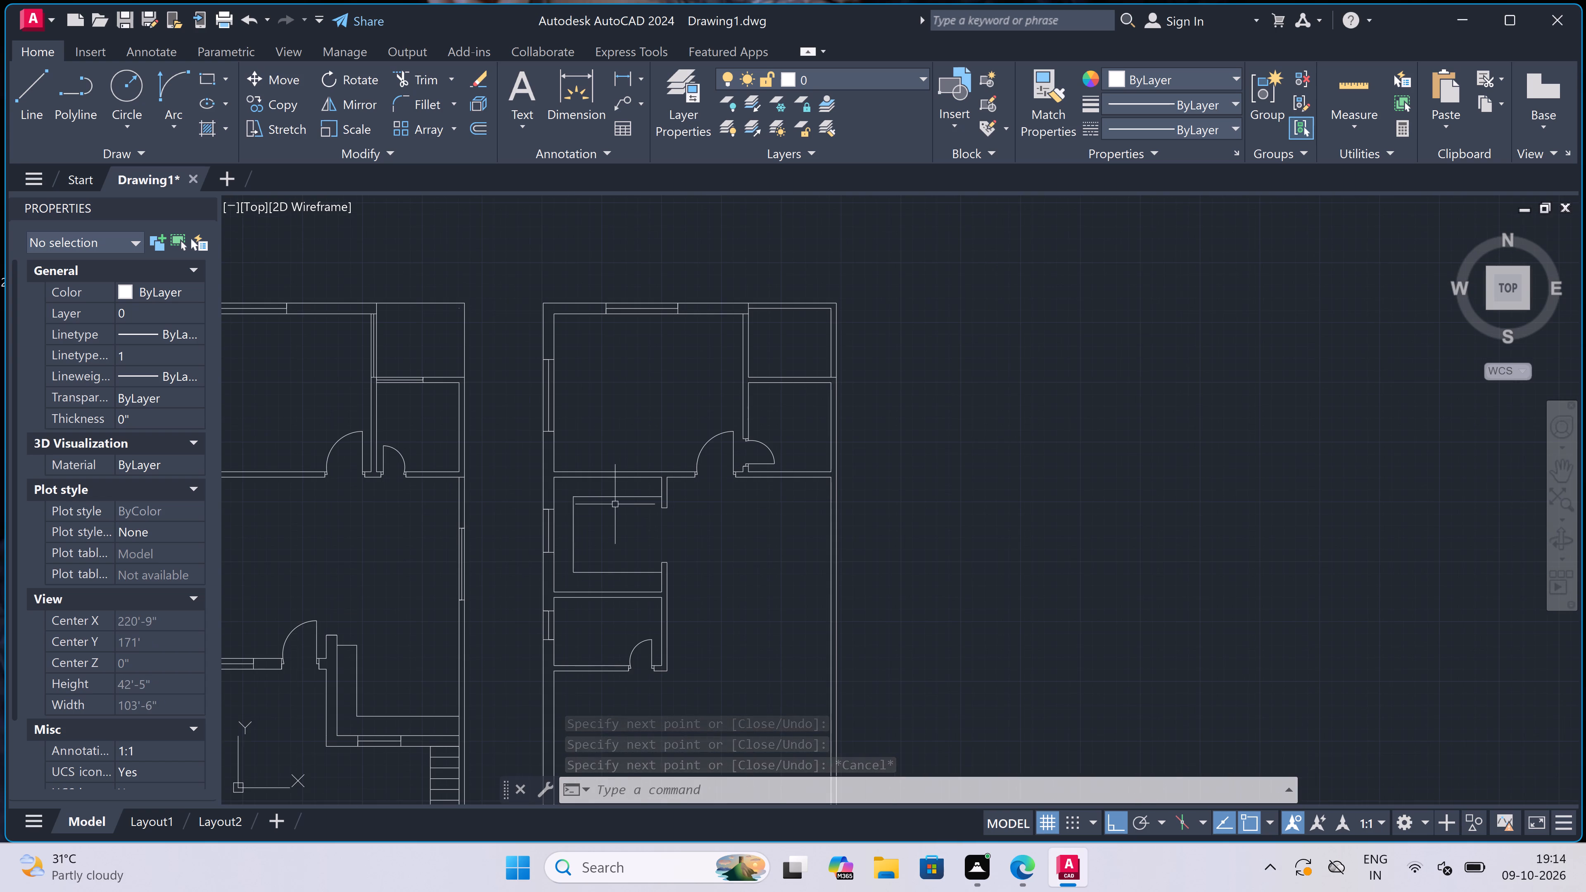
scroll(713, 357, down, 3)
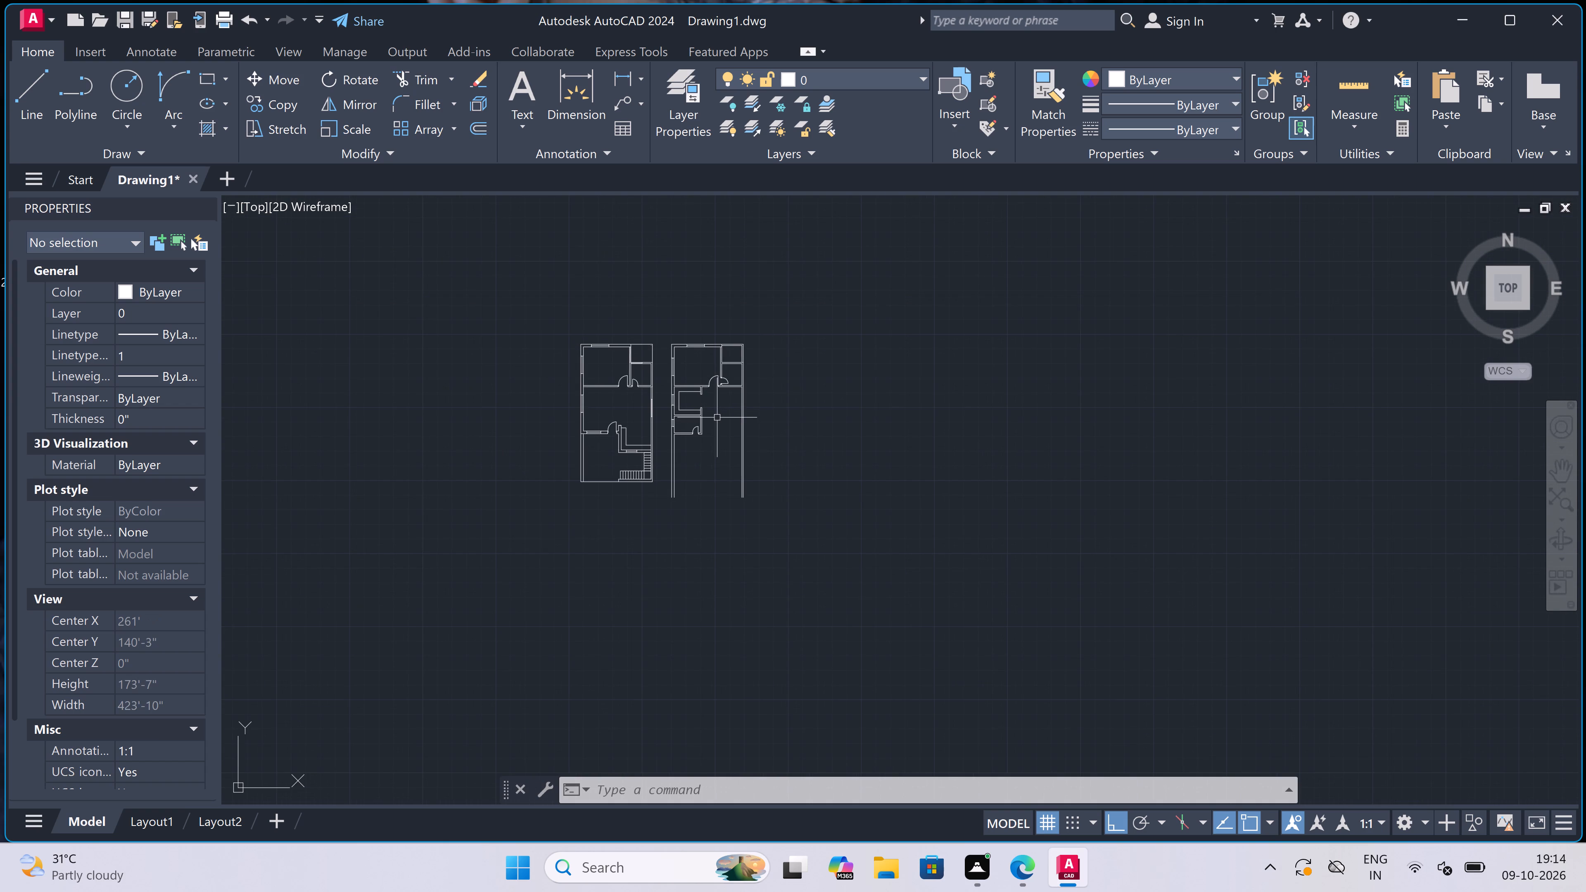
scroll(686, 441, up, 2)
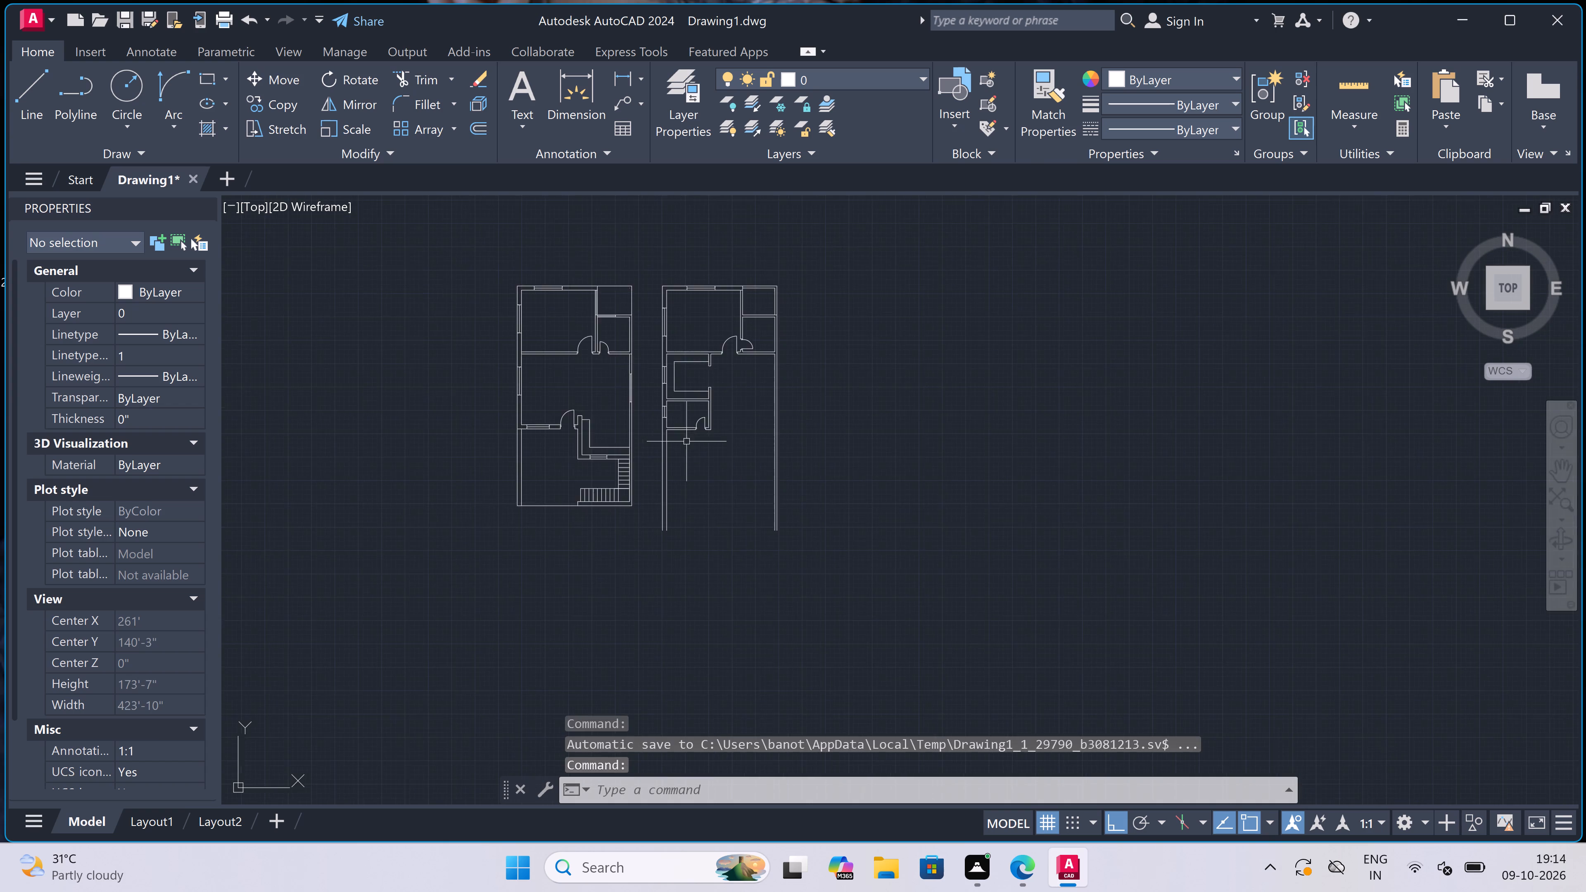
scroll(686, 441, up, 1)
key(o)
key(space)
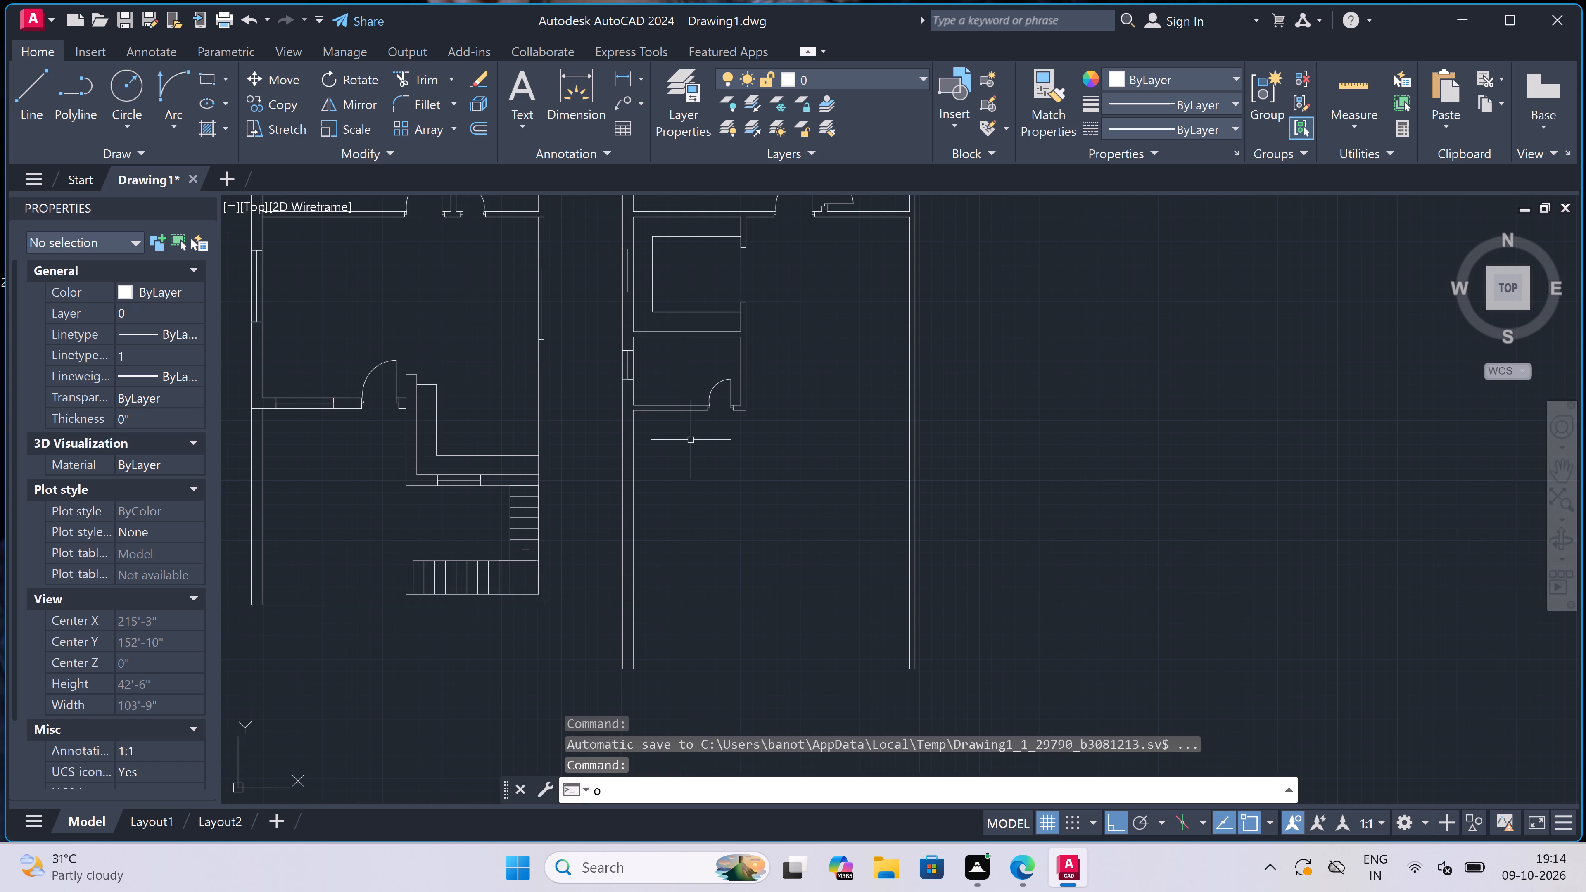
scroll(671, 446, up, 1)
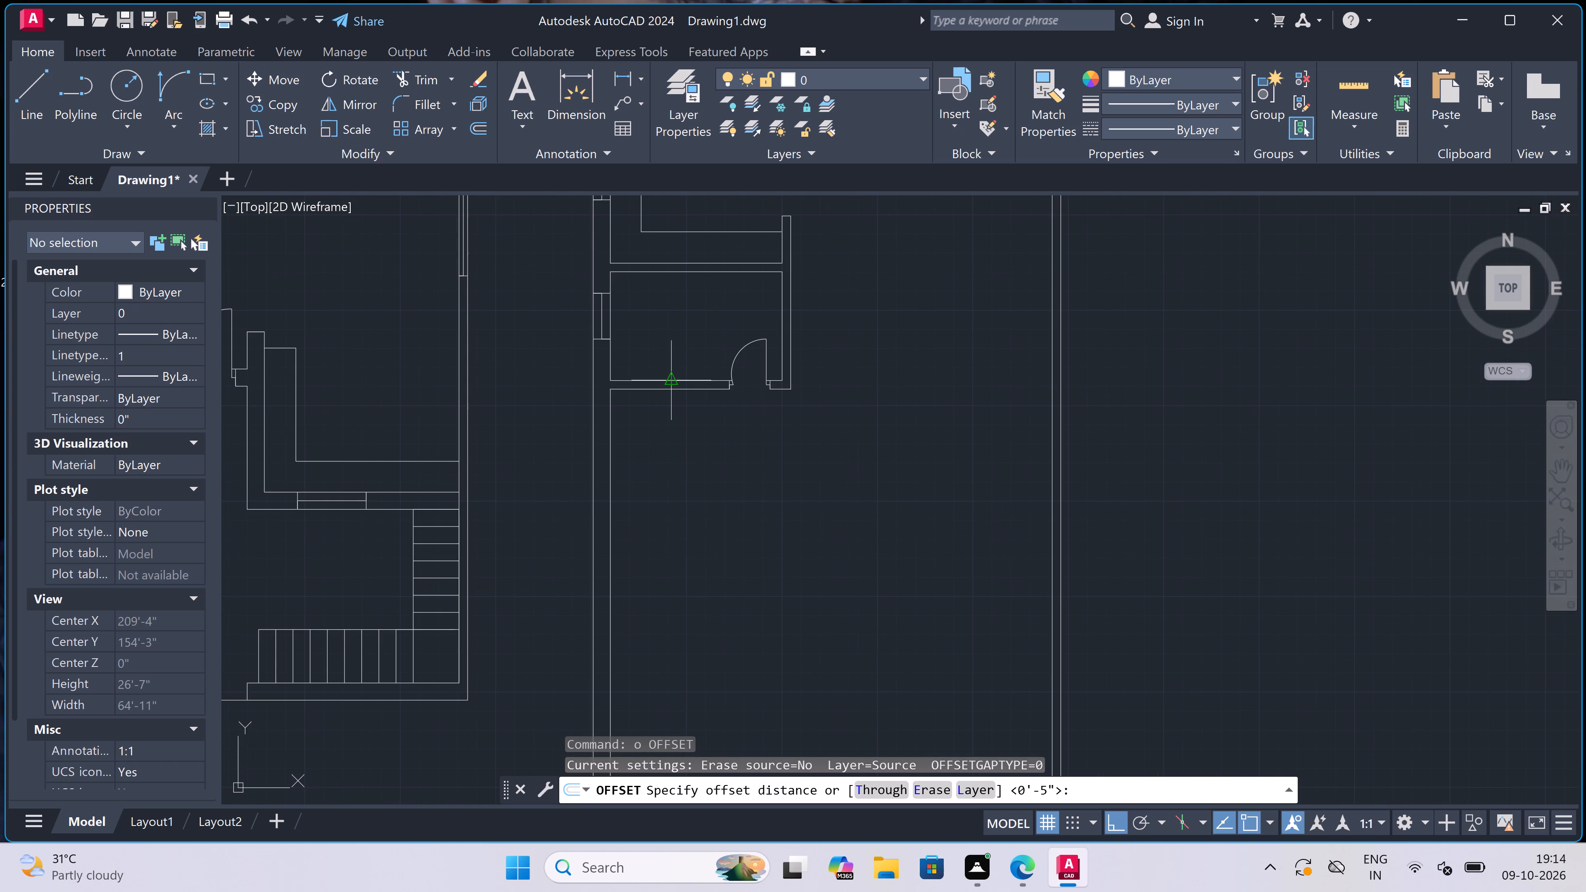
click(666, 391)
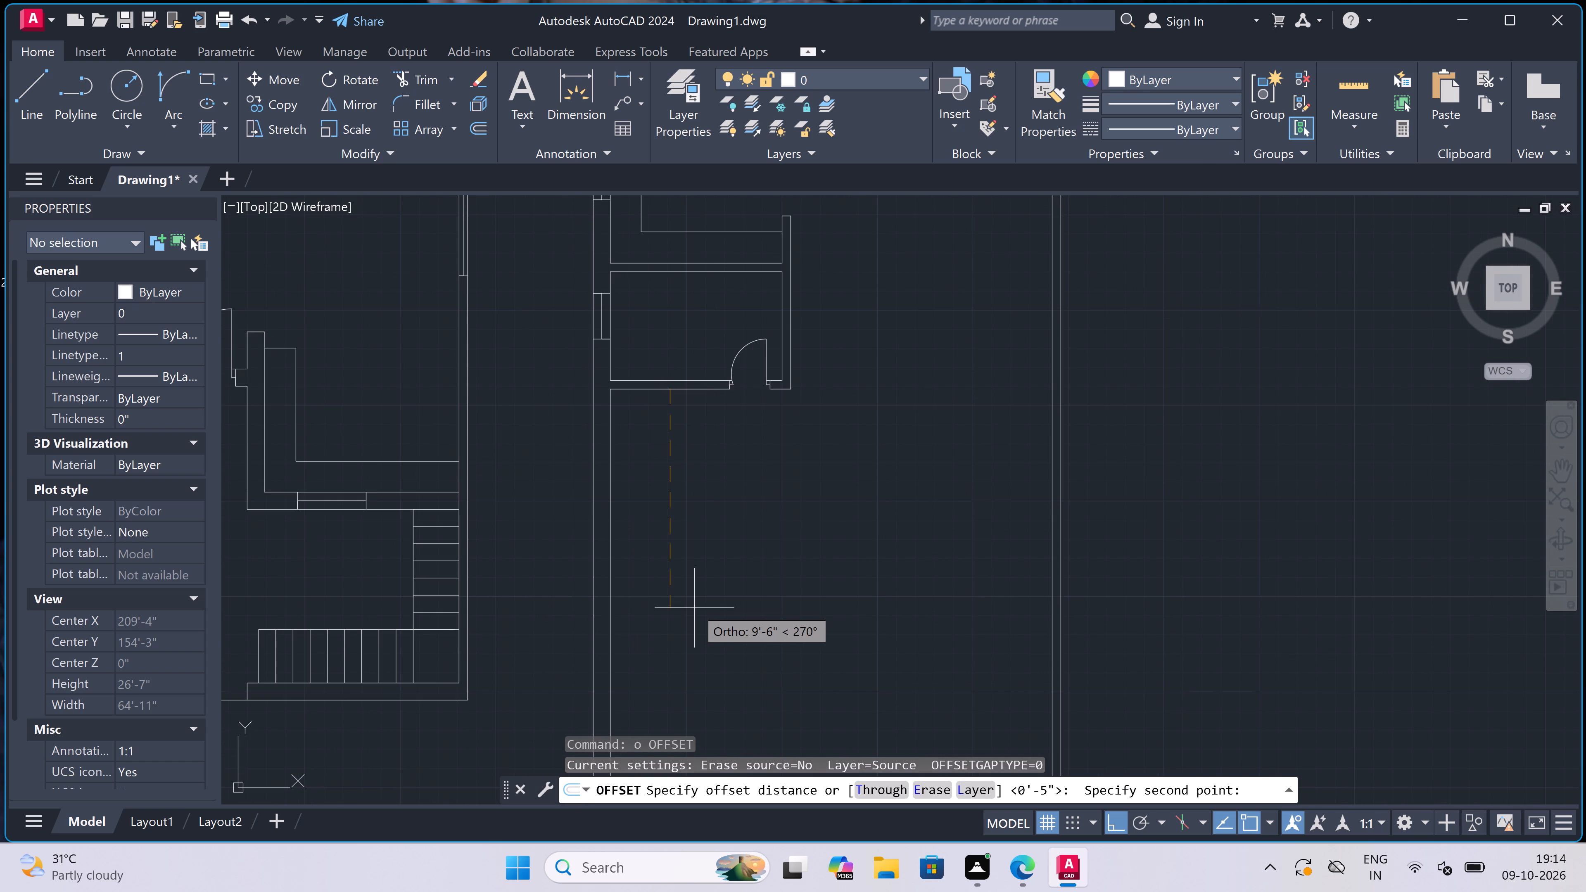
text(10'6)
text(")
key(space)
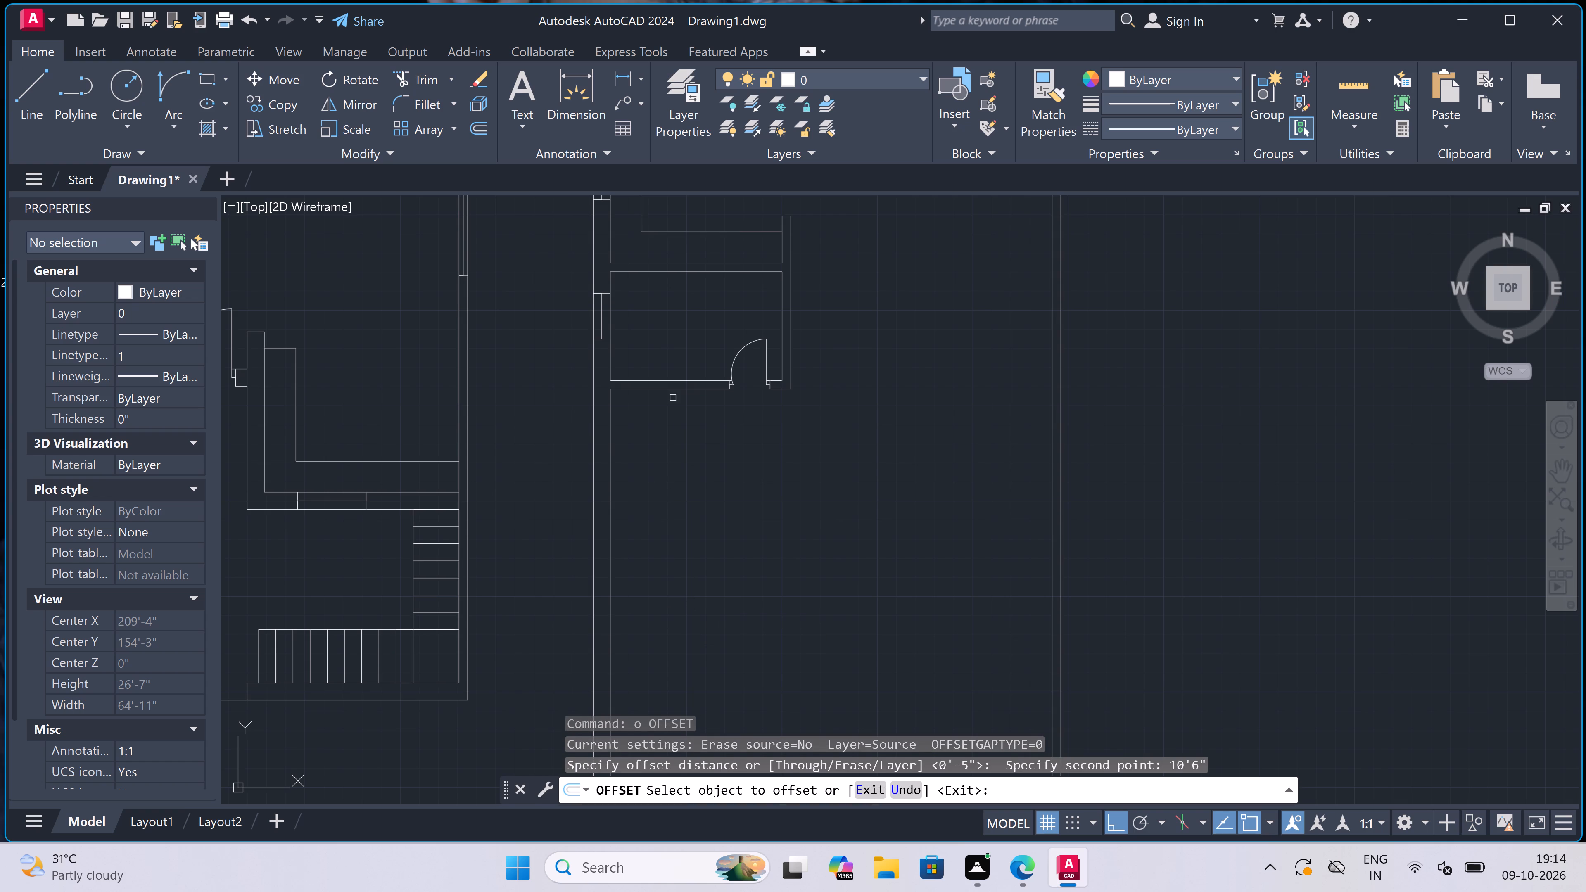
drag(685, 391, 686, 411)
click(720, 534)
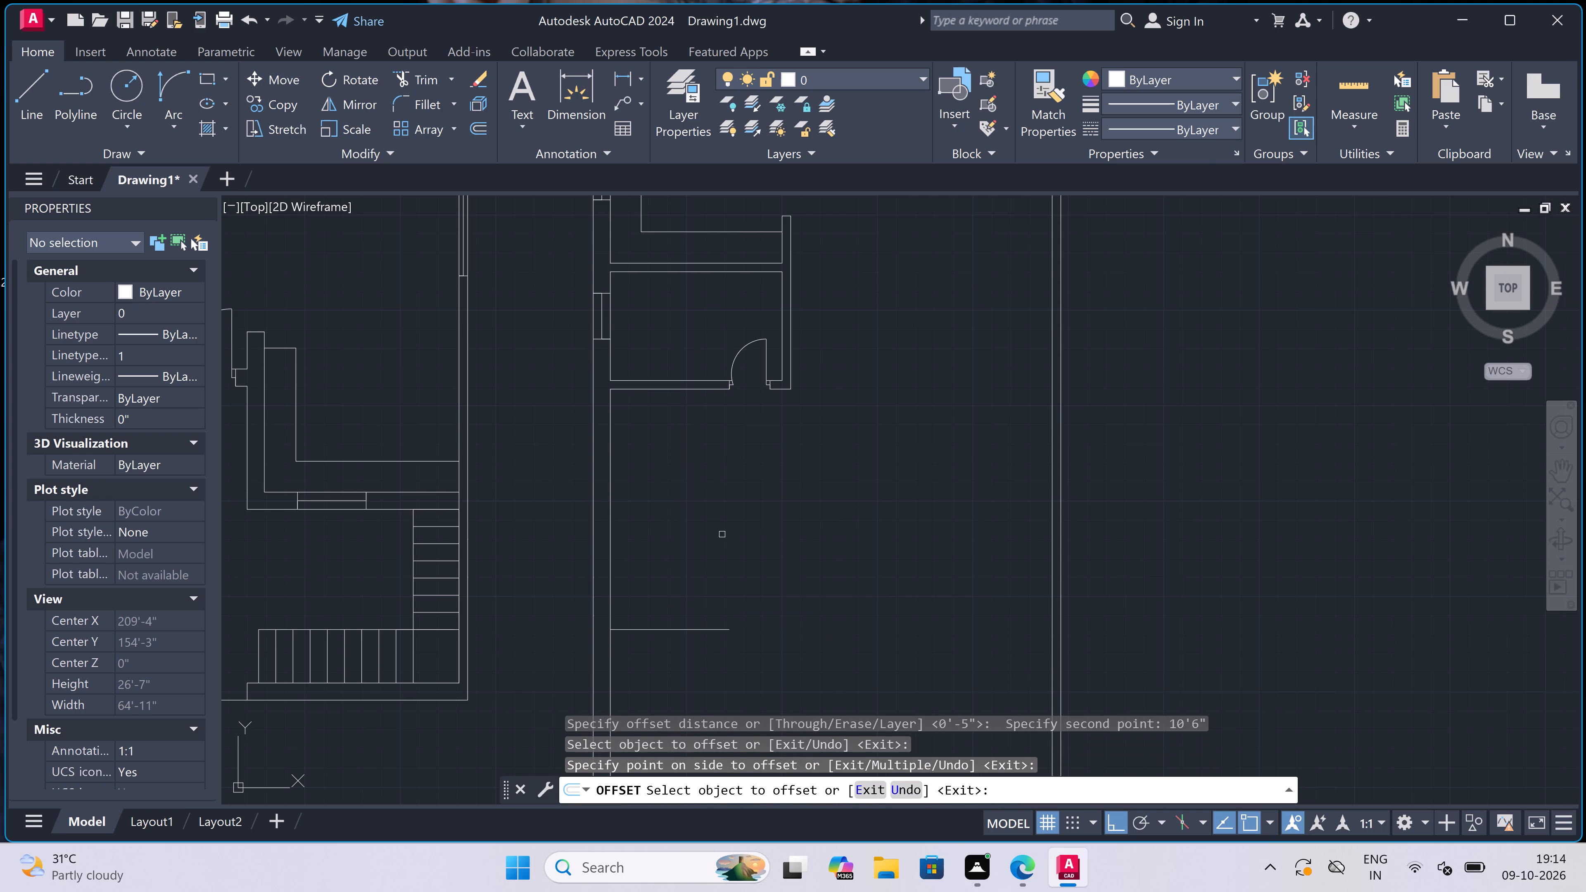
key(Escape)
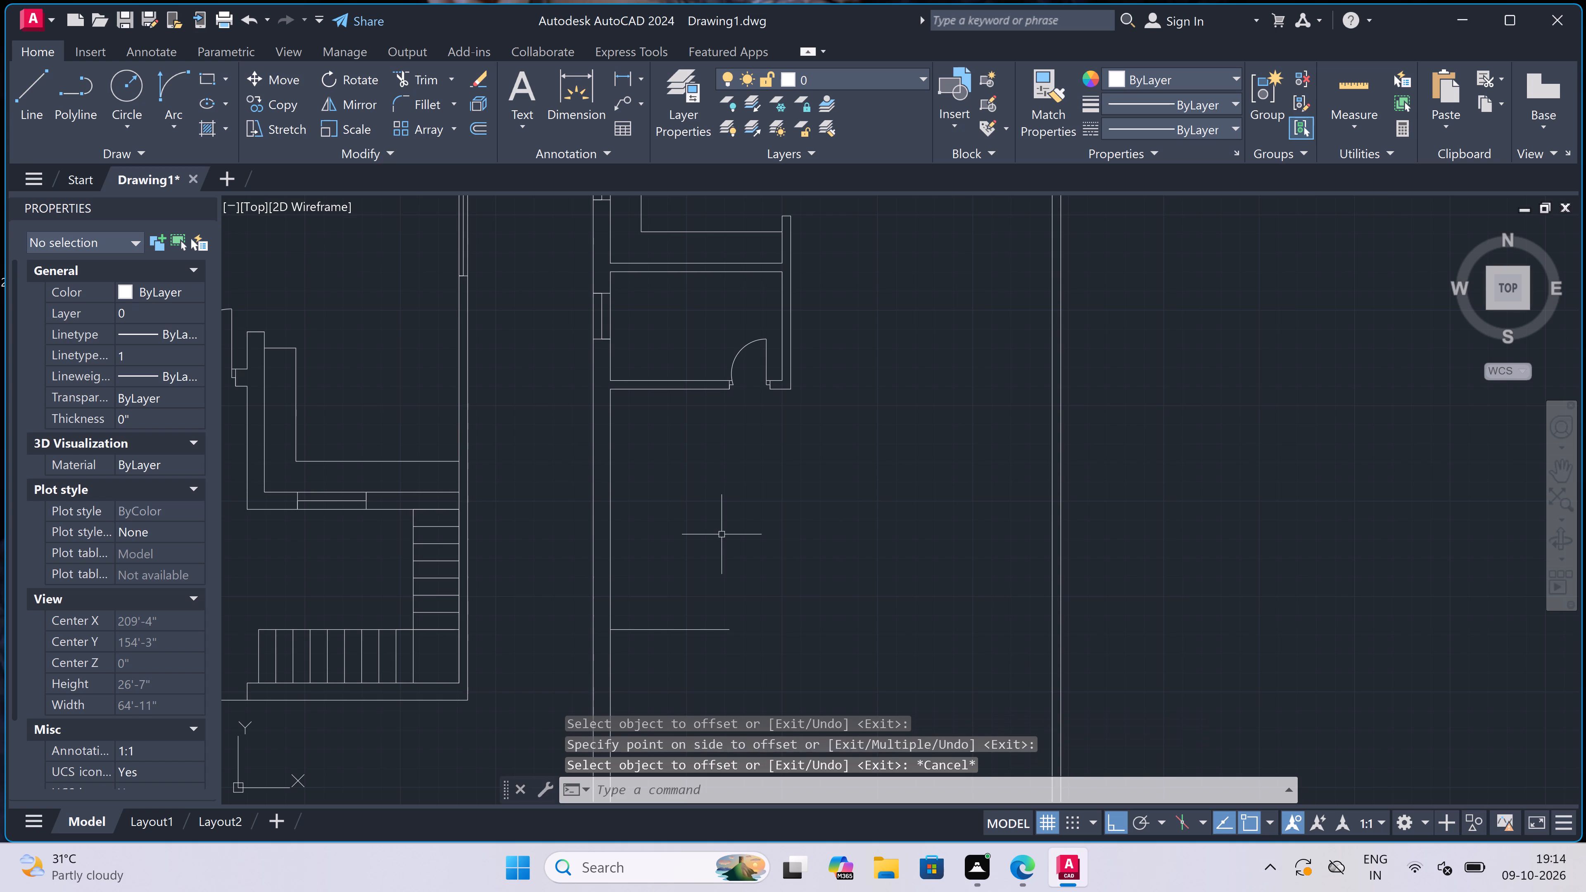
Offset the new south line 4.5" further south to form the partition's second face.
key(space)
scroll(725, 506, down, 2)
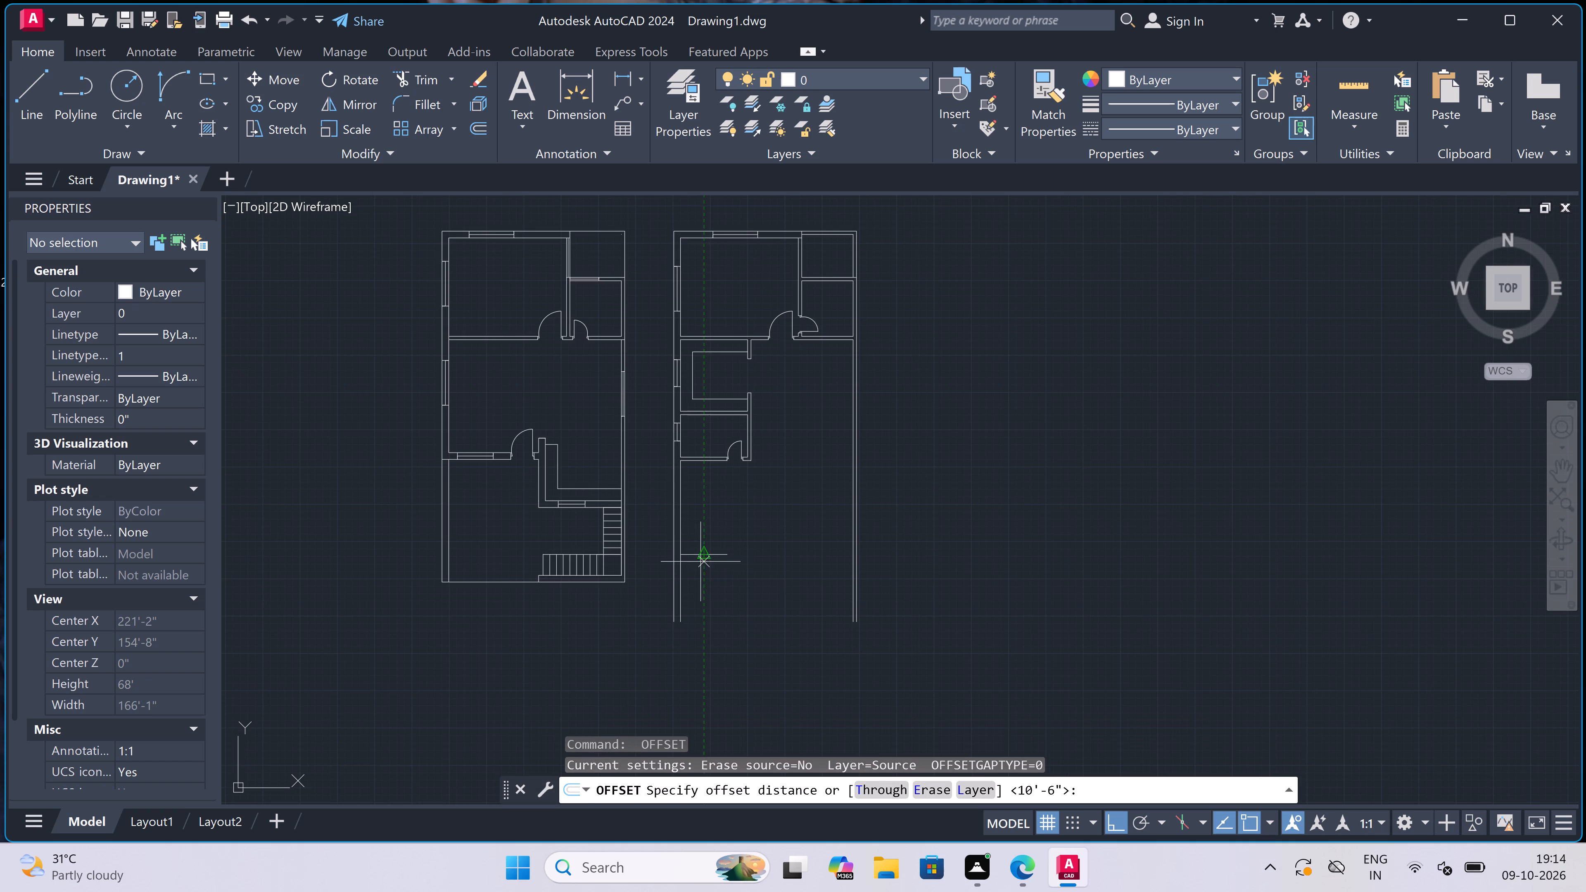
scroll(700, 572, up, 3)
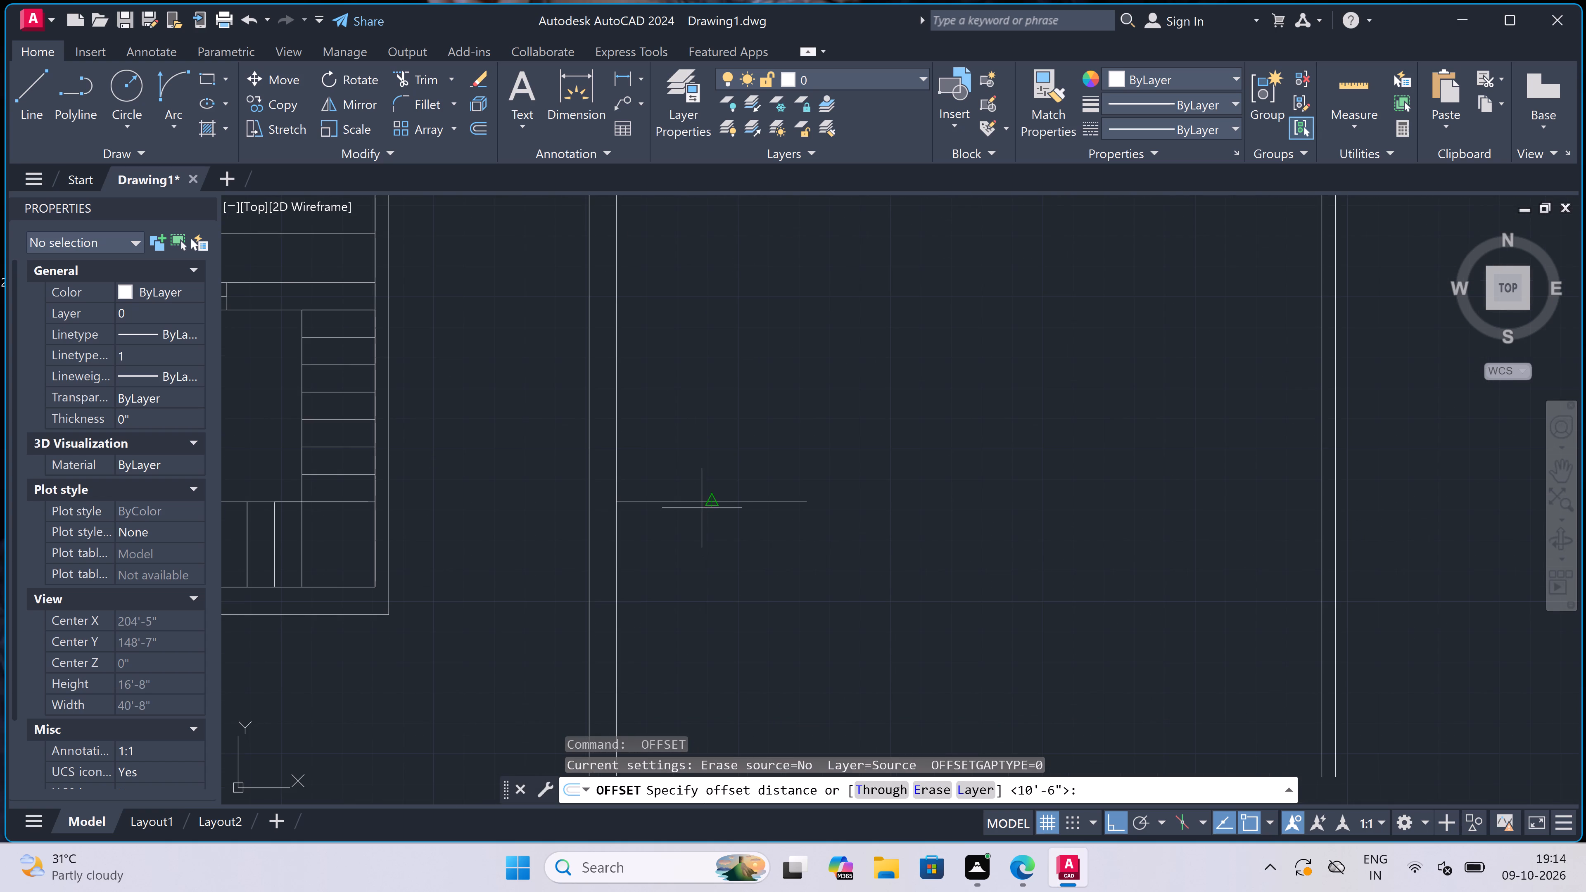
click(718, 497)
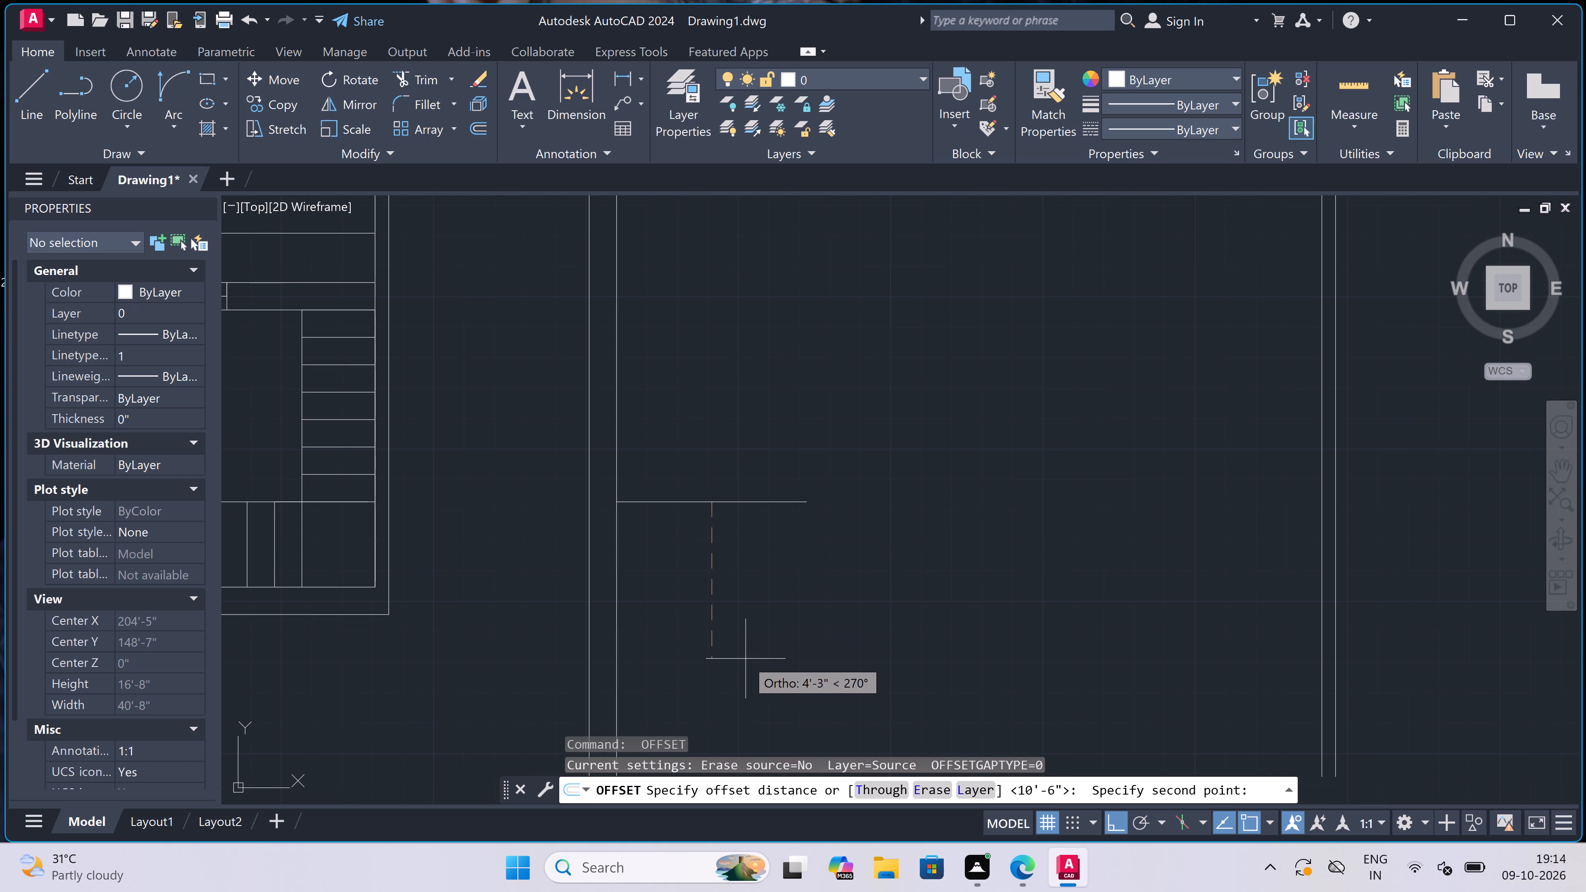
key(4)
text(.5)
text(")
key(space)
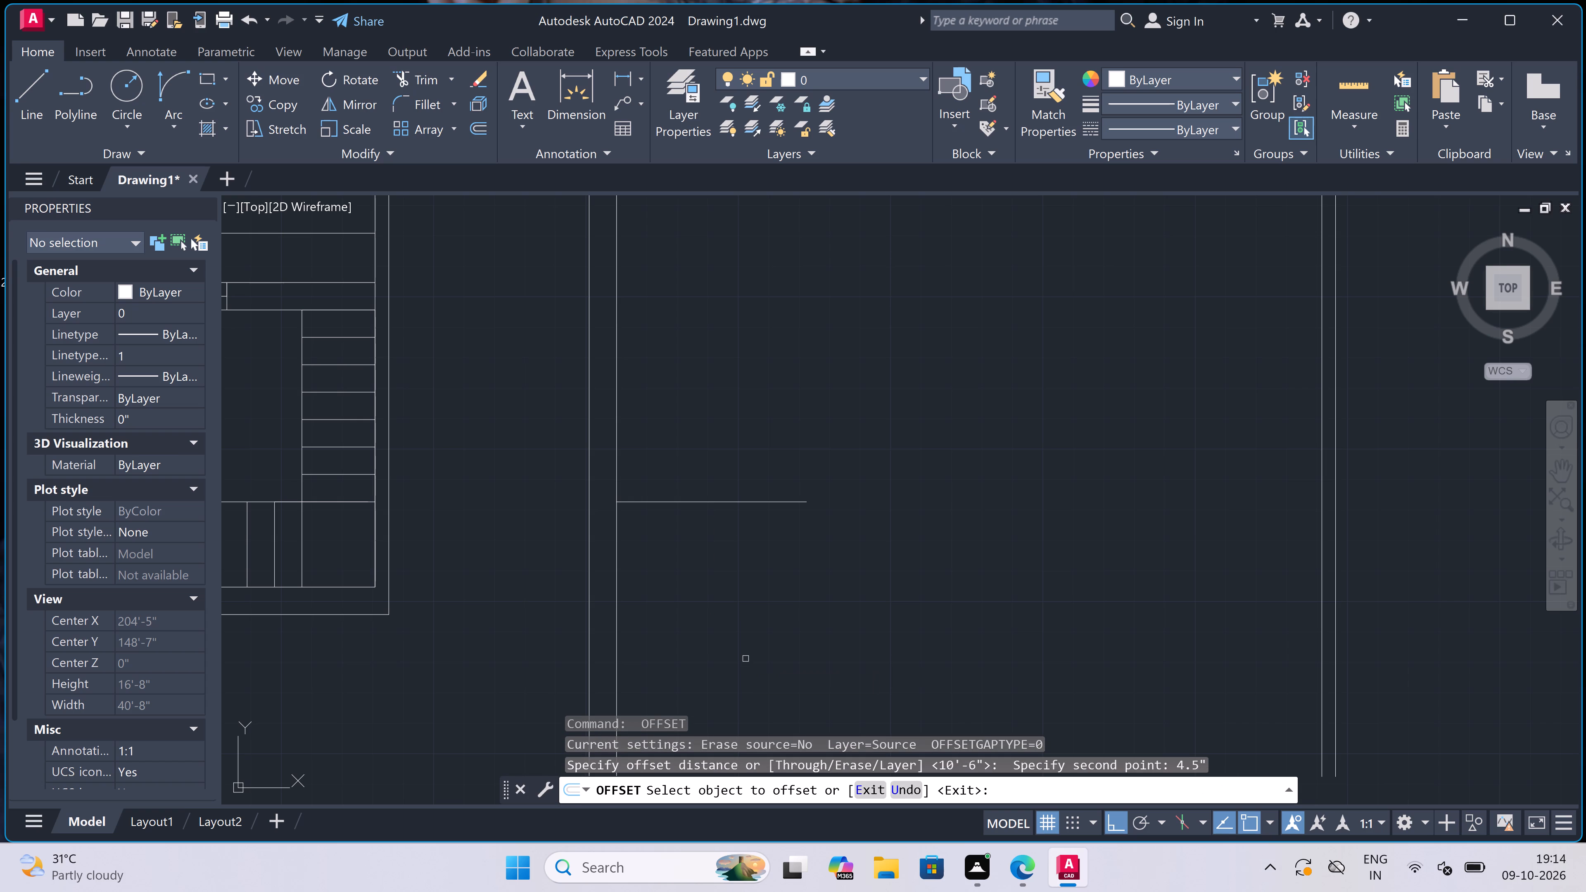
click(715, 502)
click(712, 603)
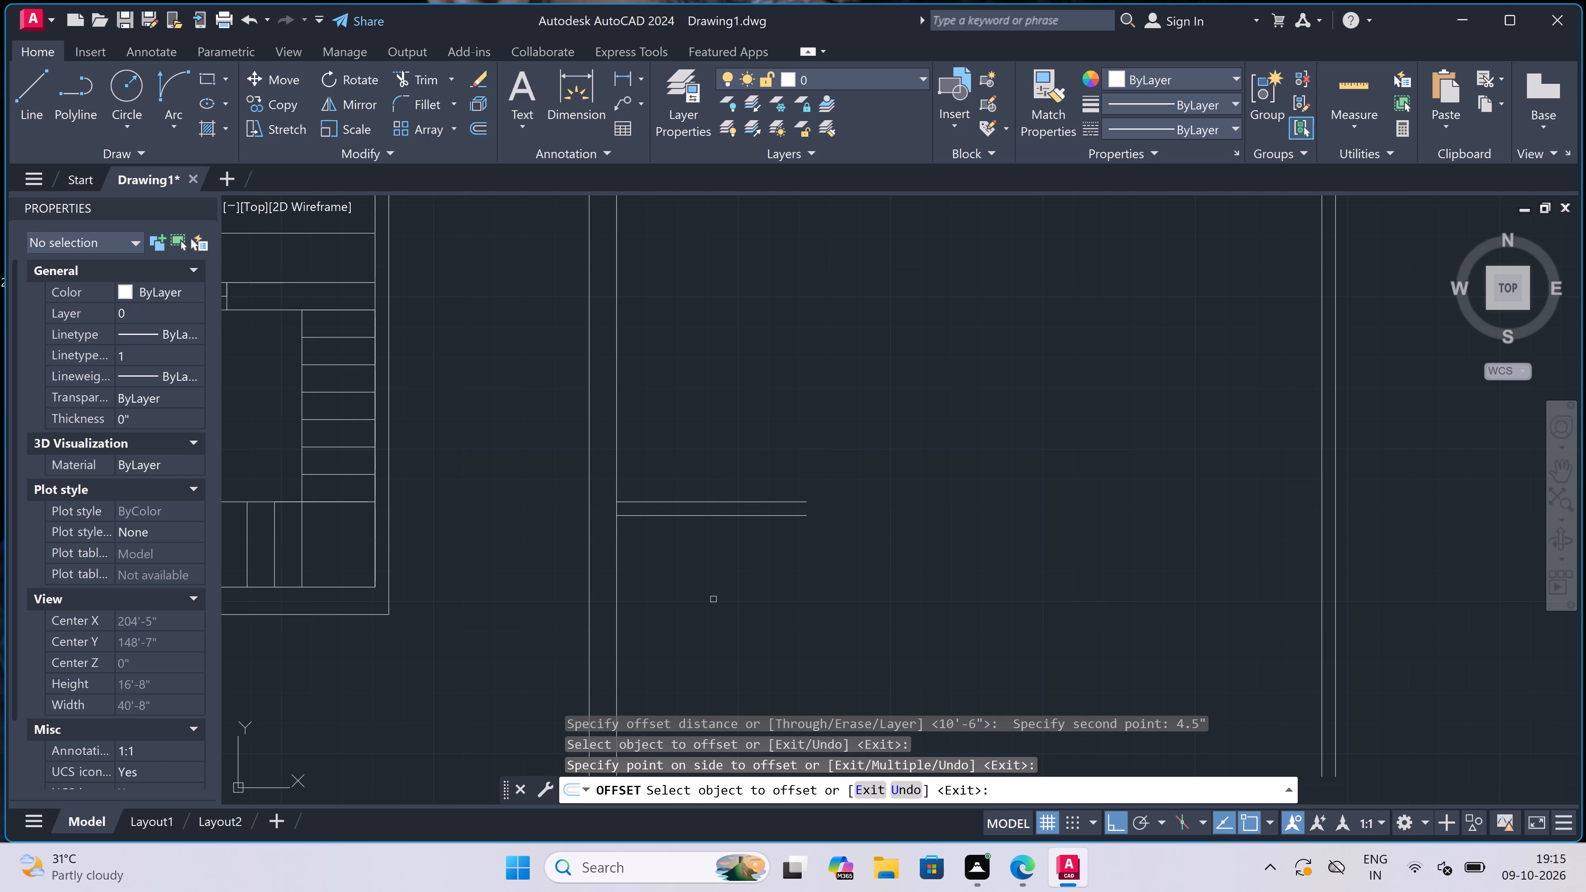
key(Escape)
Offset the new partition's south face 3' southward.
key(space)
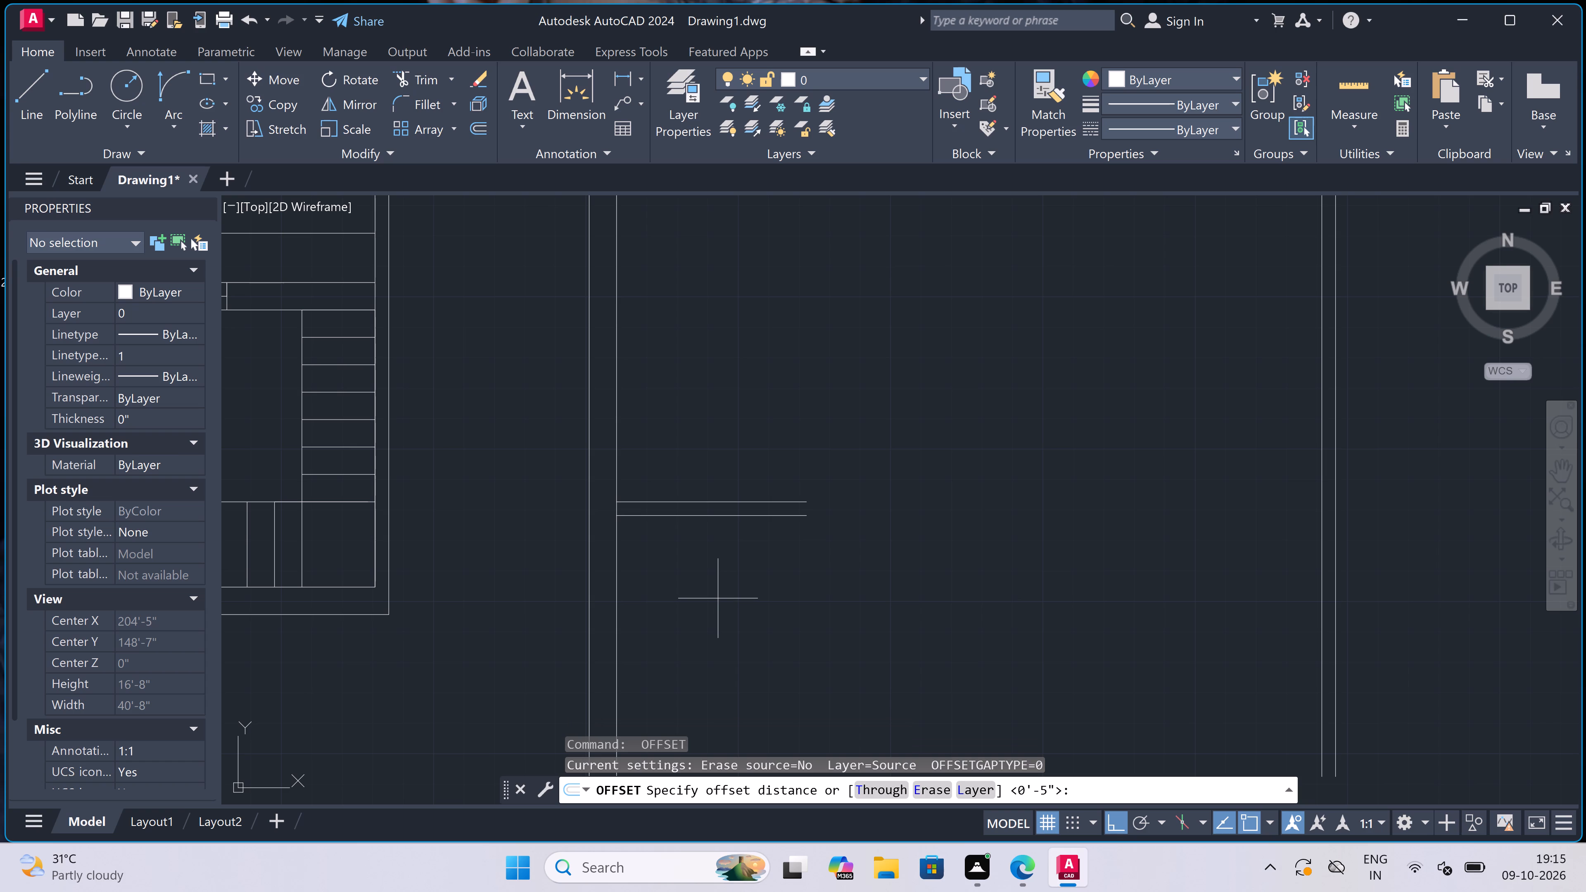
scroll(715, 573, up, 1)
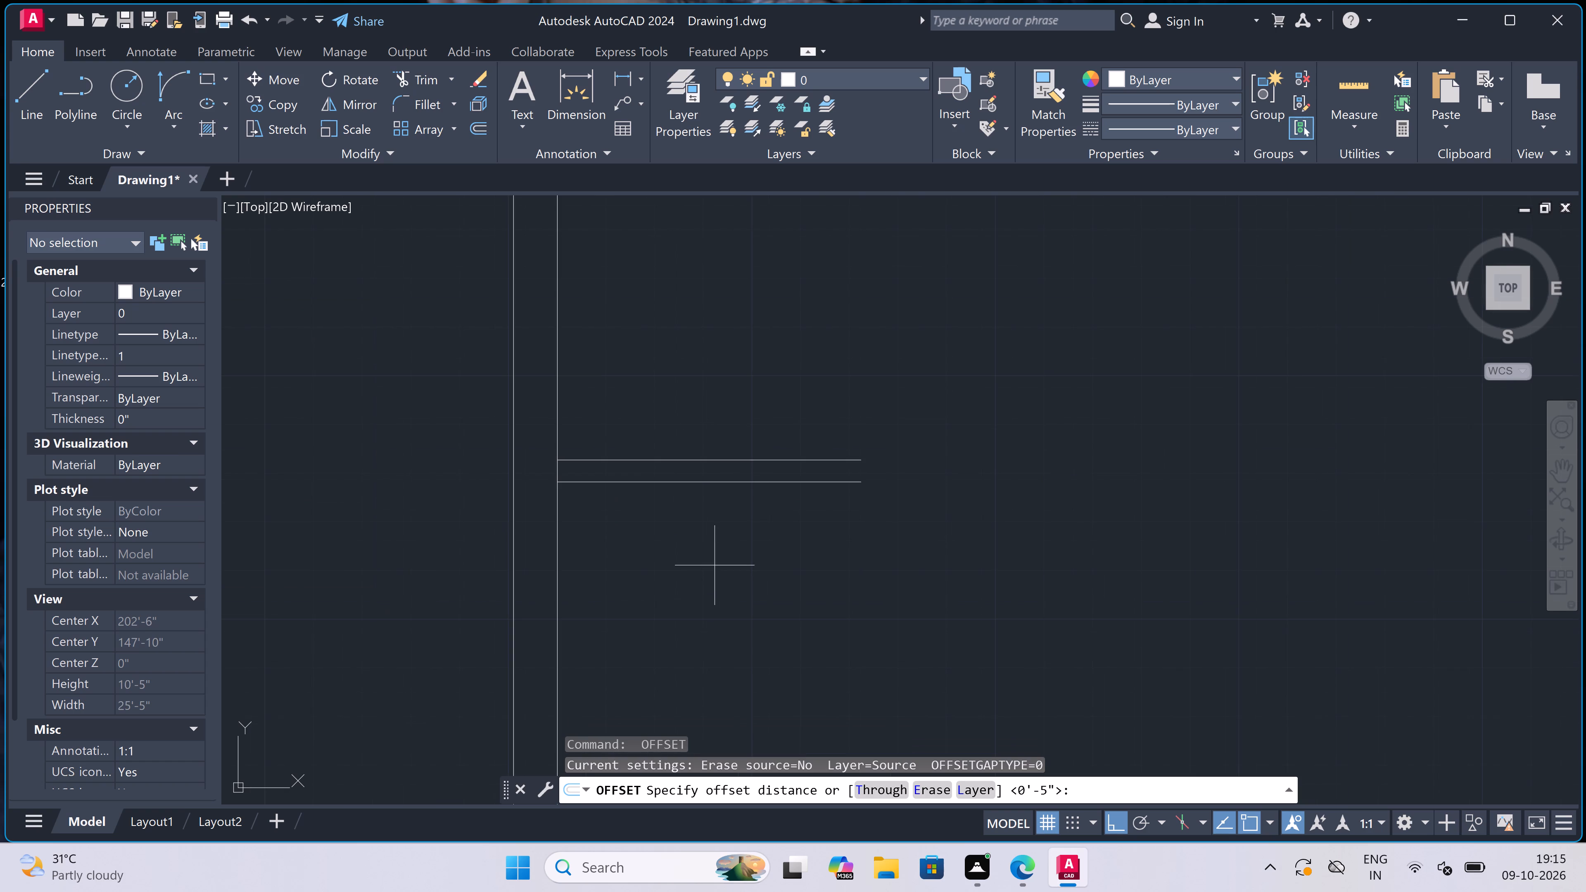
scroll(738, 479, up, 1)
click(738, 482)
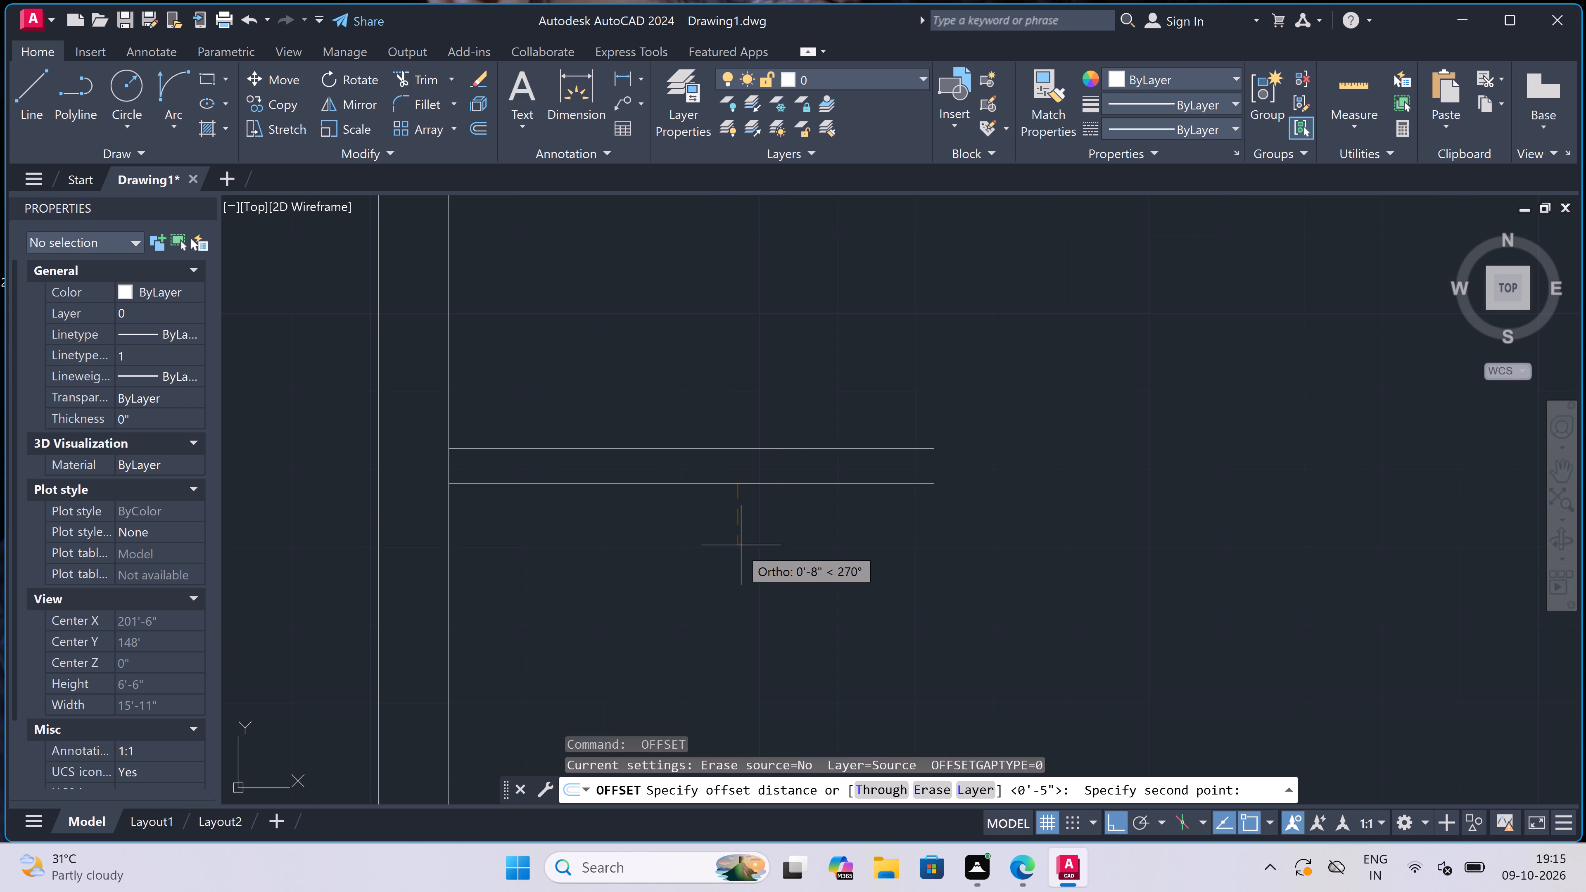
scroll(738, 547, down, 2)
scroll(739, 664, up, 2)
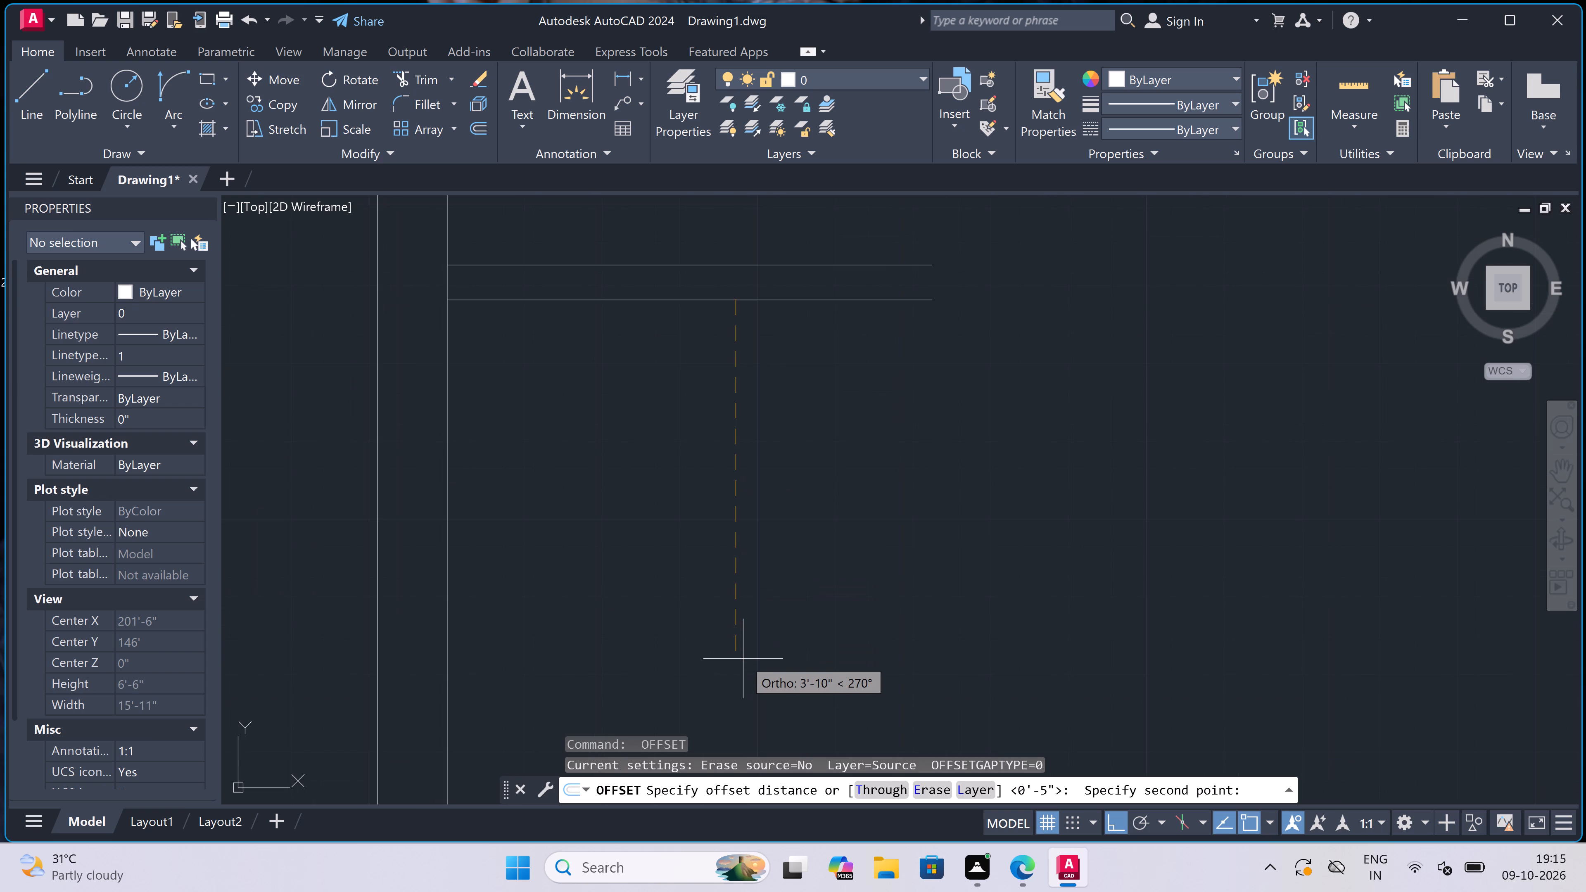
key(3)
text(')
key(space)
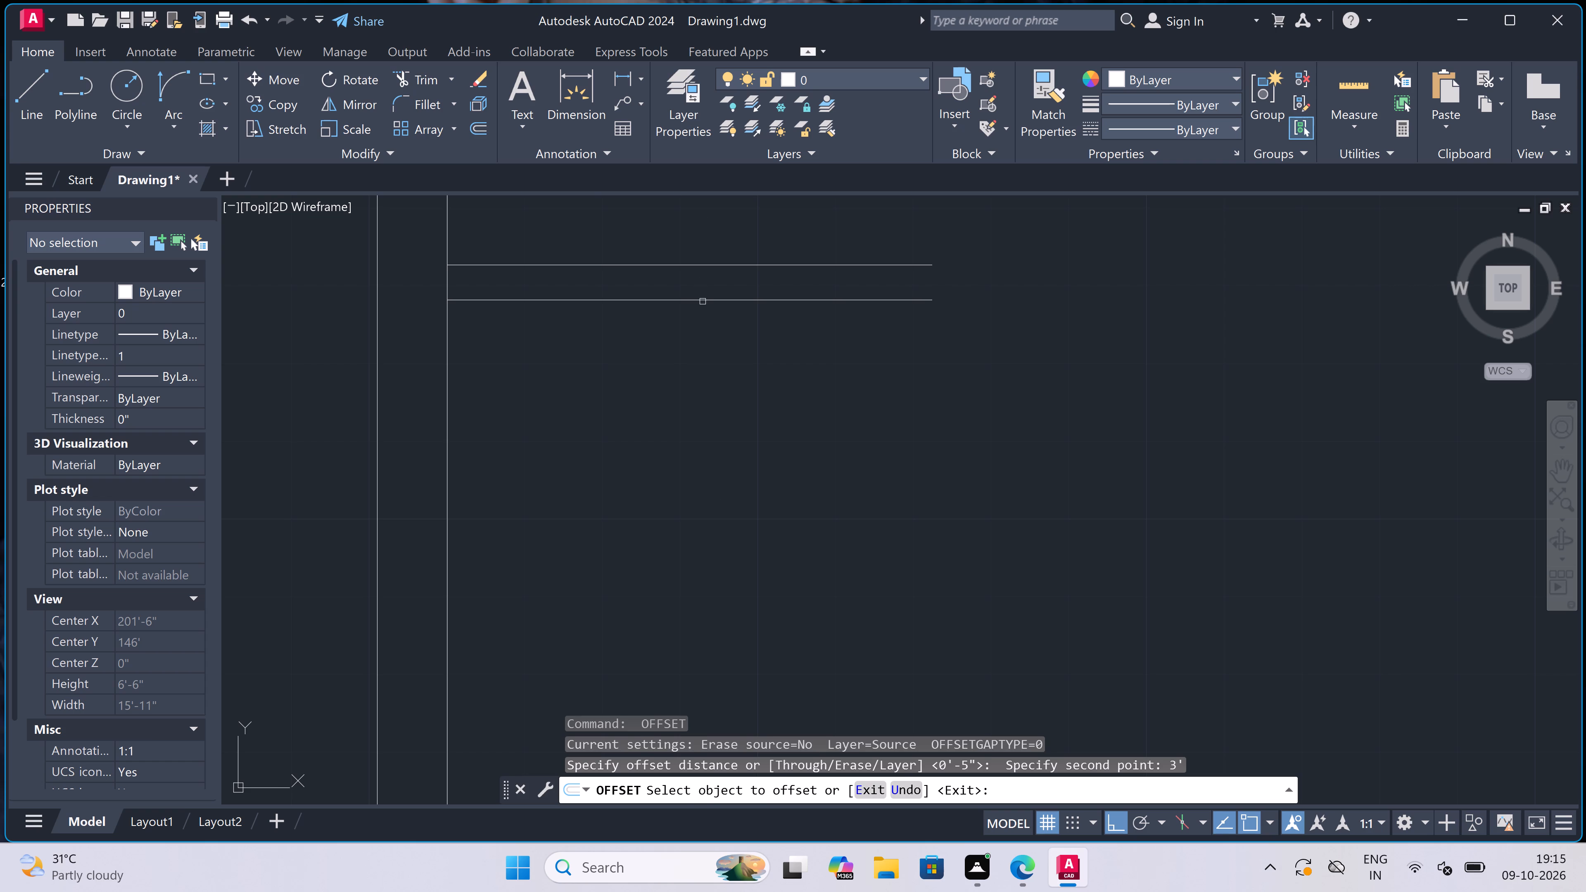
drag(703, 301, 705, 320)
click(714, 443)
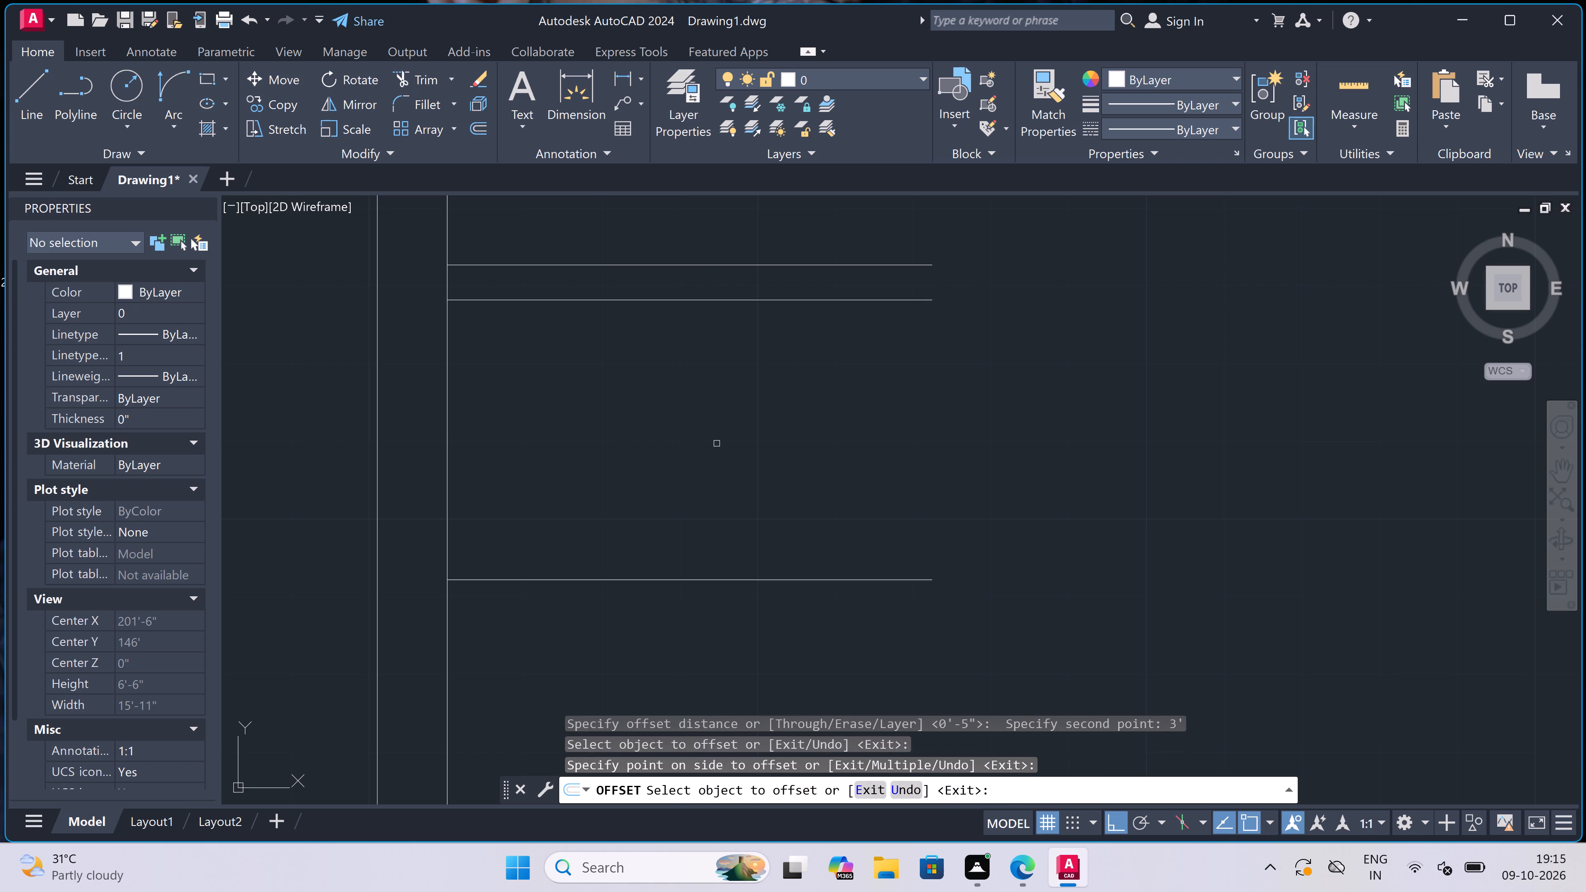
key(Escape)
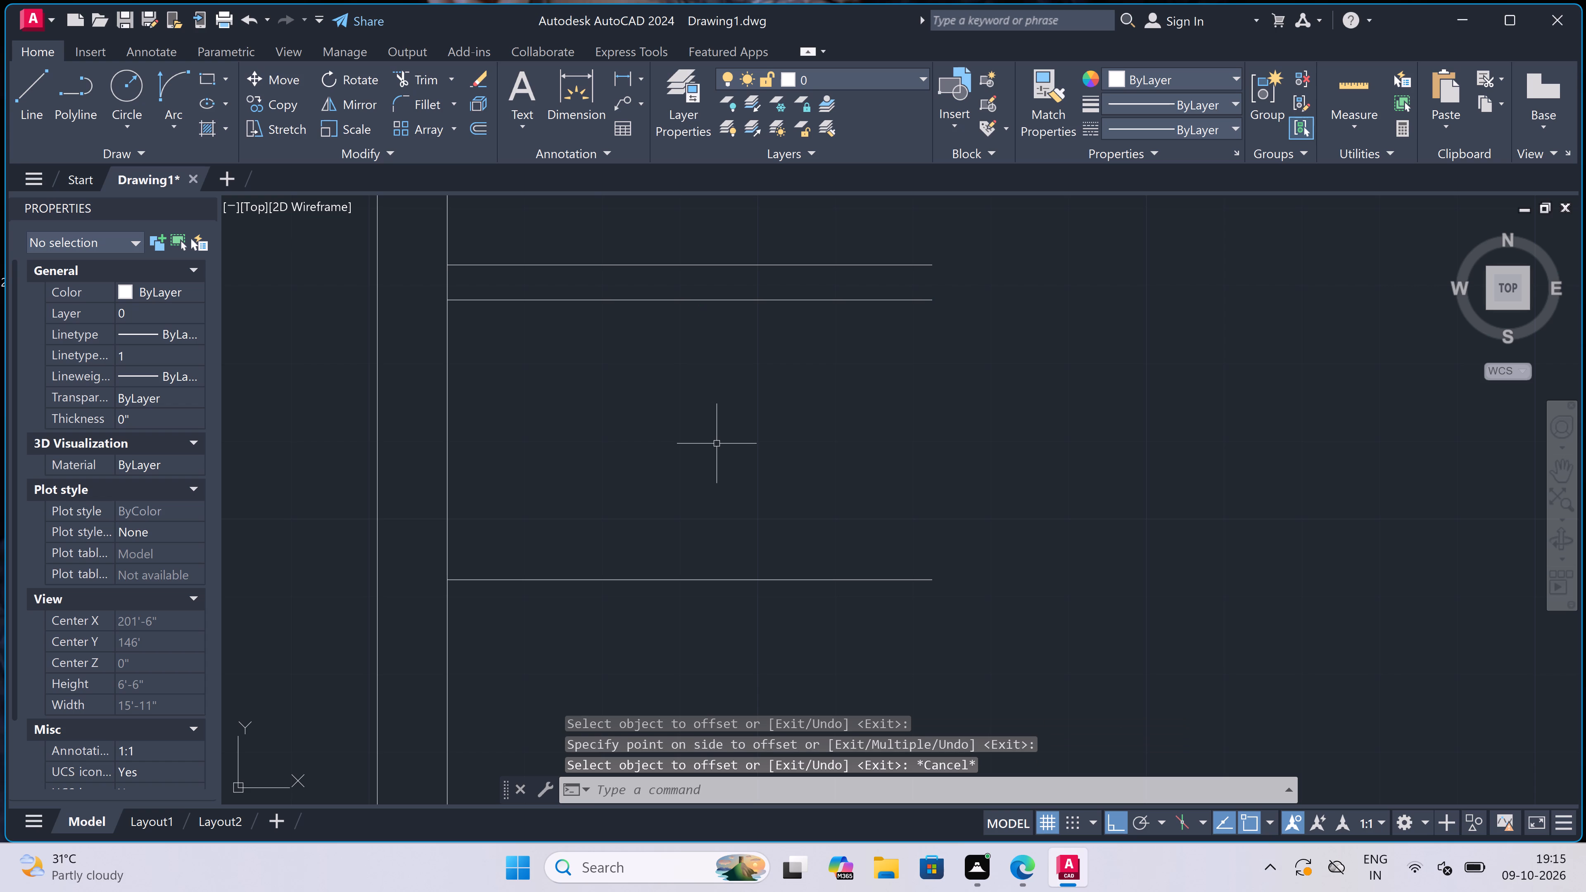
Offset the southernmost partition line 4.5" further south to form its second face in the second plan.
key(space)
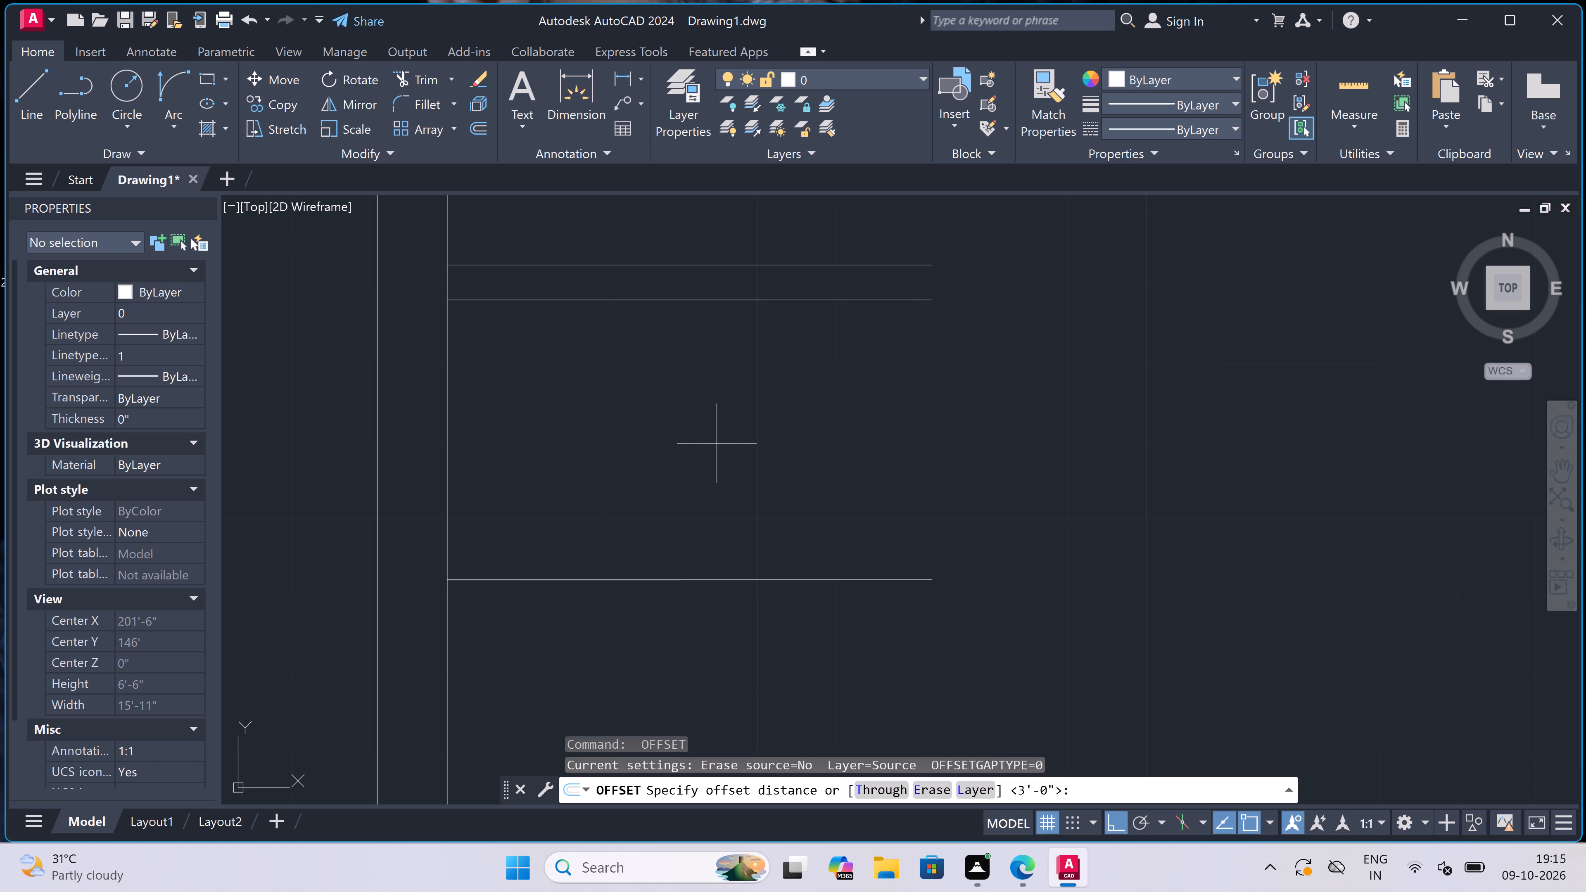
scroll(716, 445, down, 1)
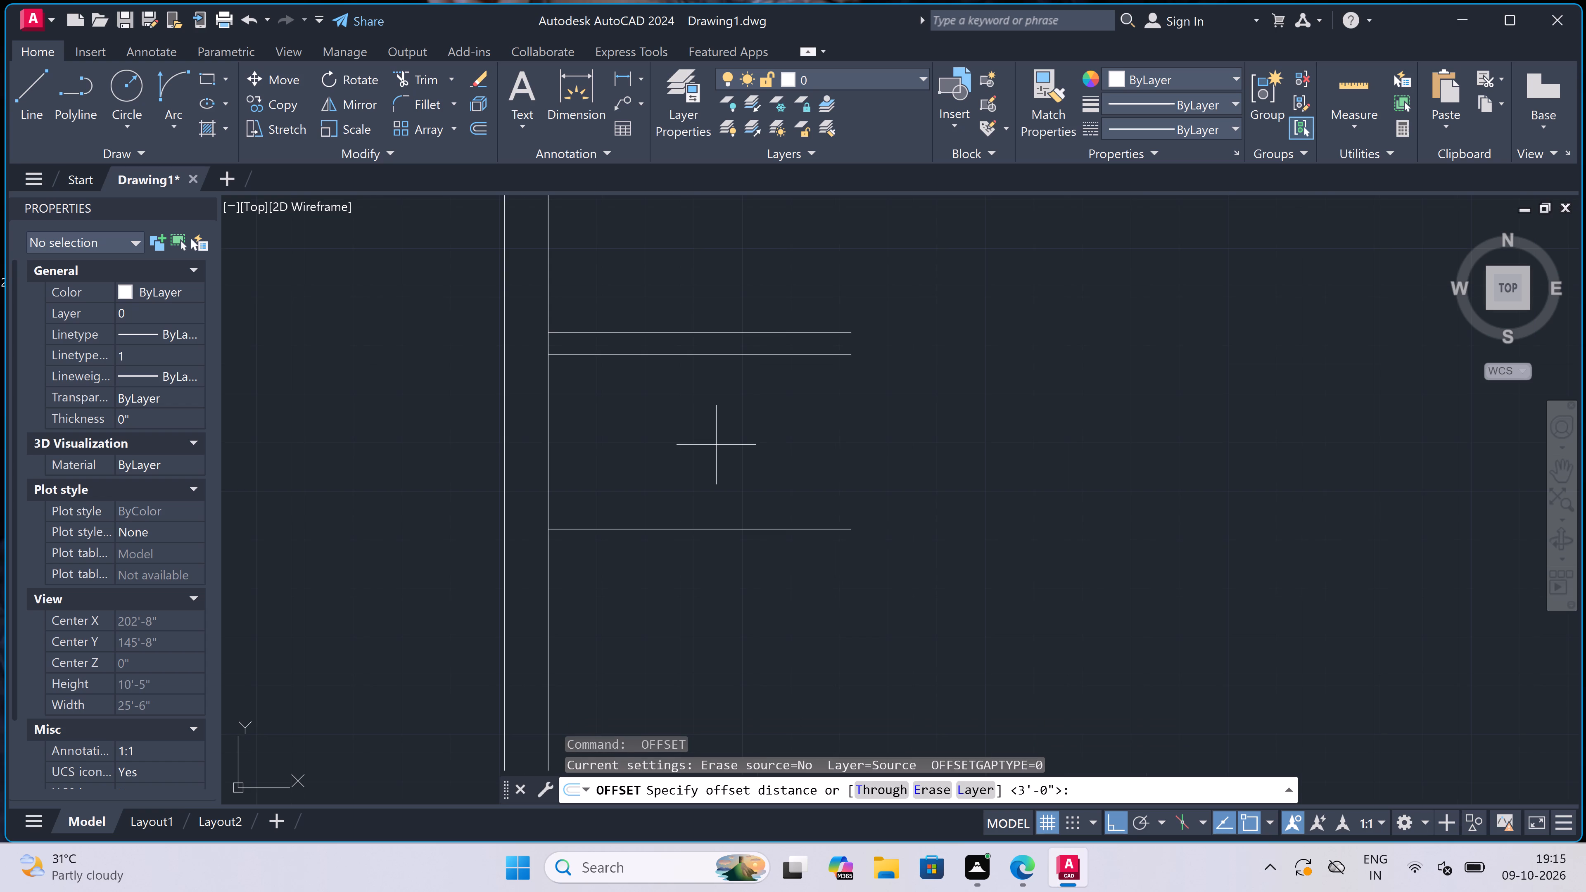
scroll(716, 445, down, 1)
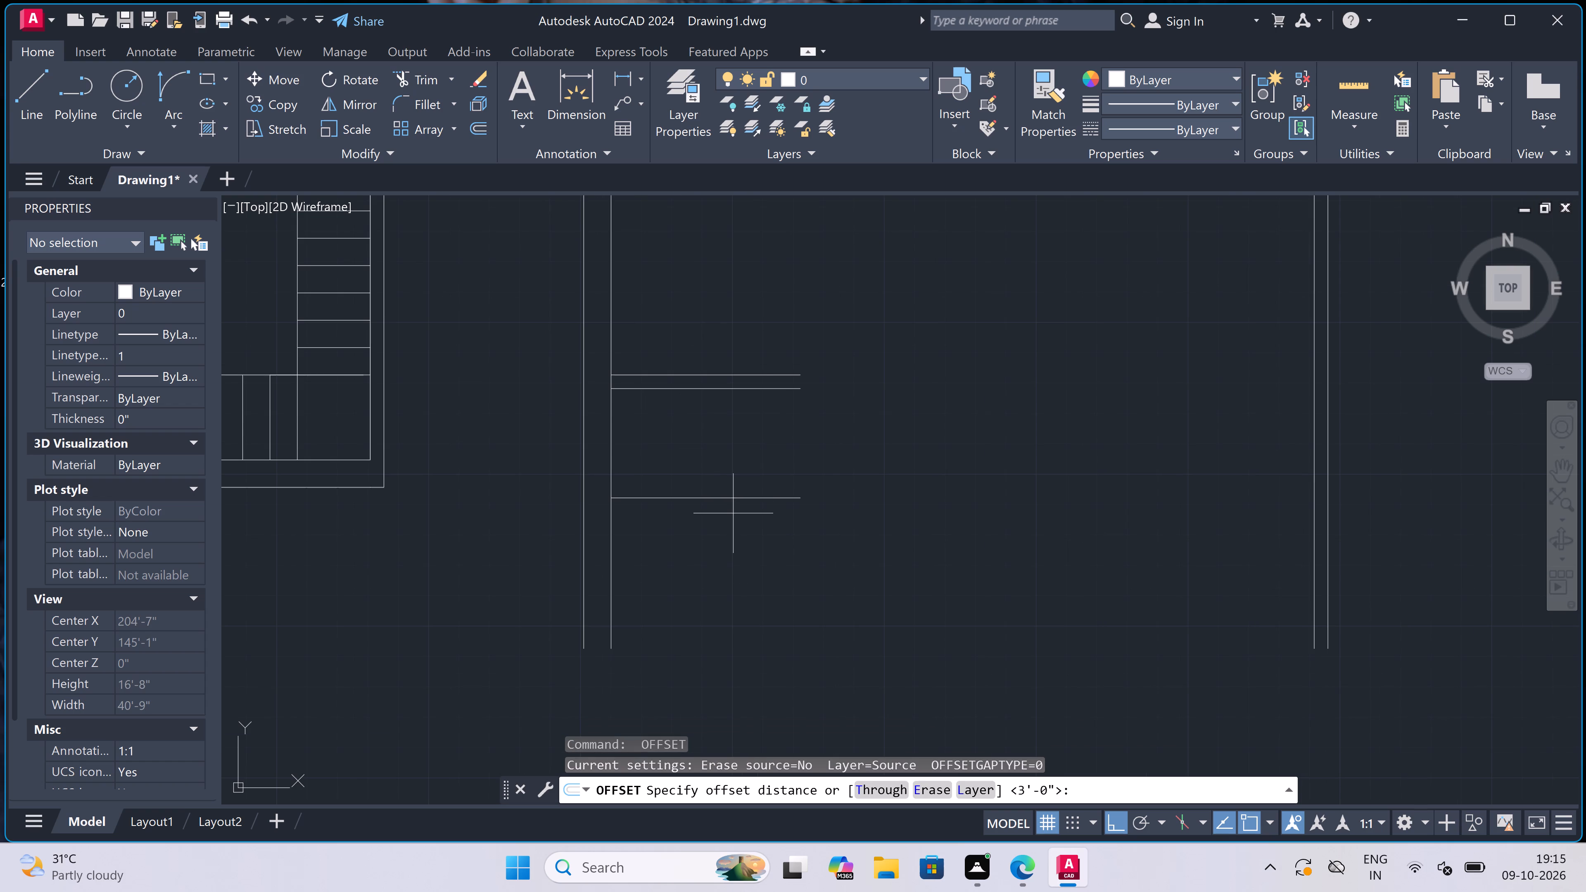
scroll(733, 513, up, 1)
click(734, 488)
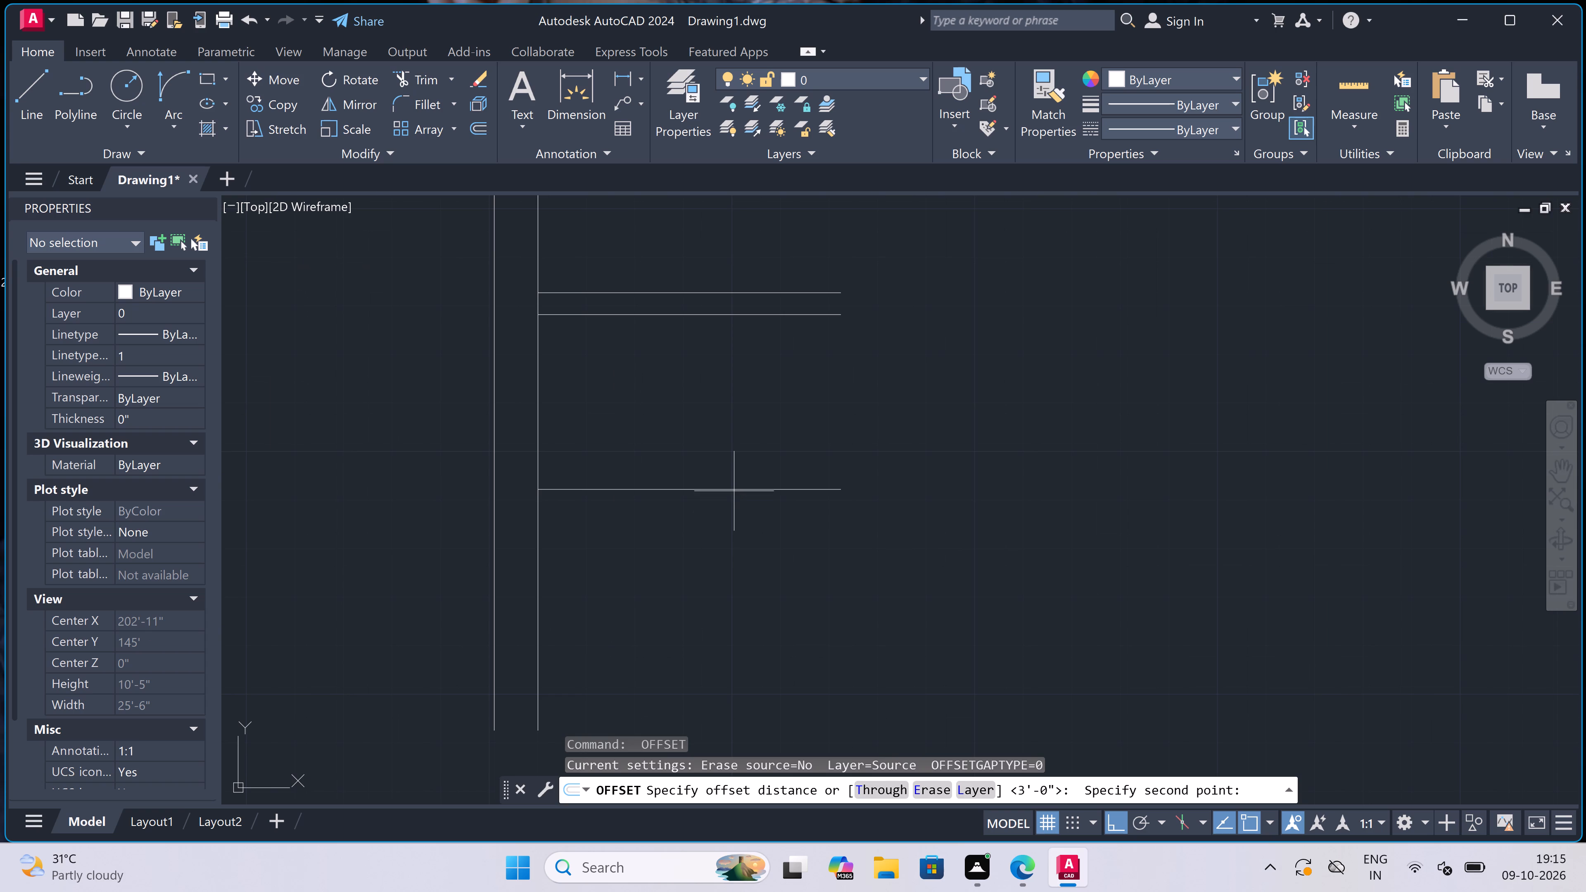
text(4.5)
text(")
key(space)
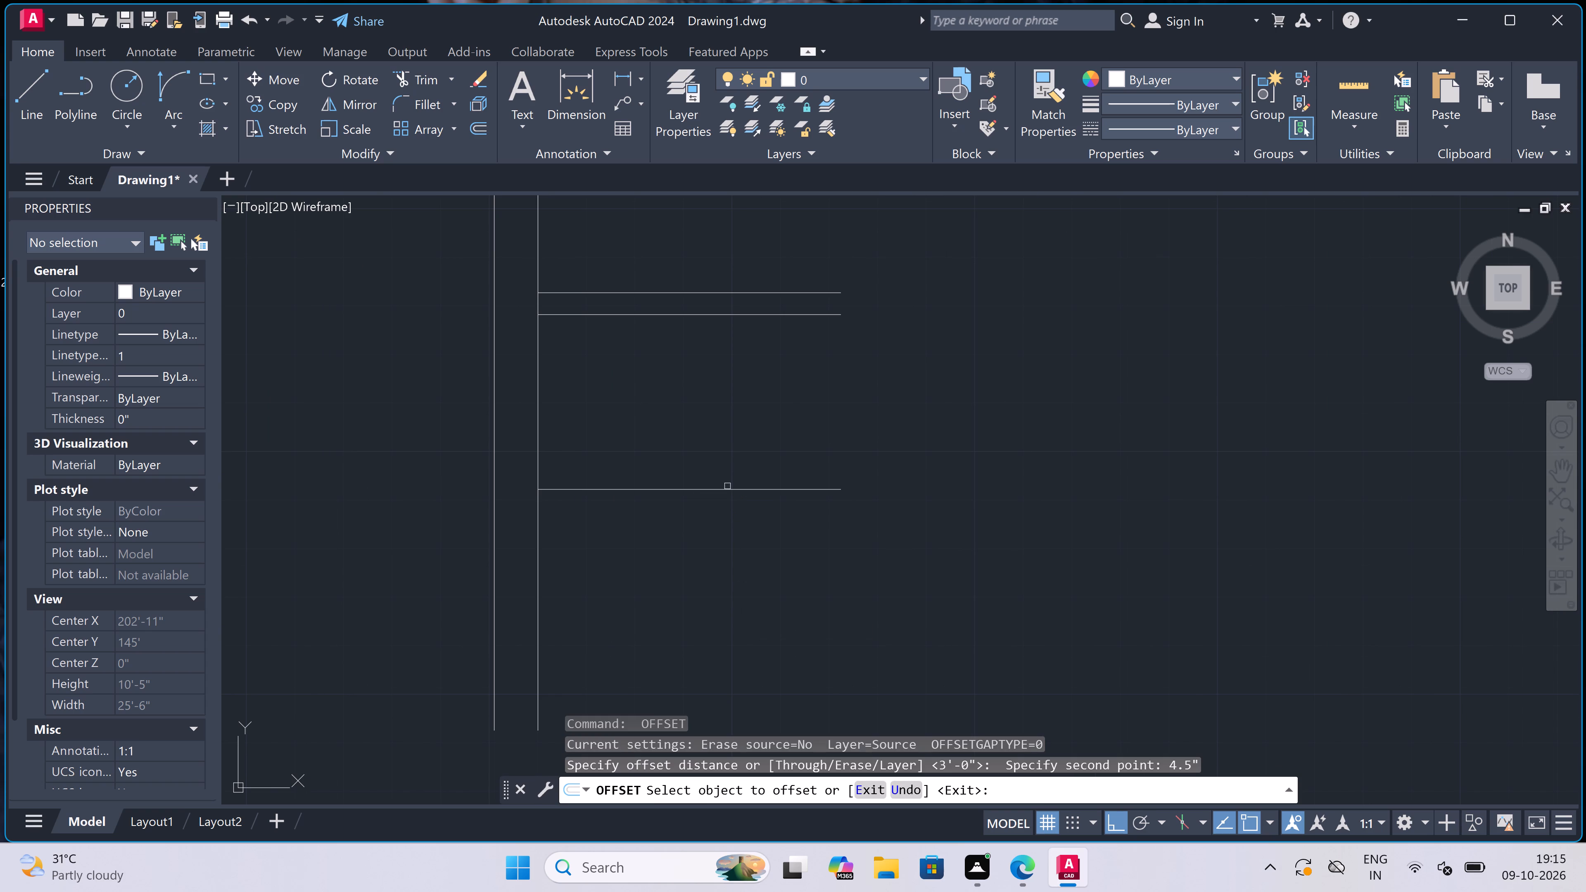
click(697, 491)
click(717, 576)
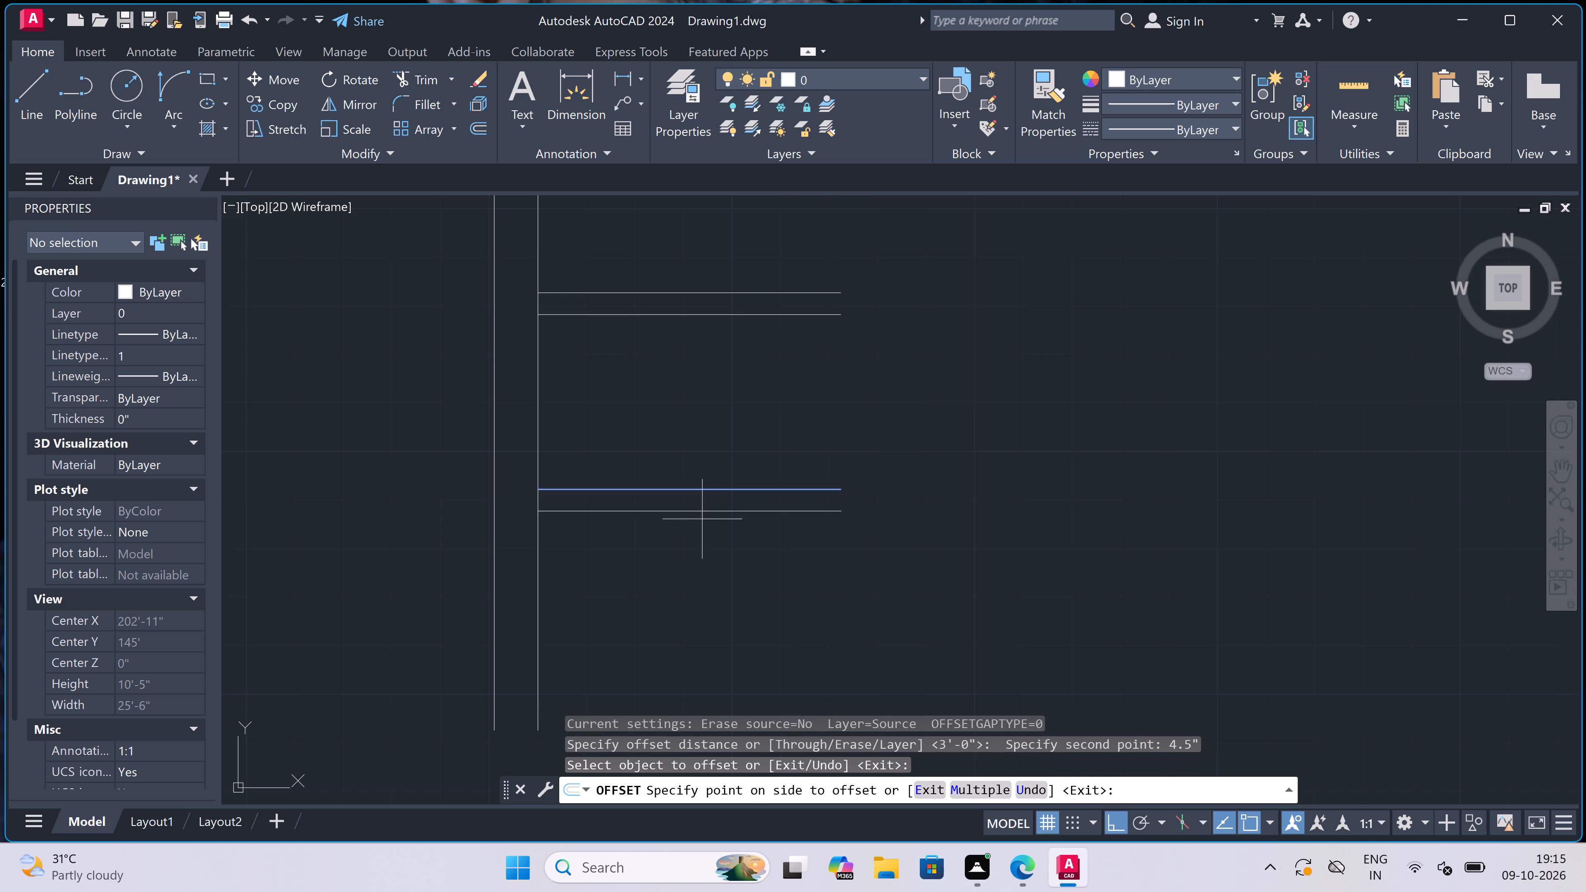
key(Escape)
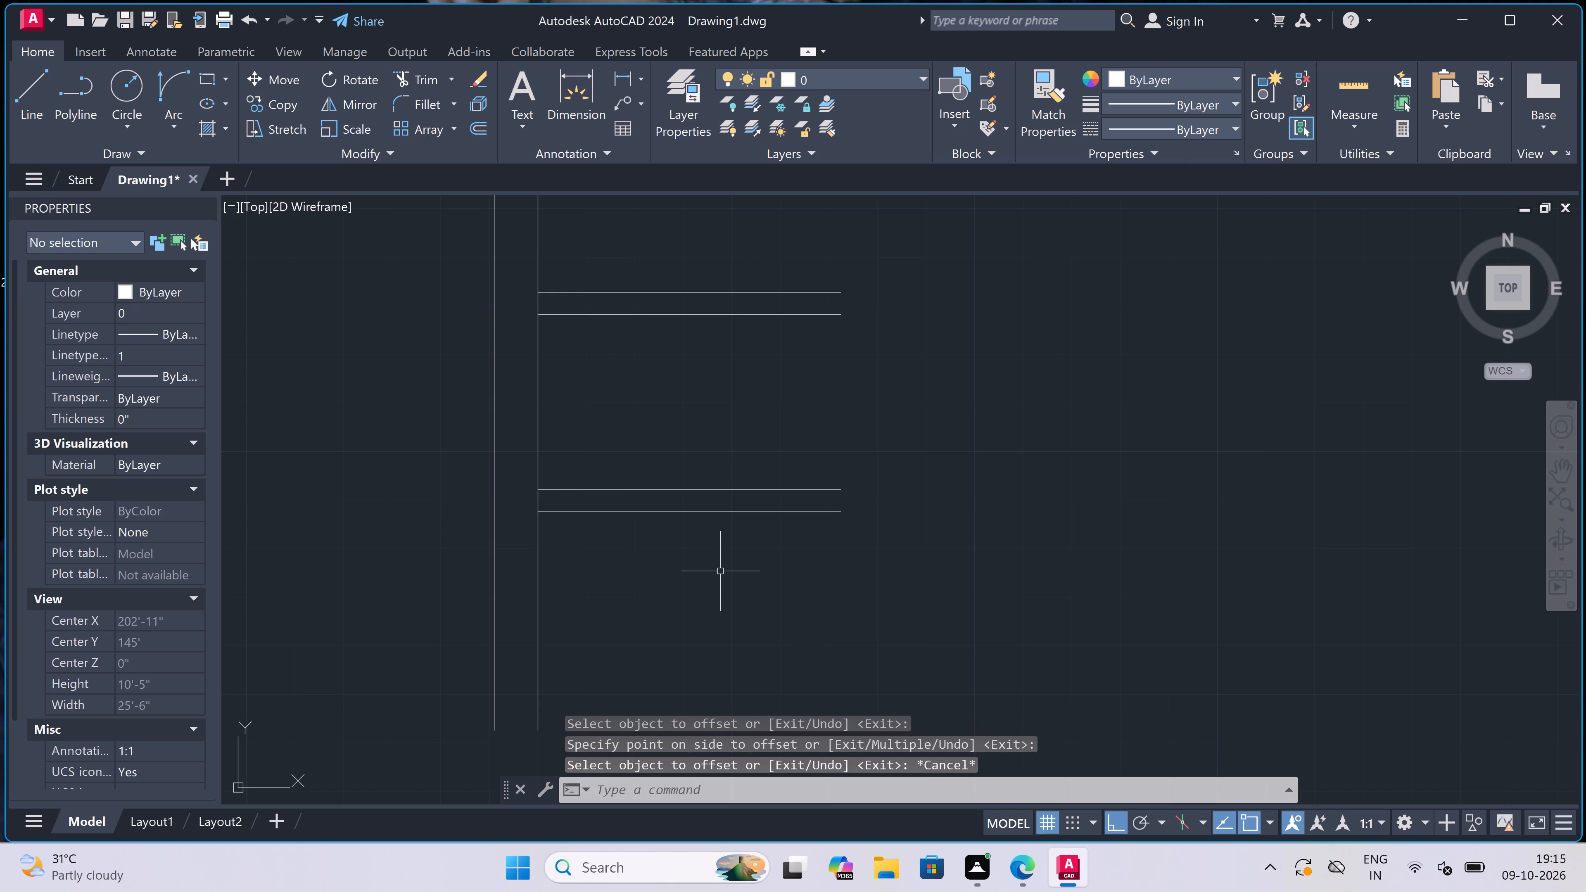
Extend the four southern partition lines eastward to the inner face of the second plan's east outer wall.
scroll(720, 571, down, 3)
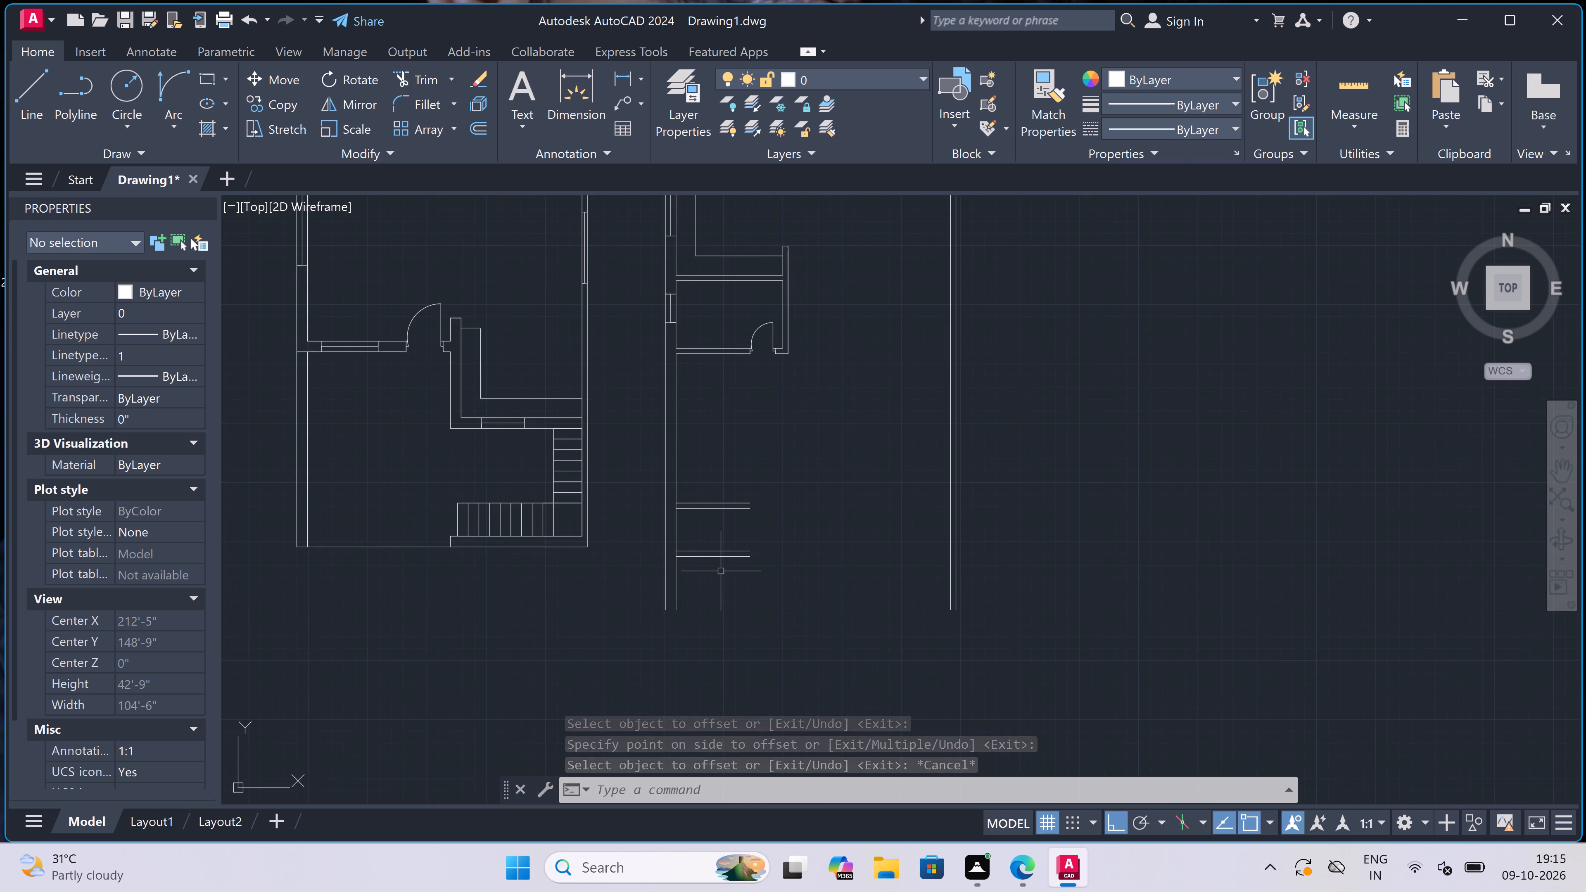
scroll(721, 571, up, 1)
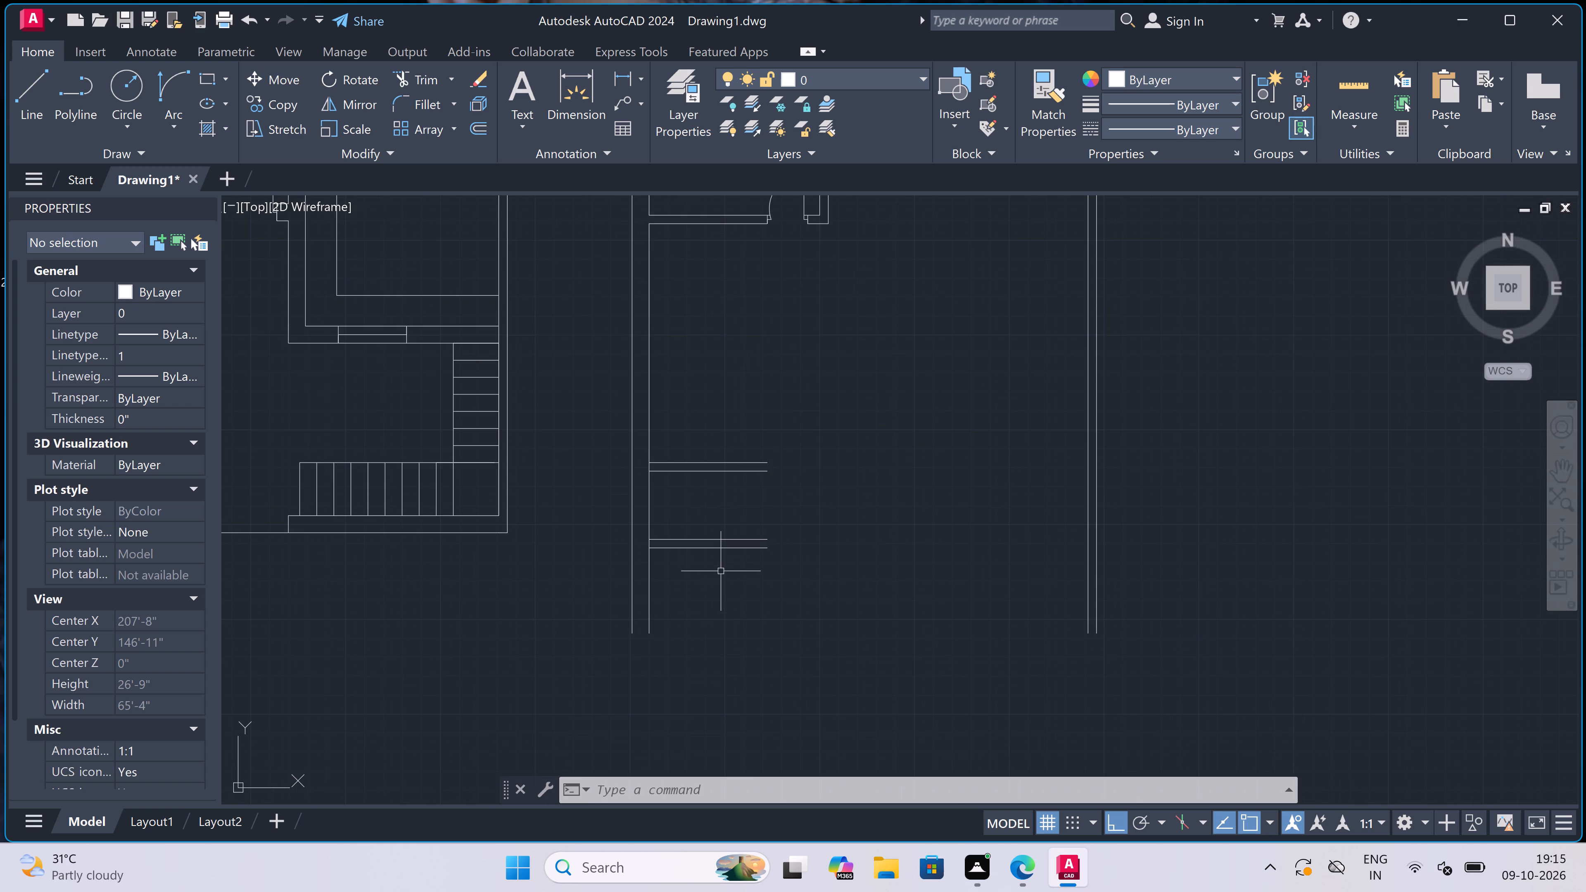
text(ex)
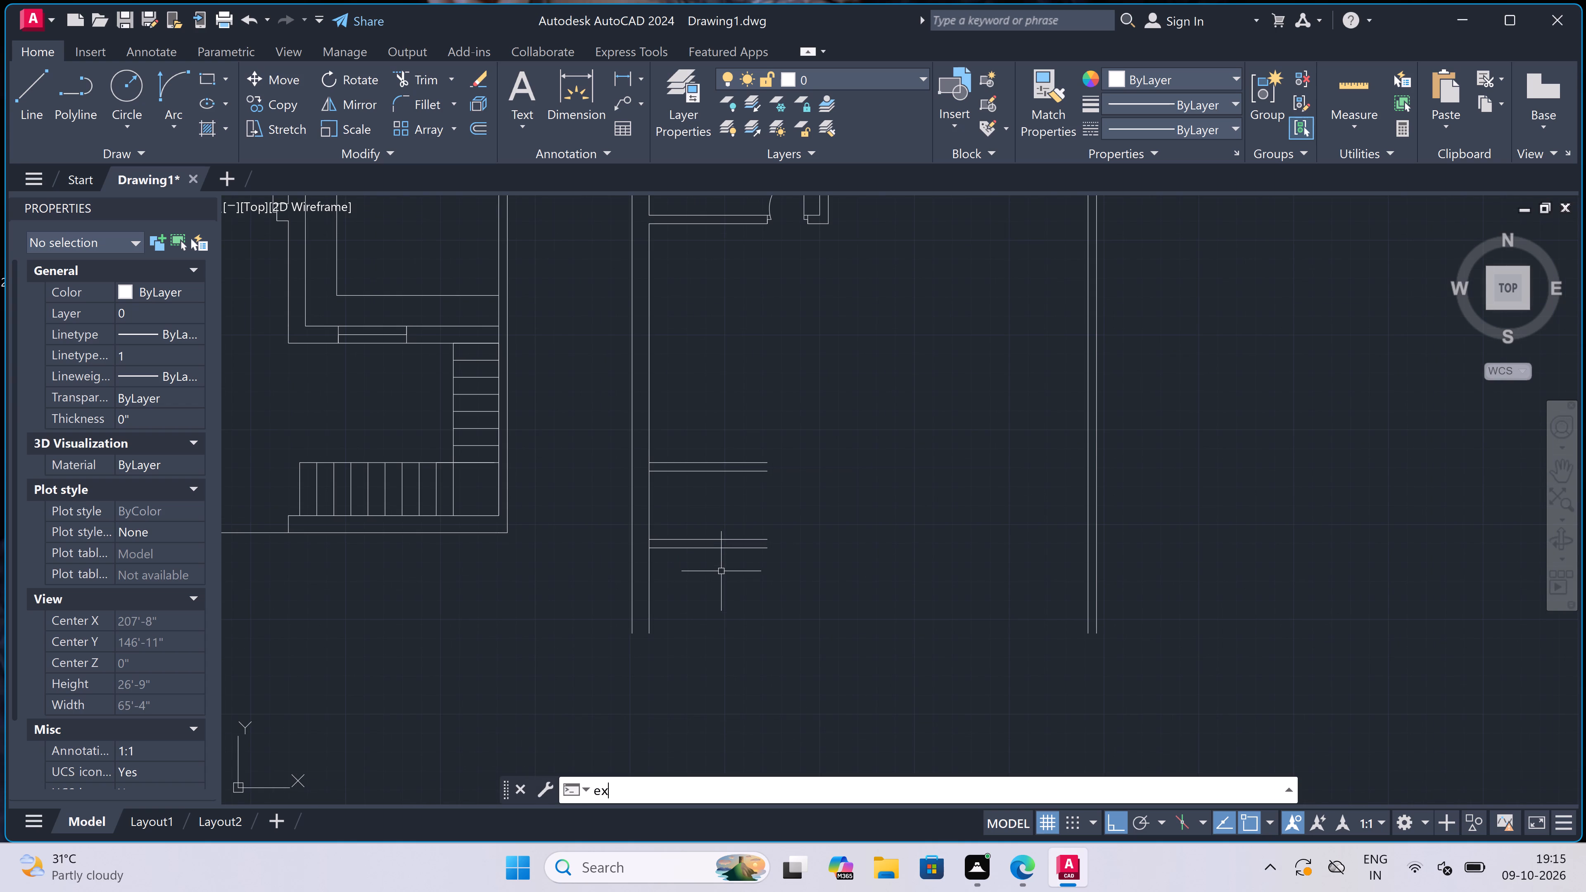
key(space)
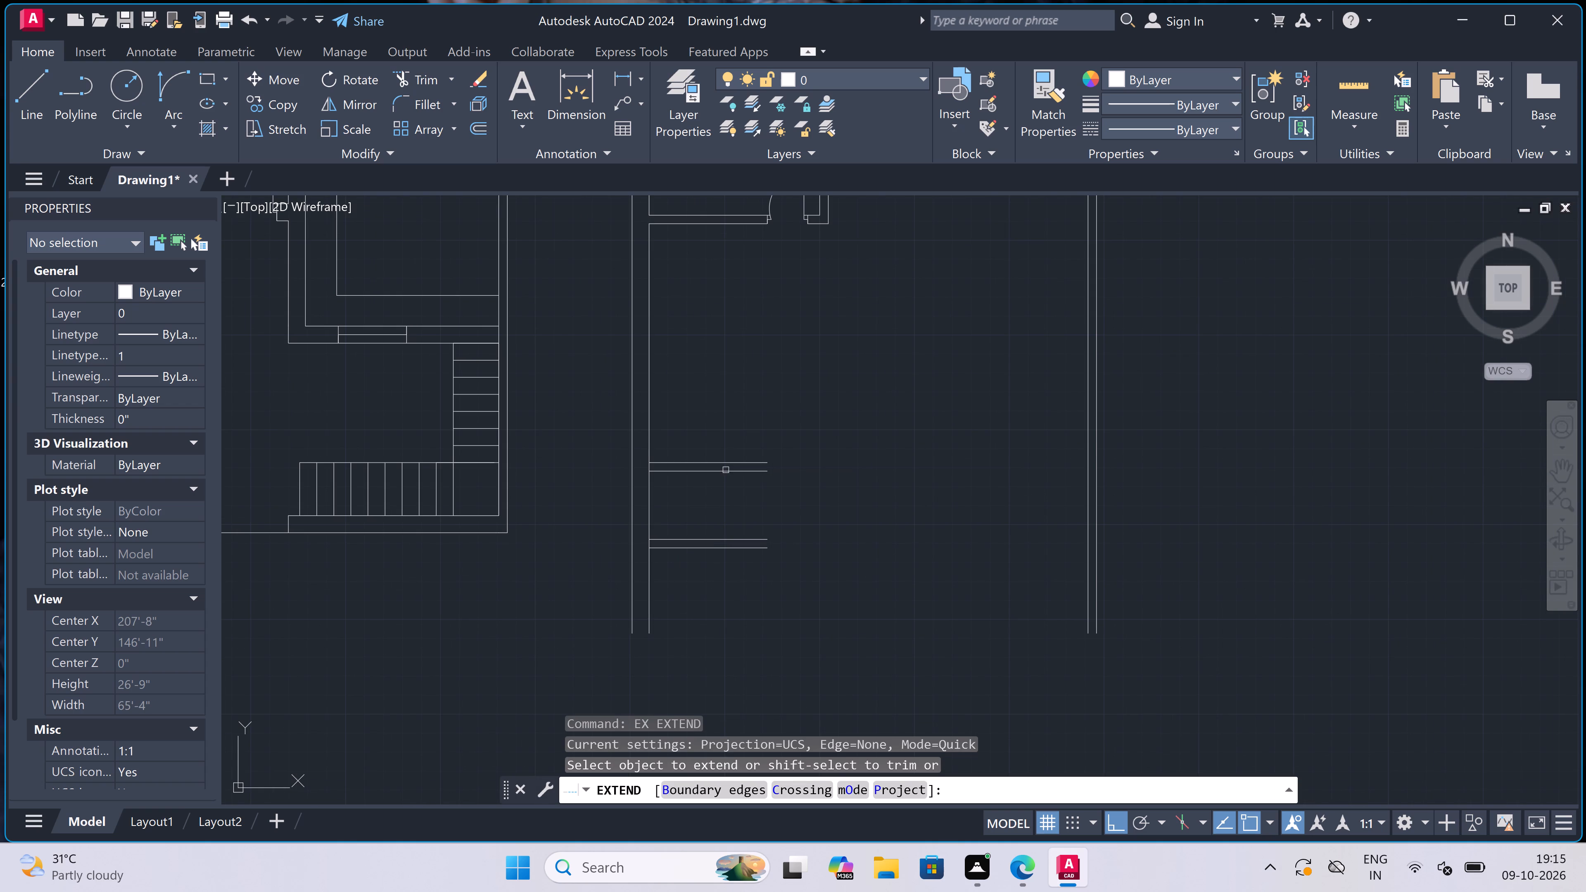
click(730, 357)
click(745, 669)
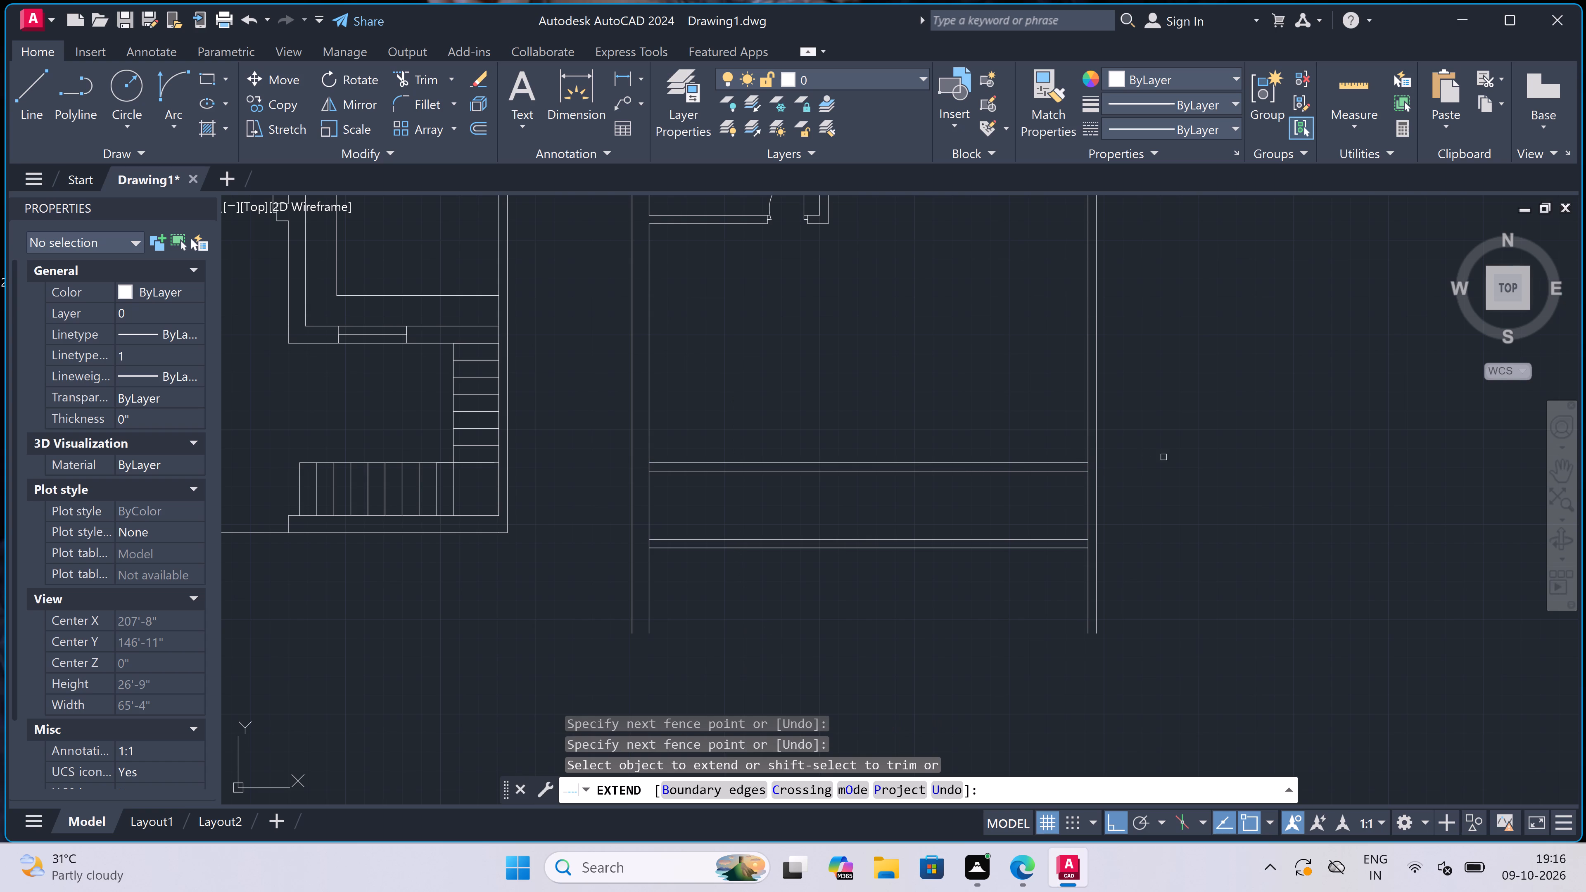
key(Escape)
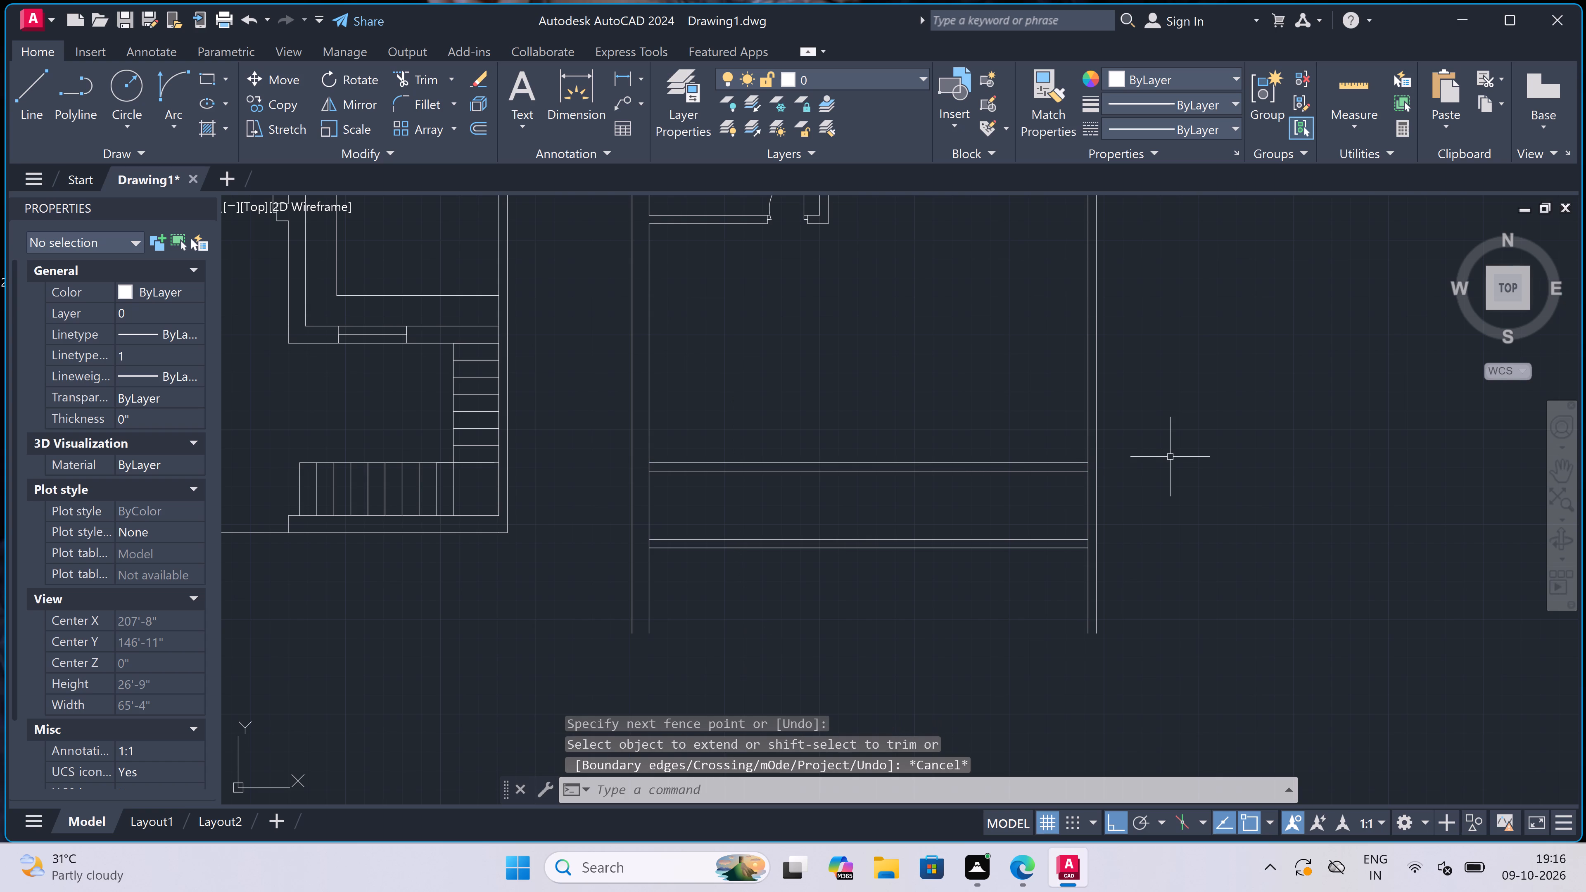
Extend the southernmost line at both ends to the outer faces of the east and west outer walls.
scroll(852, 533, down, 1)
scroll(1007, 527, up, 3)
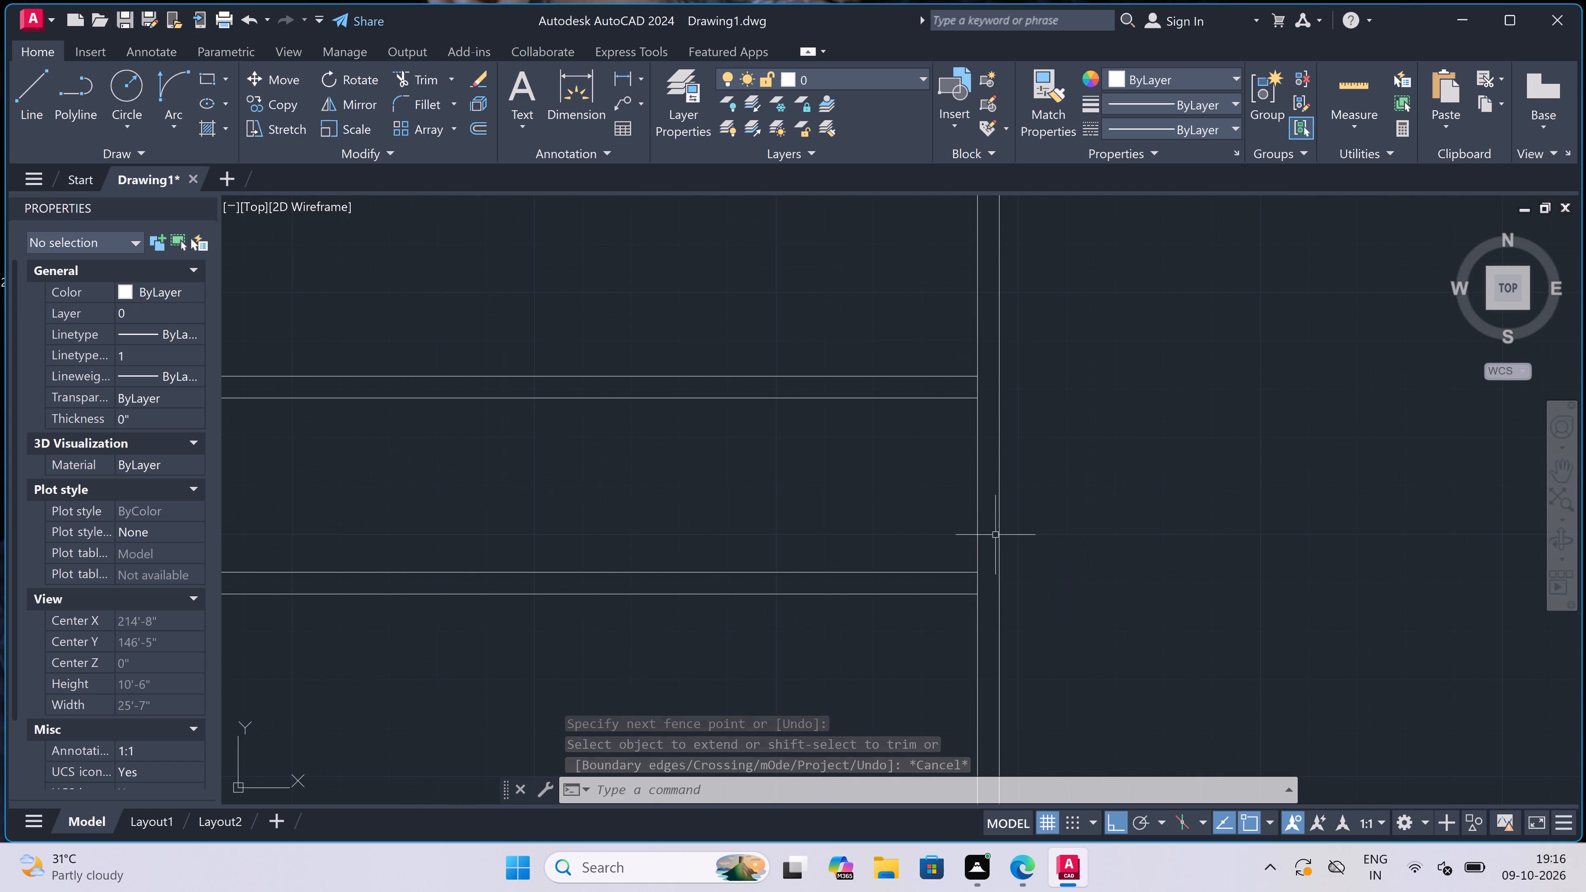
scroll(899, 548, down, 1)
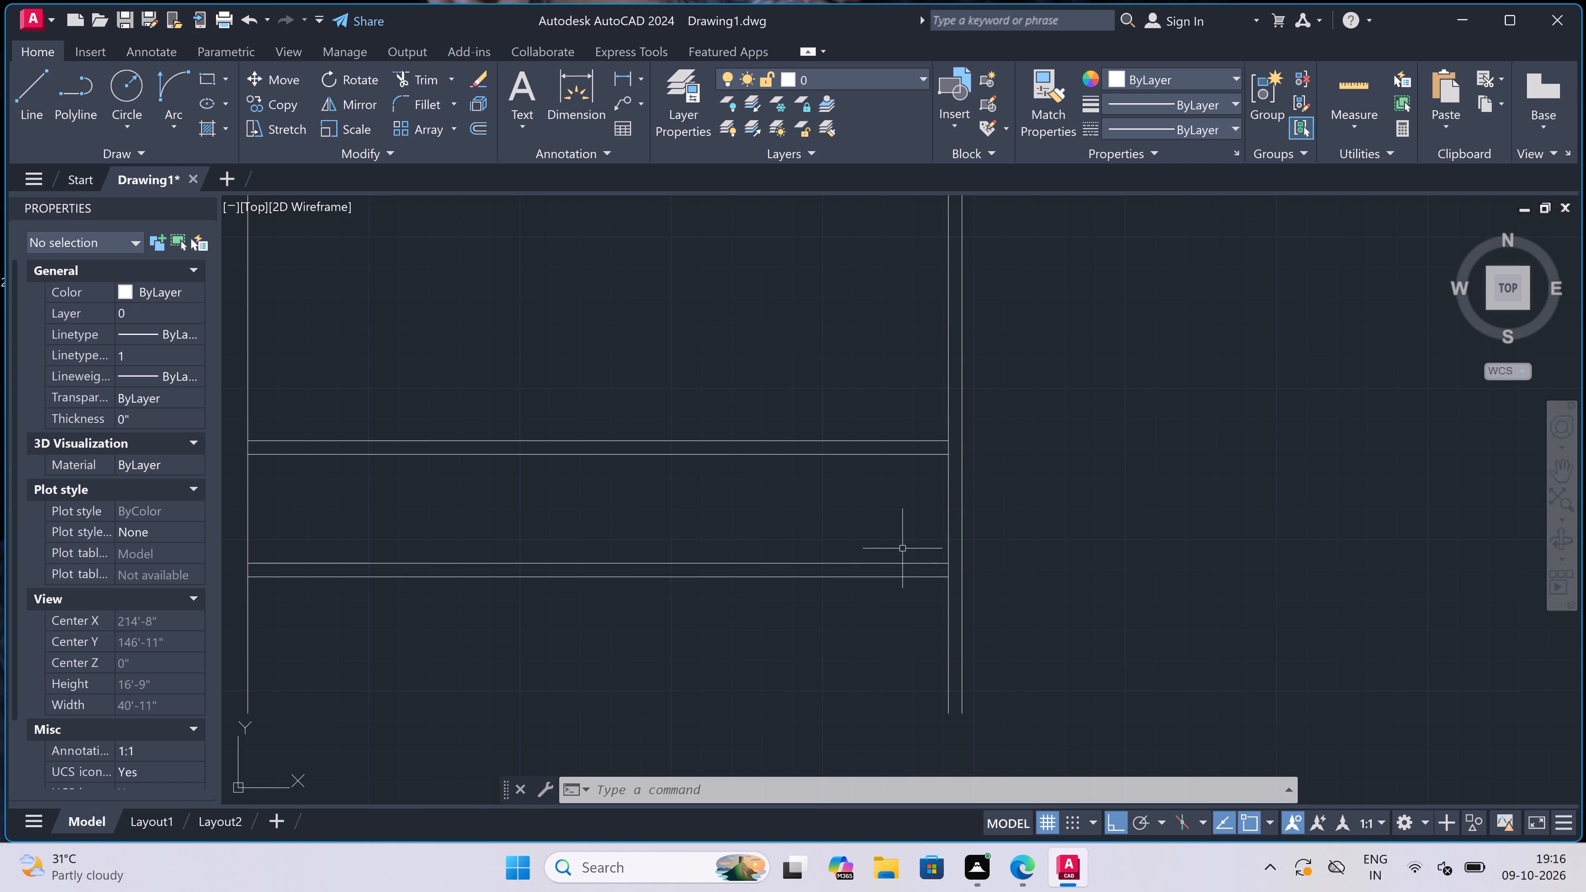
key(space)
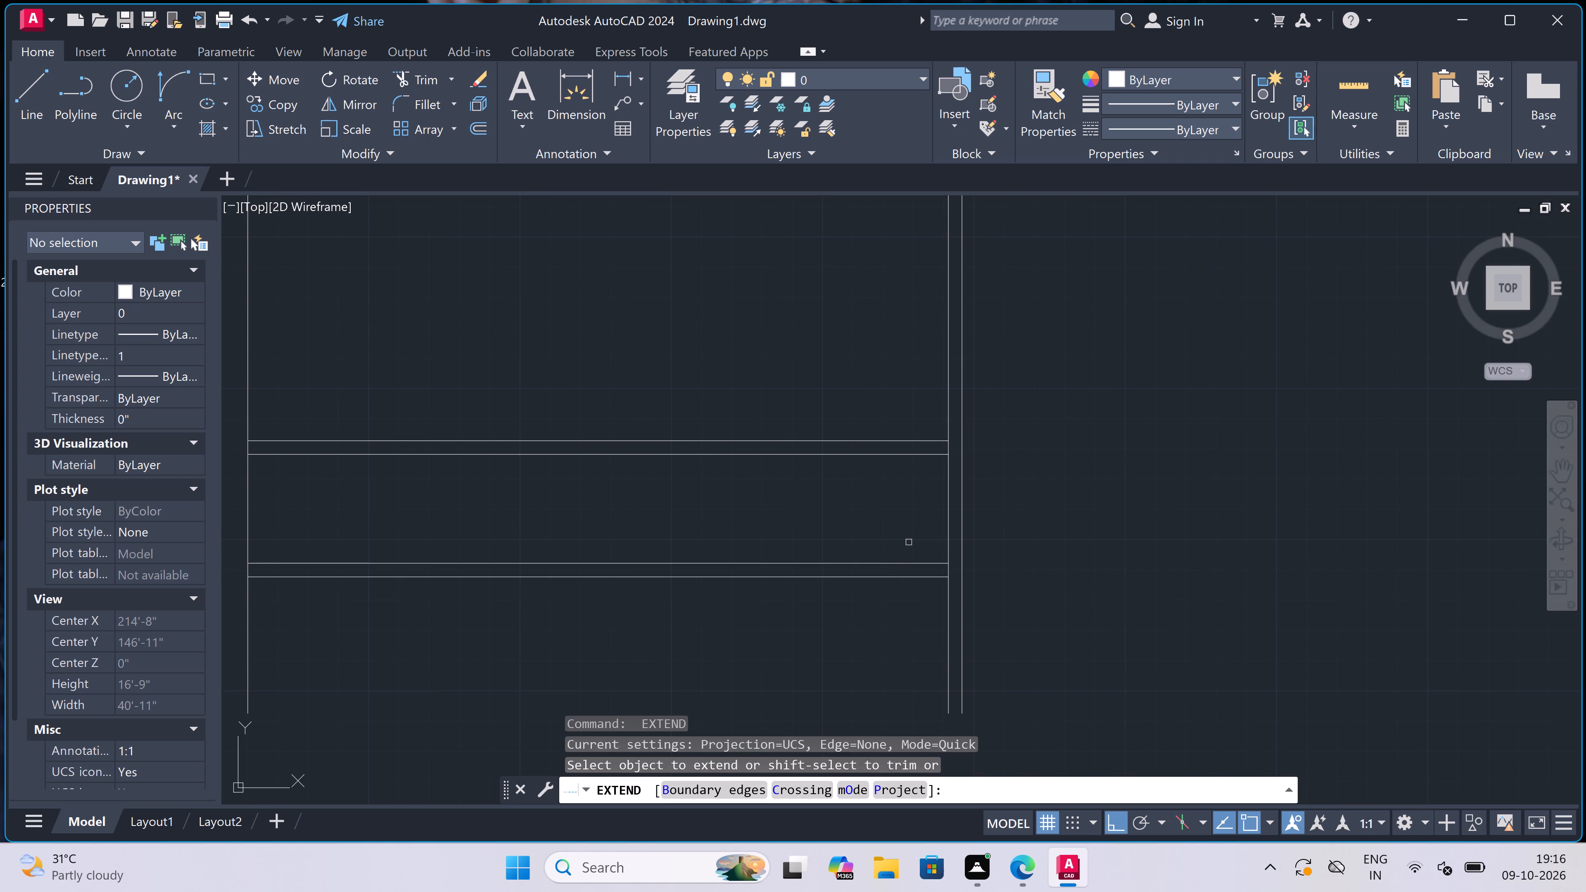
click(933, 576)
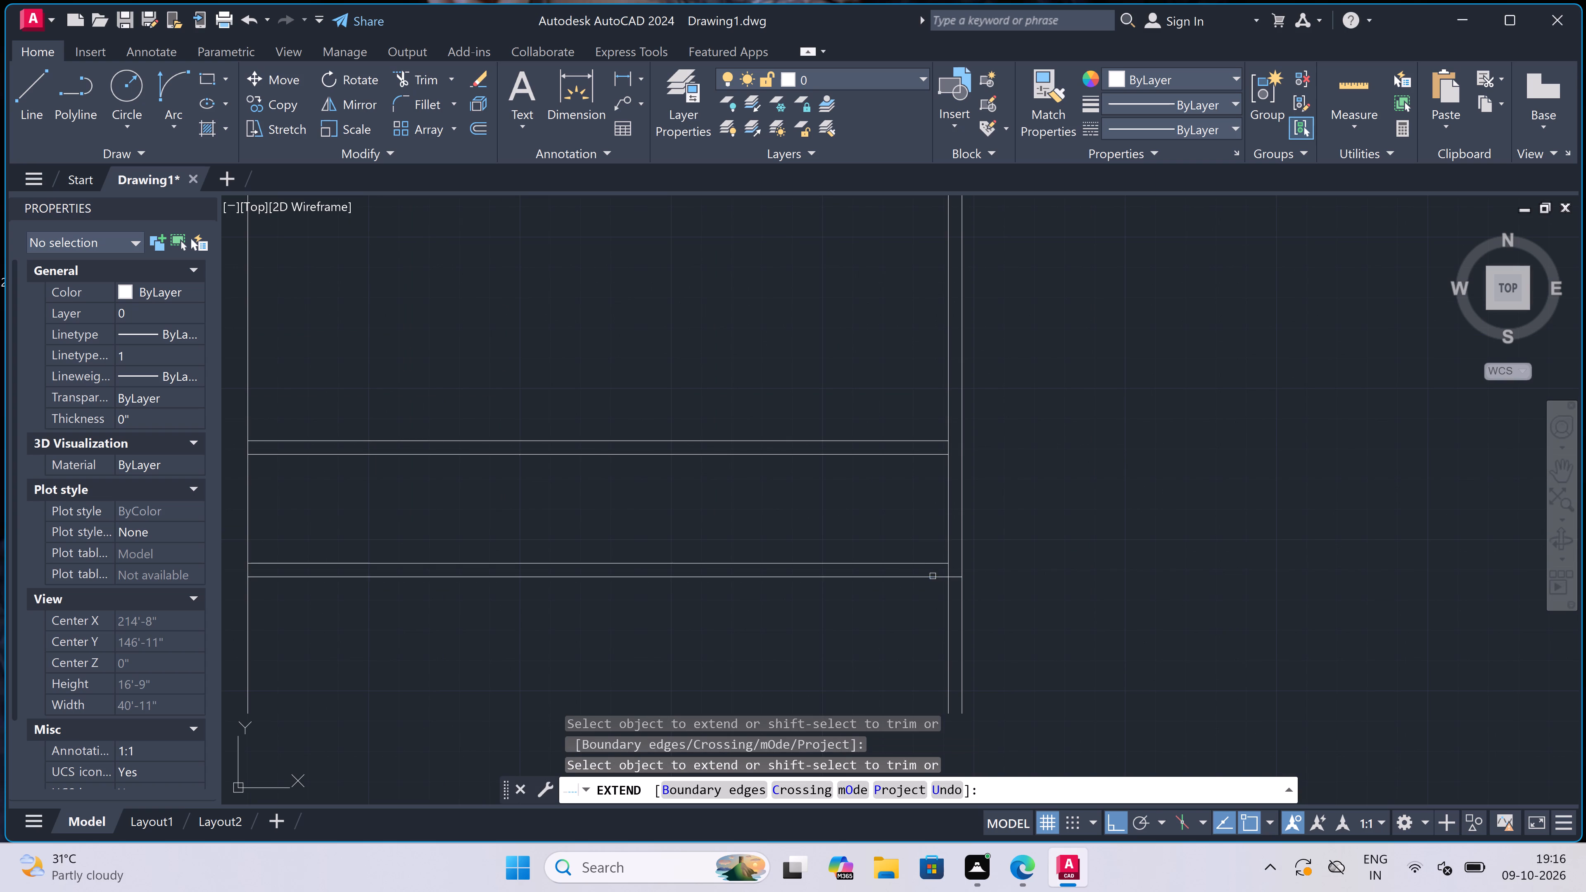
scroll(741, 600, down, 2)
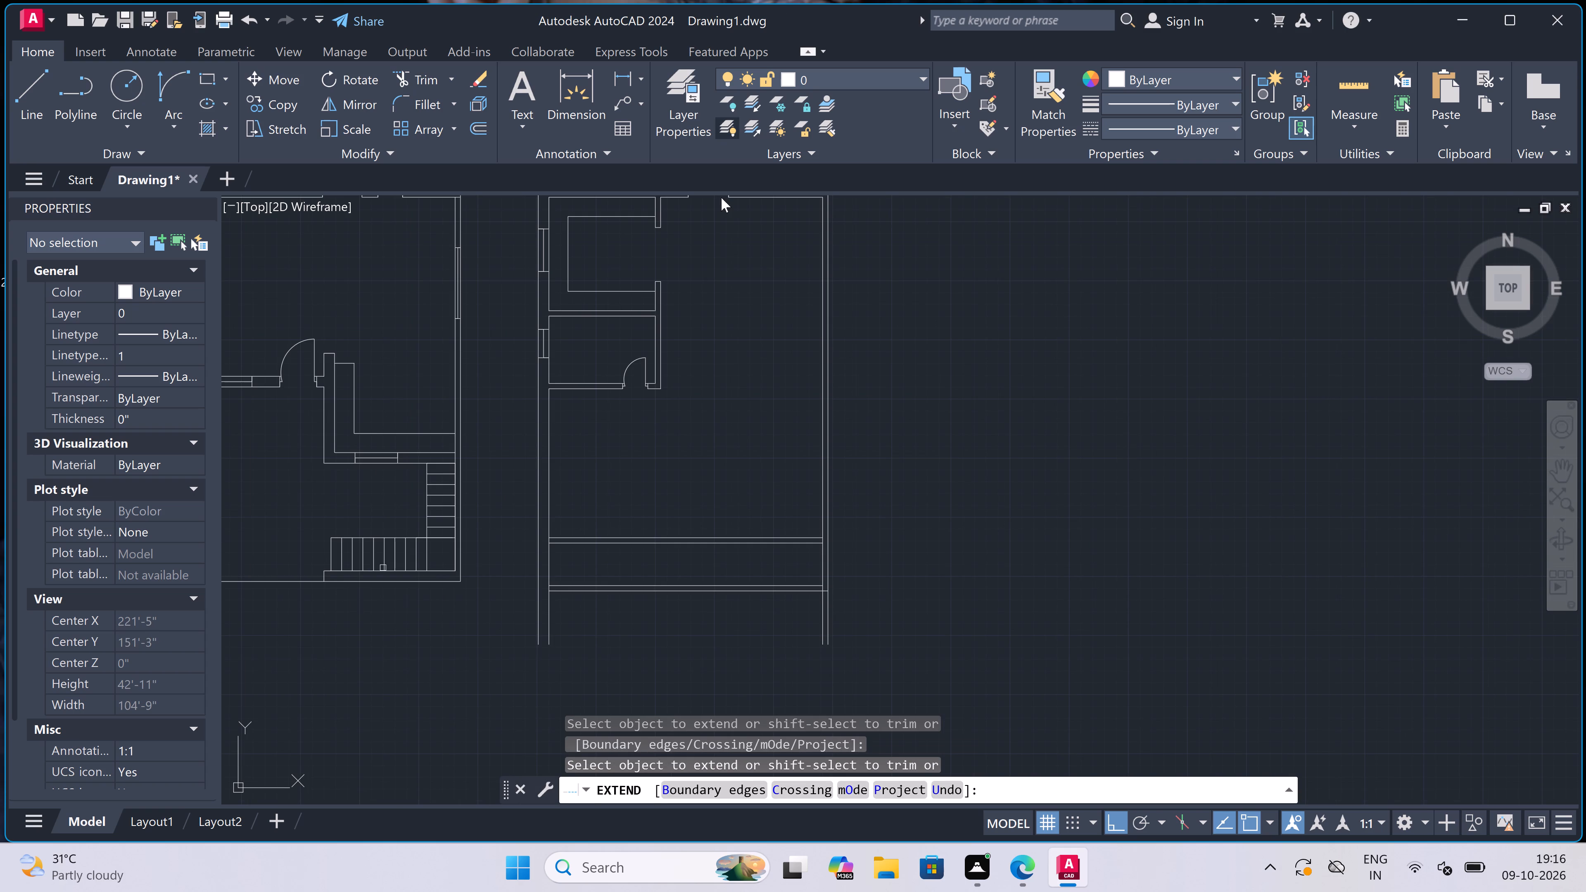
scroll(568, 585, up, 1)
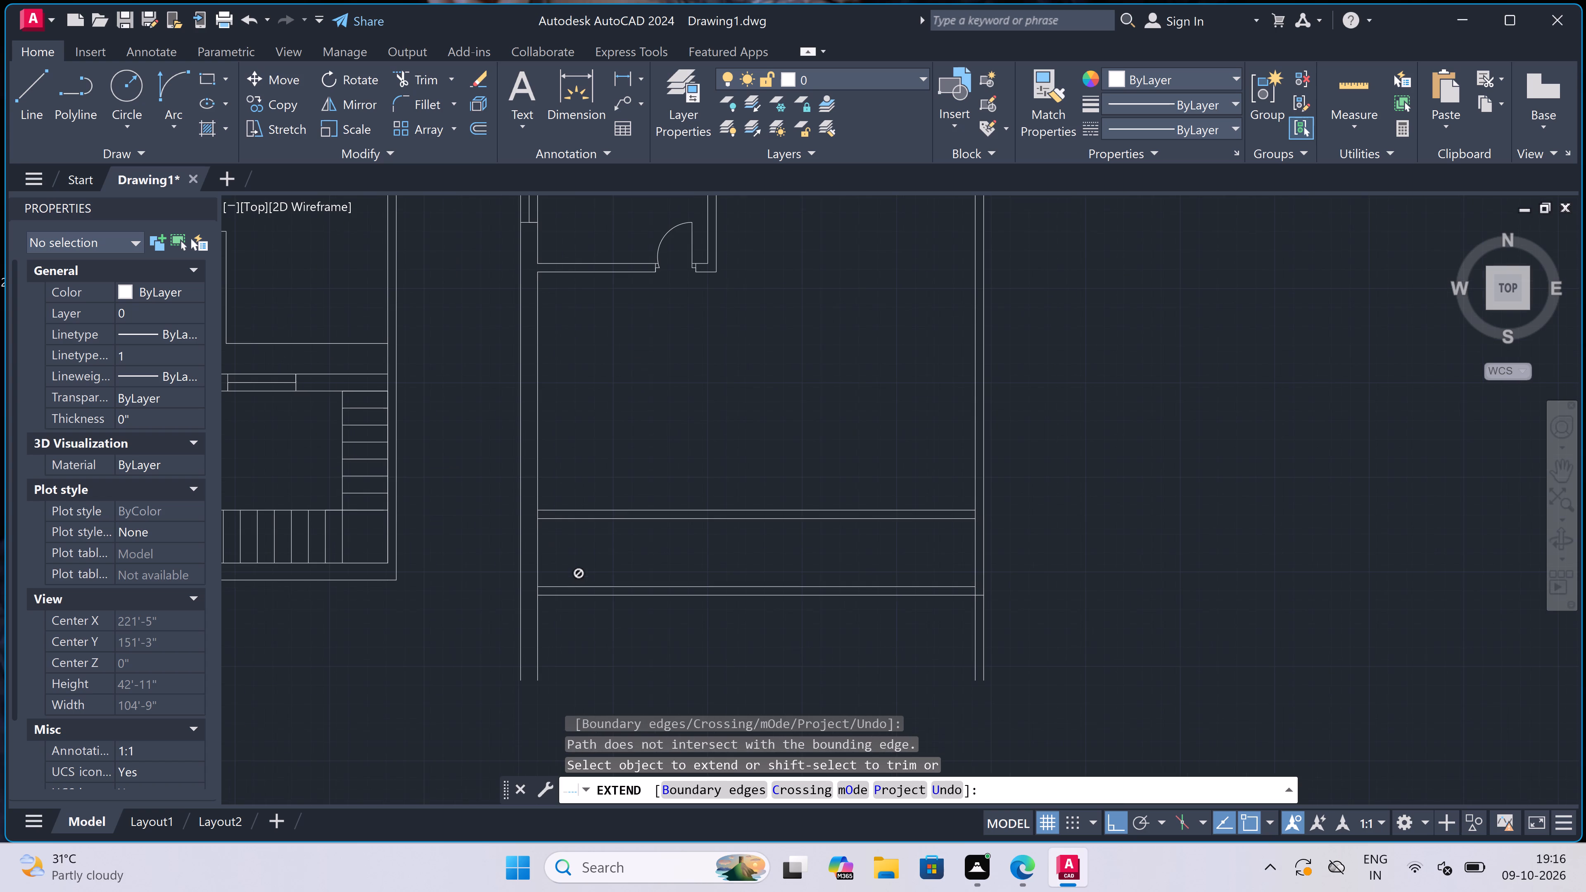
click(553, 597)
key(Escape)
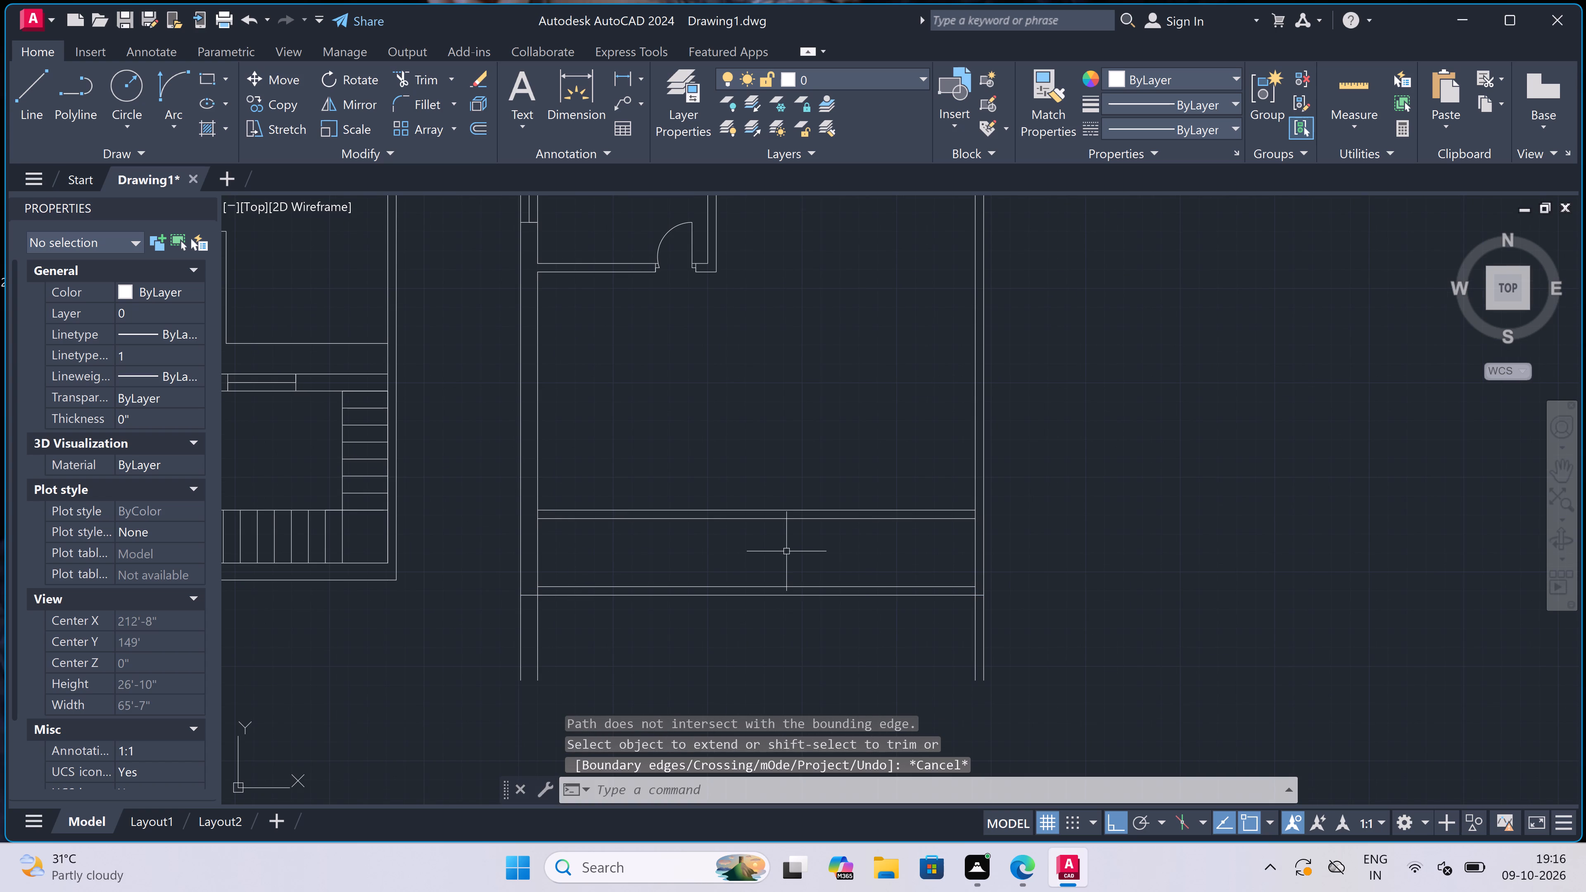
Trim the east and west outer wall lines that project south of the southernmost line.
text(tr)
key(space)
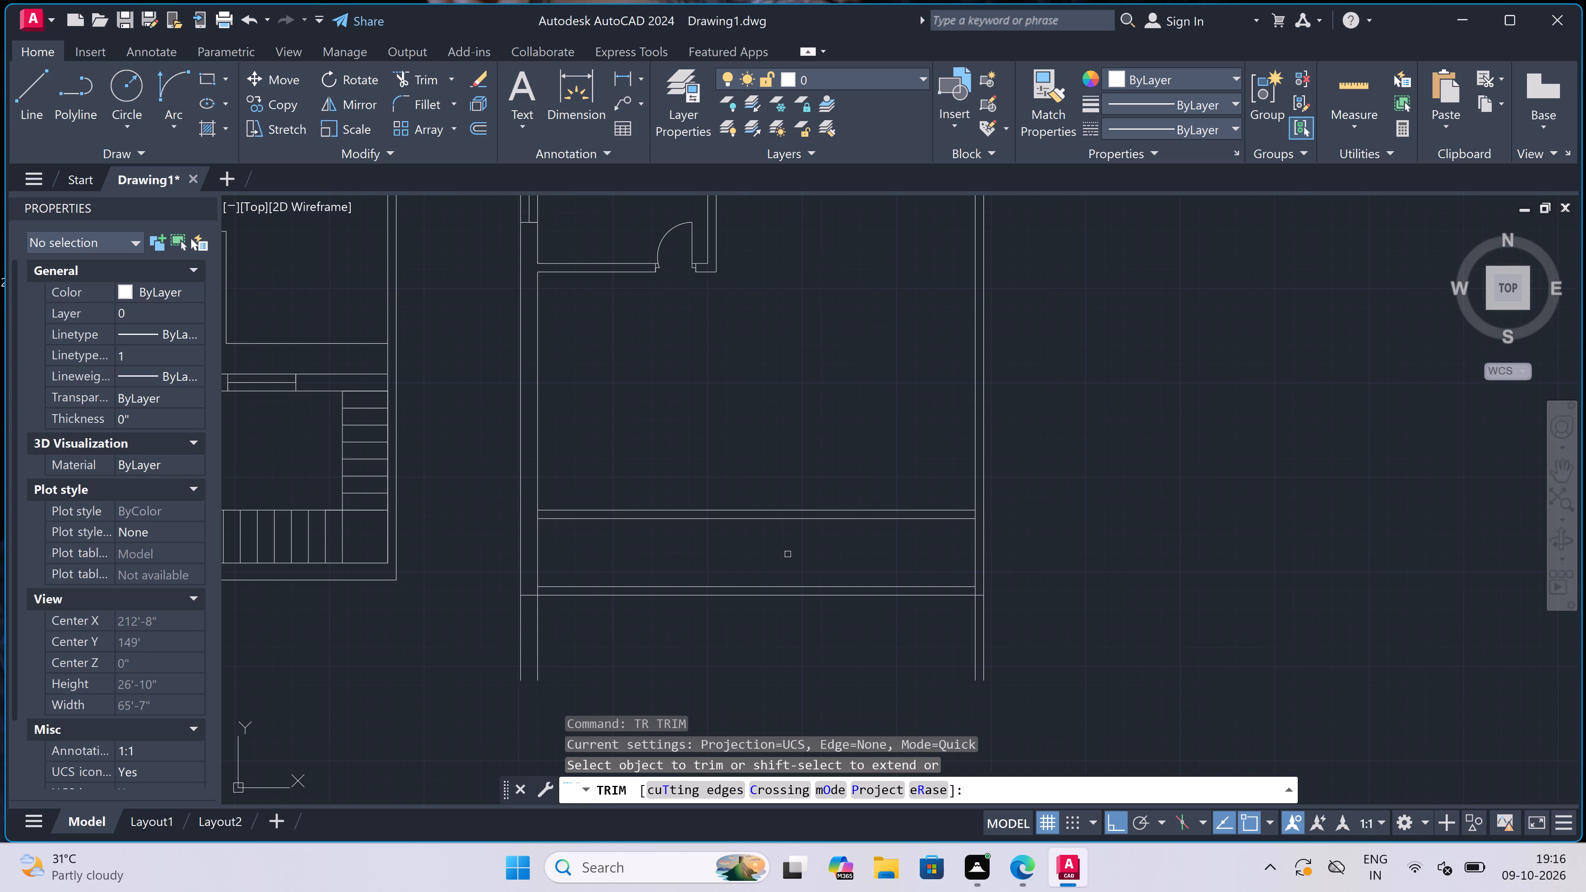
drag(485, 634, 489, 634)
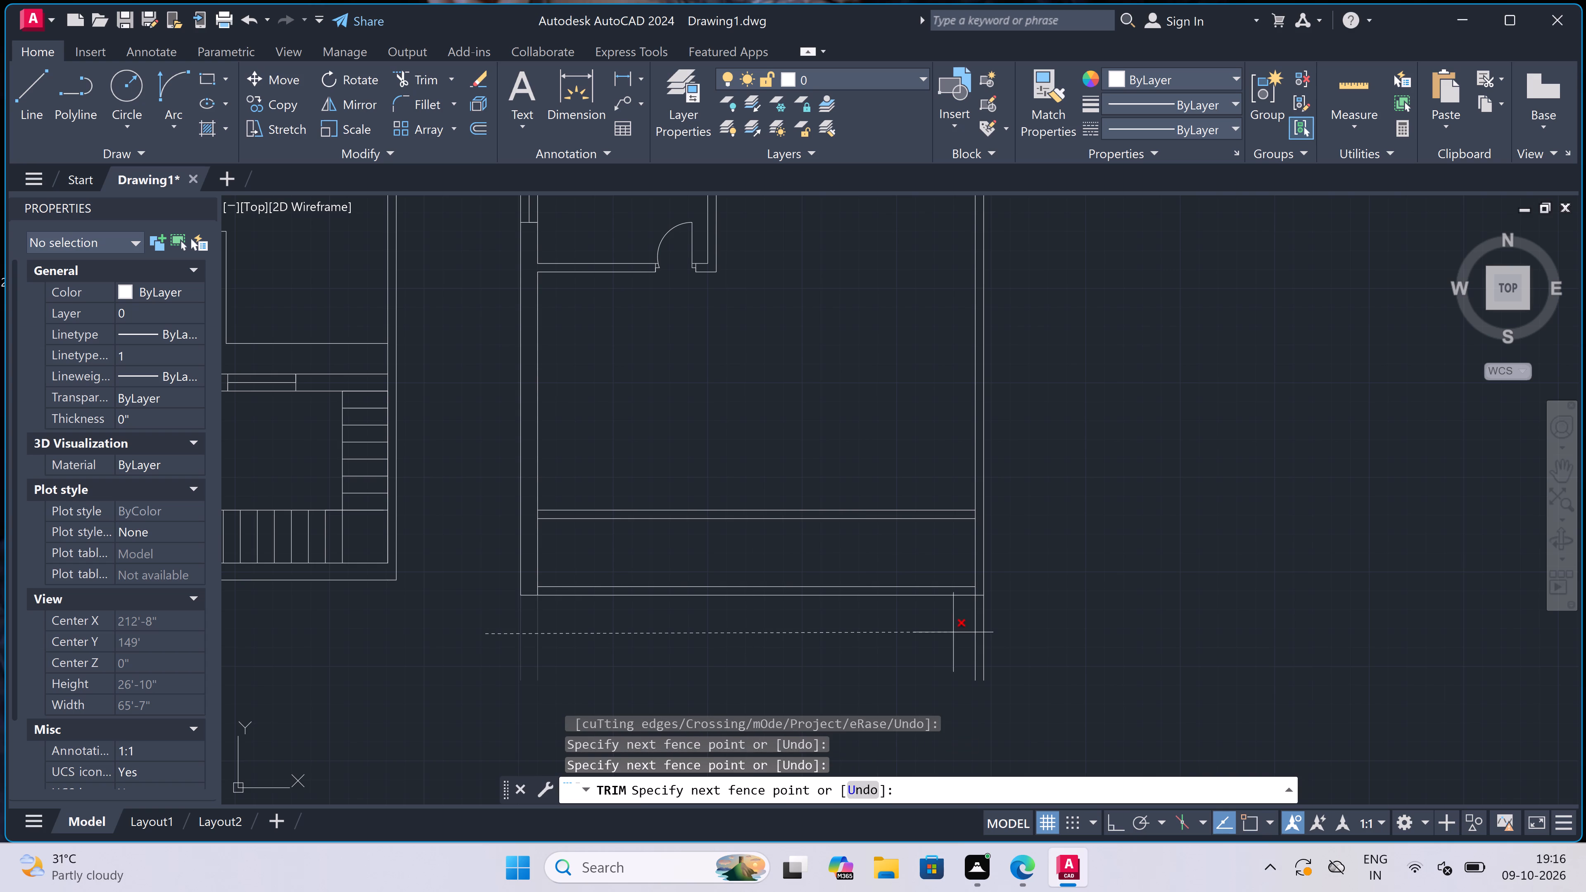
click(996, 614)
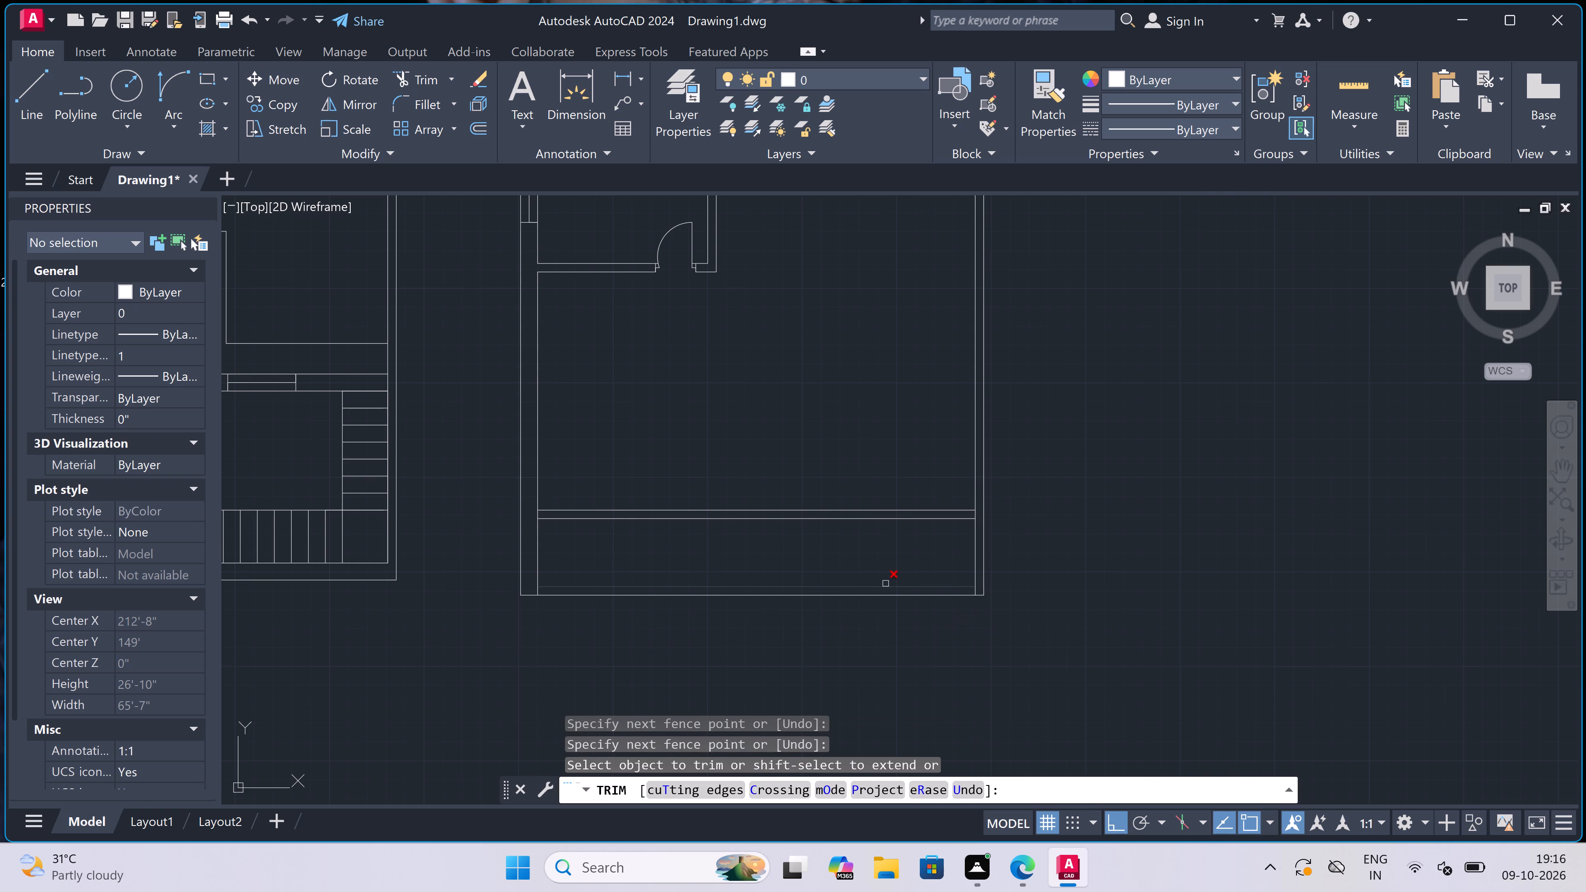
scroll(762, 576, up, 1)
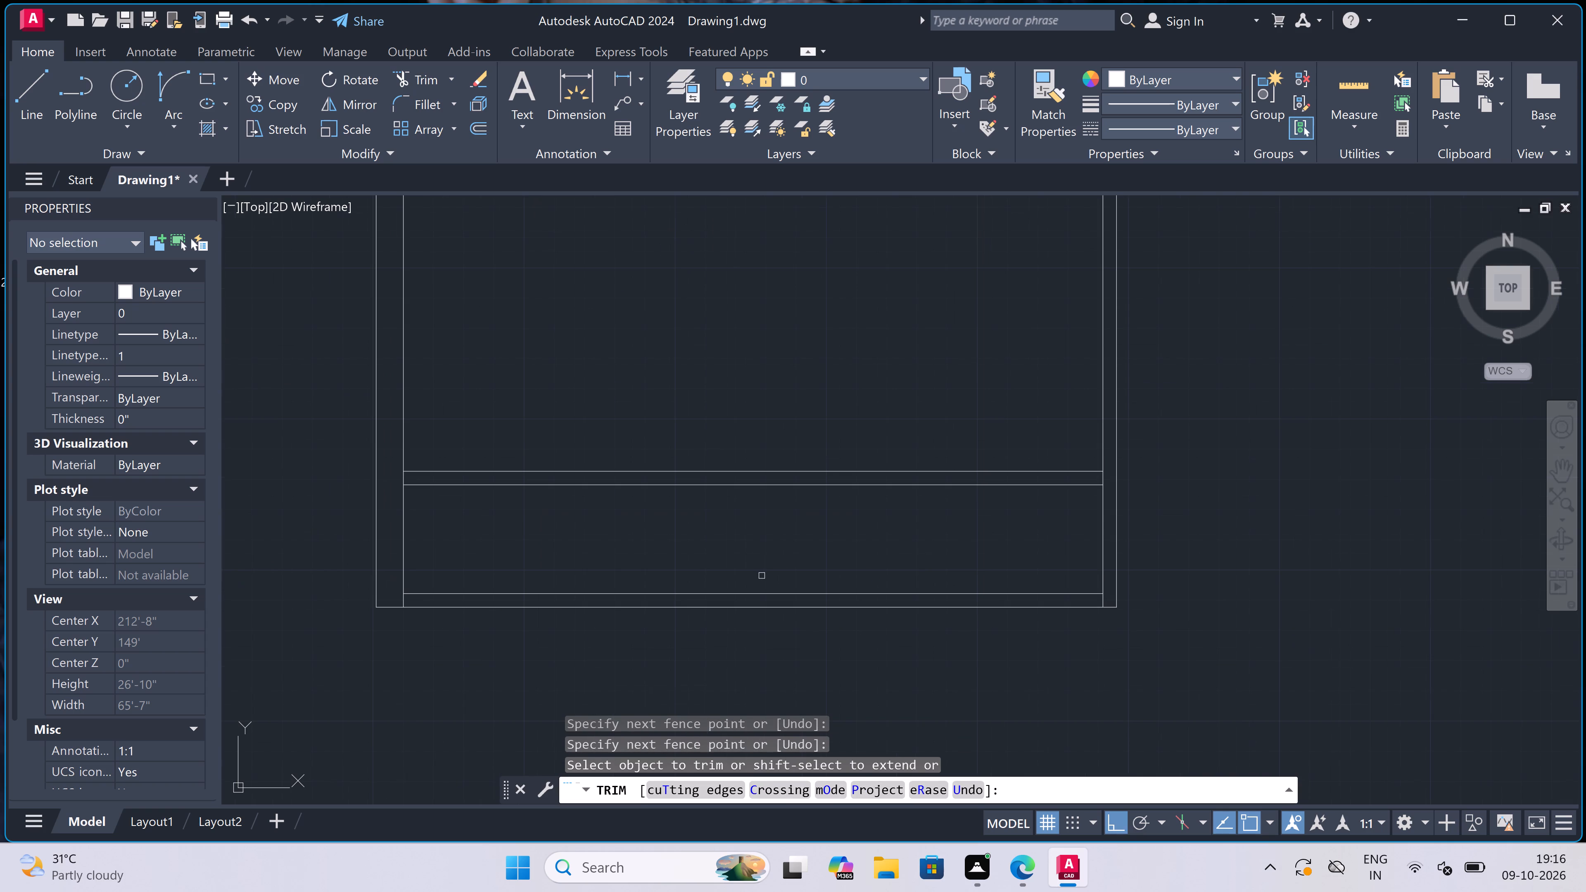
key(Escape)
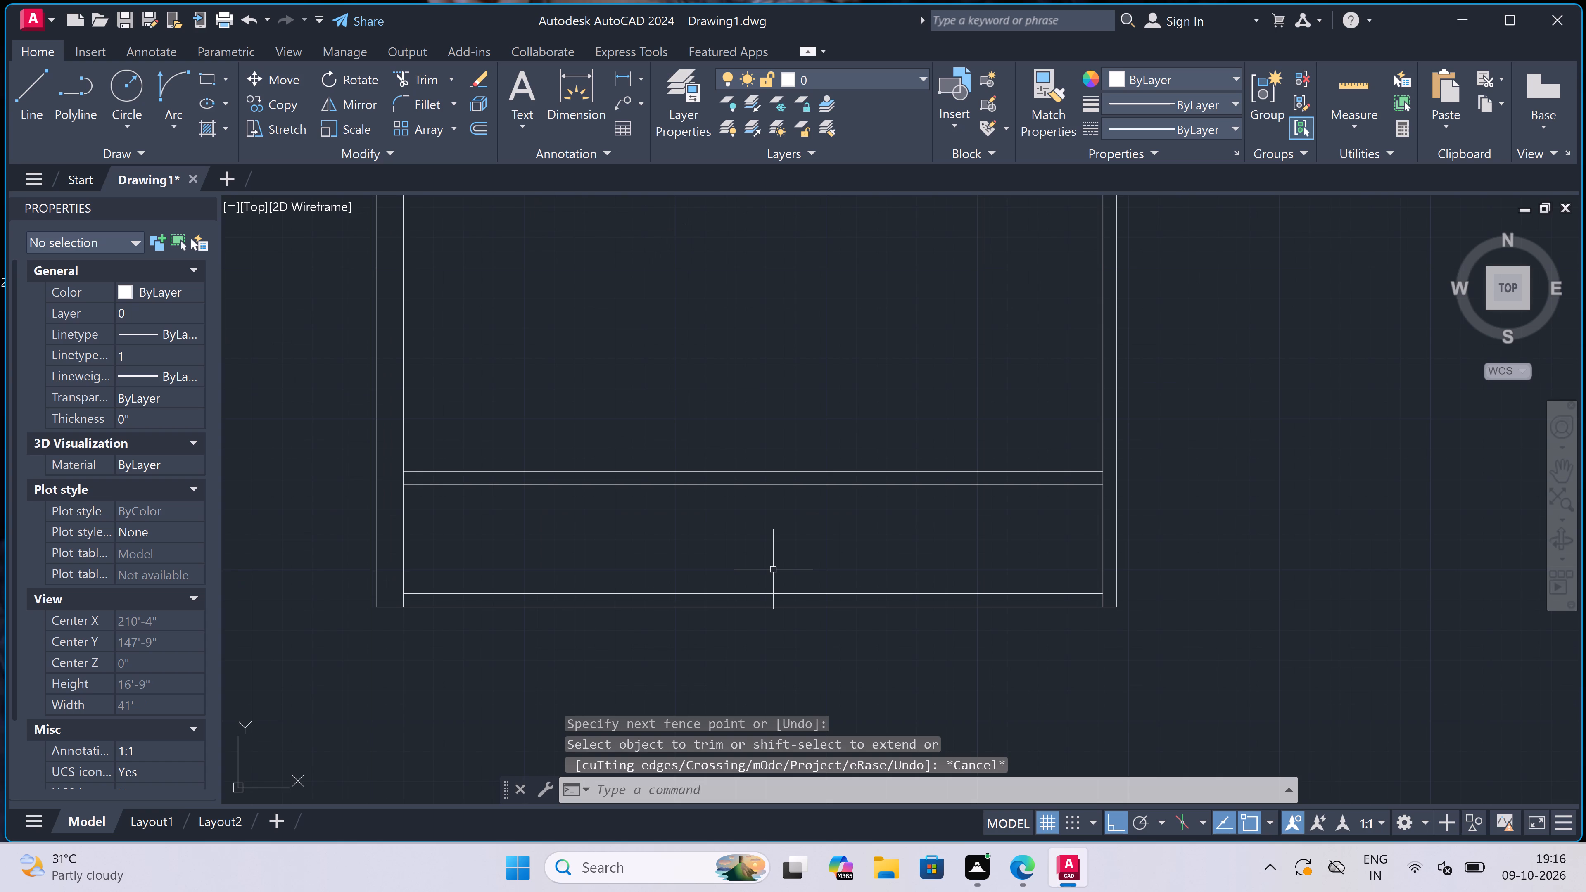
Draw connected lines from the second plan's inner south-east corner, 4.5" north along the east wall and 6' west.
text(l)
key(space)
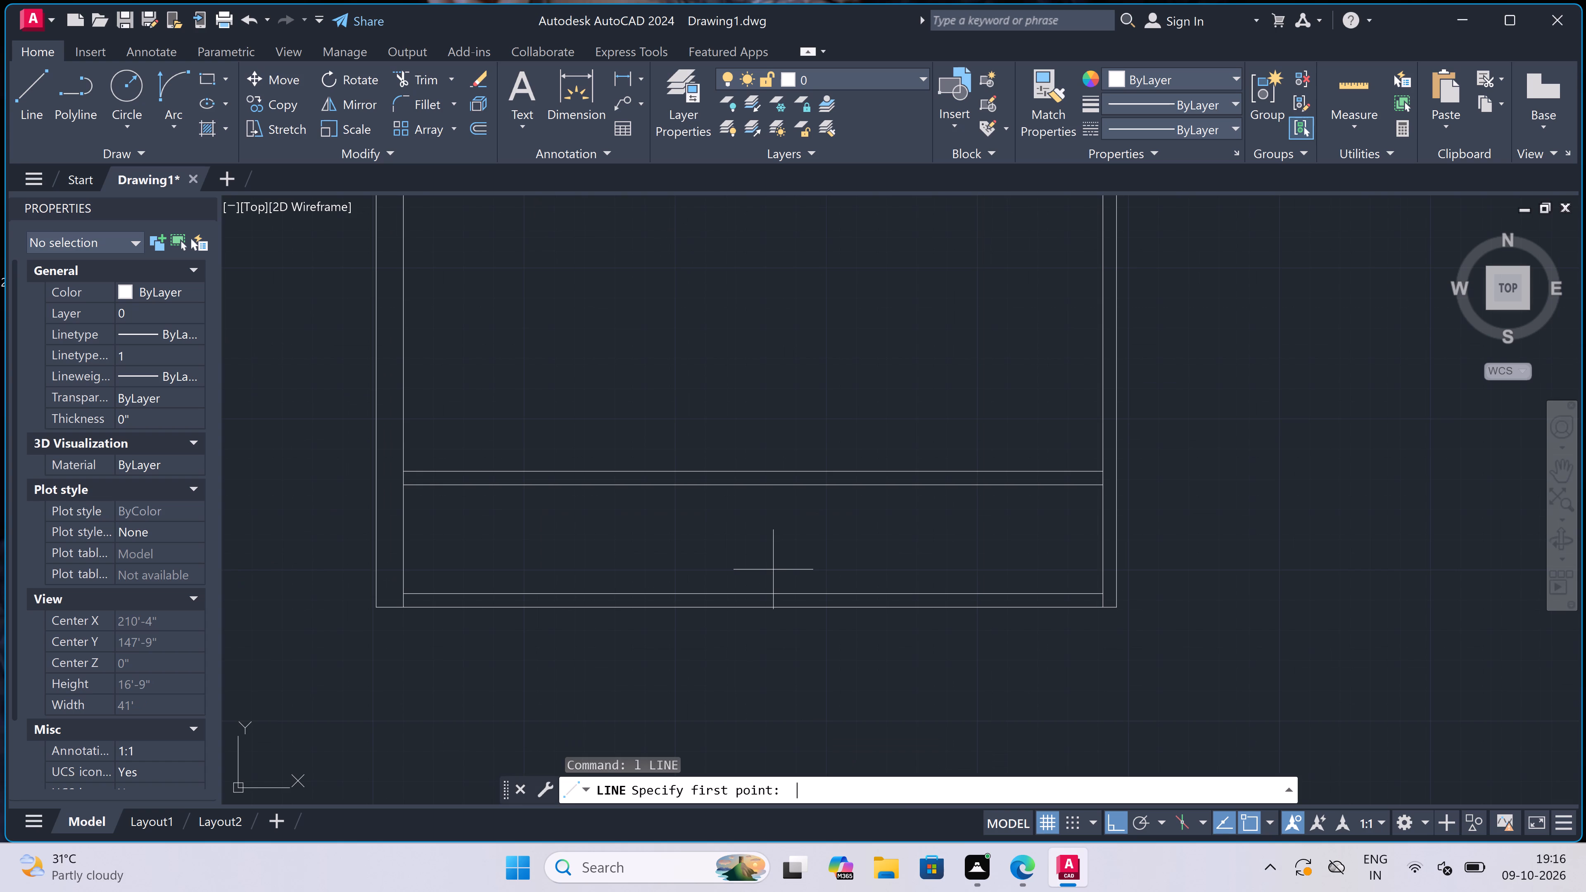
scroll(777, 573, down, 1)
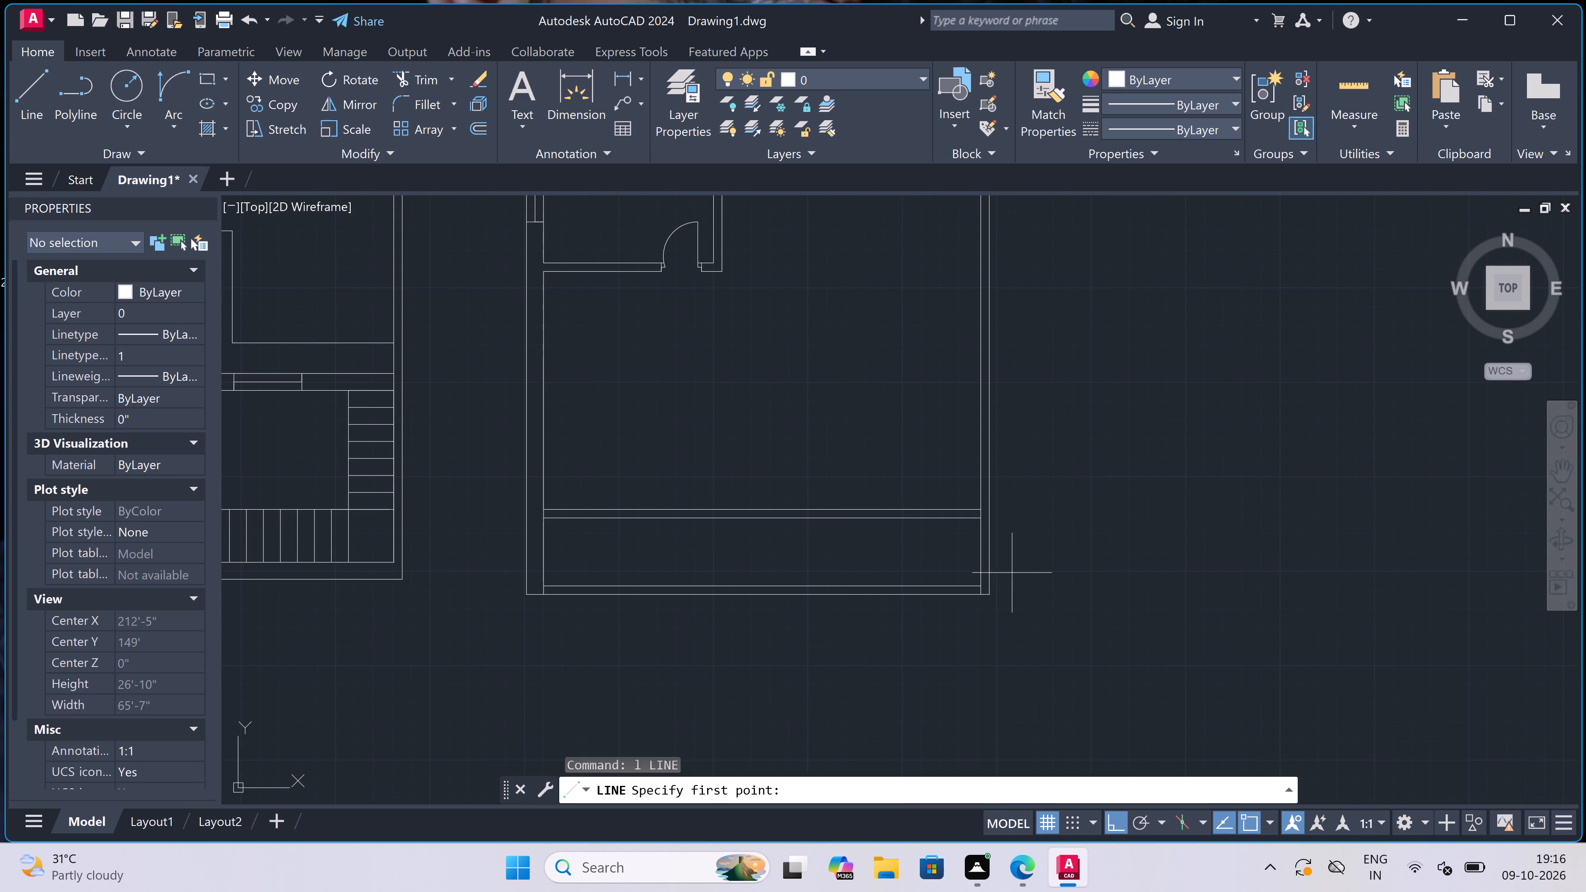
scroll(973, 595, up, 3)
click(1011, 562)
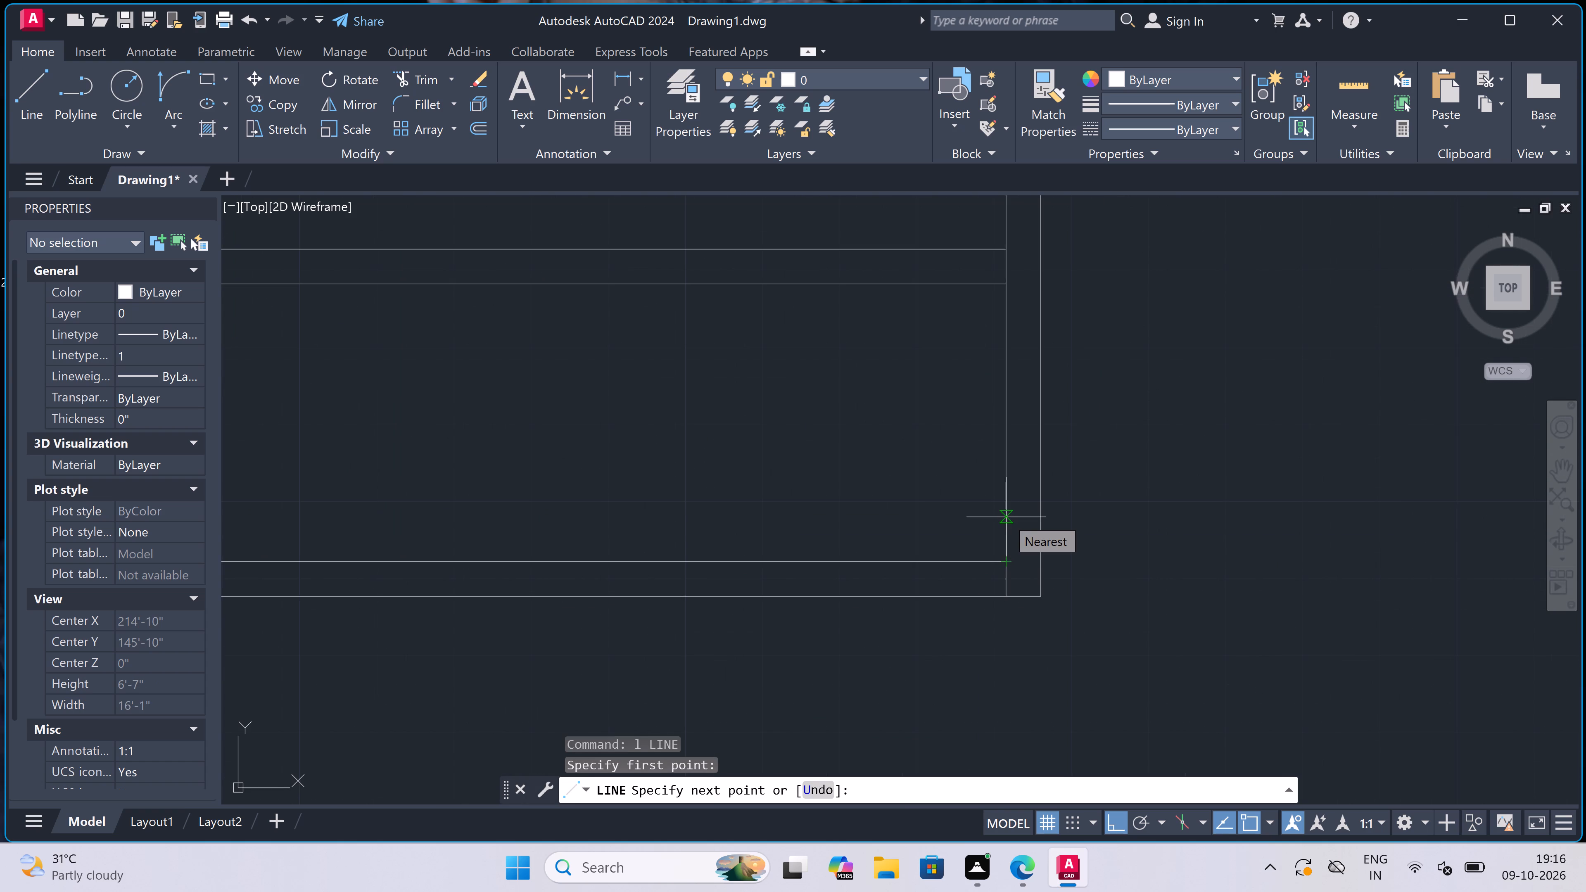
key(4)
text(.5)
text(")
key(space)
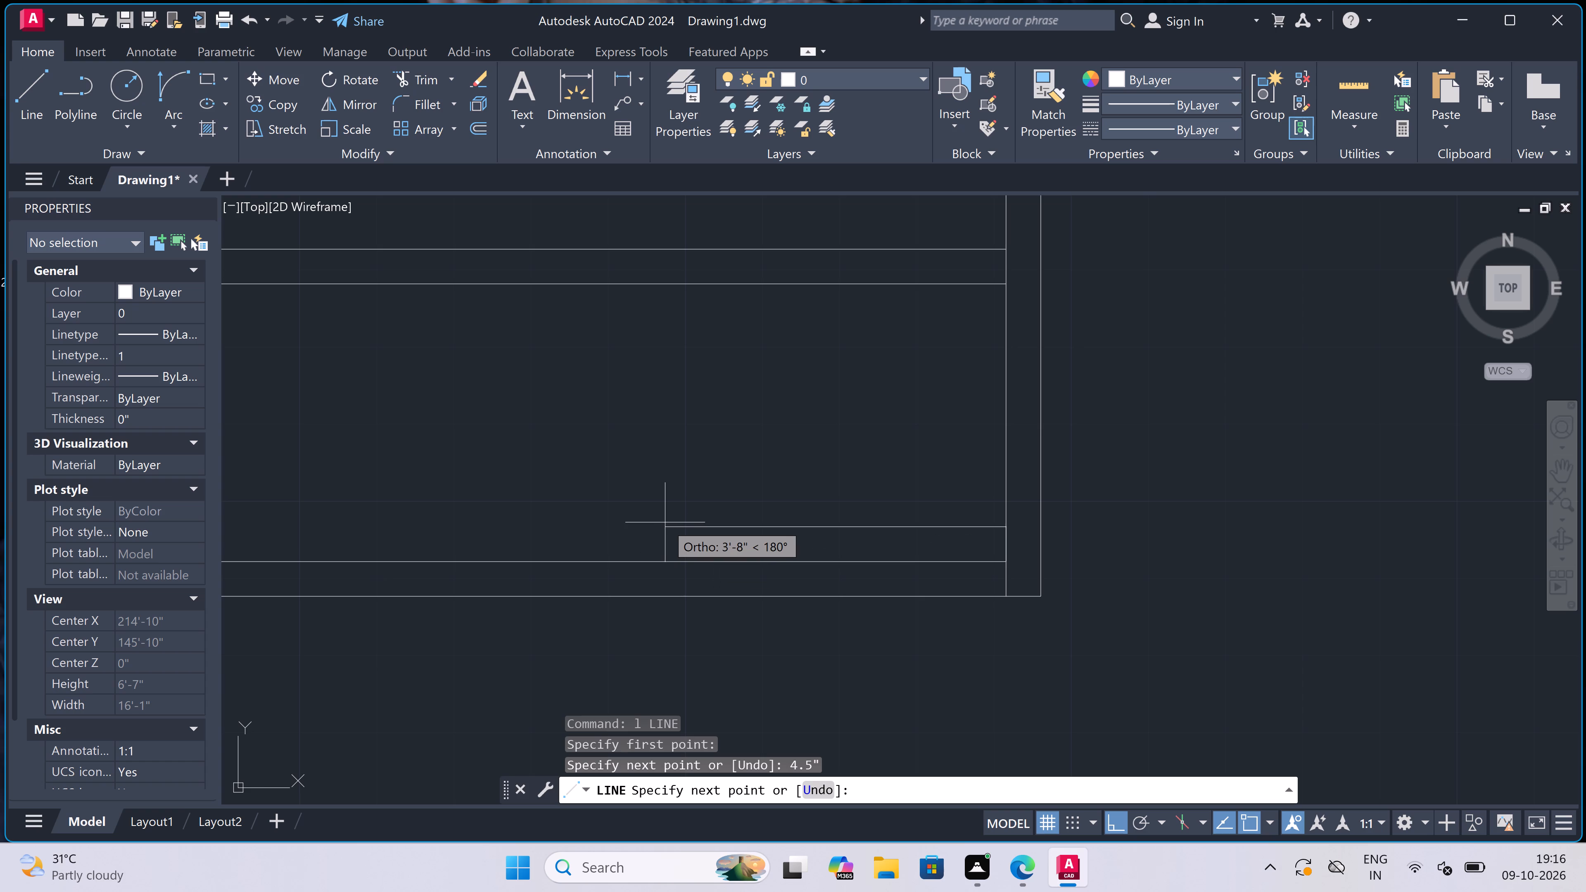
text(6')
key(space)
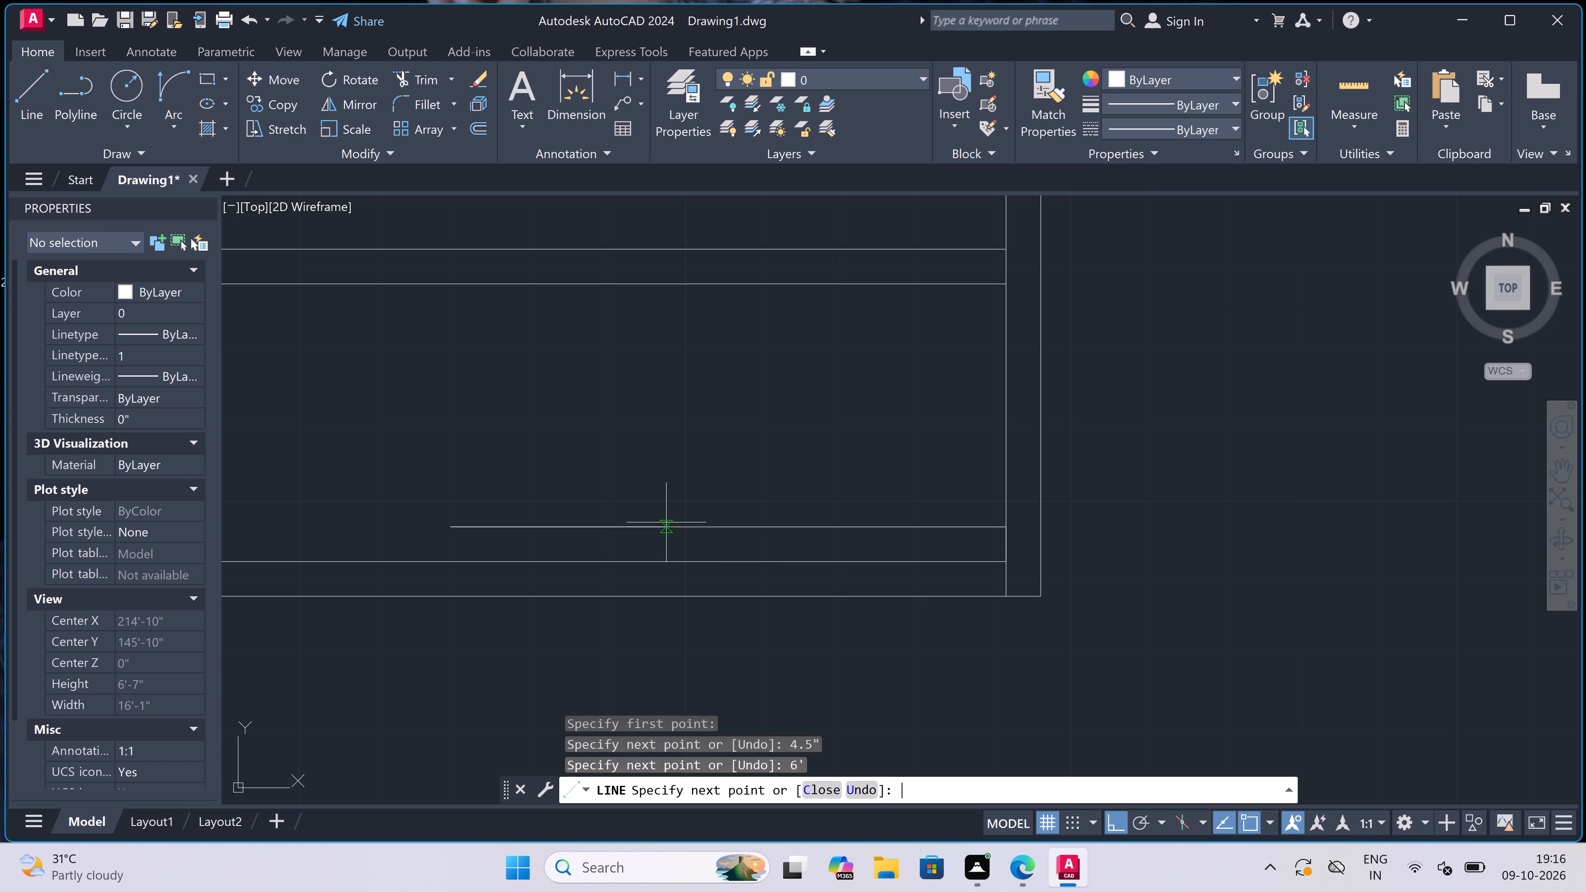
Continue the connected lines about 14' north, 4.5" west and back south to the south wall's inner line, completing the vertical partition.
scroll(667, 522, down, 4)
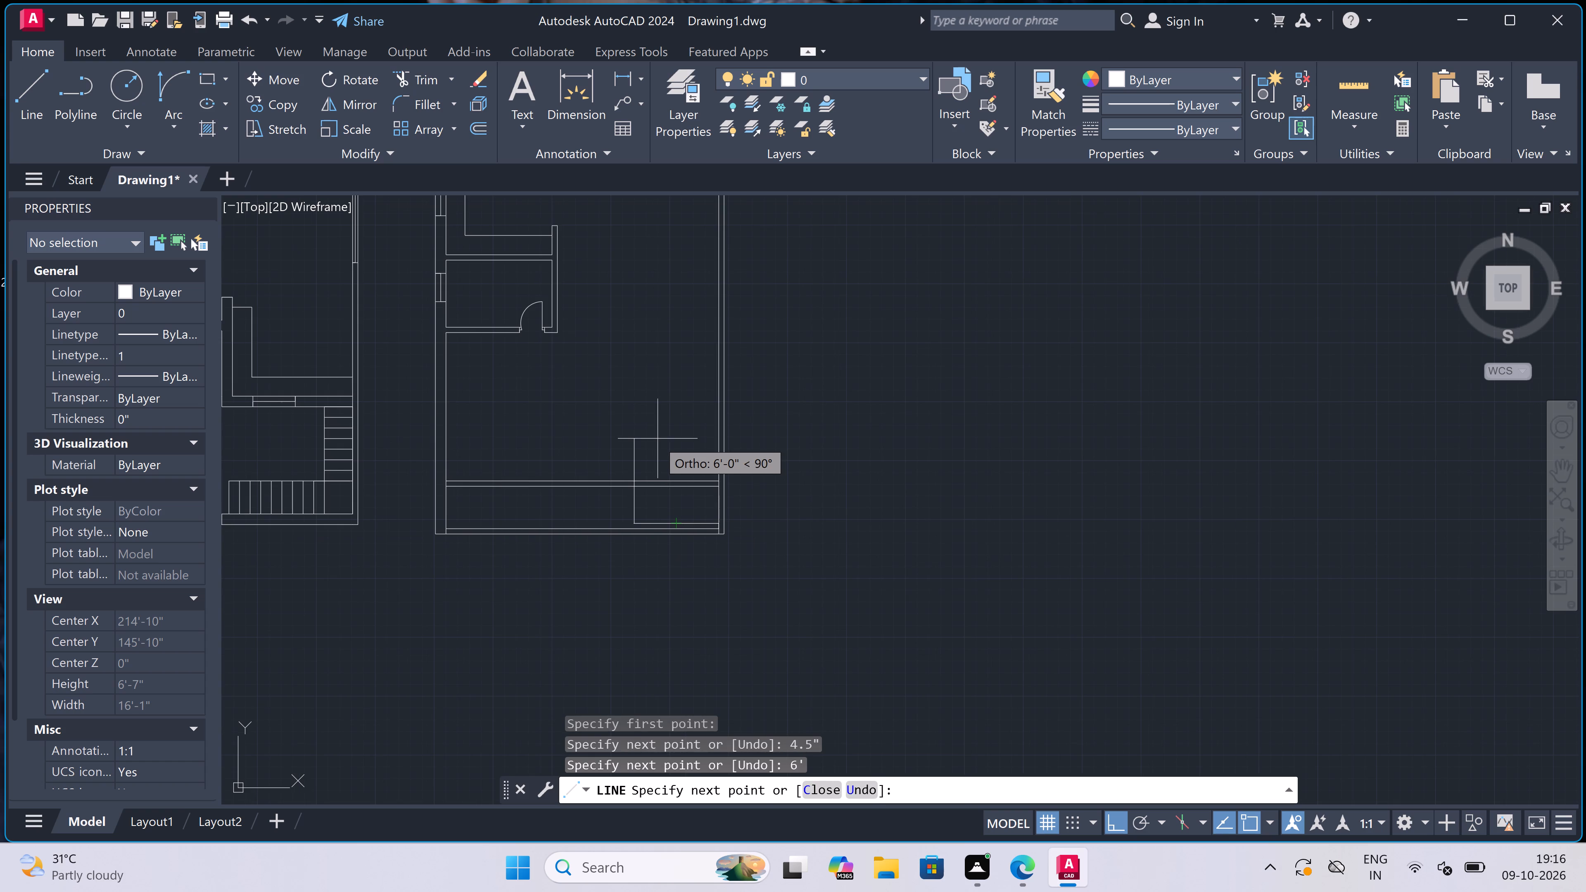
click(635, 323)
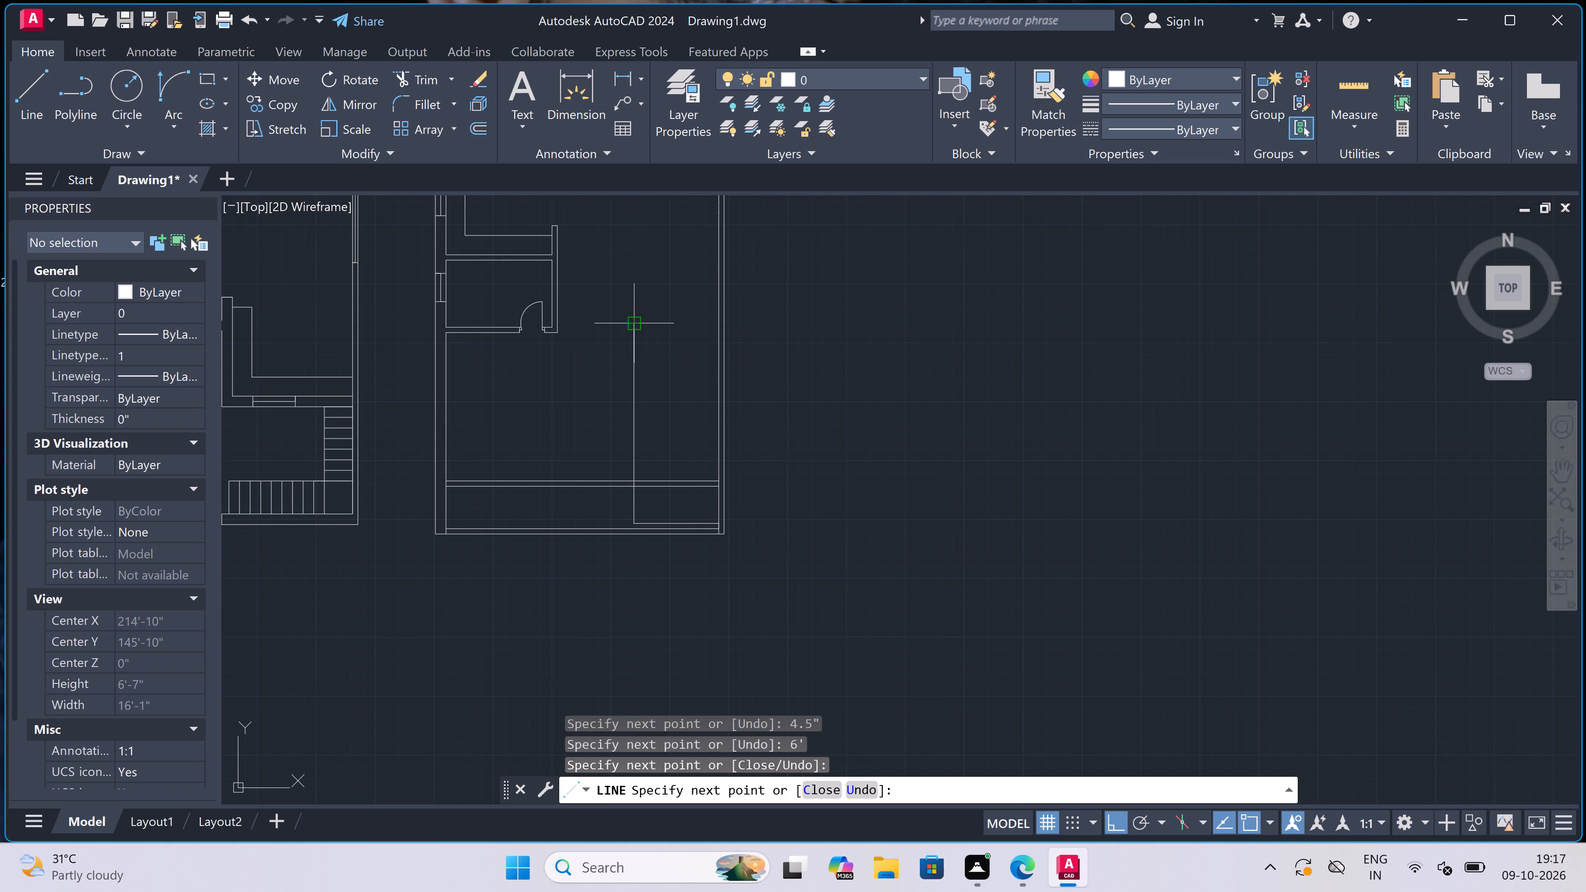
text(4.5)
text(")
key(space)
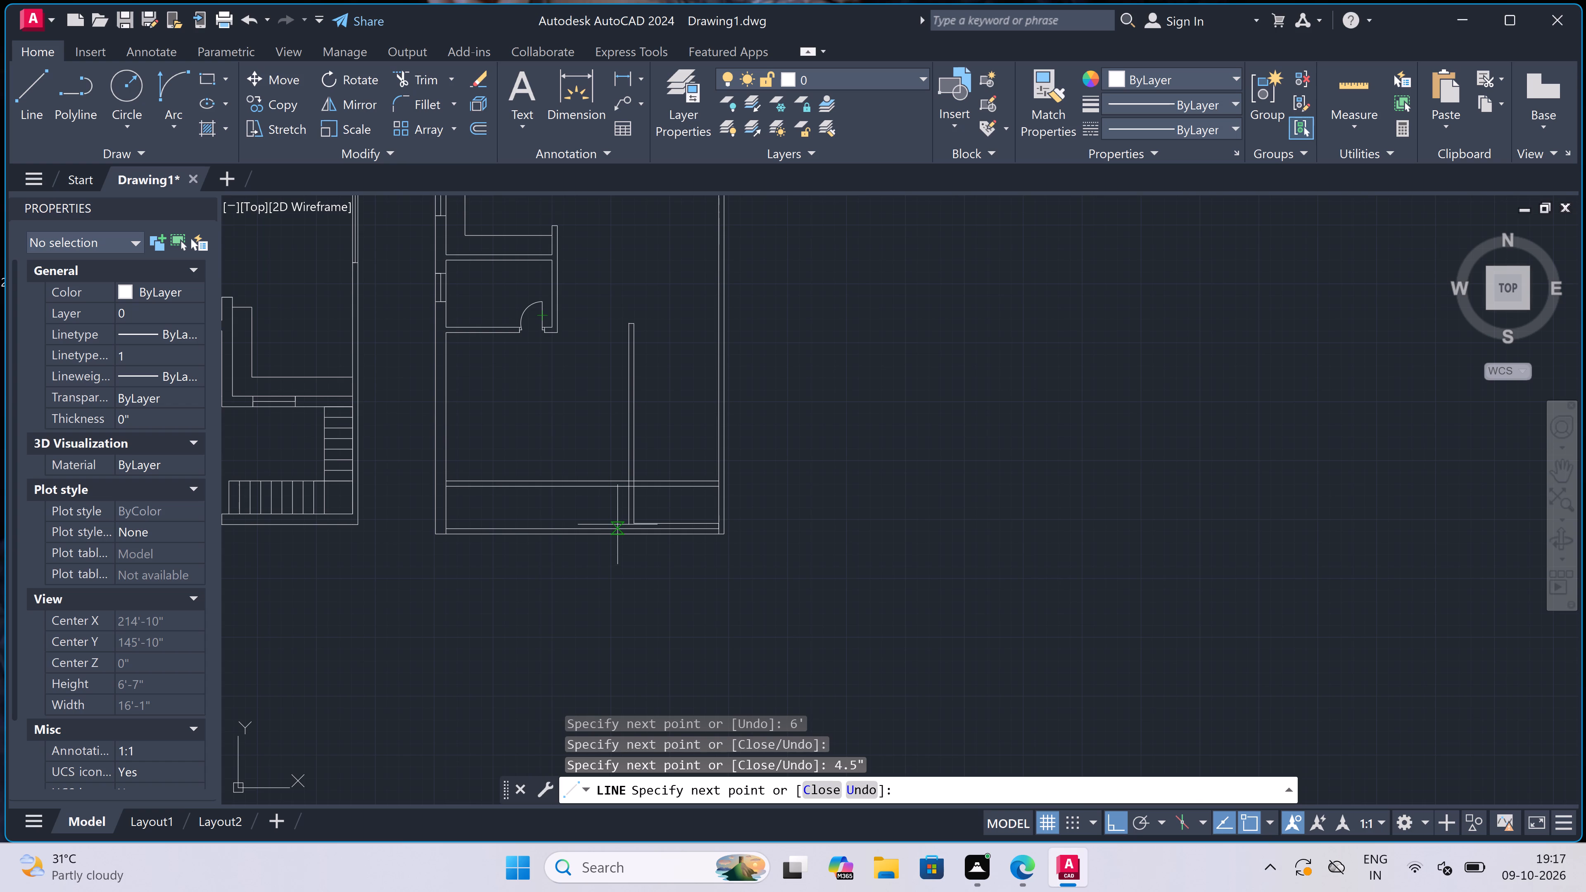
scroll(618, 525, up, 1)
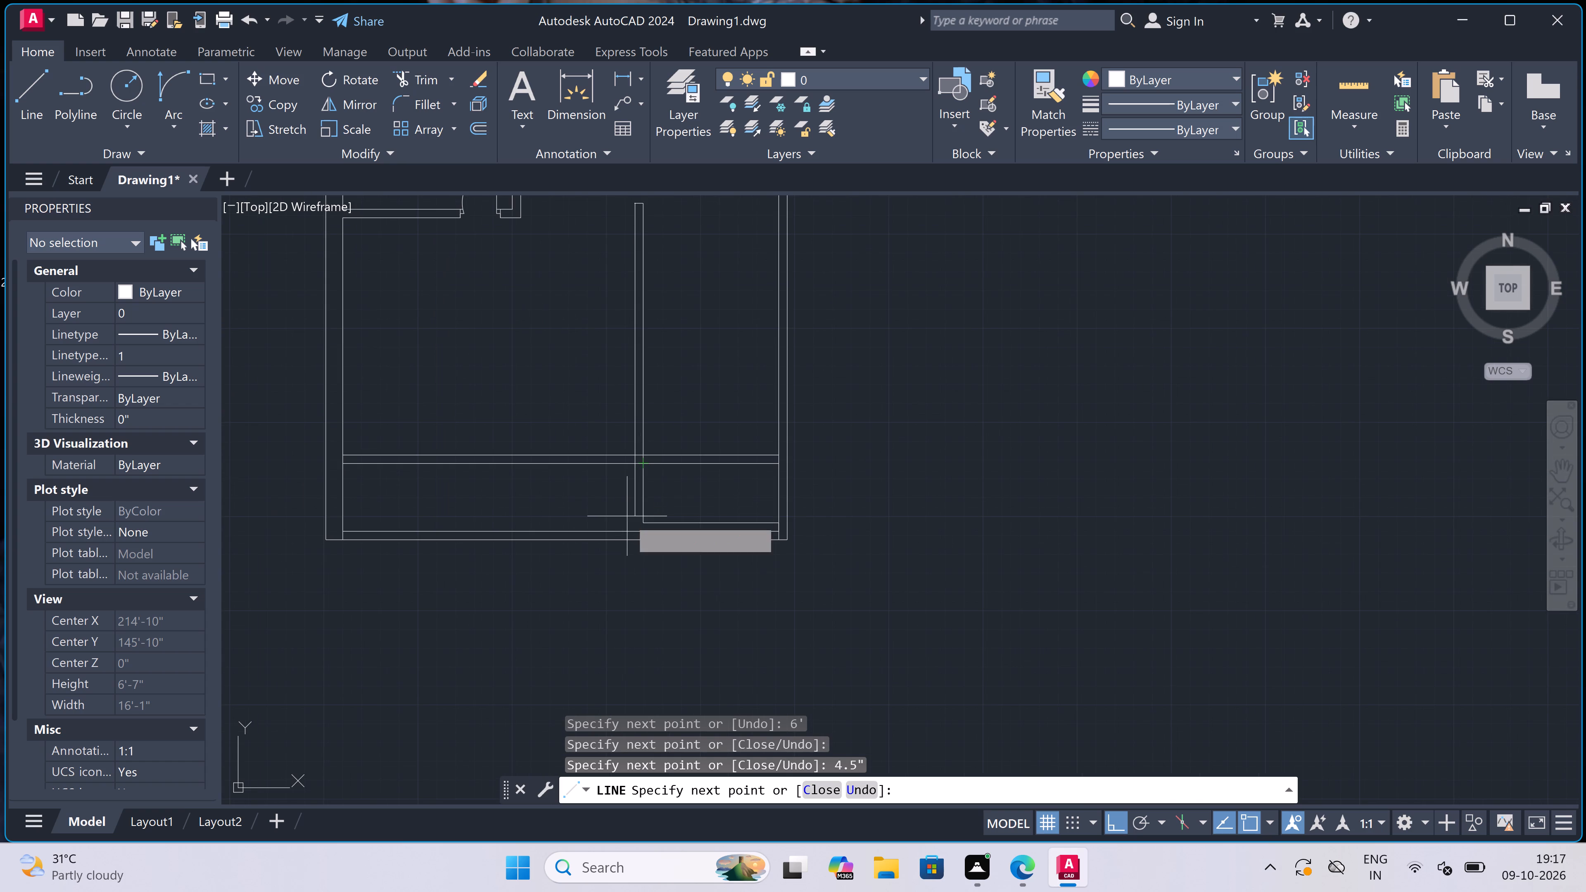
scroll(624, 537, up, 1)
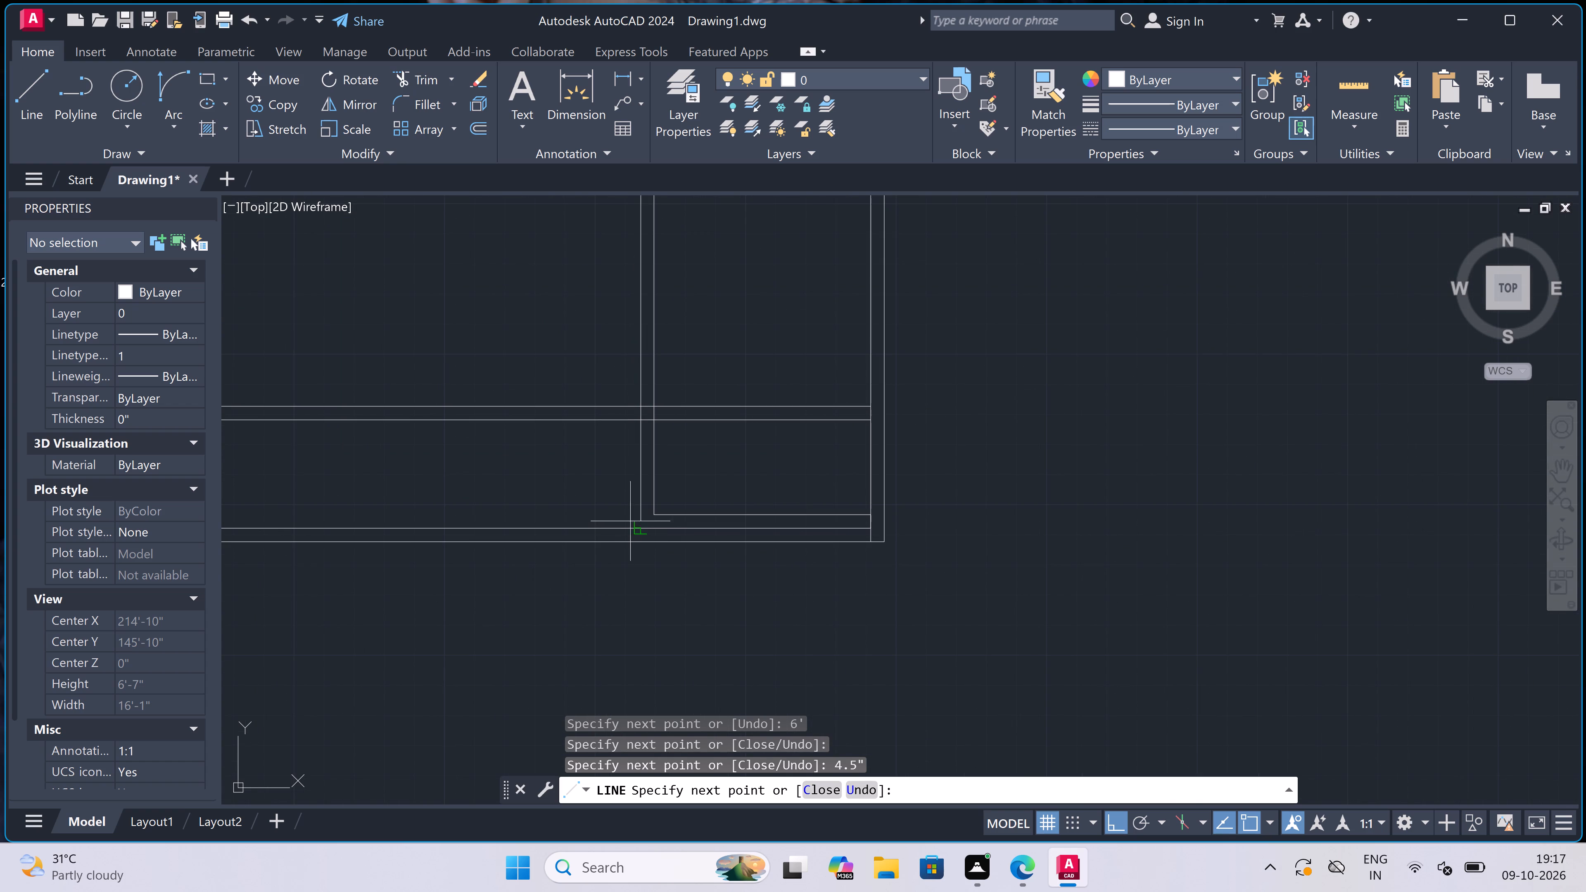
scroll(640, 515, up, 2)
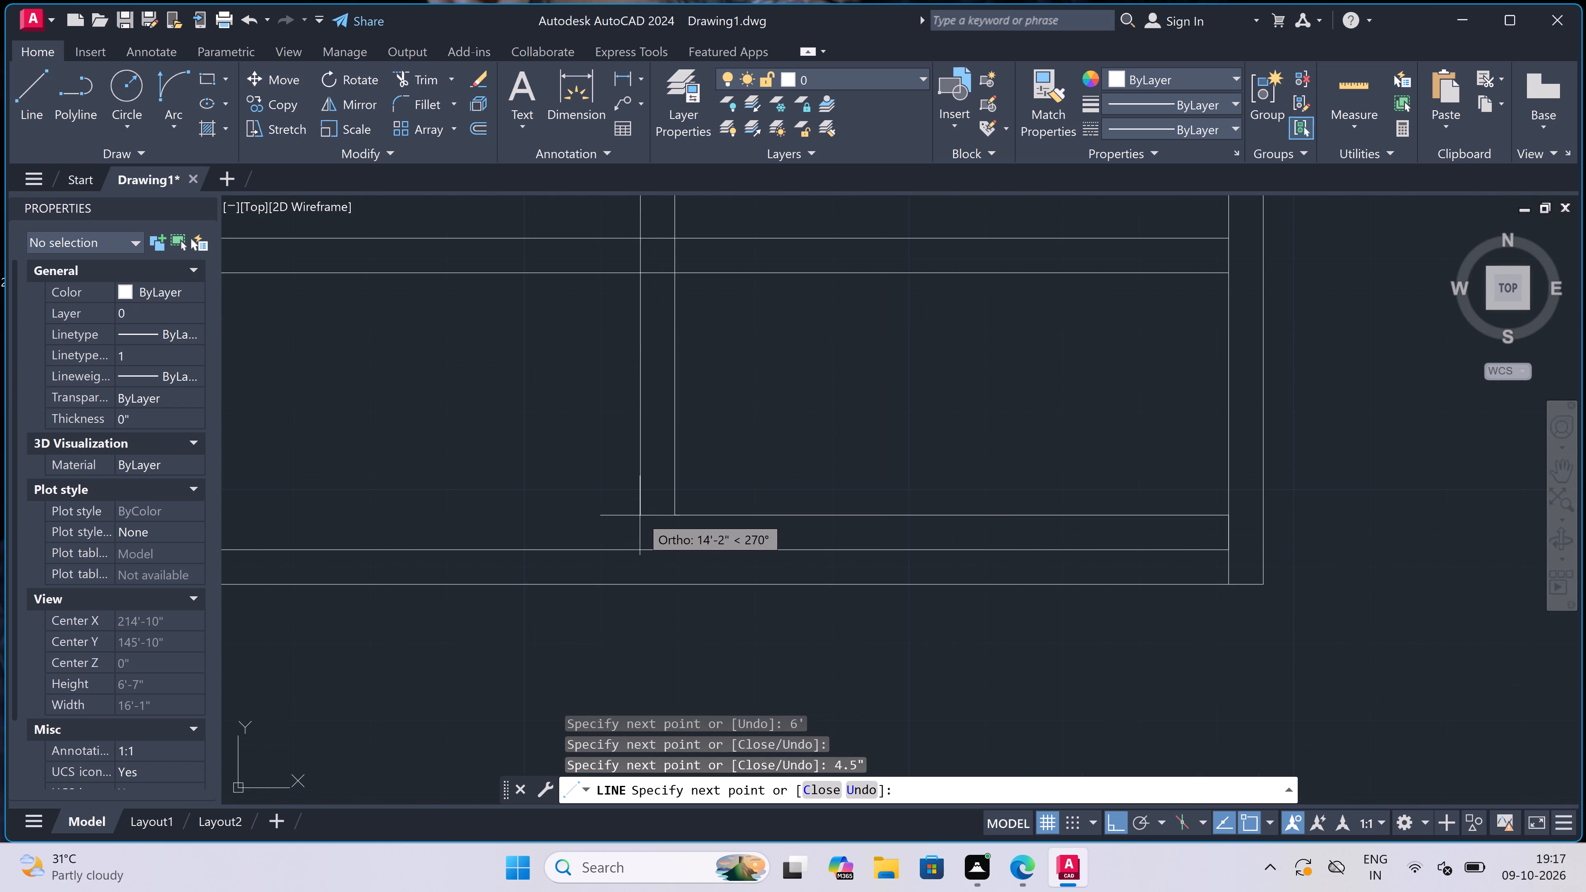
click(642, 548)
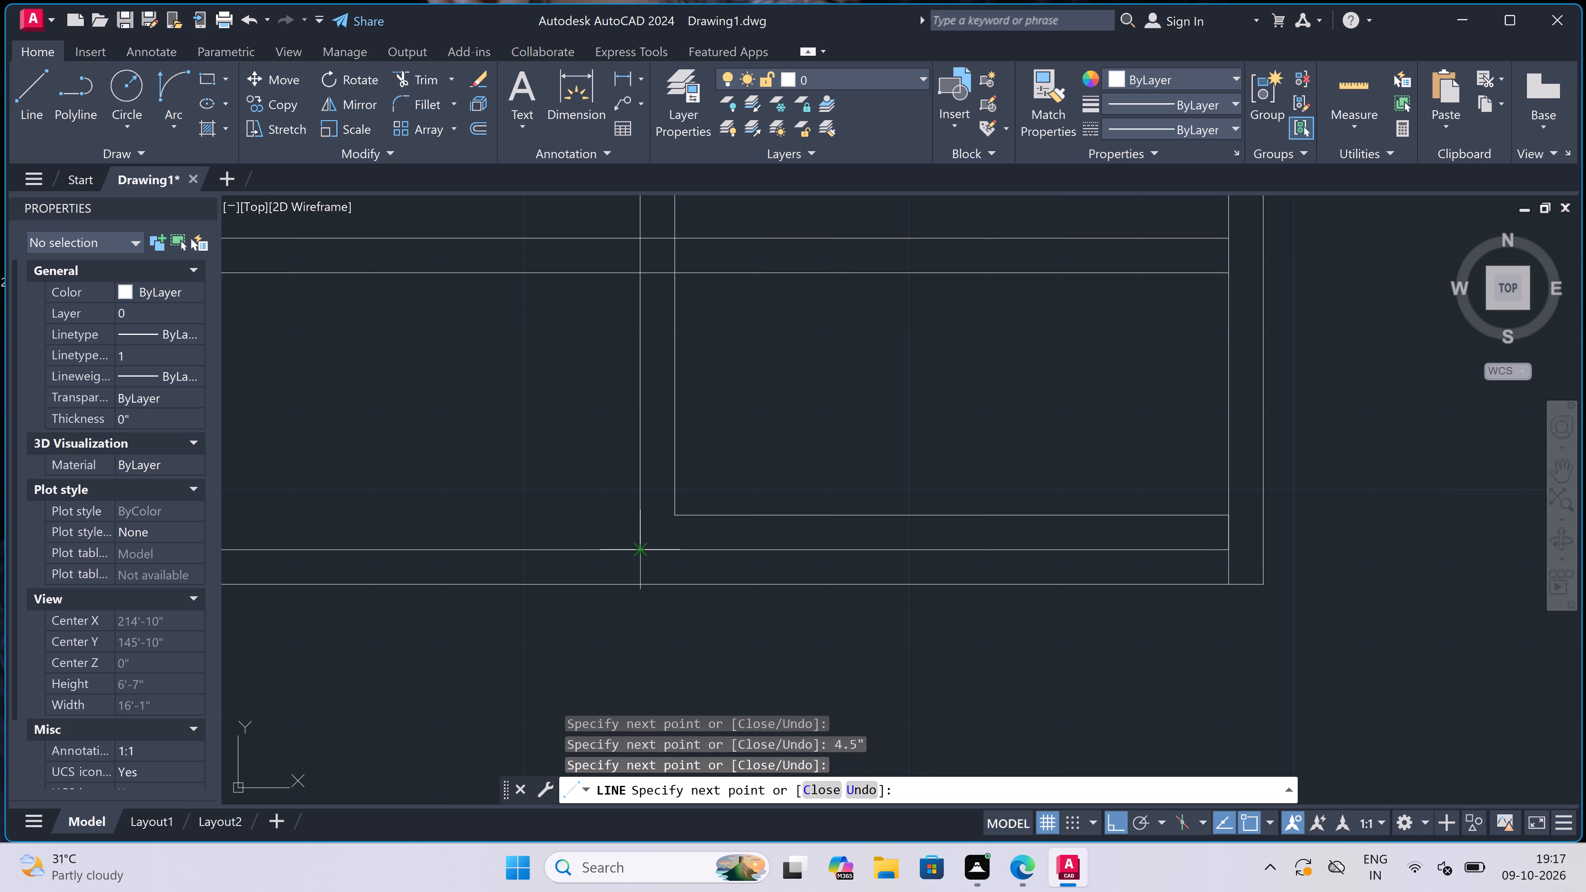
key(Escape)
Trim the south wall's inner line between the new vertical partition's west face and the east outer wall.
text(tr)
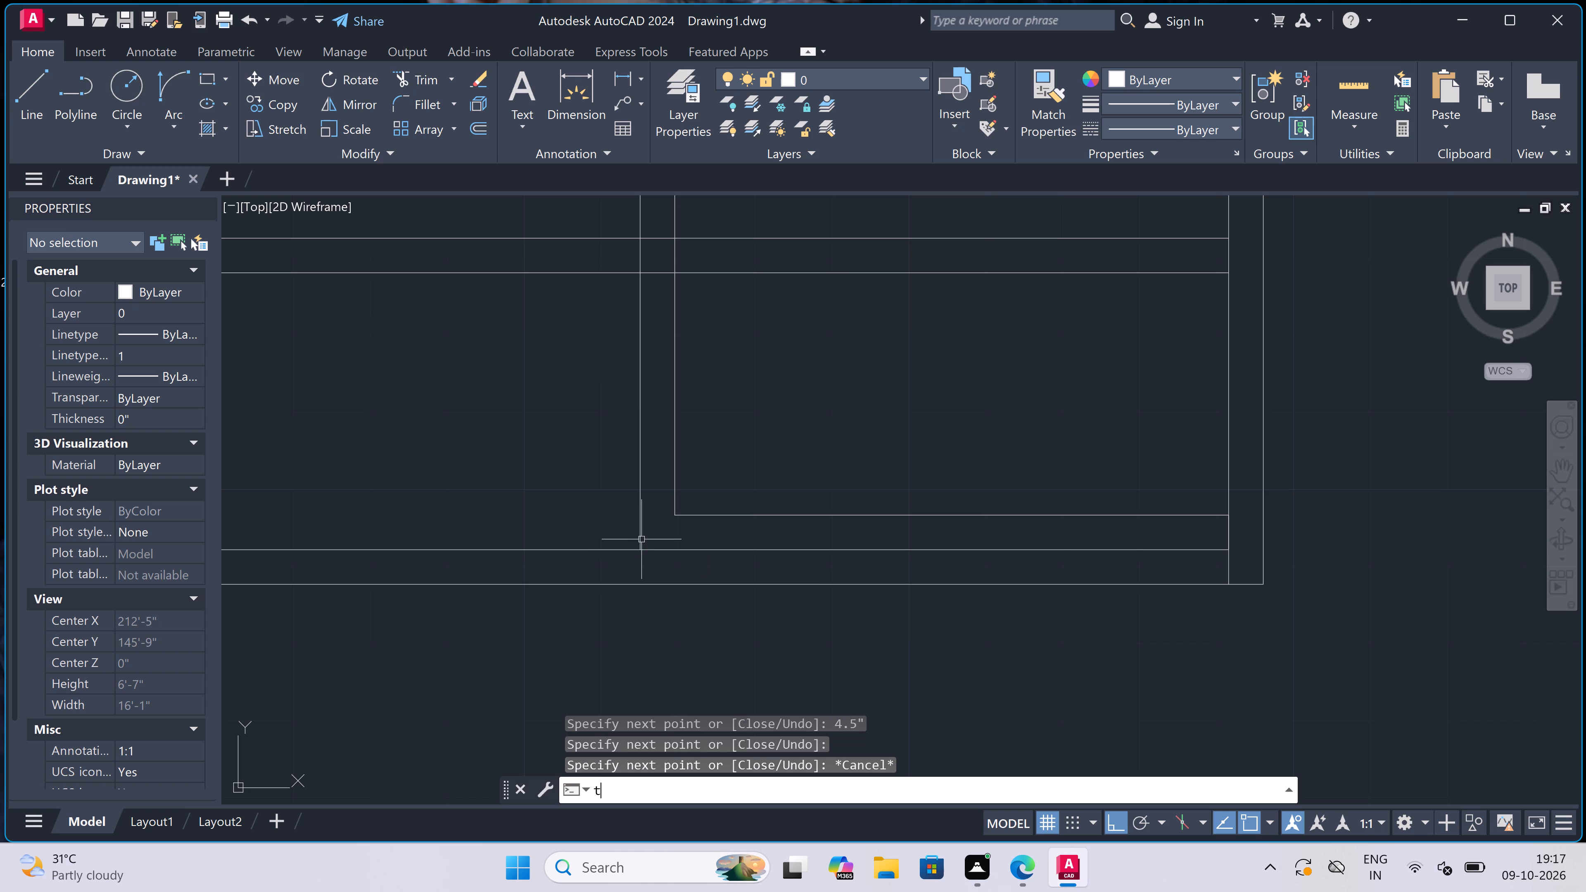
key(space)
scroll(643, 537, down, 3)
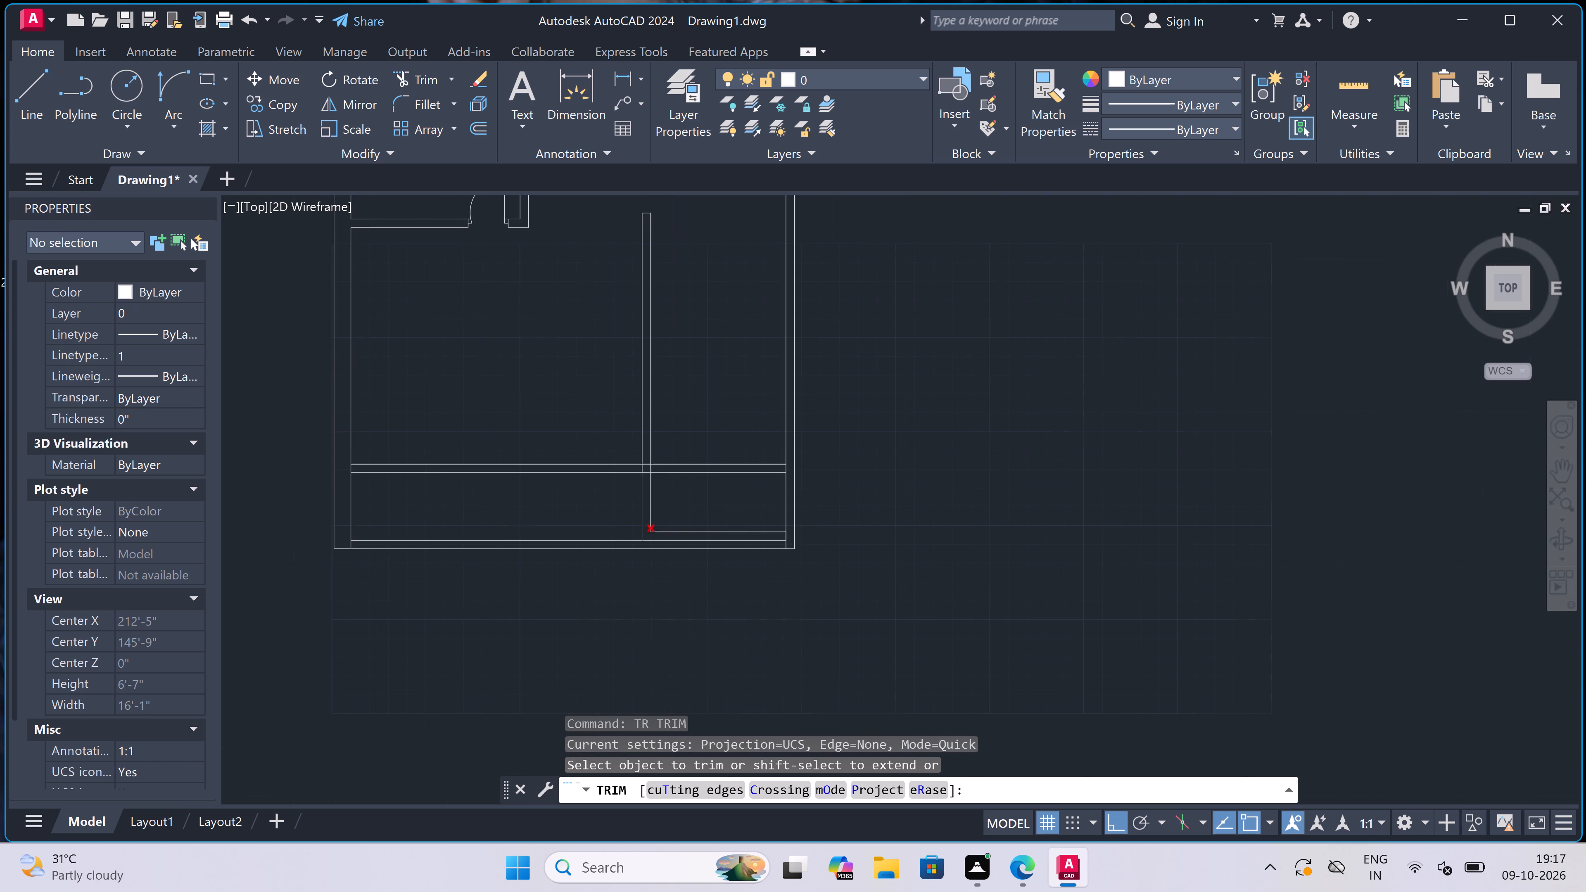
click(498, 508)
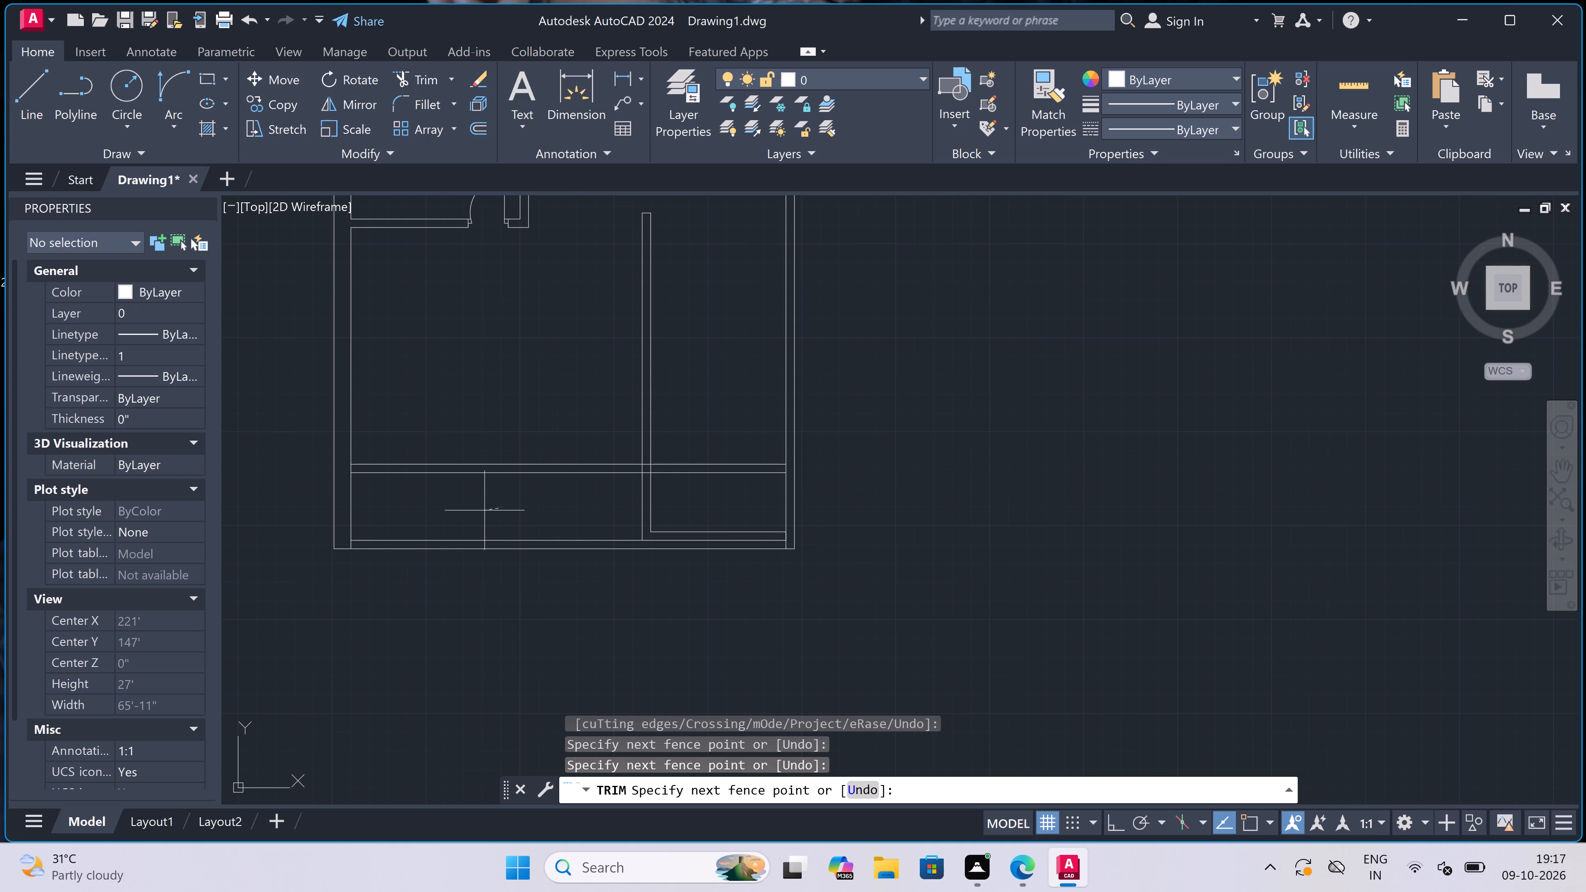
click(617, 519)
scroll(649, 543, up, 2)
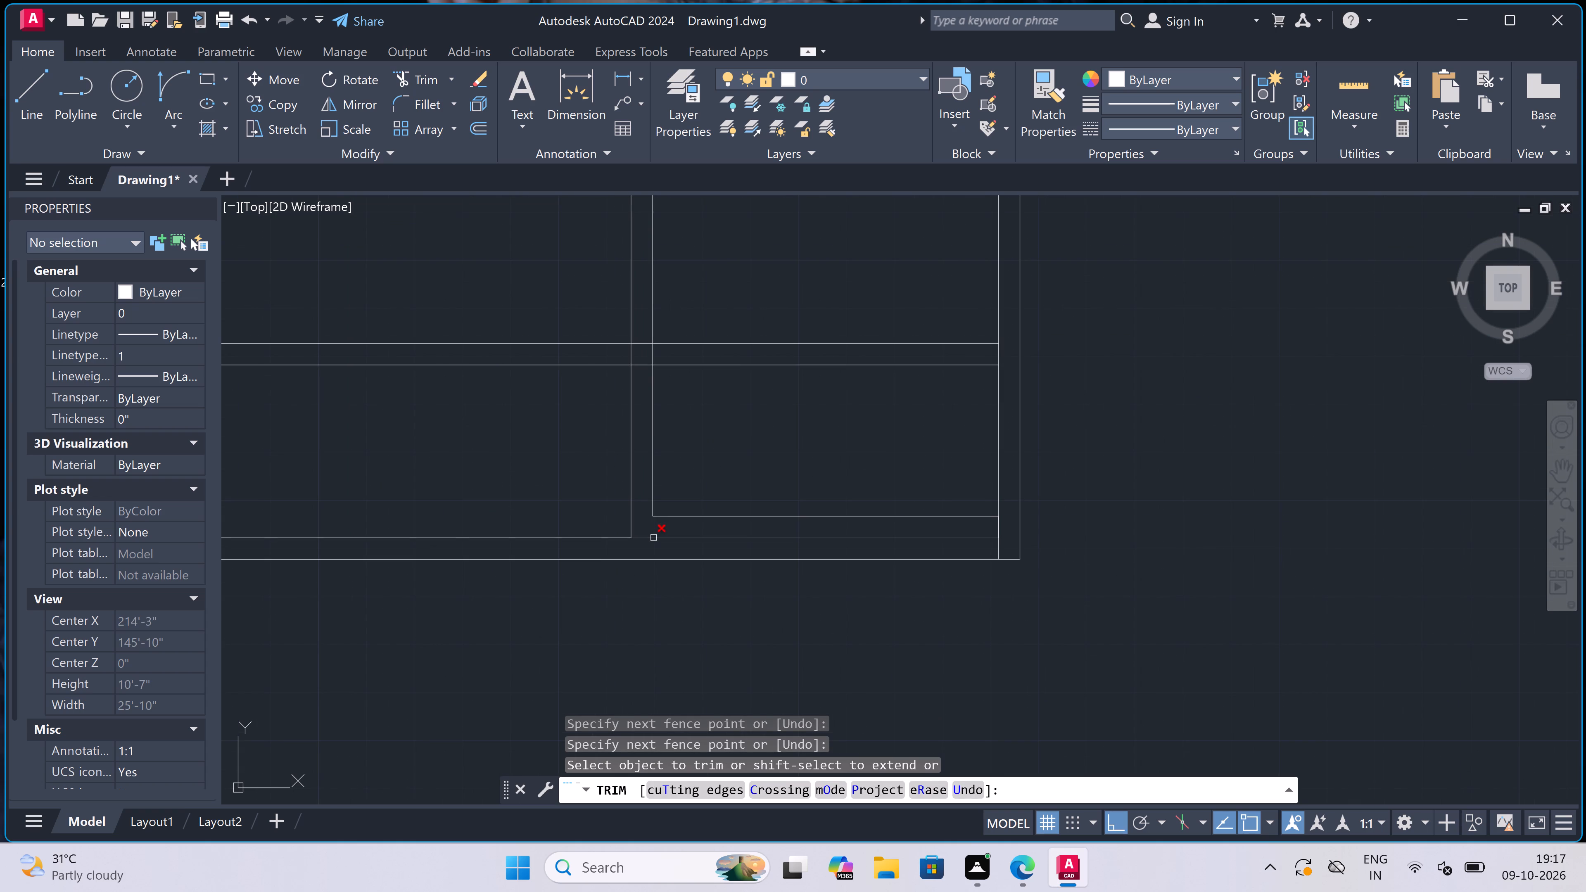
click(653, 538)
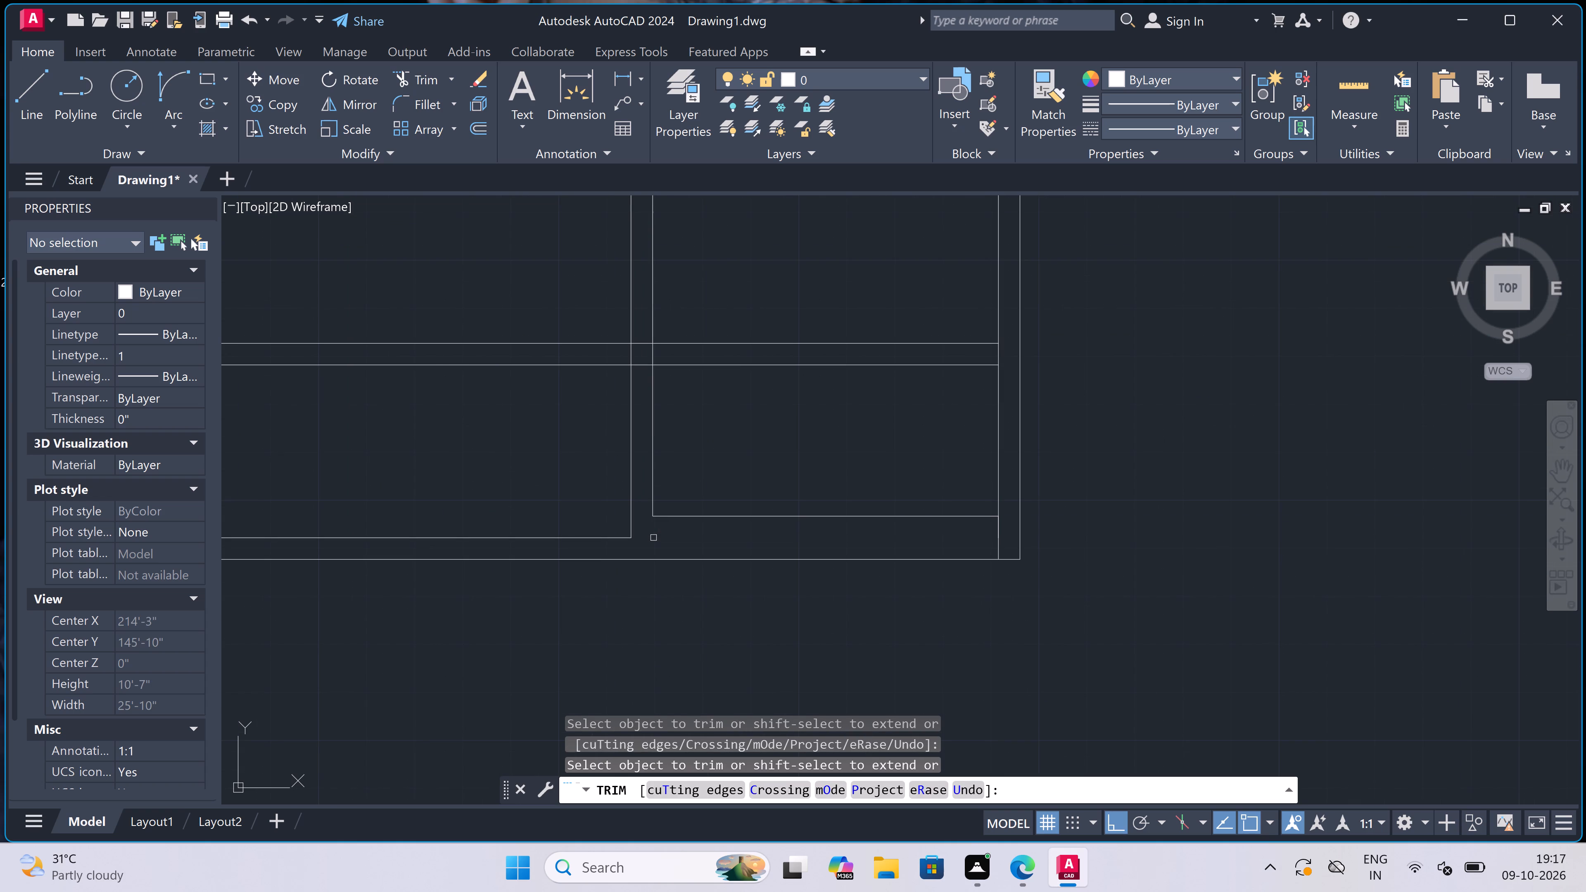
scroll(654, 538, down, 3)
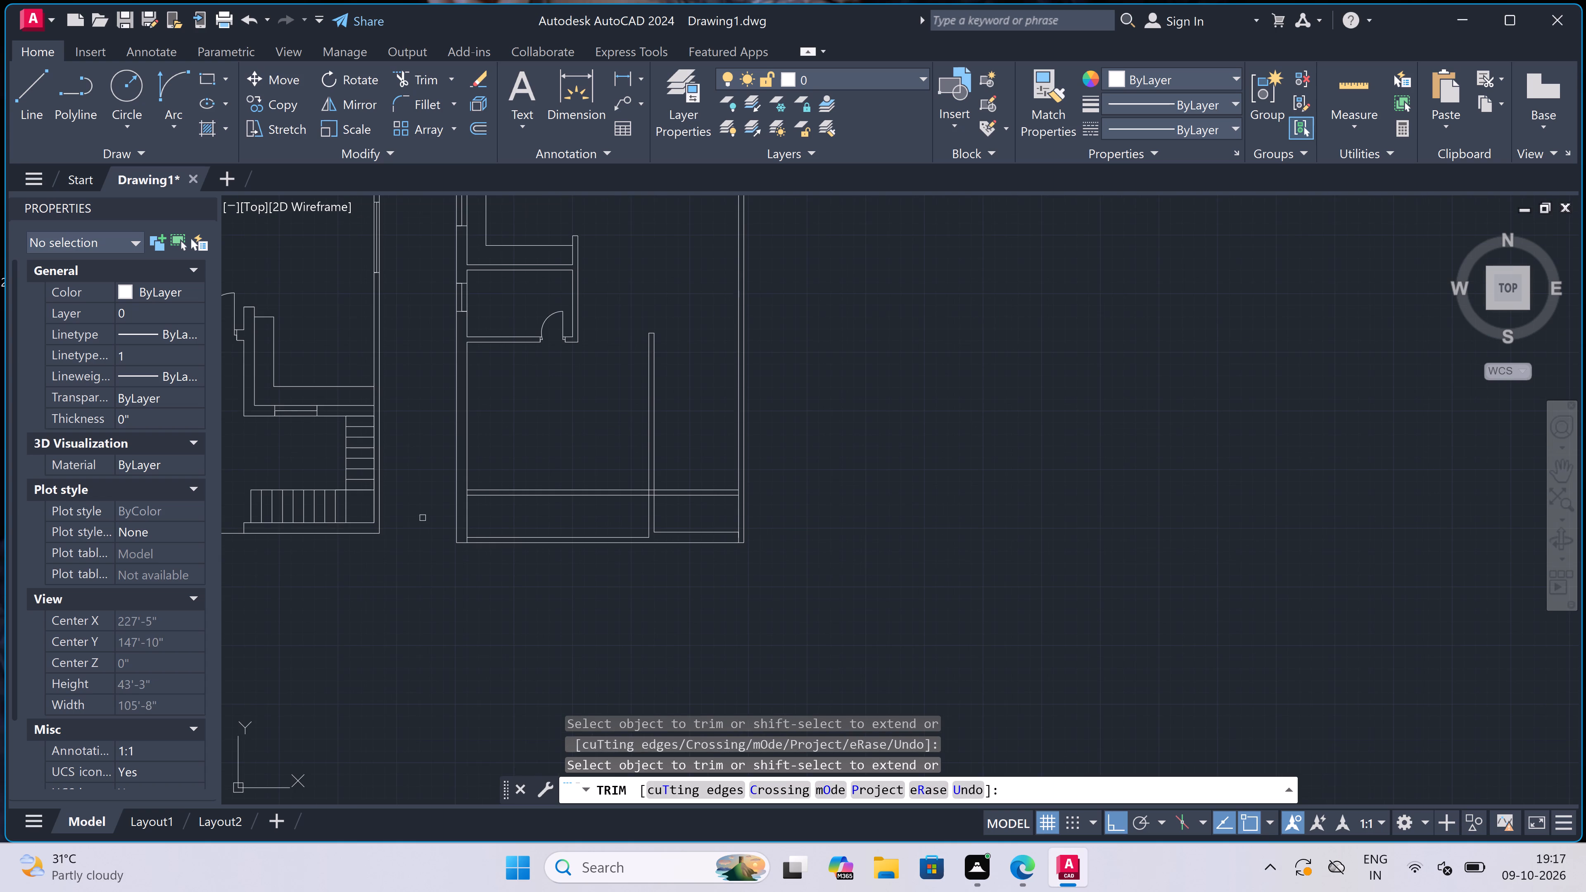
scroll(435, 519, up, 3)
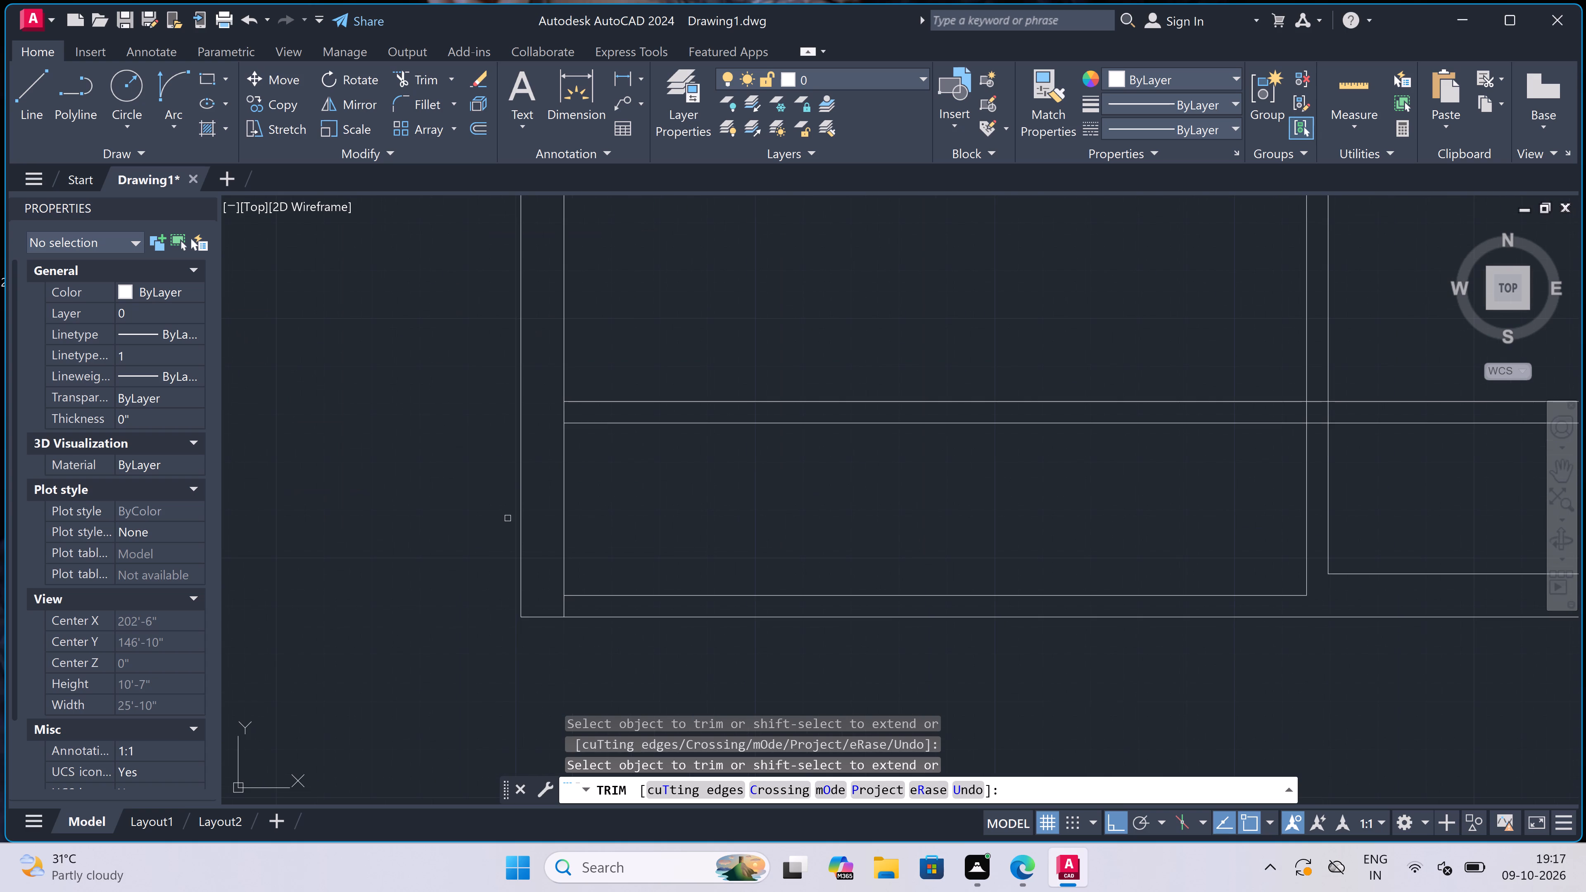
key(Escape)
Extend the southern horizontal partition's lower line west to the outer face of the second plan's west outer wall.
text(ex)
key(space)
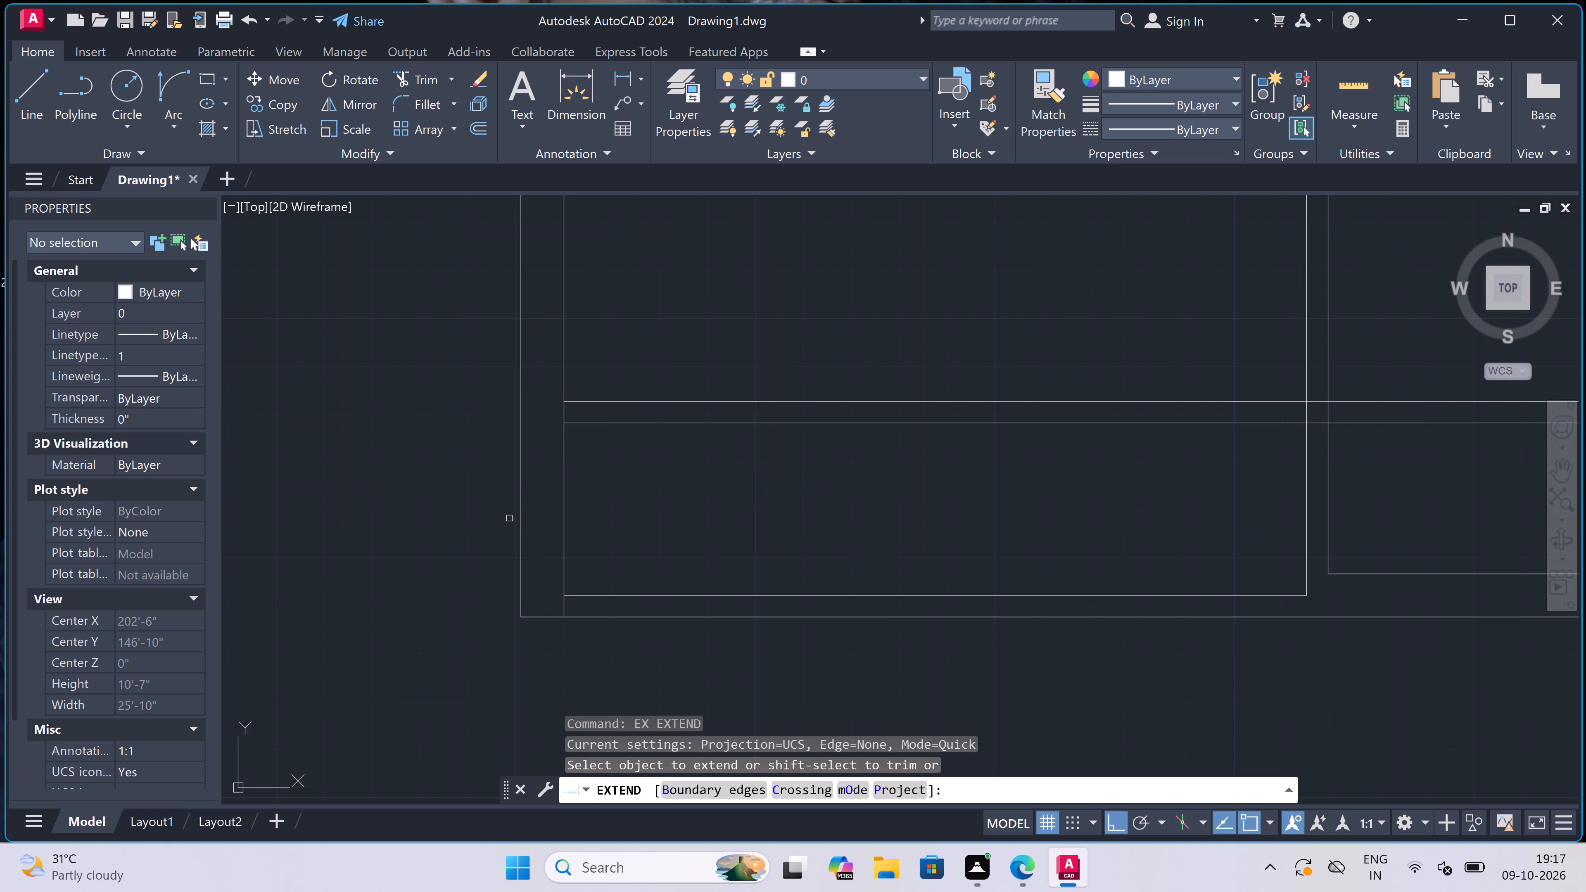
click(572, 420)
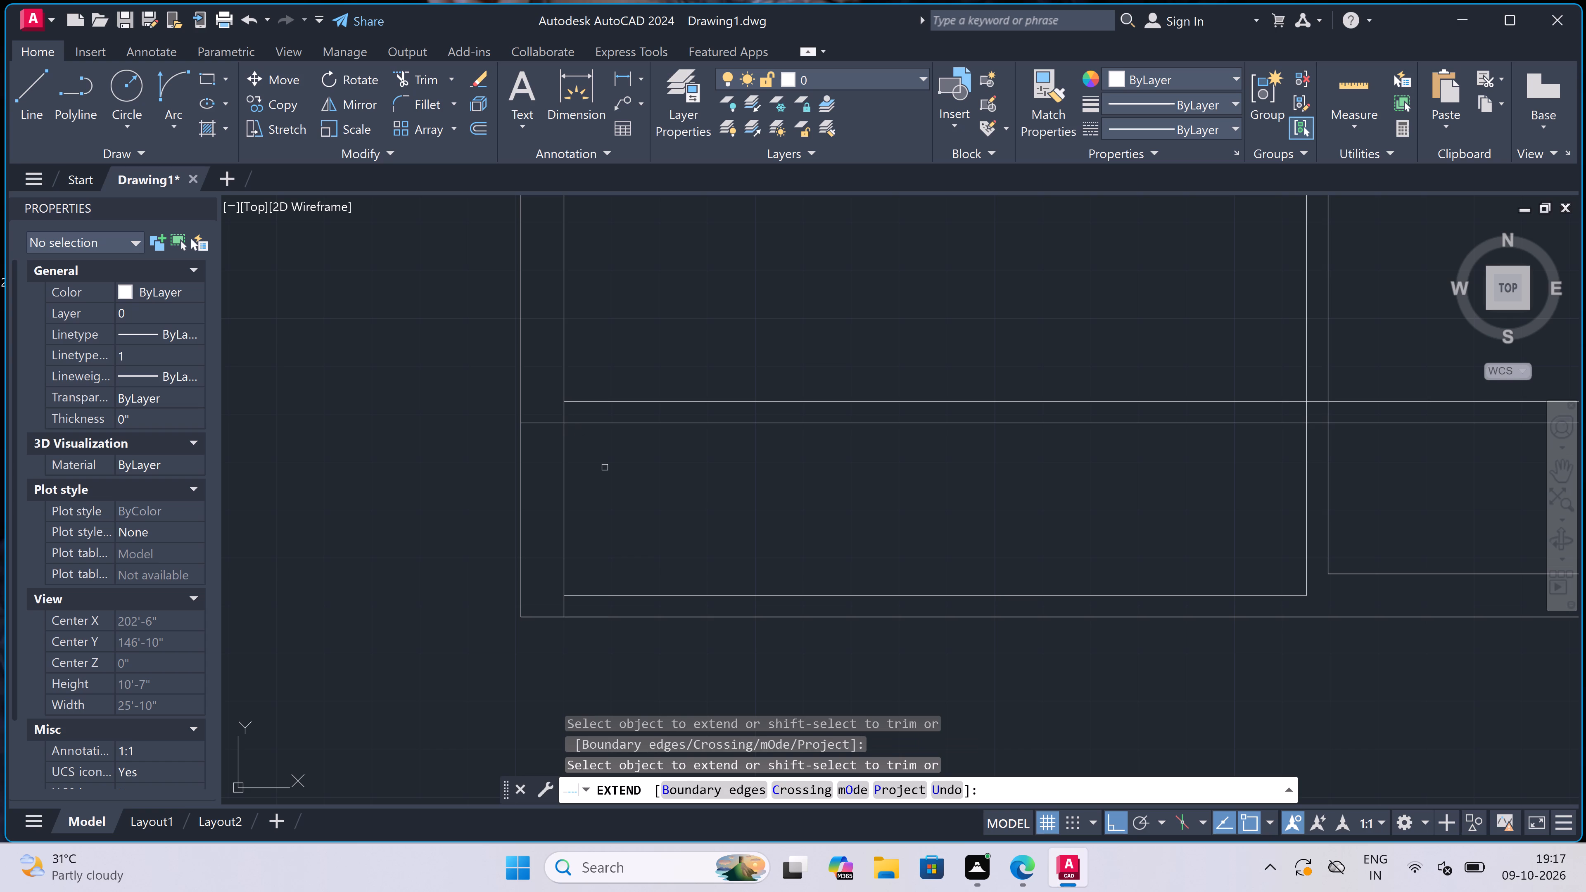
scroll(605, 467, down, 1)
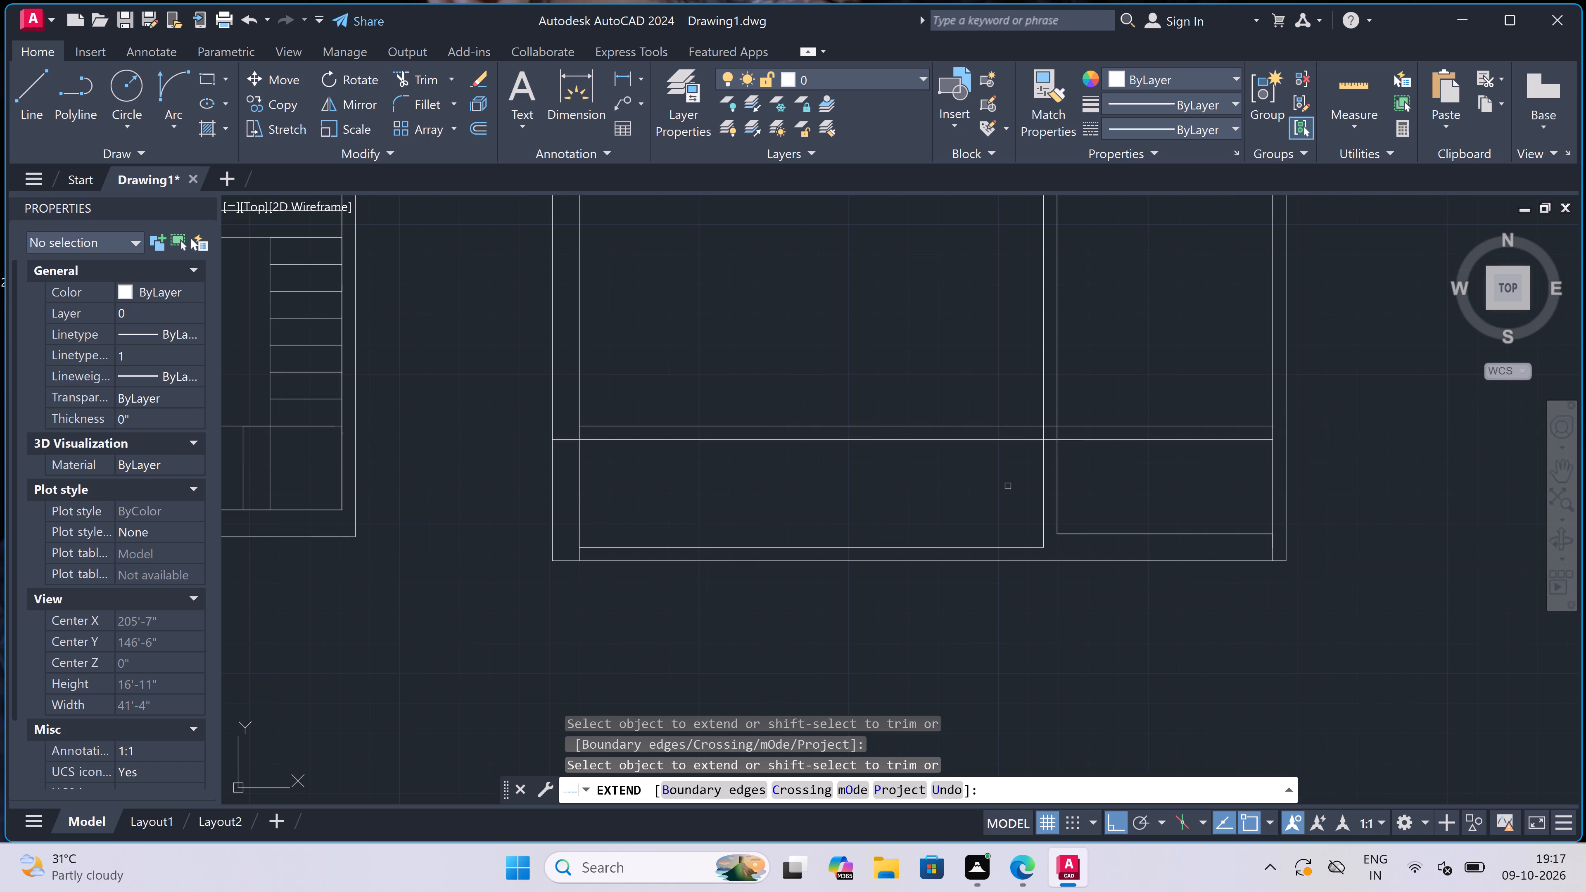
key(Escape)
Trim the west outer wall's inner line below the southern horizontal partition and between that partition's two lines.
text(tr)
key(space)
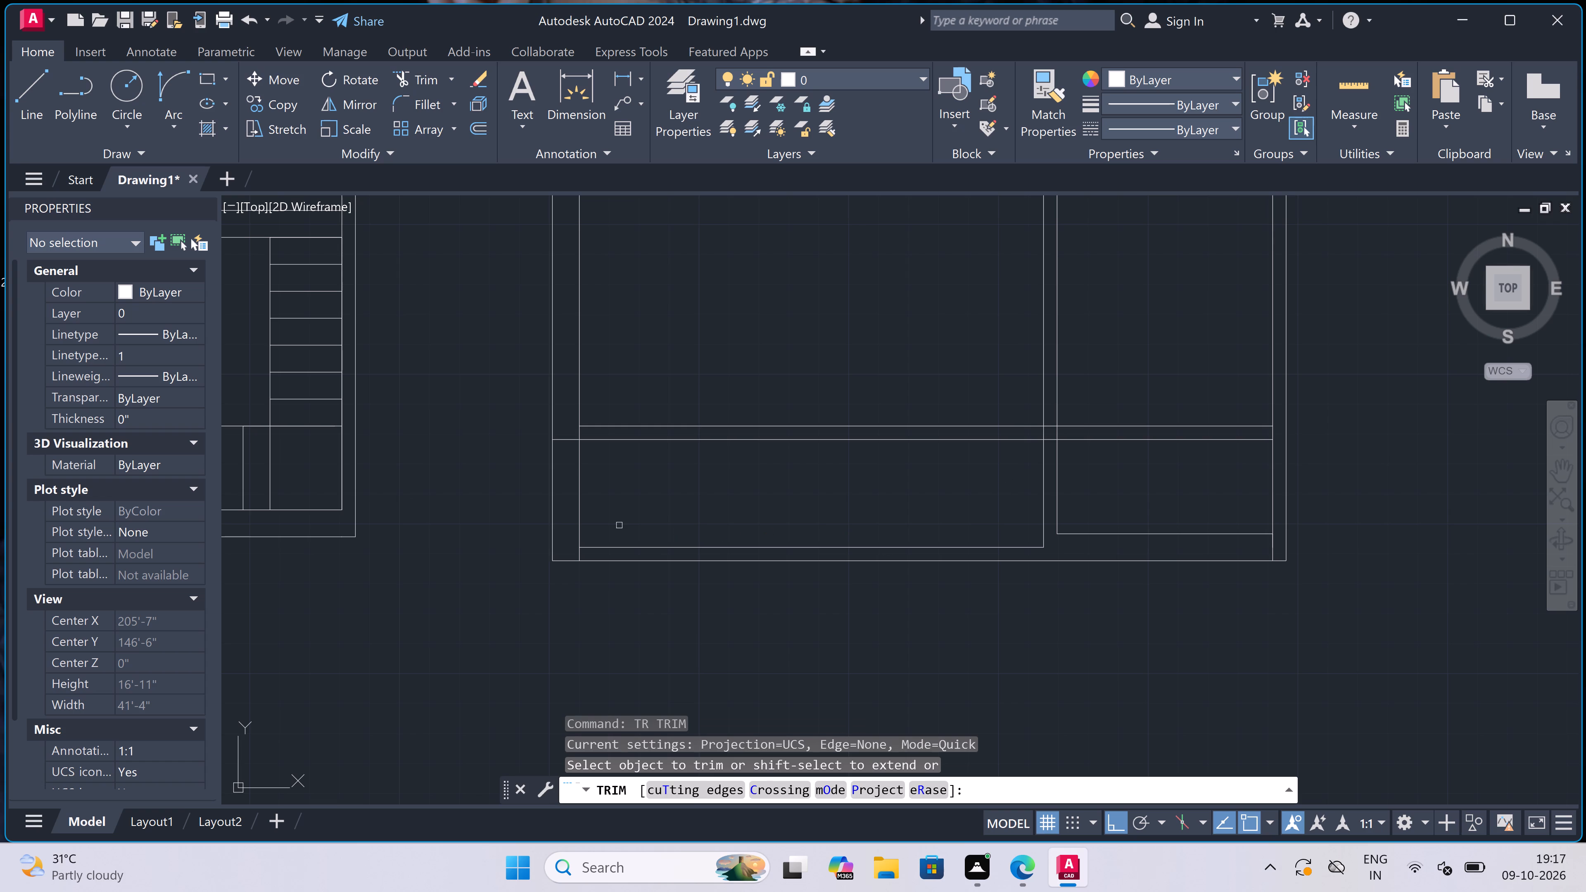
click(573, 518)
click(624, 515)
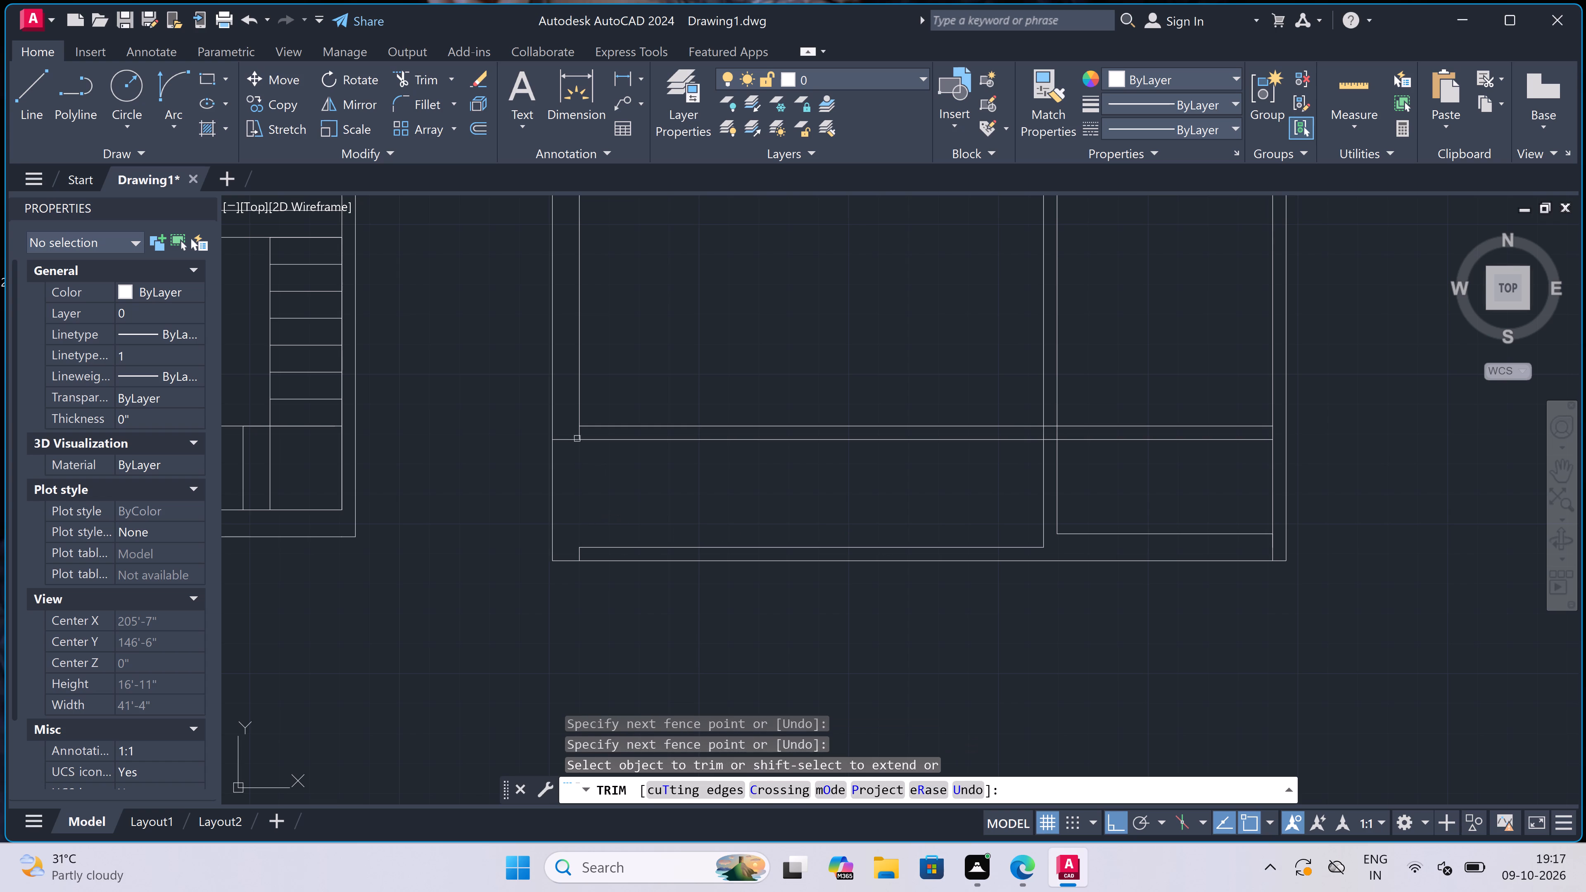
scroll(570, 384, up, 2)
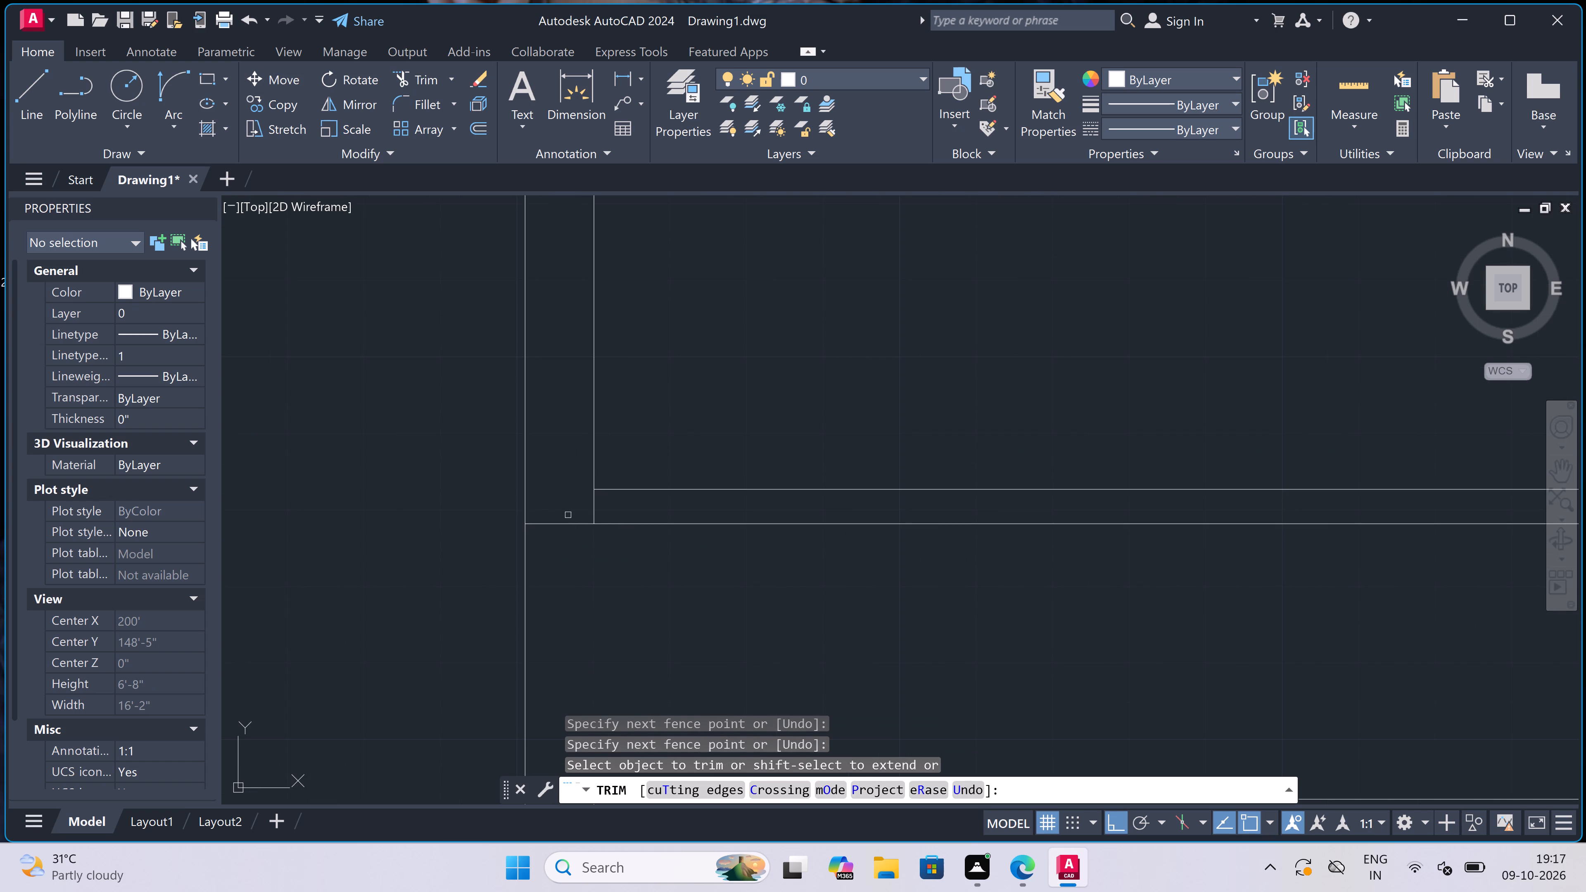
scroll(568, 515, up, 1)
click(566, 509)
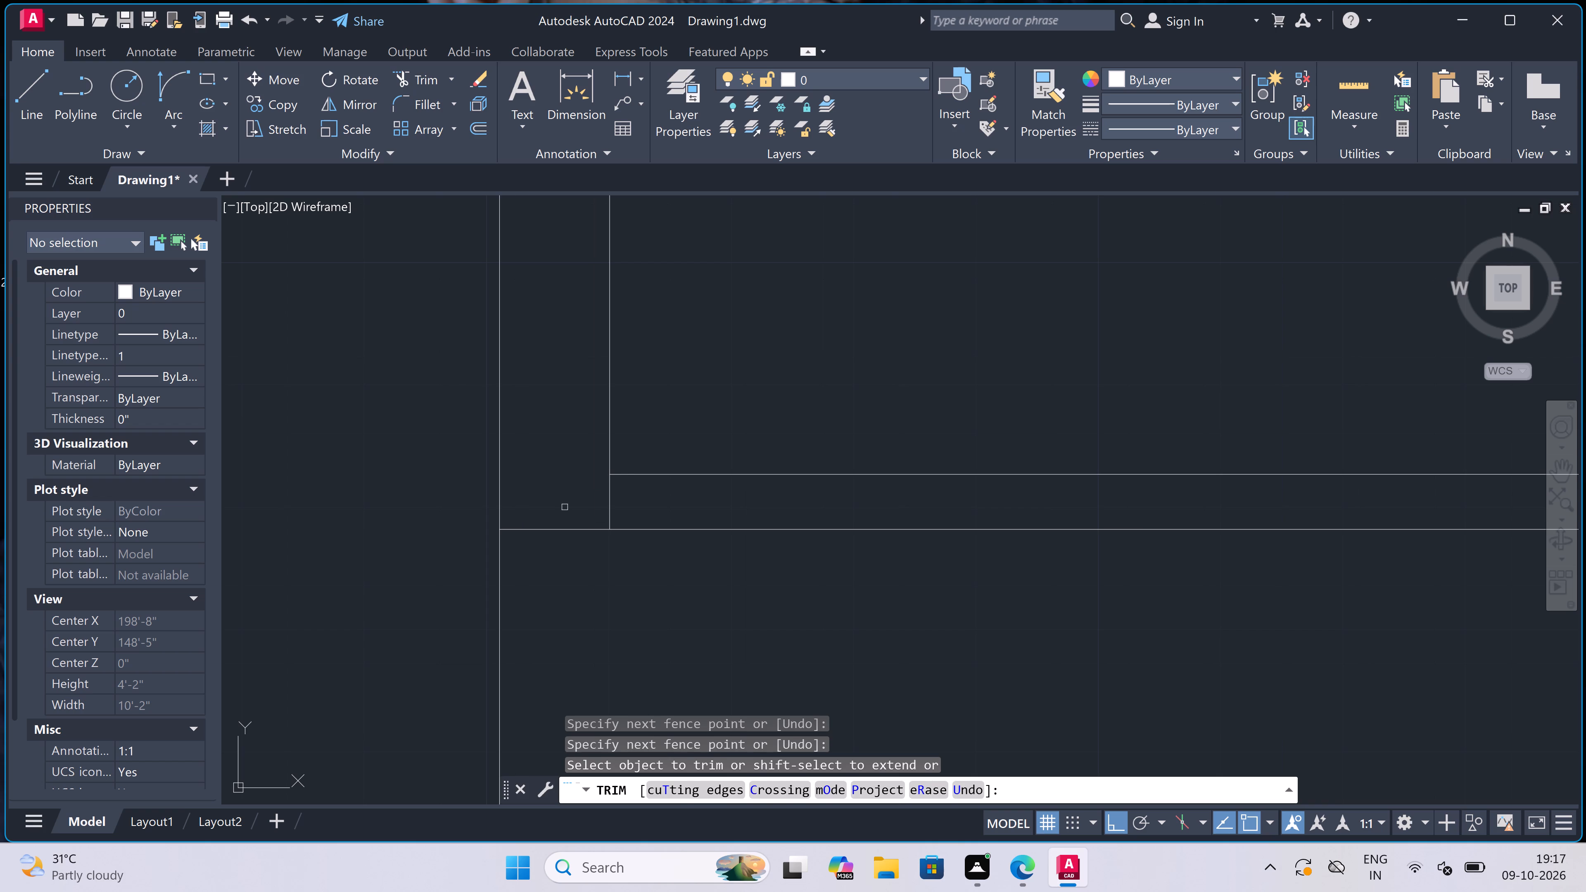
click(670, 507)
scroll(586, 462, down, 4)
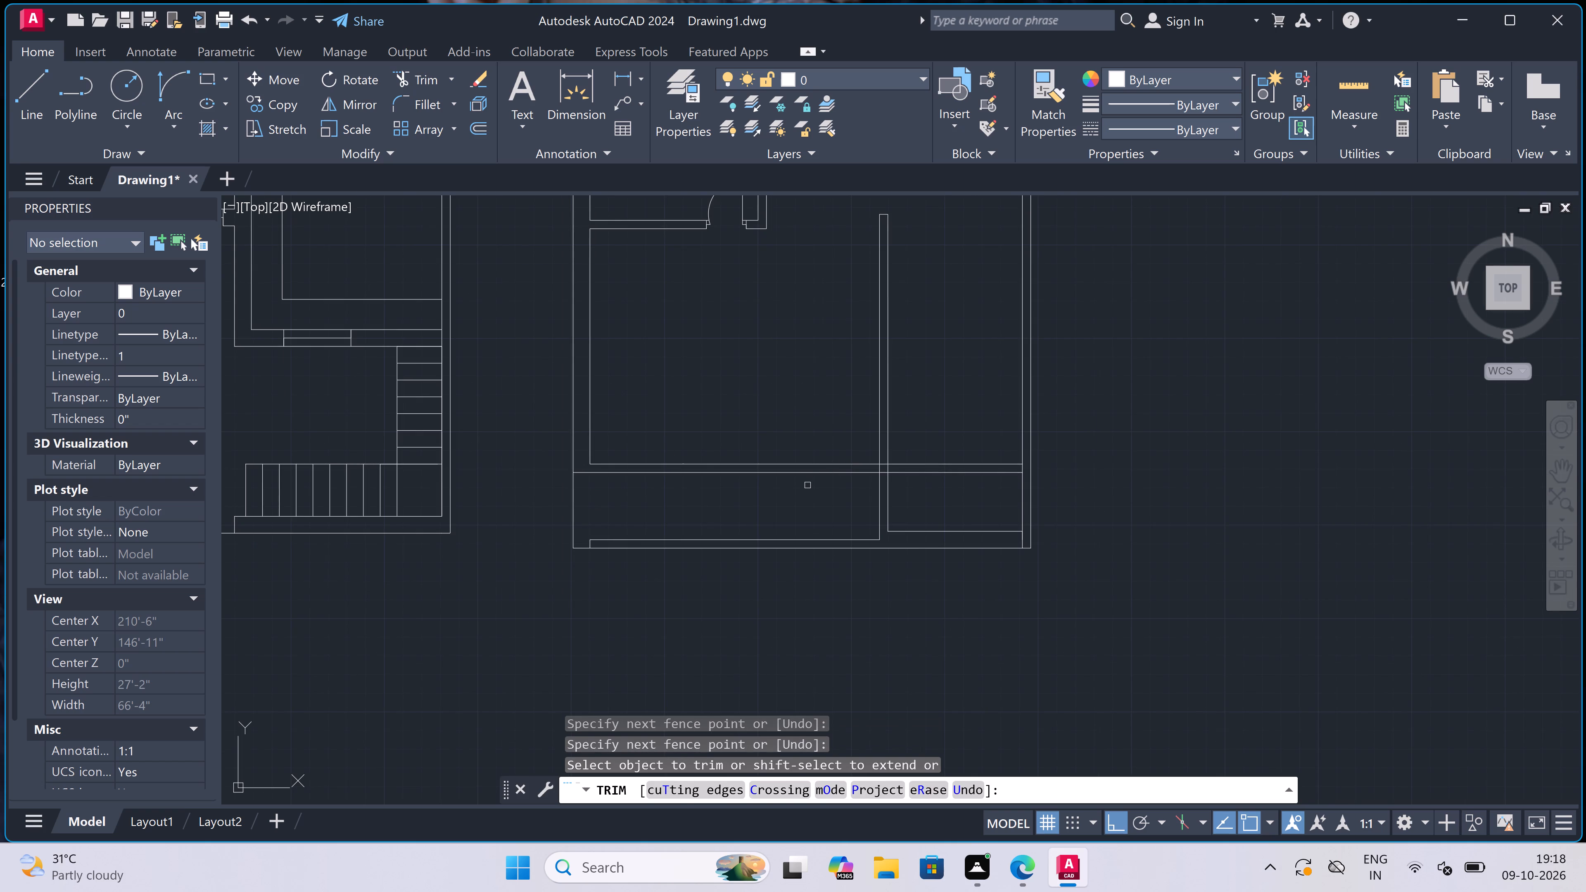
Trim the southern horizontal partition's two lines inside the vertical partition and from there east to the outer wall.
scroll(882, 473, up, 2)
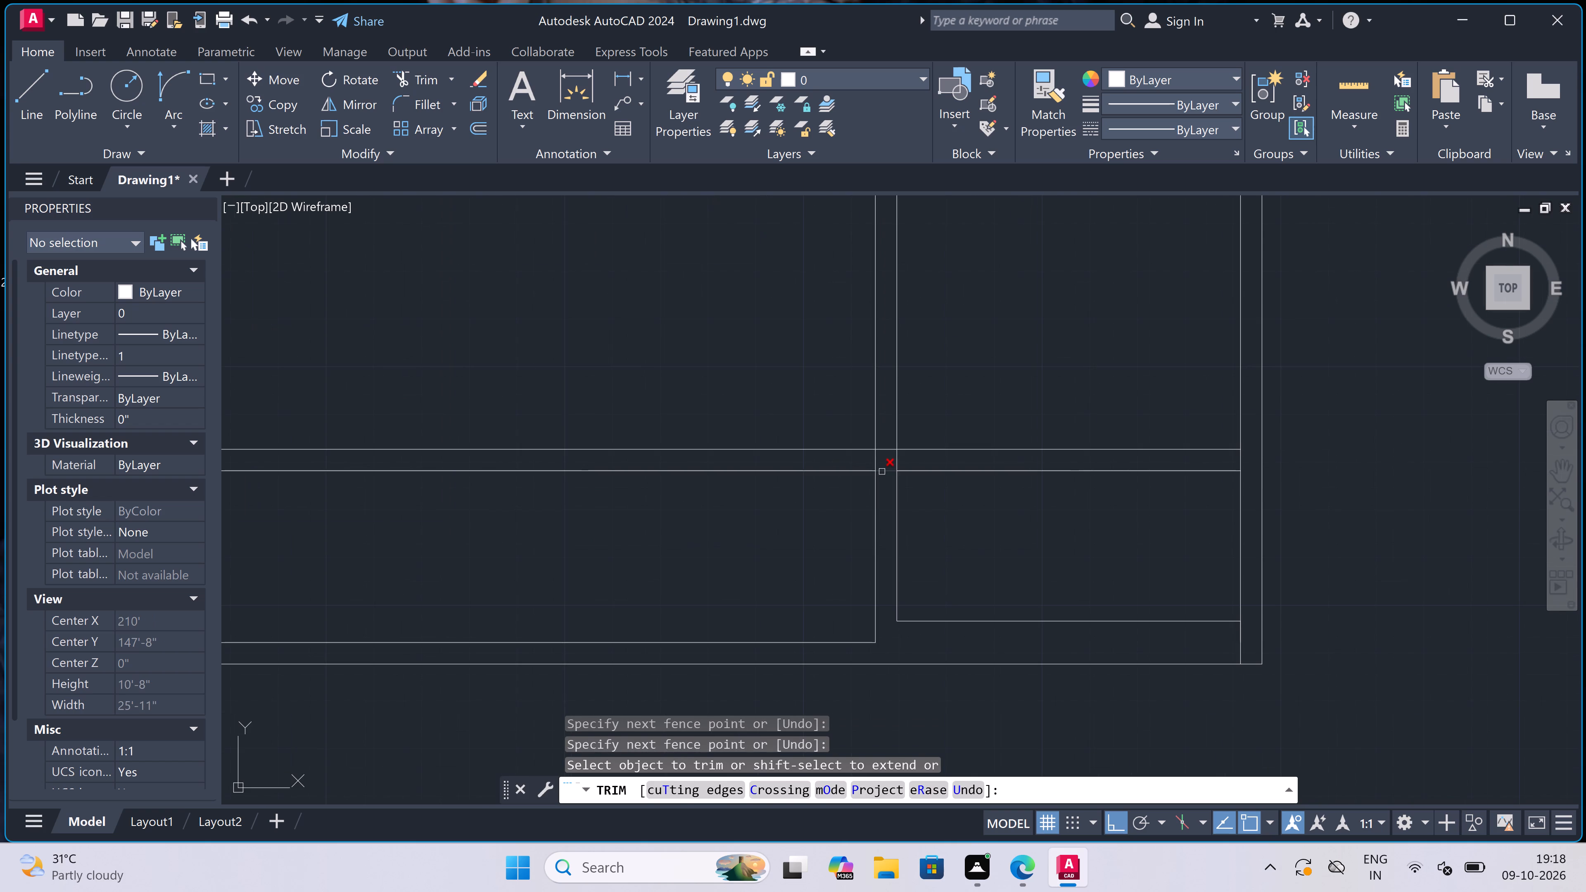
scroll(886, 435, up, 2)
click(881, 420)
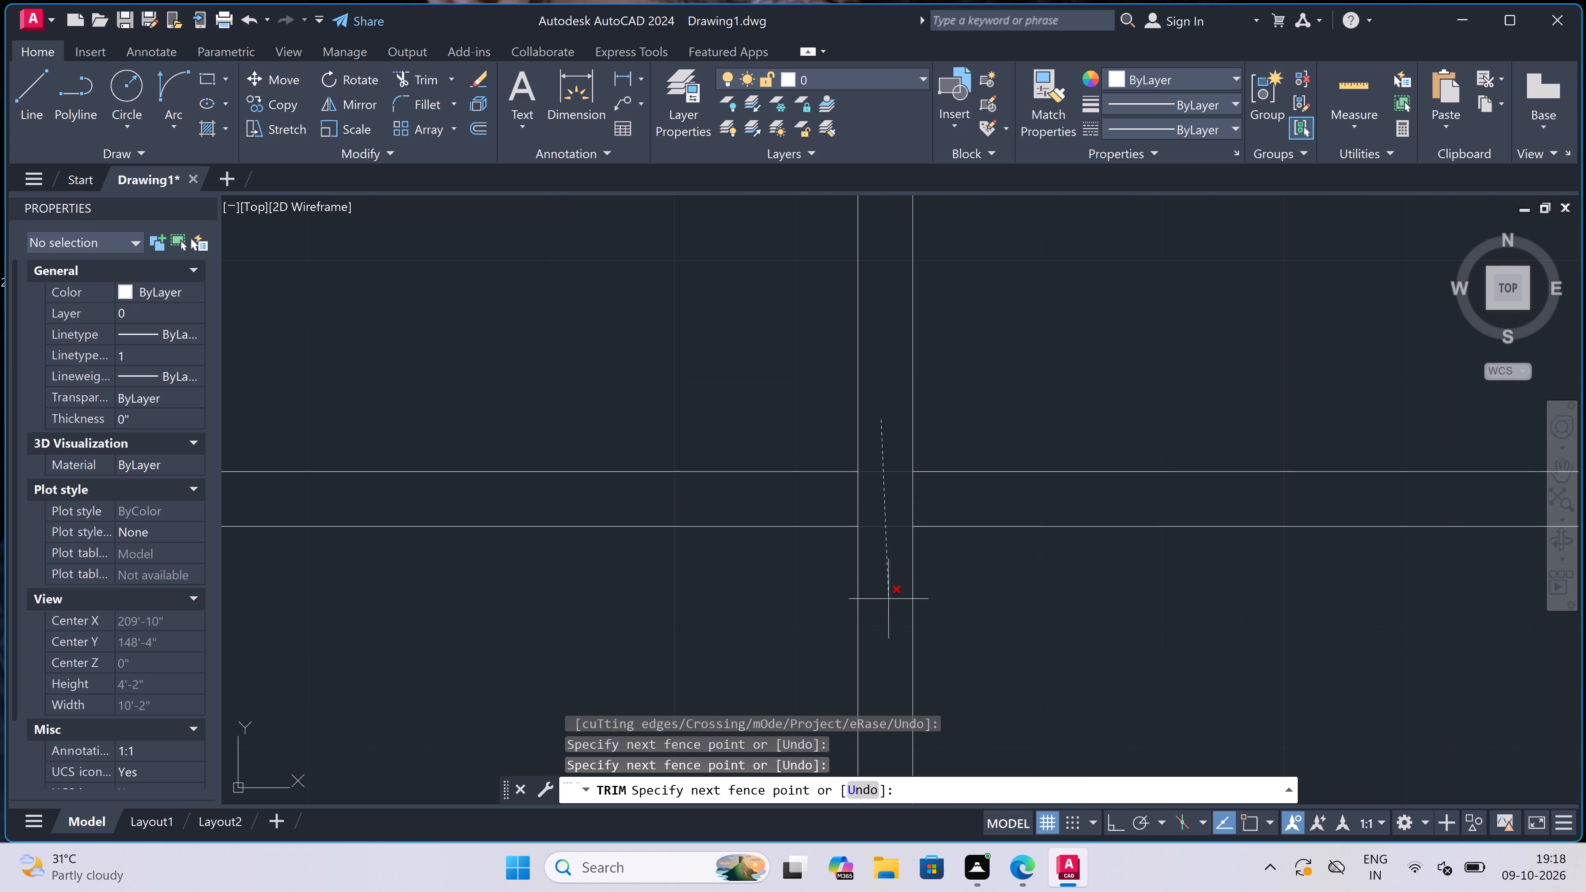
click(890, 599)
scroll(883, 506, down, 4)
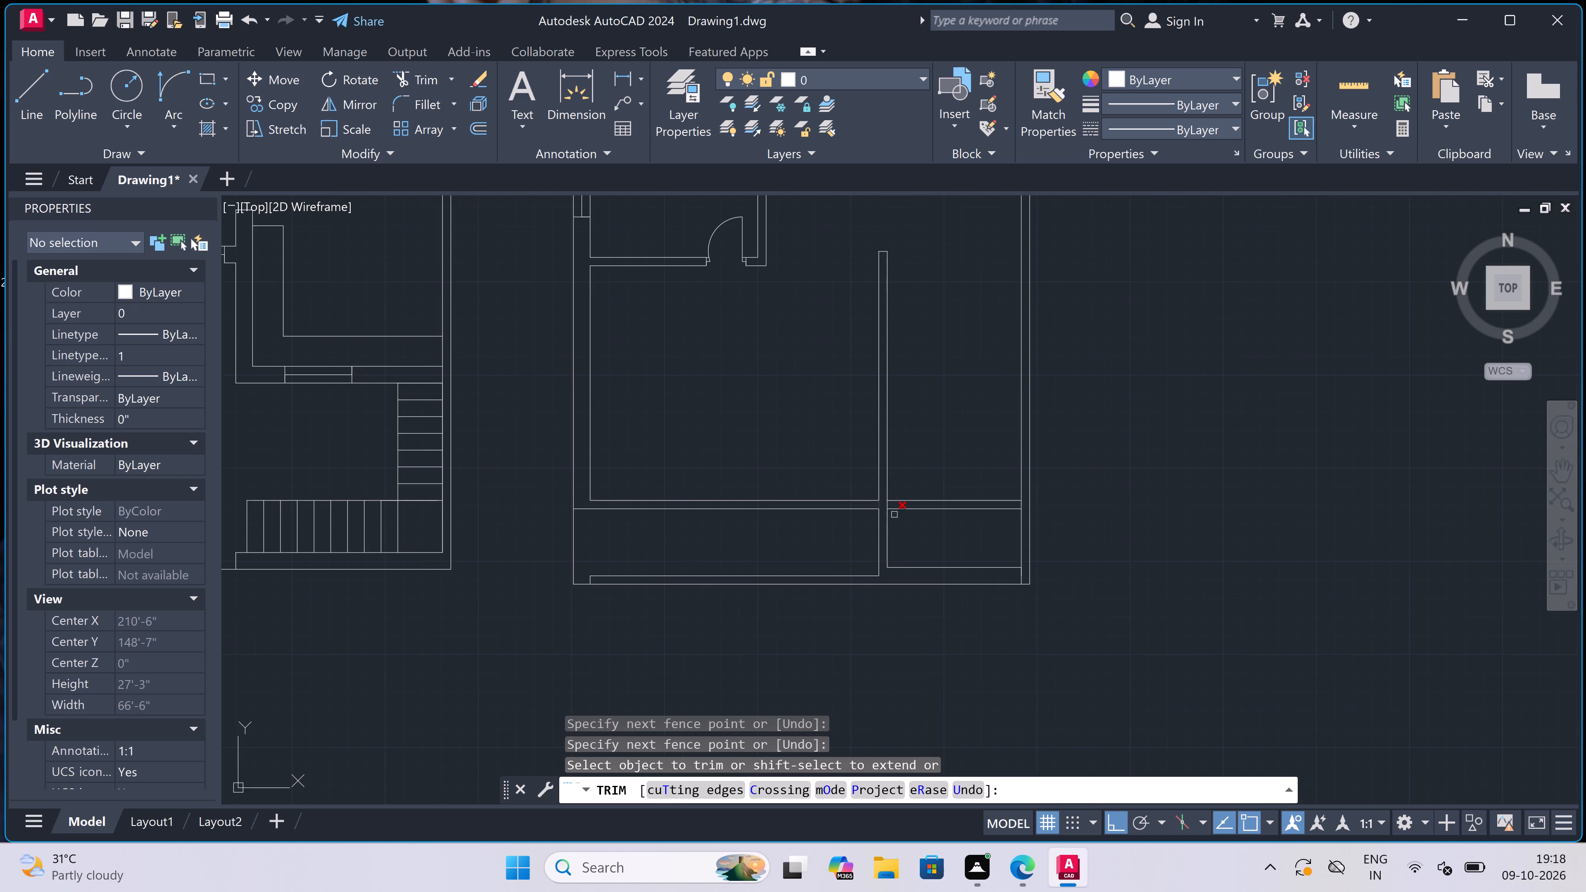
scroll(976, 541, up, 2)
drag(962, 521, 960, 514)
click(935, 388)
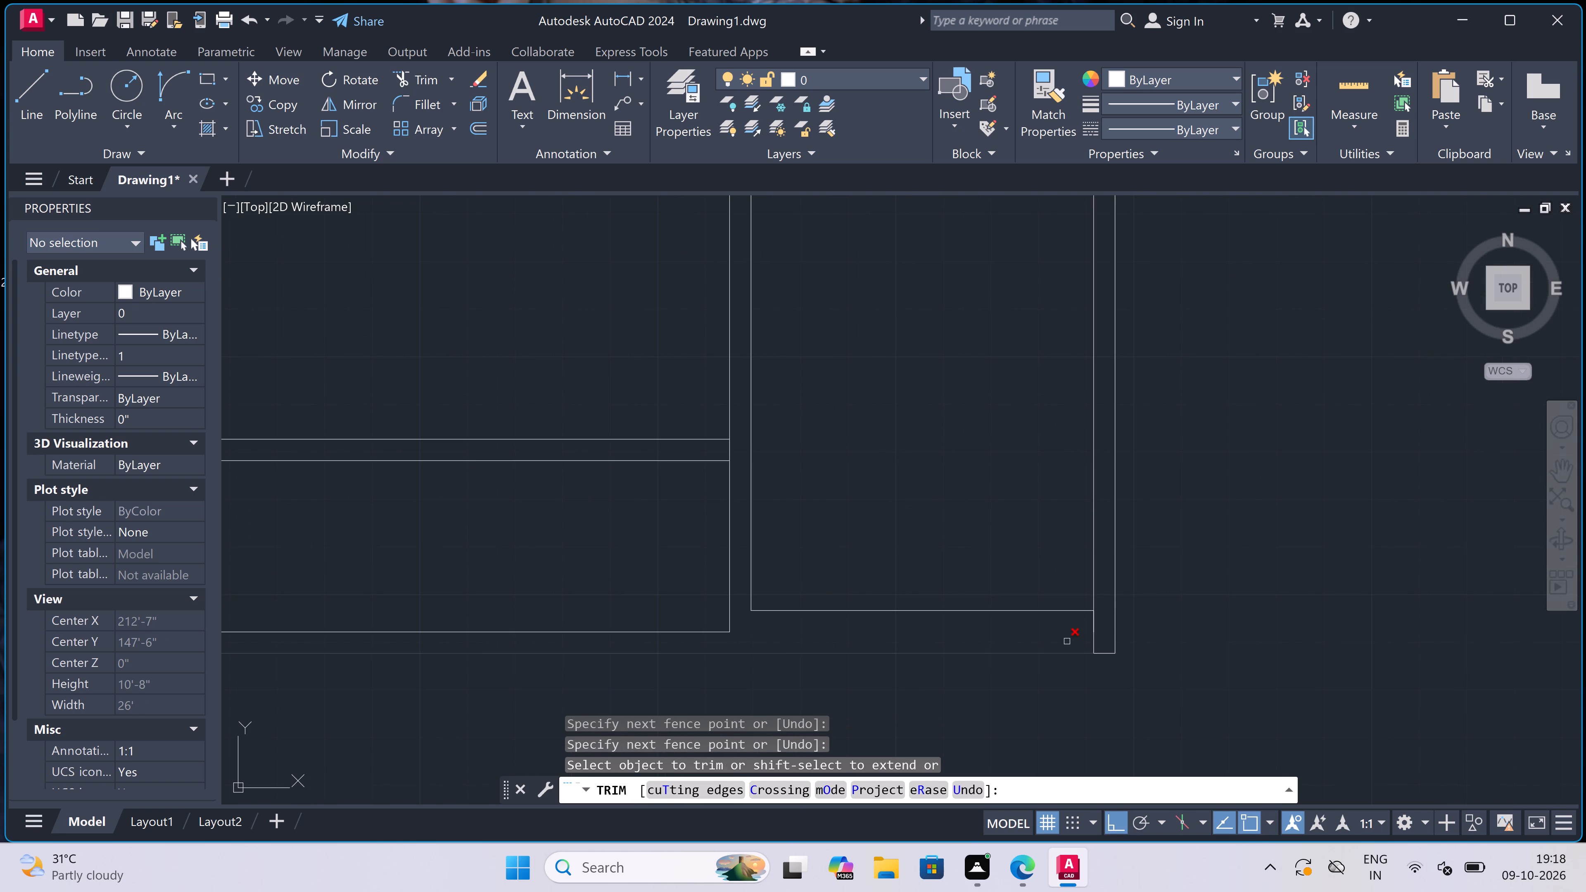
Trim the short stub of the east outer wall's inner line that crosses the south wall at the south-east corner.
scroll(1080, 635, up, 2)
click(1134, 616)
click(1014, 635)
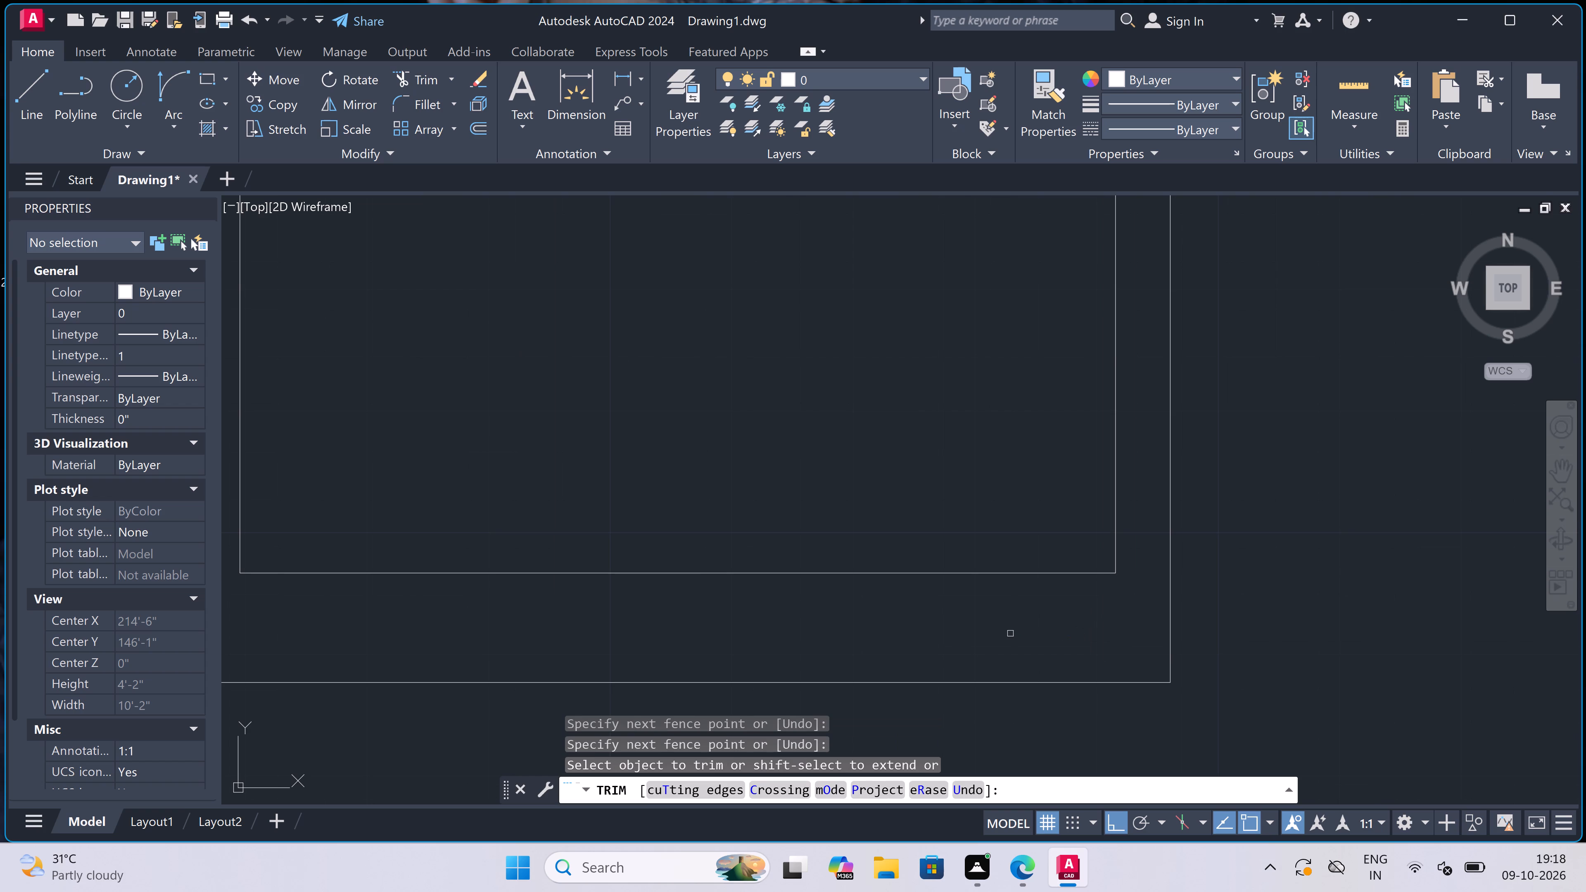
scroll(927, 601, down, 5)
scroll(823, 592, up, 2)
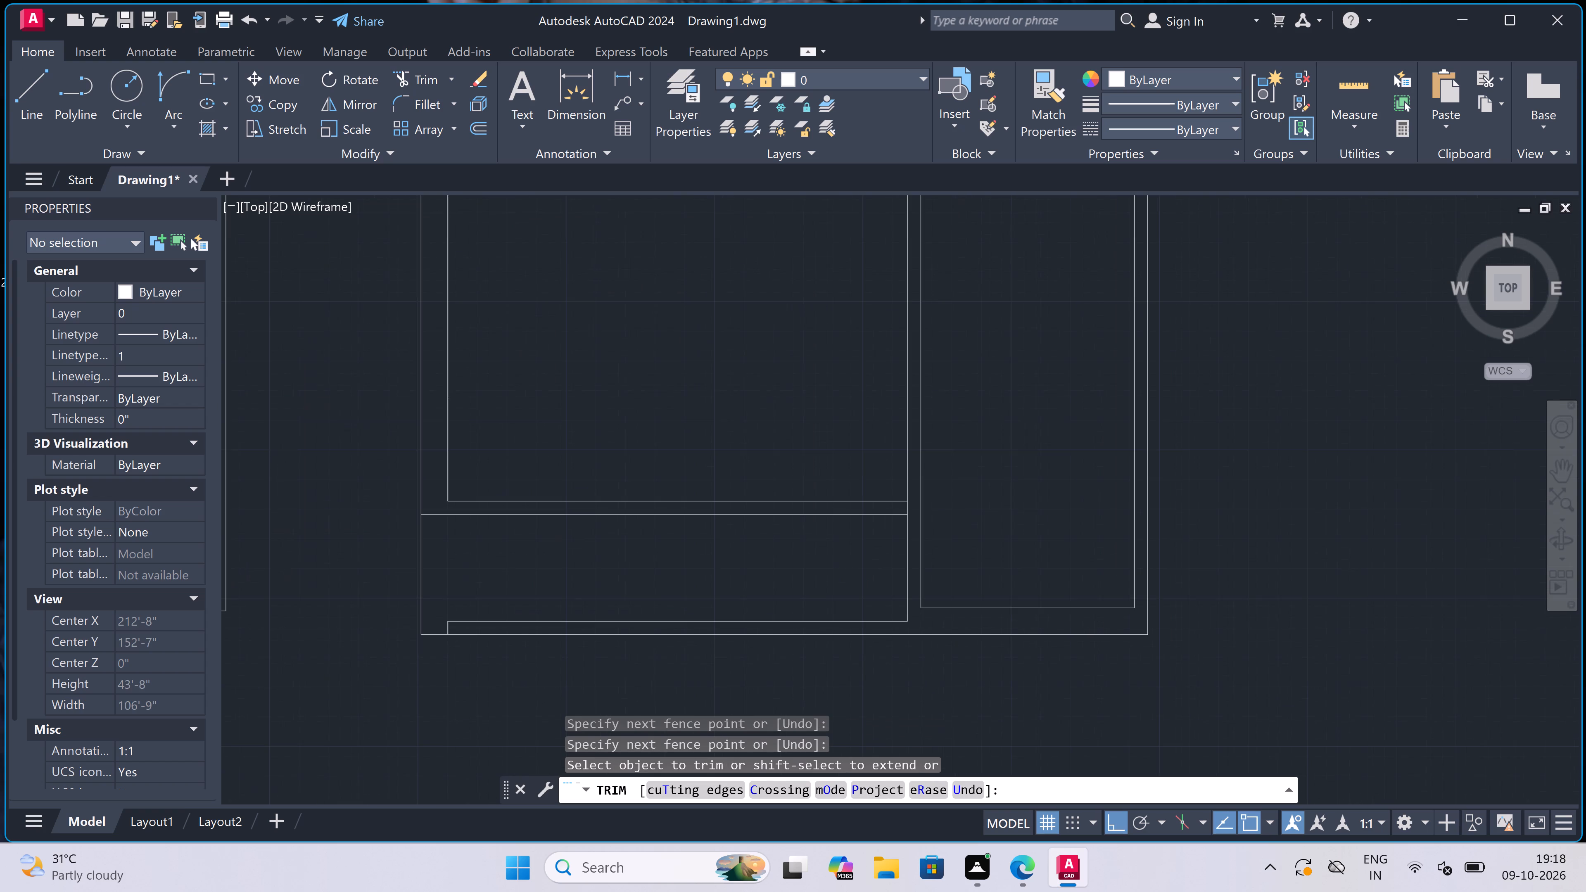
key(Escape)
Draw a 4.5" wide vertical partition near the southern strip's west end, from the horizontal partition's lower line to the south wall's outer line.
text(l)
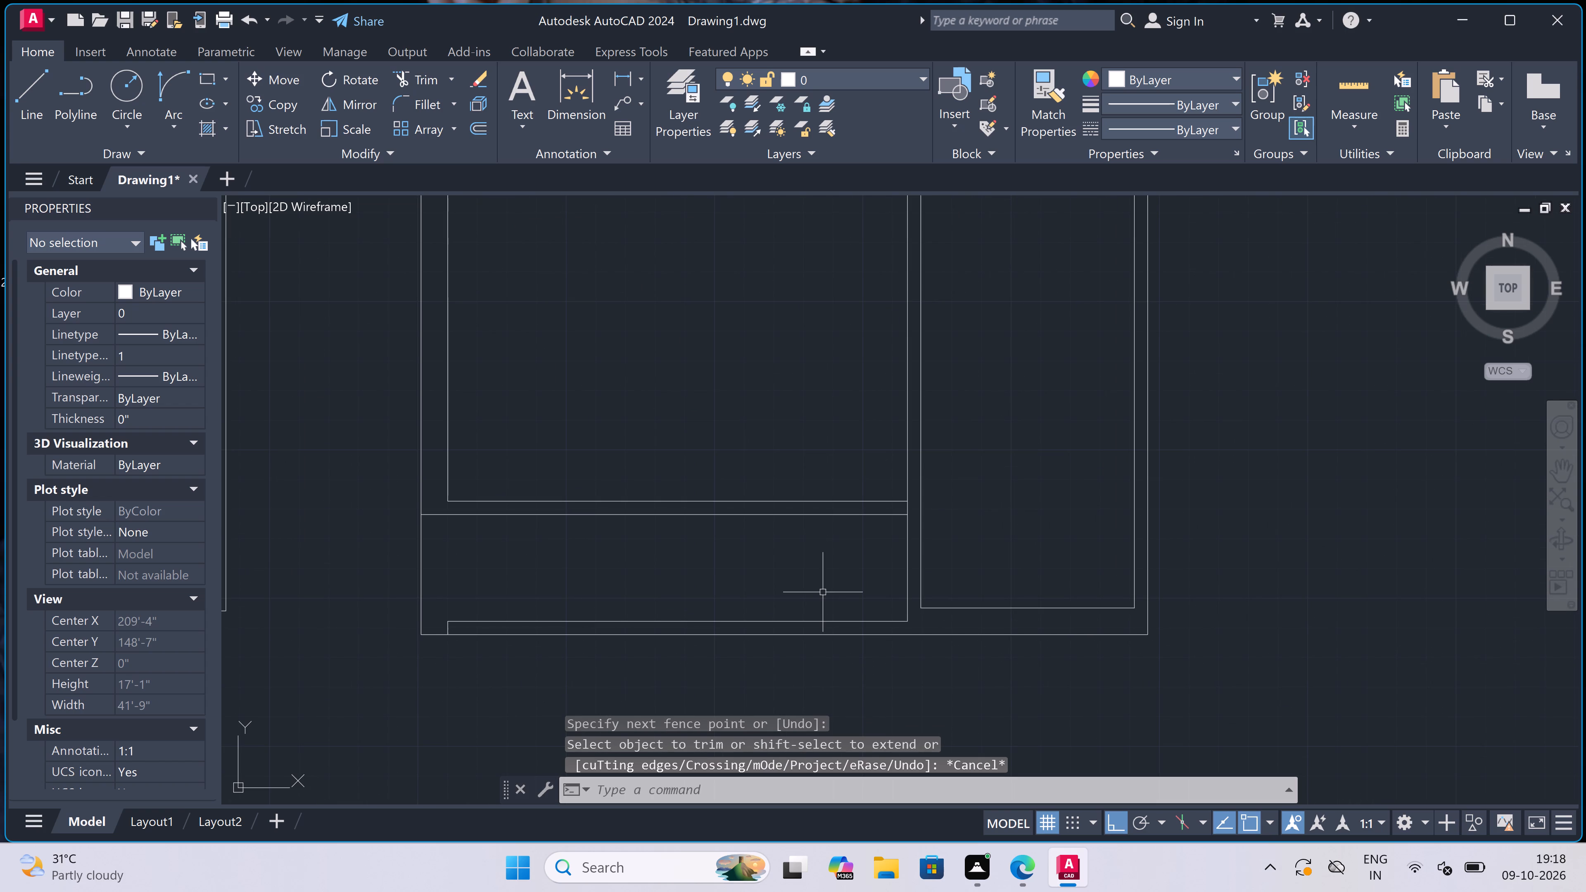
key(space)
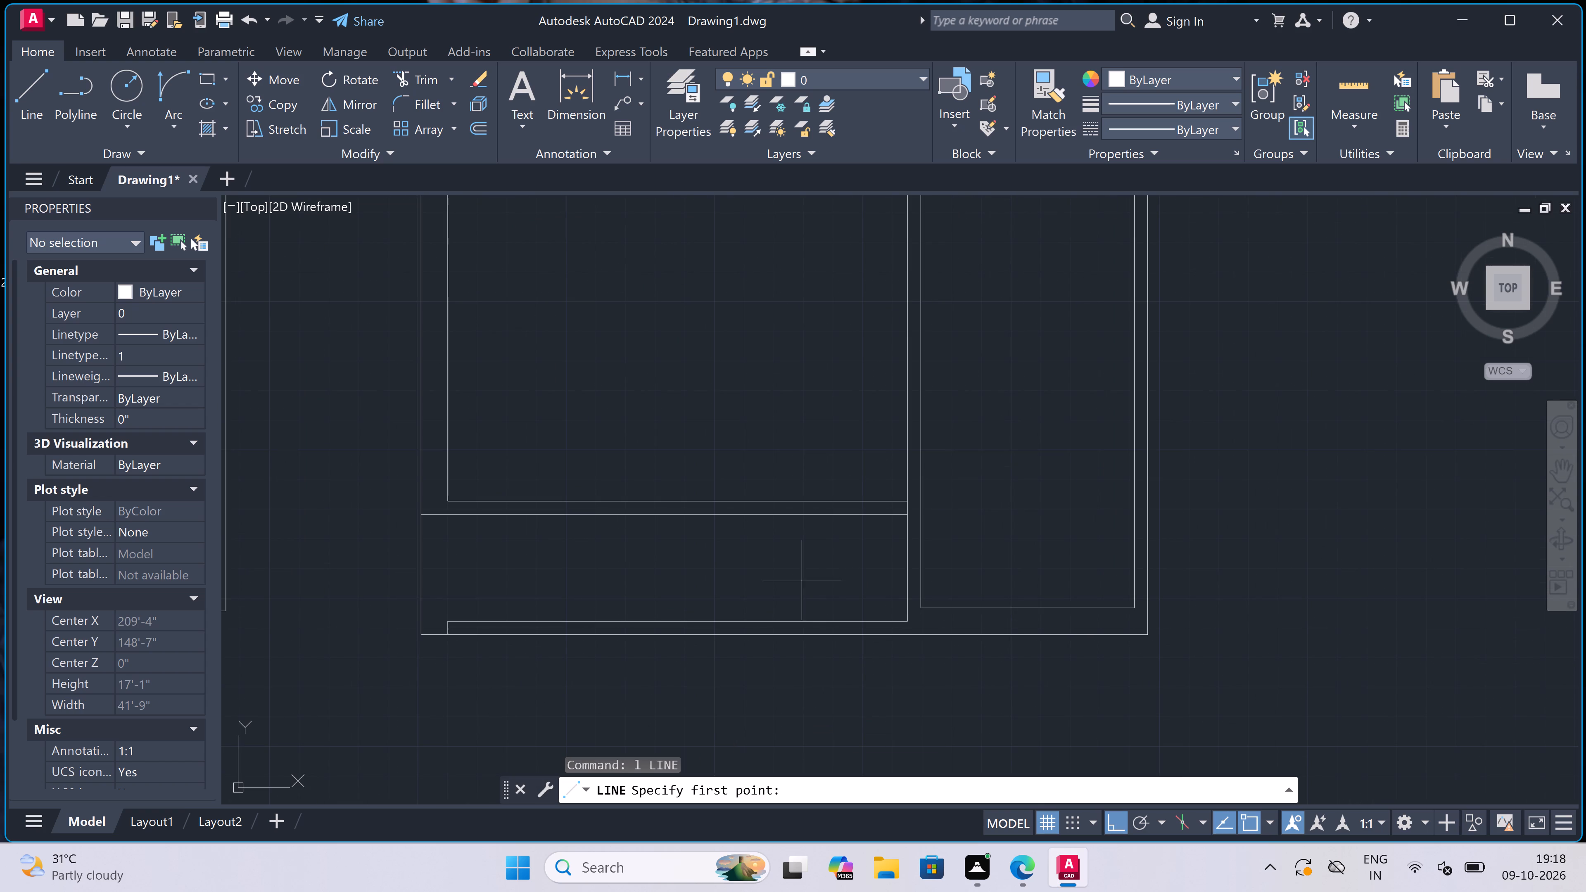
click(553, 518)
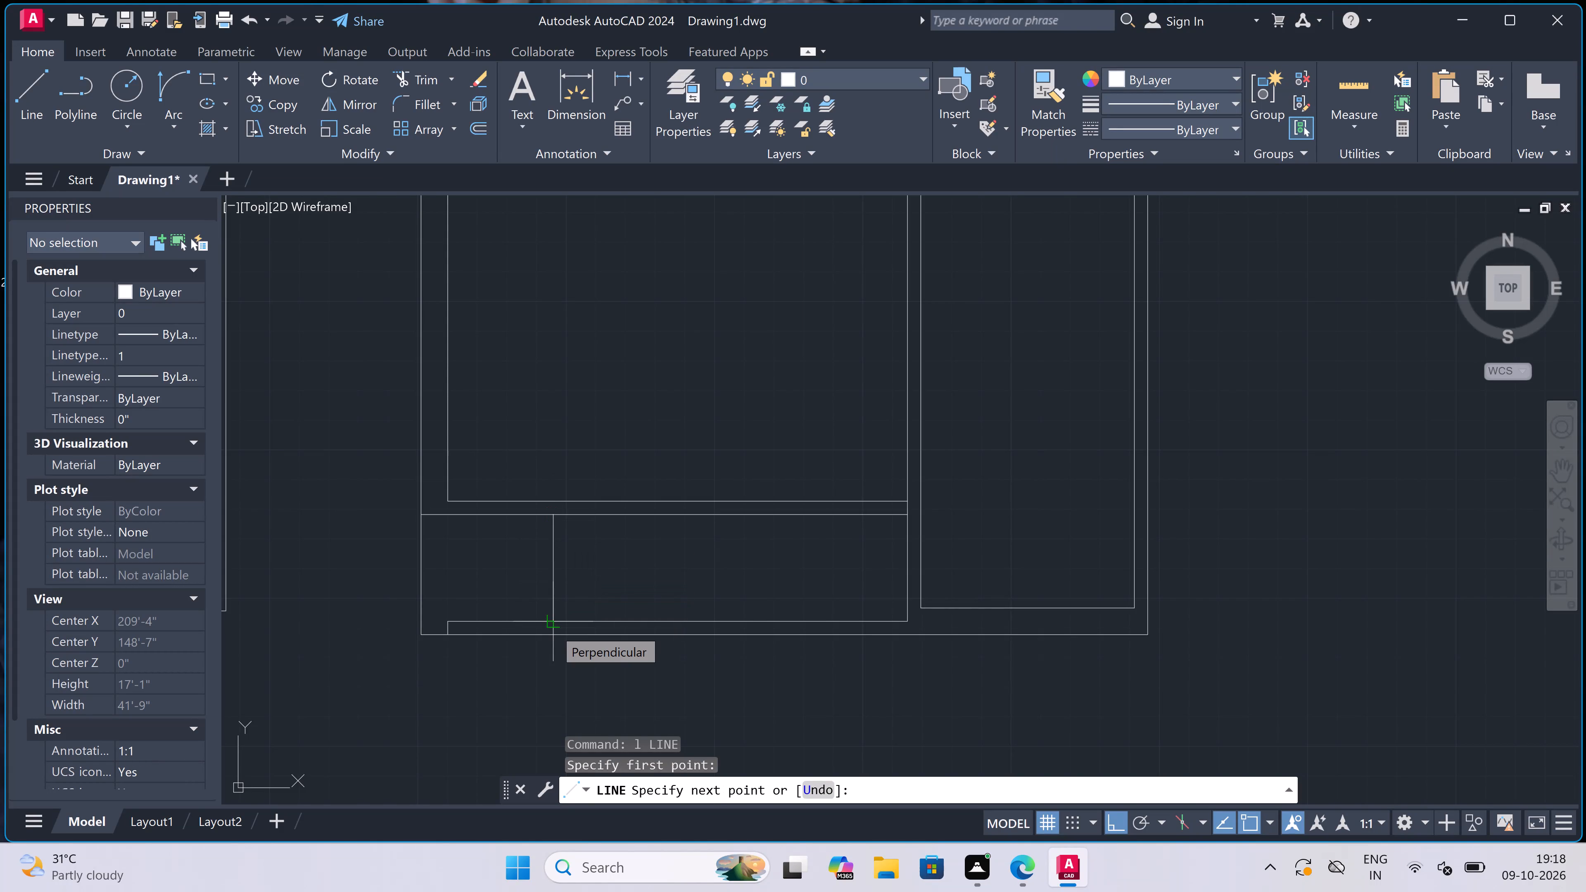
scroll(553, 628, up, 1)
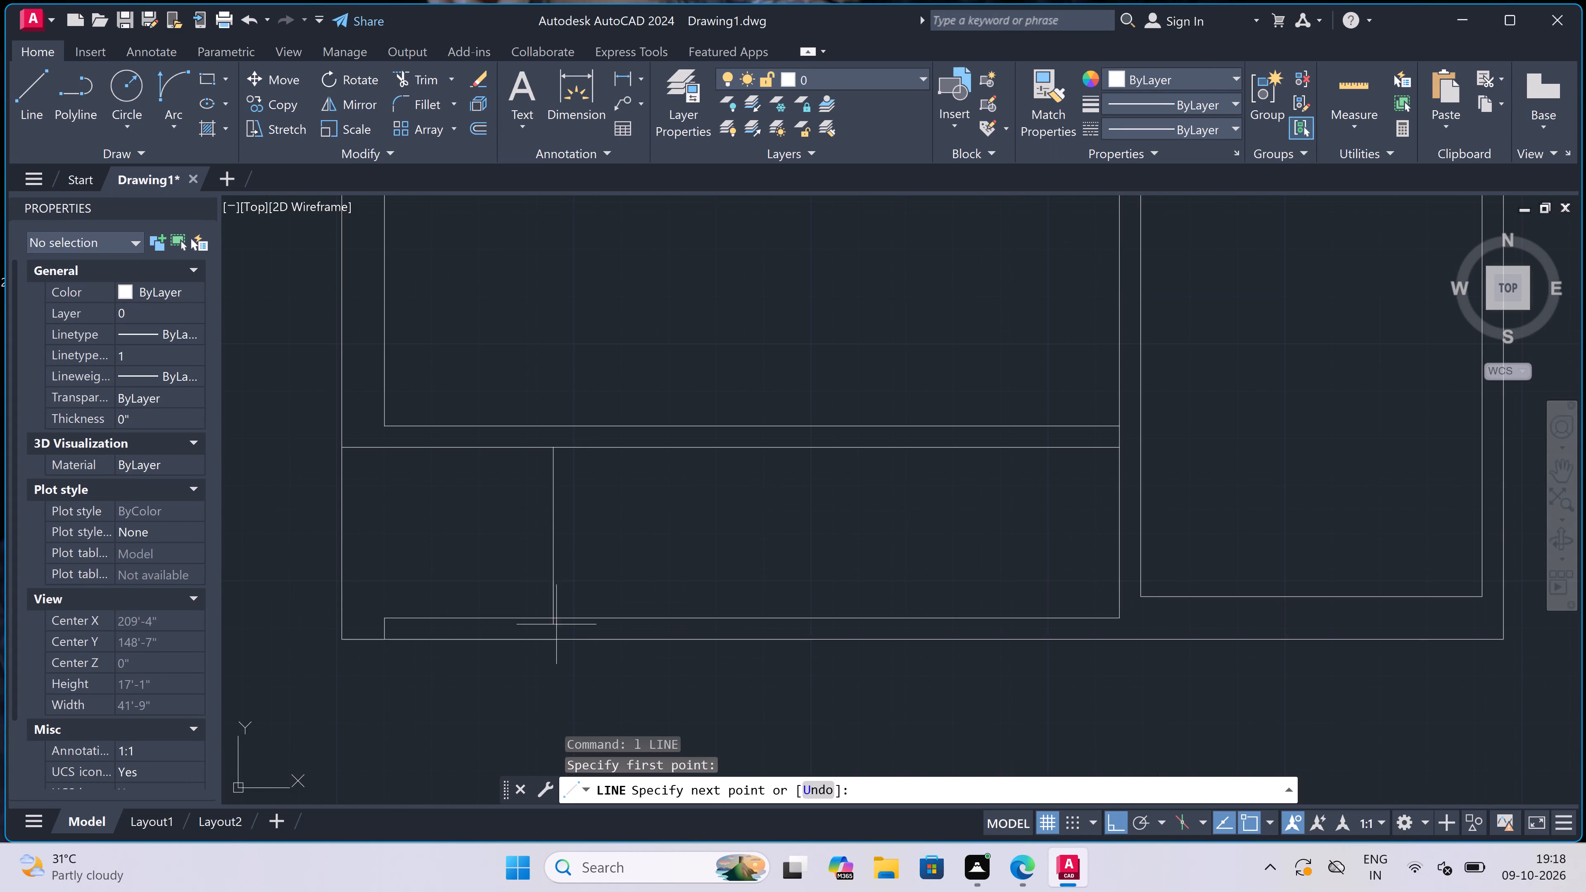
click(558, 617)
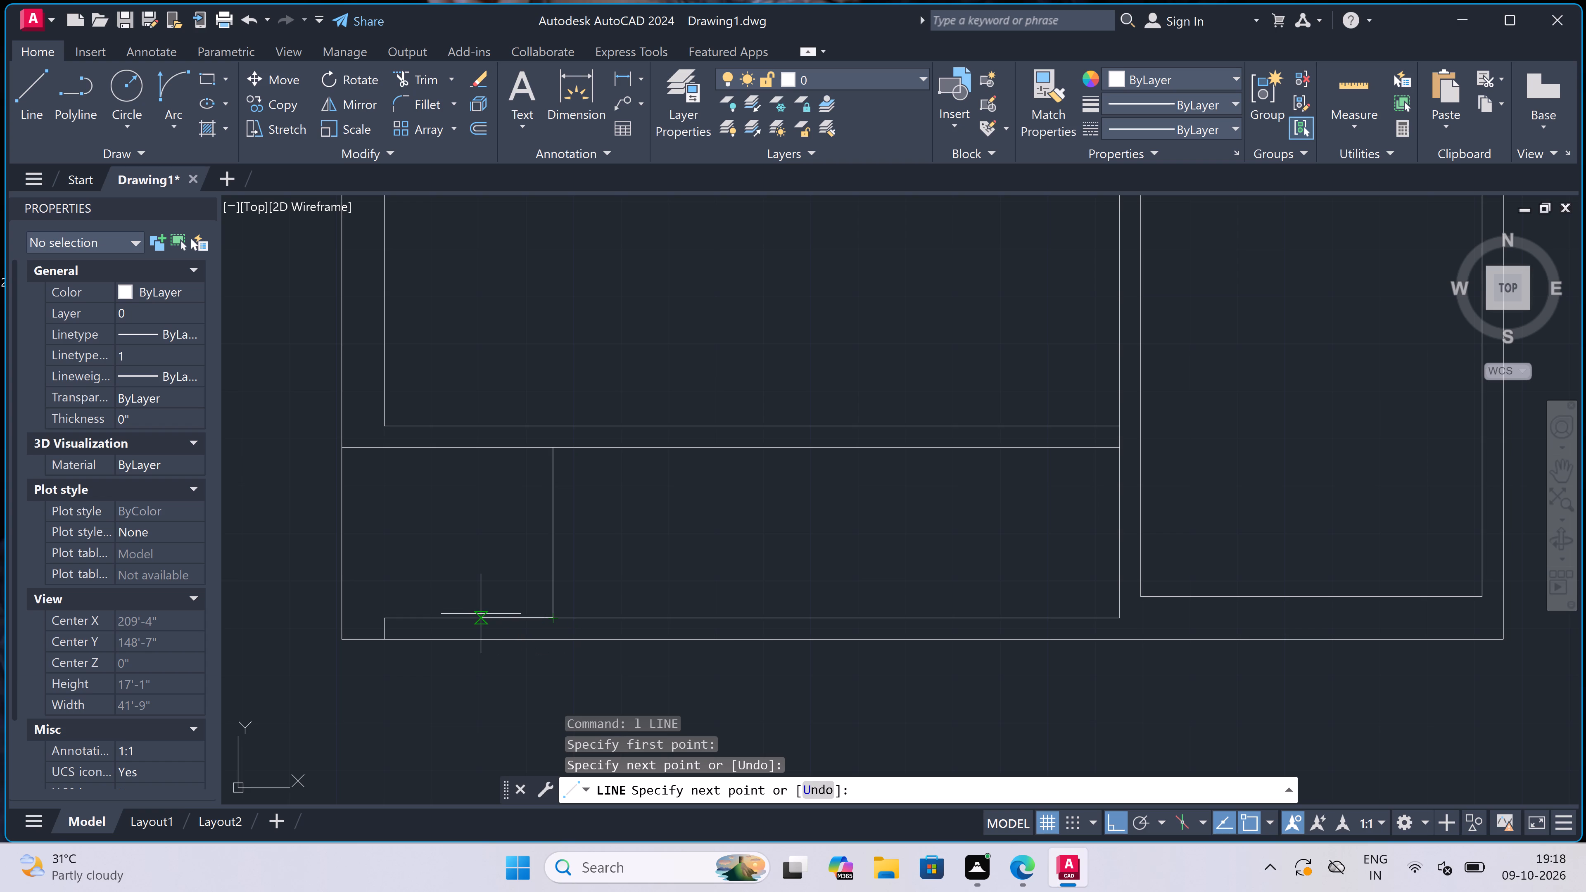
scroll(506, 636, up, 2)
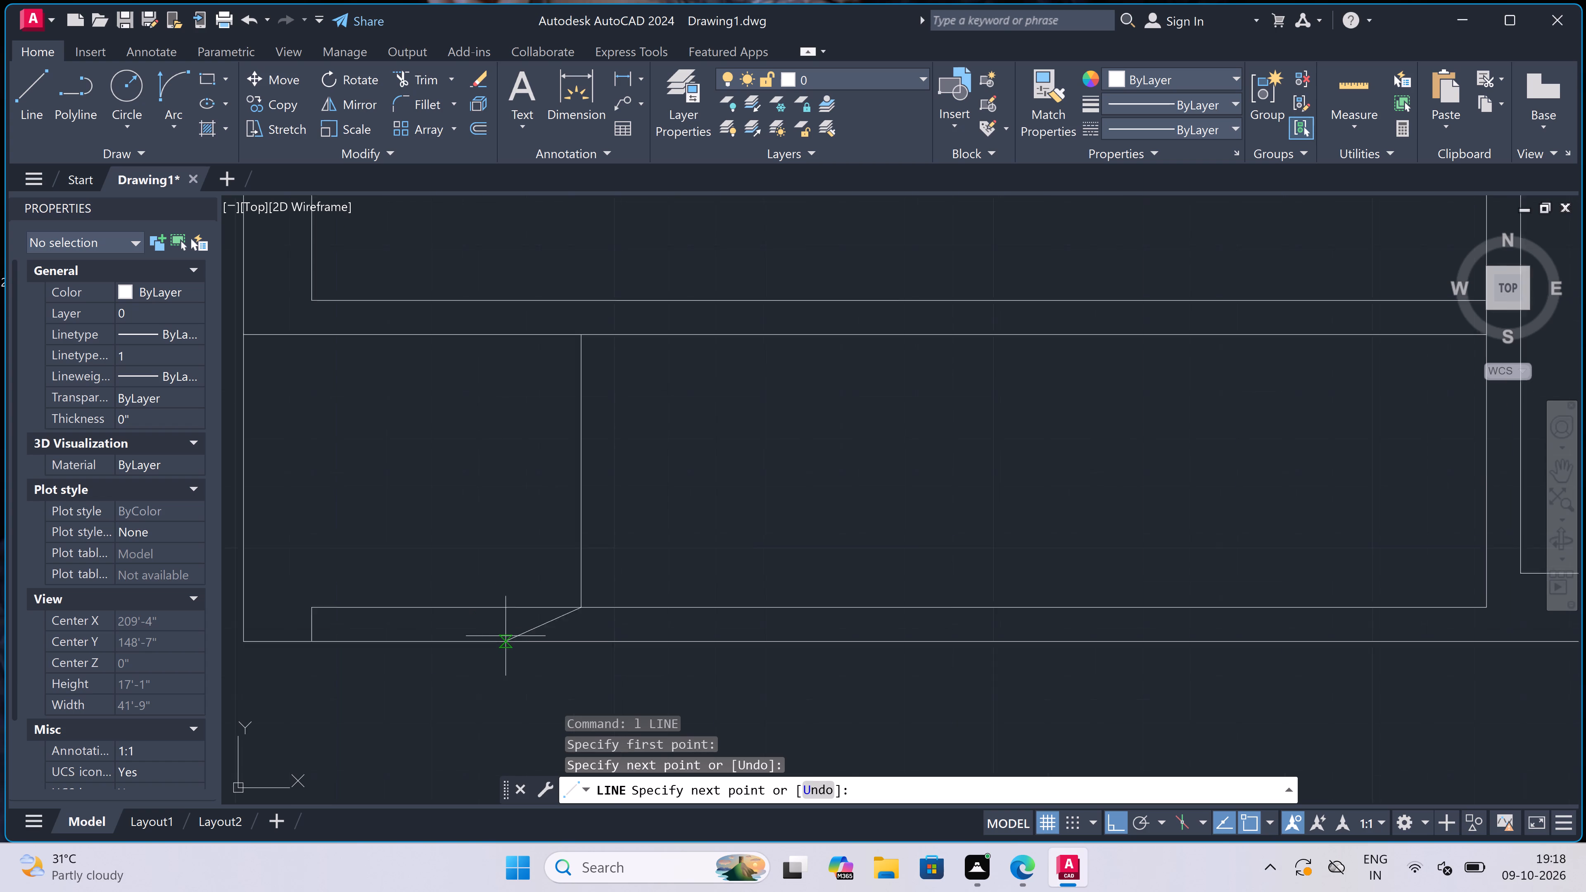
click(630, 647)
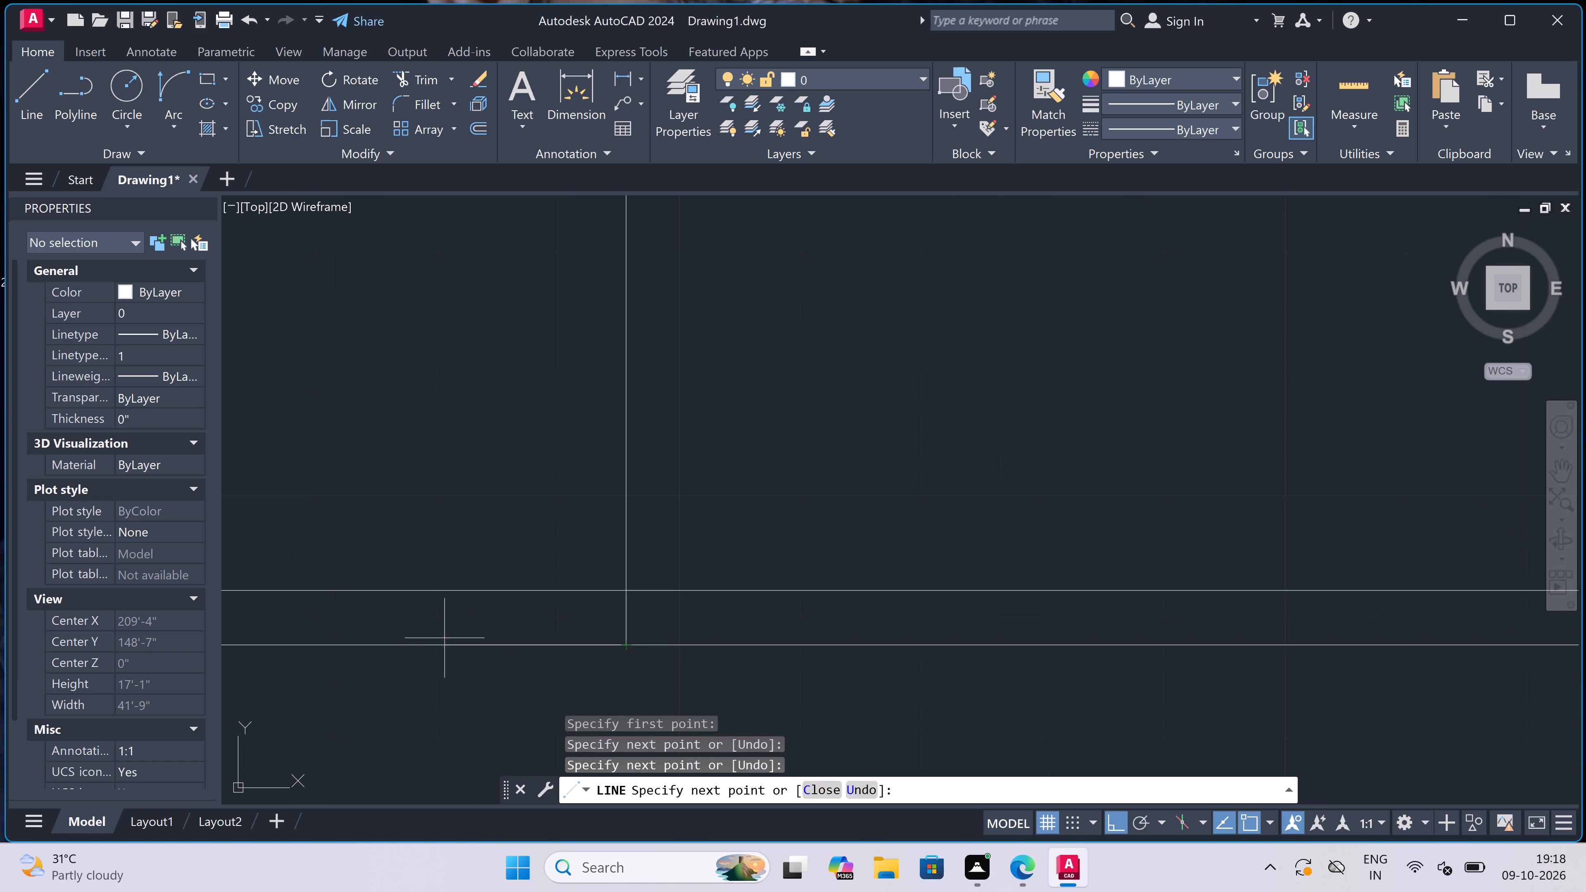
text(4.5)
text(")
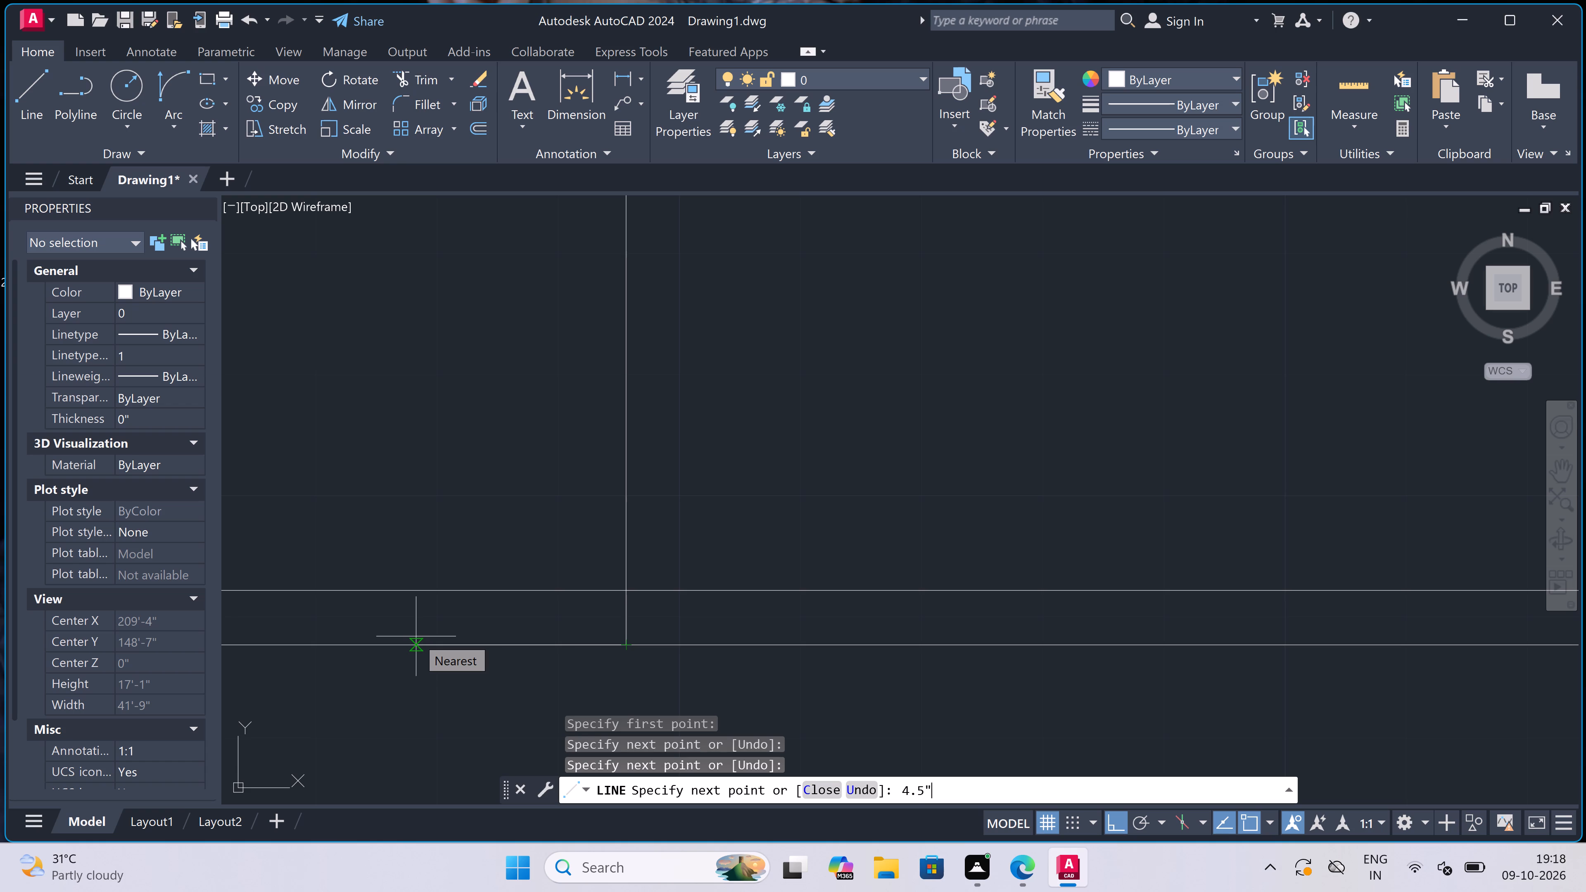
key(space)
scroll(416, 636, down, 1)
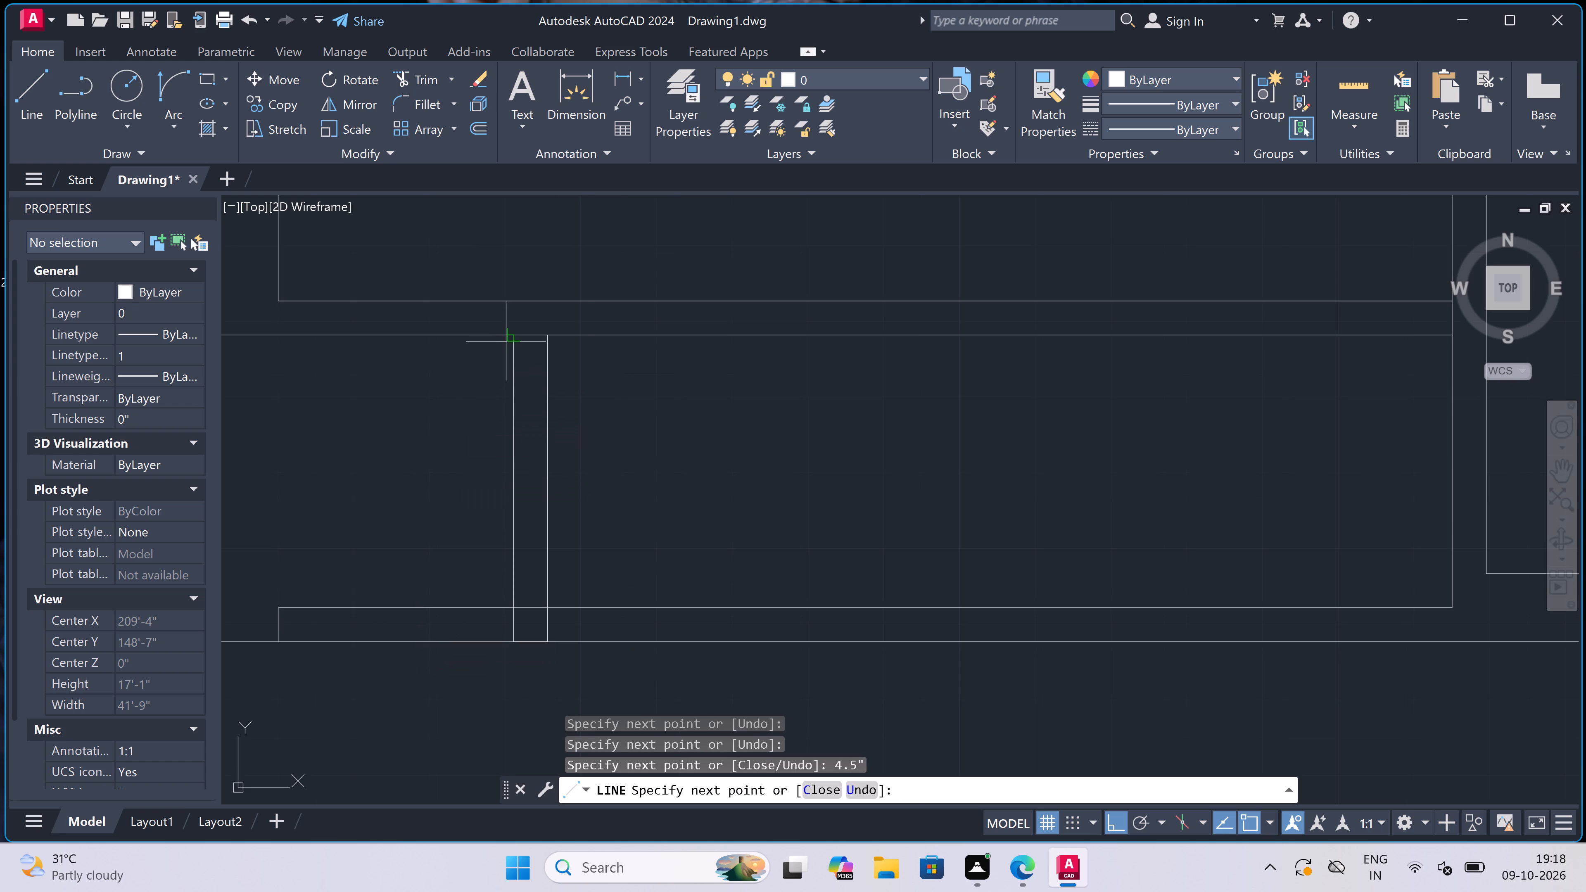
click(506, 339)
key(Escape)
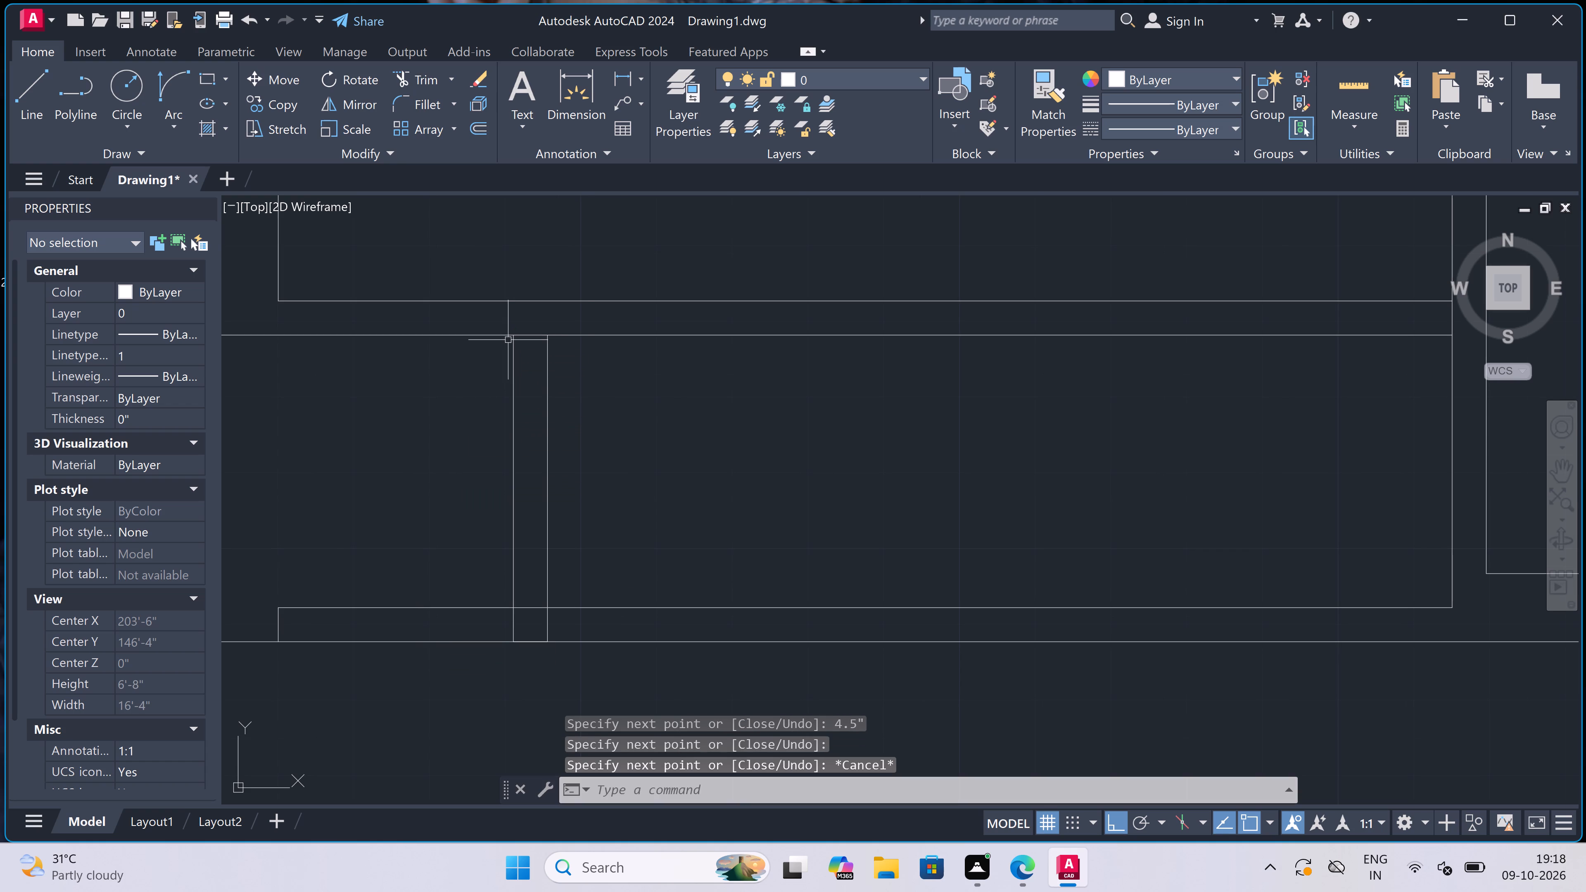
Trim the south wall's inner line west of and inside the new short partition, plus the partition's east line below it.
text(tr)
key(space)
scroll(509, 349, down, 2)
scroll(441, 474, up, 2)
scroll(399, 432, up, 1)
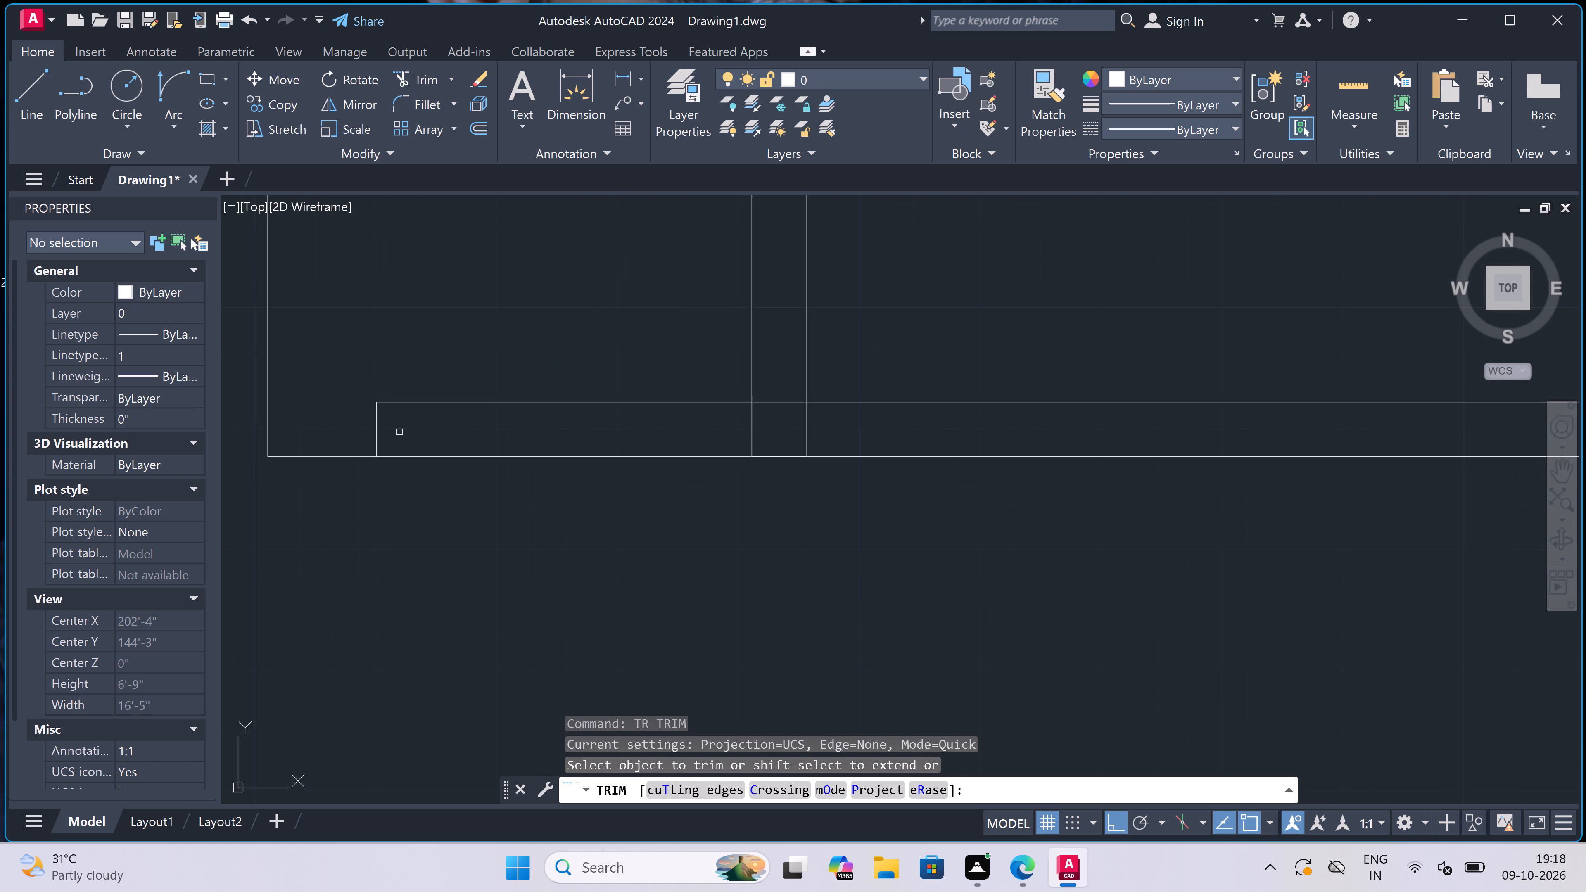
click(343, 435)
click(527, 401)
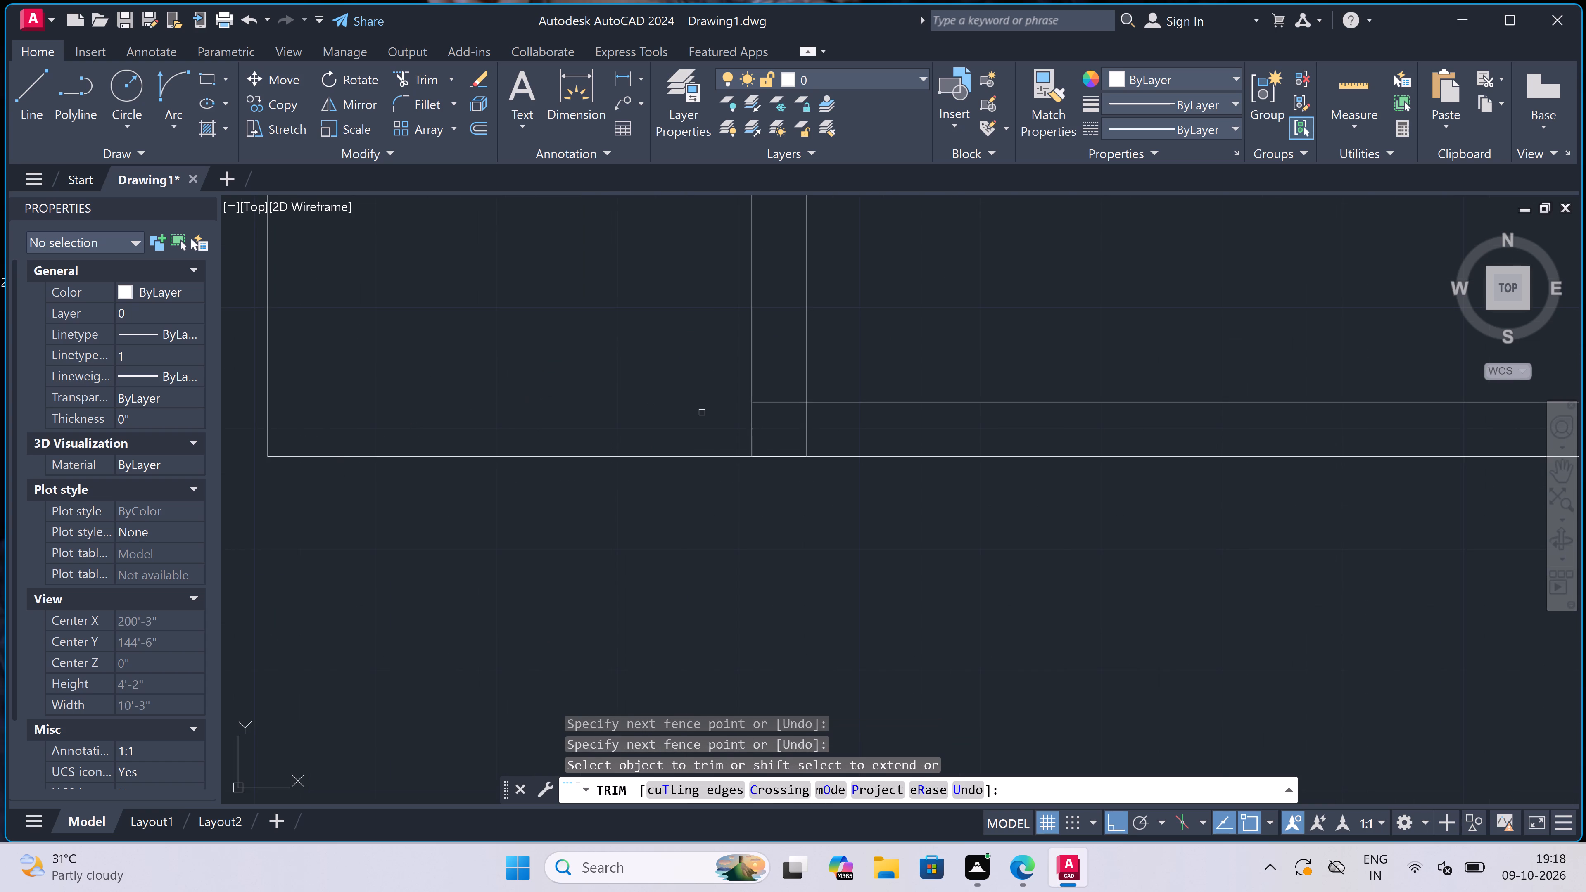
scroll(703, 416, up, 2)
click(867, 373)
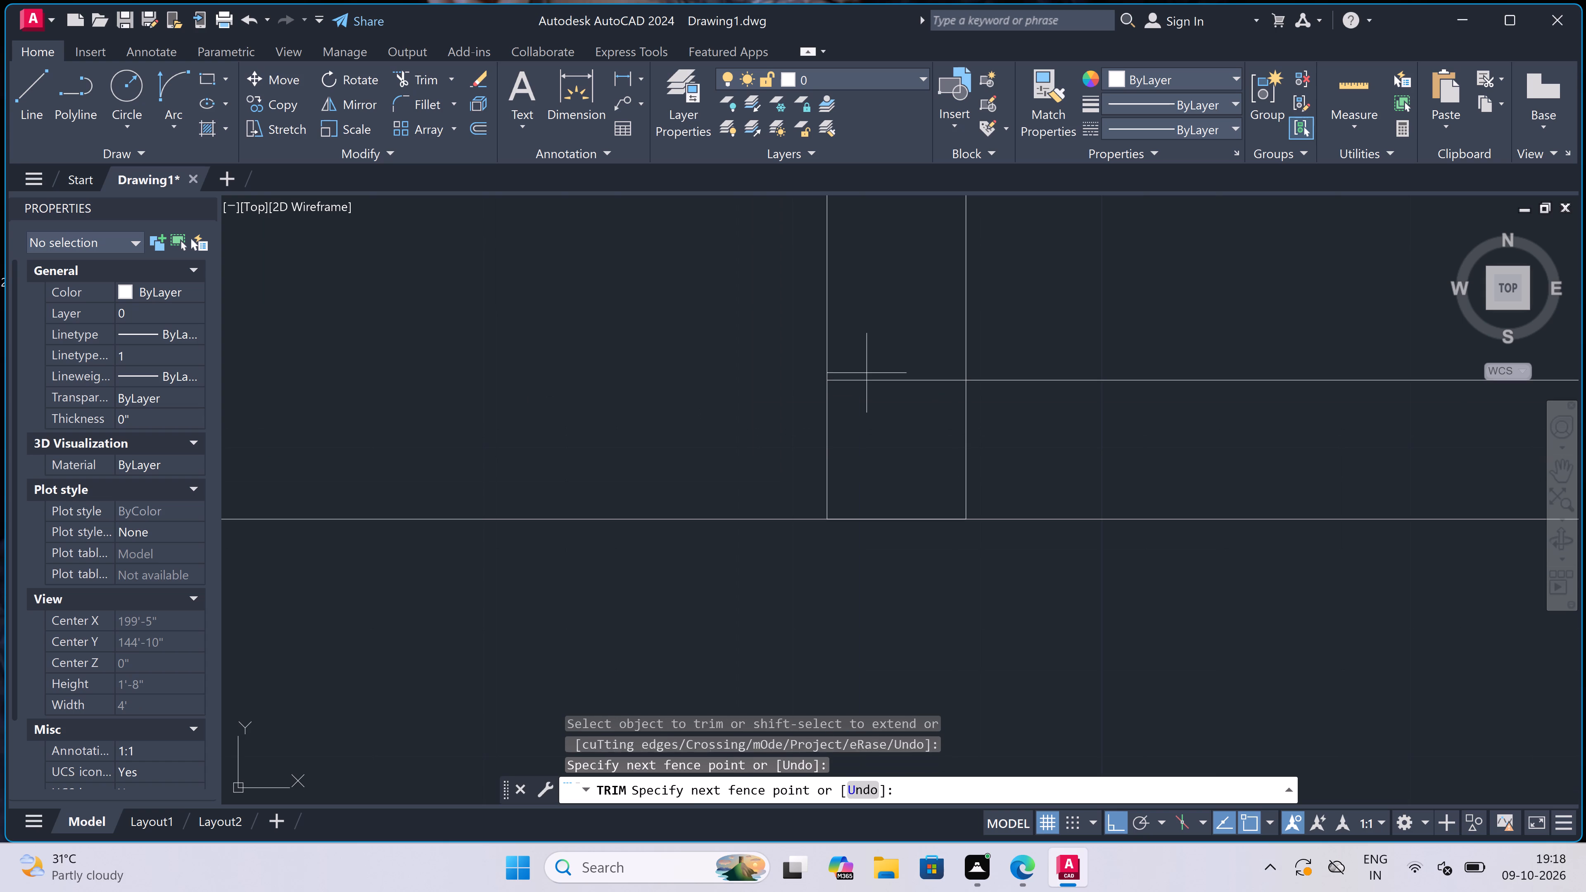
click(1020, 463)
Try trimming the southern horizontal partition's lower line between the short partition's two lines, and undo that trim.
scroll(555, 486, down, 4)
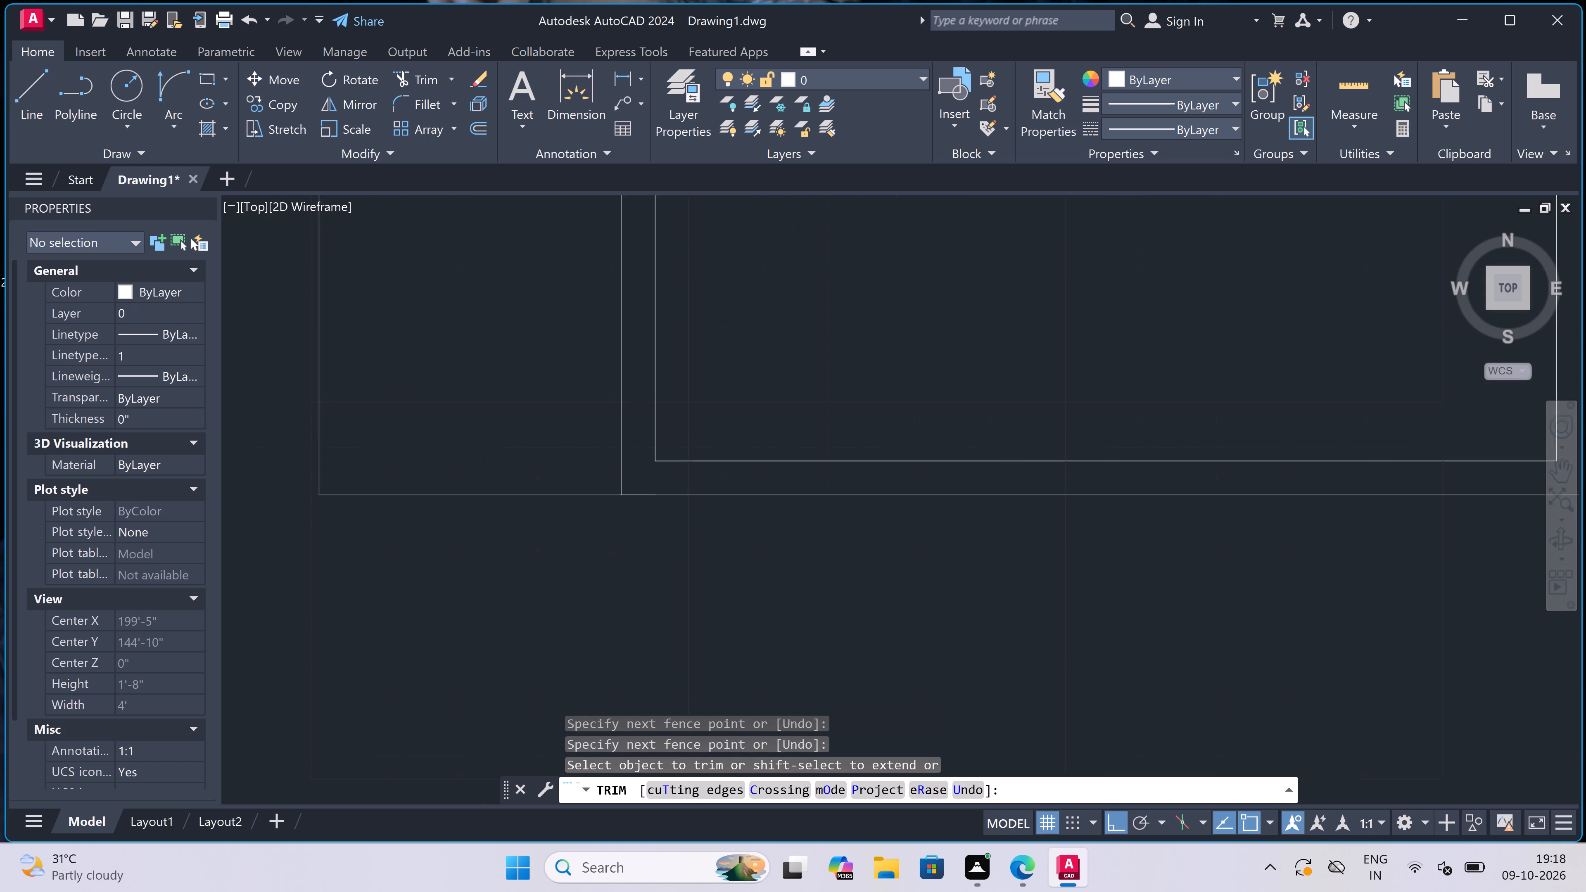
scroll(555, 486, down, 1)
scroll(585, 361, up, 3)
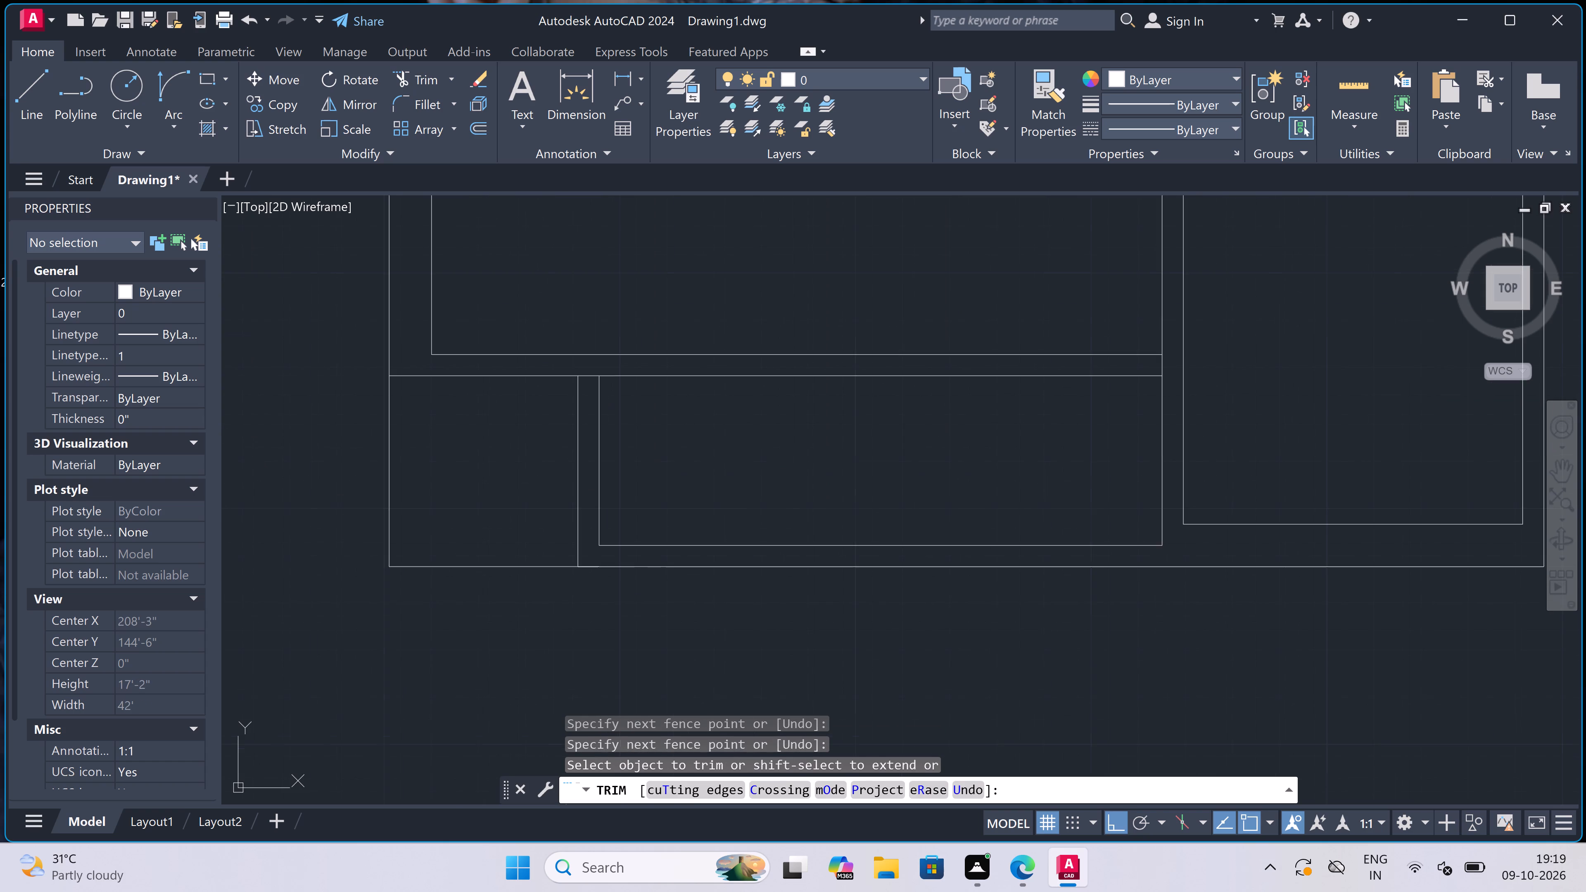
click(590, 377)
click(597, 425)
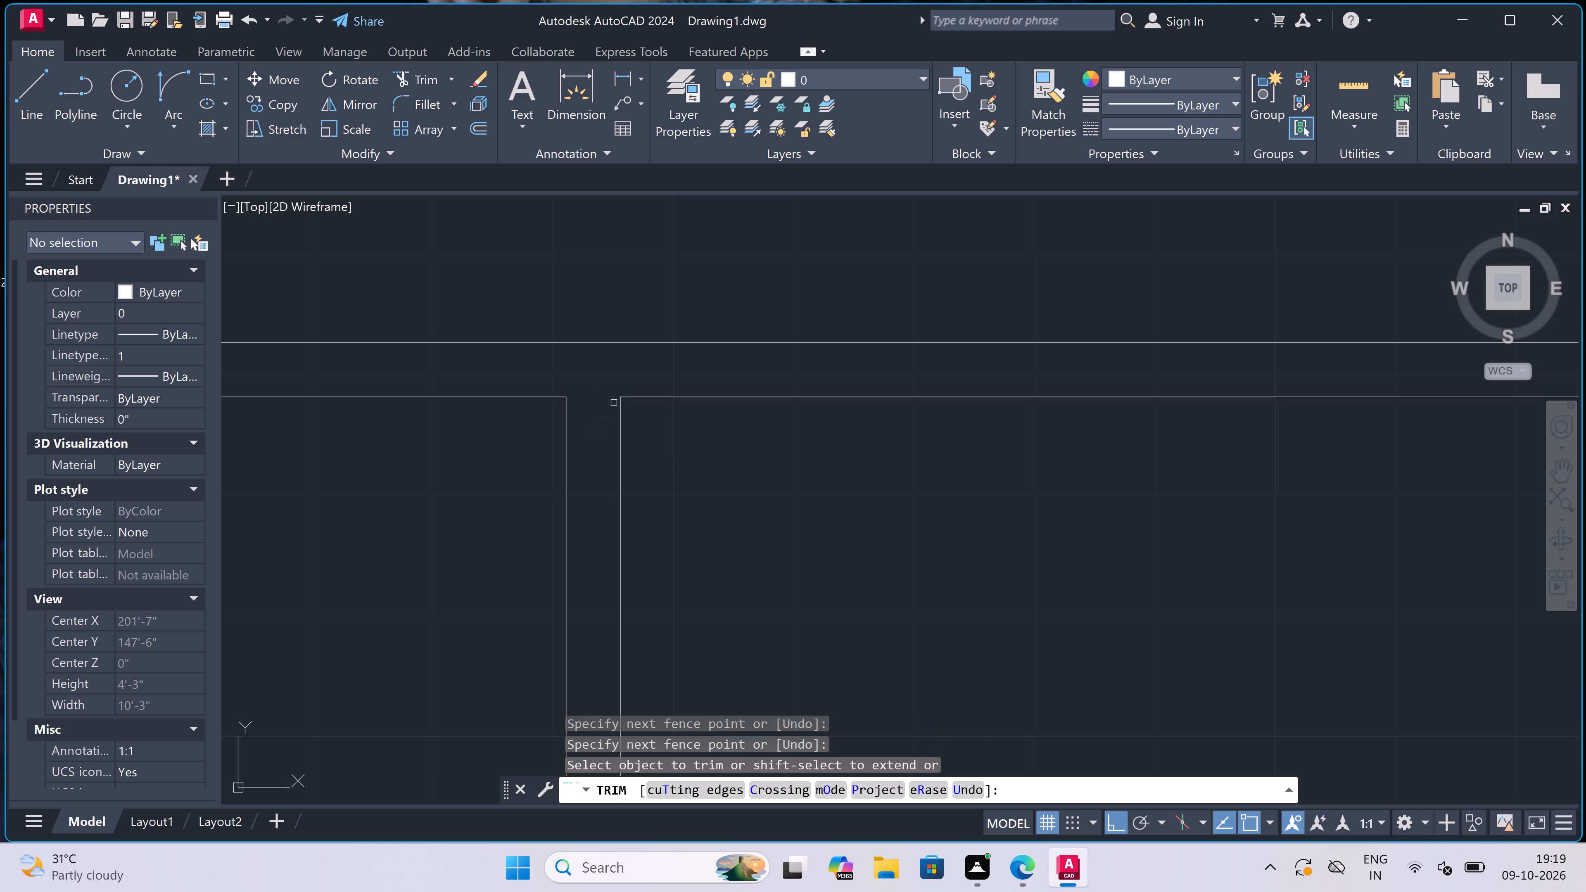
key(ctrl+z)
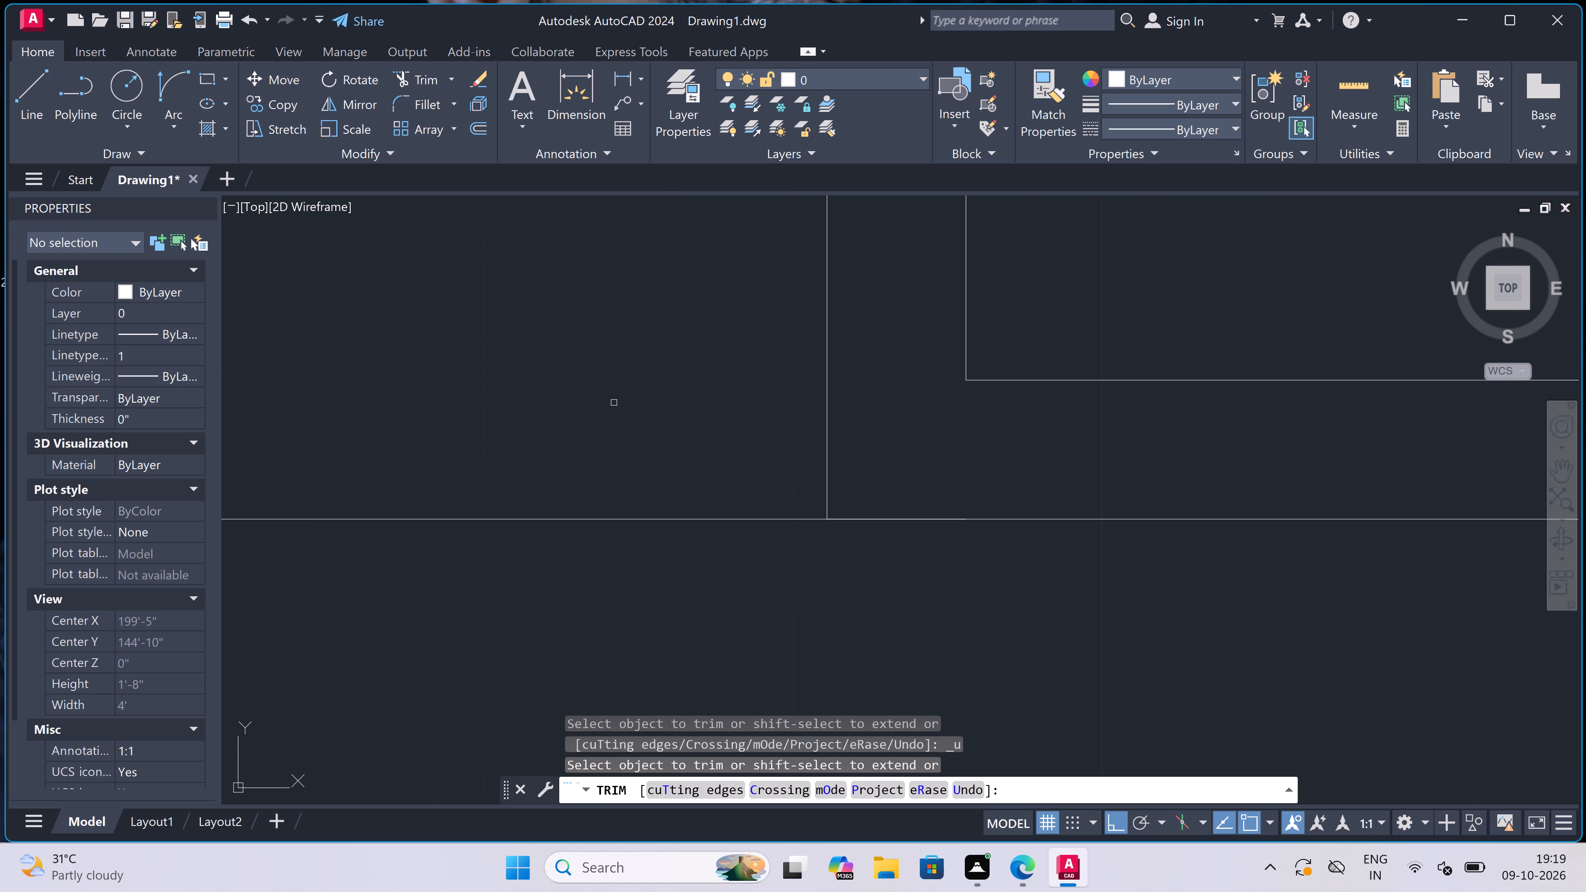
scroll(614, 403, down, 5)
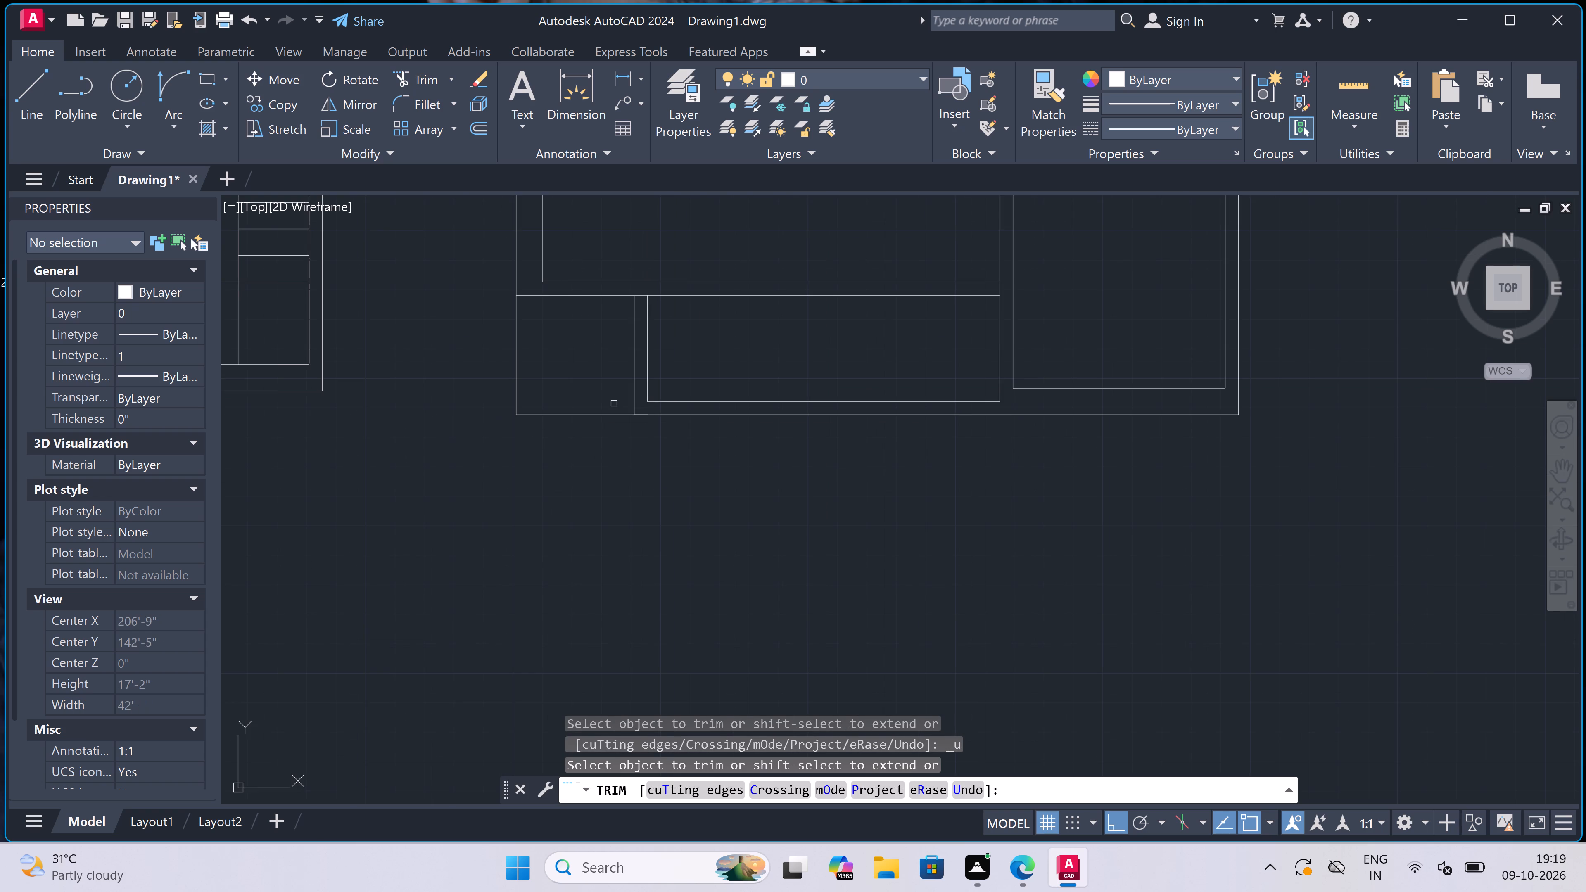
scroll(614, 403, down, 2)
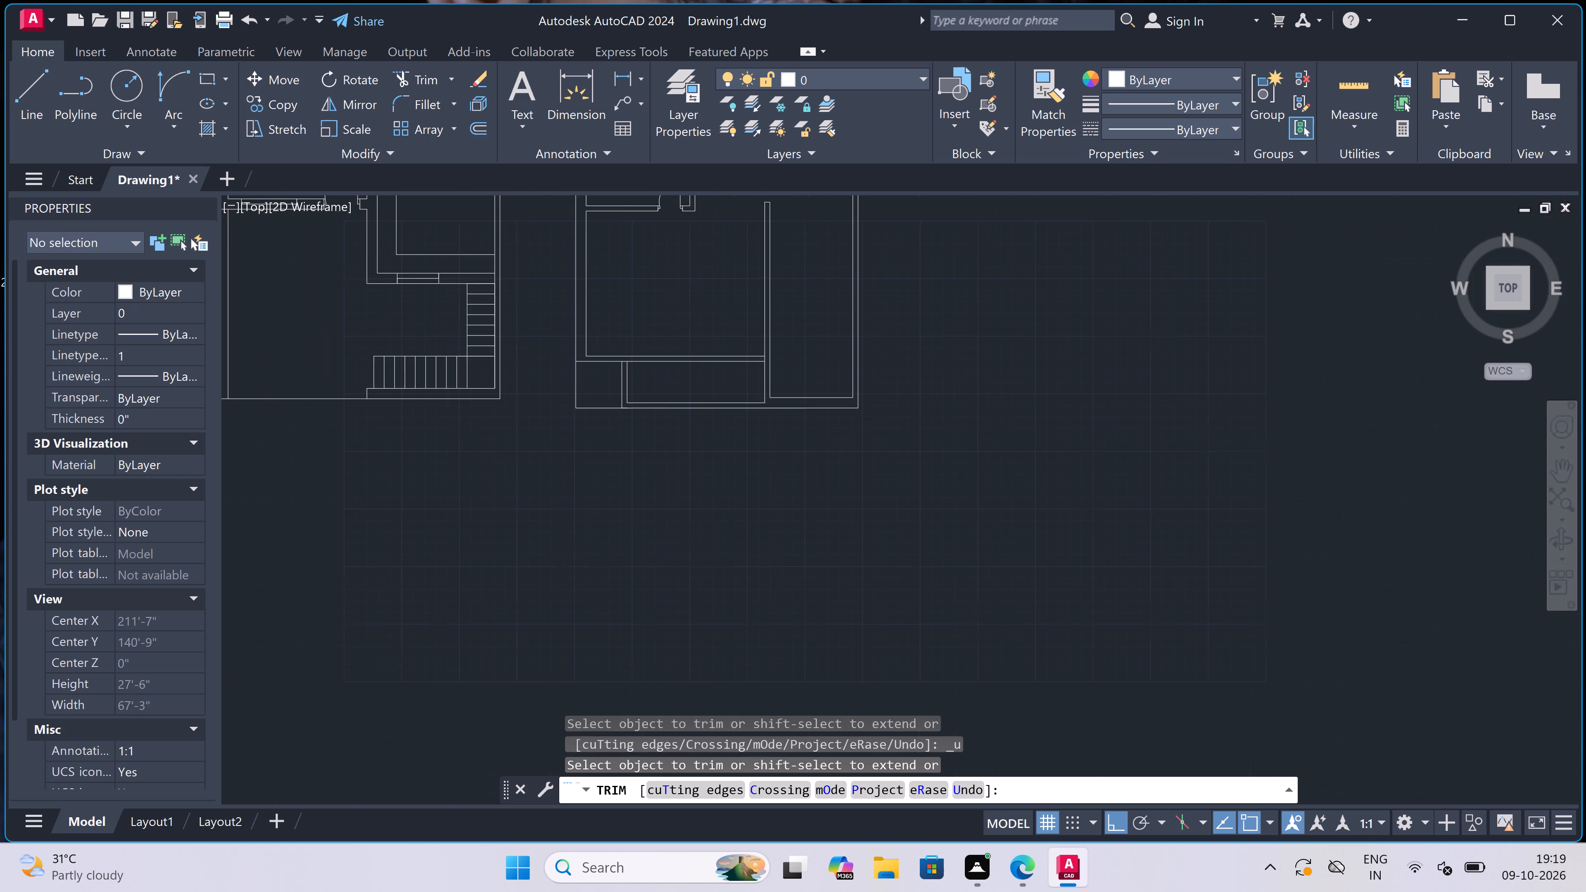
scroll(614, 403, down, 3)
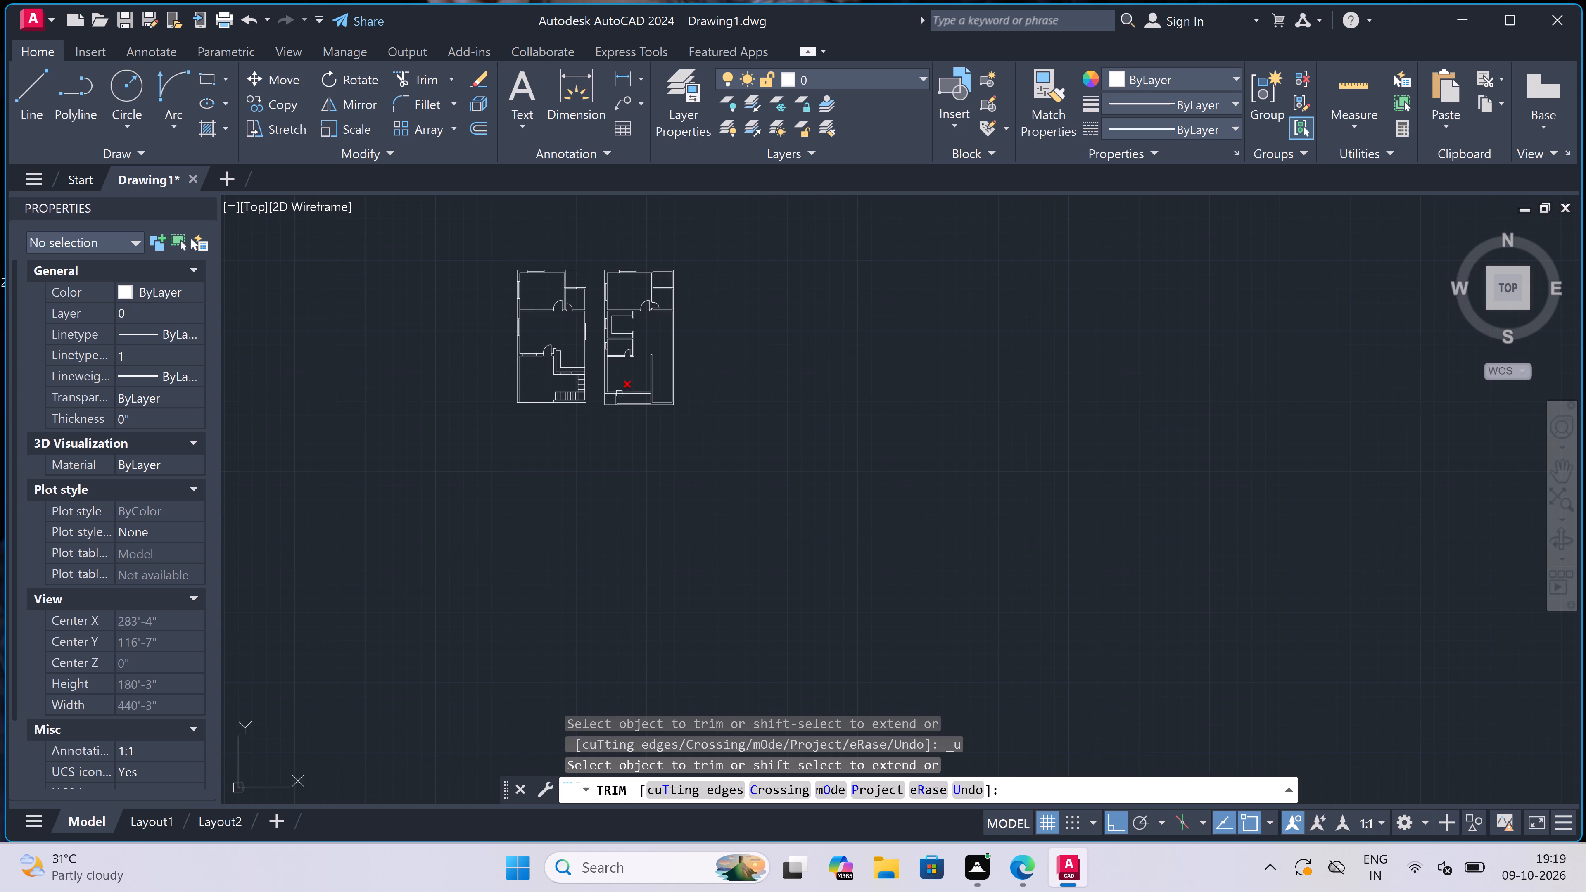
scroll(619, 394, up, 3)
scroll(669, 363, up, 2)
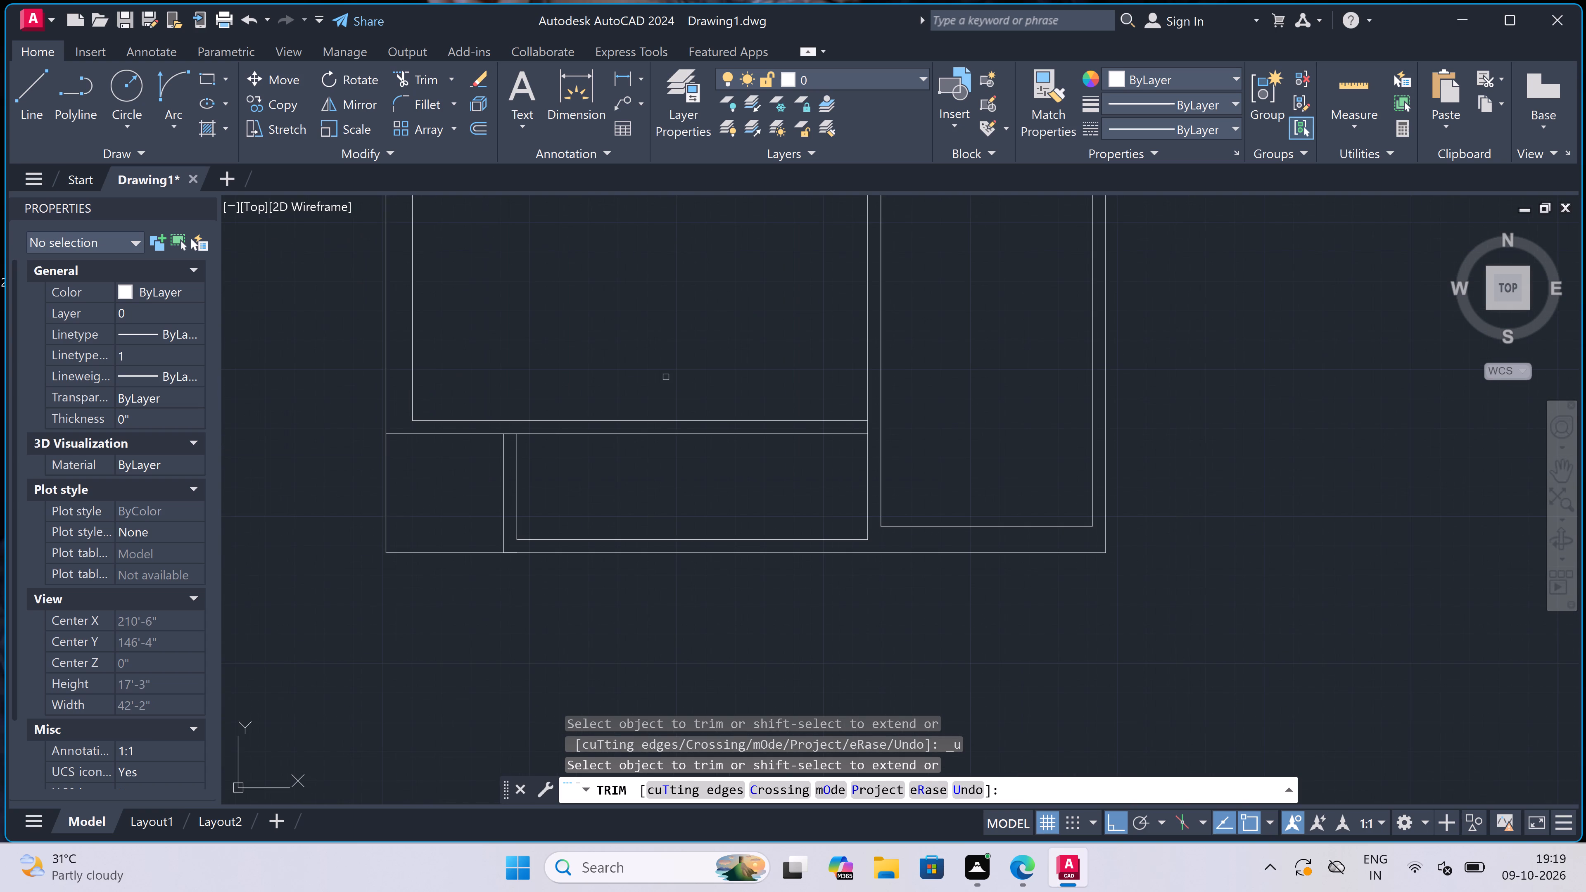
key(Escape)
Draw a 5' long window in the southern horizontal partition, with a centre line and closing lines across both ends.
text(l)
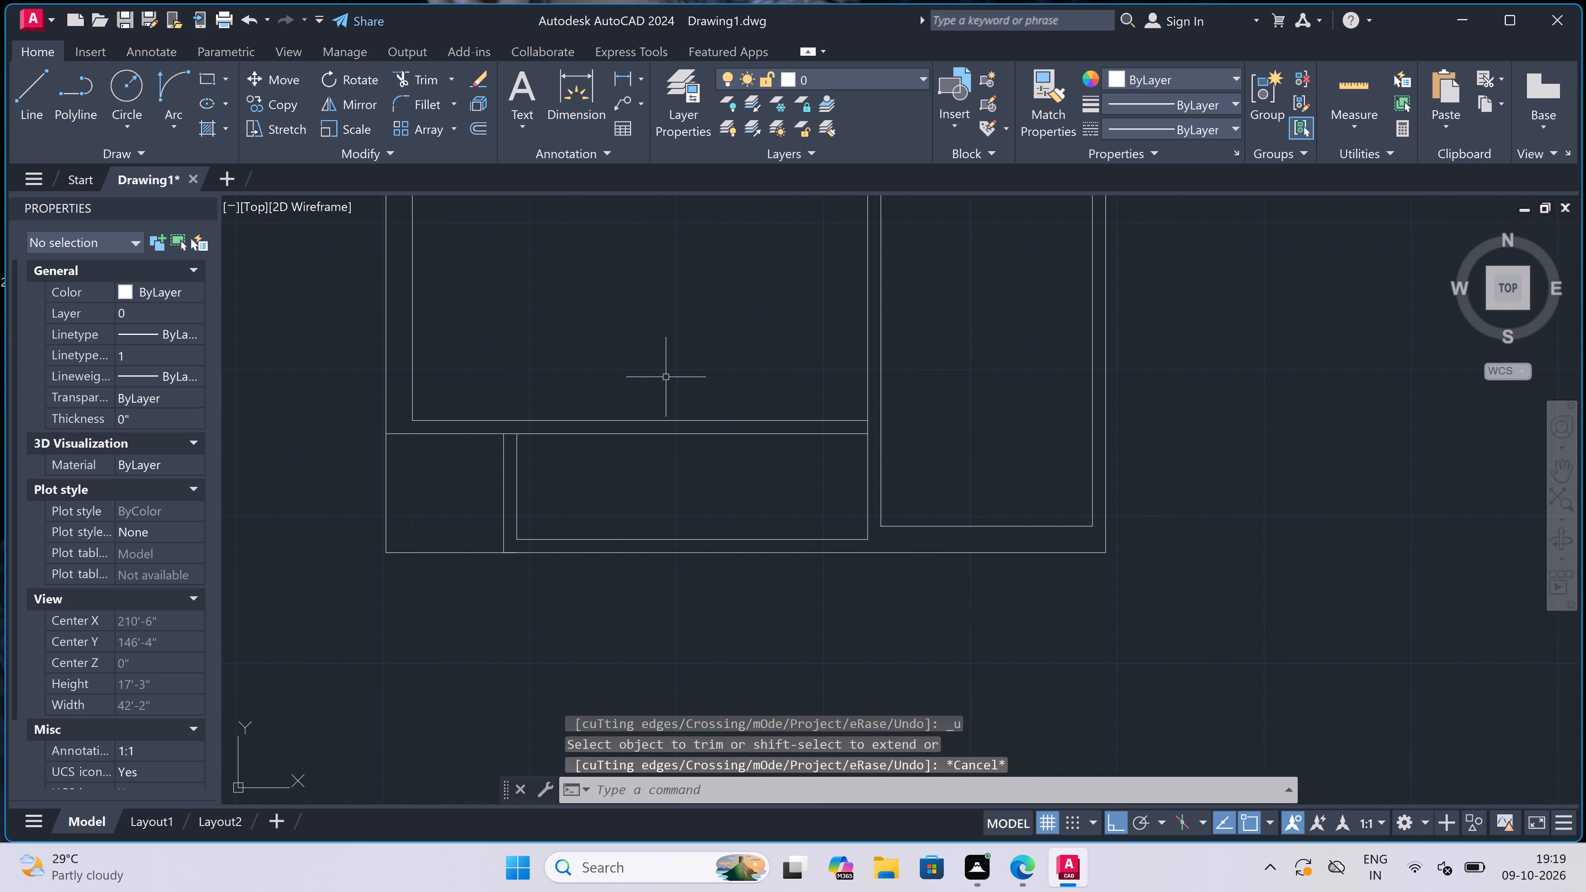
key(space)
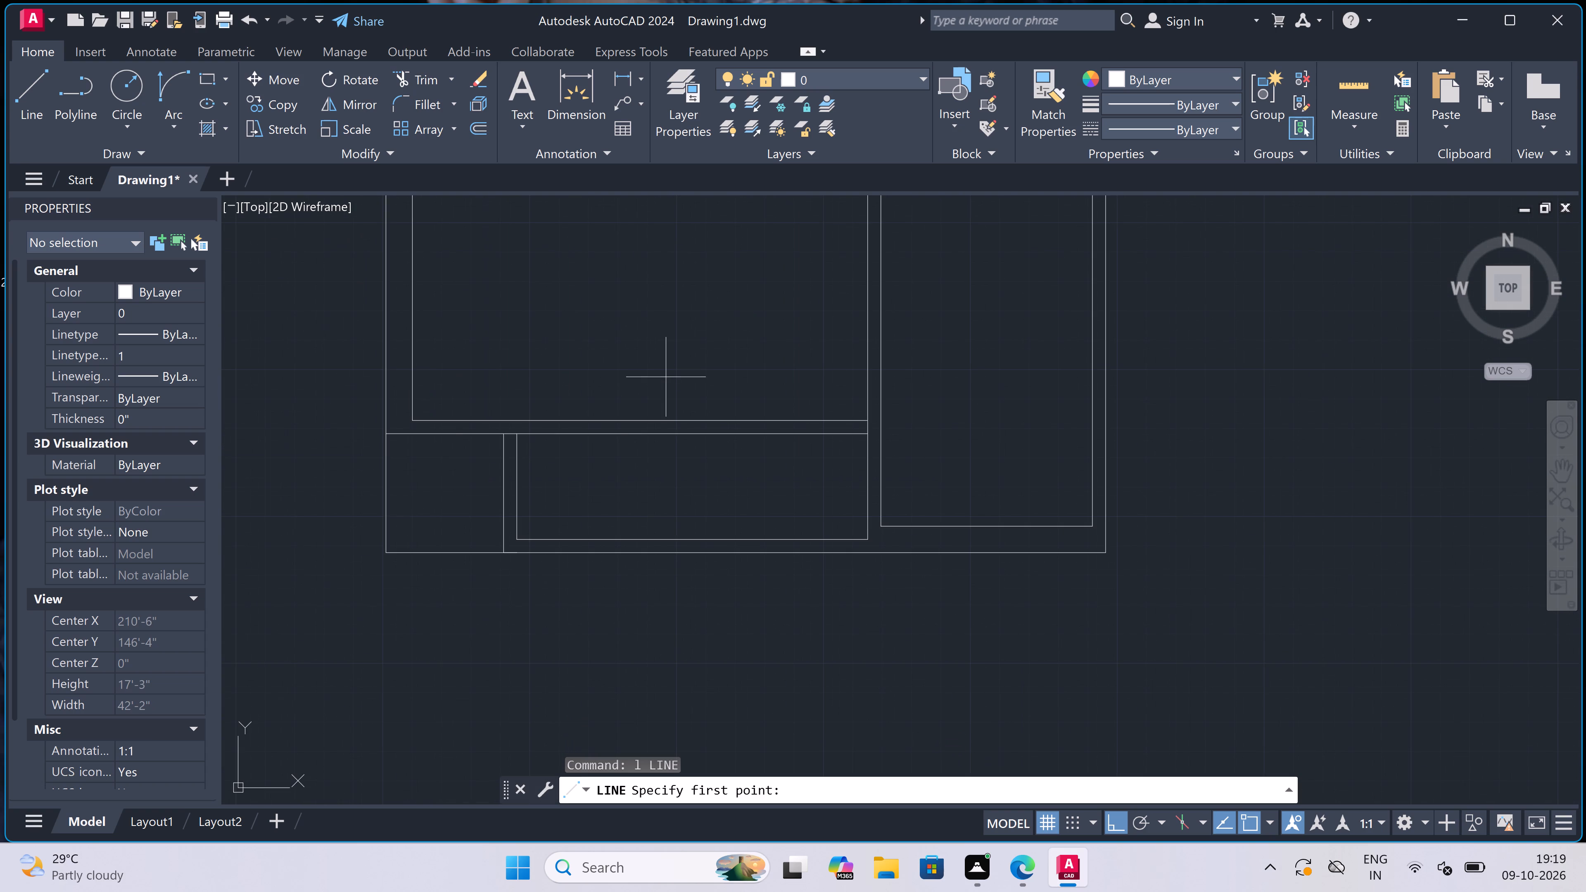
scroll(619, 434, up, 1)
click(598, 415)
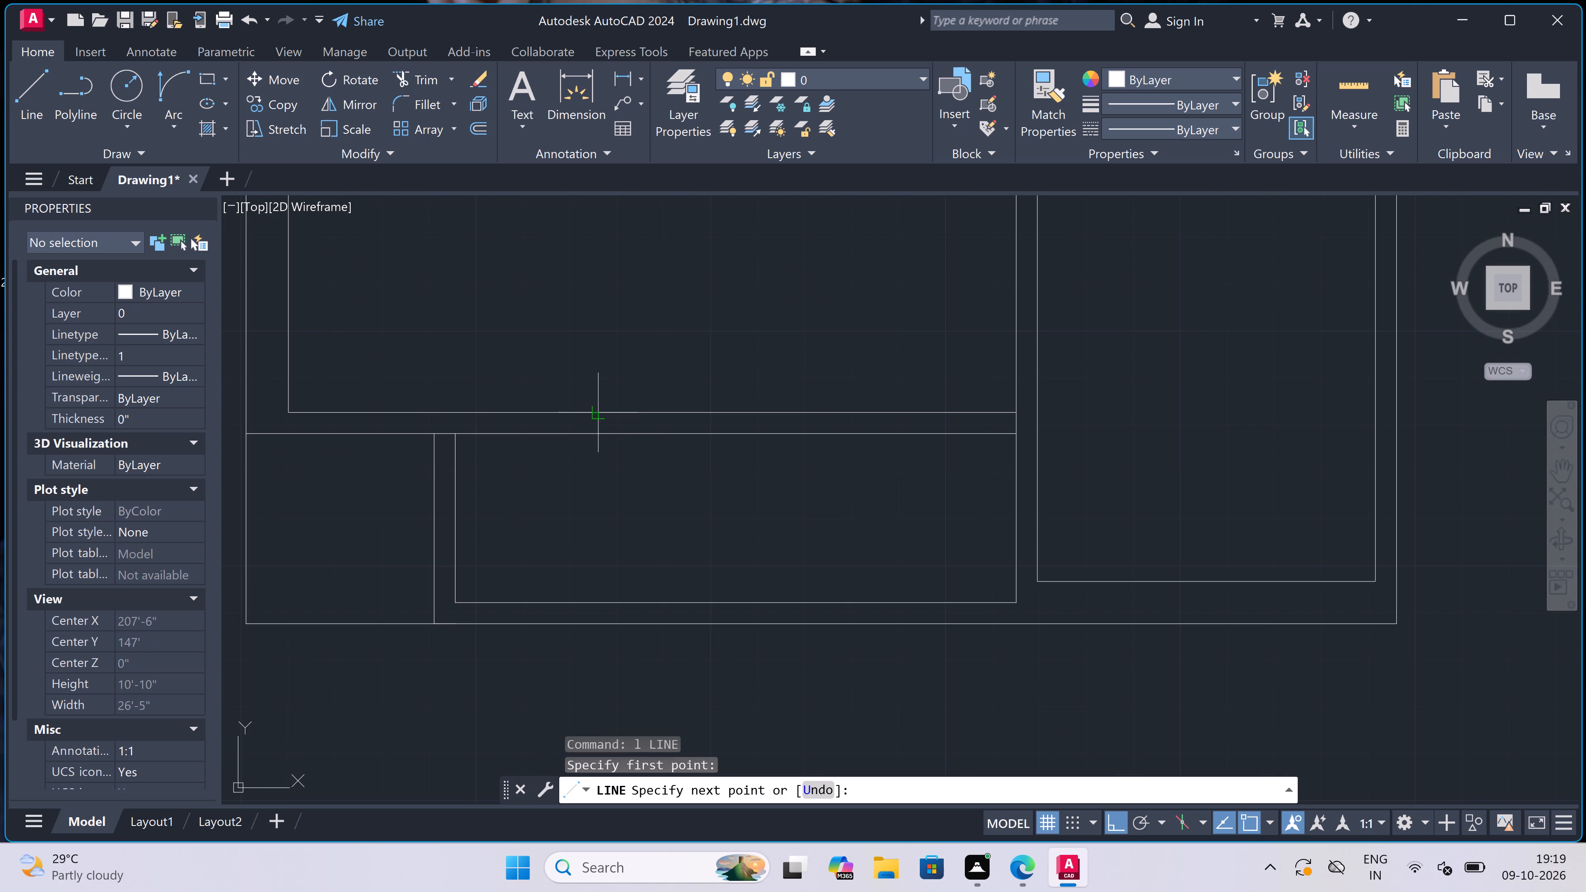
click(596, 433)
scroll(595, 424, up, 2)
click(598, 422)
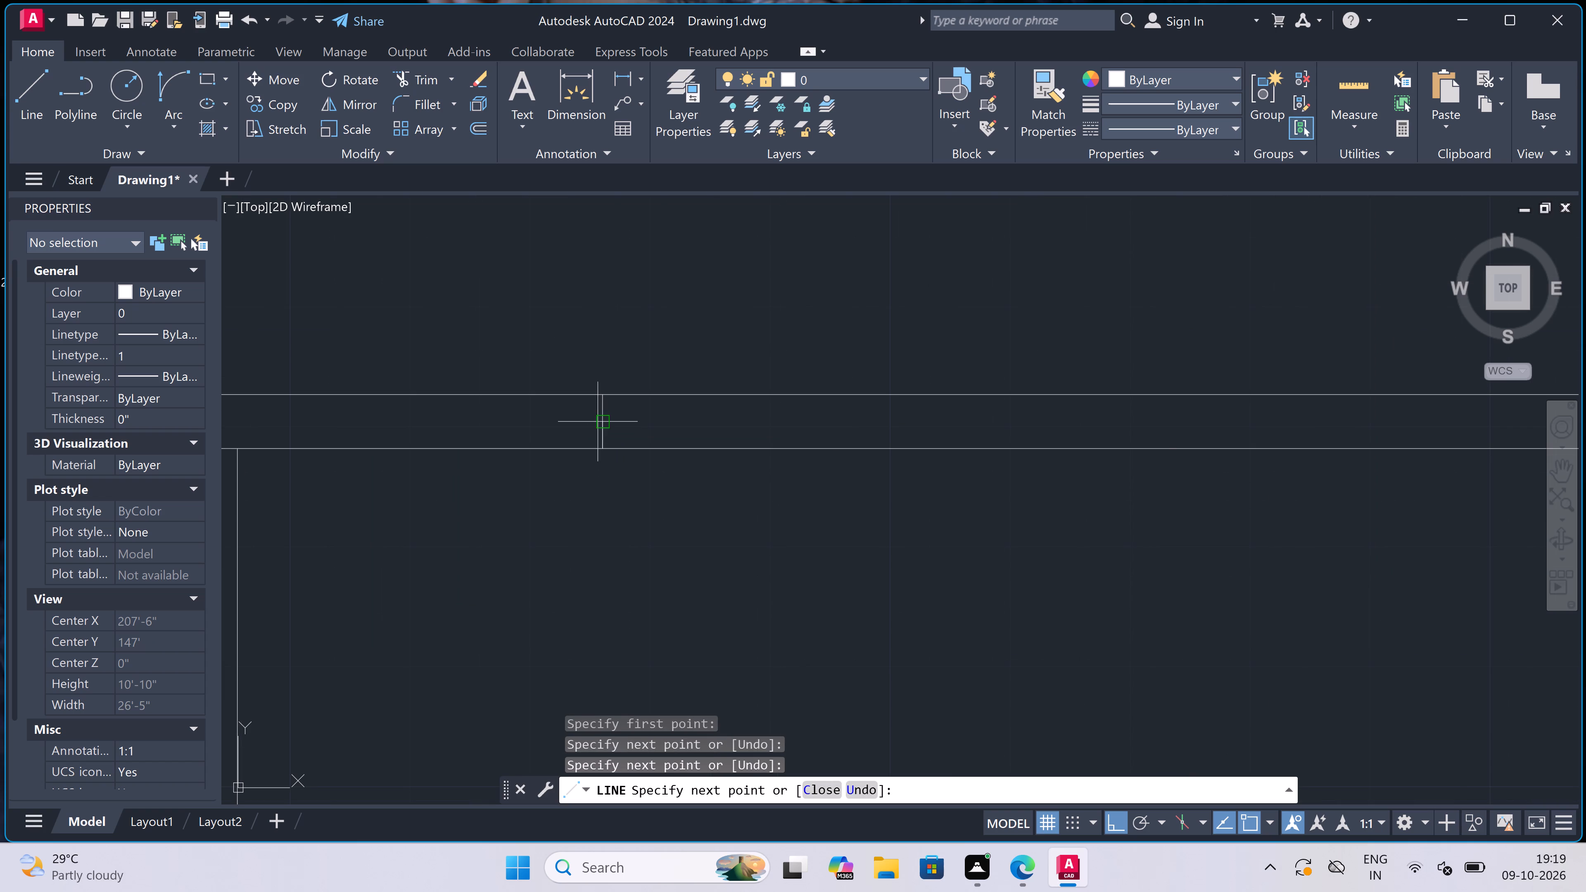
text(5')
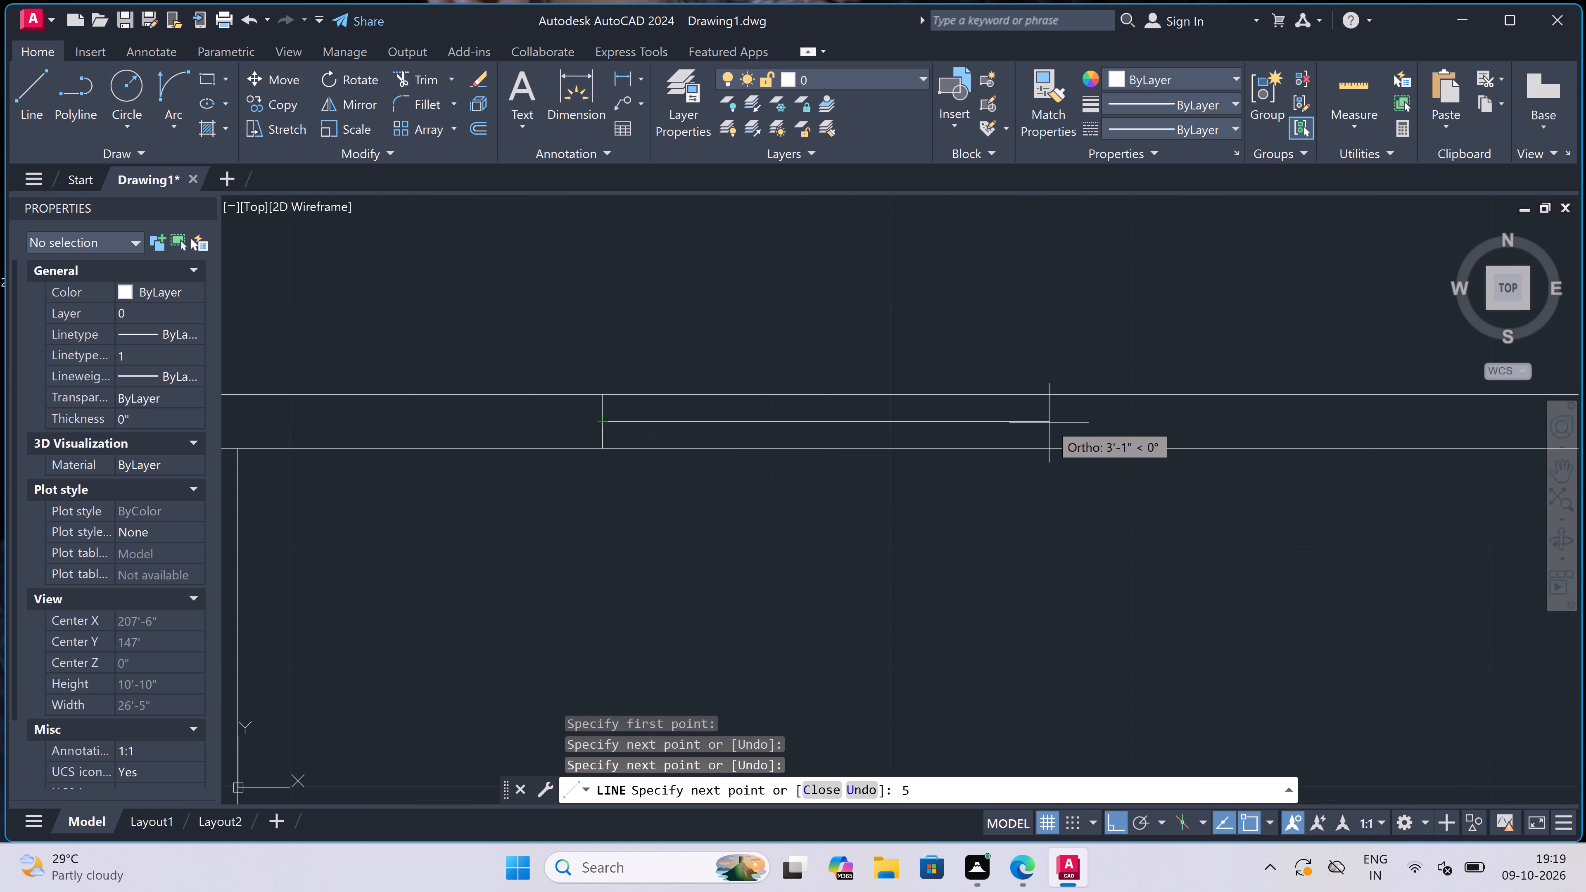
key(space)
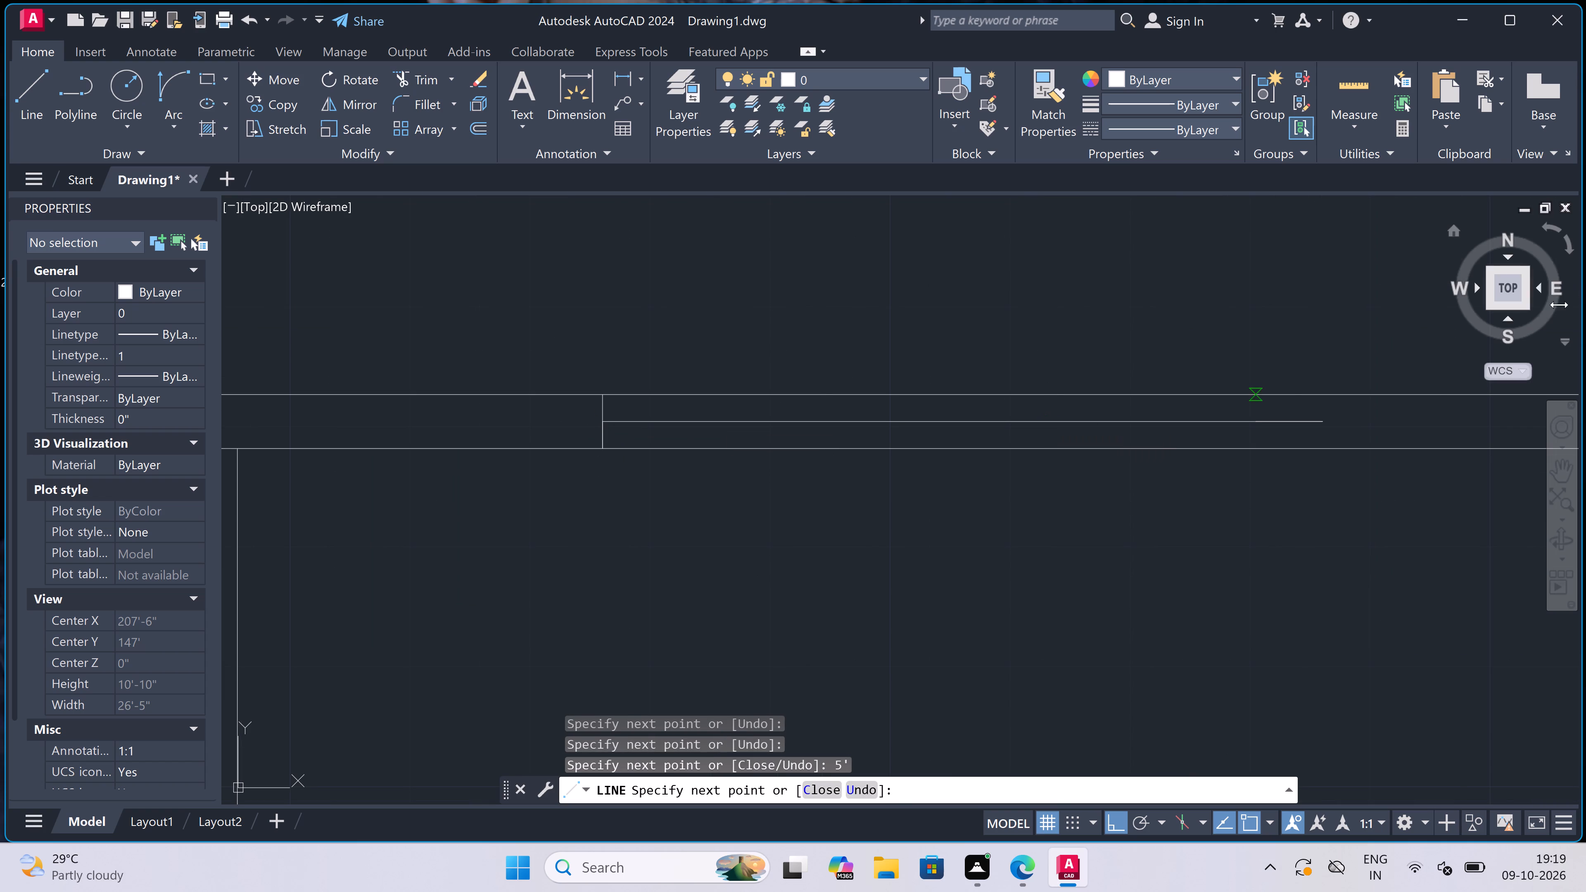
click(1325, 399)
click(1325, 447)
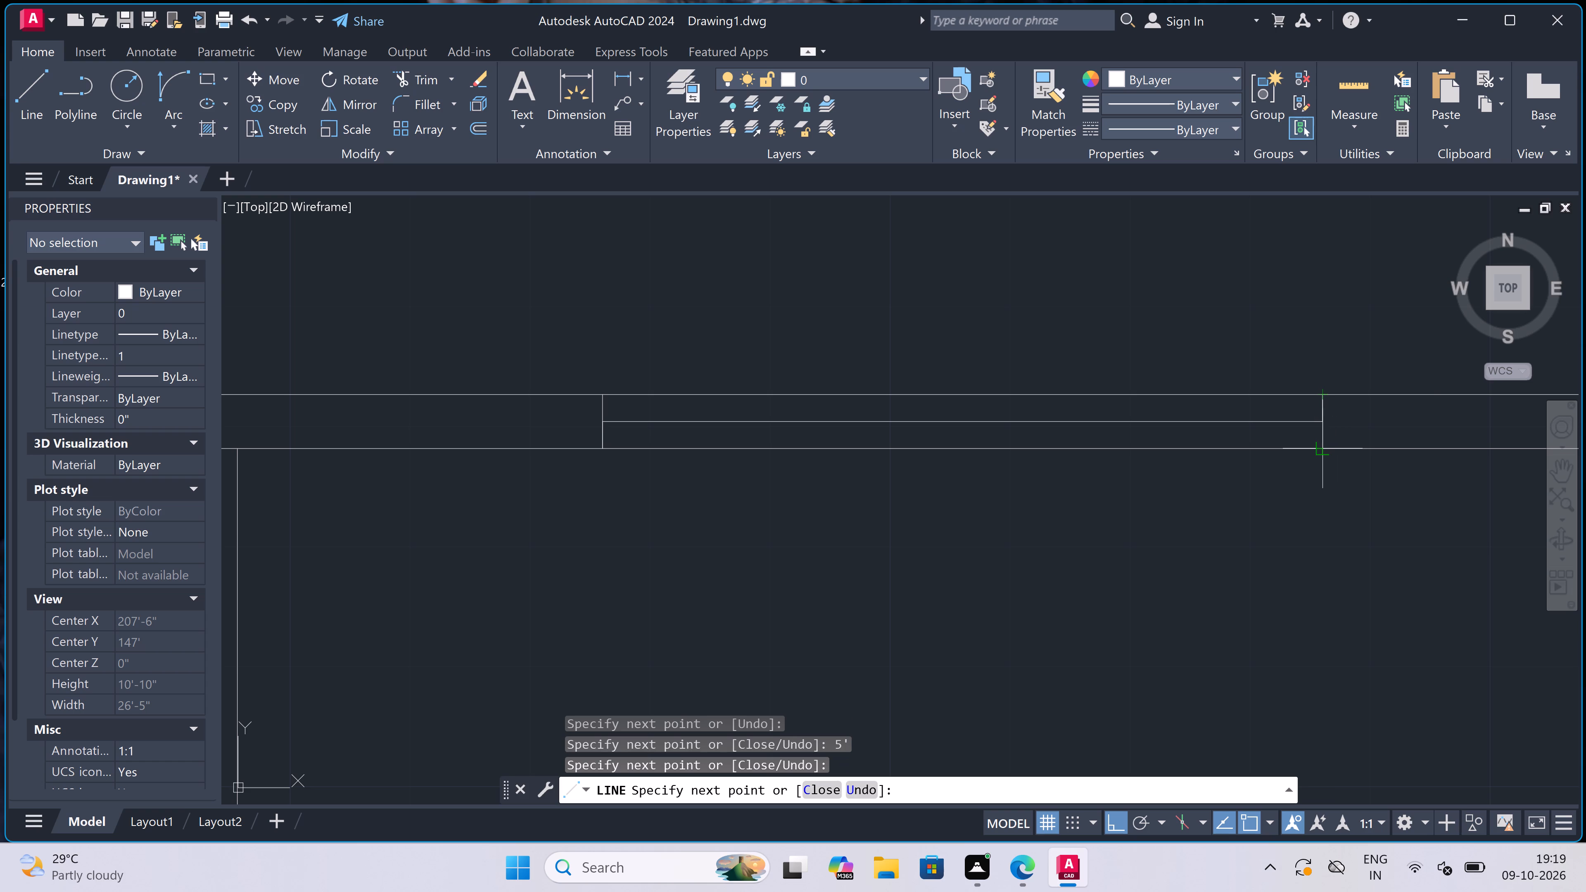
key(Escape)
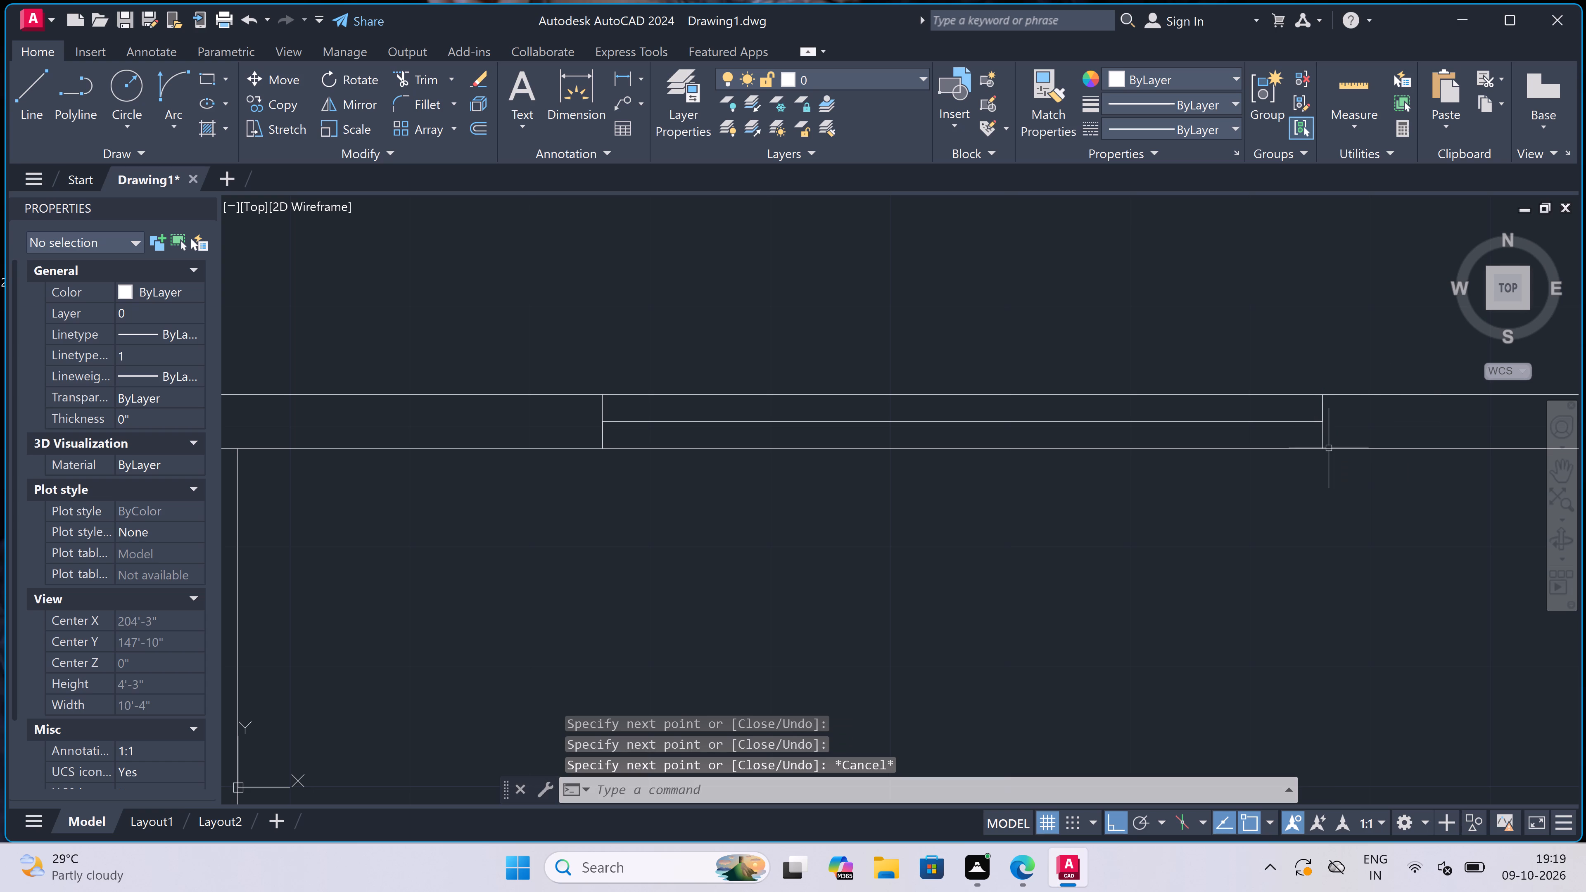
Draw a horizontal landing line across the second plan's southeast strip, plus a vertical stair centre line running north from its midpoint.
scroll(963, 482, down, 4)
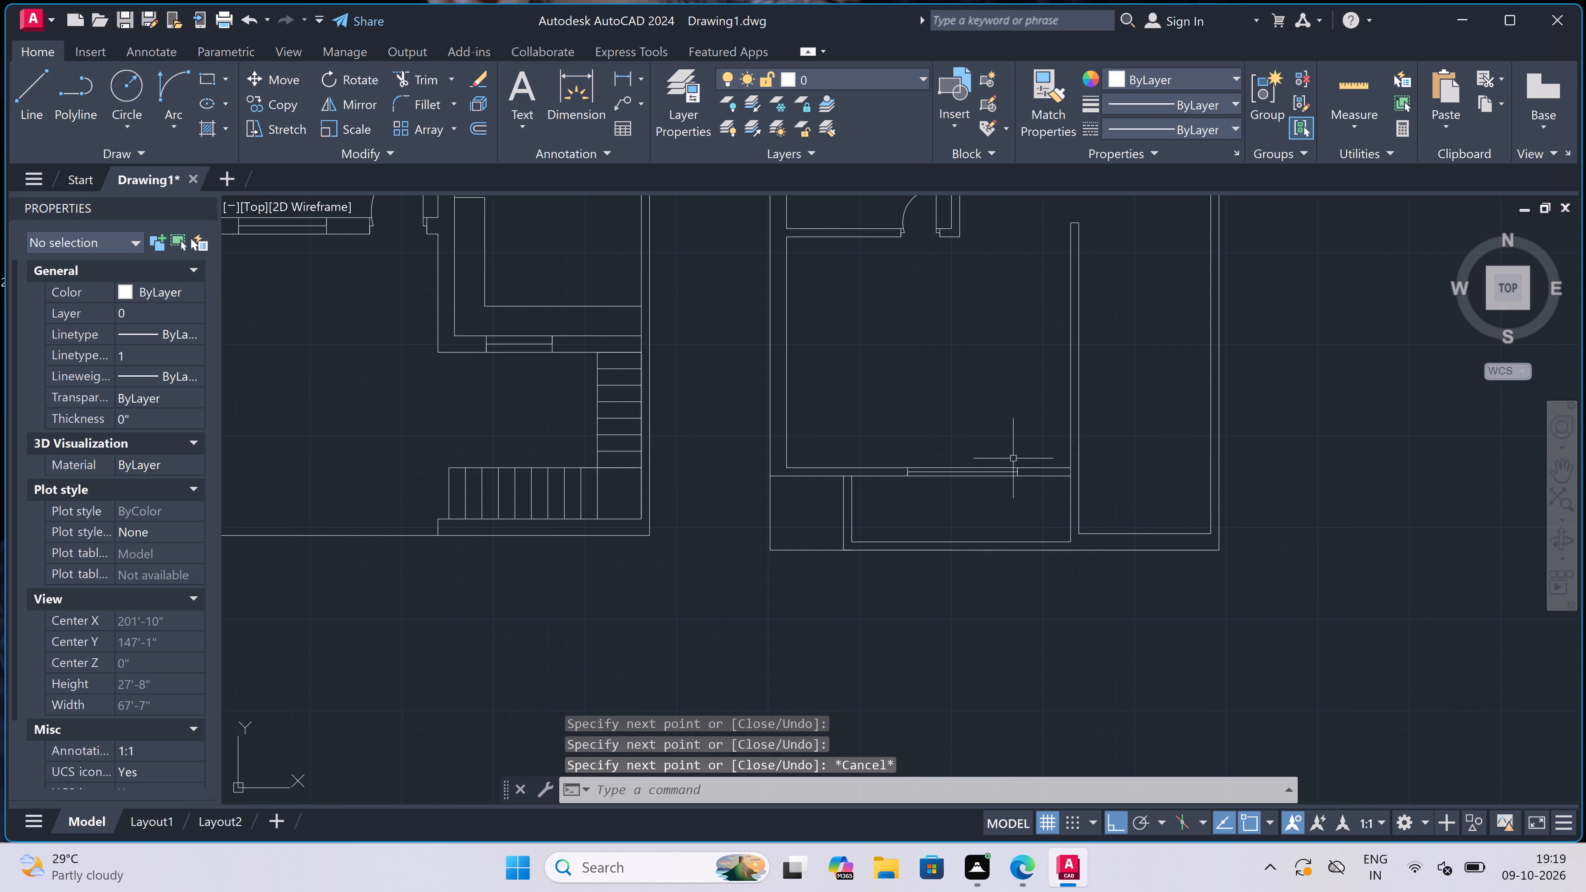
scroll(826, 523, down, 3)
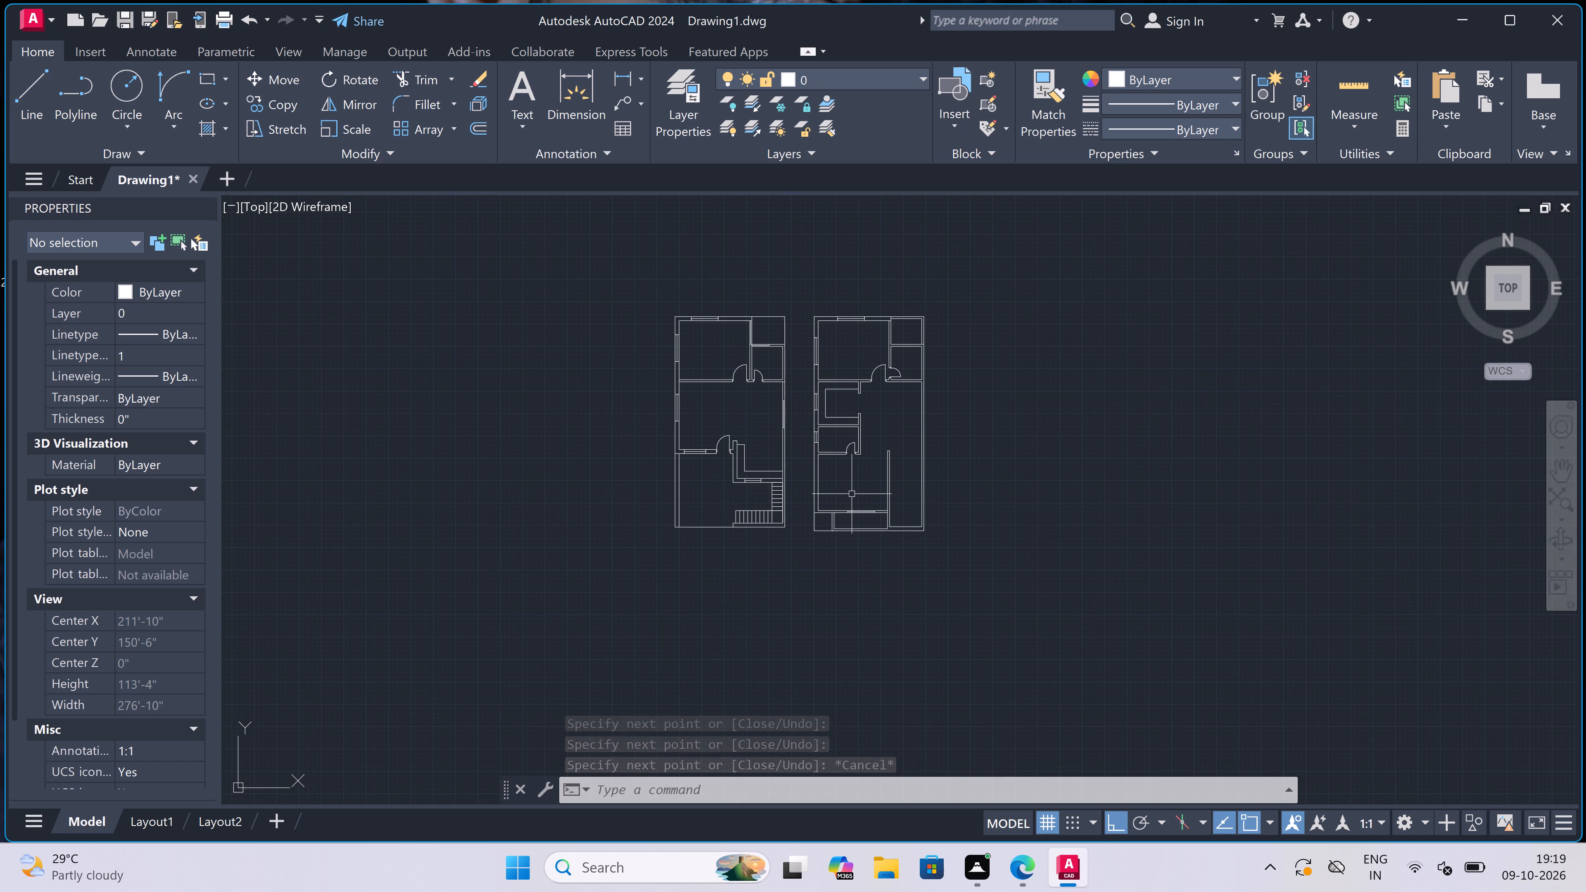
scroll(888, 469, up, 2)
scroll(925, 490, up, 1)
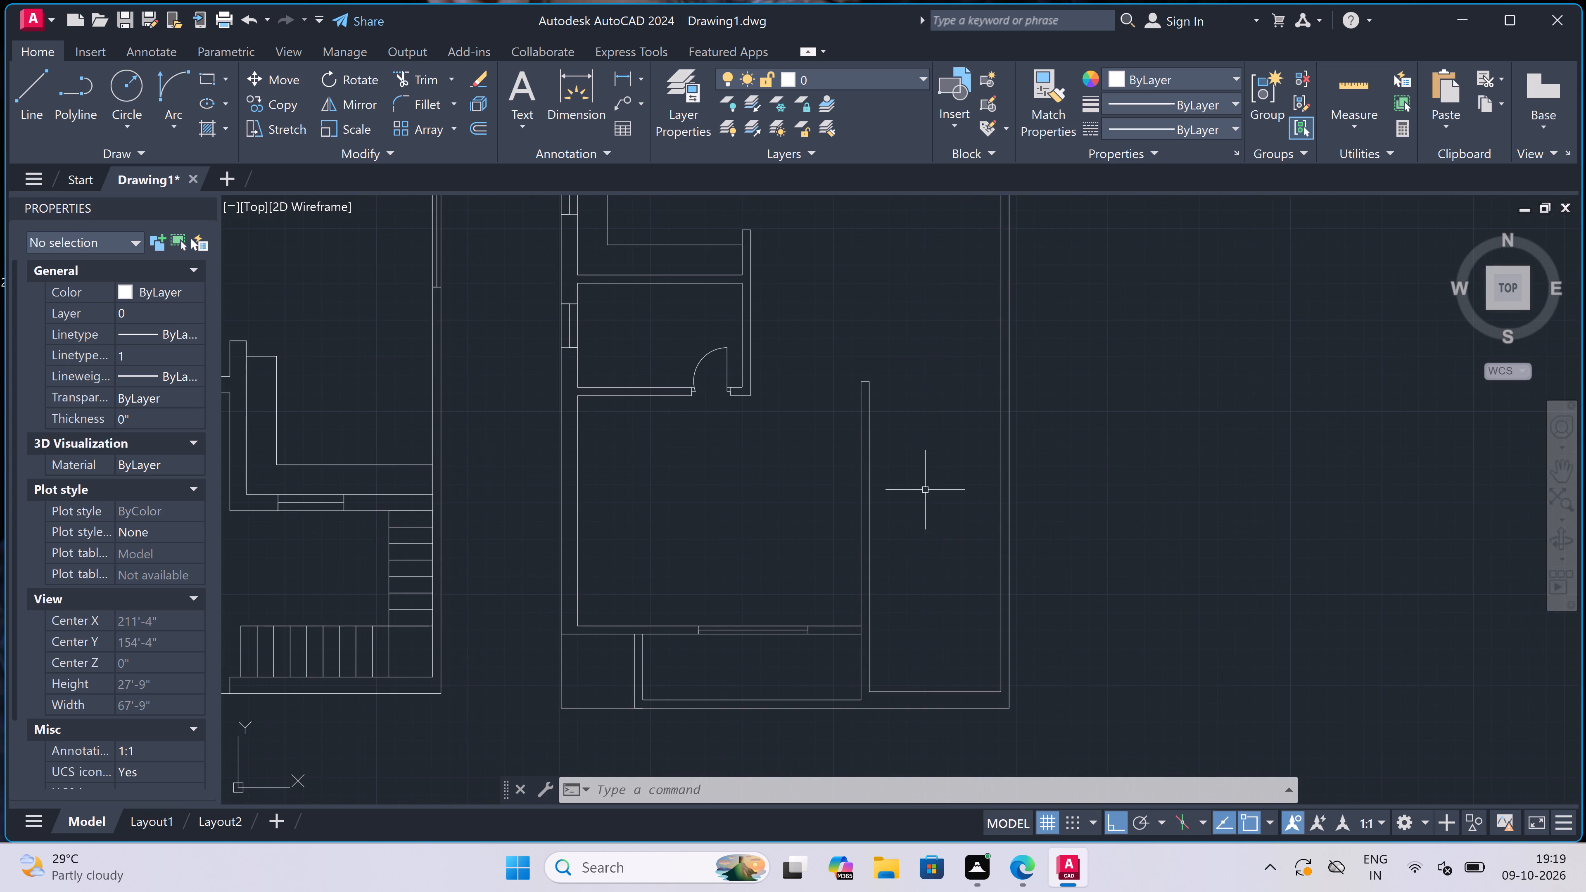
key(space)
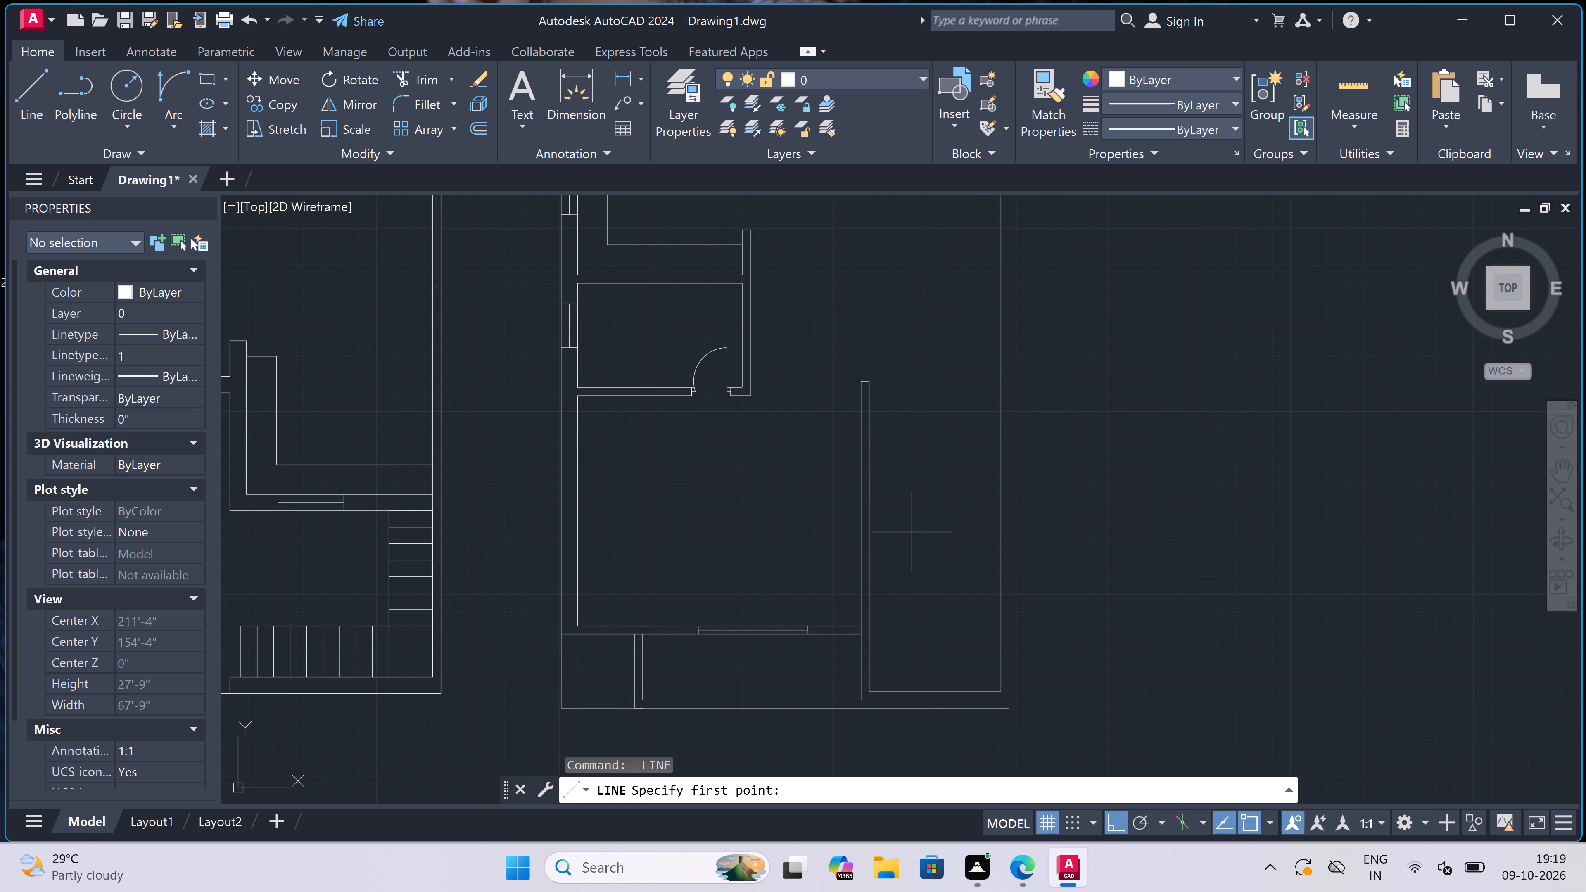
scroll(900, 573, up, 1)
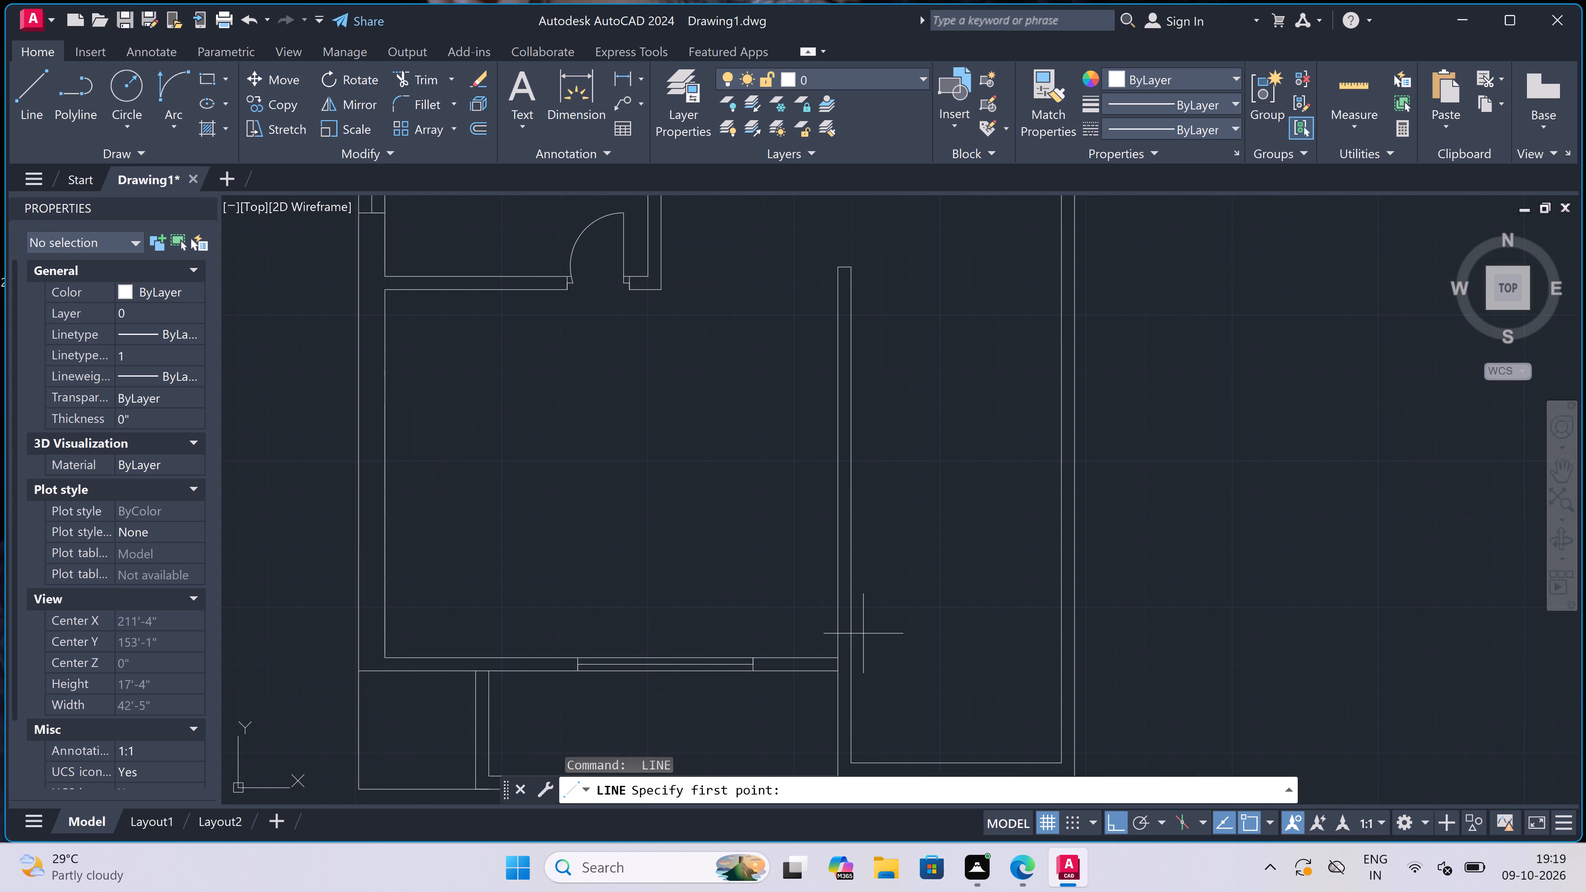
click(857, 637)
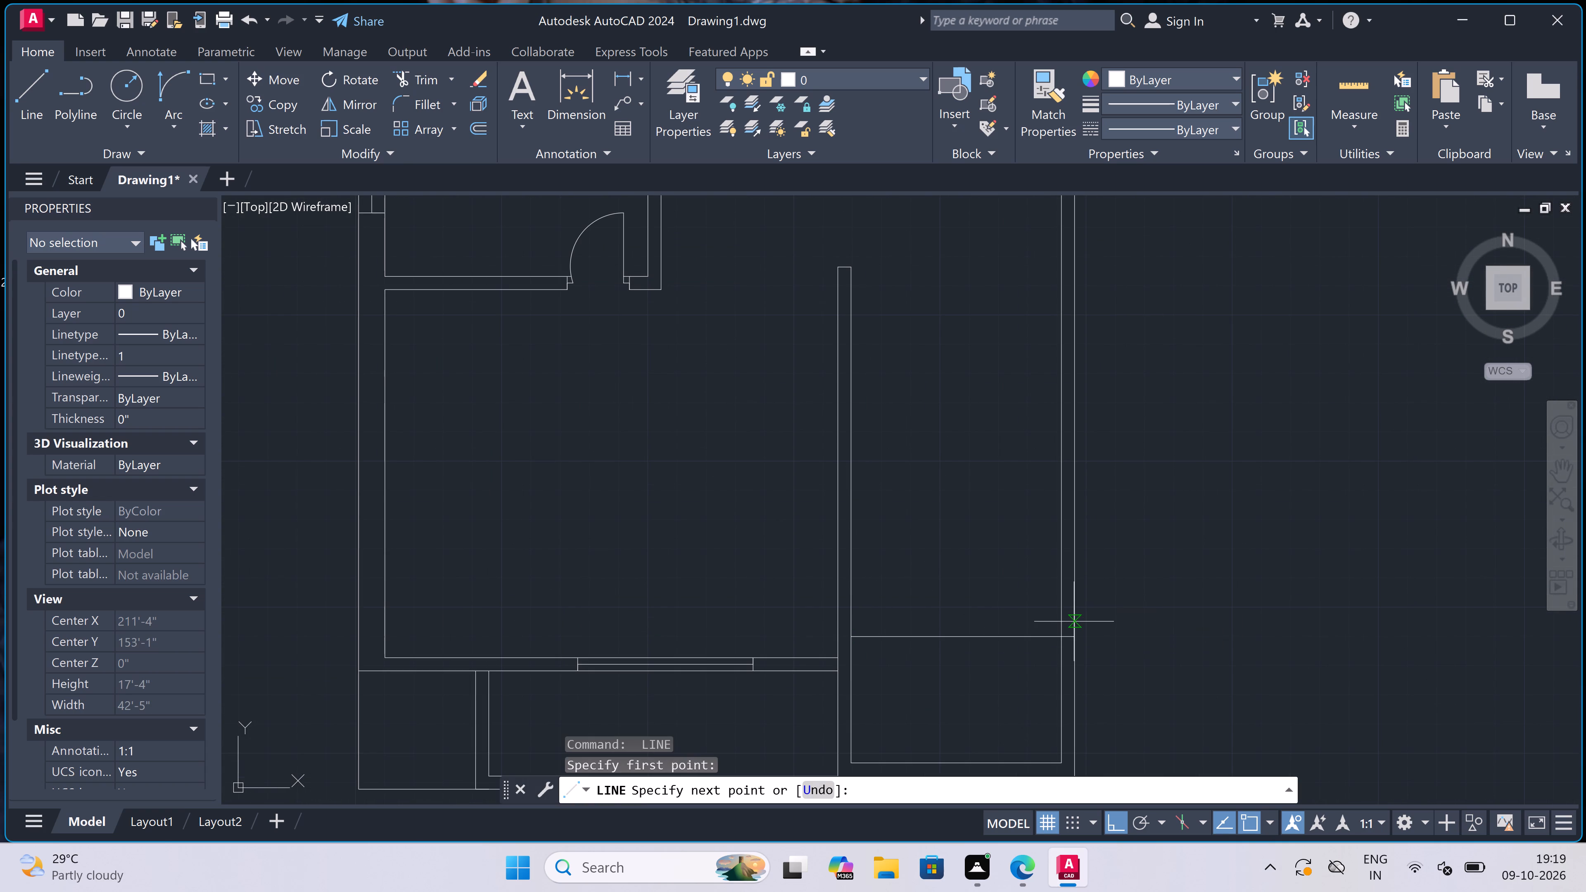
drag(1064, 635, 1057, 637)
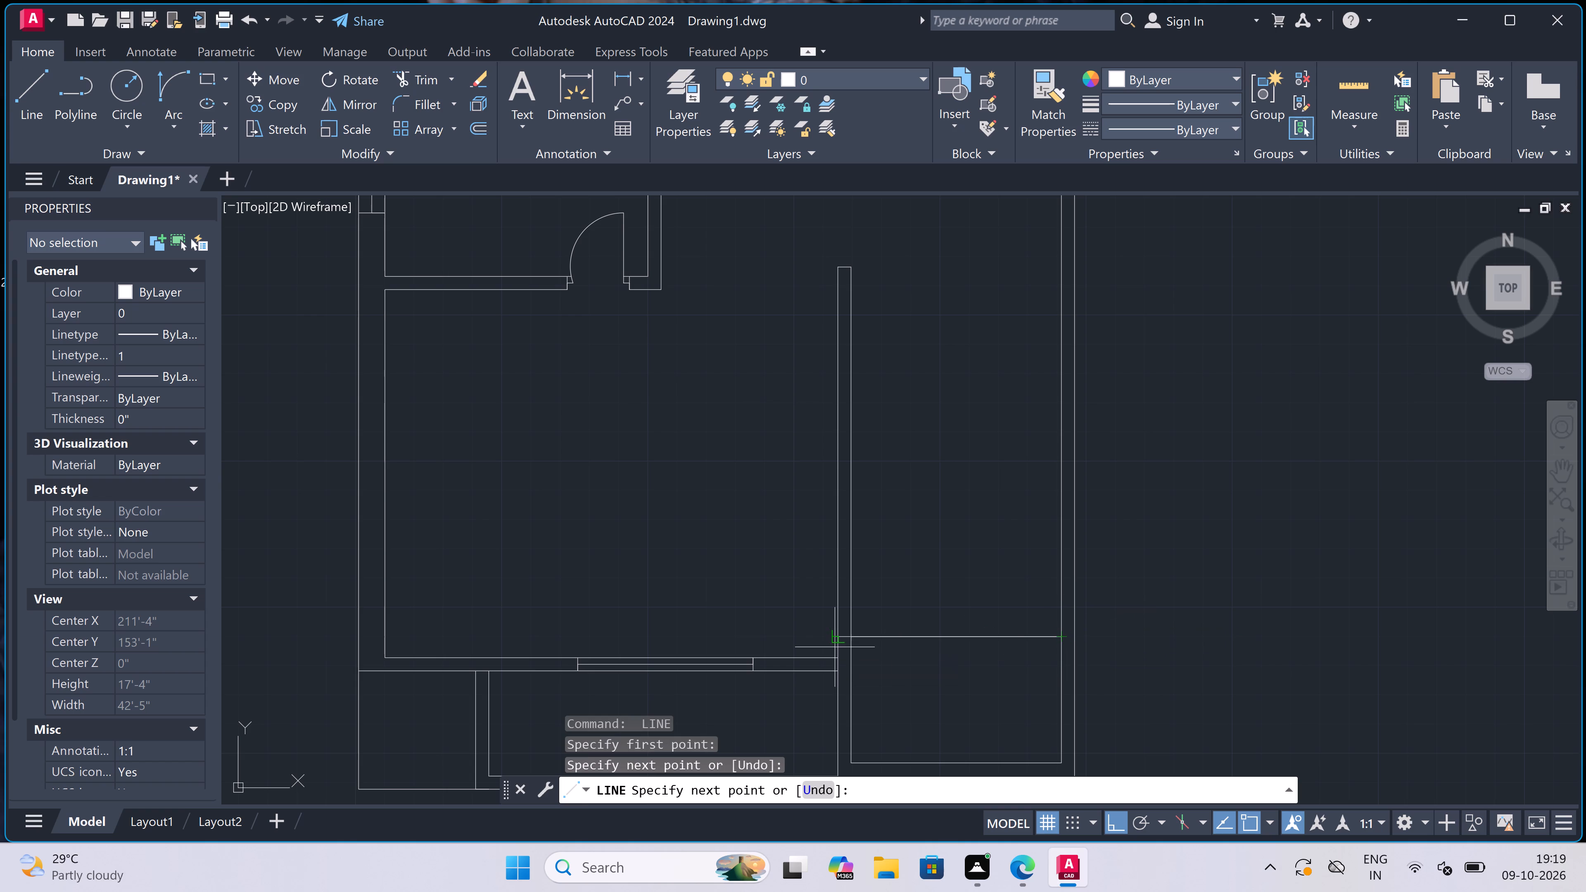
click(961, 640)
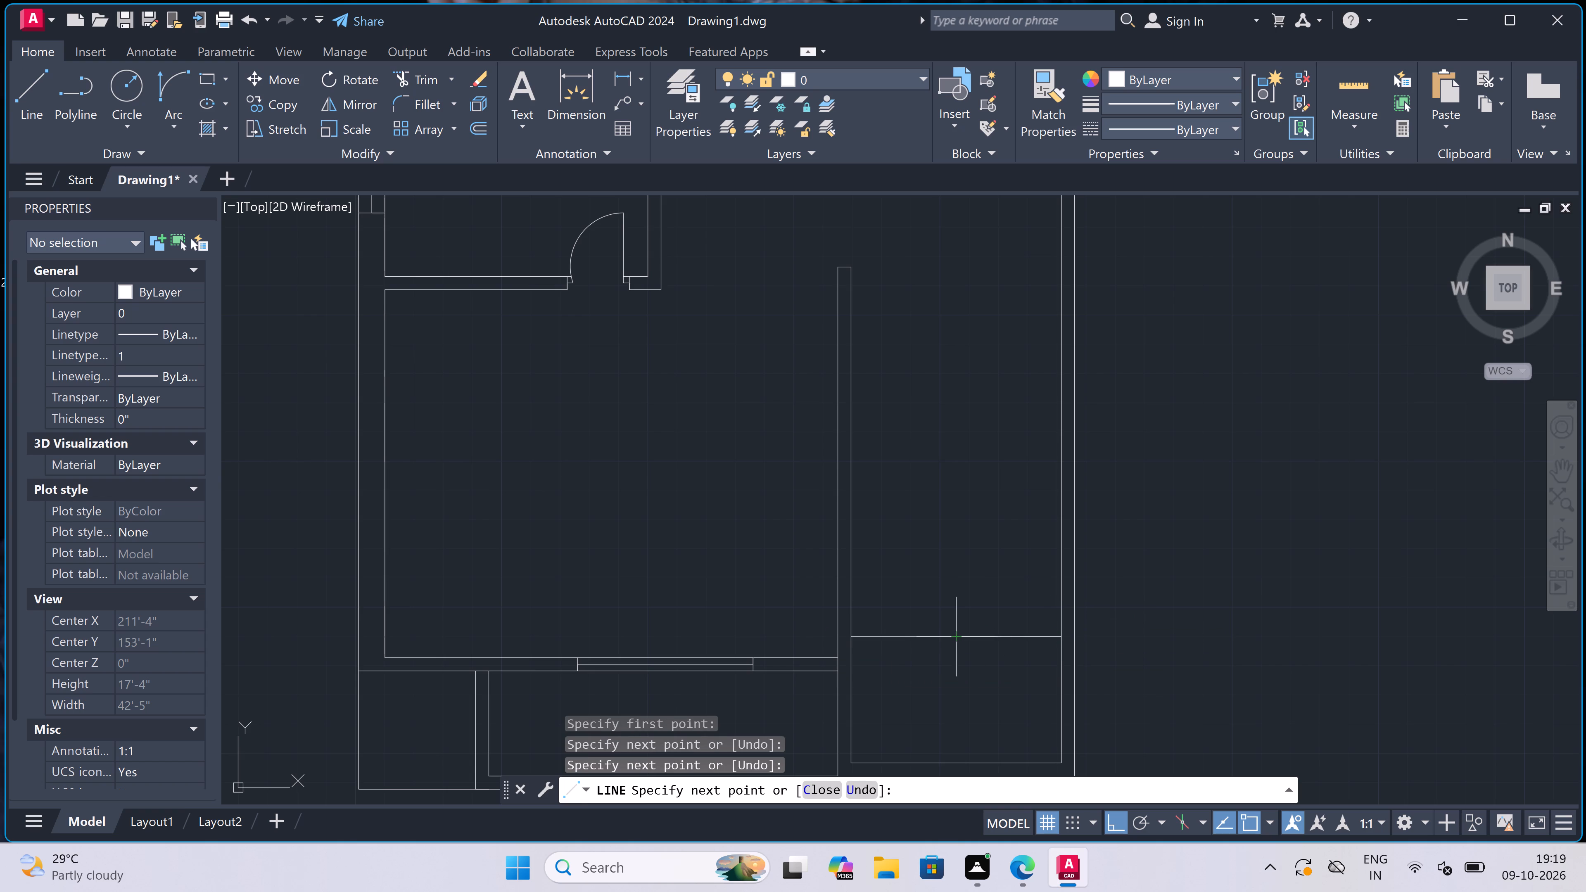
click(953, 358)
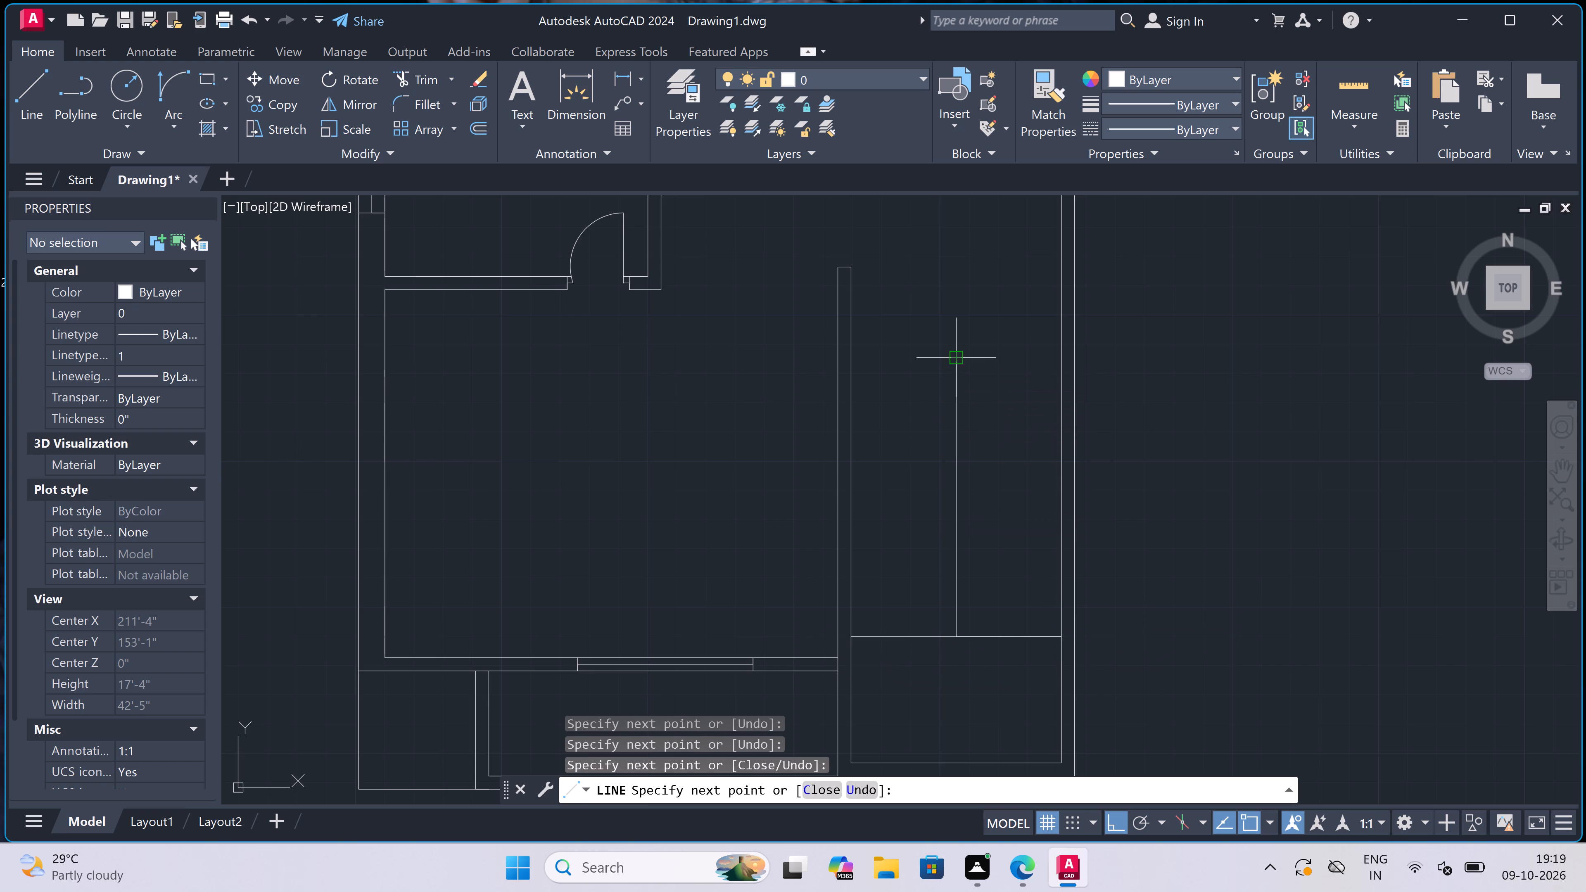
key(Escape)
Offset the eastern half of the landing line northward repeatedly at 9" spacing to make nine stair tread lines.
text(o)
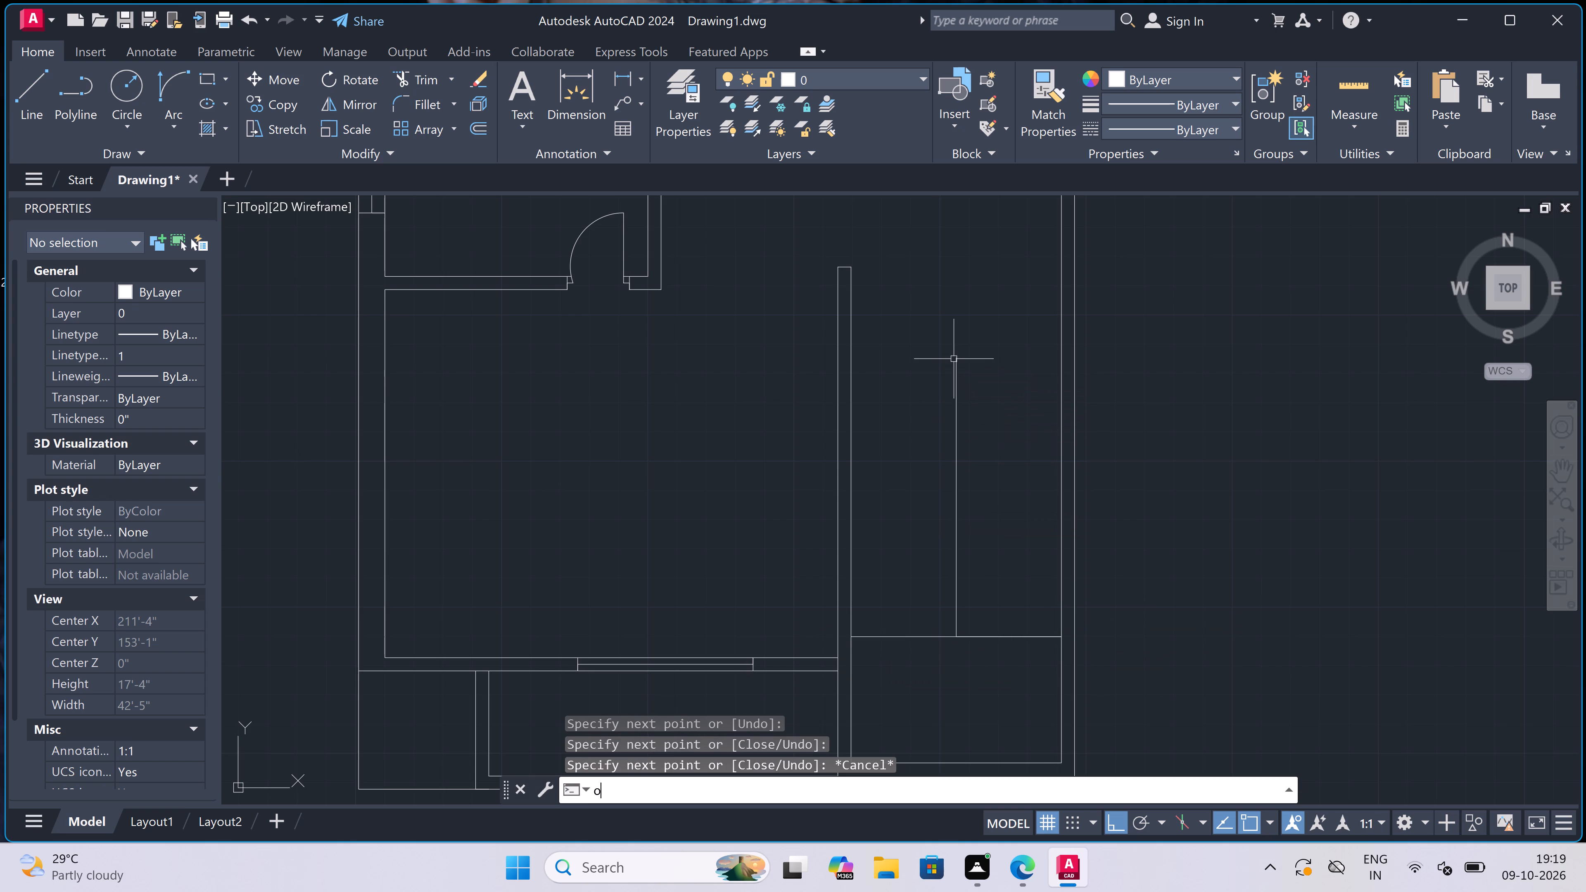
key(space)
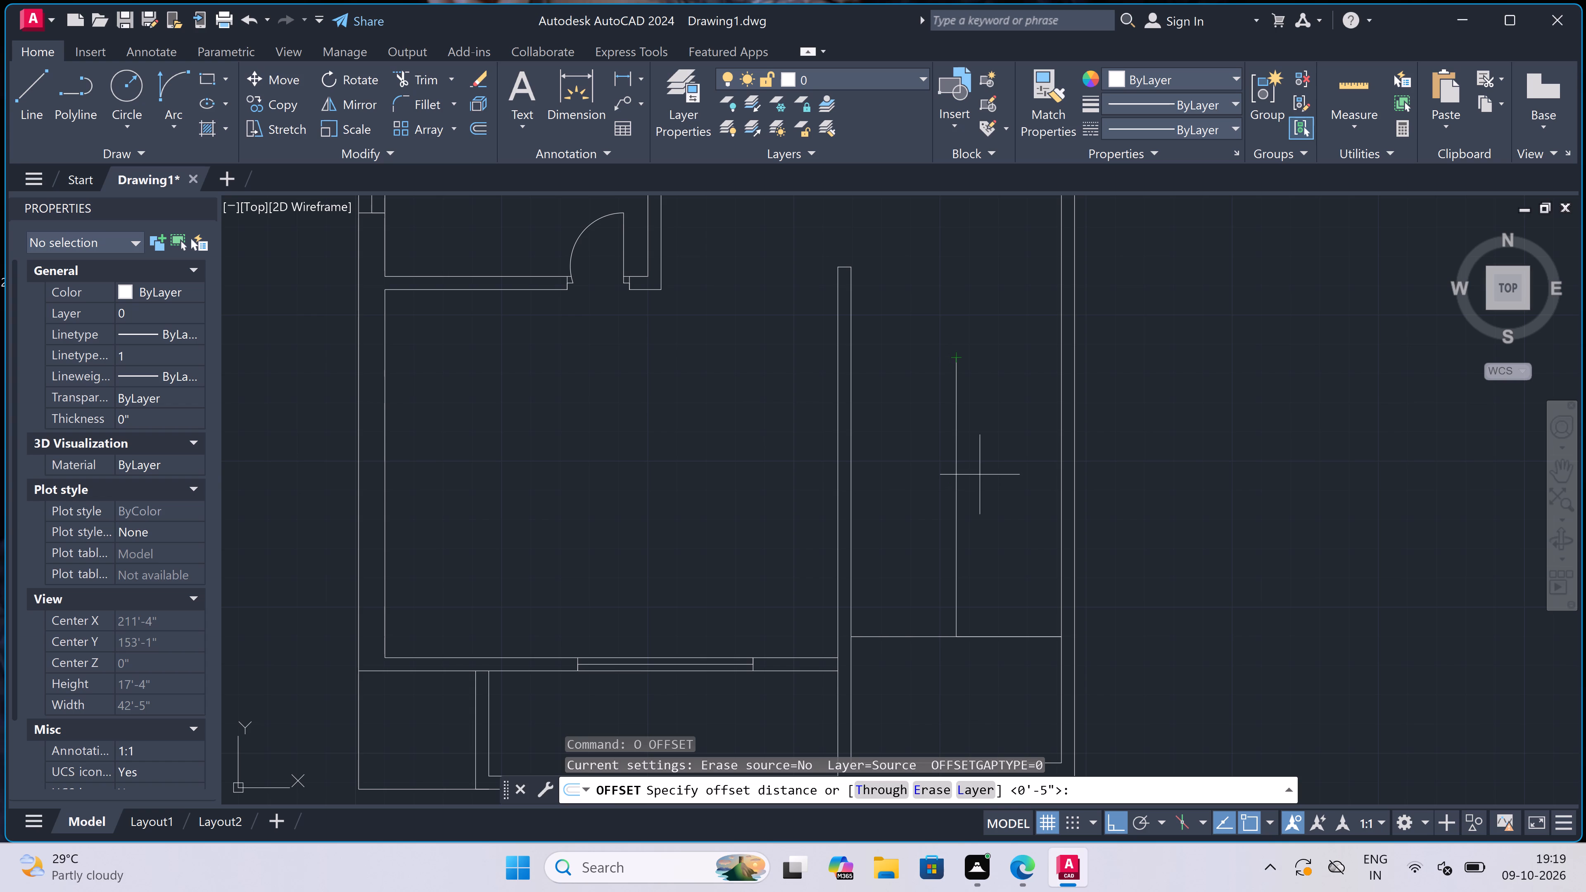
scroll(1041, 609, up, 1)
drag(1005, 652, 1006, 648)
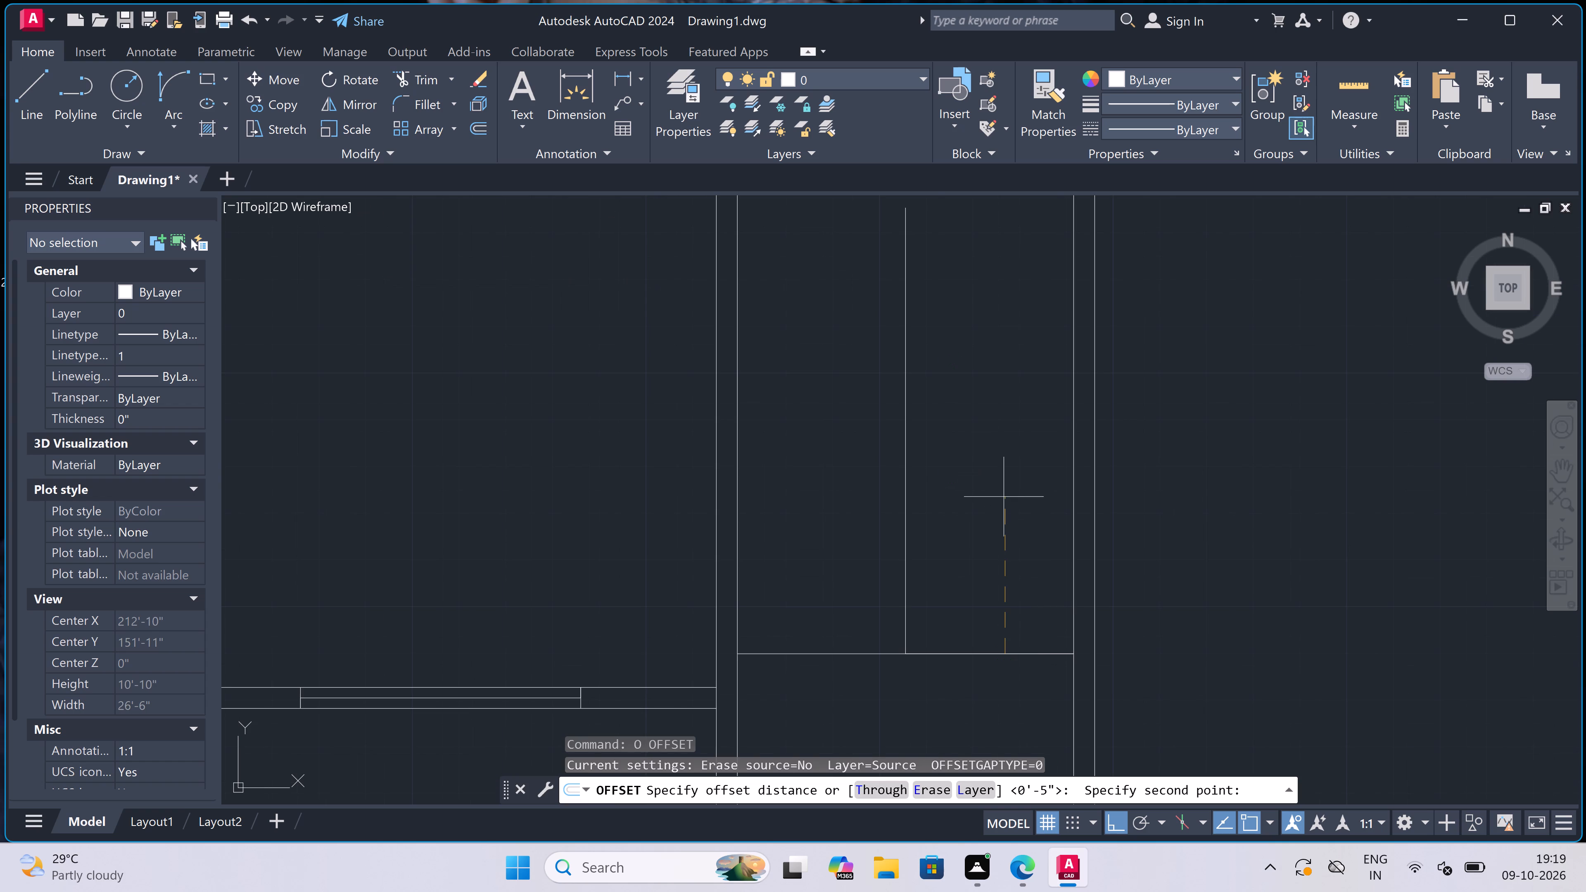
text(9")
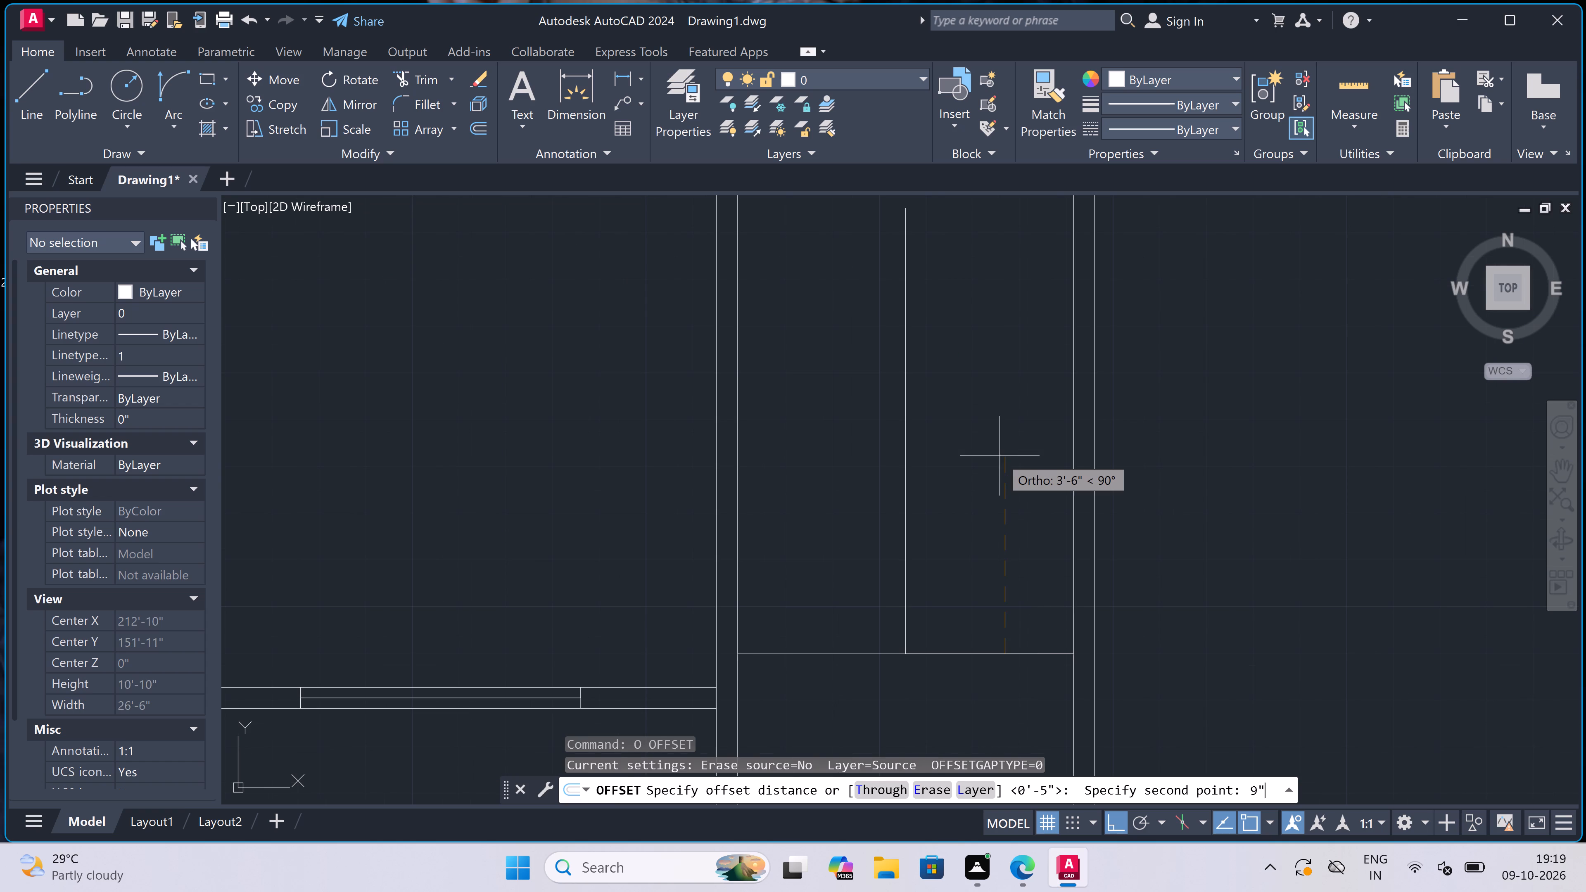
key(space)
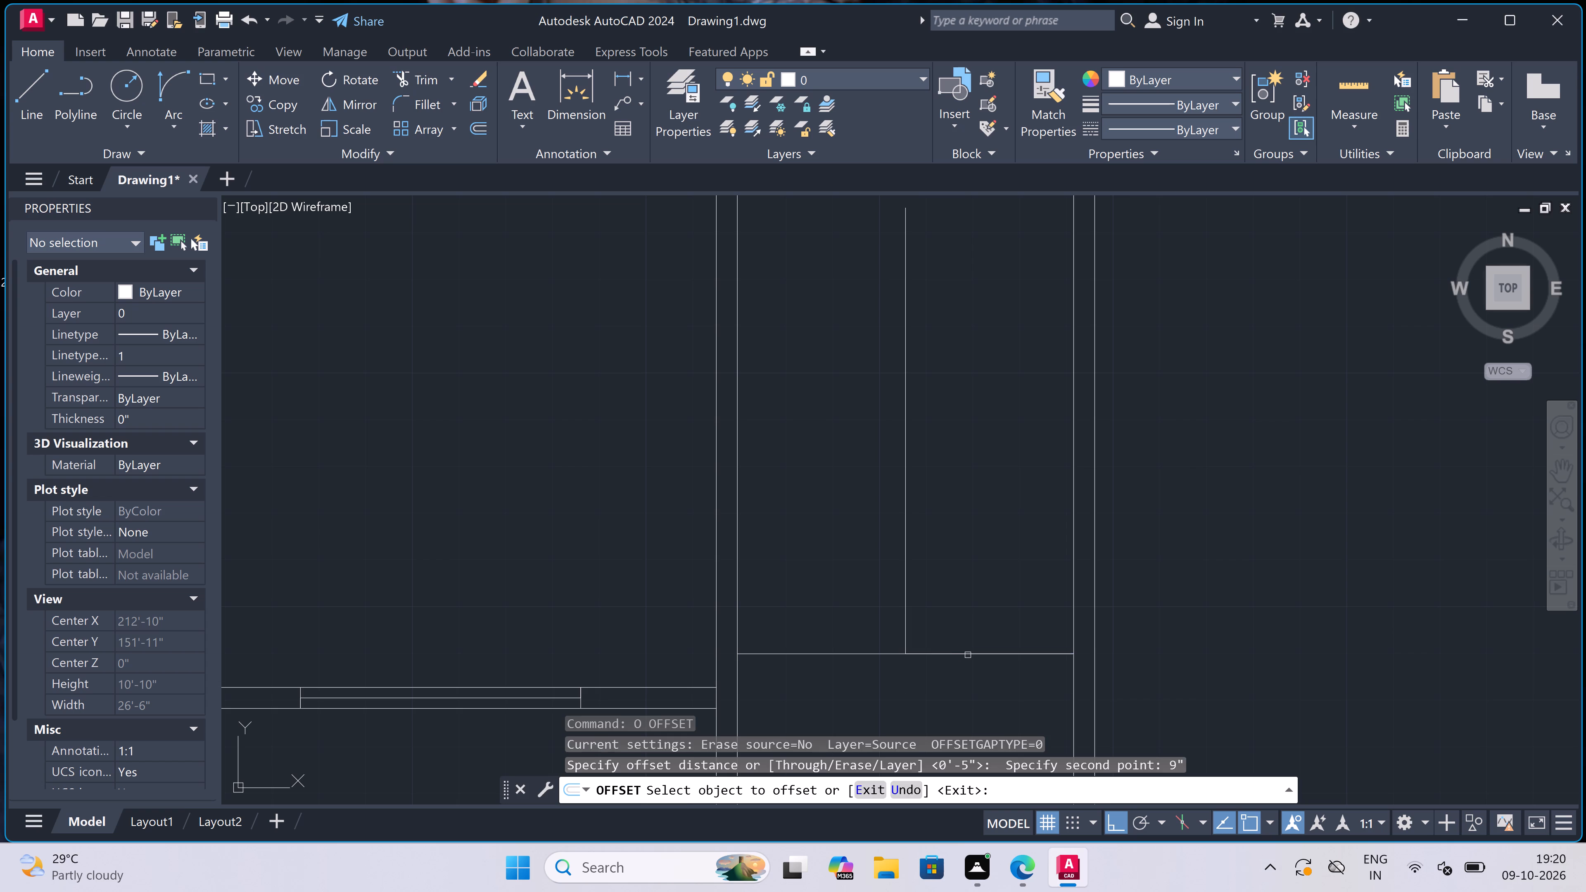
click(968, 655)
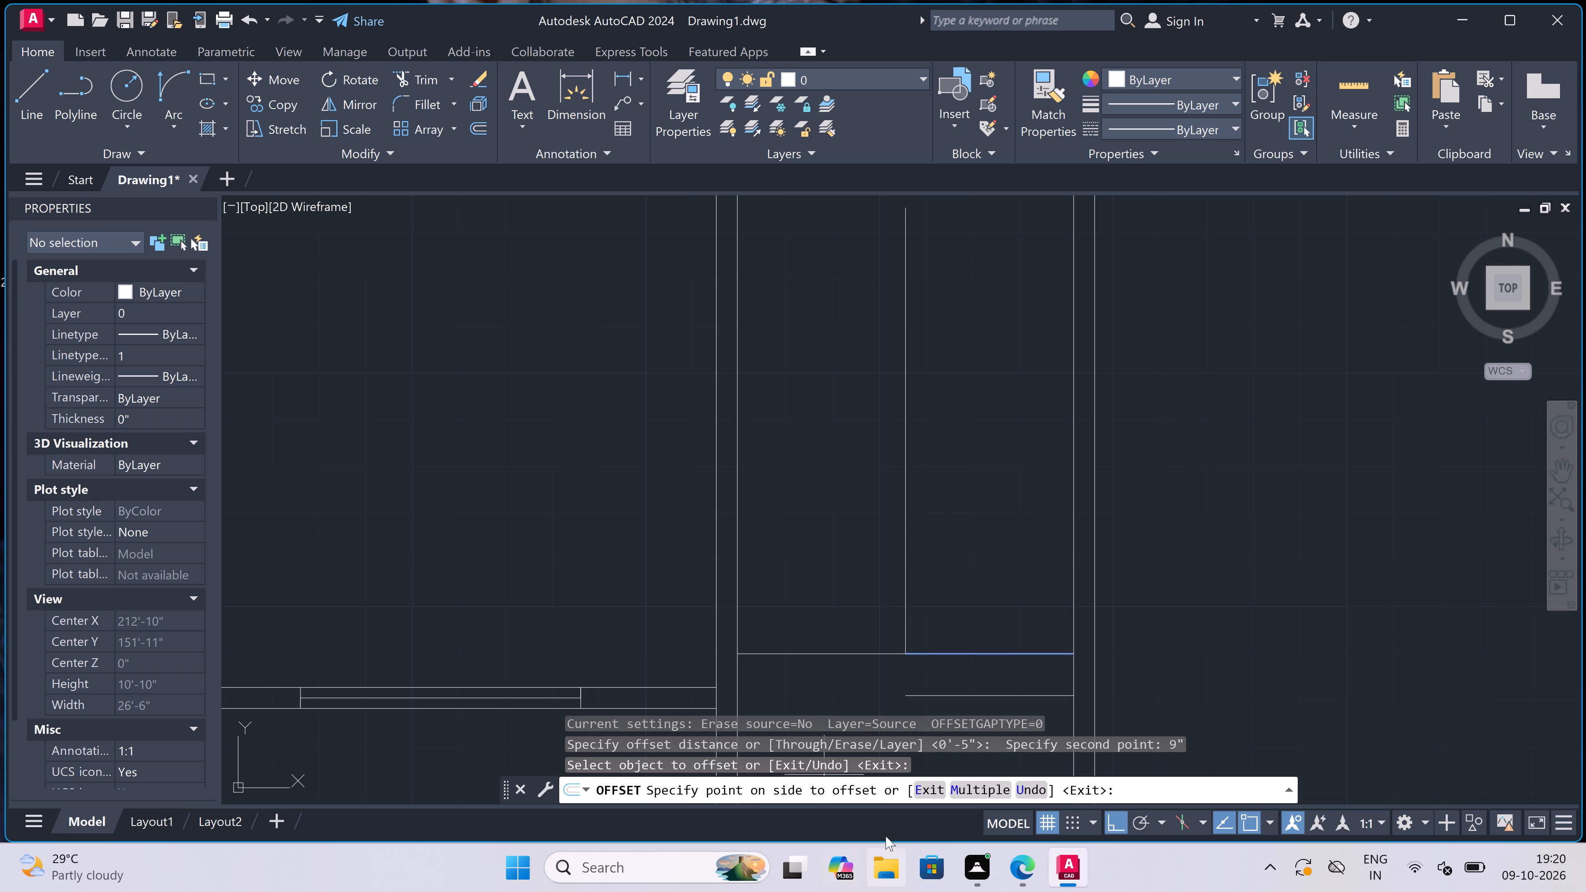
click(971, 789)
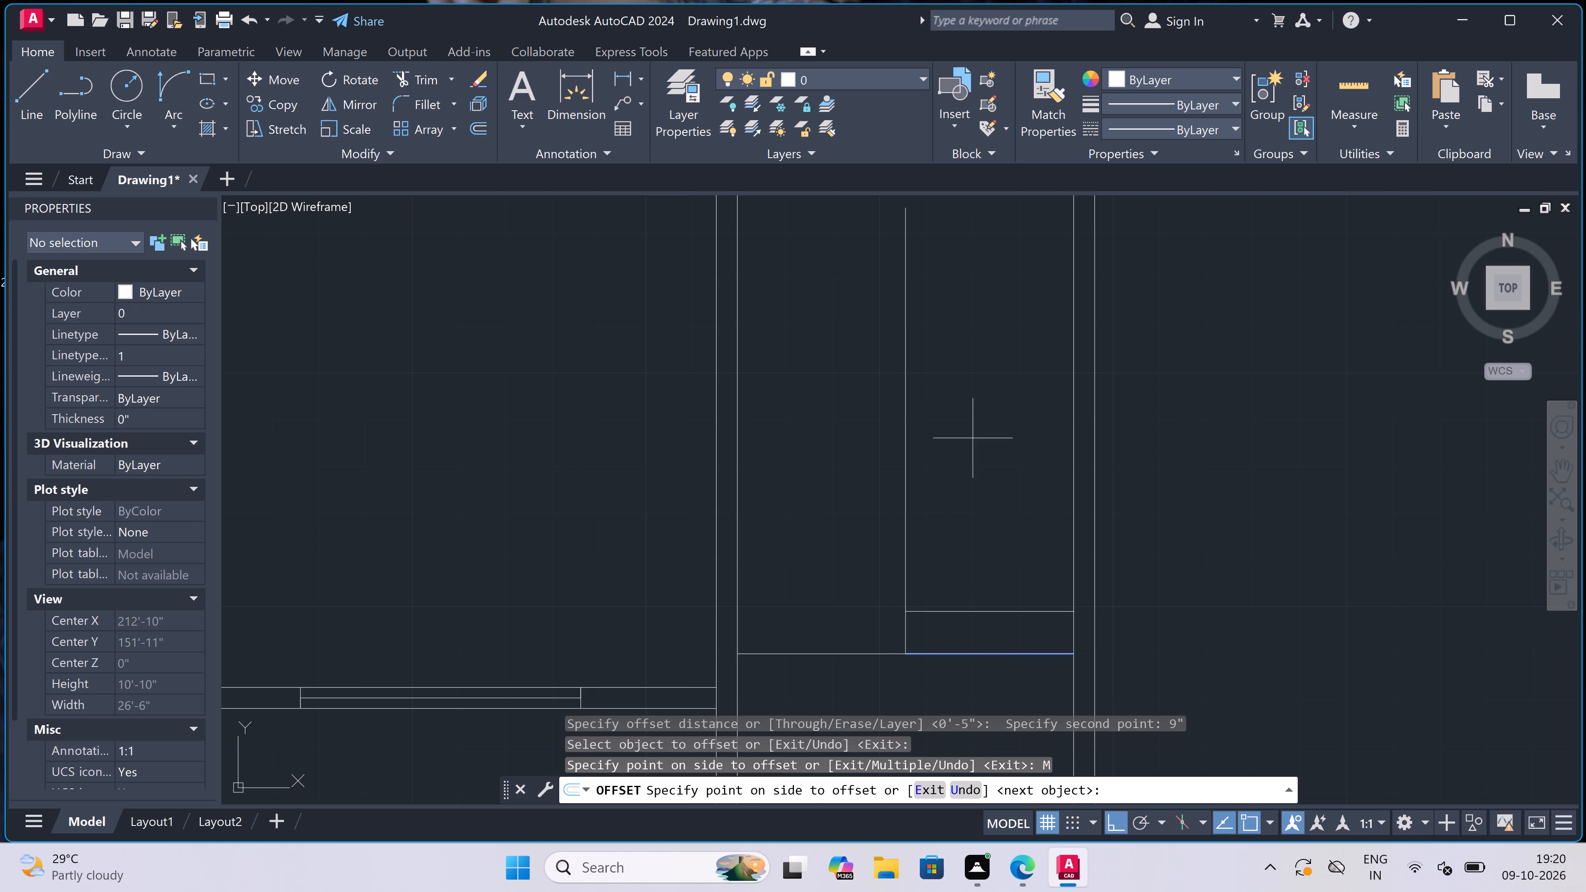
triple_click(962, 372)
double_click(962, 372)
scroll(962, 371, down, 3)
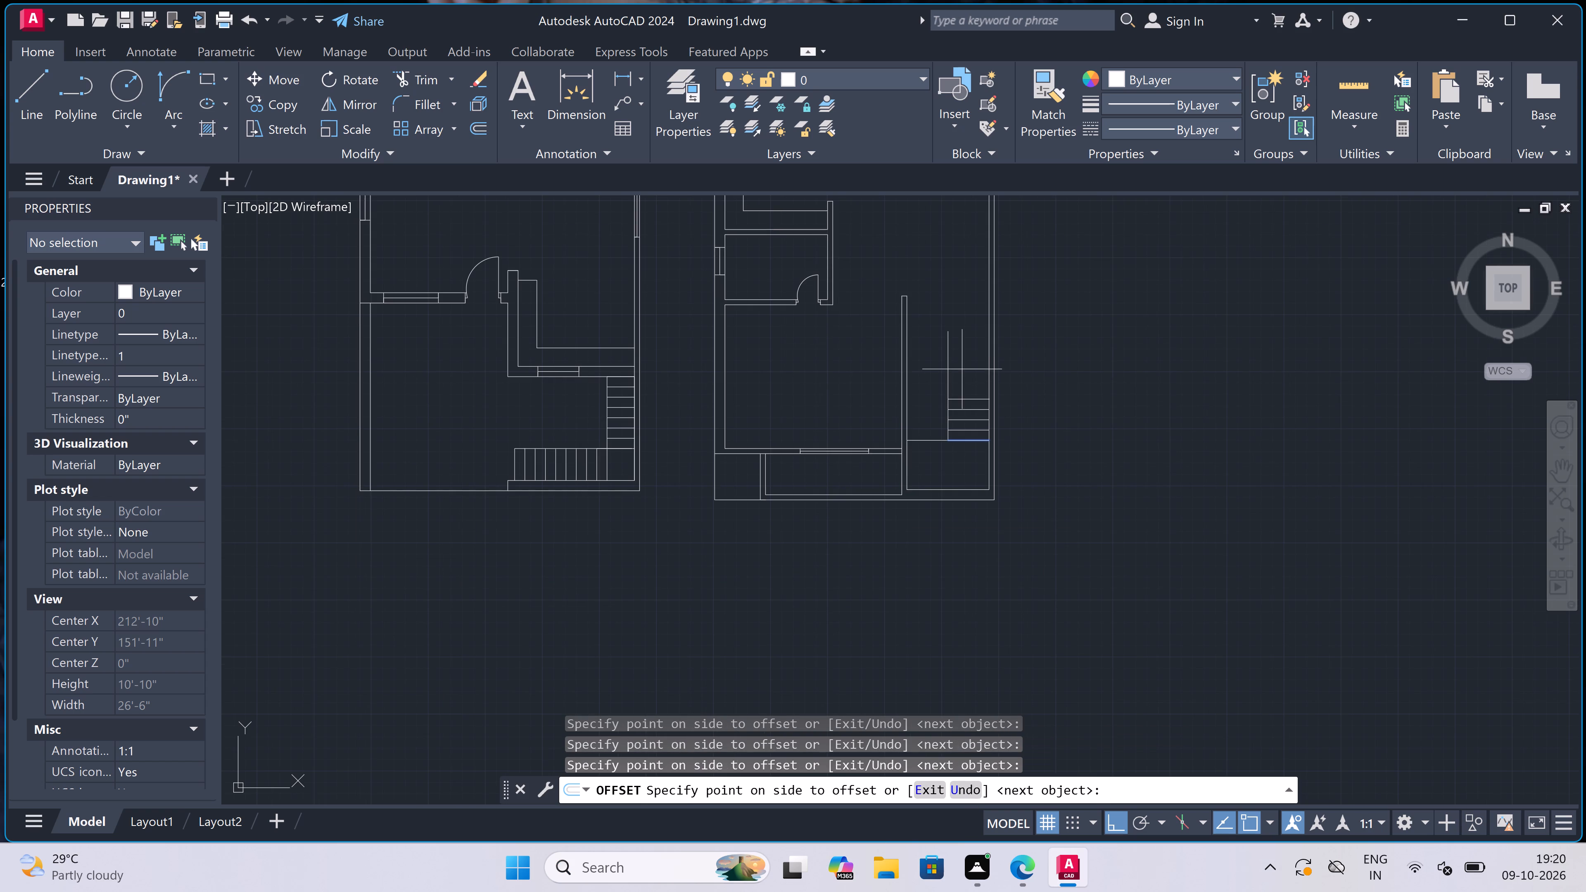
scroll(964, 317, up, 2)
triple_click(963, 310)
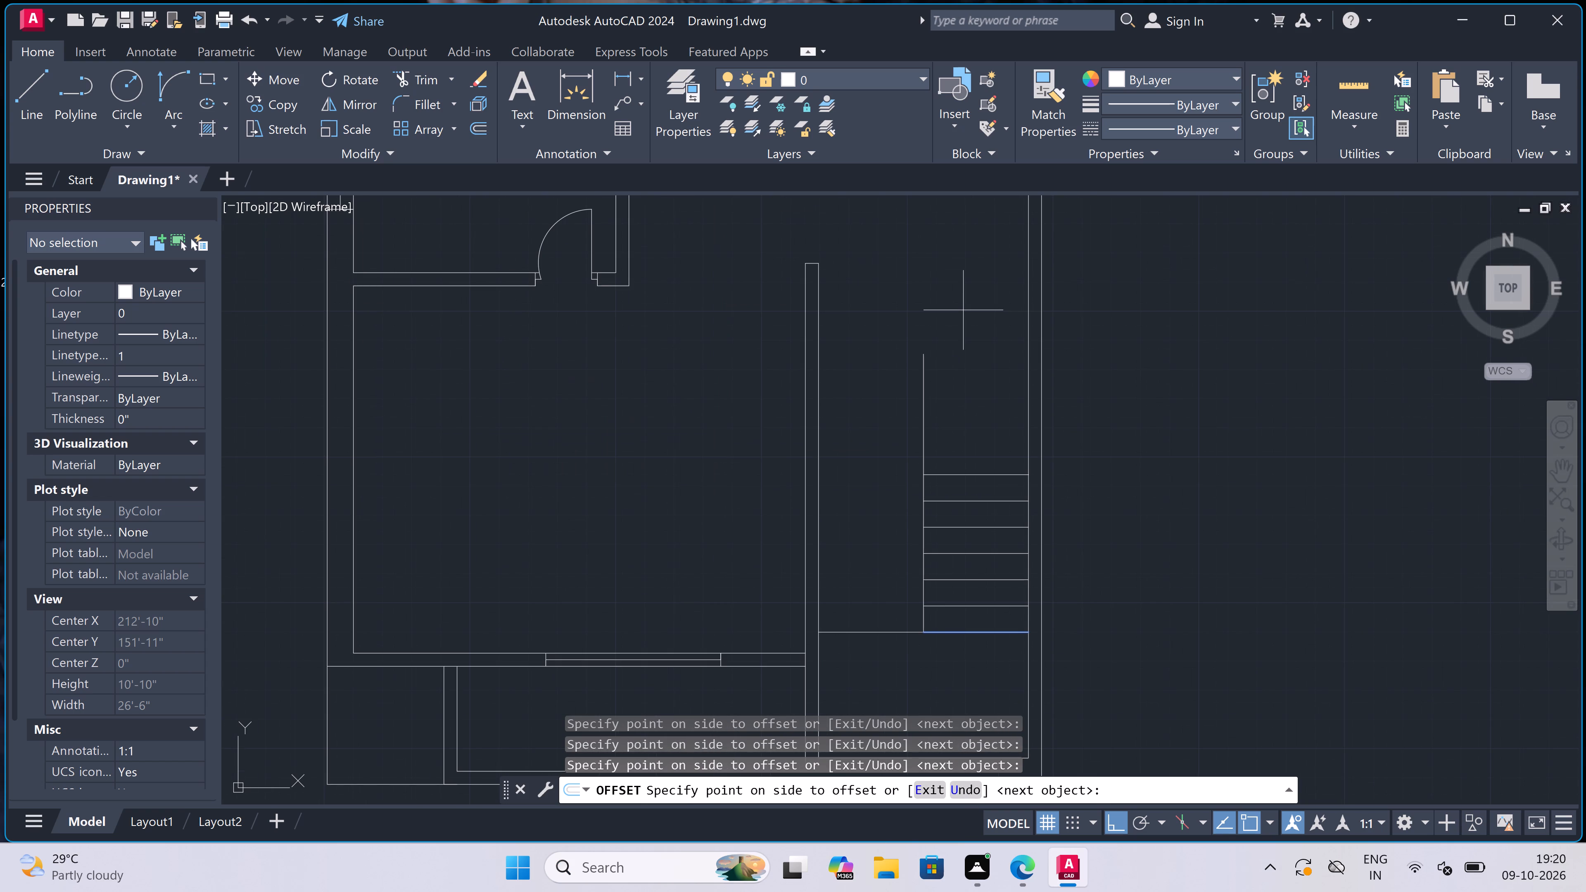
triple_click(963, 310)
triple_click(963, 309)
double_click(963, 309)
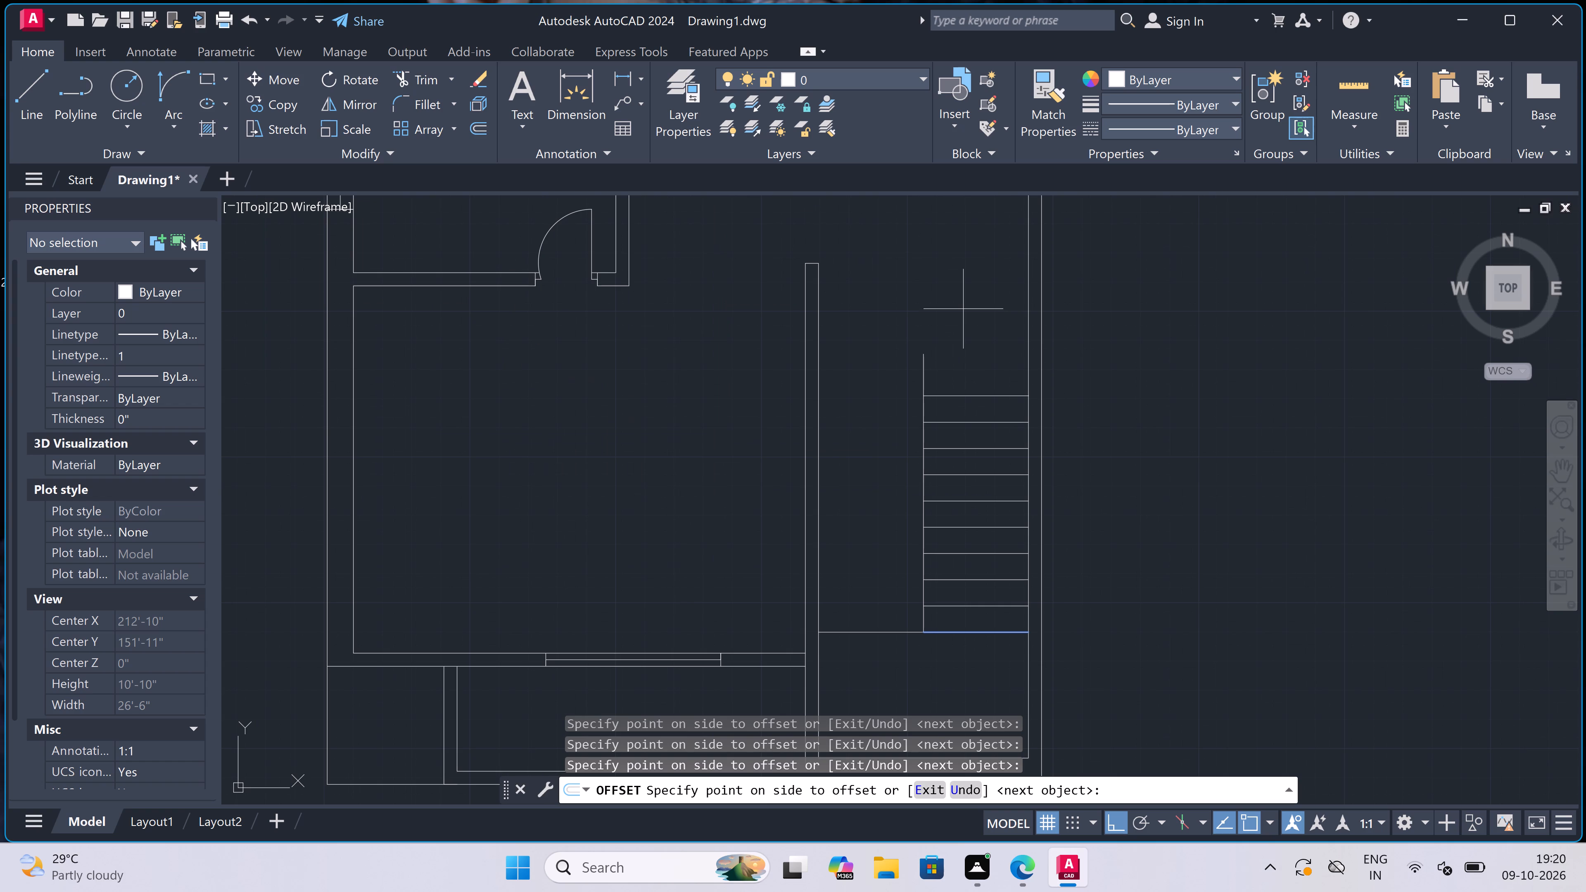
click(963, 309)
key(Escape)
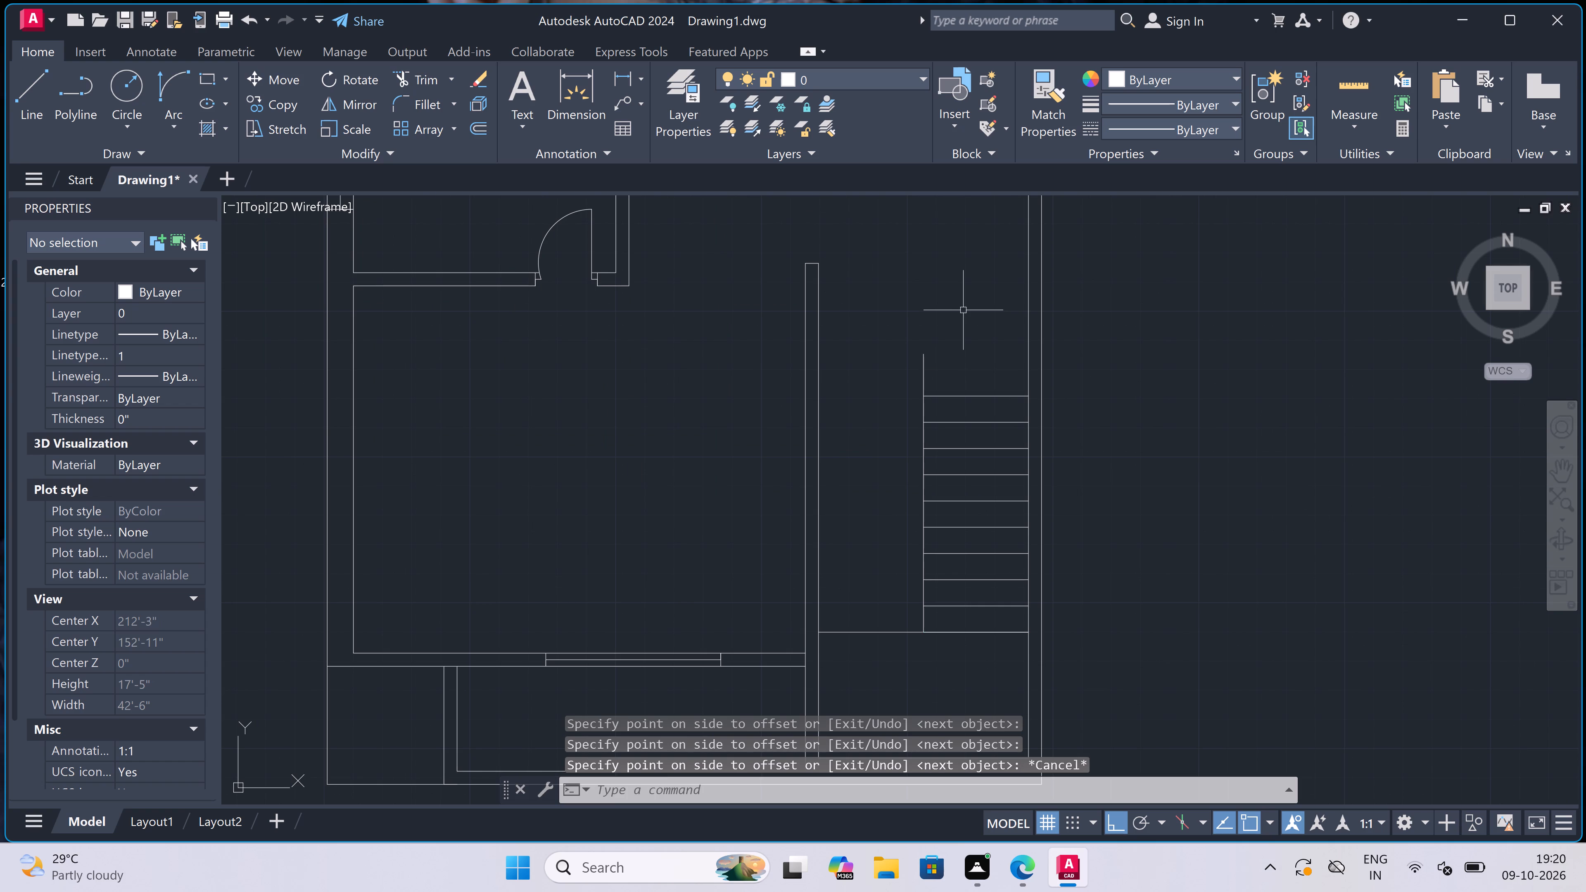
Trim the stair centre line's excess north of the topmost tread.
text(tr)
key(space)
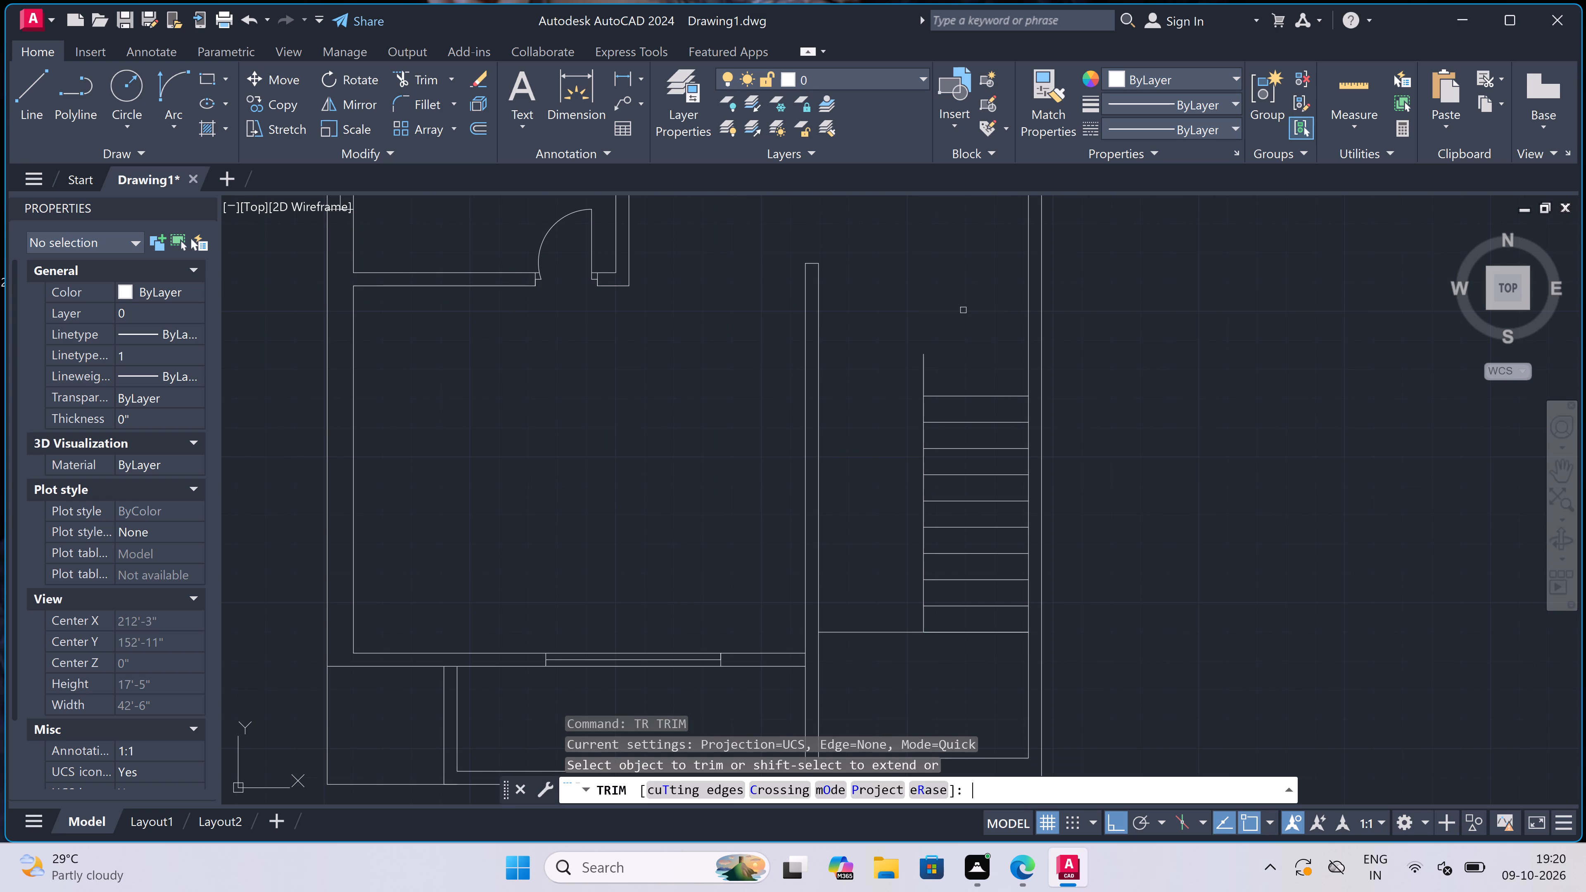
click(957, 345)
click(892, 396)
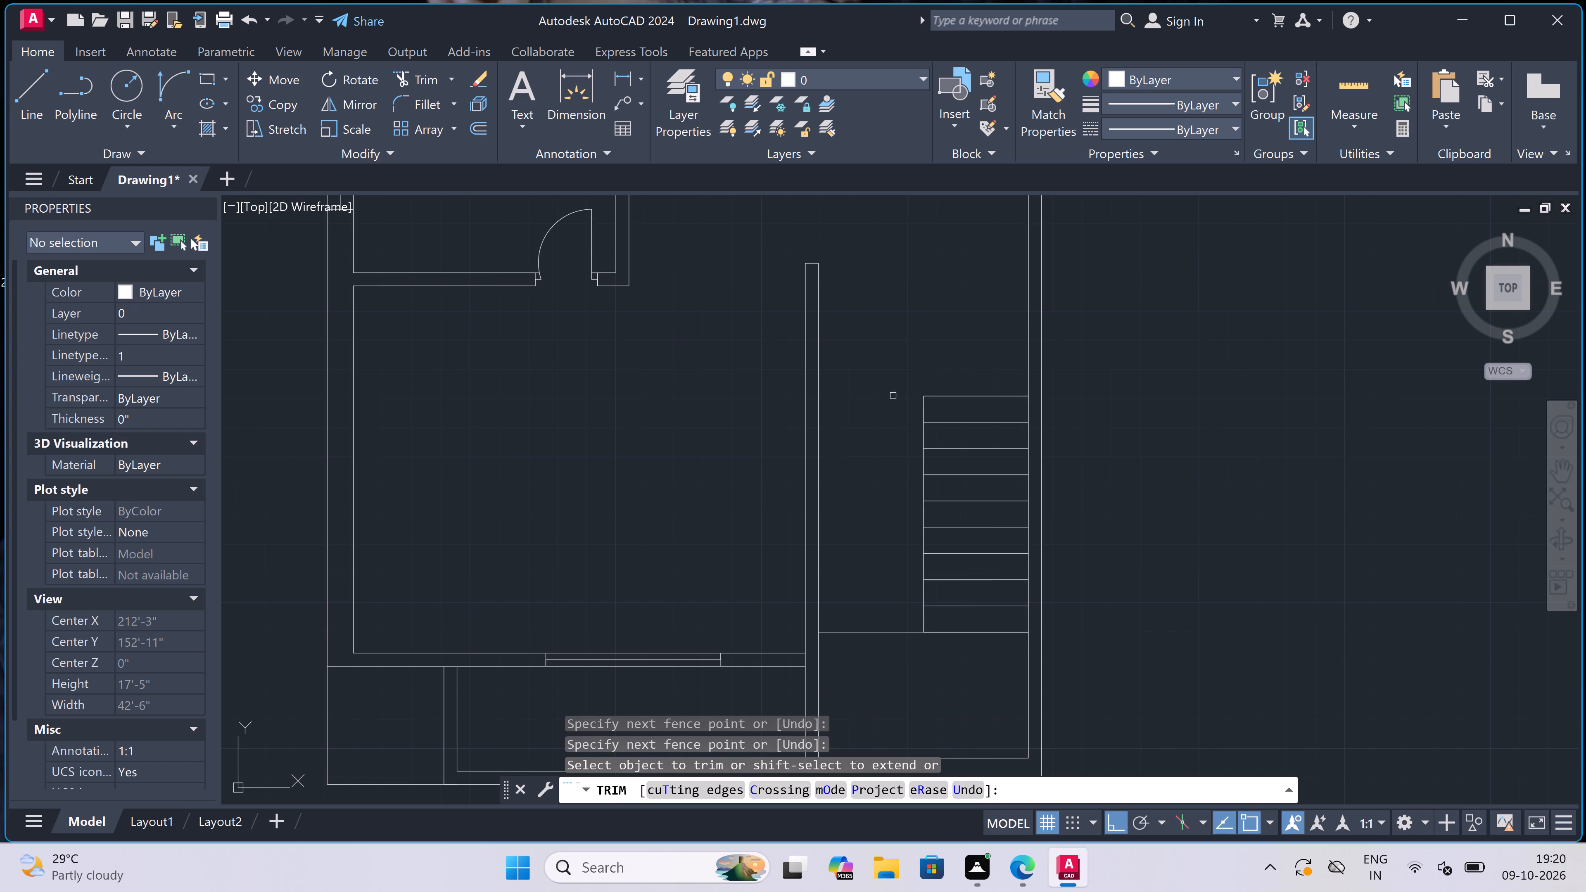
key(Escape)
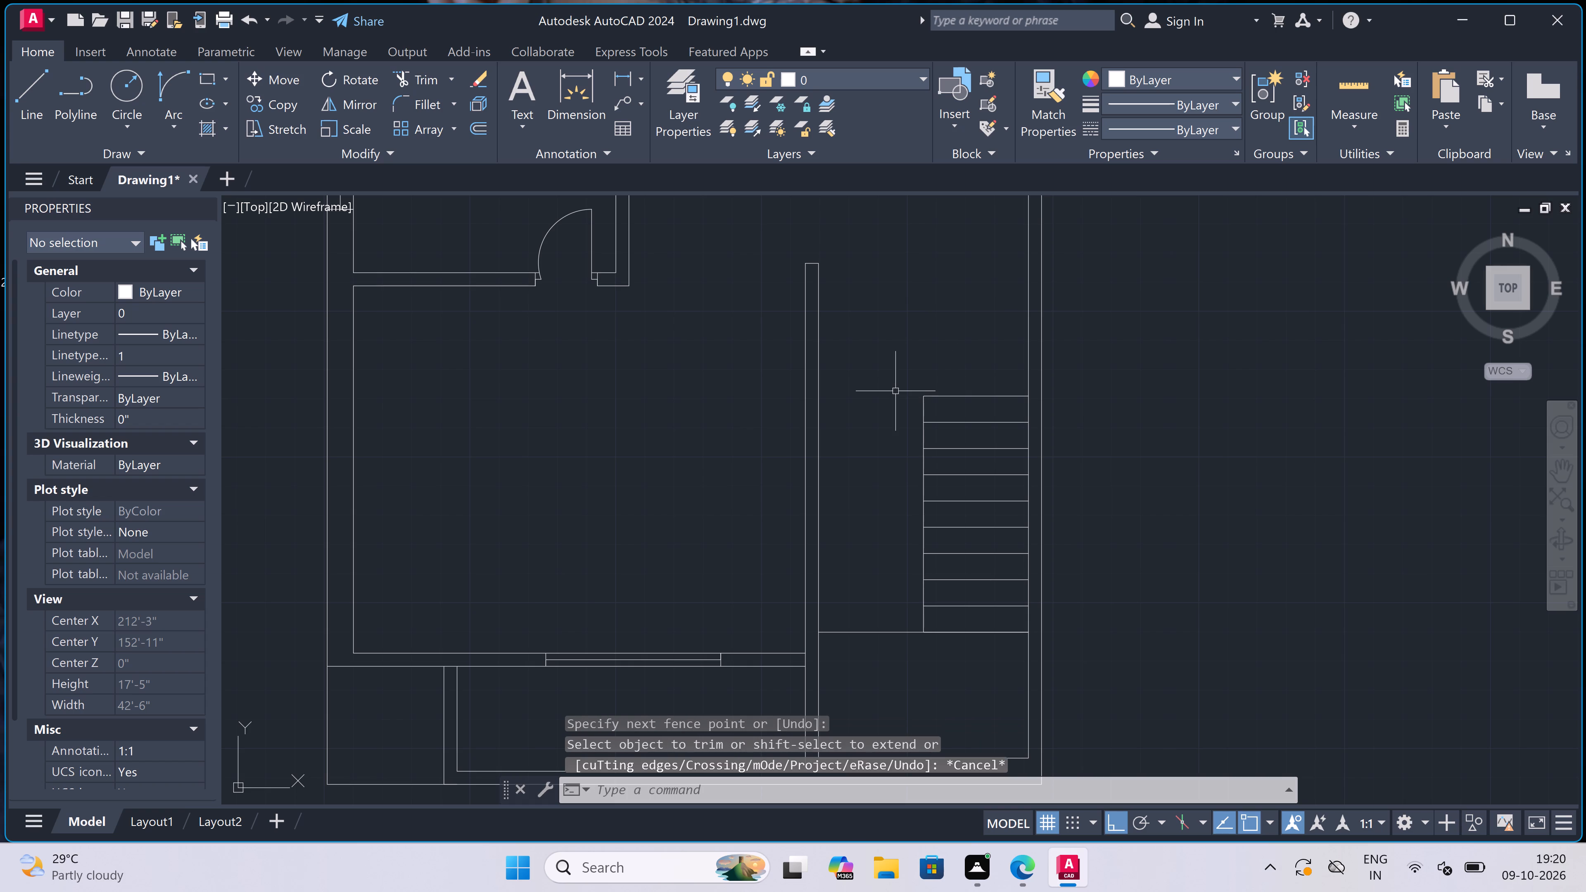
Extend all the stair tread lines west to the vertical partition's east face to form the second flight.
text(ex)
key(space)
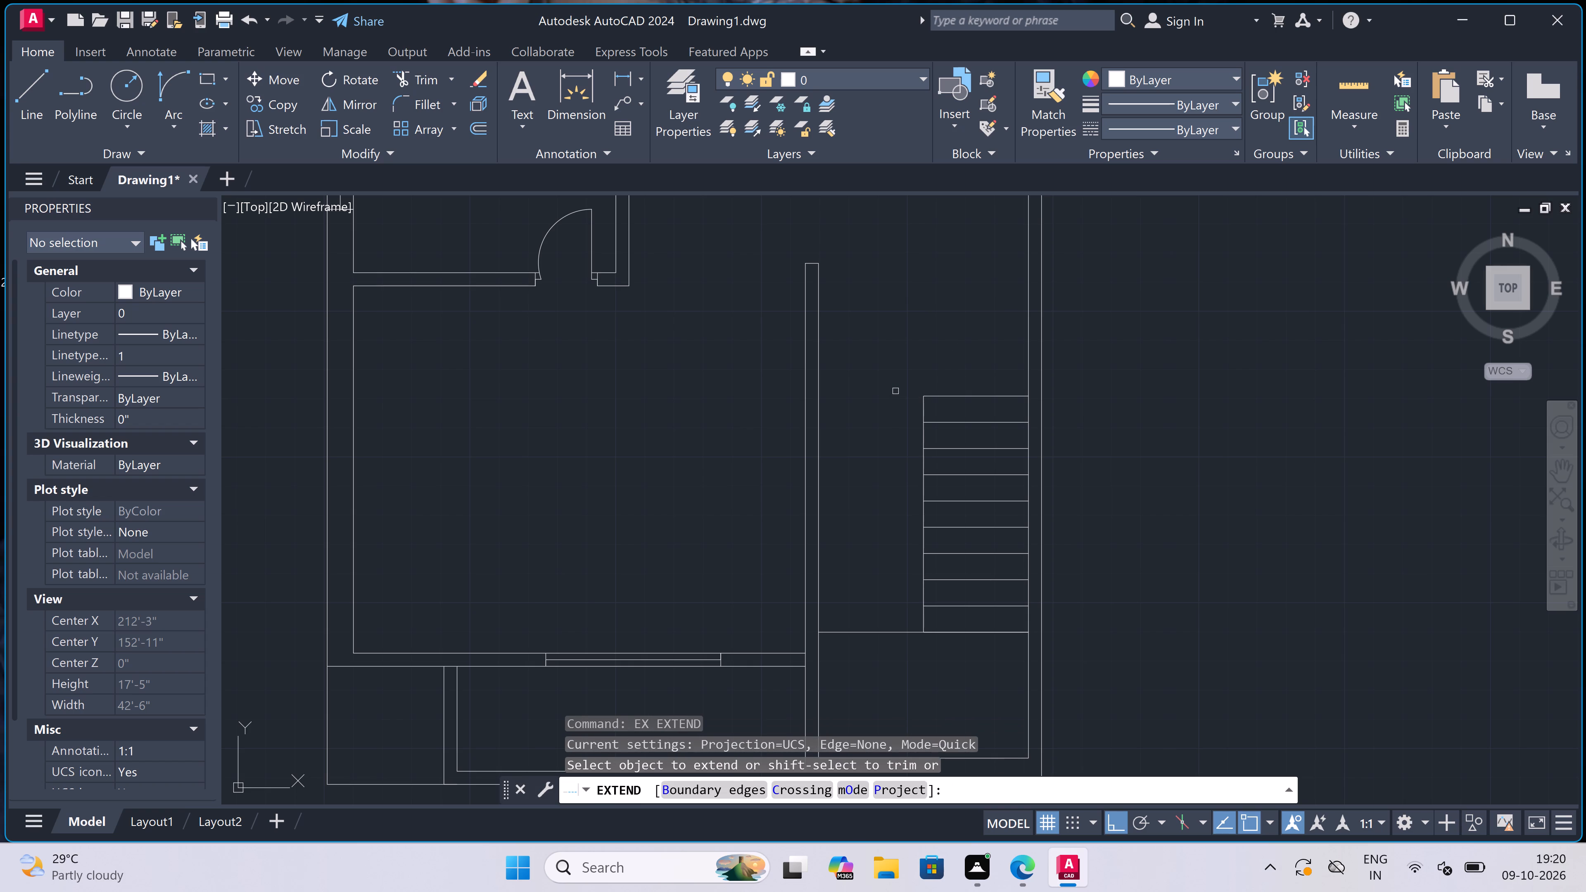
click(943, 378)
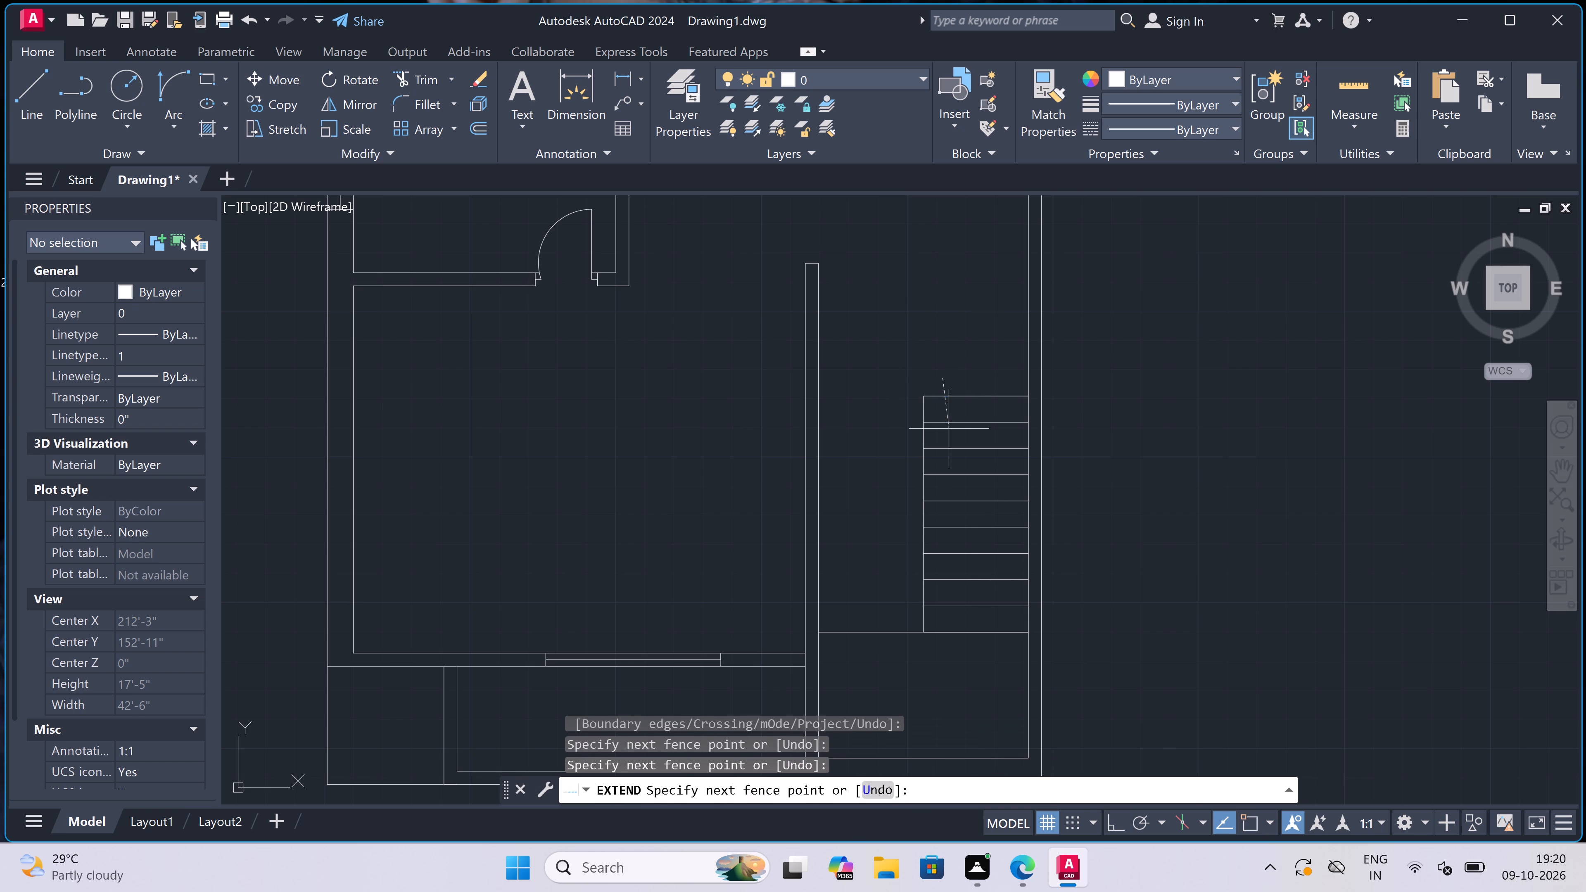
click(950, 617)
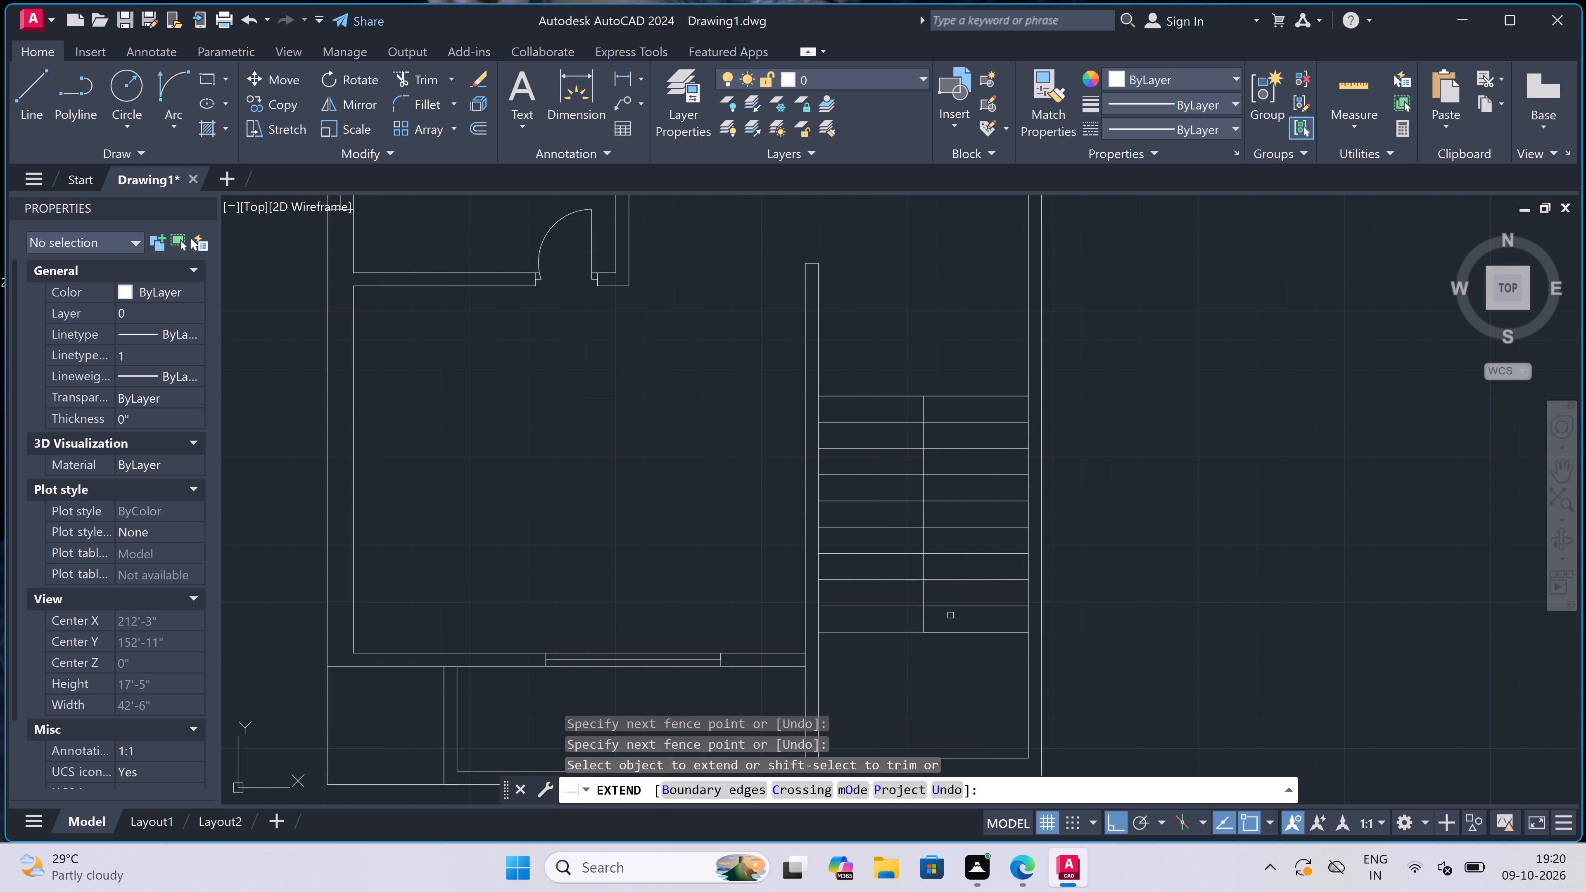
key(Escape)
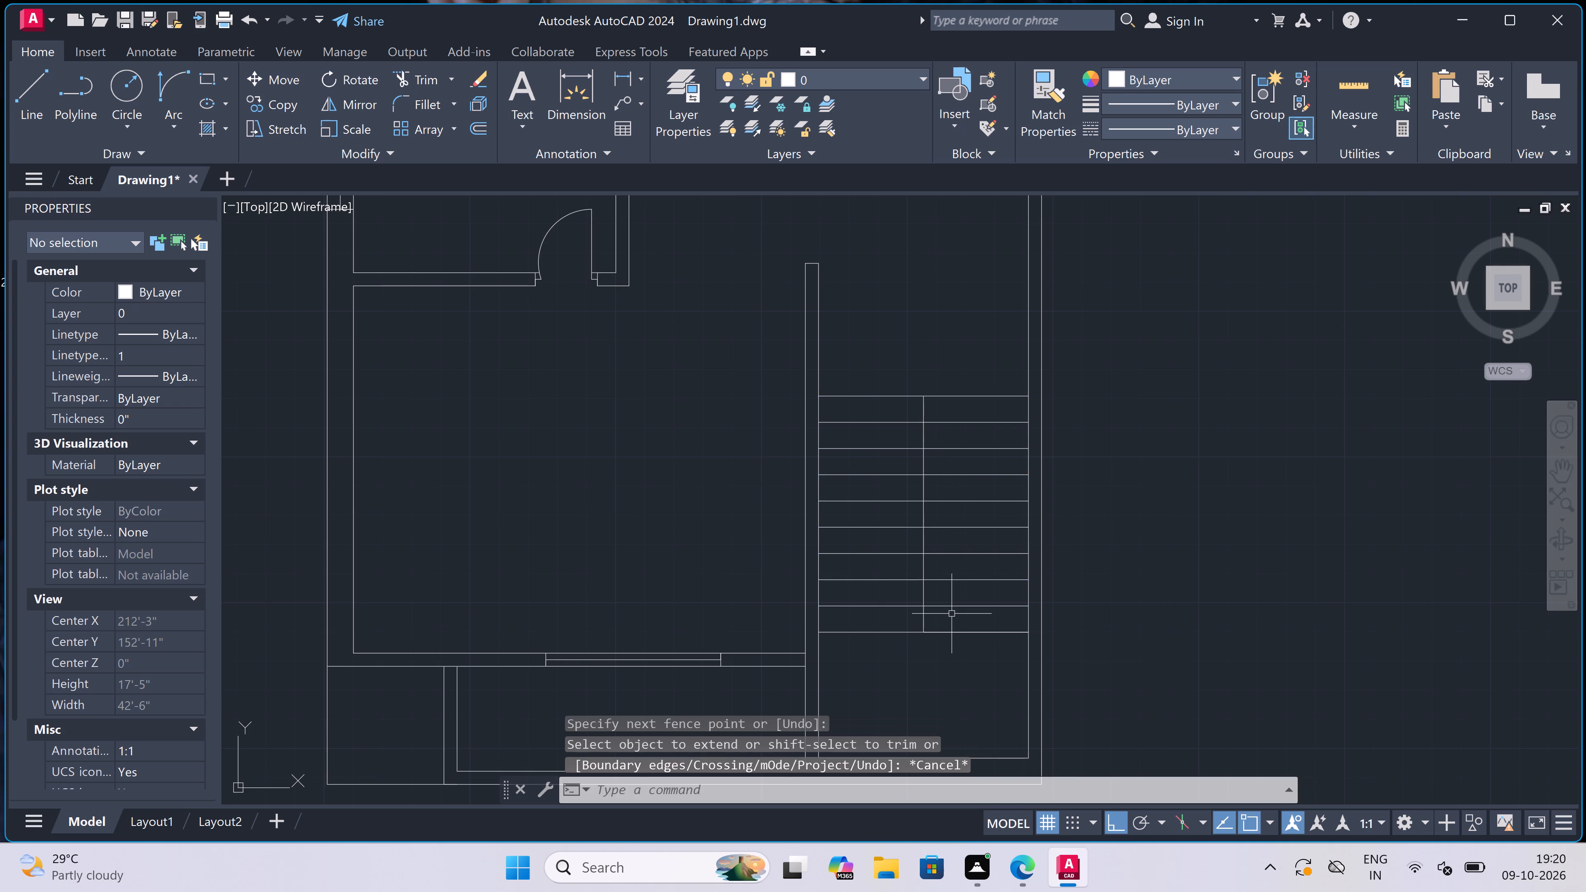
Draw a U-shaped stair walking line from north of the west flight, south to the landing, across it, and up into the east flight.
text(l)
key(space)
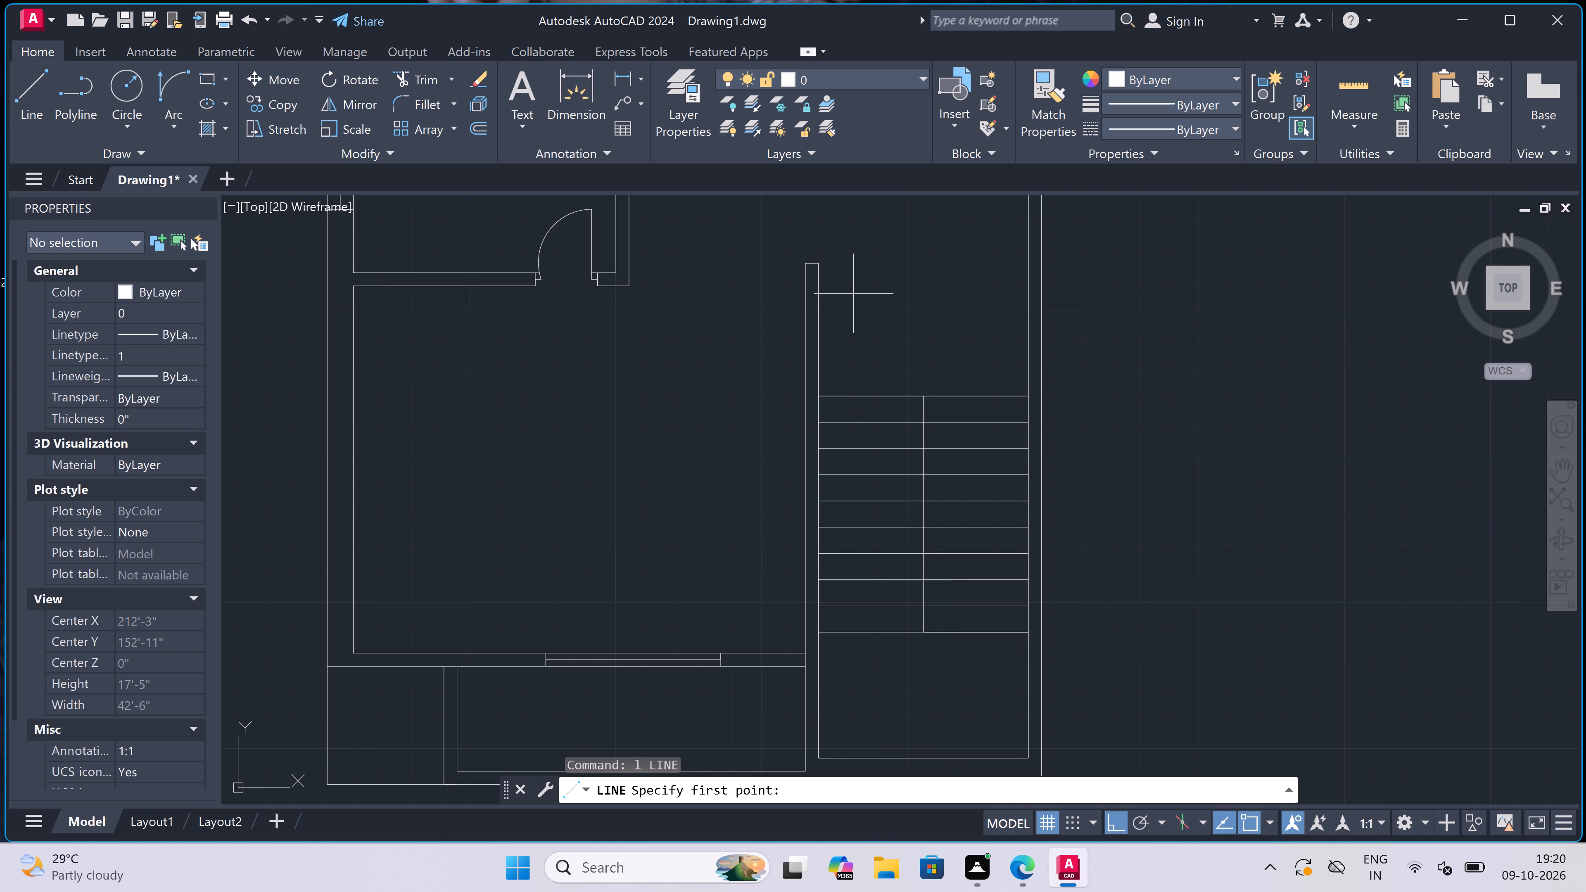
click(867, 363)
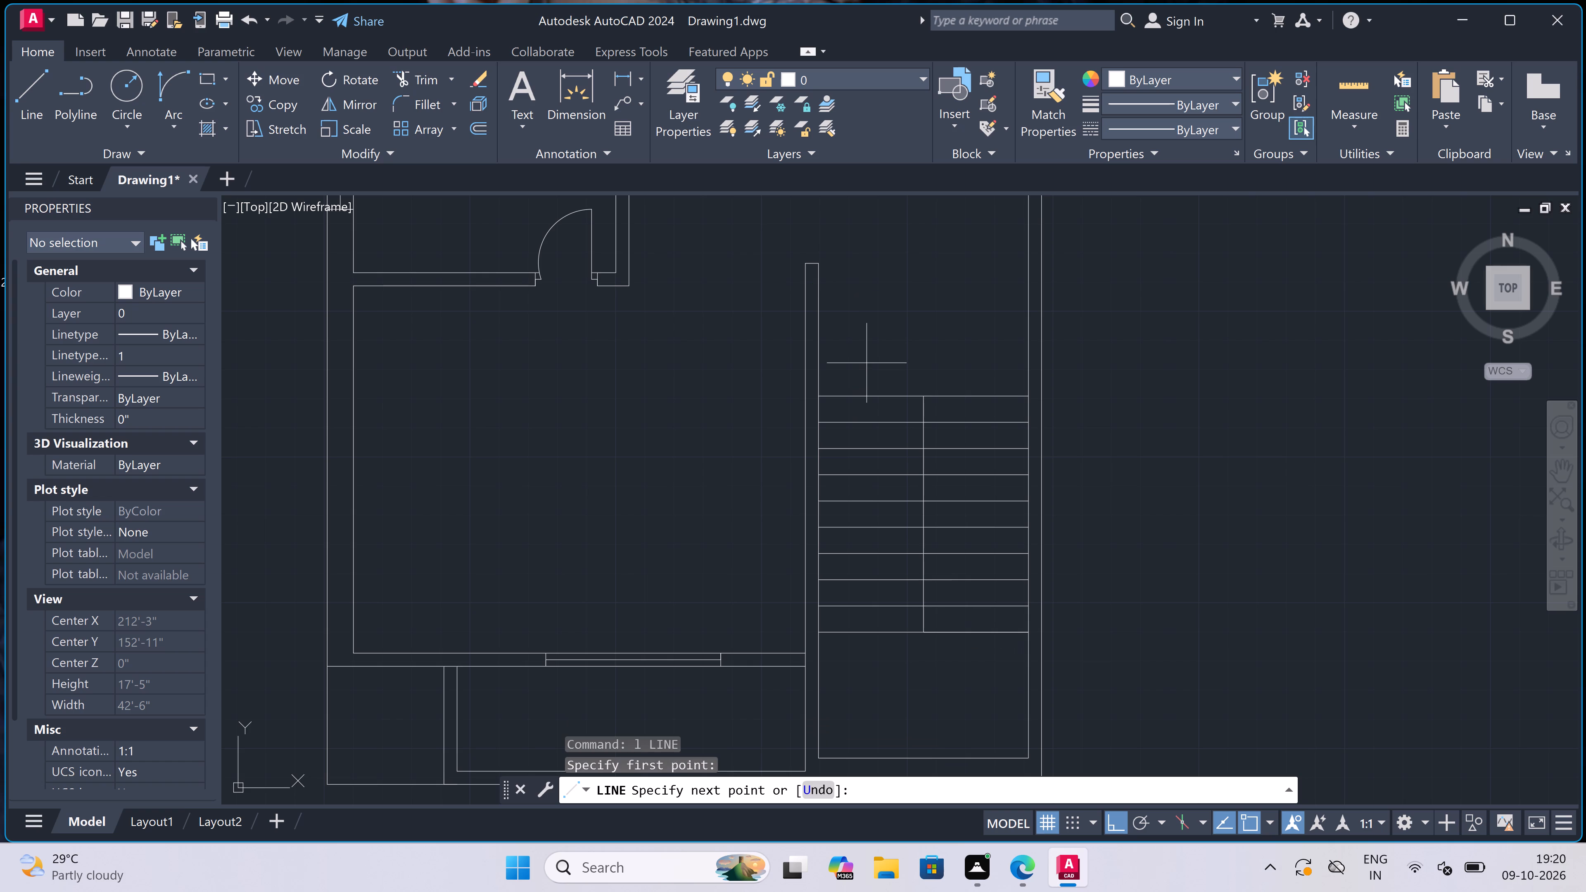
click(867, 705)
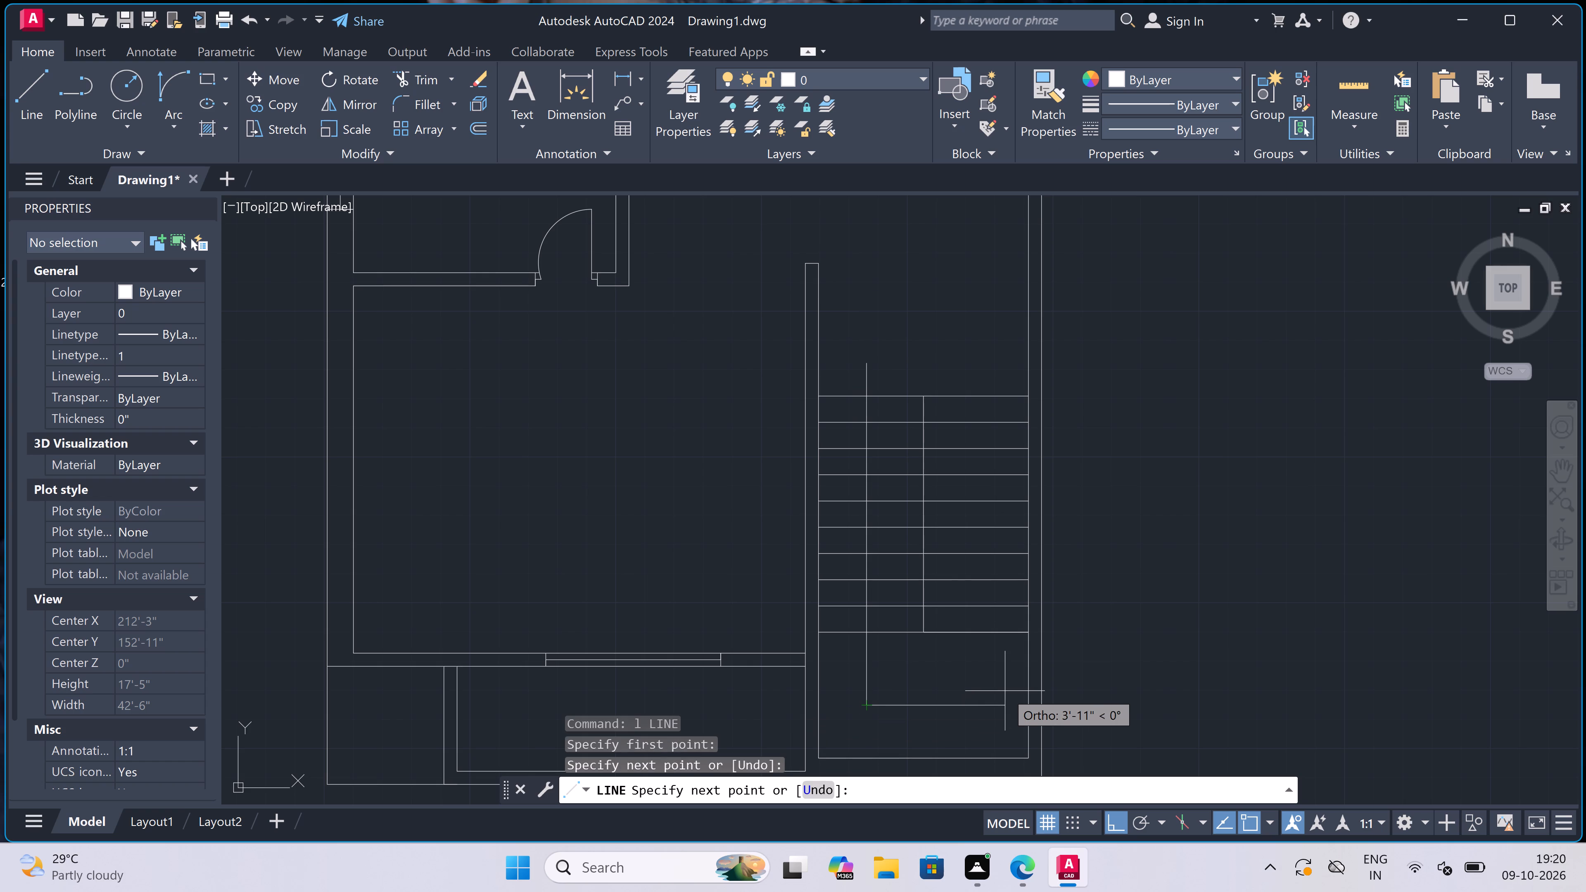
click(994, 700)
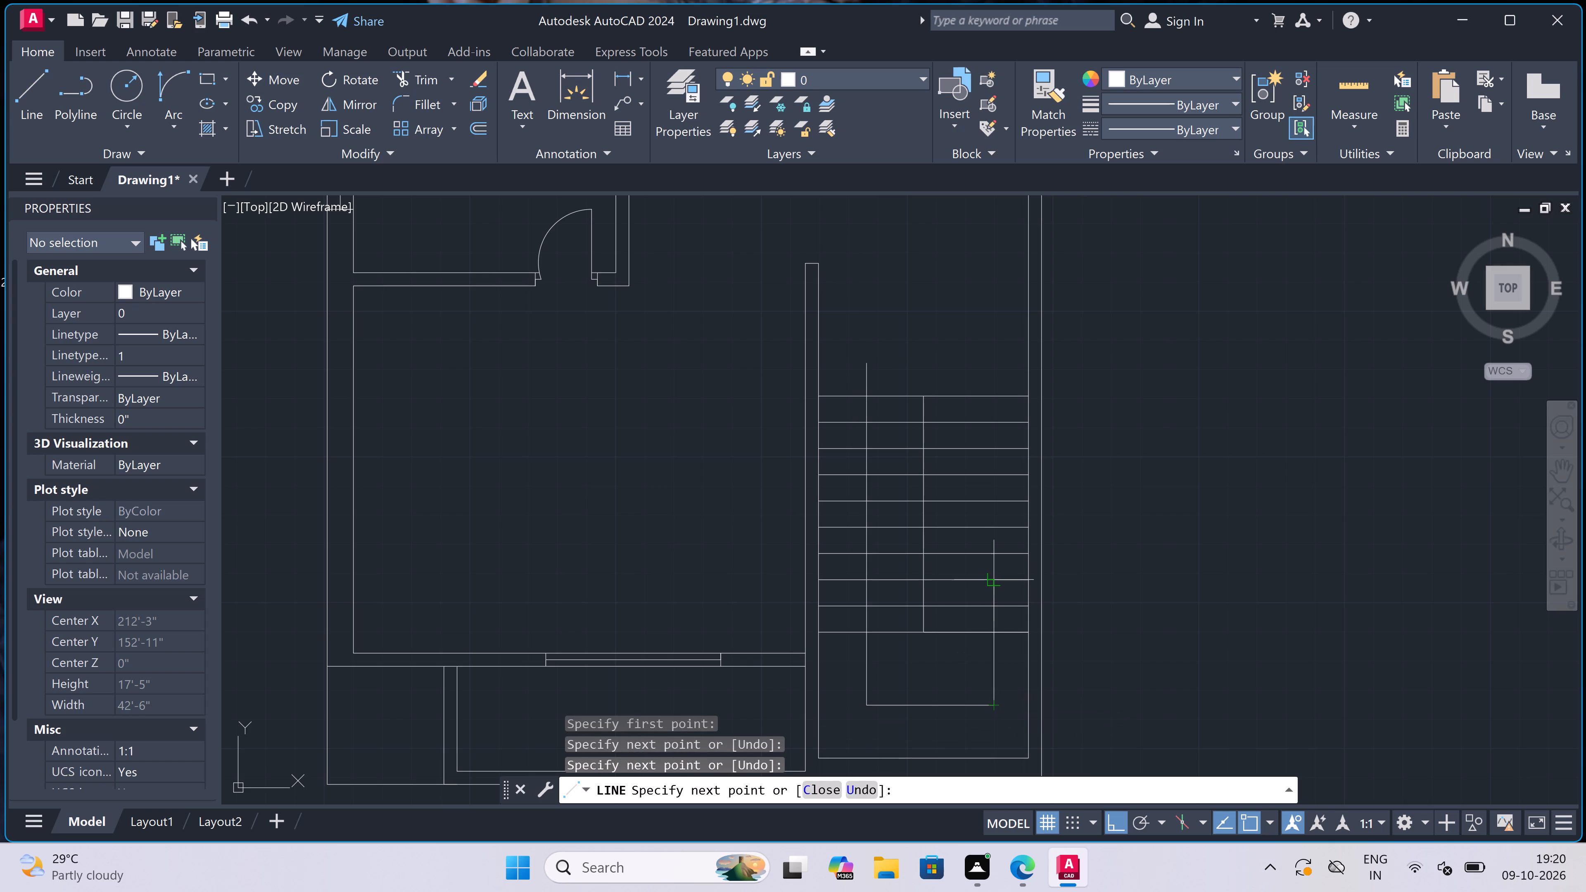
click(995, 584)
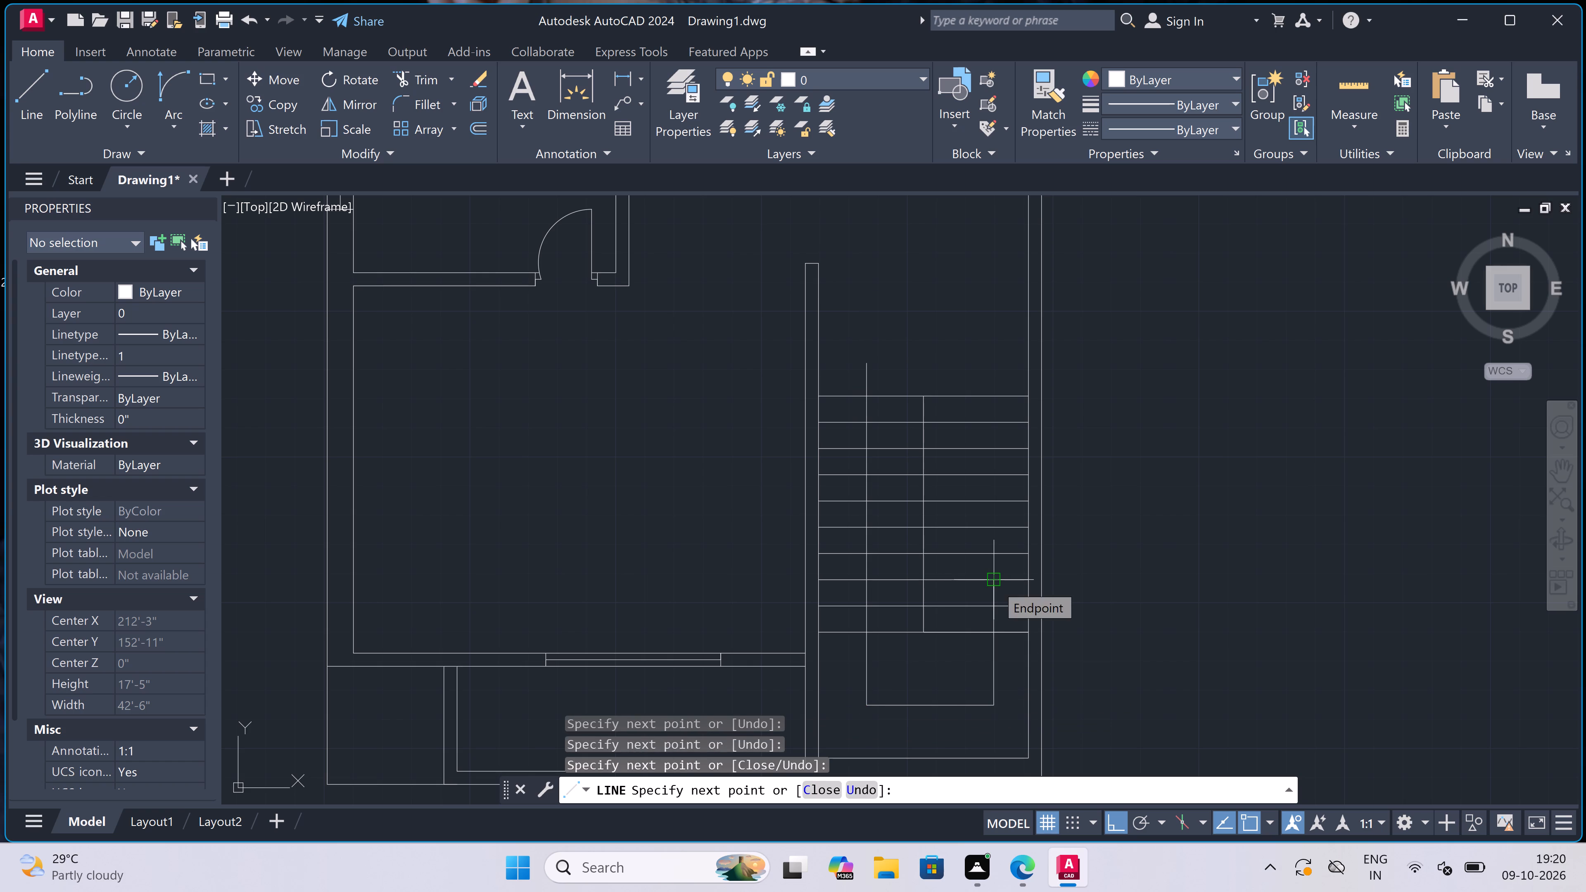
key(Escape)
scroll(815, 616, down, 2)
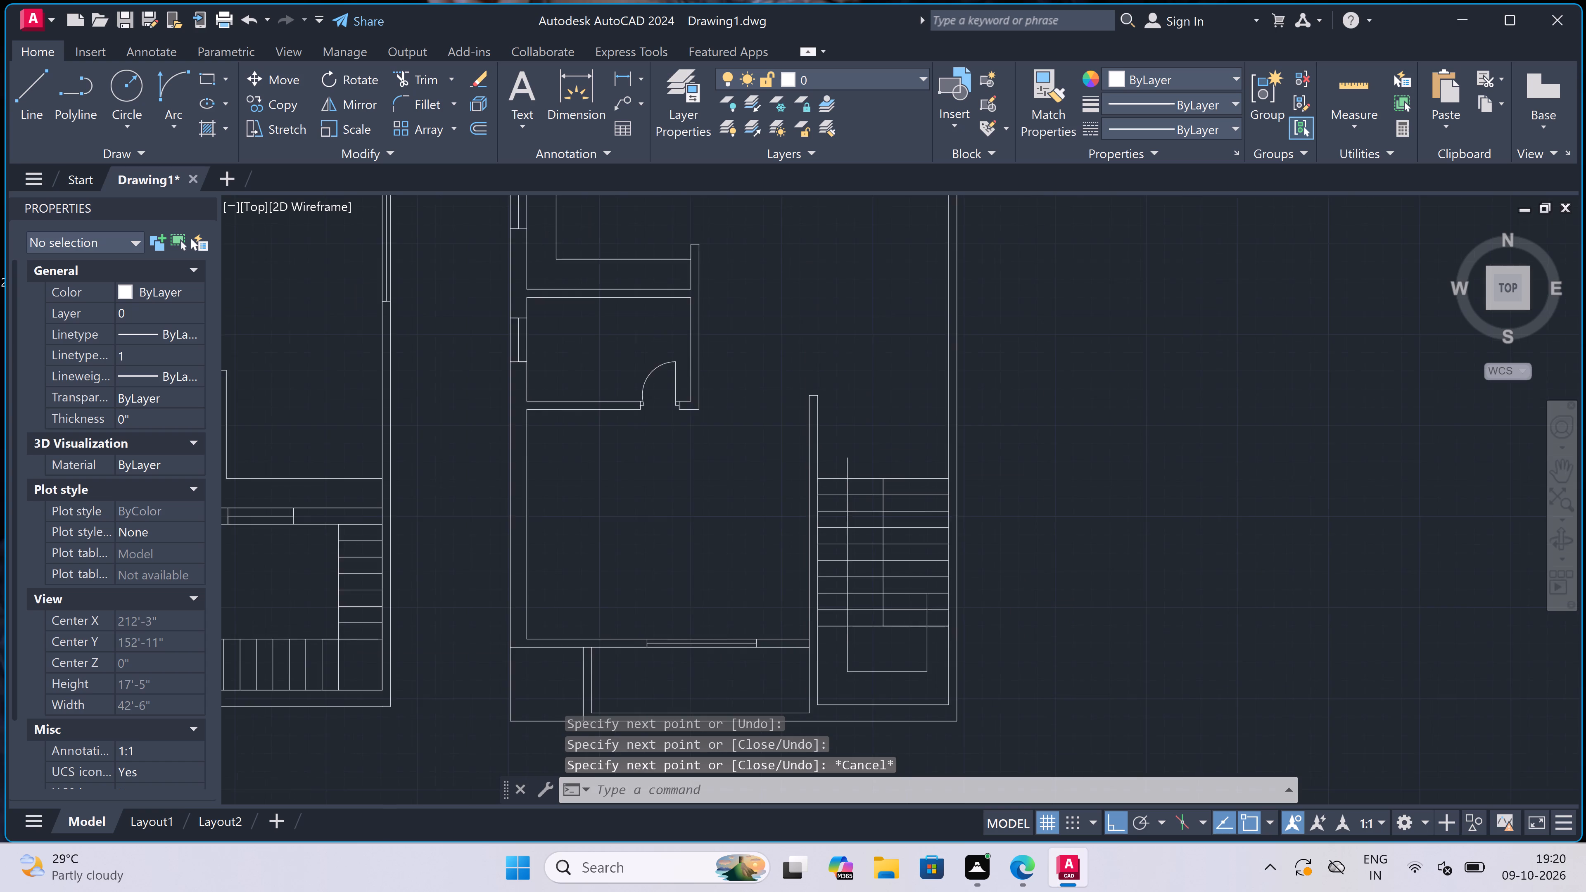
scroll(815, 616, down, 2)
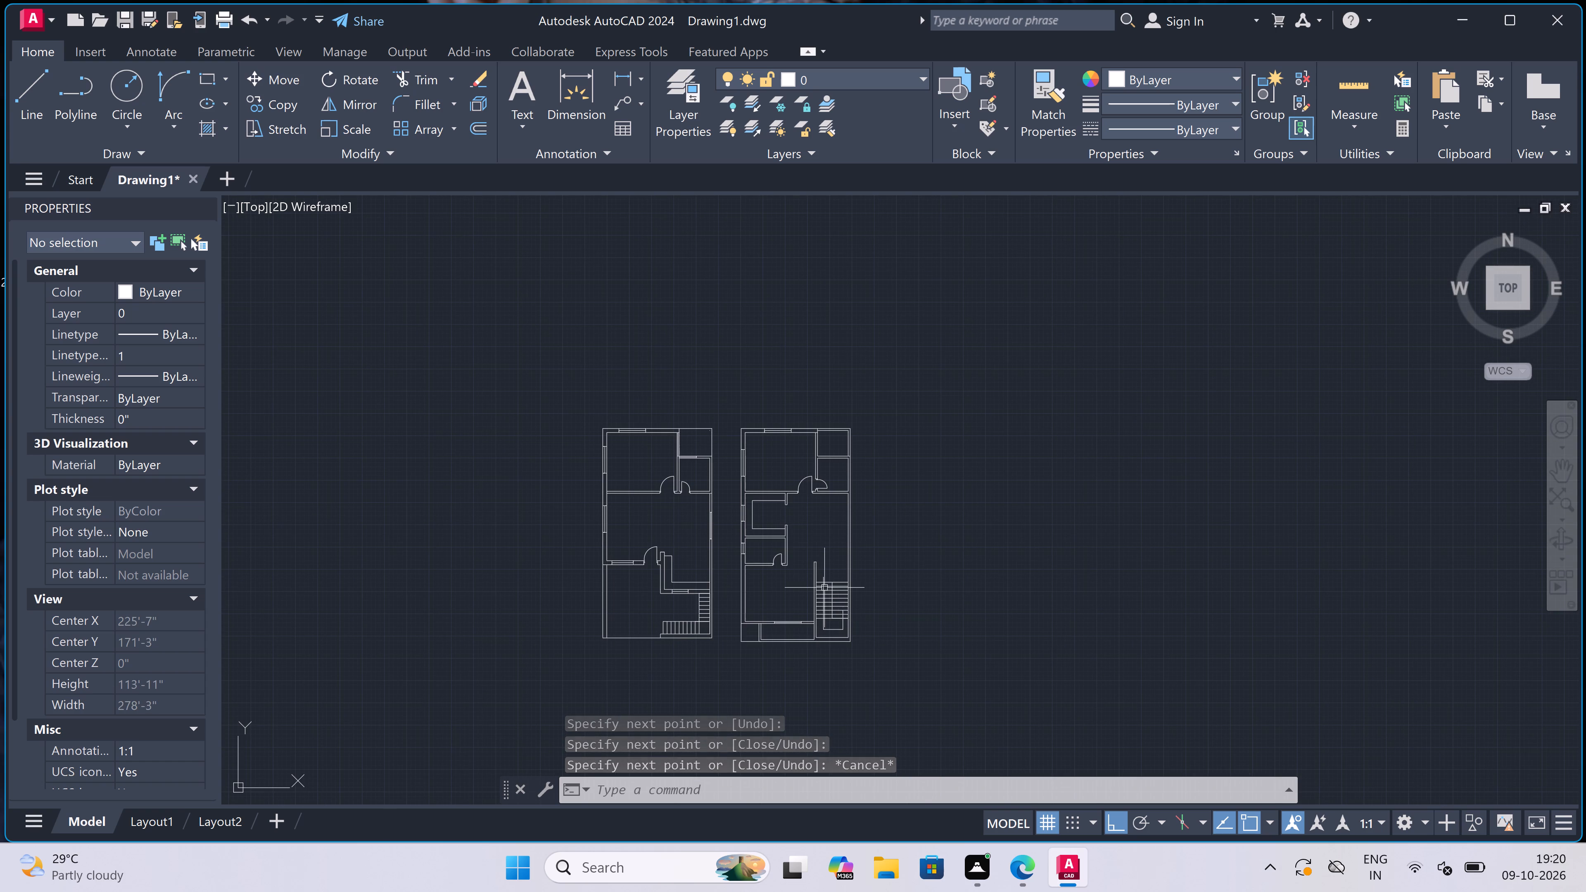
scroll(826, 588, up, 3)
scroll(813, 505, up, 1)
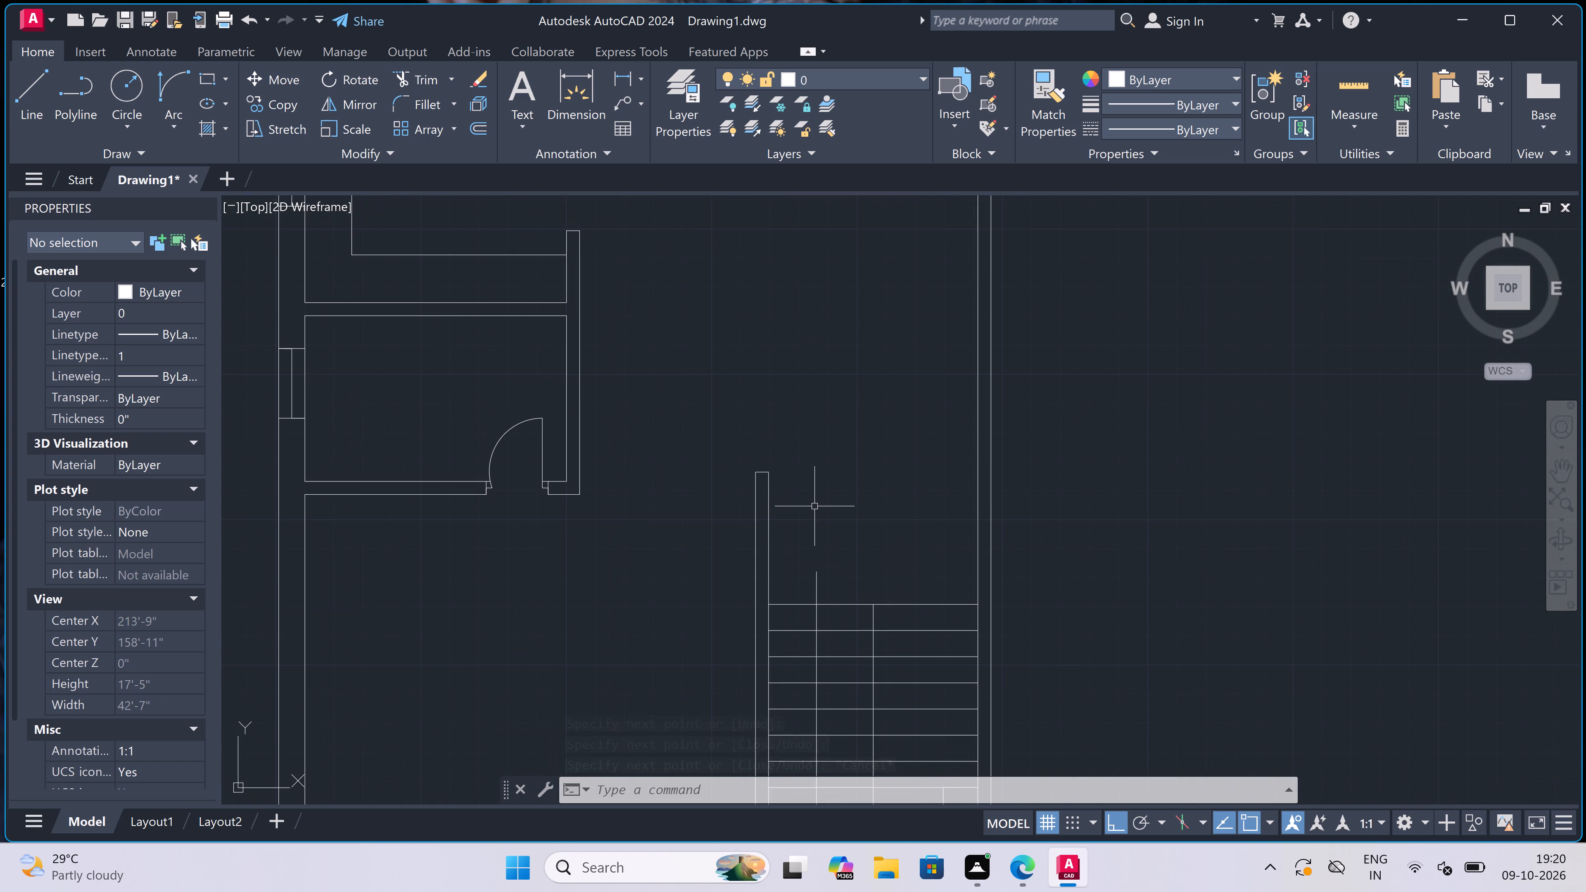
Draw a 9" thick wall outline from the east wall across the stair's north end, projecting 4.5" west past the partition.
text(l)
key(space)
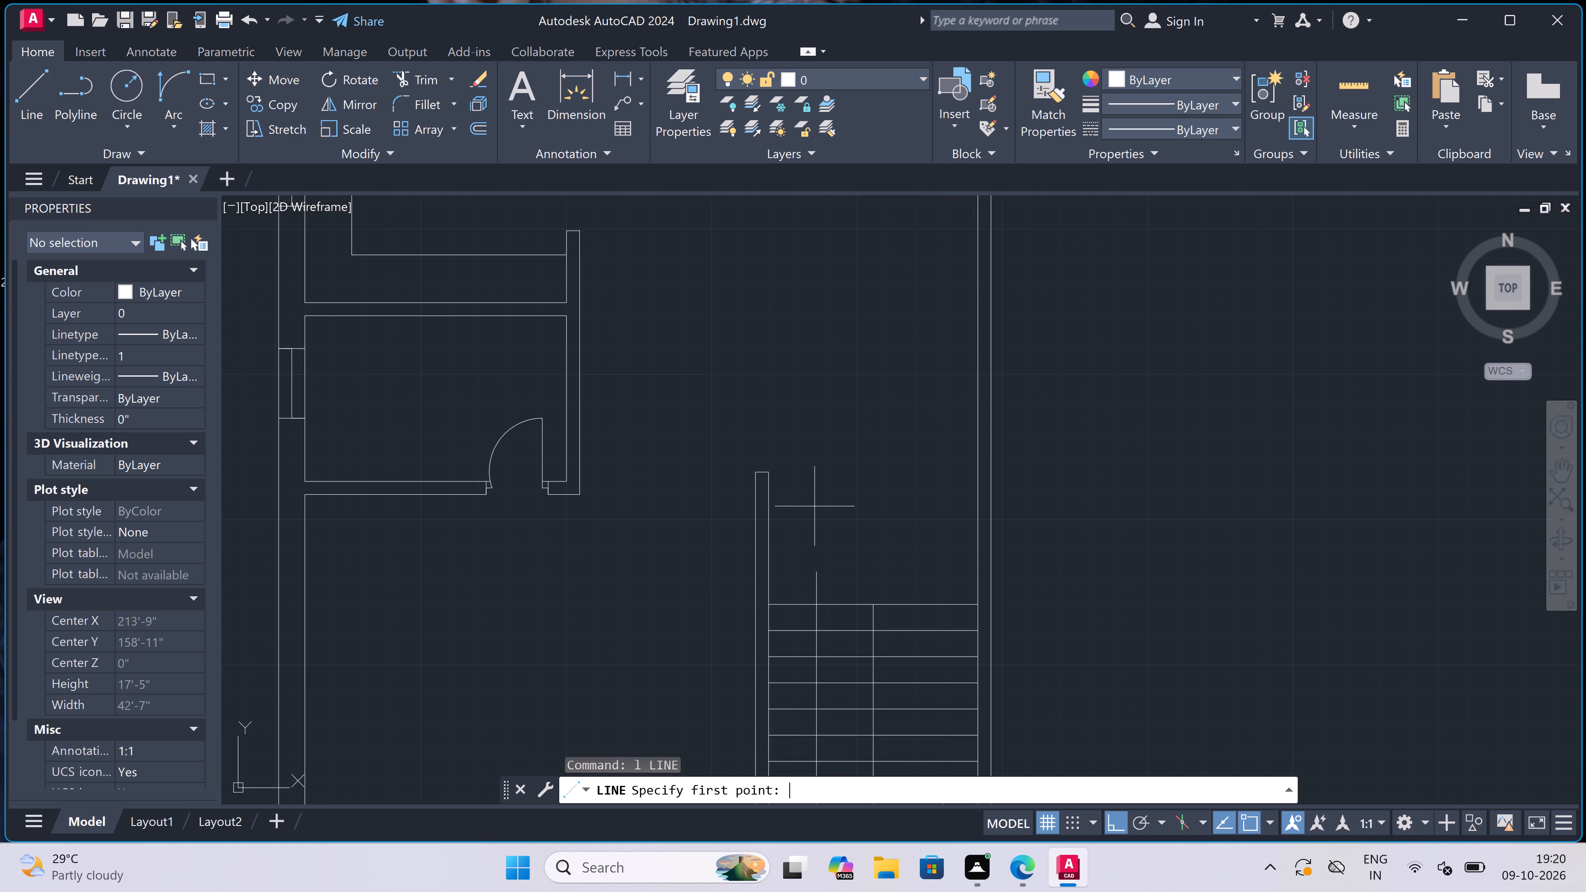
click(774, 470)
scroll(774, 470, up, 1)
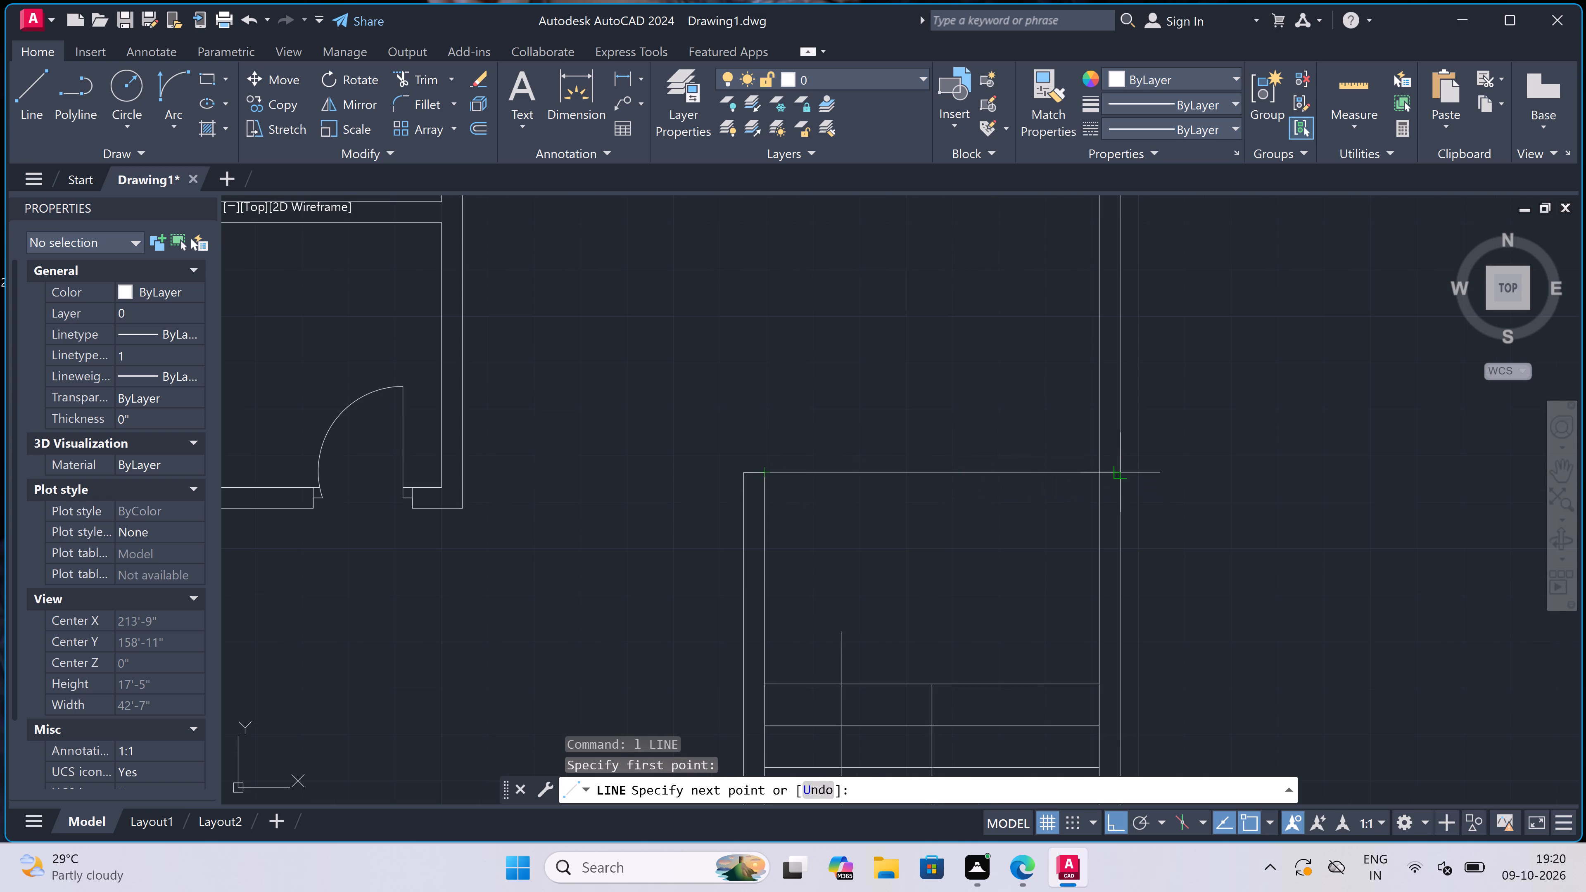
click(1104, 474)
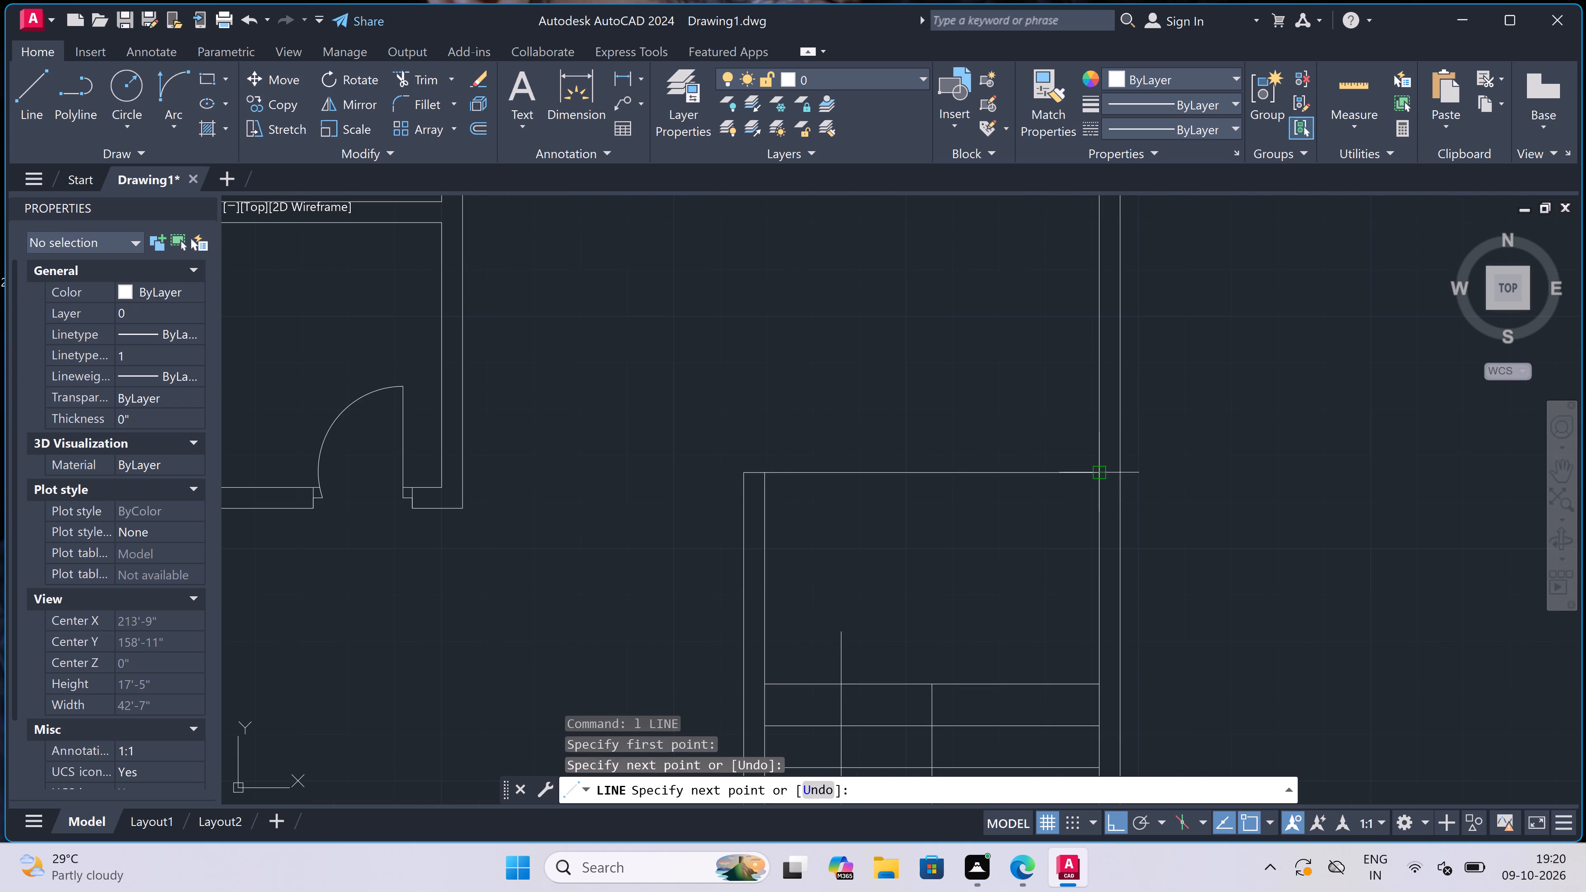
text(9")
key(space)
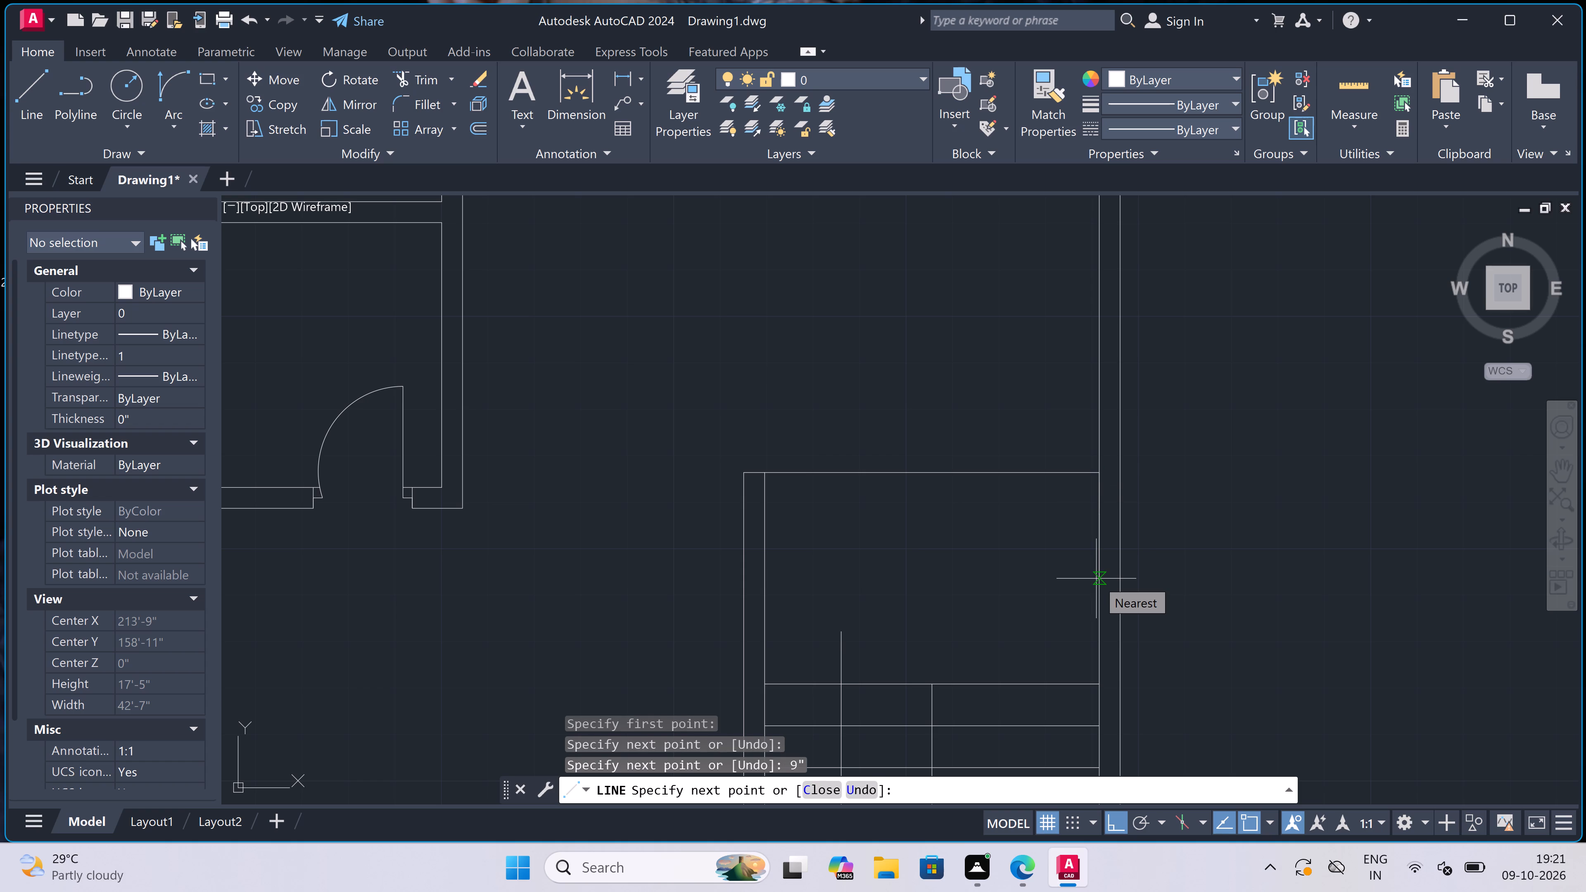
click(769, 512)
click(741, 519)
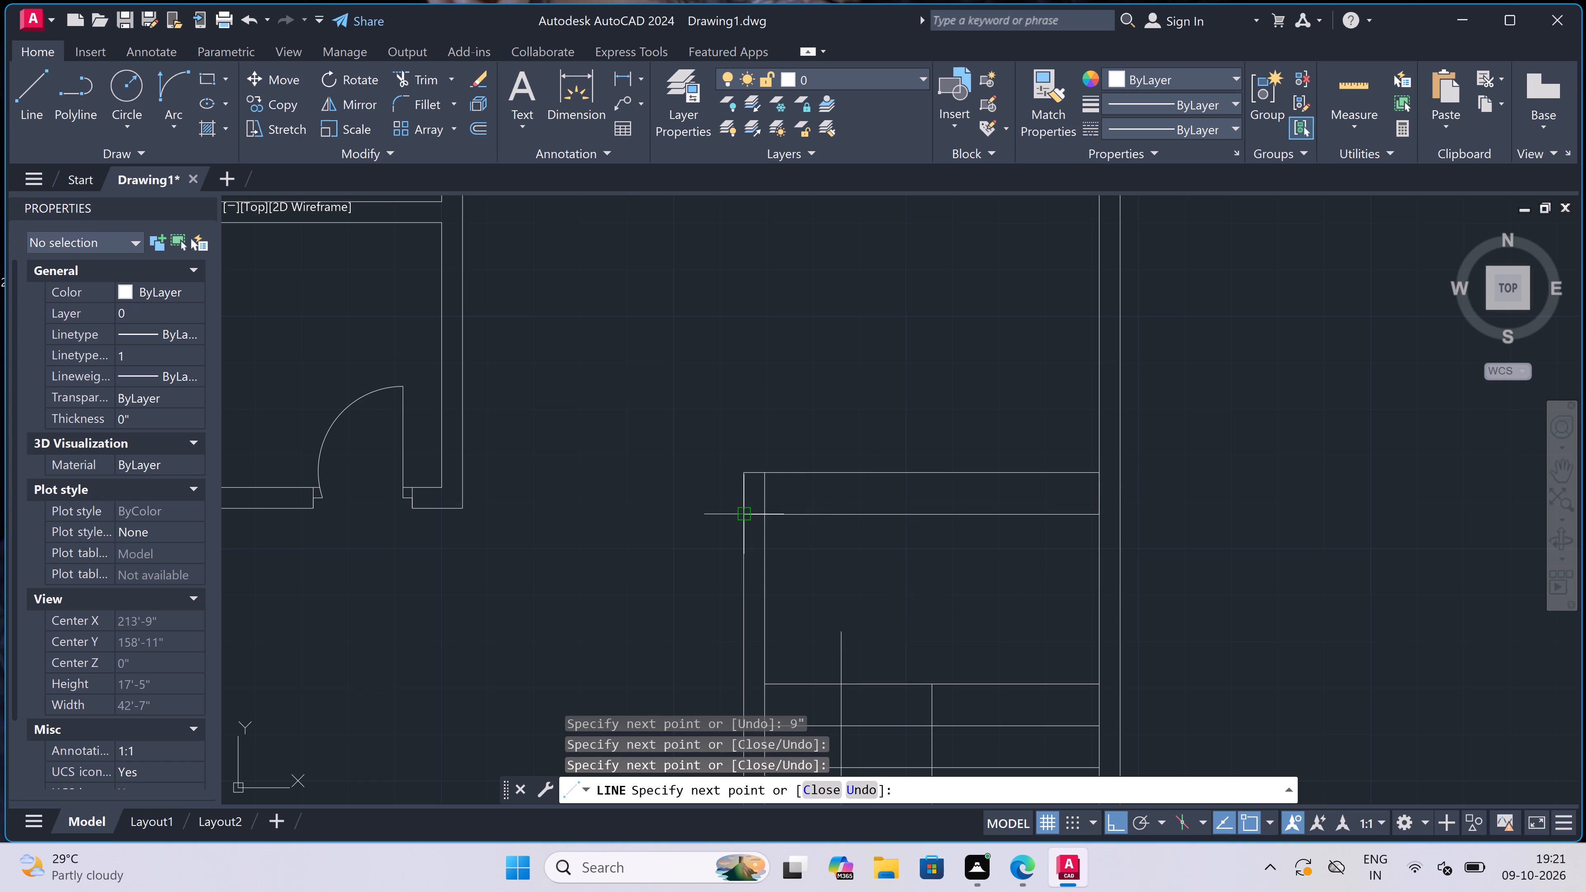
key(4)
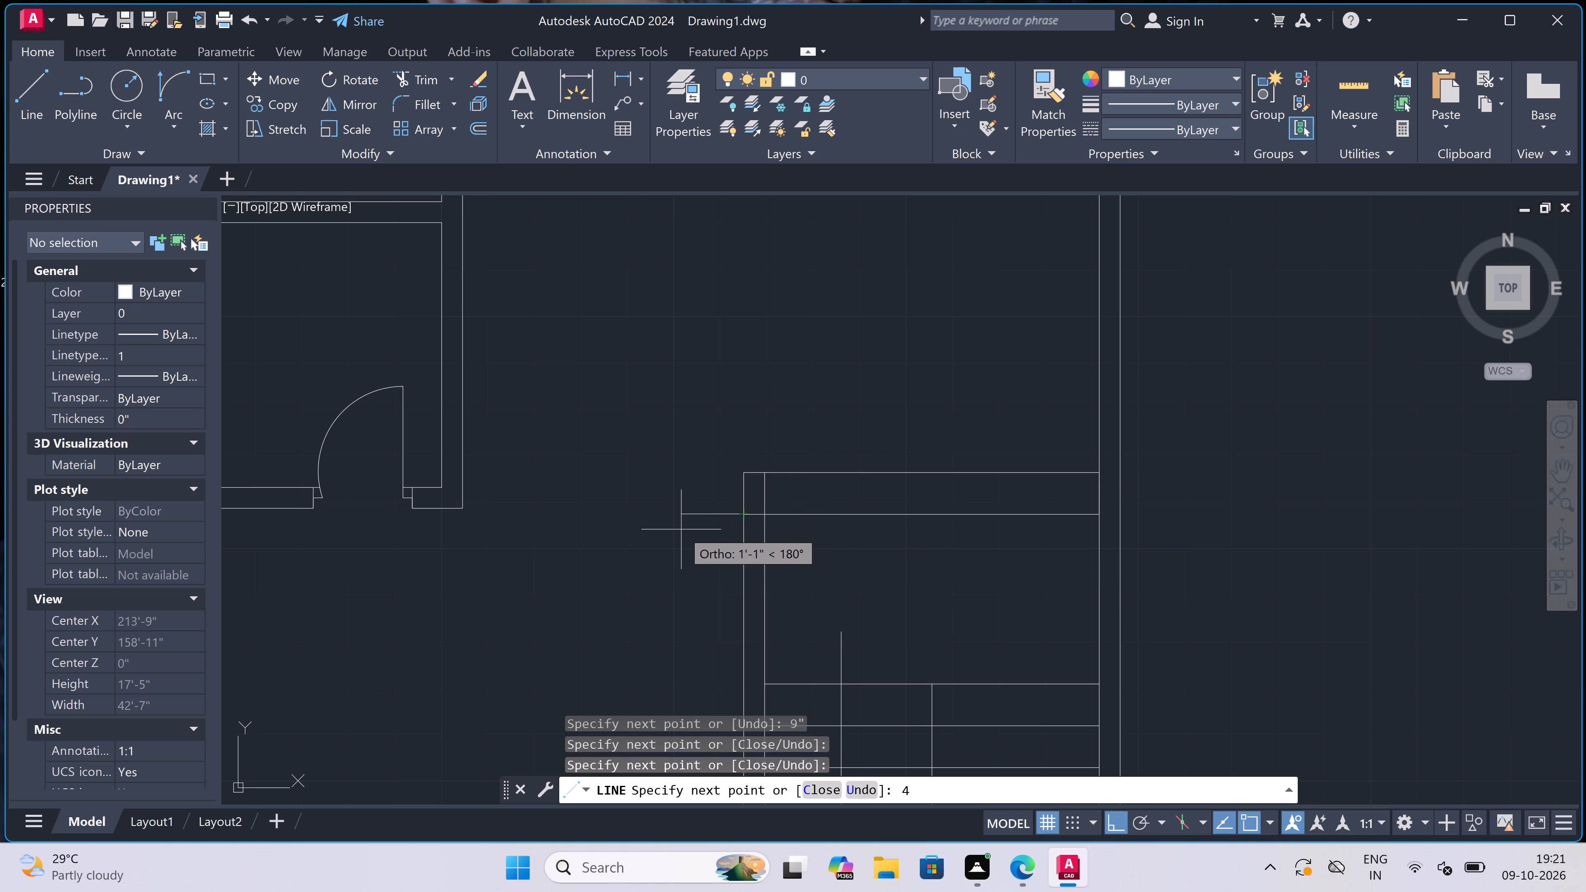
text(.5)
text(")
key(space)
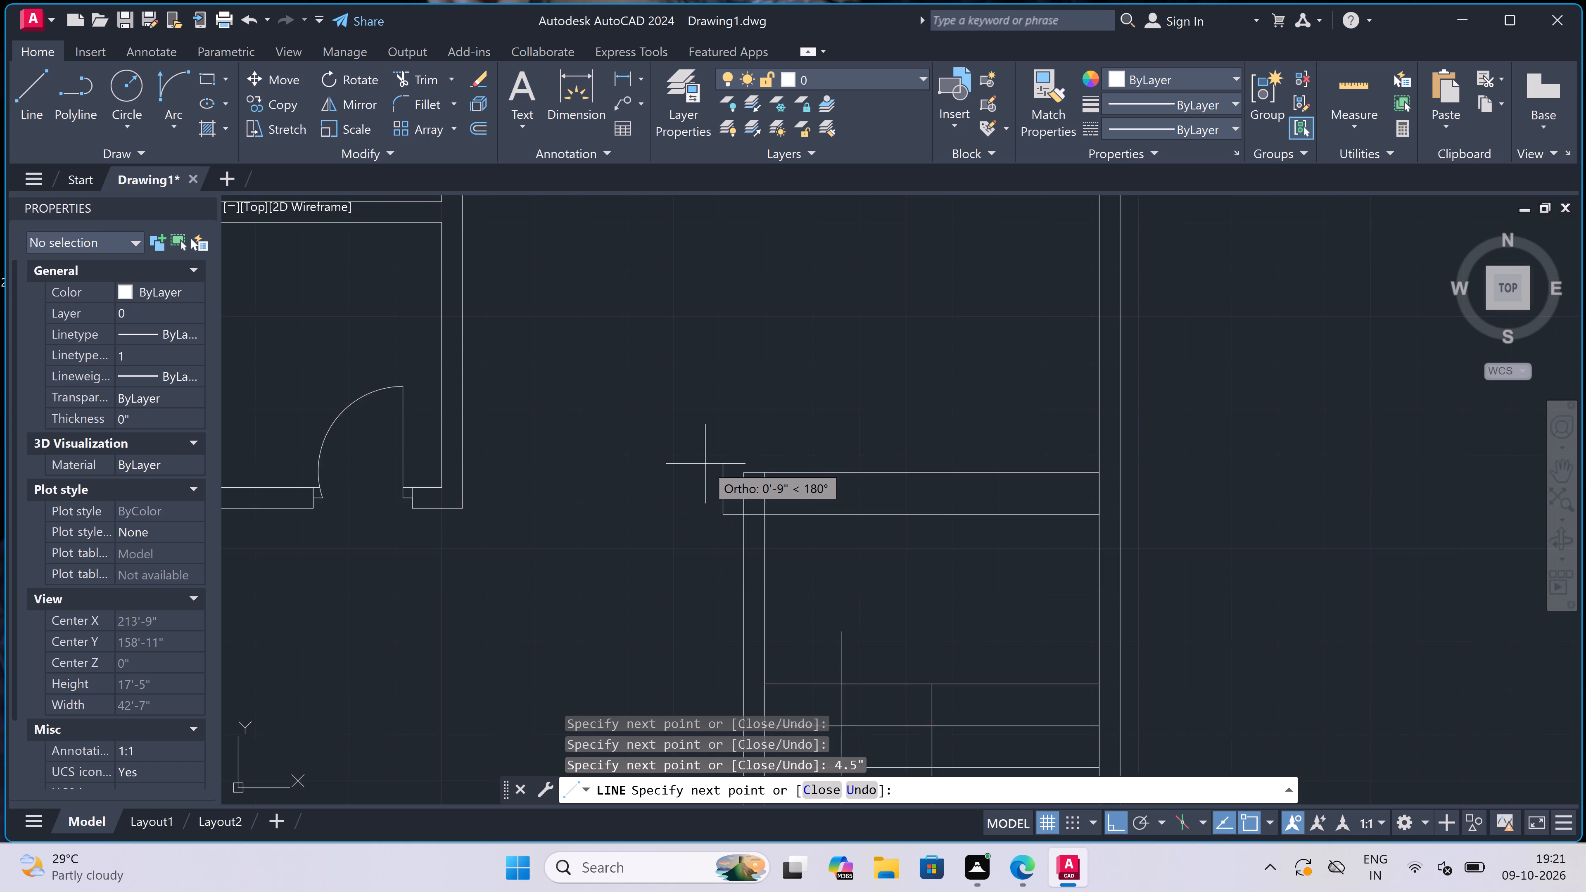
scroll(707, 464, up, 2)
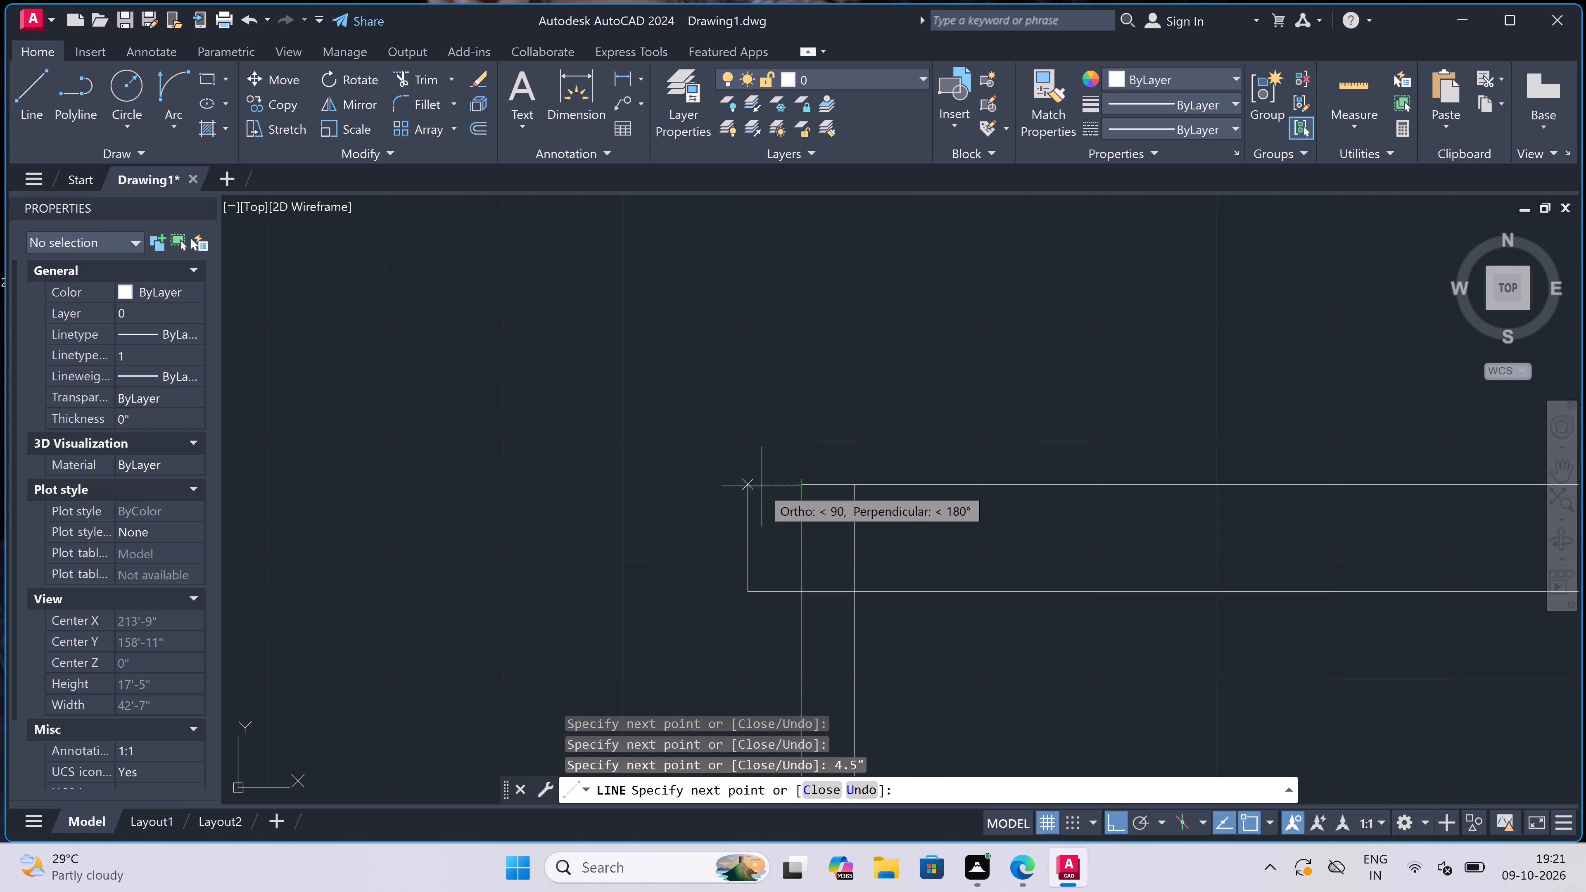
click(738, 483)
click(796, 478)
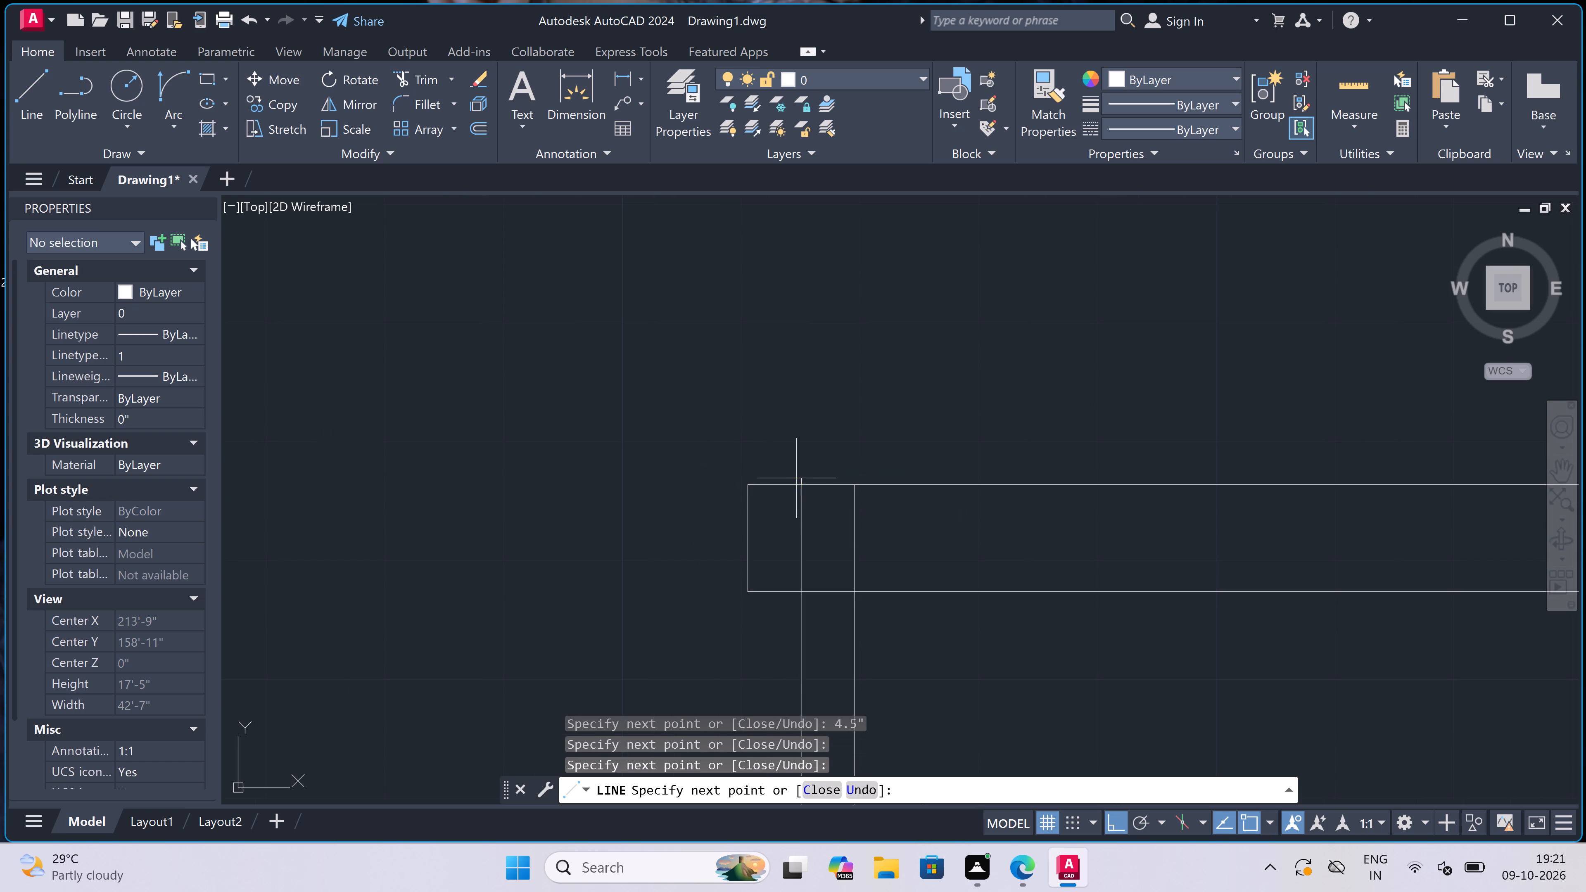
key(Escape)
Draw a short line across the new wall just east of the partition to mark the opening's west jamb.
key(space)
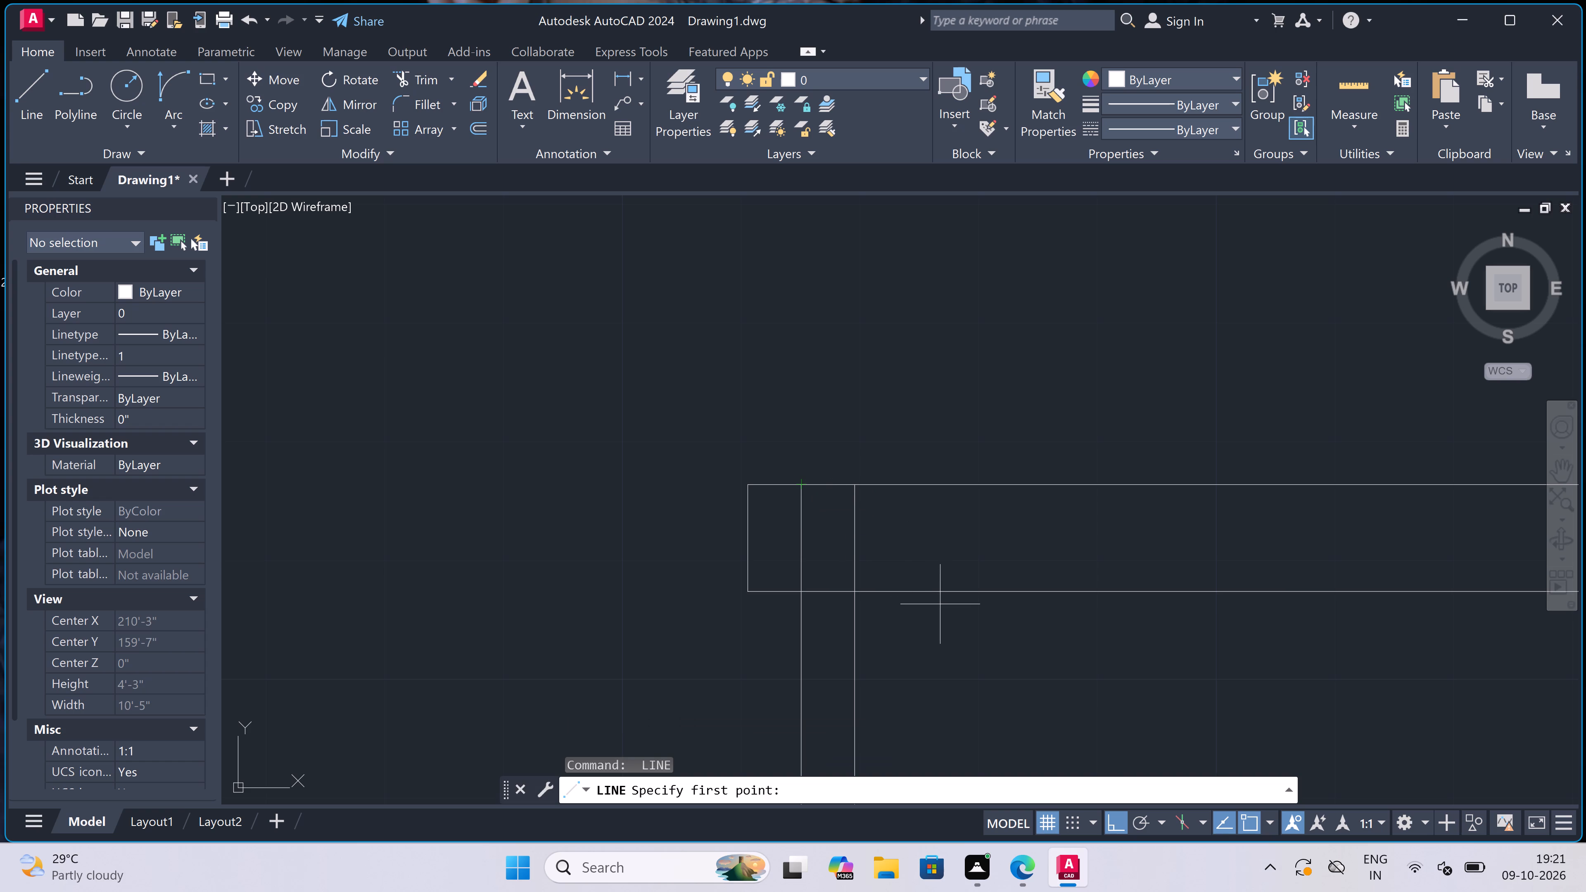
click(907, 588)
click(905, 487)
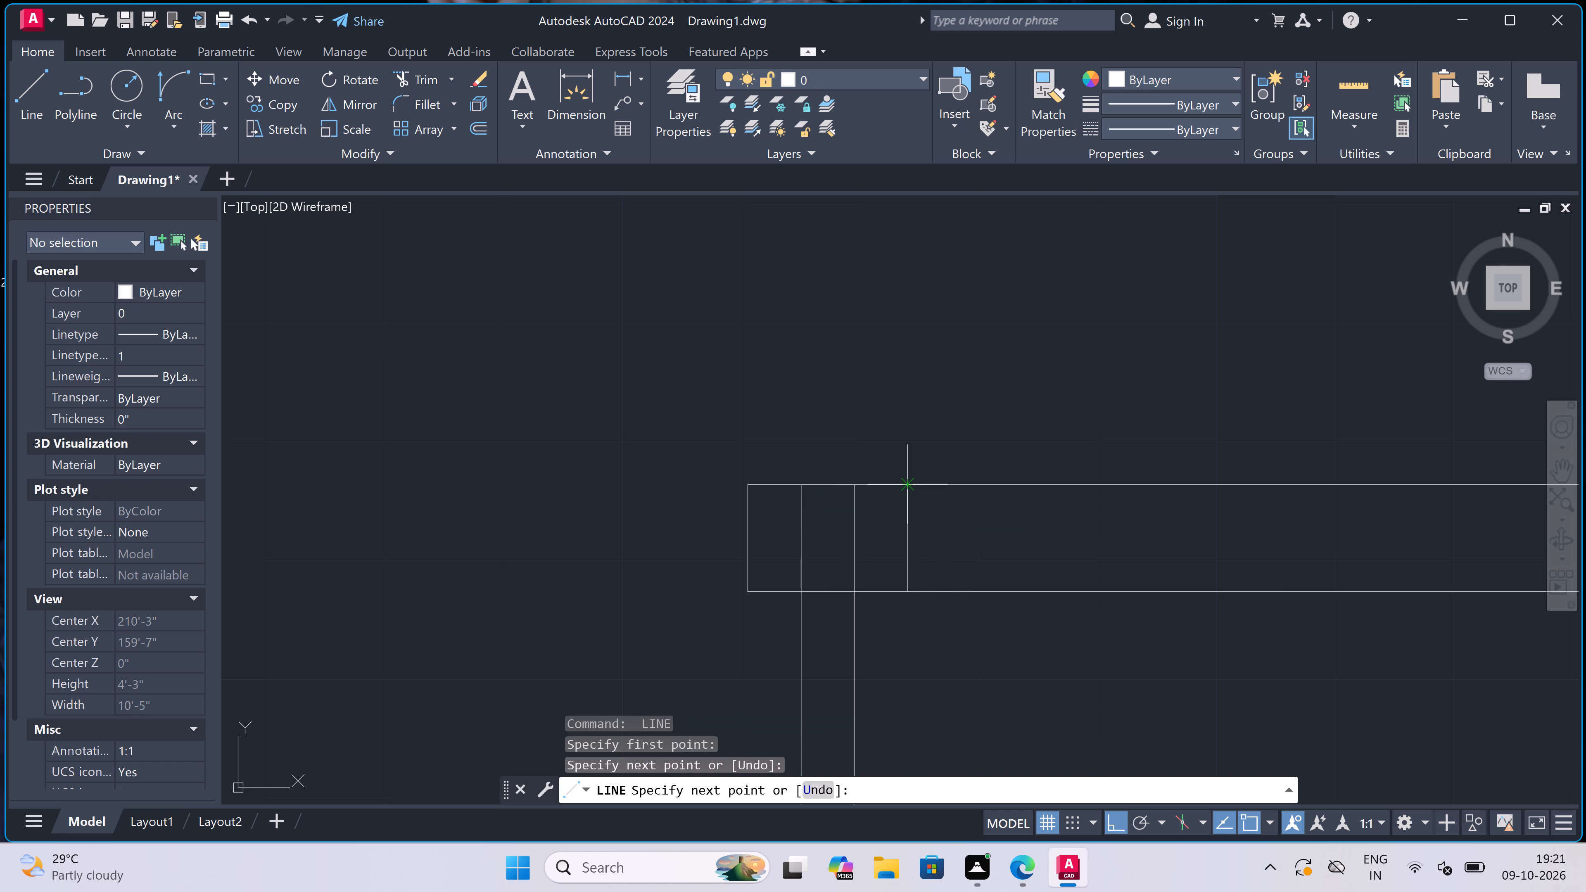
key(Escape)
Trim the partition's face lines and end line where they run inside the new wall's west end.
text(tr)
key(space)
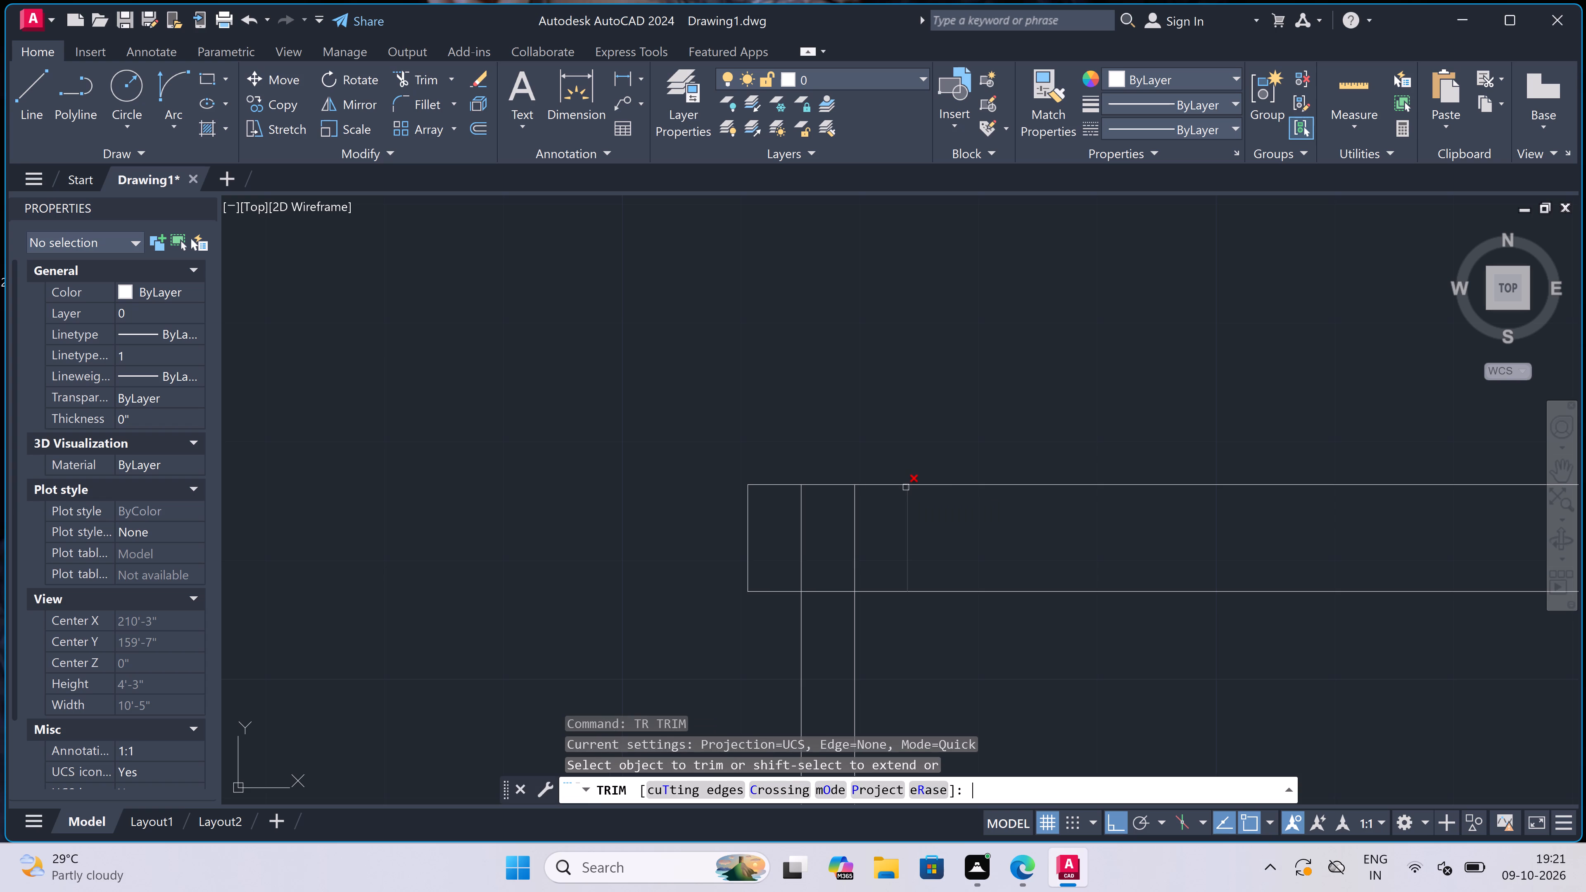
click(875, 530)
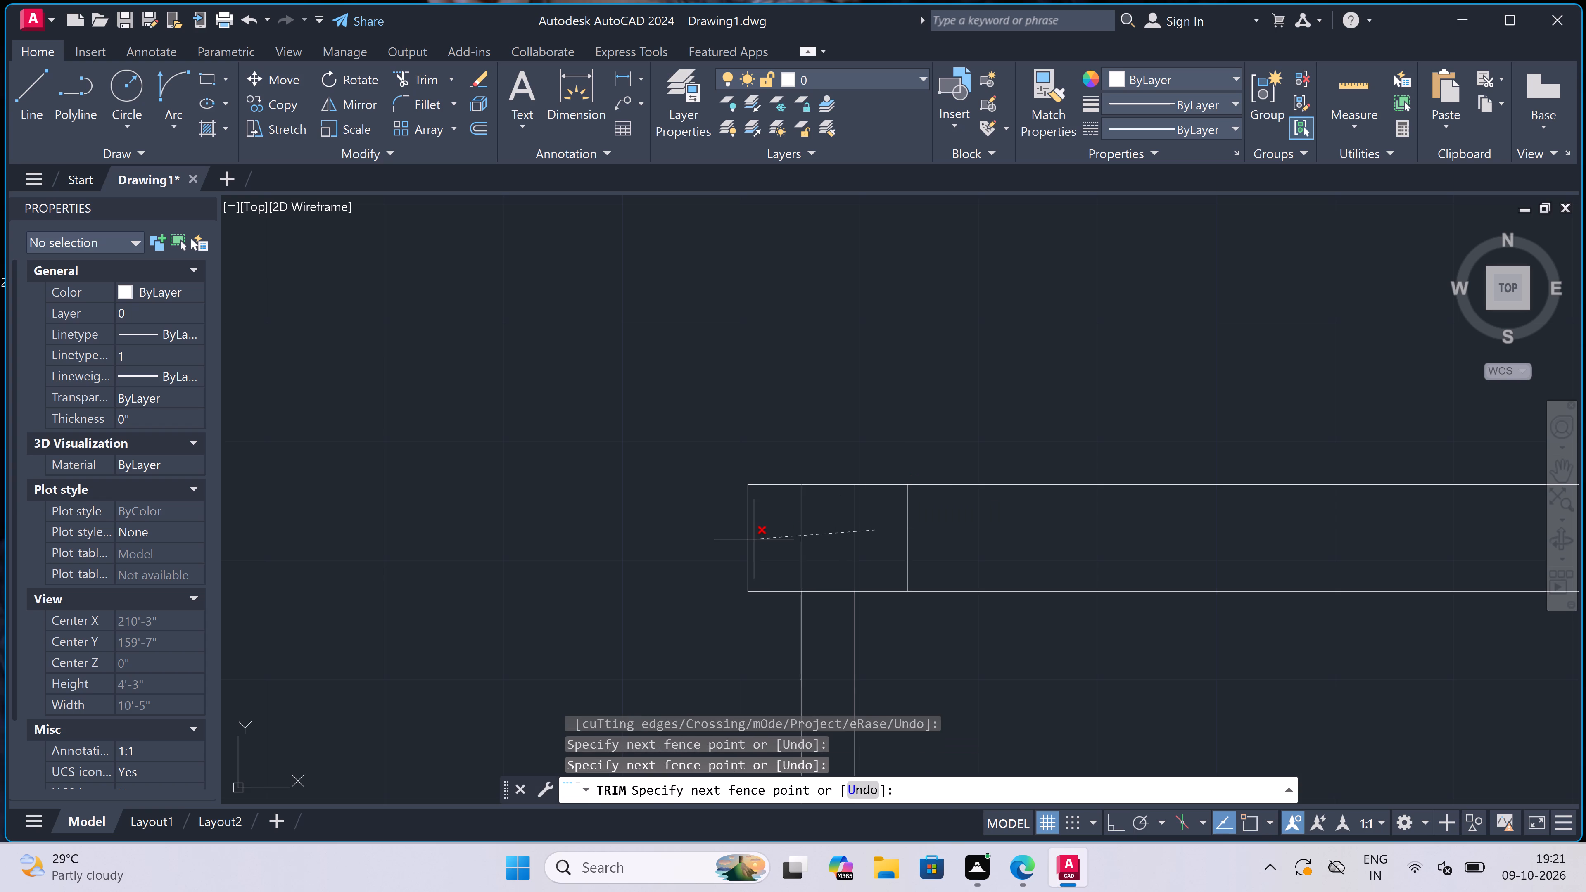
click(761, 536)
click(819, 605)
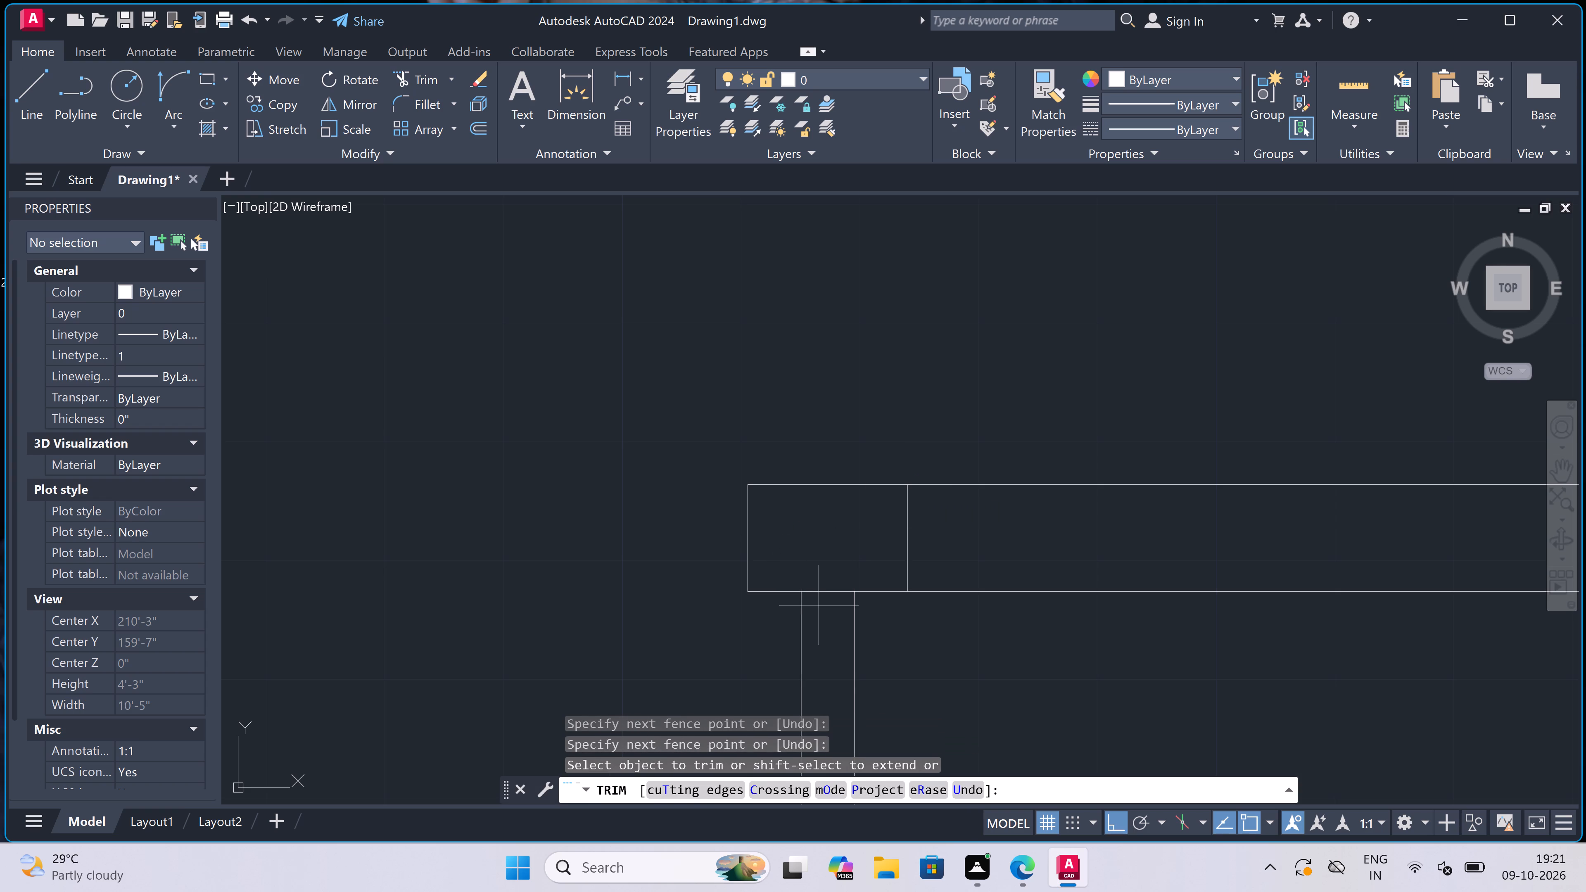
click(819, 550)
scroll(817, 540, down, 5)
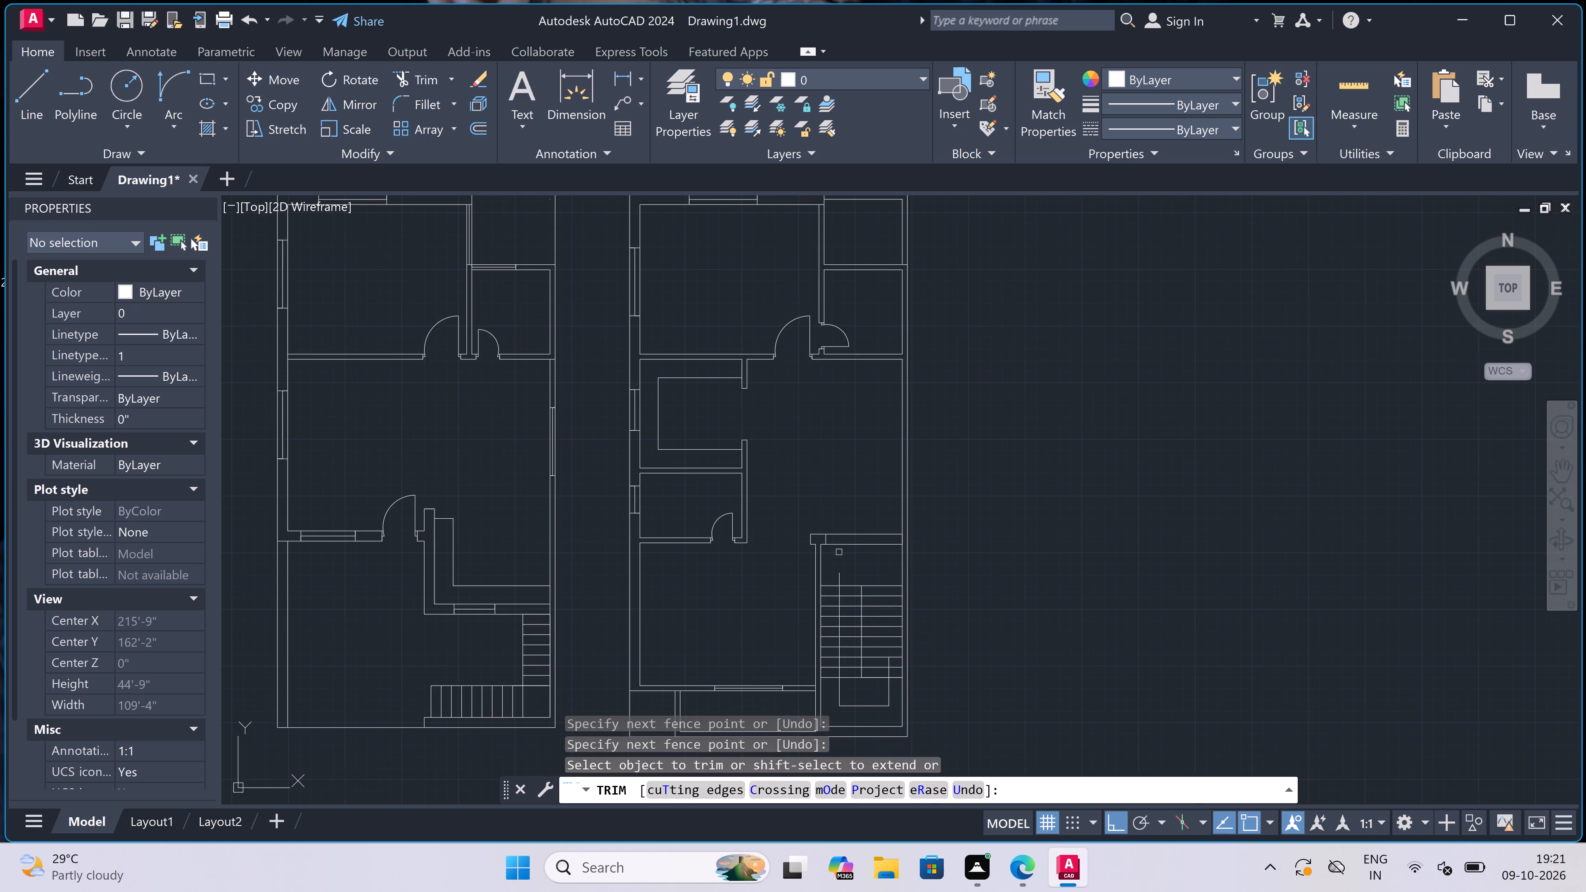
scroll(871, 559, up, 2)
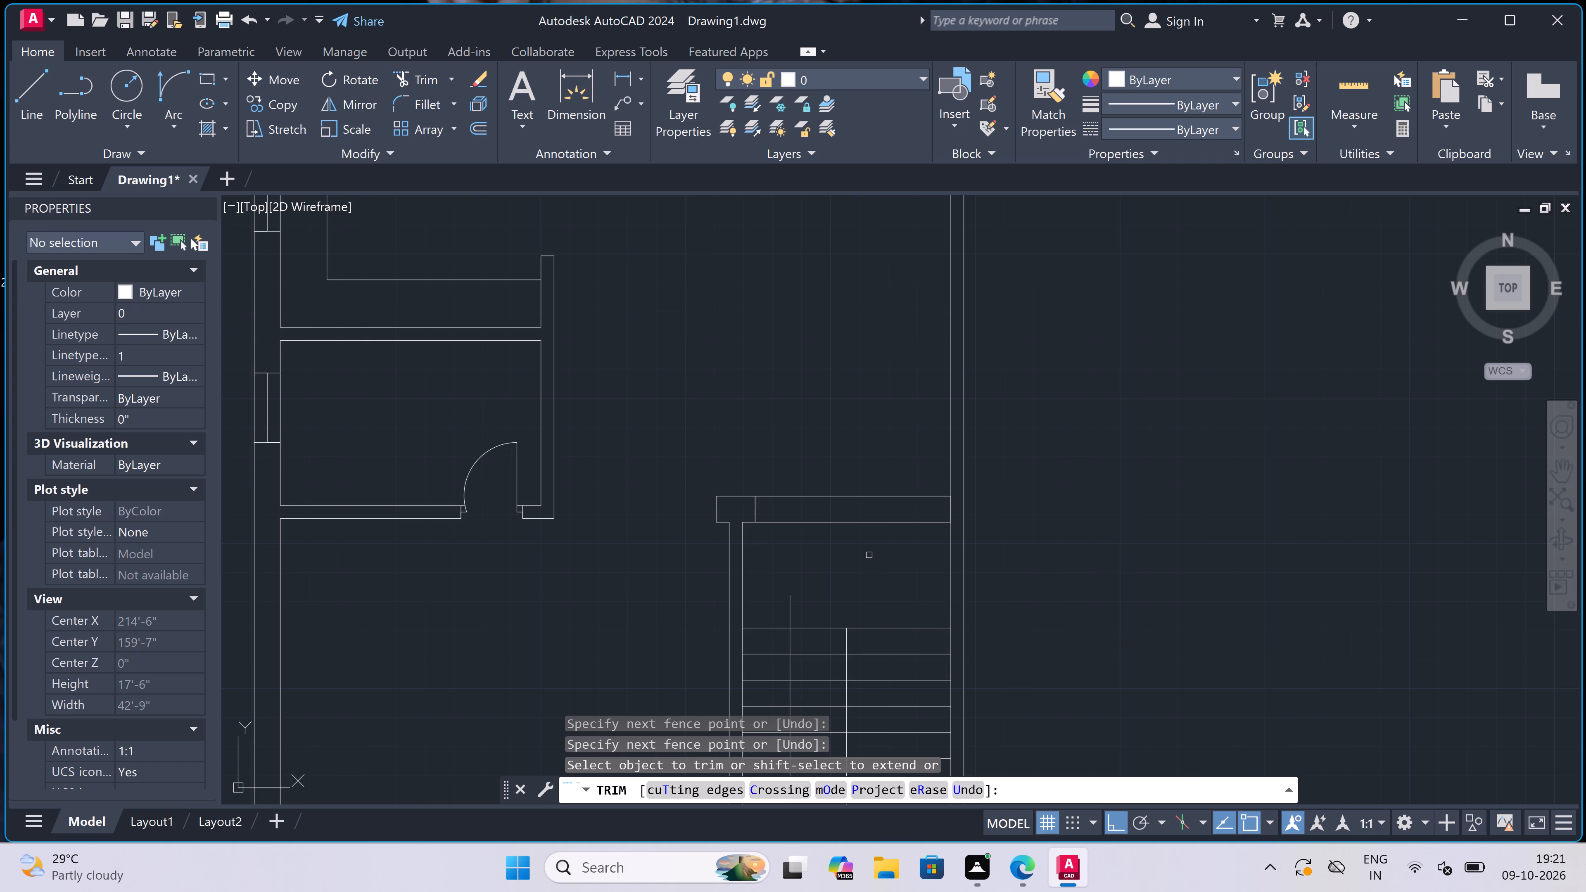
key(Escape)
Draw a second line across the new wall, farther east, to mark the opening's east jamb.
text(l)
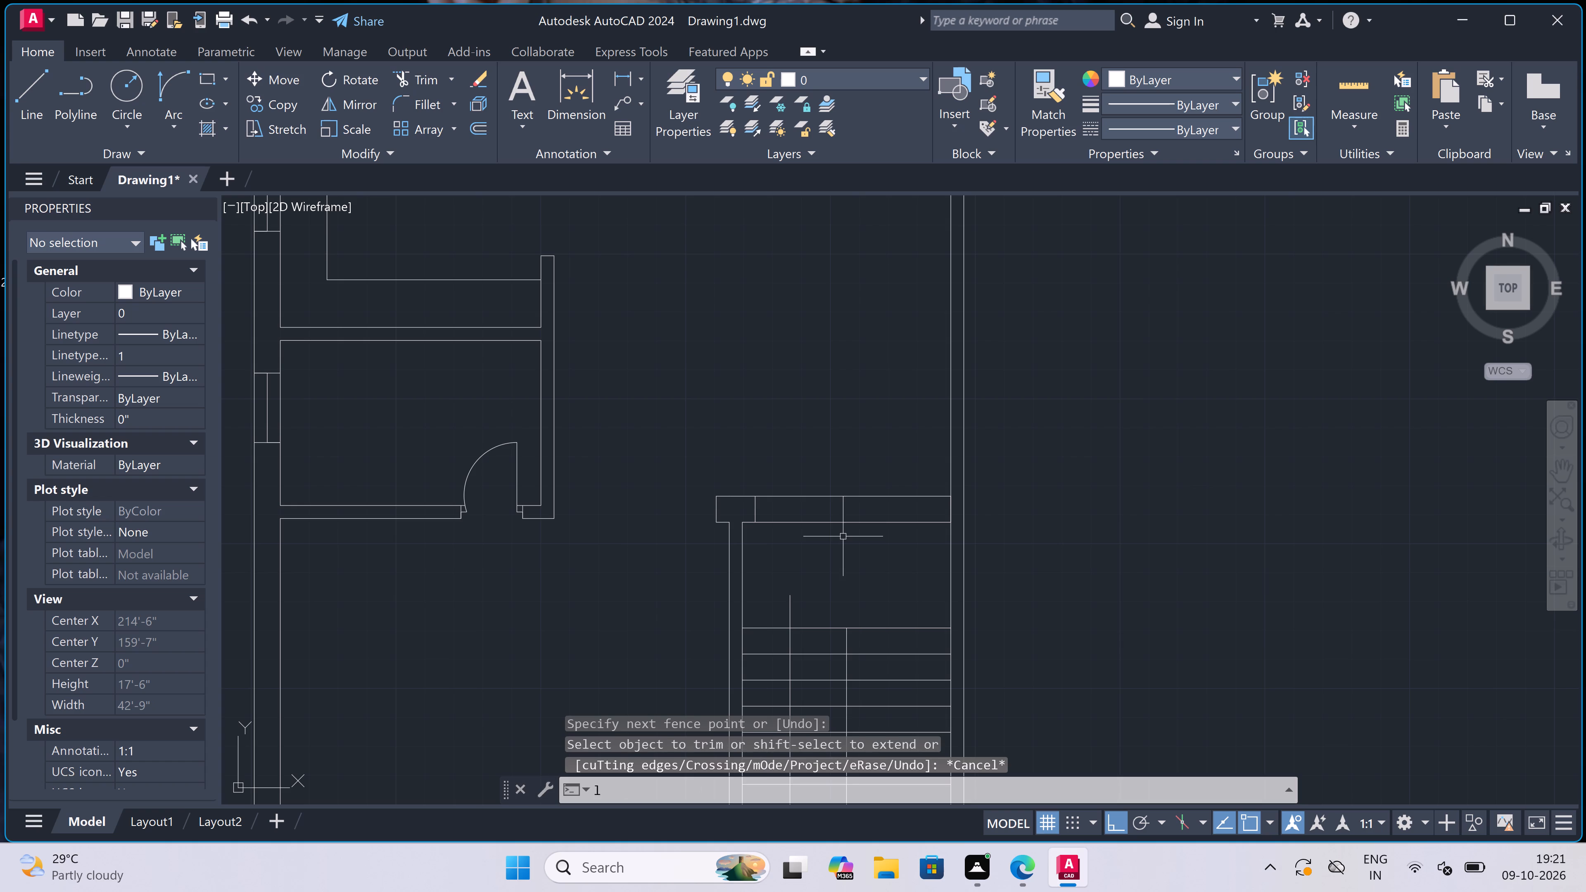
key(space)
scroll(845, 534, up, 2)
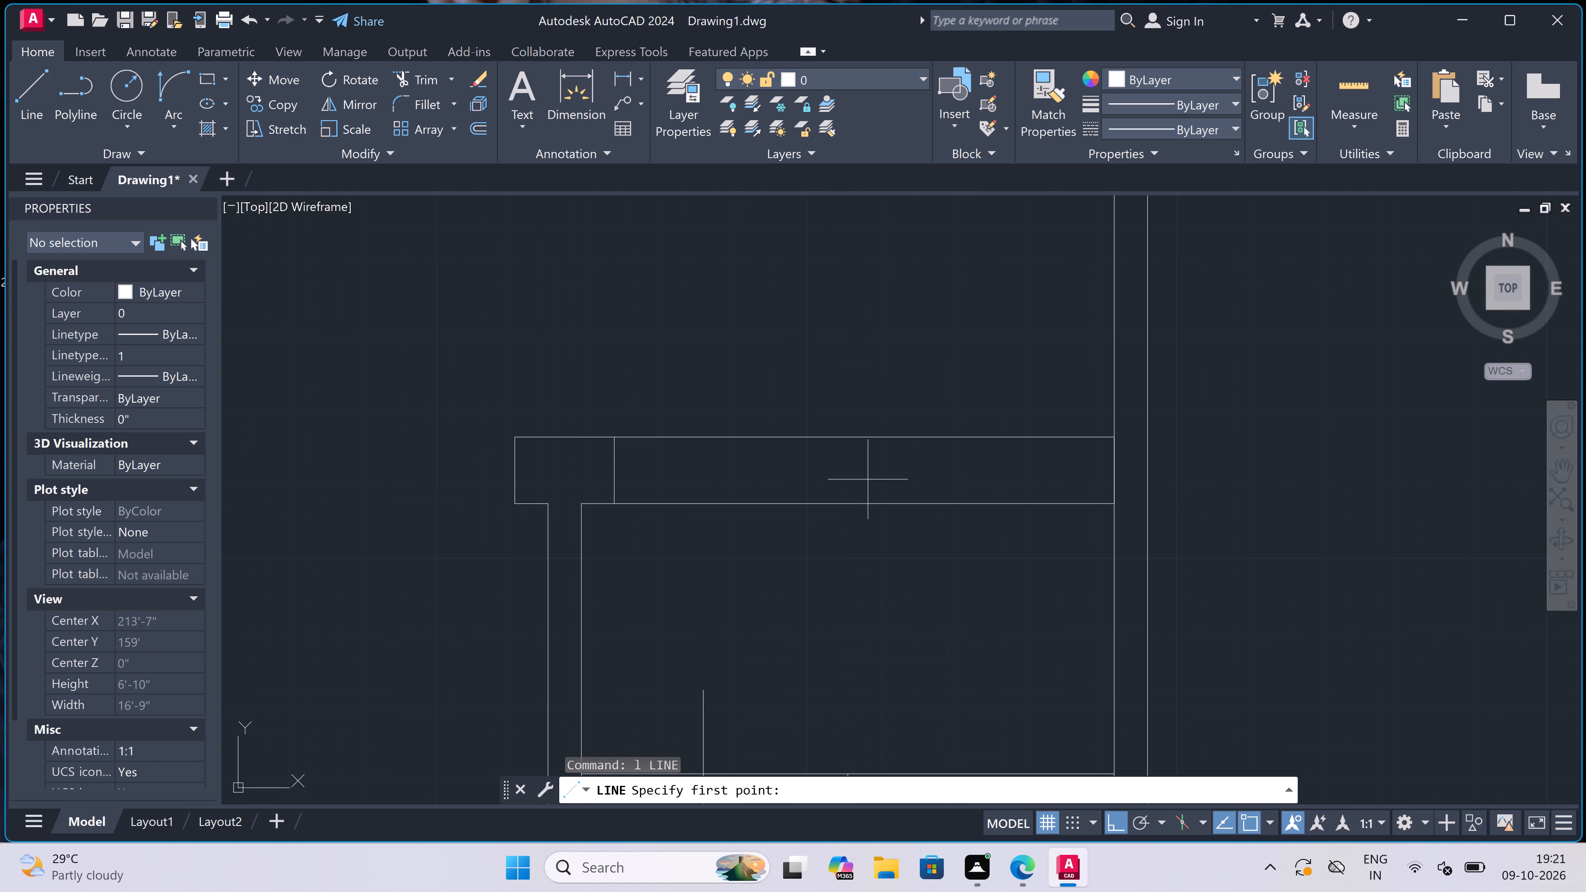
click(890, 438)
click(892, 498)
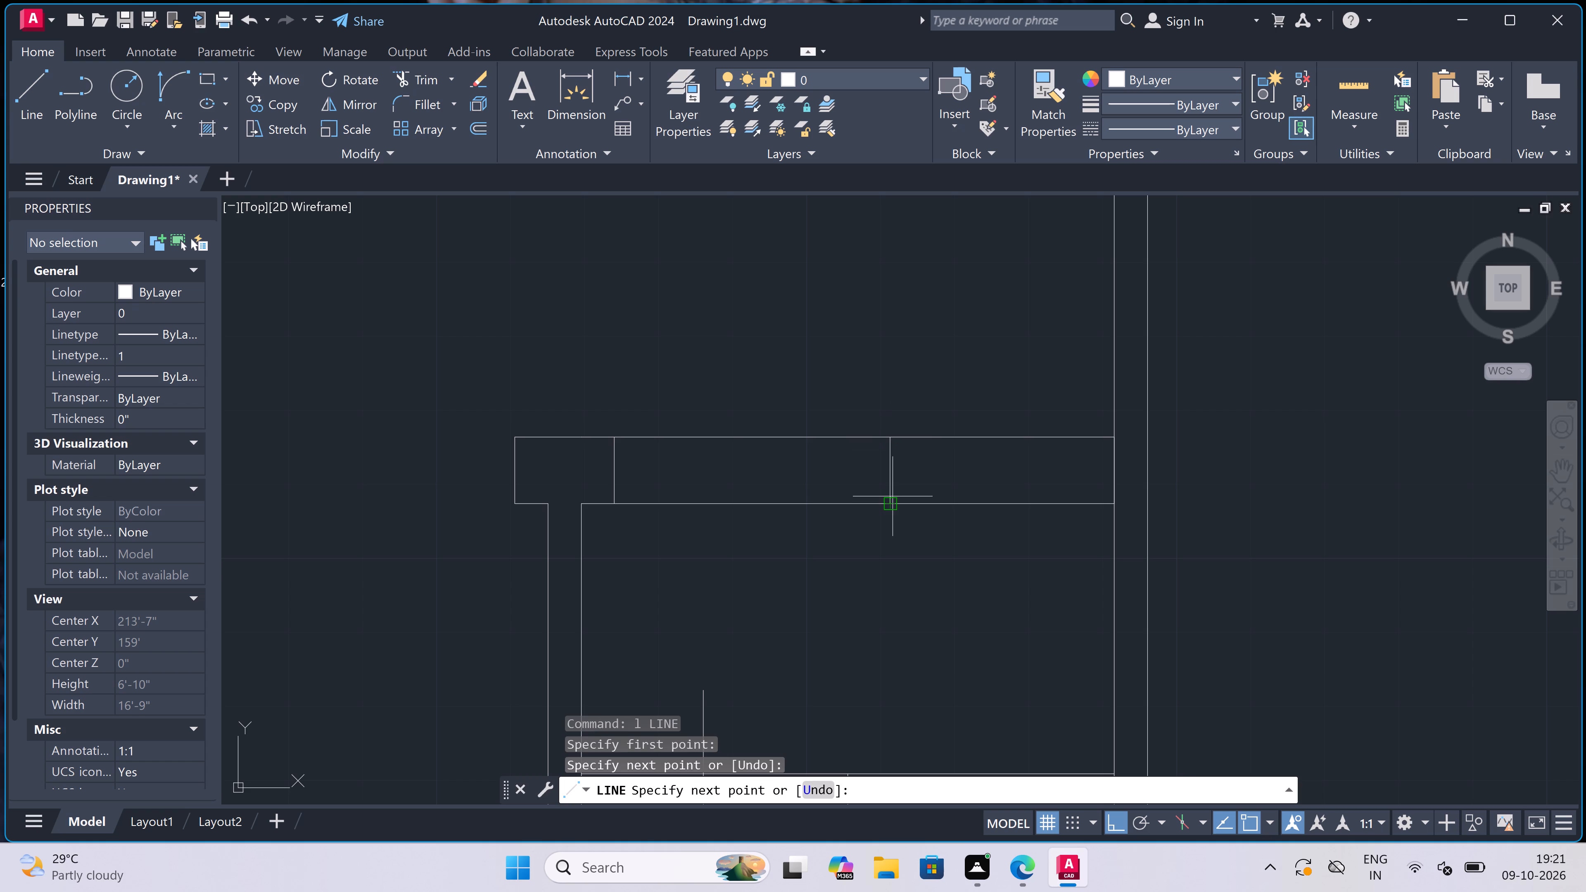
key(Escape)
Trim the wall lines between the two jambs to open the stair entrance, and the east wall's inner face at the junction.
text(tr)
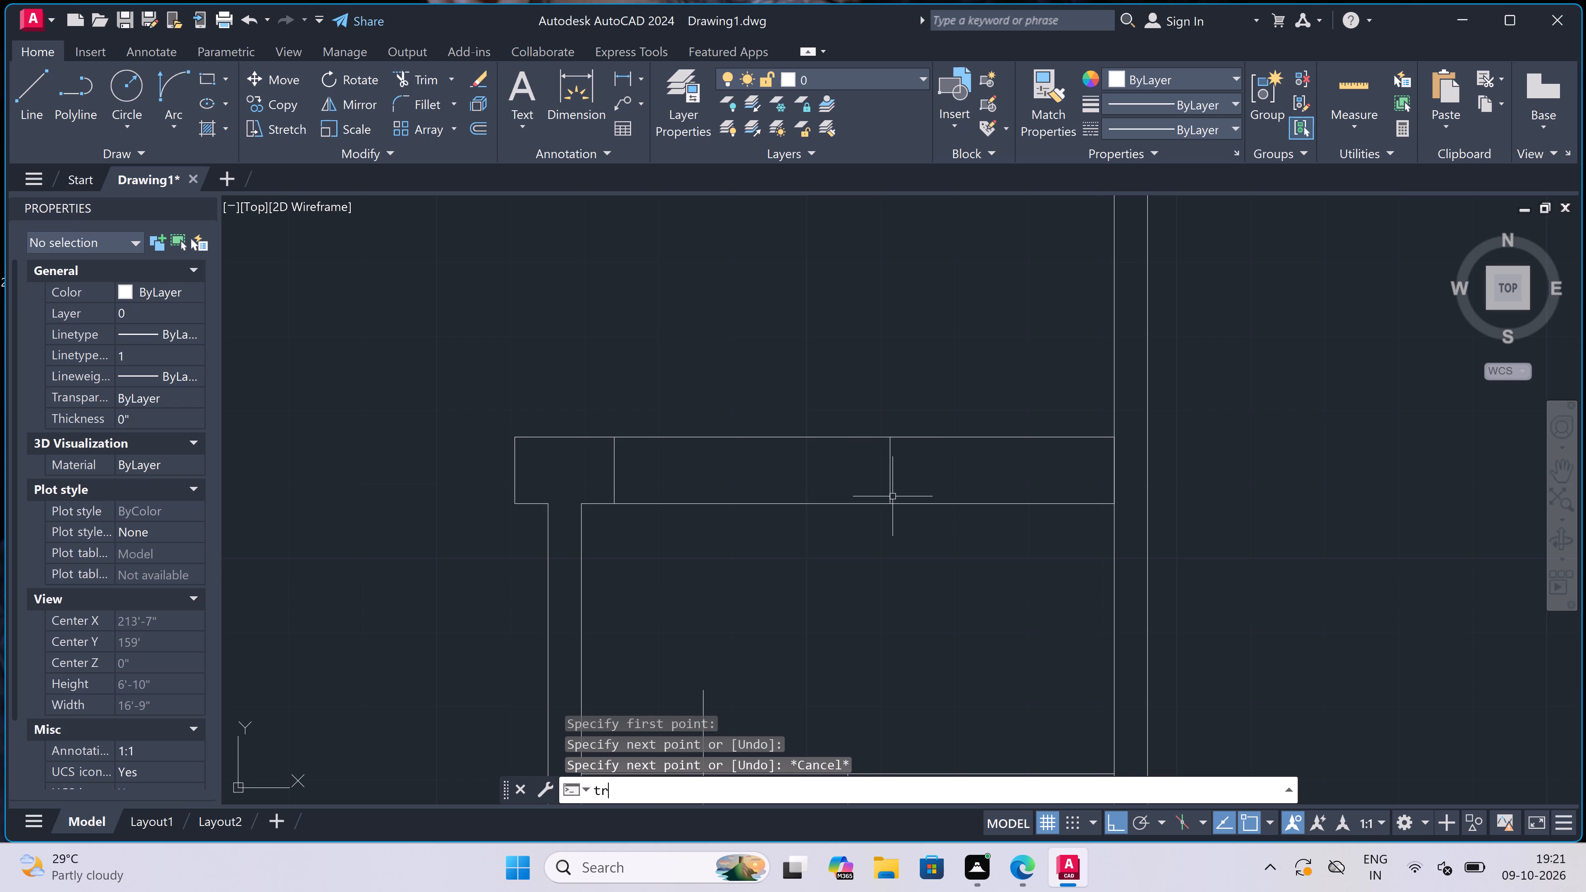
key(space)
click(817, 409)
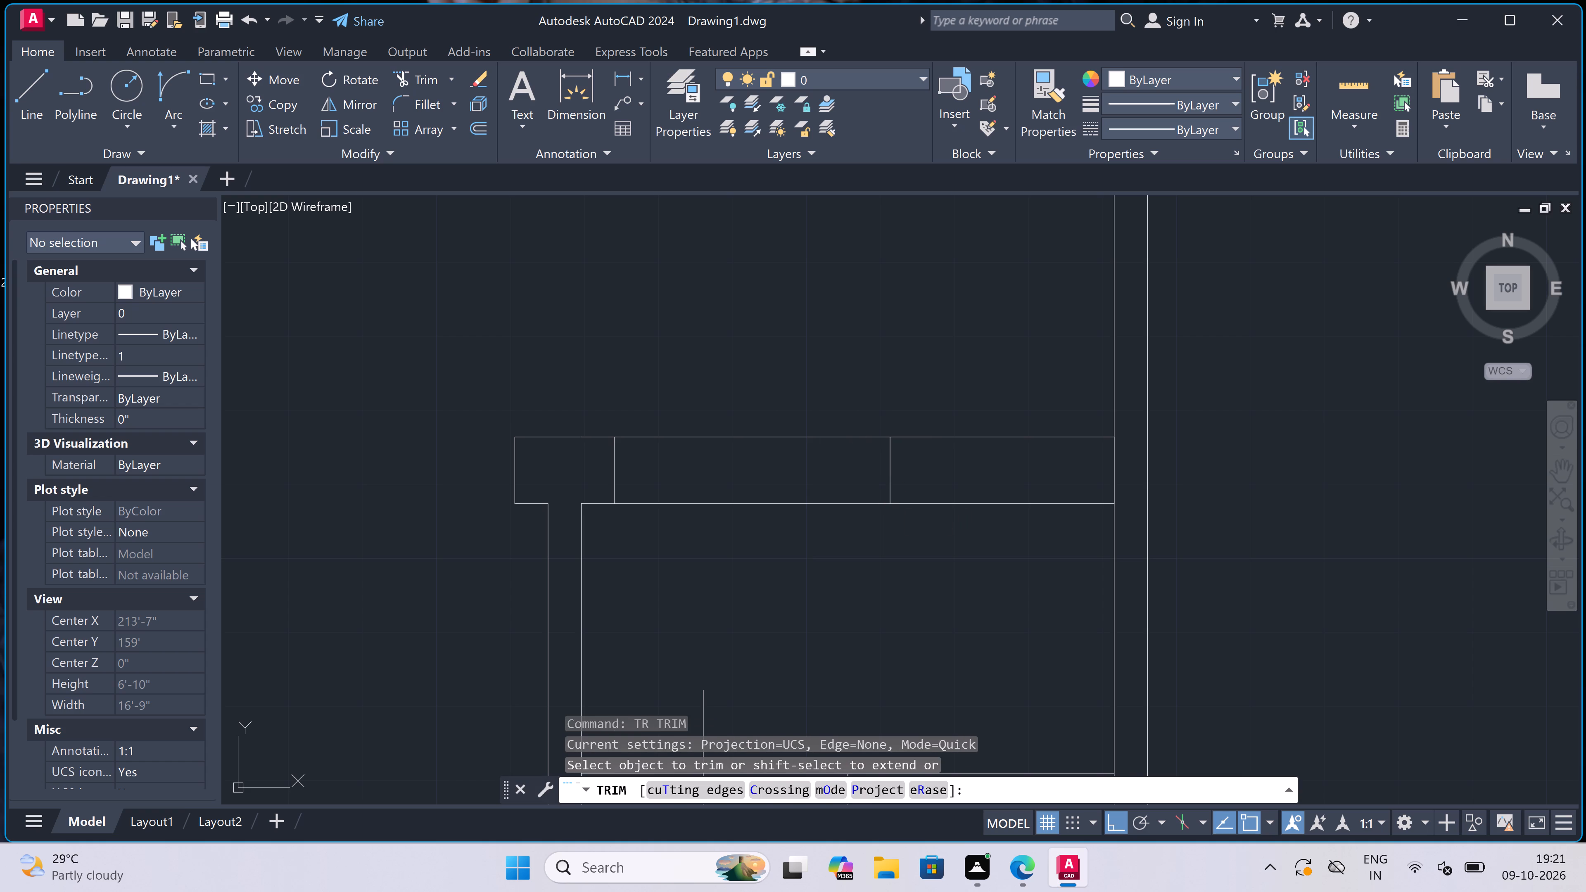
click(824, 568)
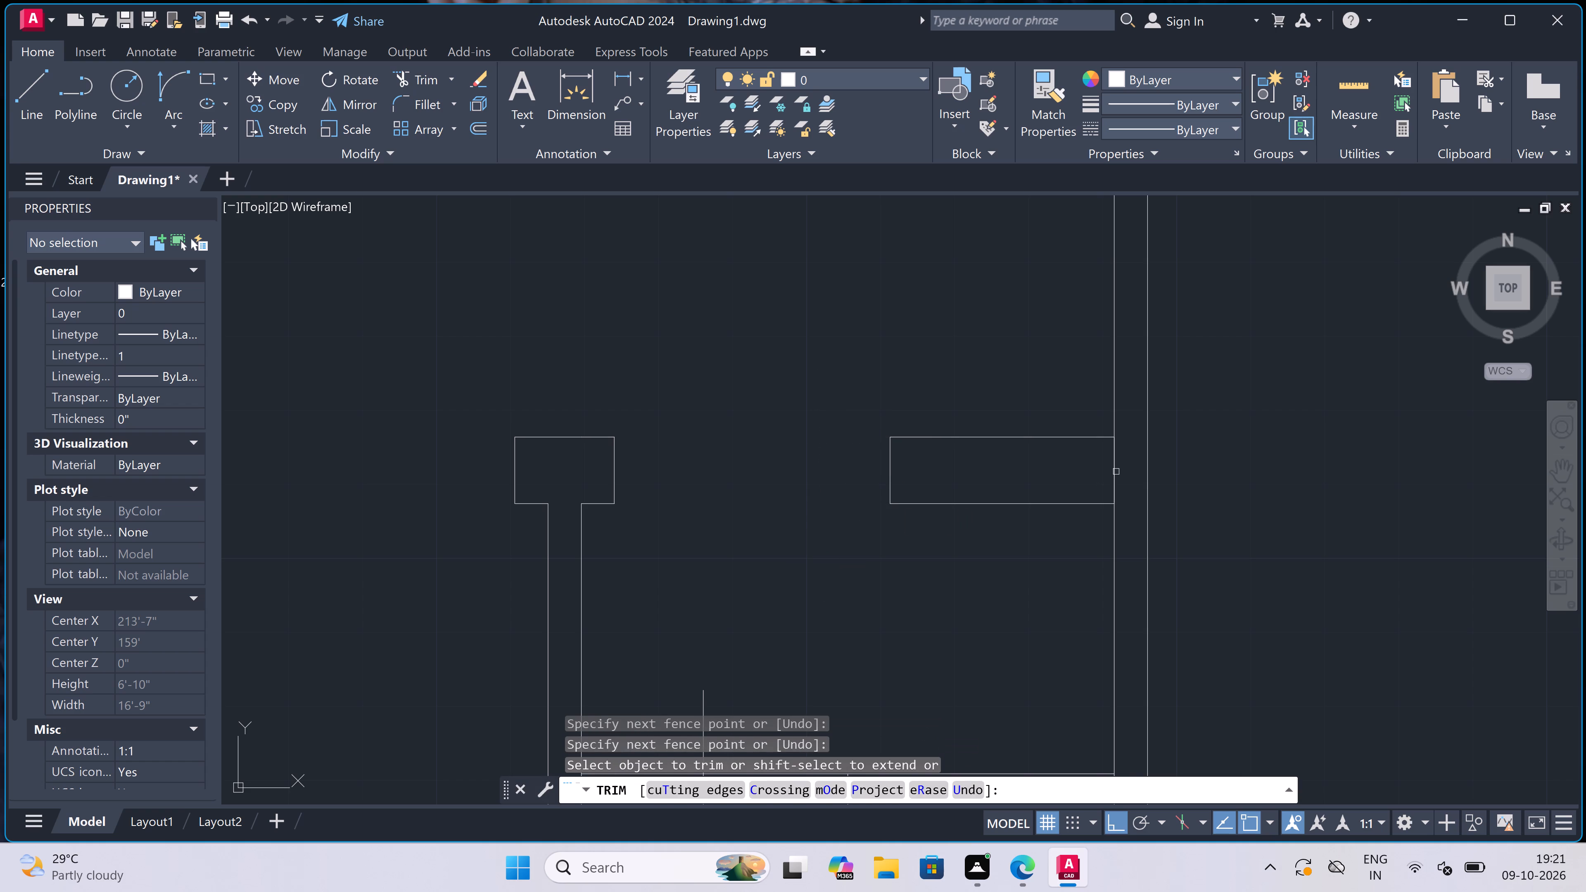
click(1118, 469)
click(1037, 489)
scroll(1037, 488, down, 2)
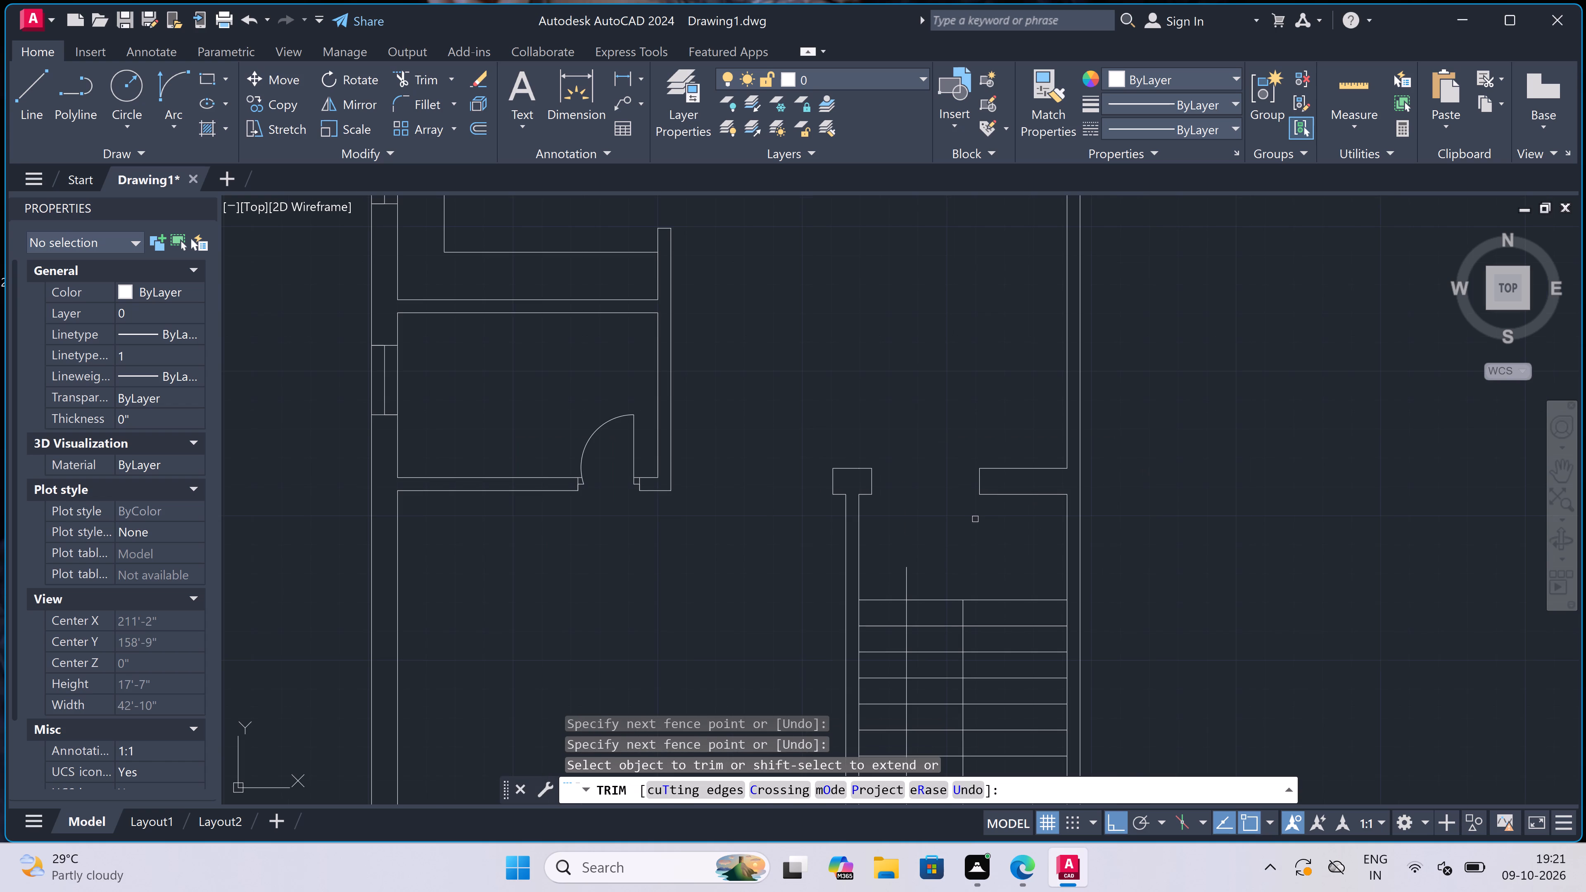
scroll(847, 463, down, 3)
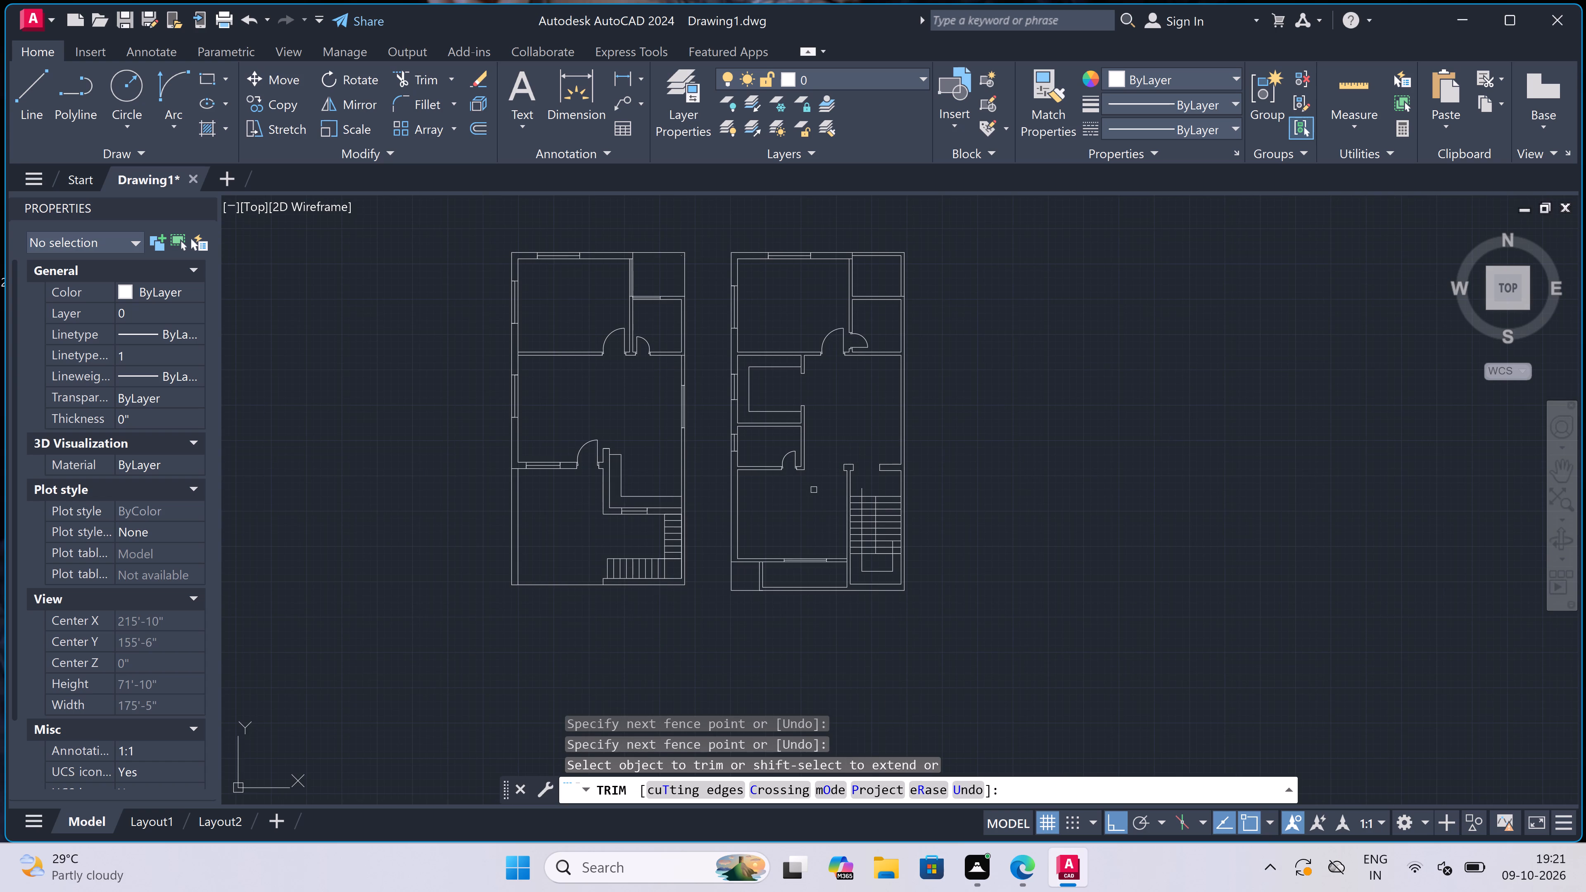
key(Escape)
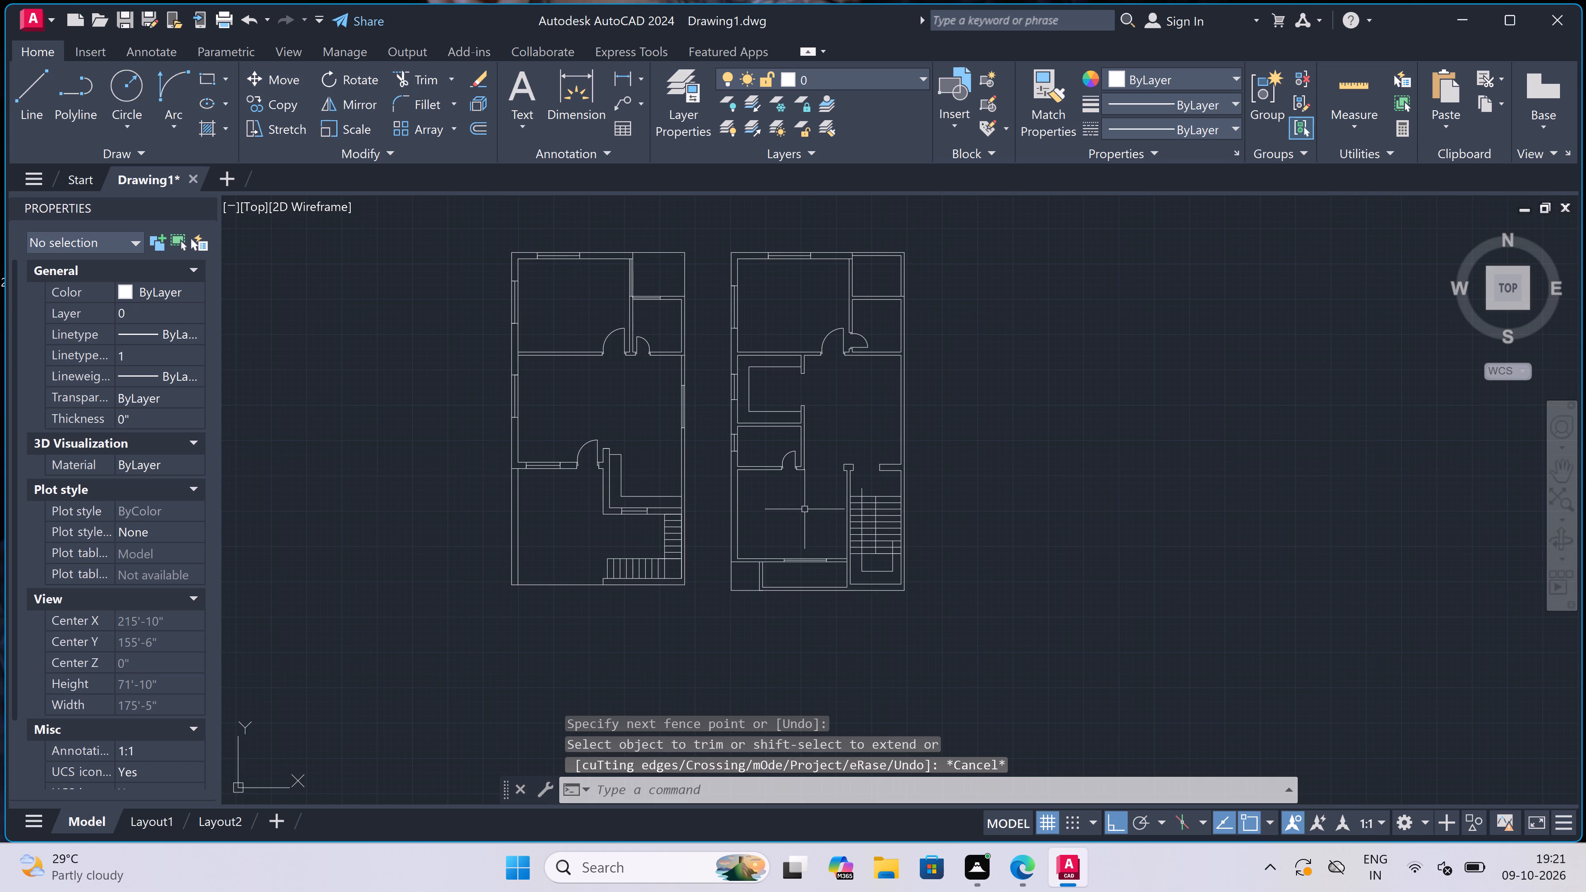
Draw a short jamb line across the second plan's east wall, a little south of the cross wall below the northeast rooms.
text(l)
key(space)
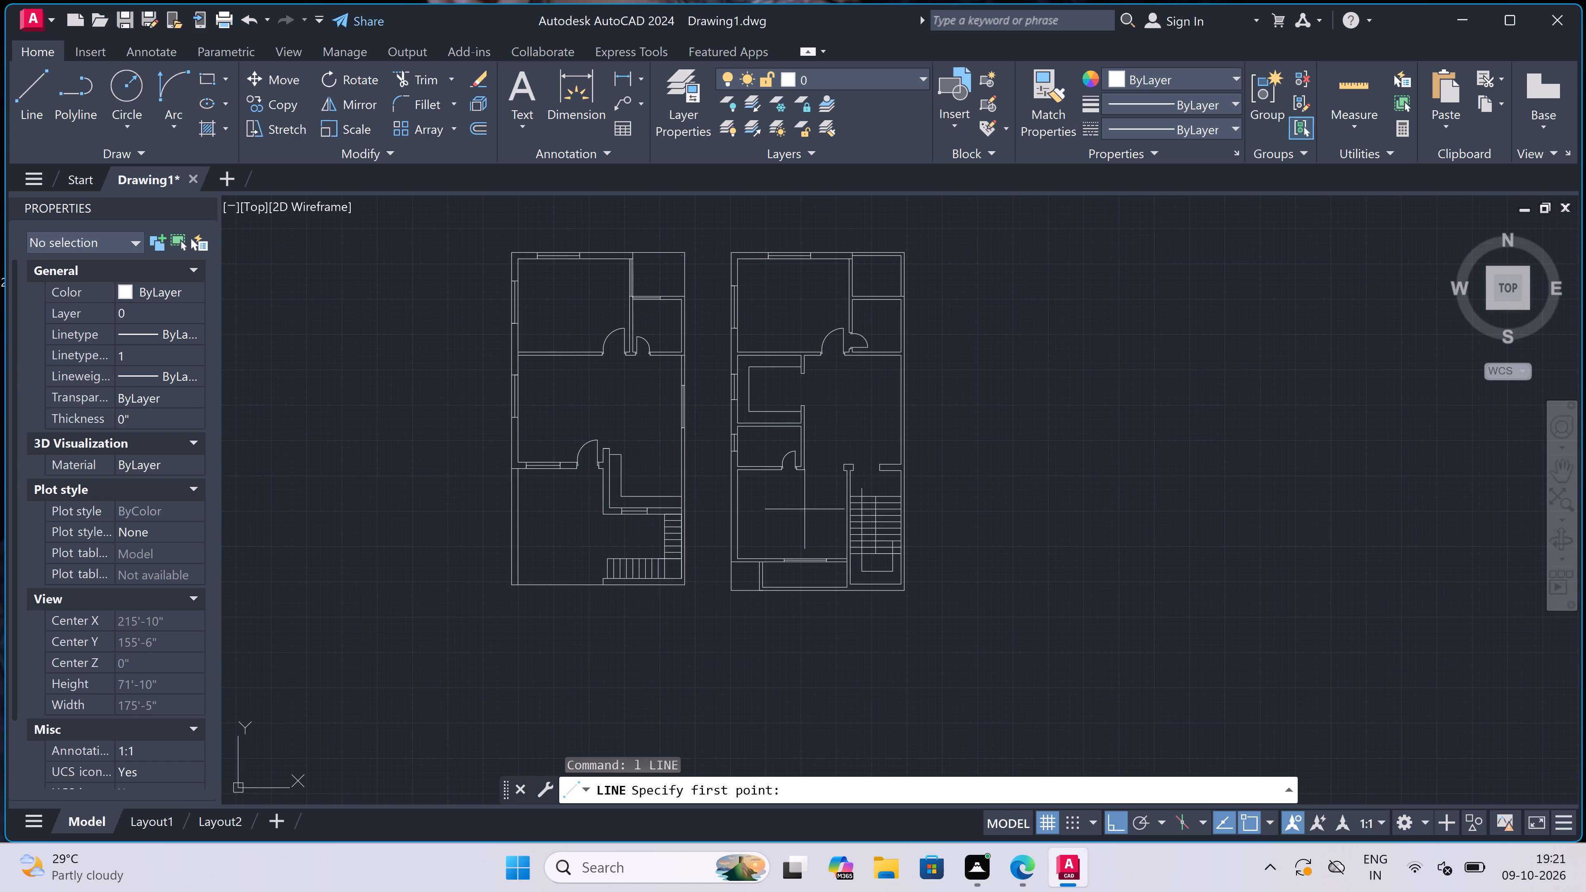
scroll(805, 507, down, 2)
scroll(787, 531, up, 2)
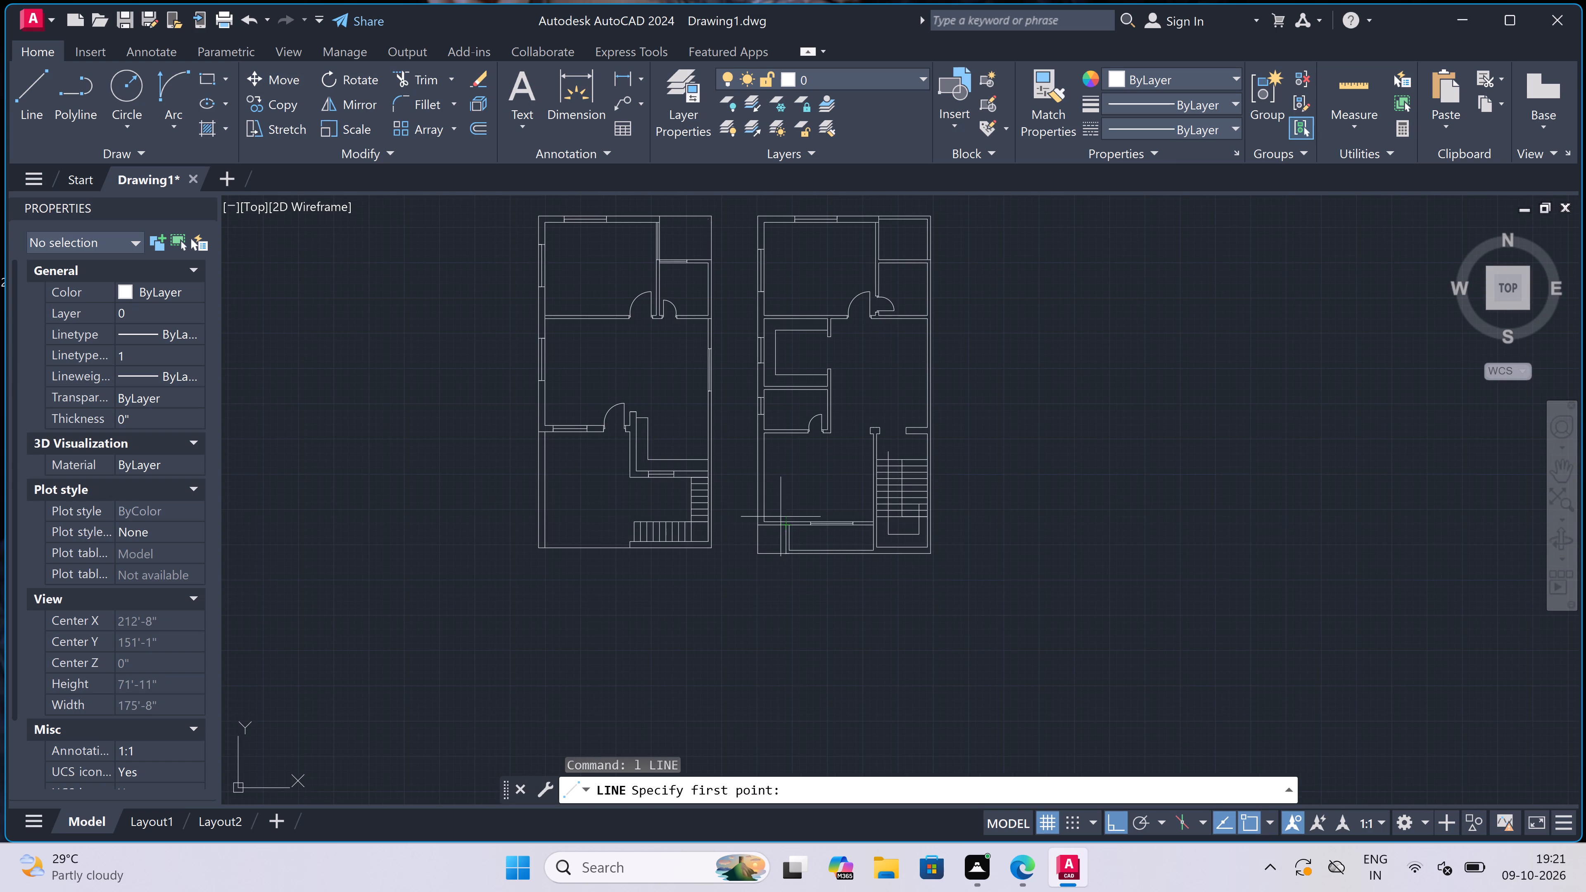
scroll(745, 420, down, 1)
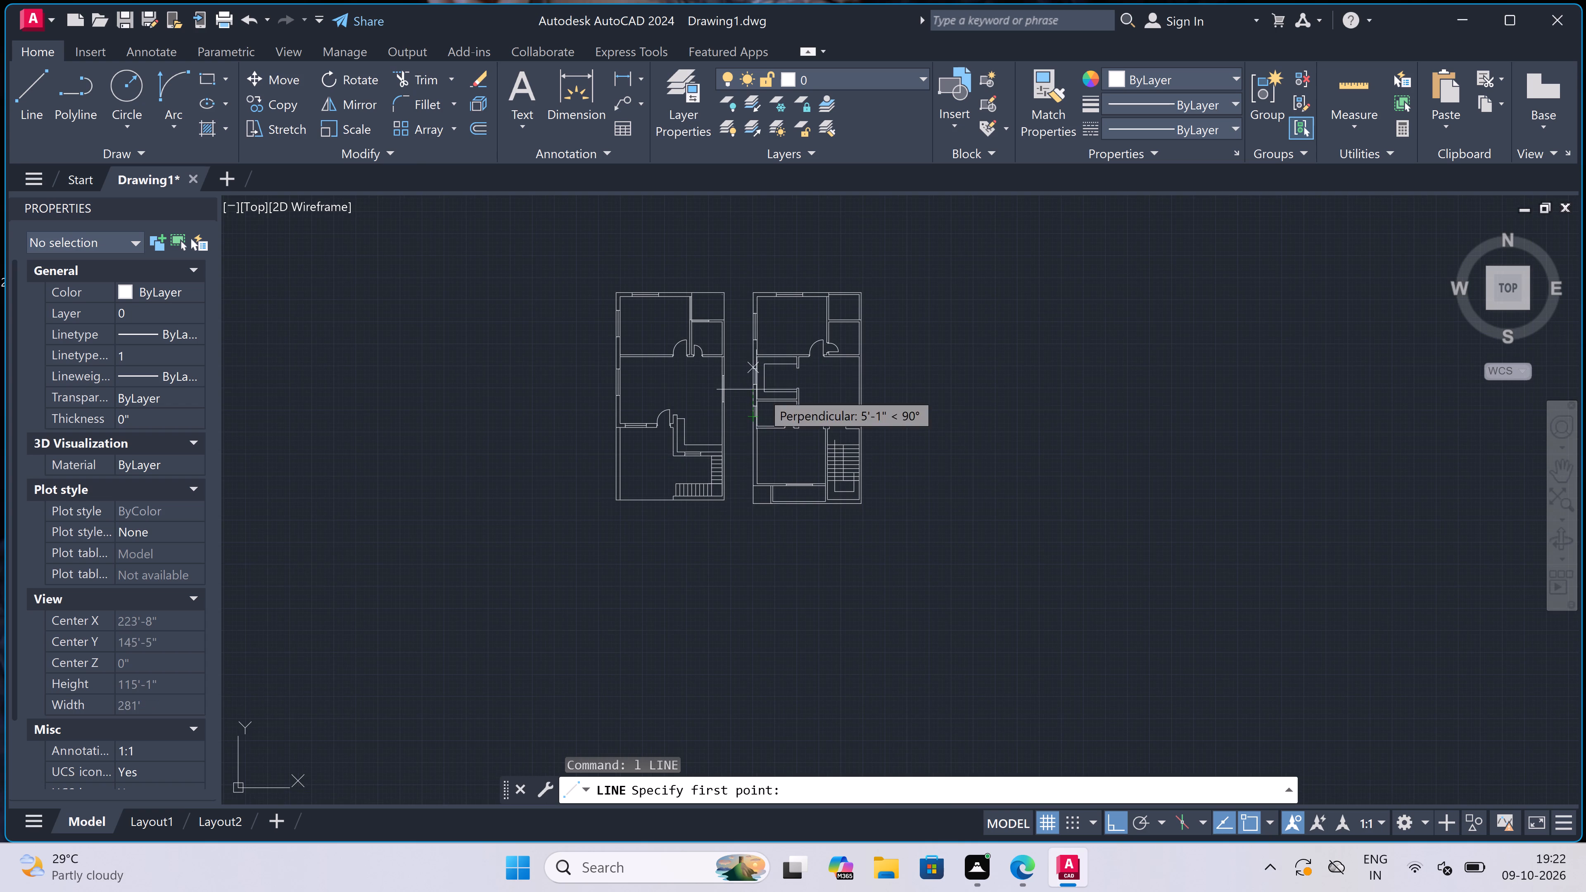
scroll(876, 374, up, 2)
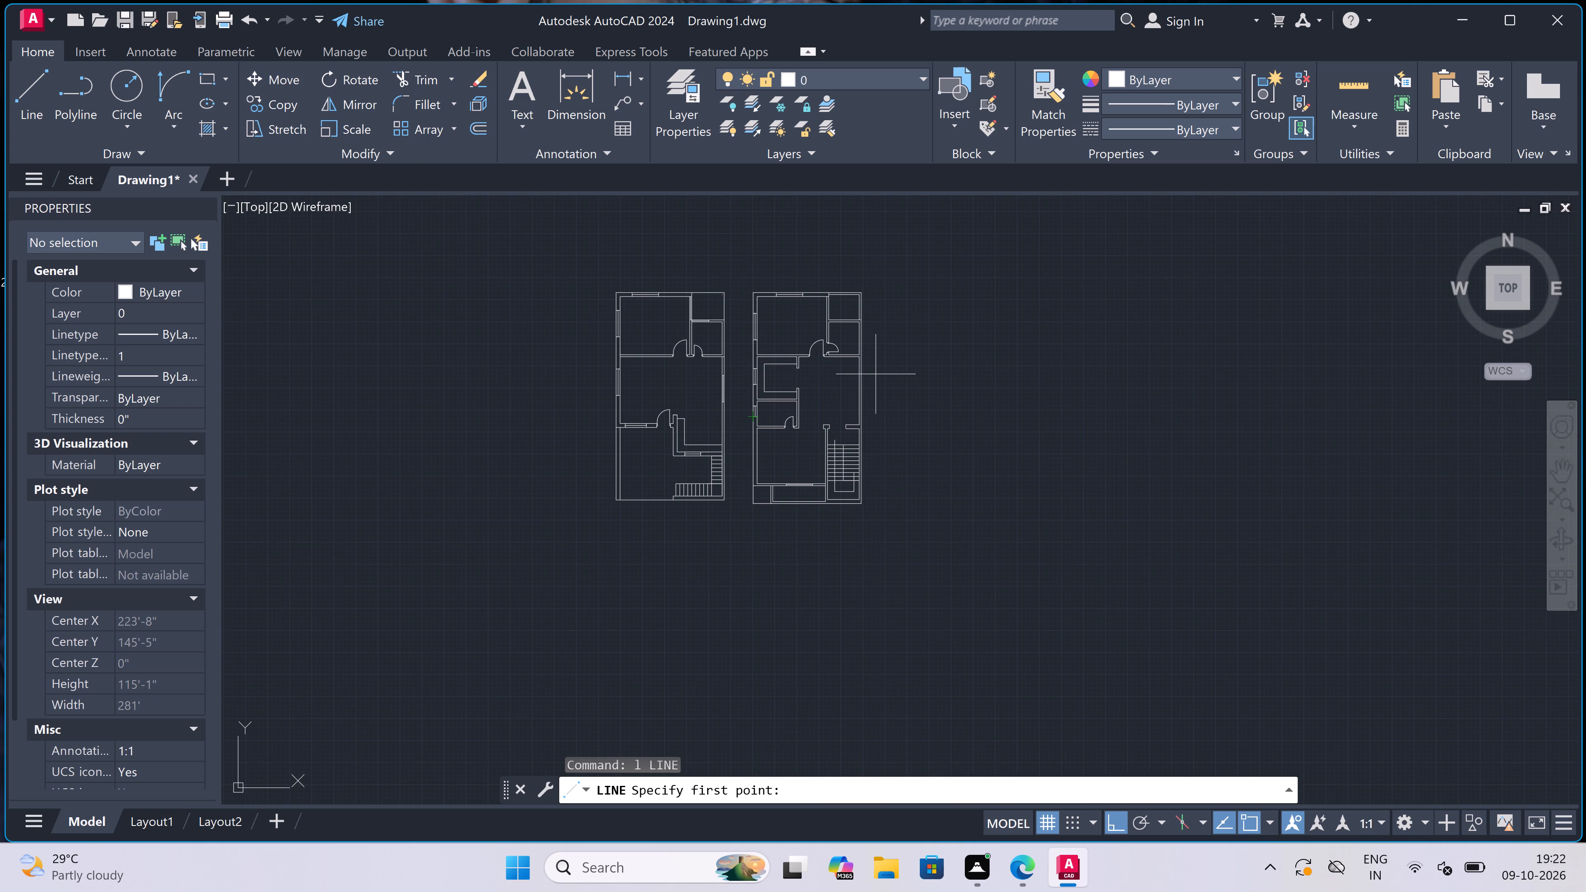
scroll(876, 374, up, 1)
scroll(795, 360, down, 1)
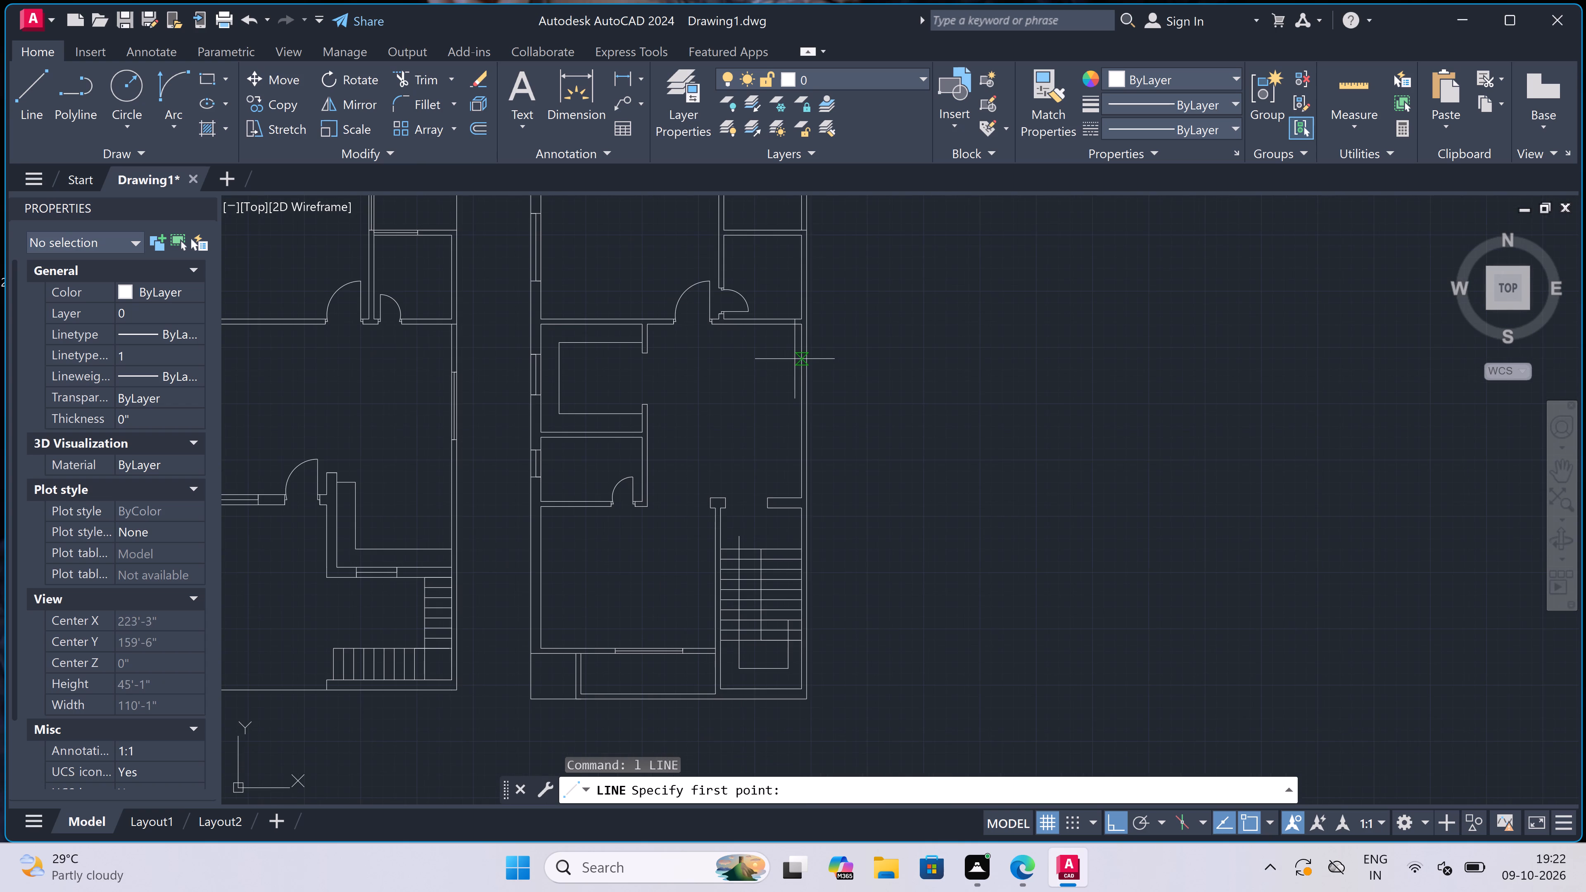
scroll(795, 359, up, 2)
drag(808, 368, 813, 366)
scroll(831, 365, up, 2)
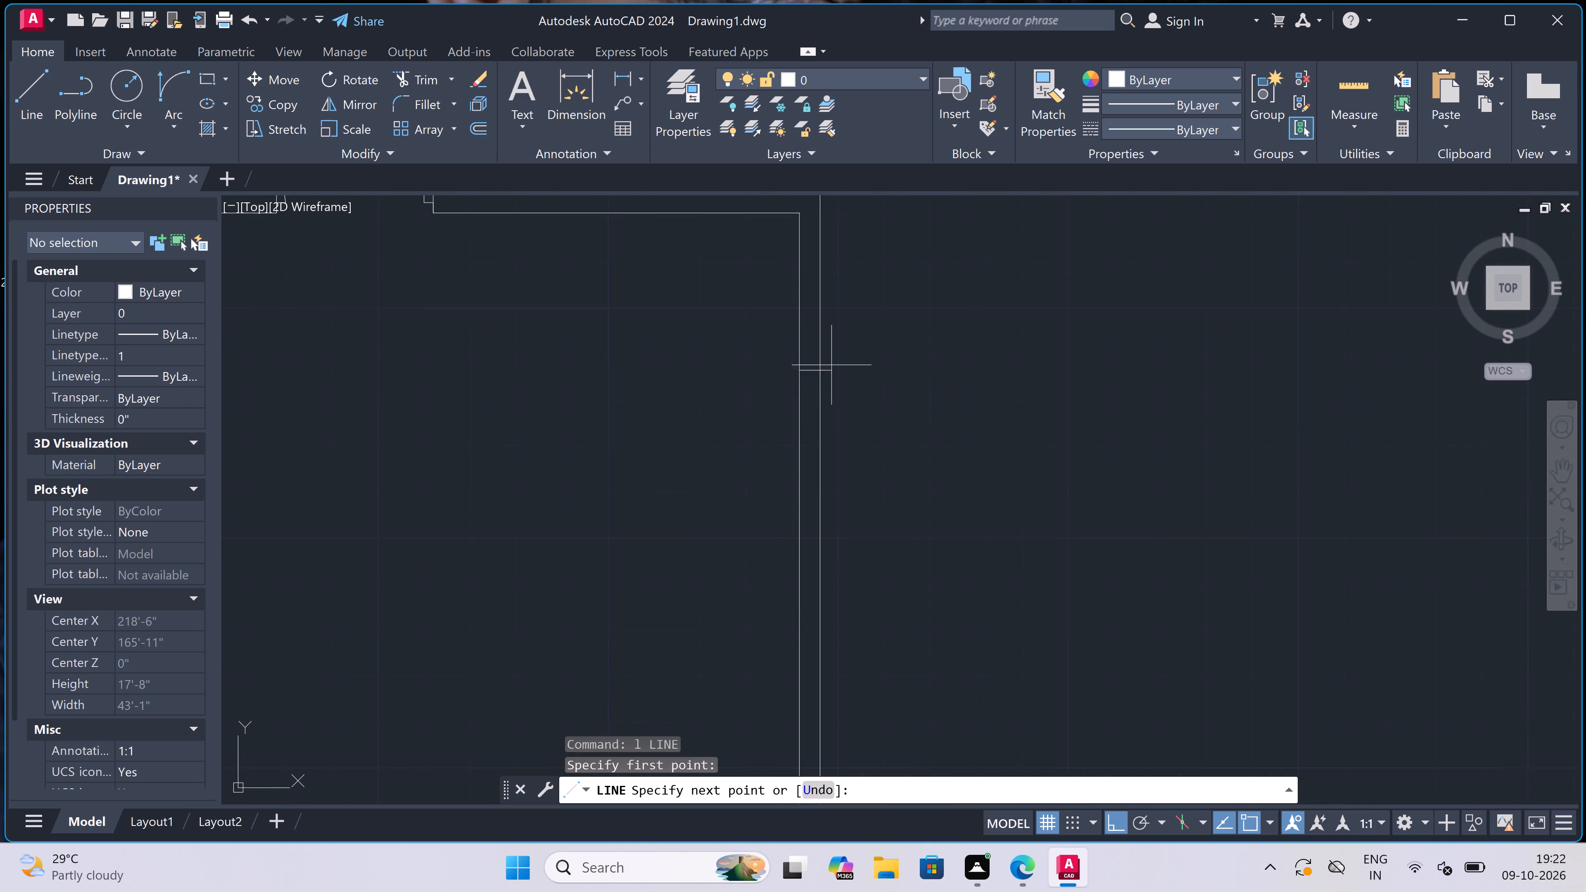
click(809, 373)
Draw a 5' window line south from the jamb's midpoint inside the east wall and close it with a second jamb across the wall.
scroll(800, 376, up, 1)
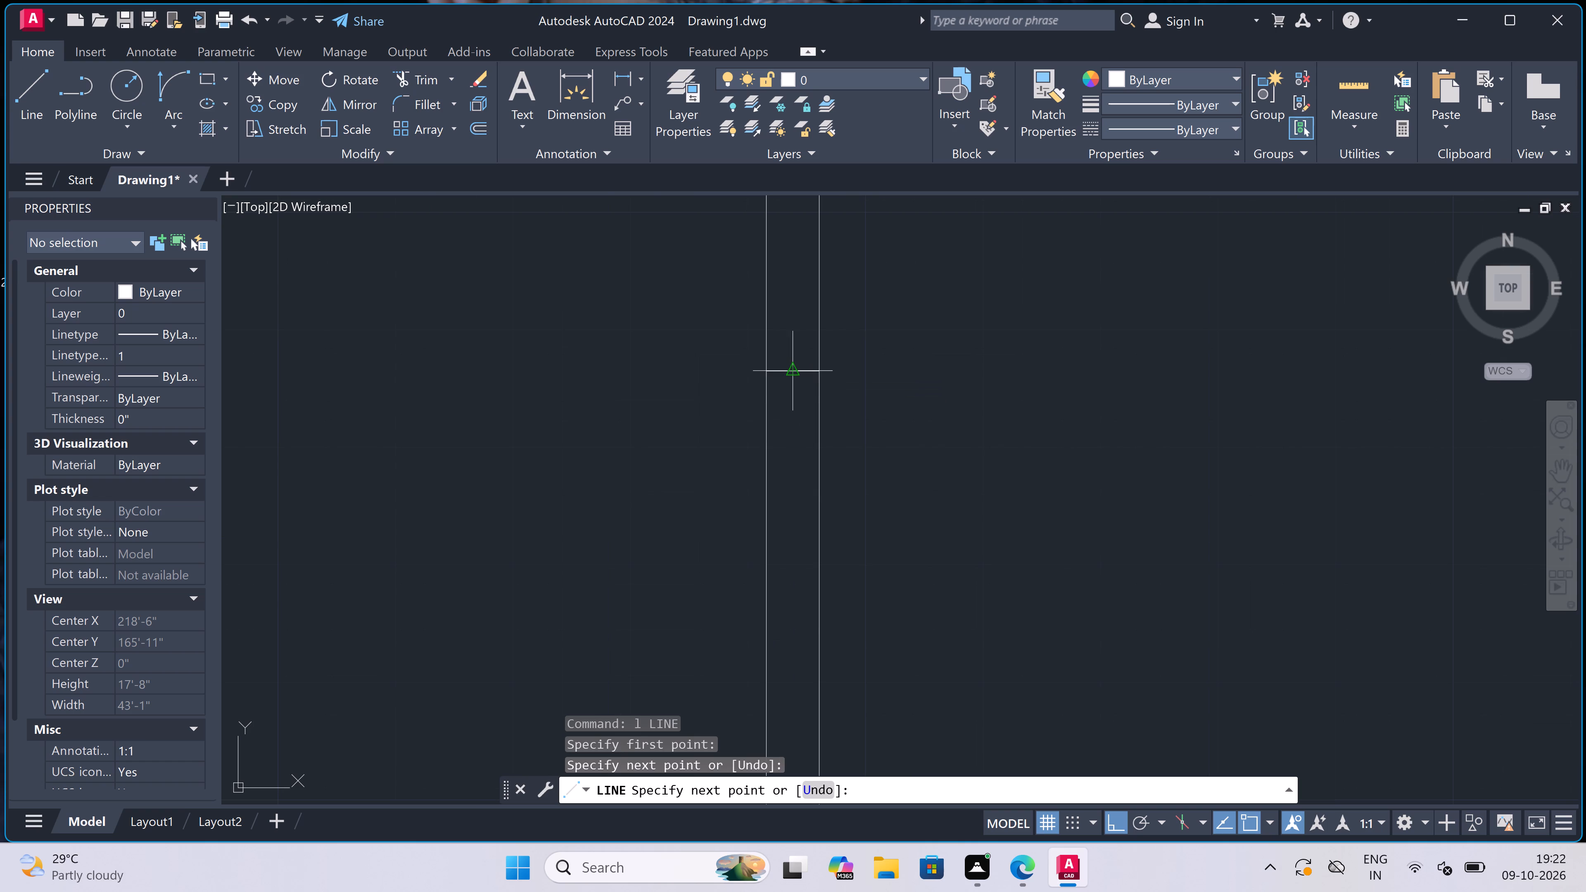
click(798, 375)
text(5')
key(space)
scroll(791, 591, down, 5)
scroll(787, 641, up, 3)
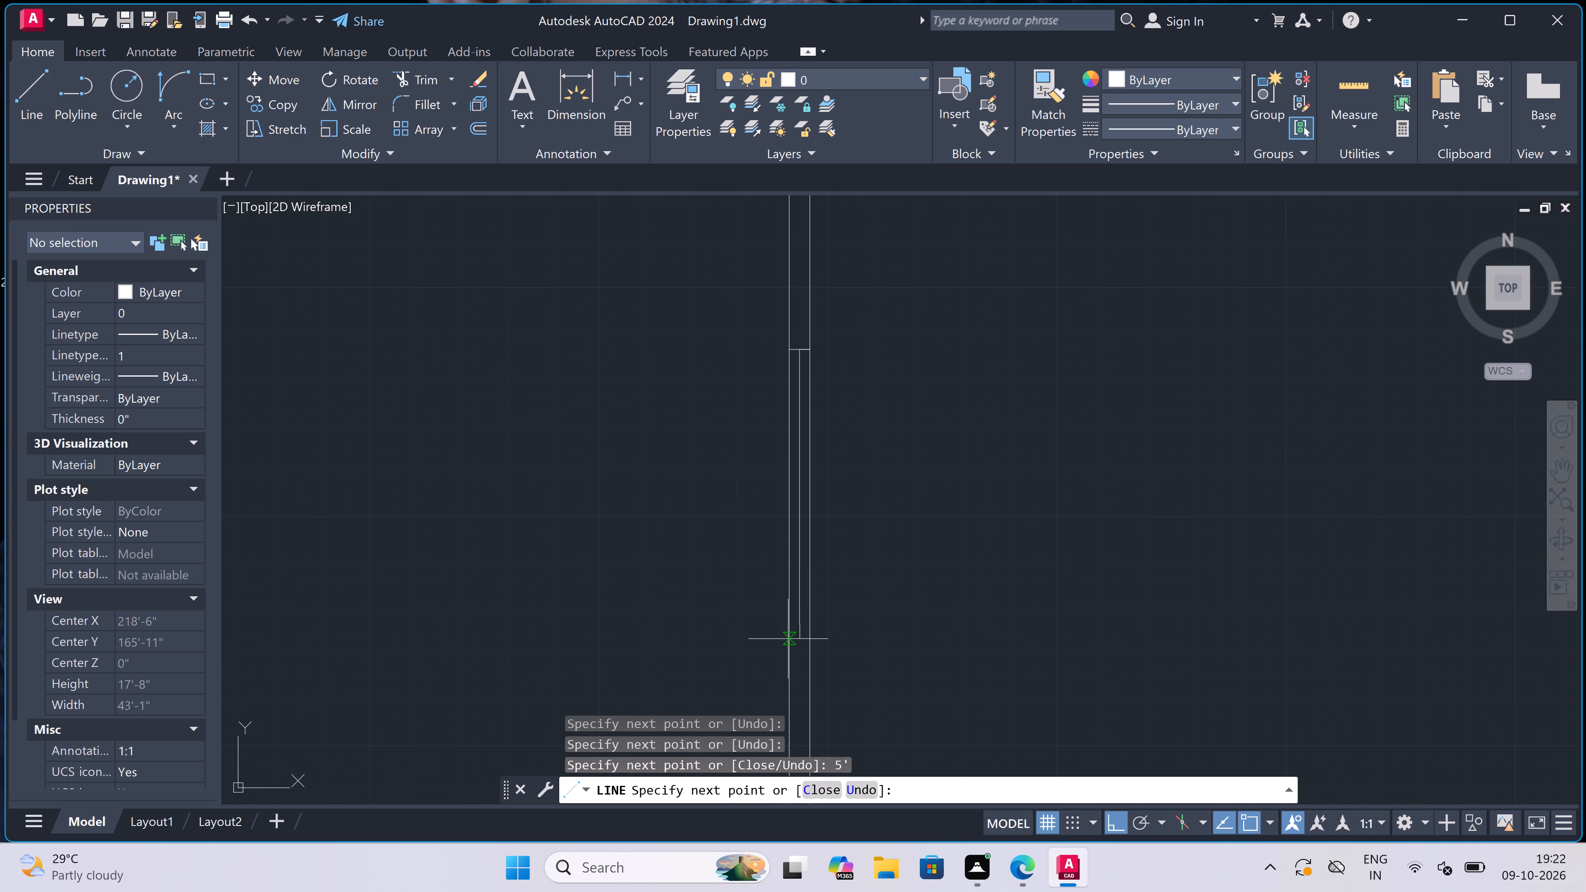
scroll(791, 638, up, 3)
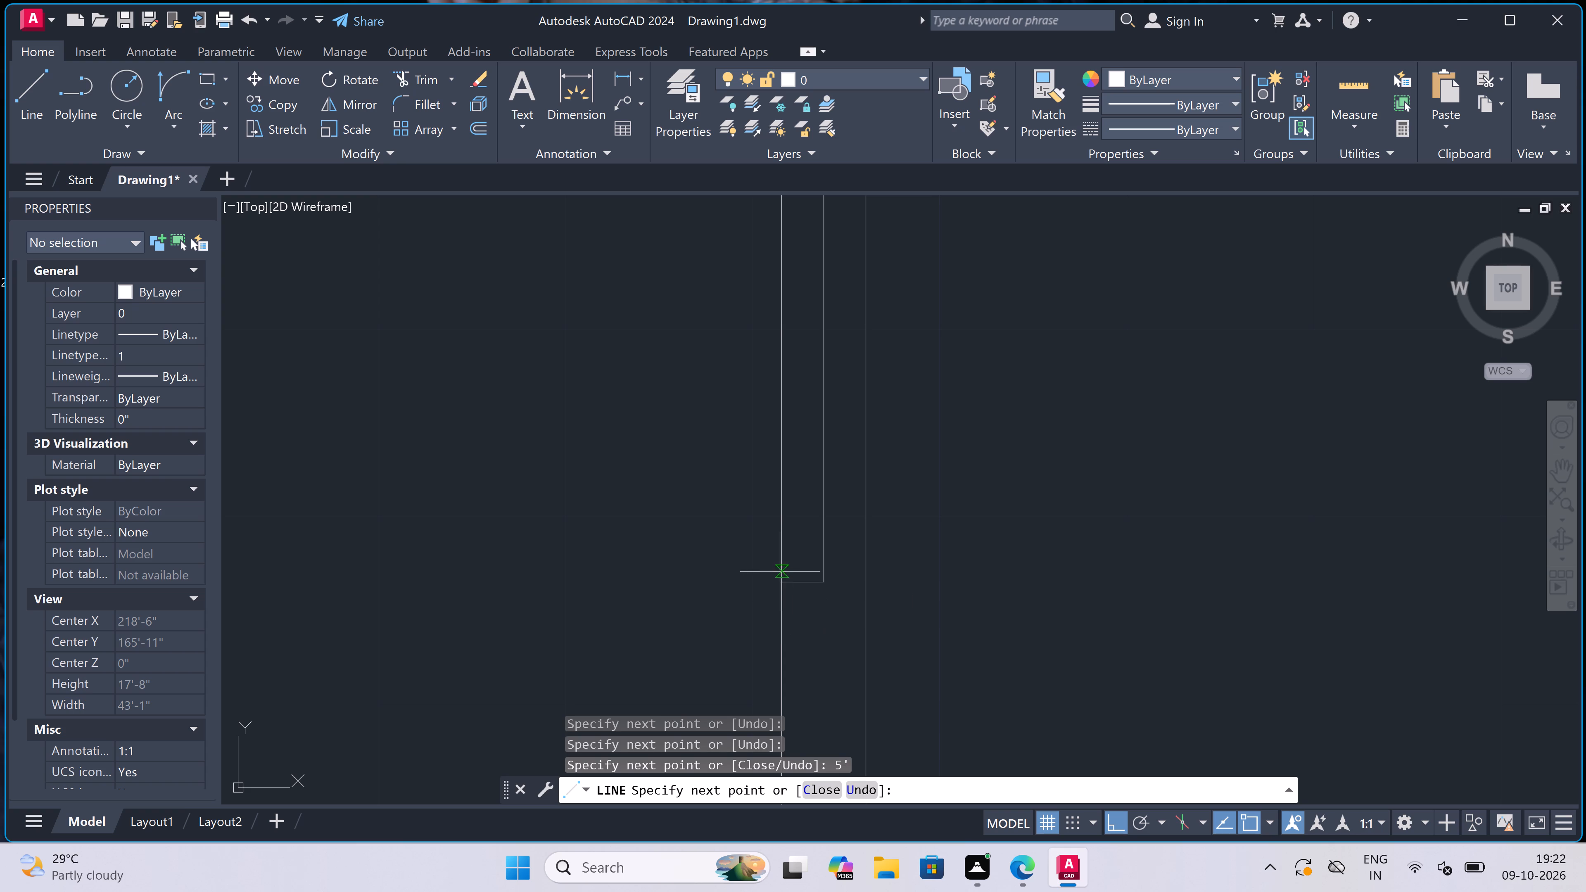
click(779, 583)
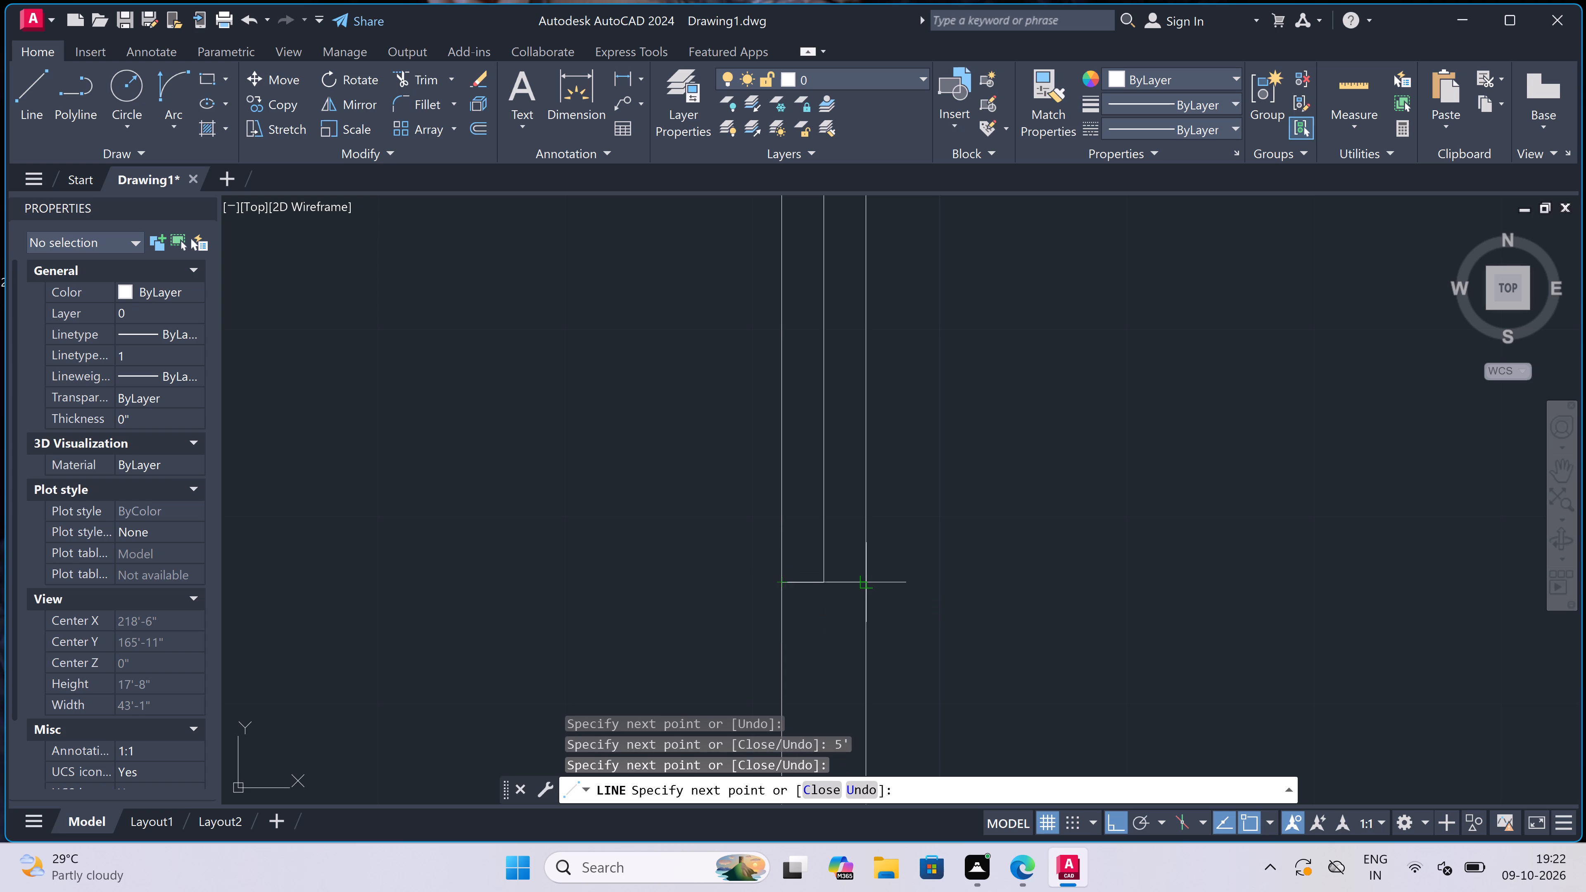
click(864, 582)
key(Escape)
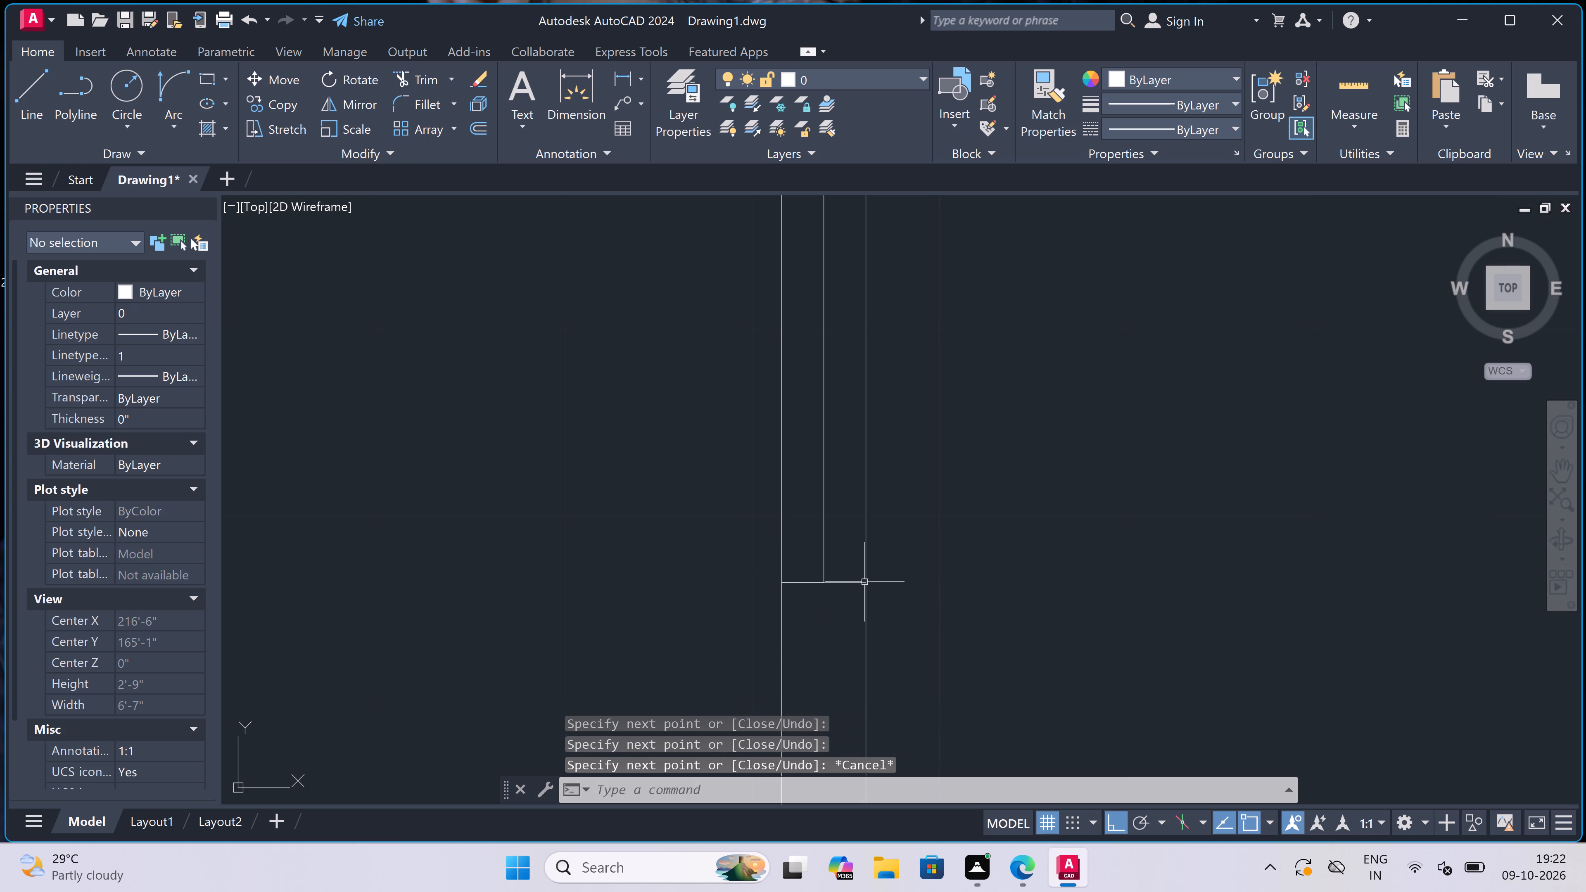
Draw a jamb line across the second plan's east wall near the north end of the small room with the door.
key(space)
scroll(742, 640, down, 2)
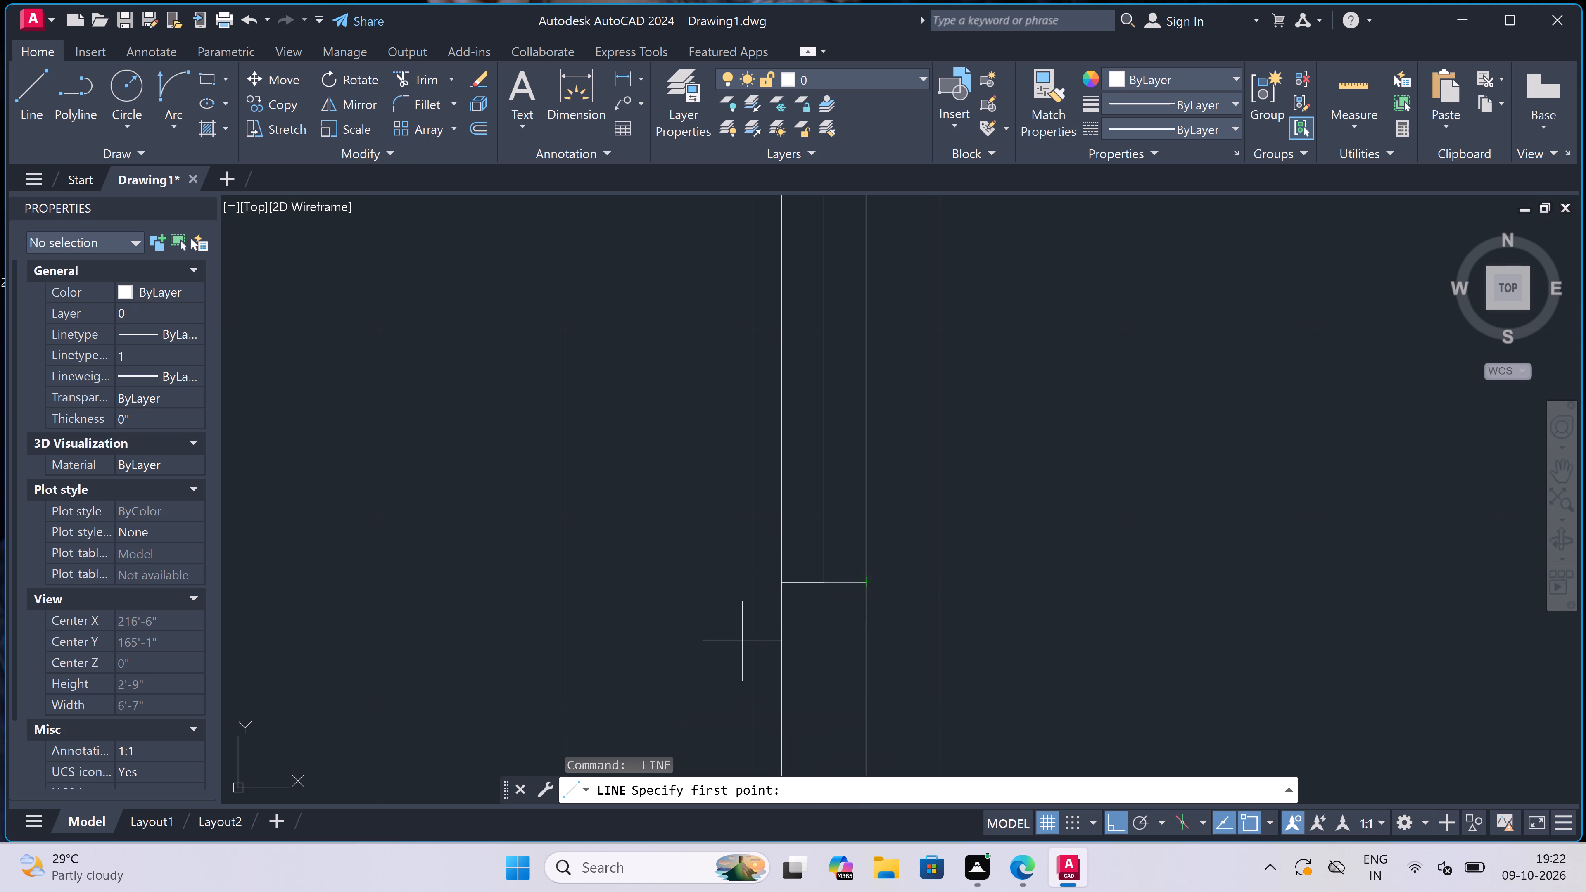
scroll(742, 640, down, 4)
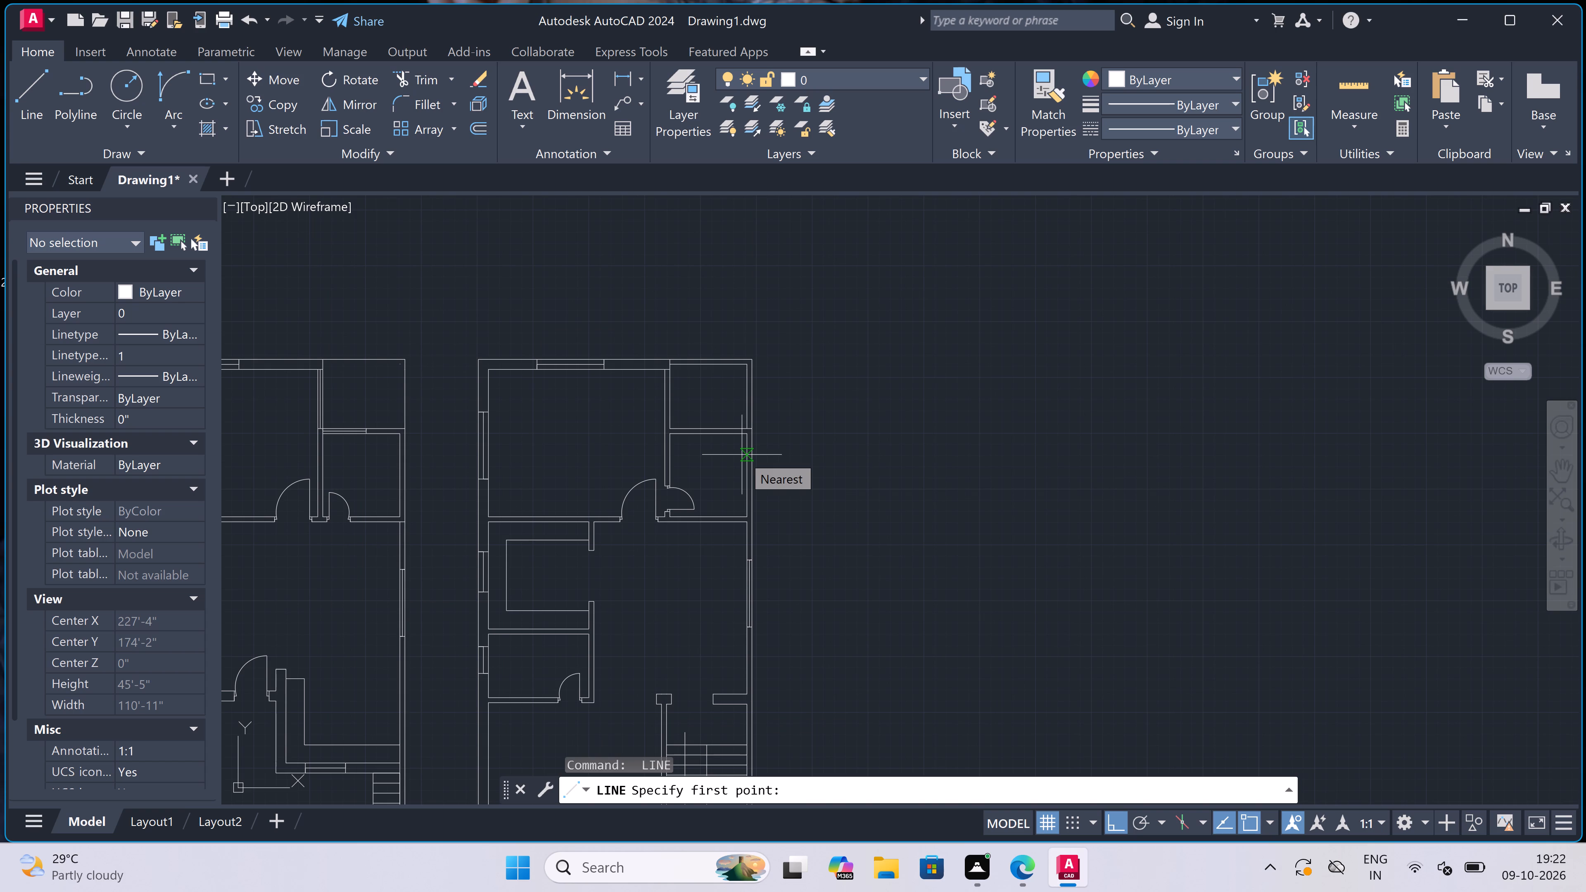
scroll(742, 455, up, 1)
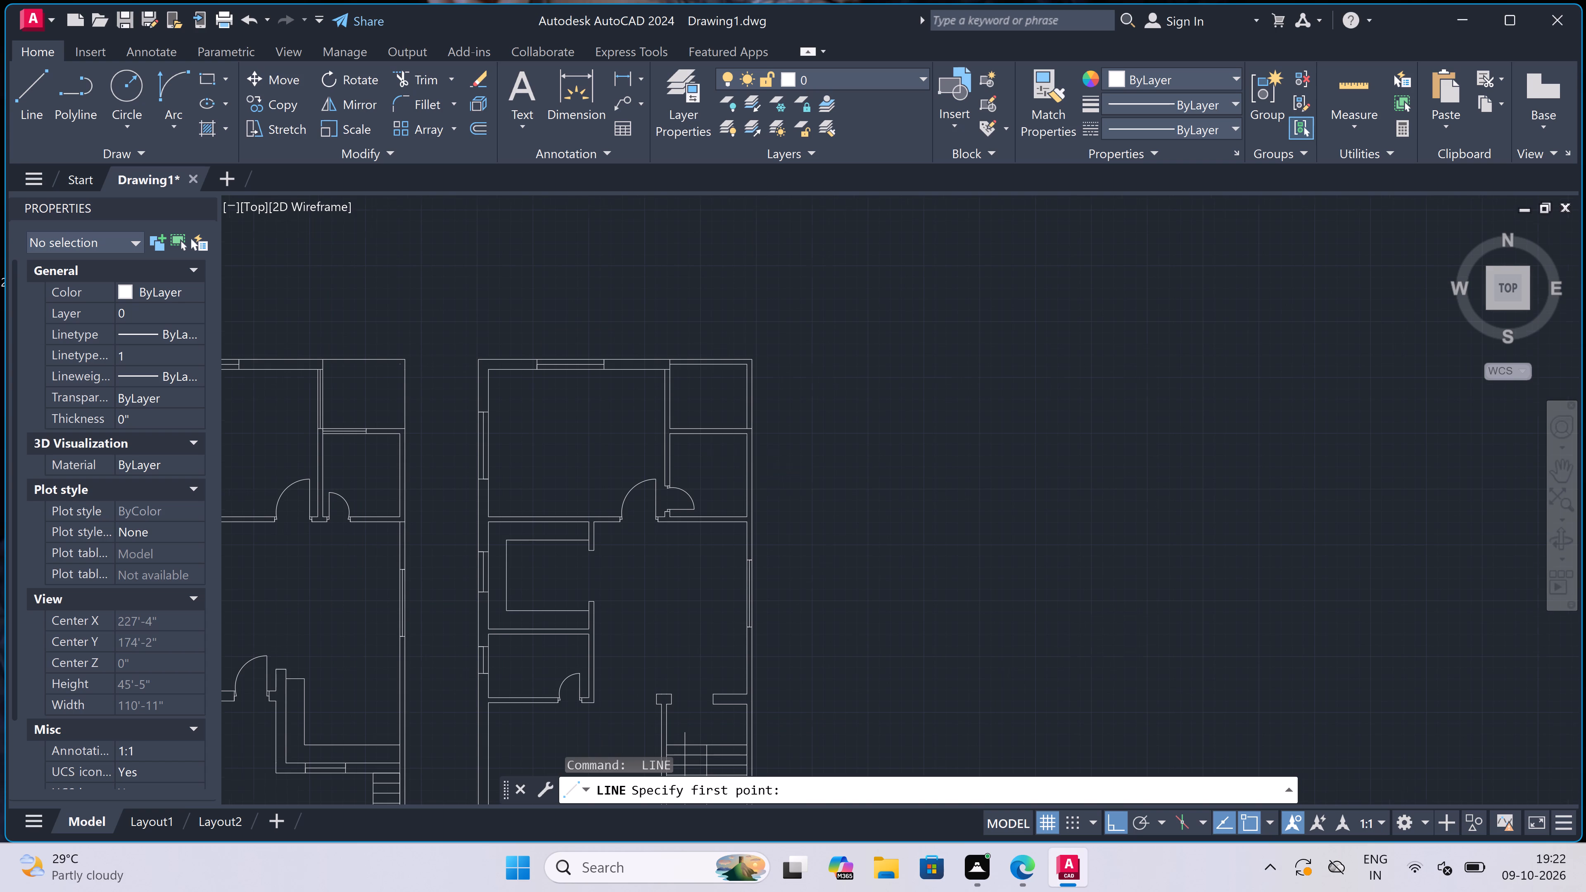
scroll(742, 455, up, 1)
click(755, 449)
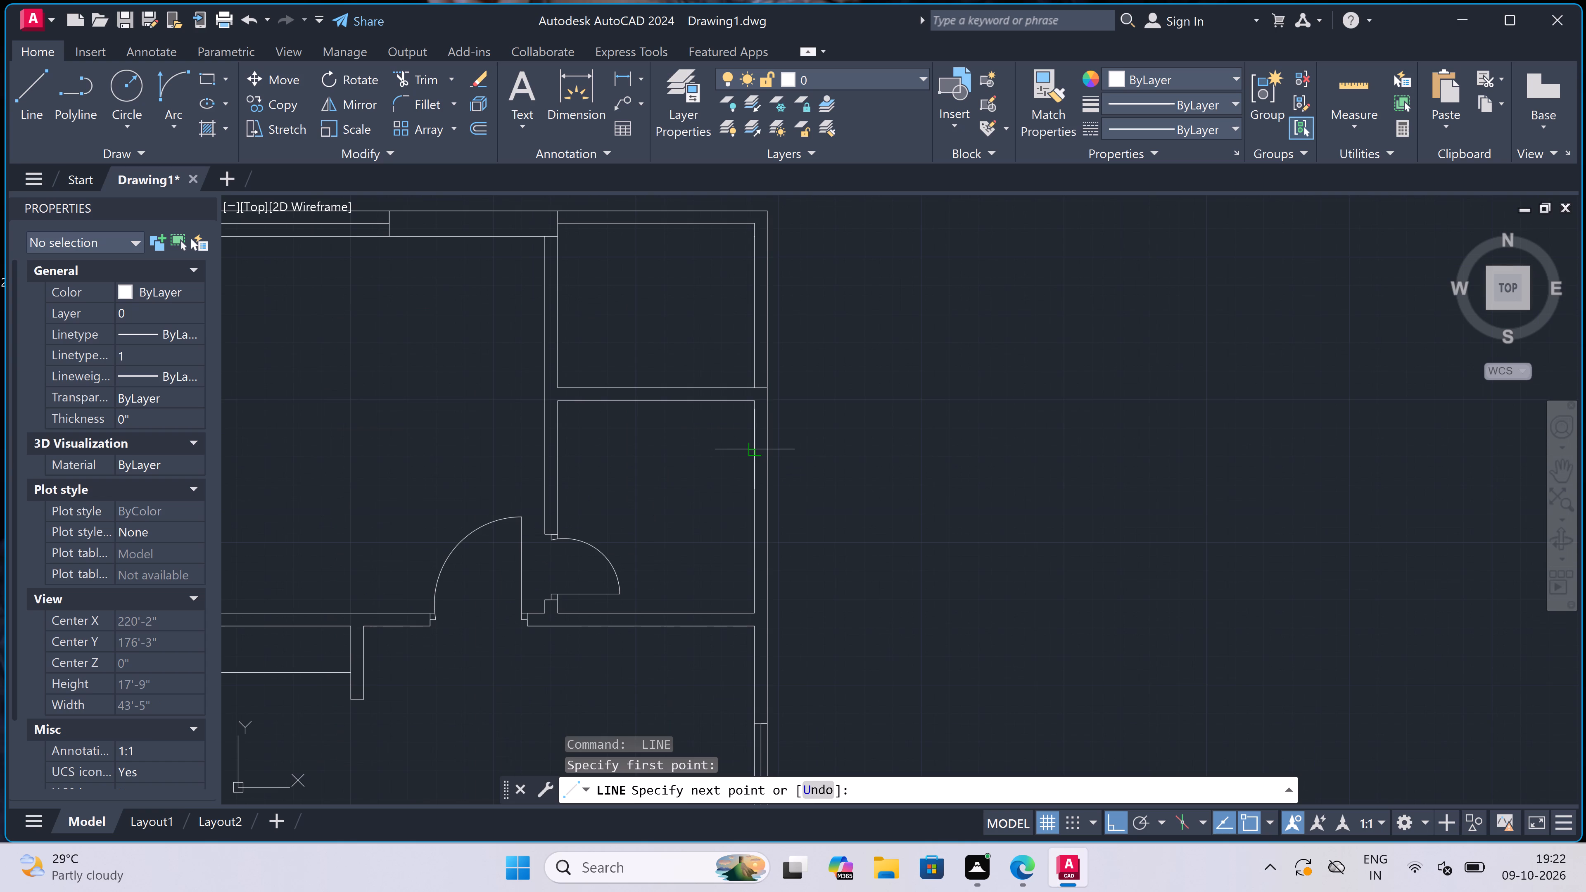
scroll(765, 450, up, 3)
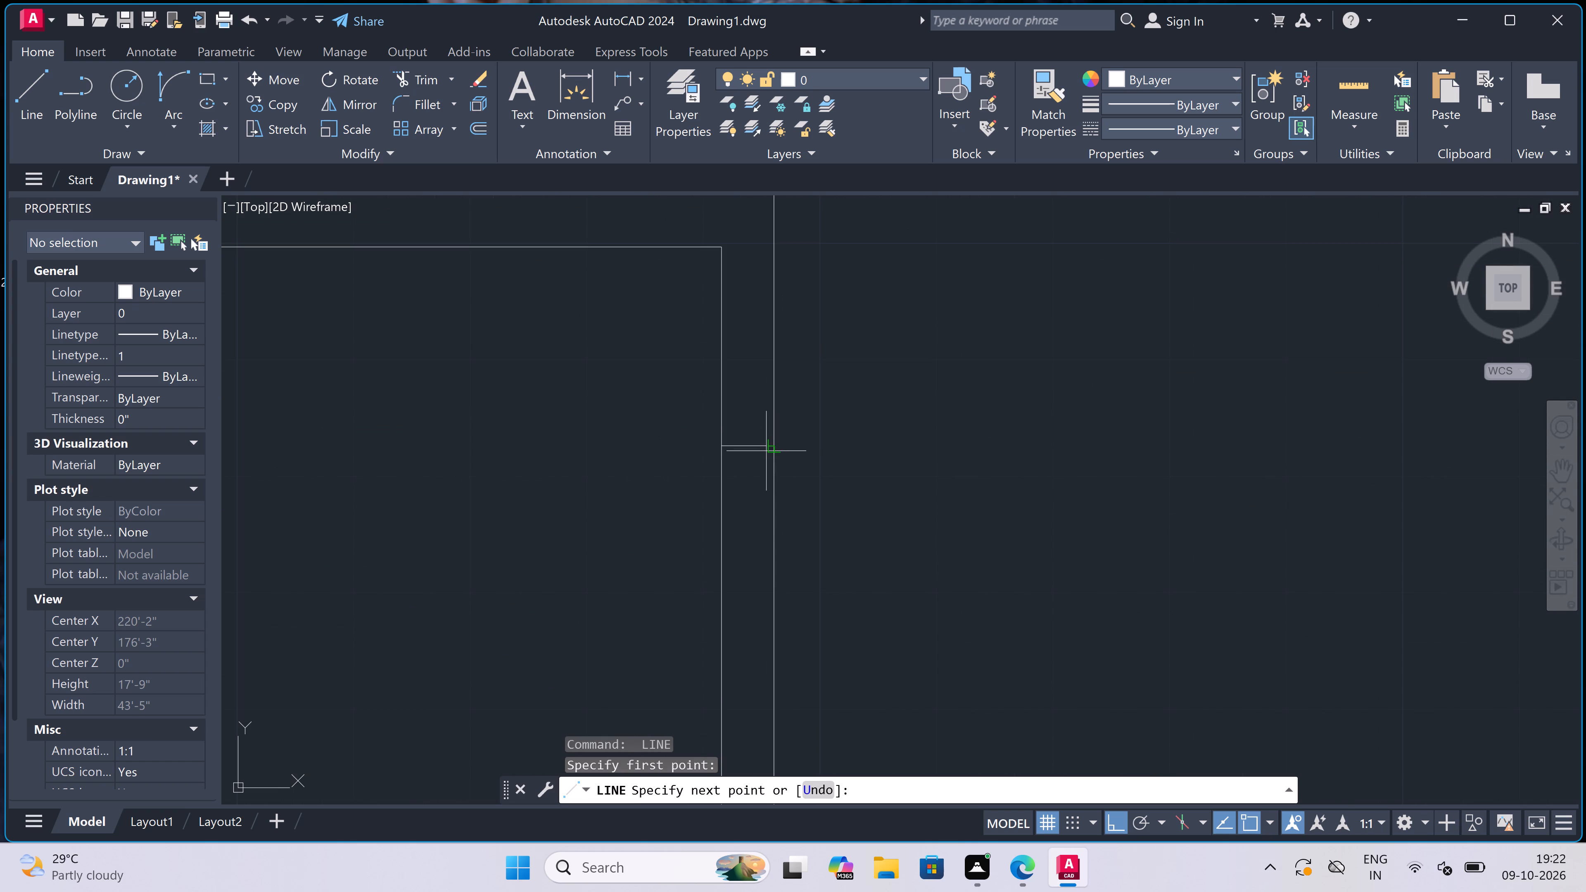
click(769, 447)
Draw a 2' window line south from this jamb's midpoint and finish it with a jamb line across the full wall thickness.
scroll(755, 451, up, 1)
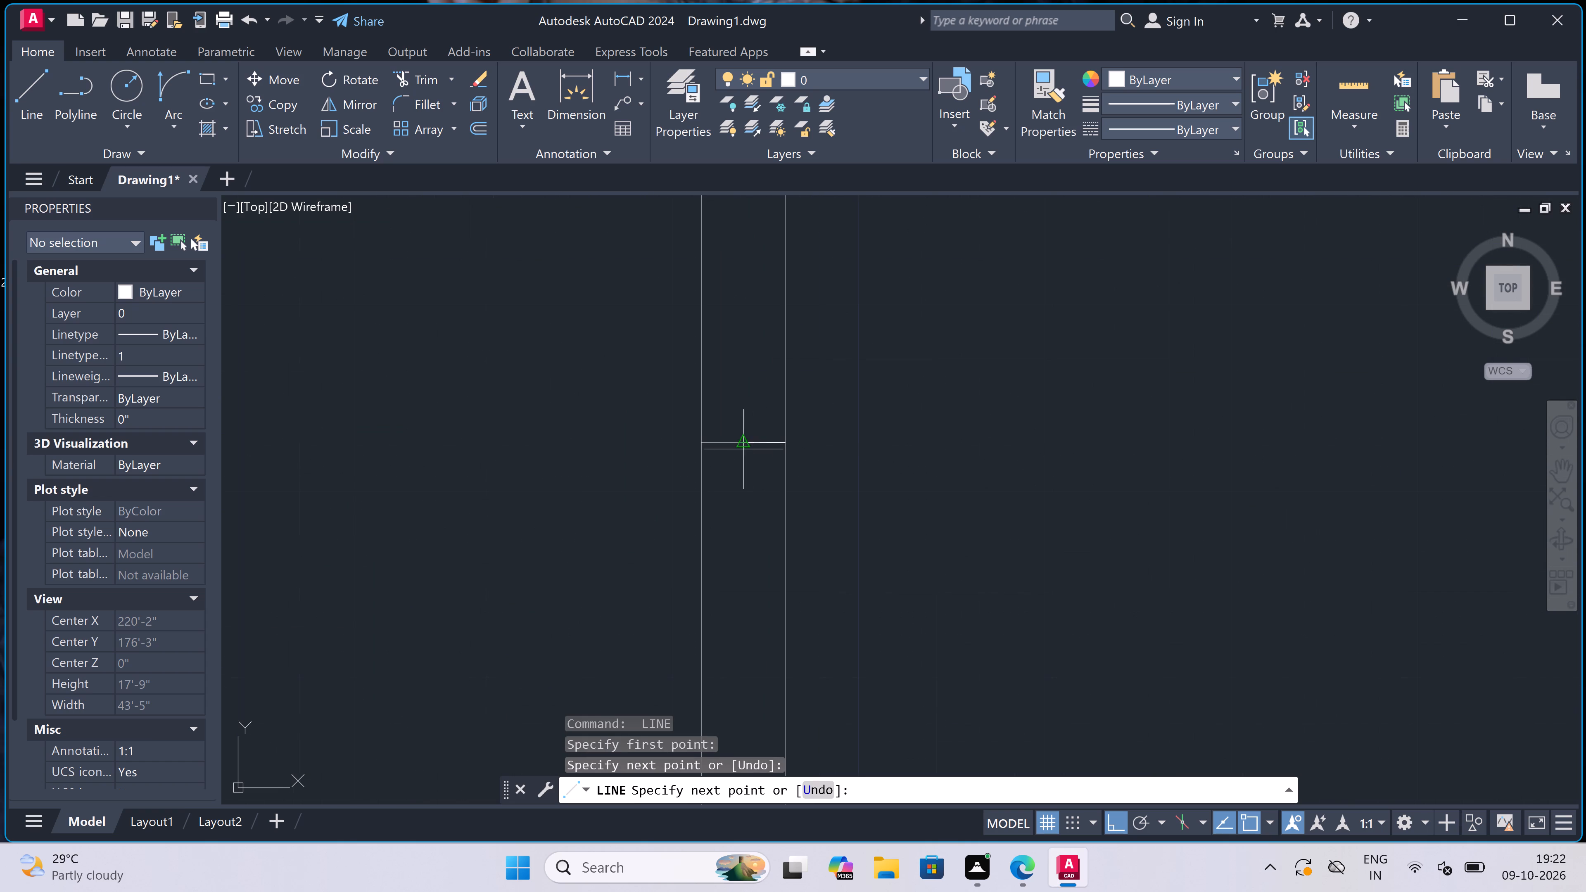
click(744, 445)
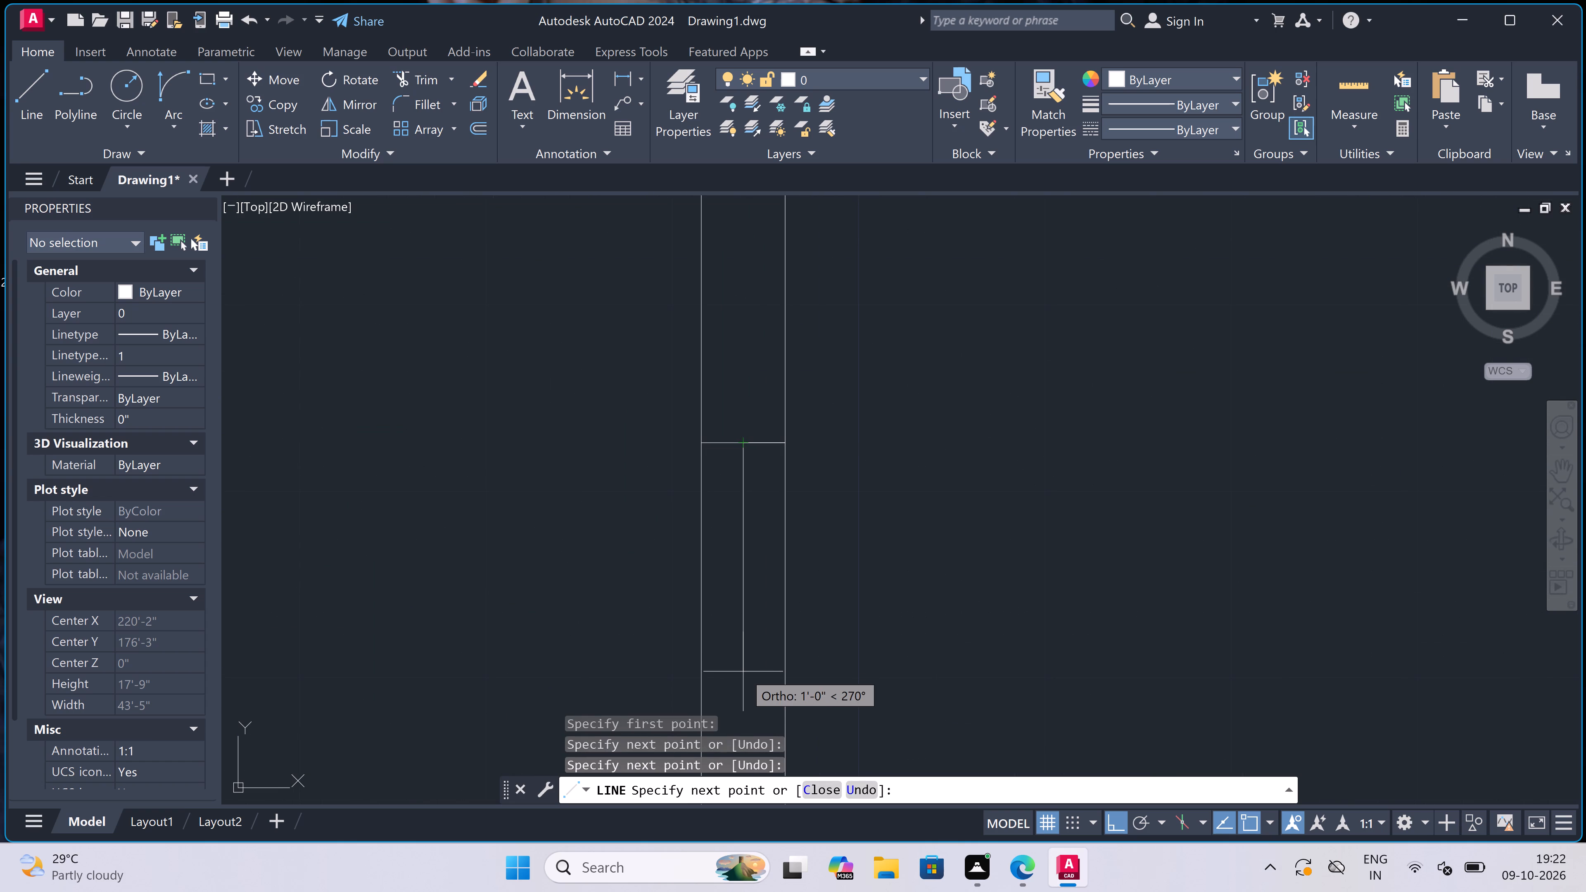
text(2')
key(space)
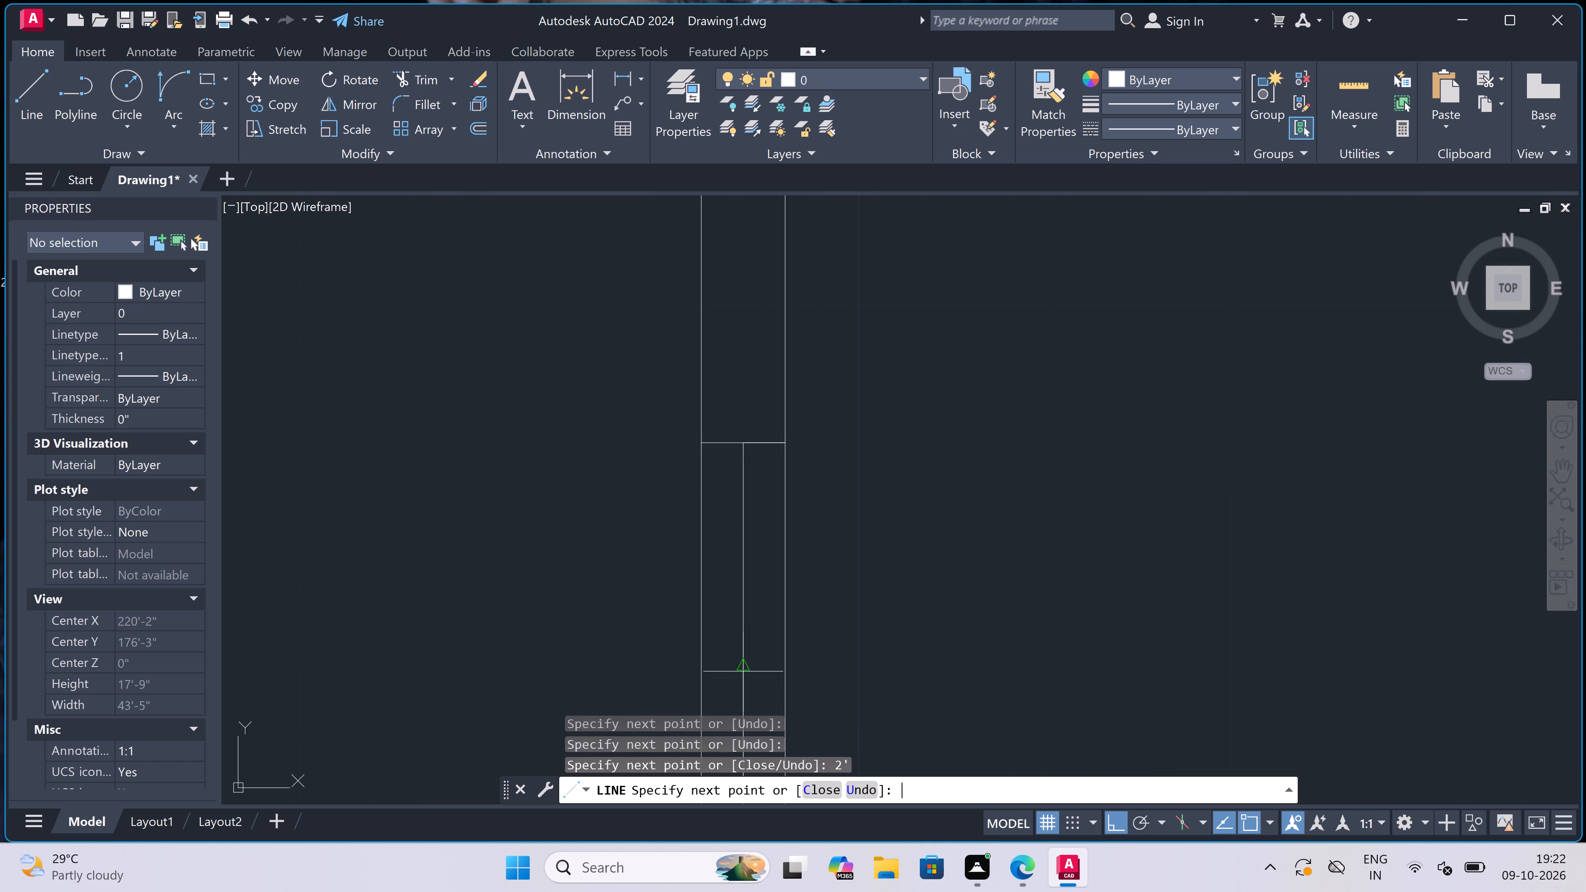
scroll(743, 671, down, 3)
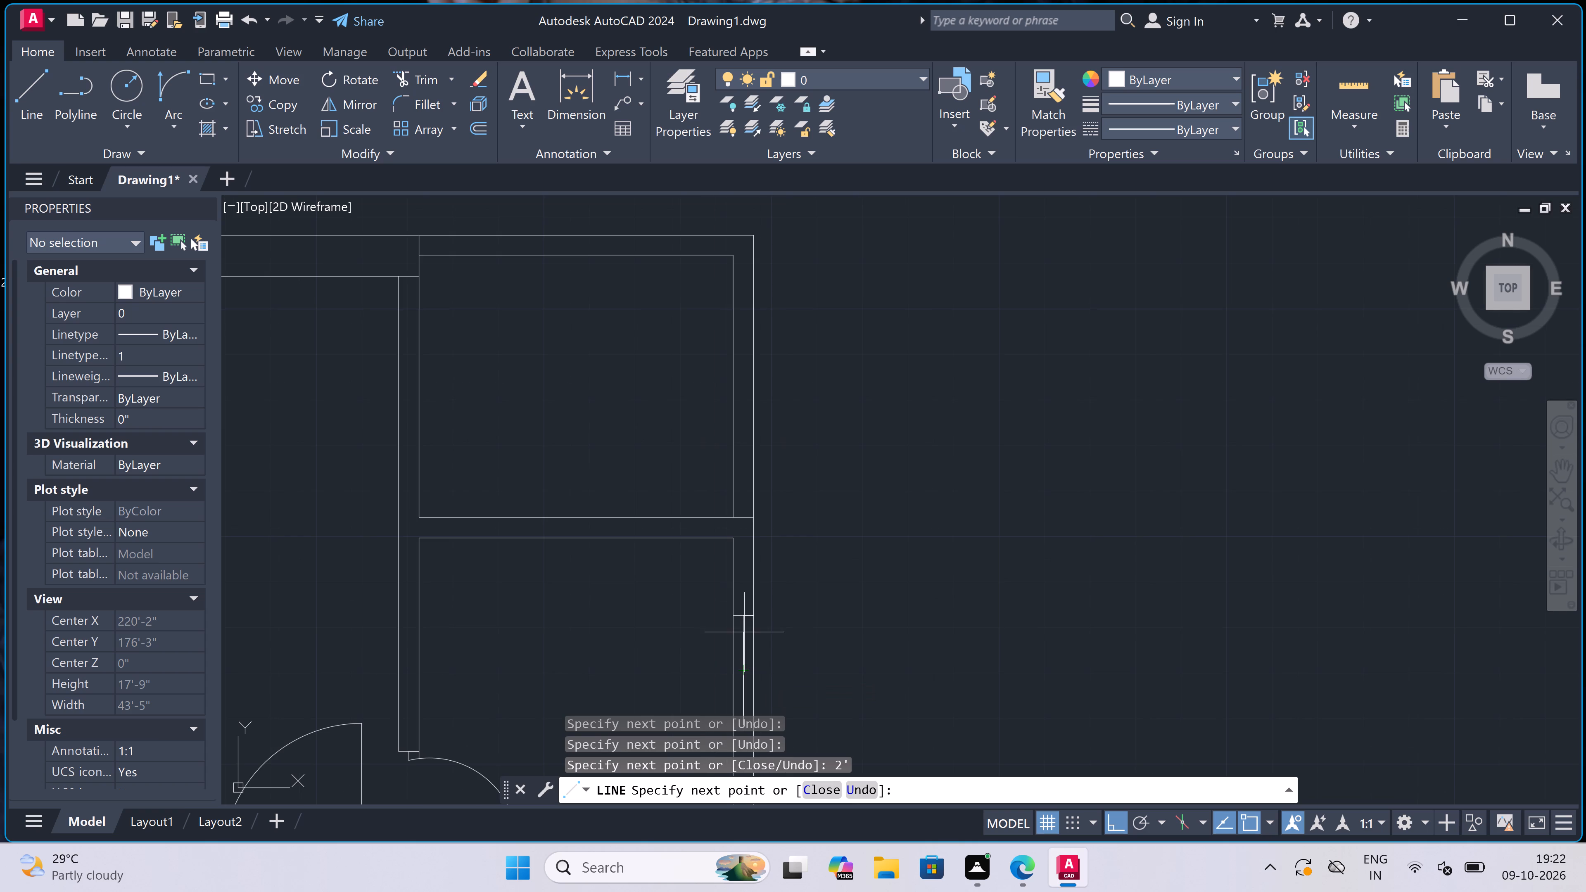
scroll(744, 586, down, 3)
scroll(738, 628, up, 3)
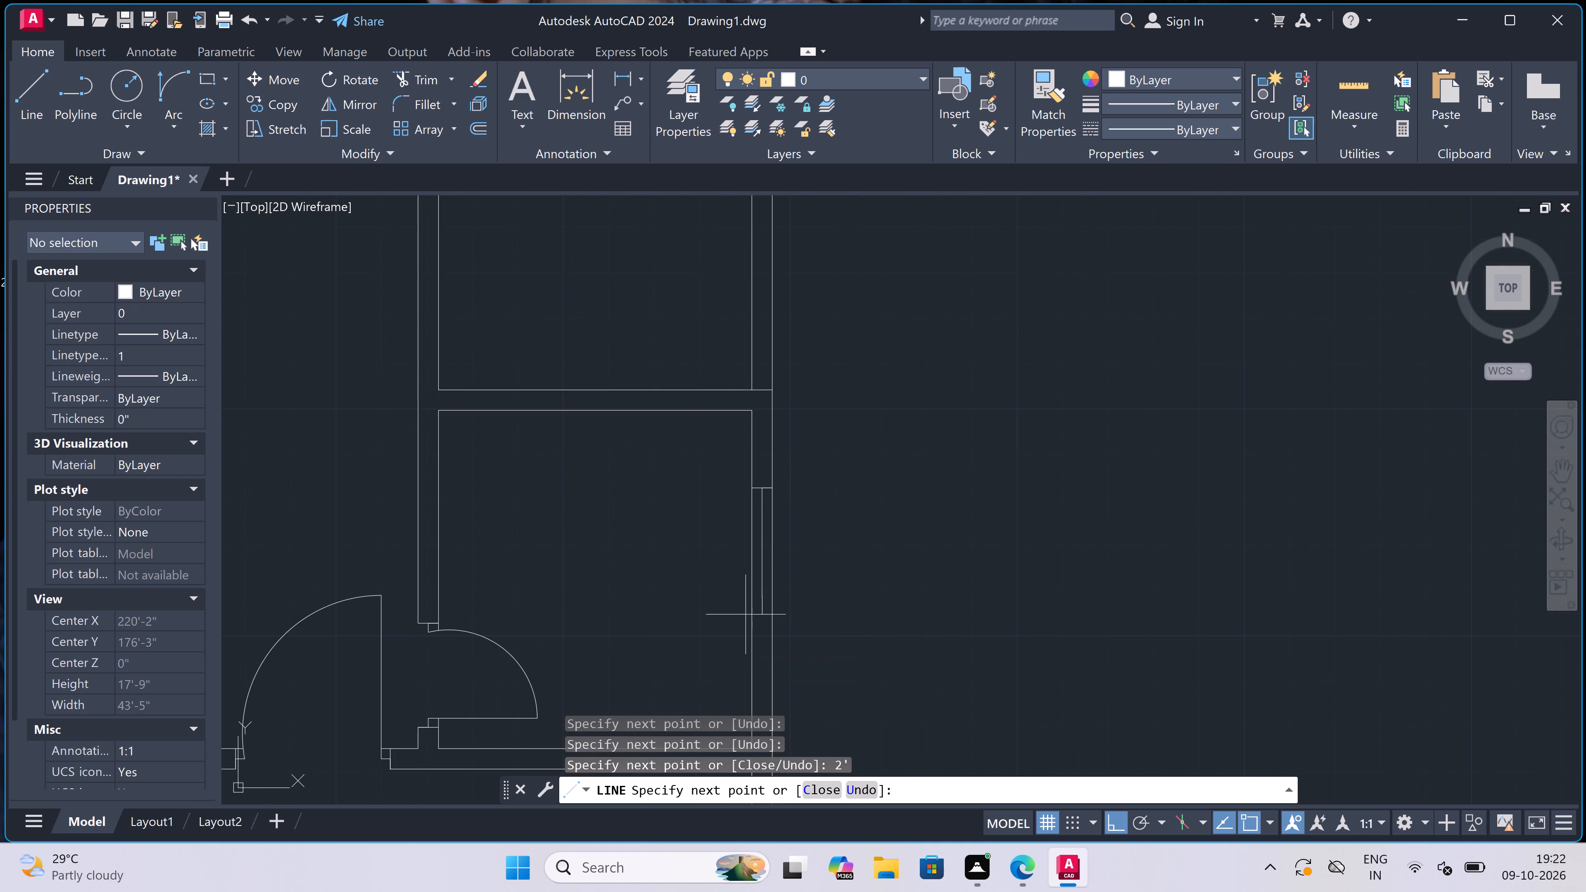
scroll(755, 601, up, 3)
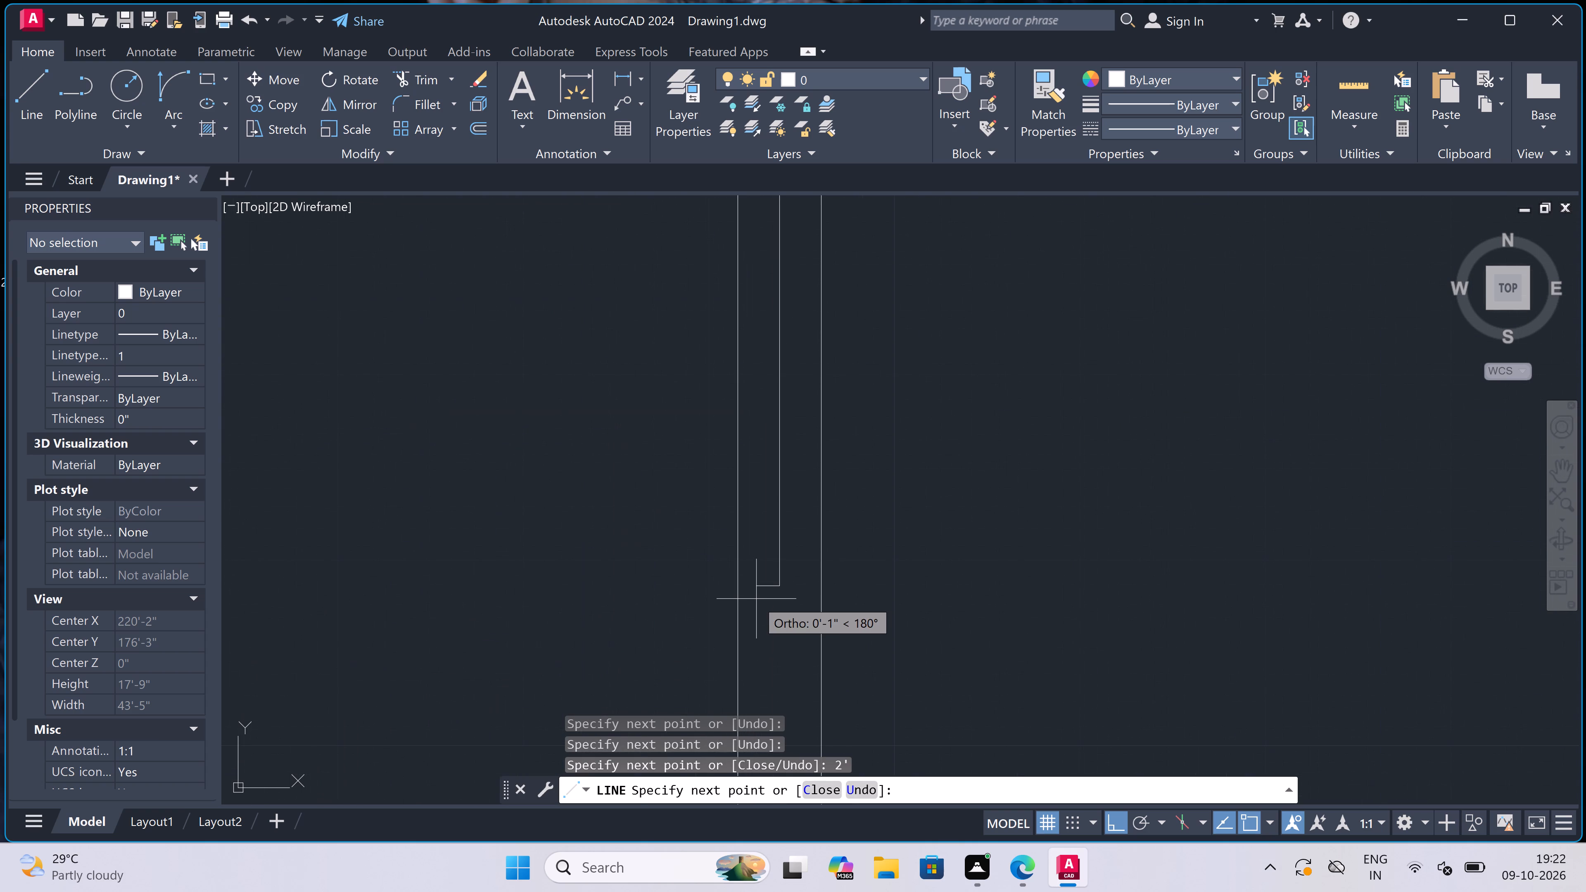
click(741, 587)
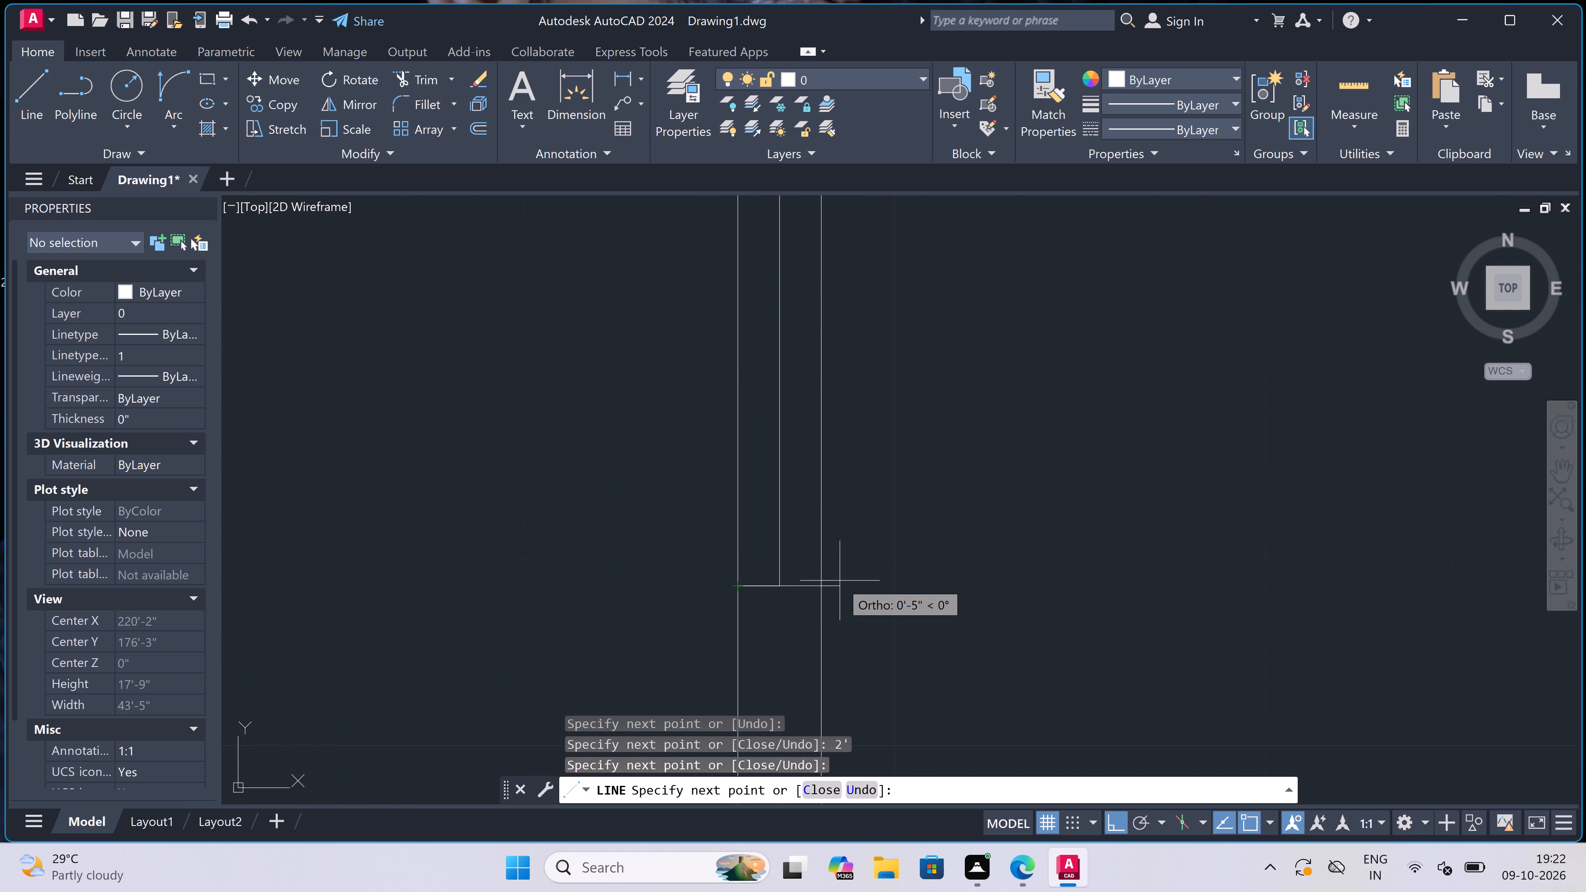
click(815, 582)
key(Escape)
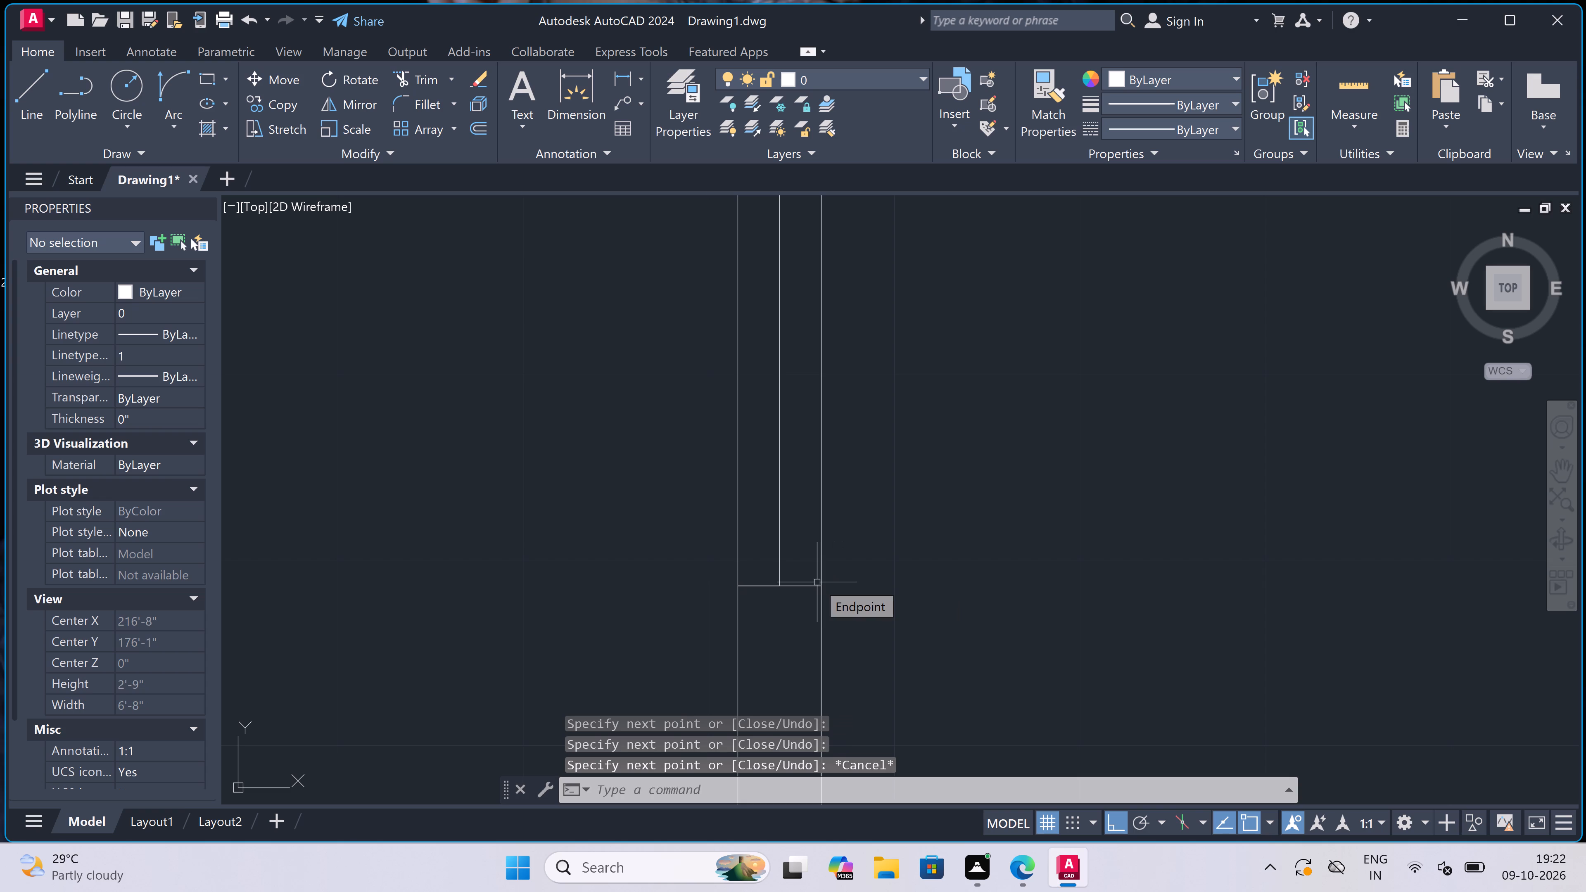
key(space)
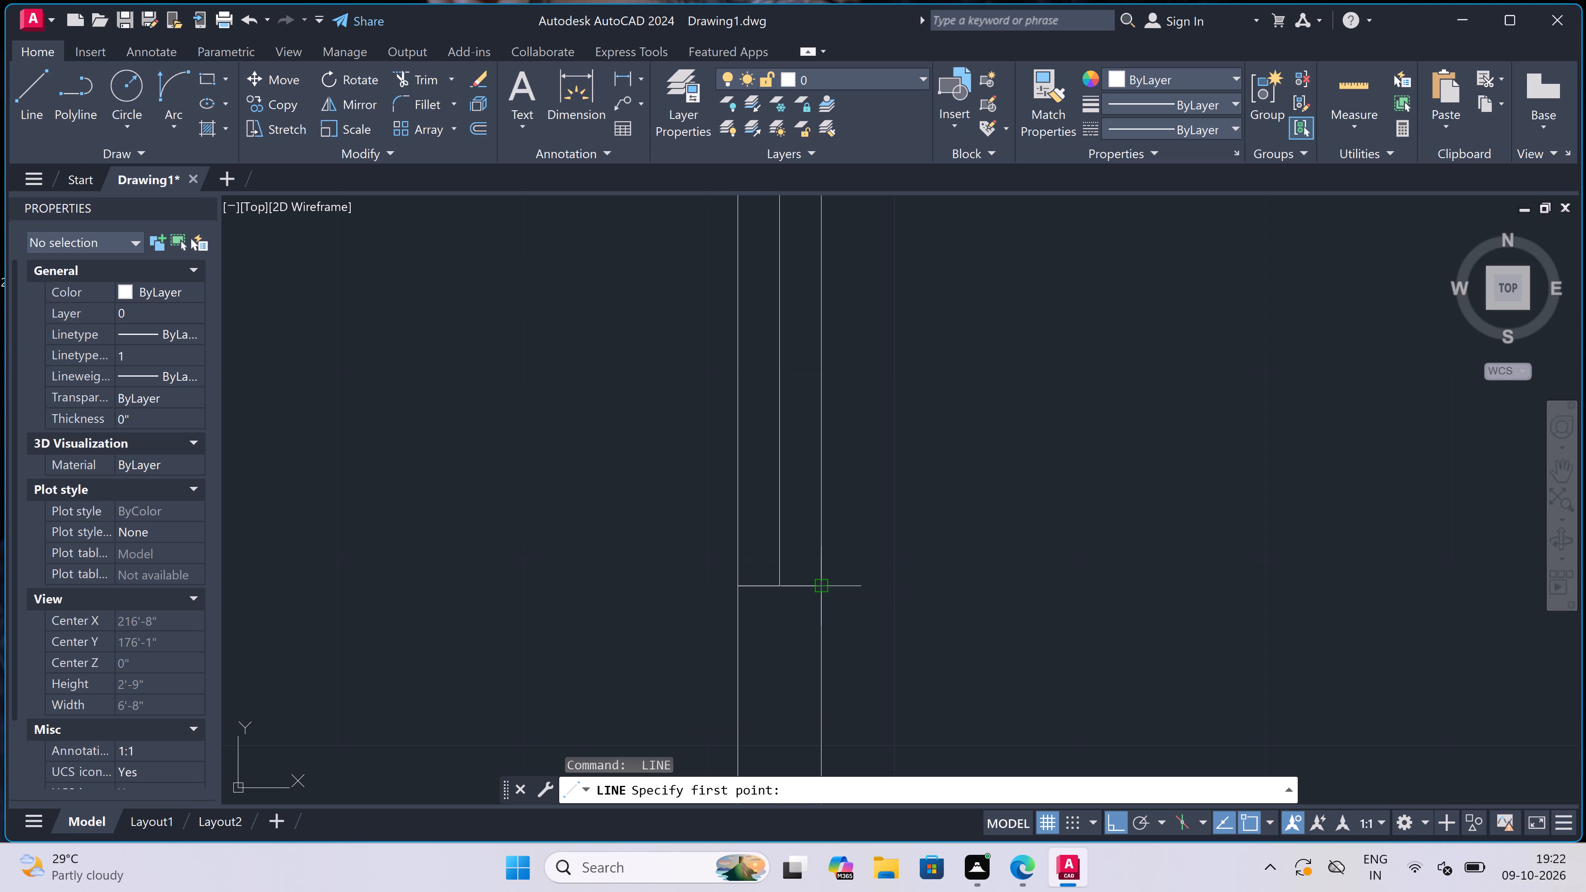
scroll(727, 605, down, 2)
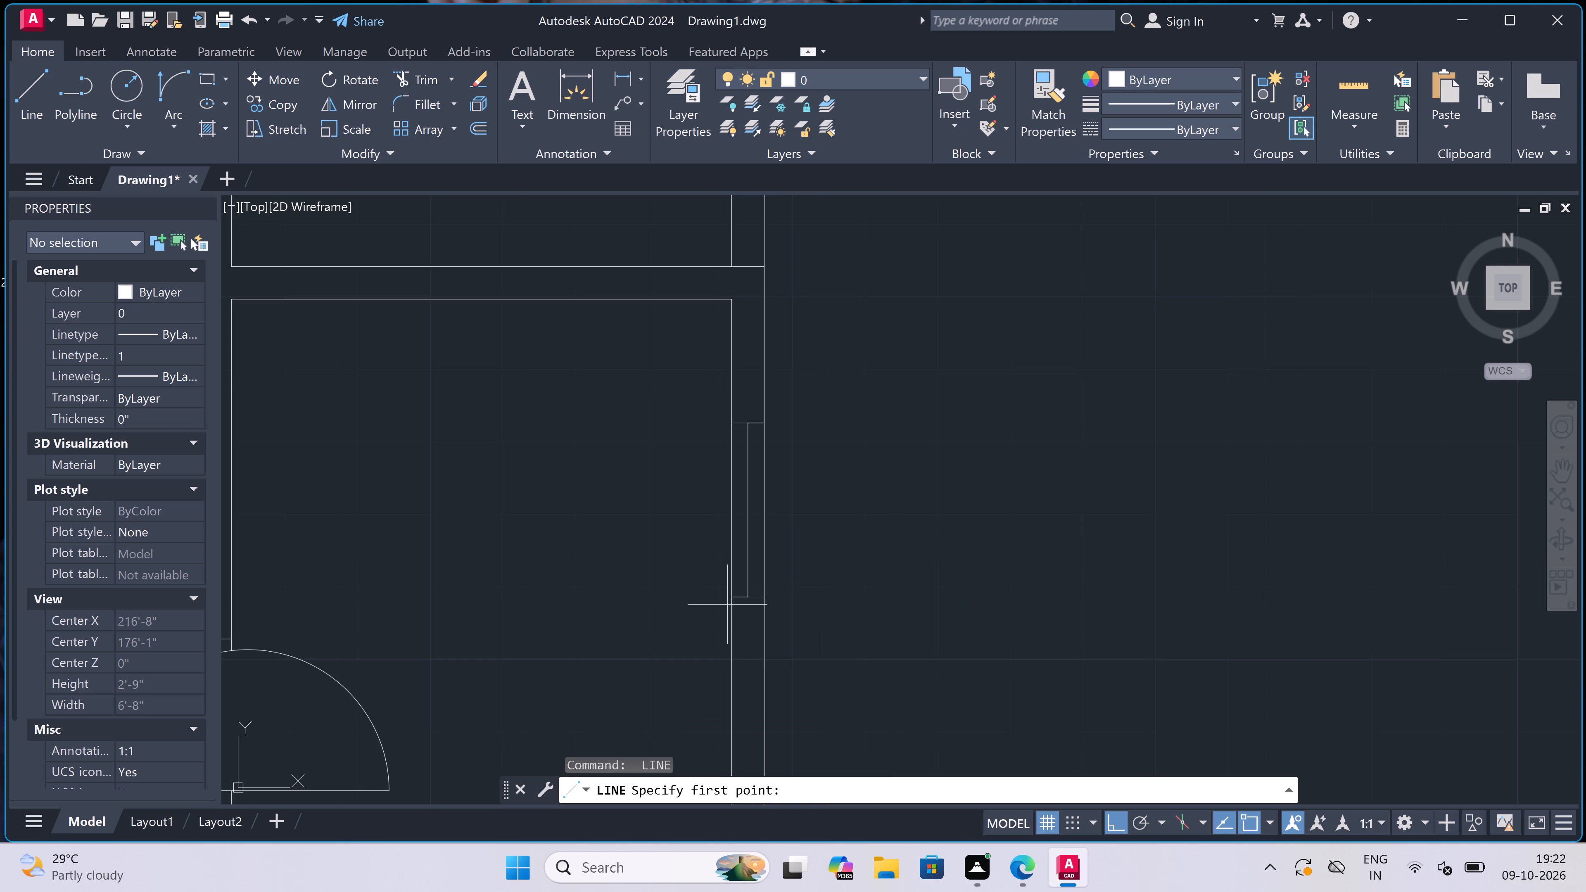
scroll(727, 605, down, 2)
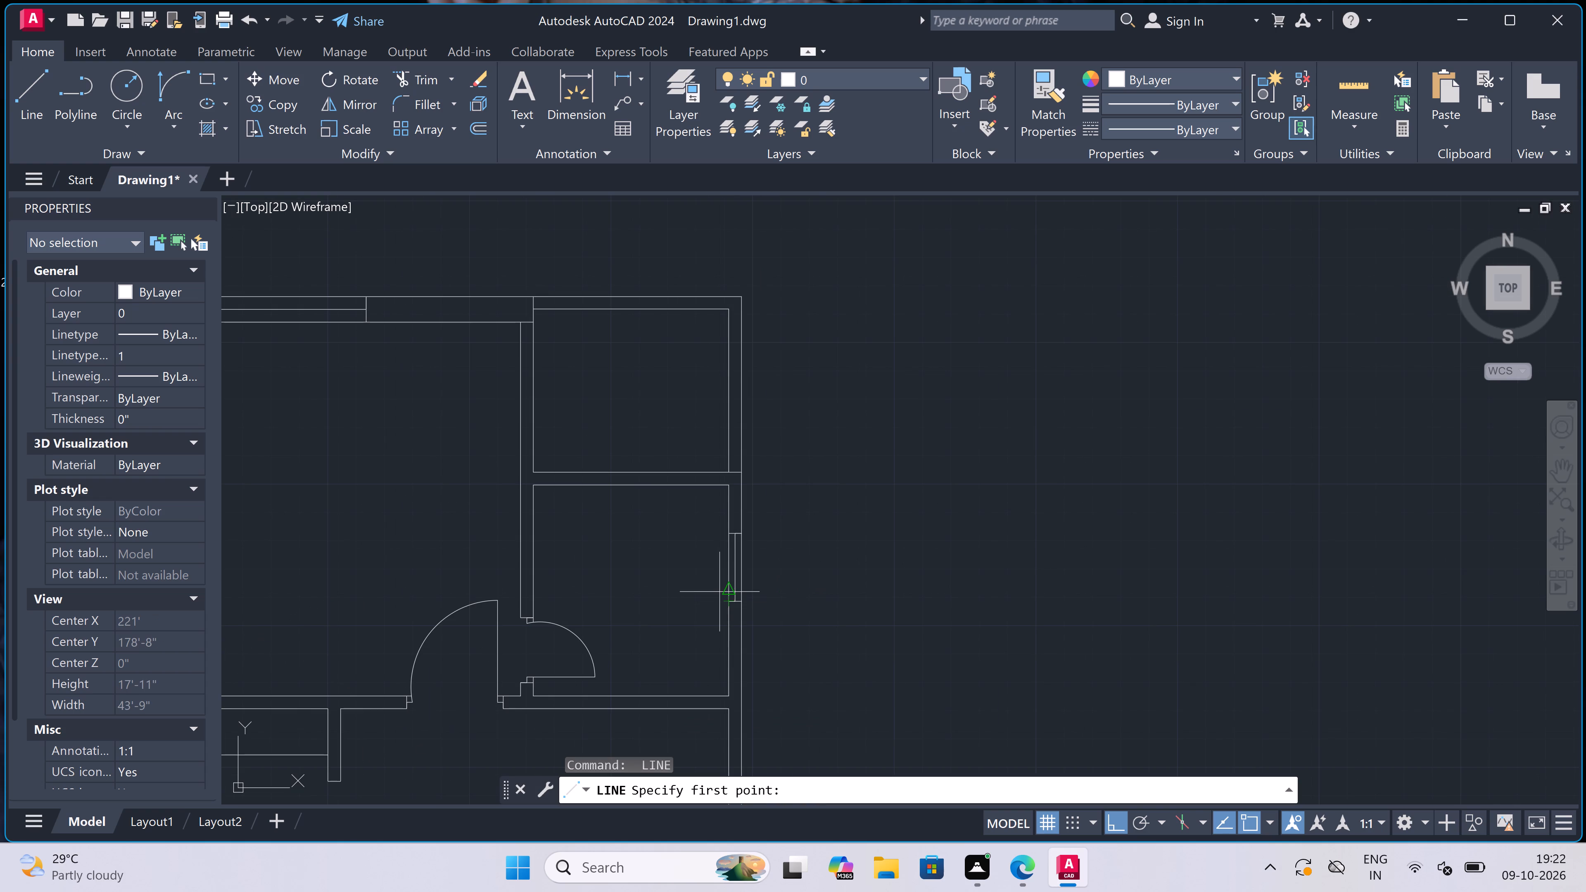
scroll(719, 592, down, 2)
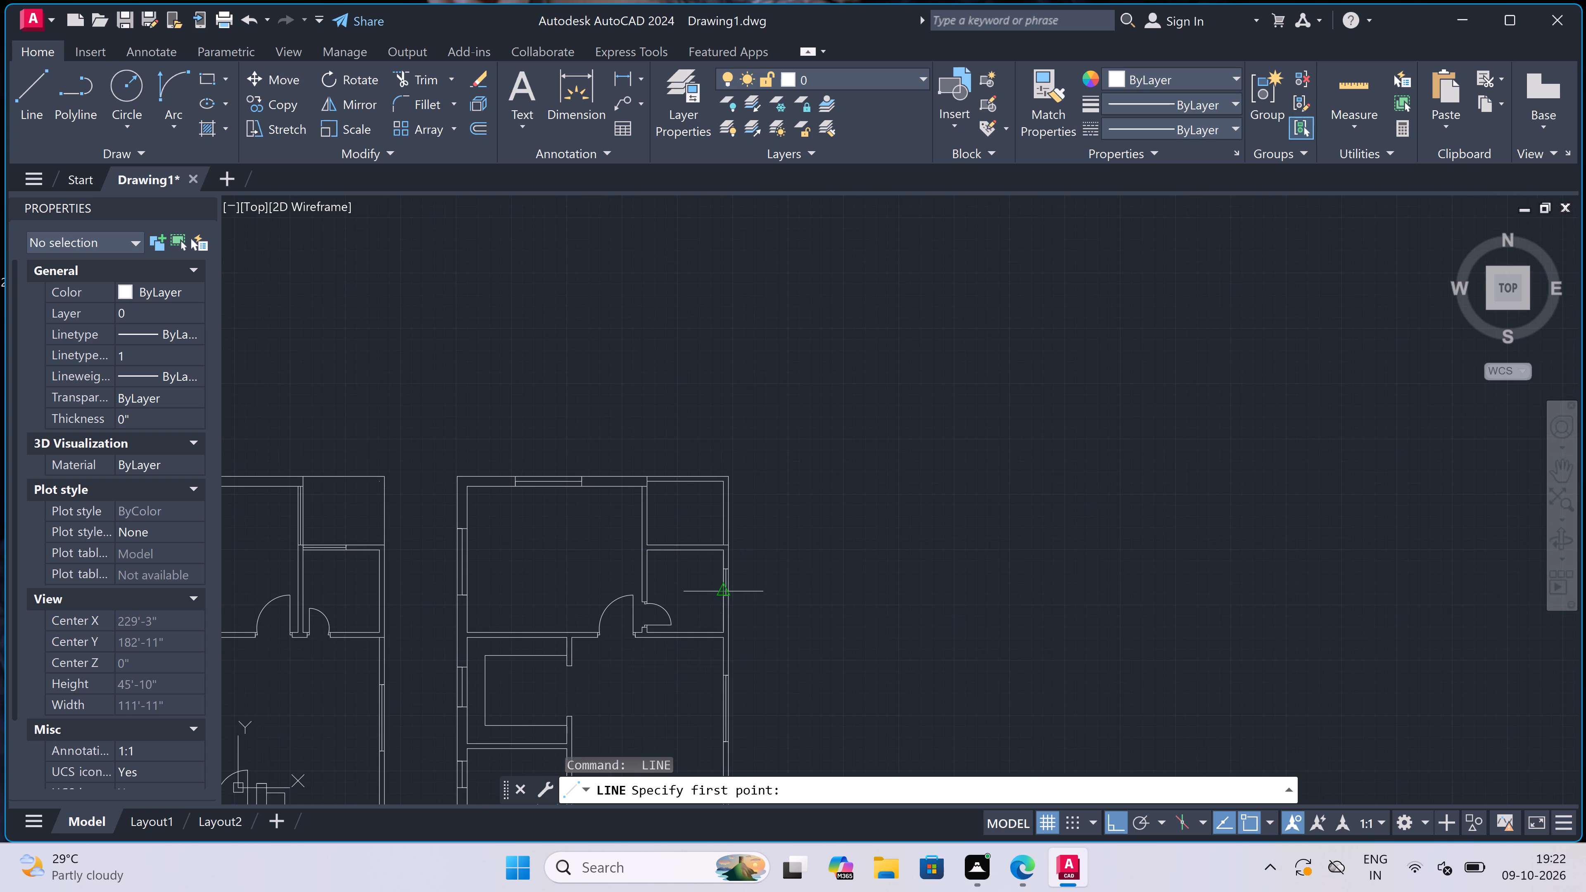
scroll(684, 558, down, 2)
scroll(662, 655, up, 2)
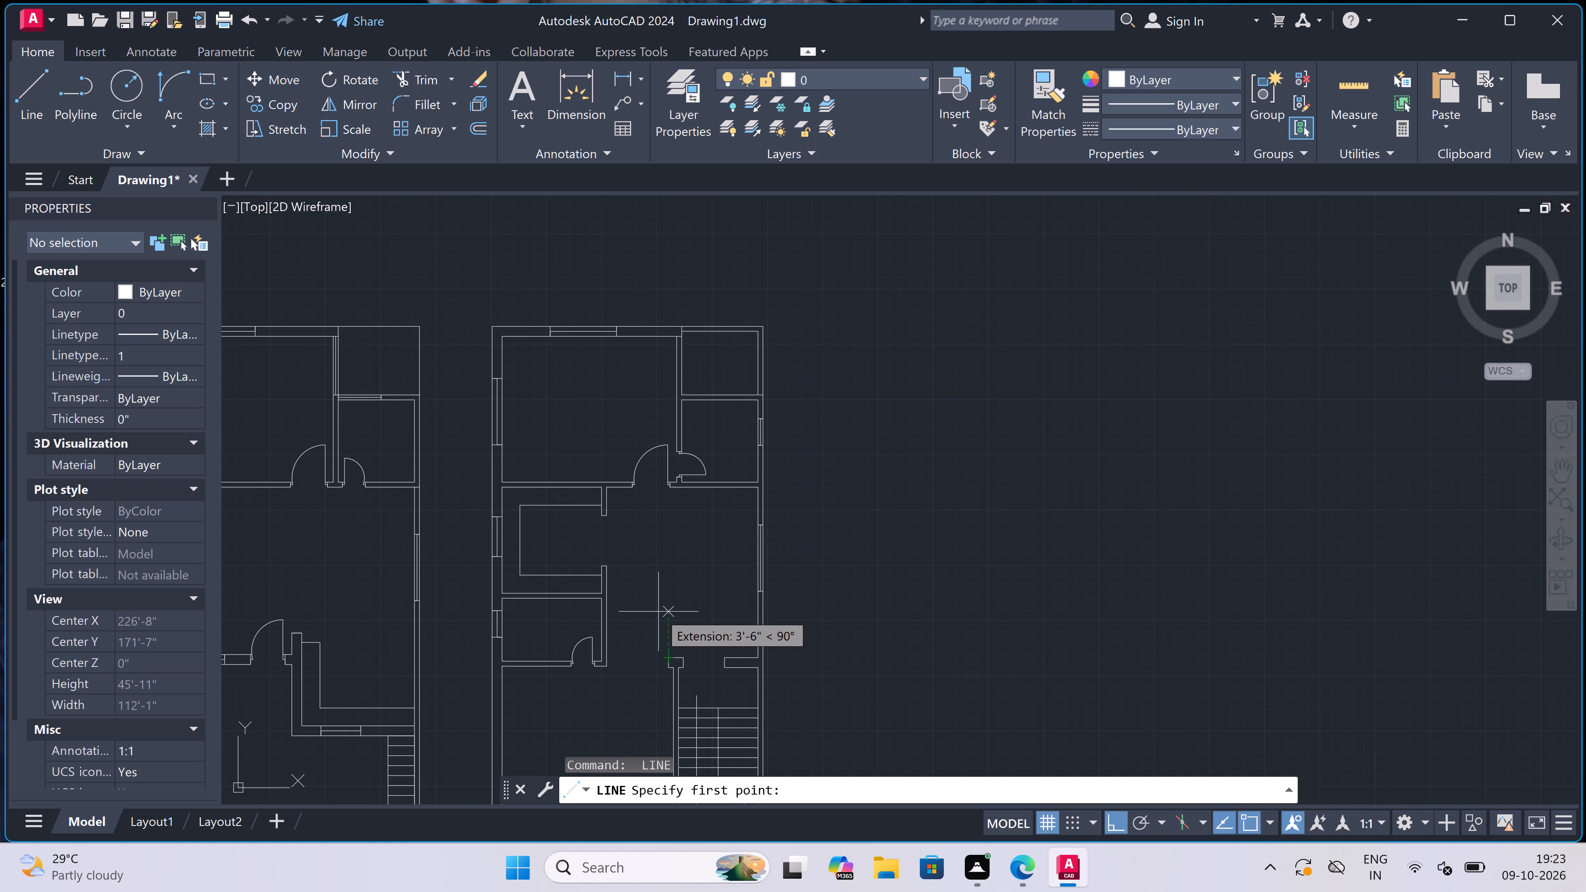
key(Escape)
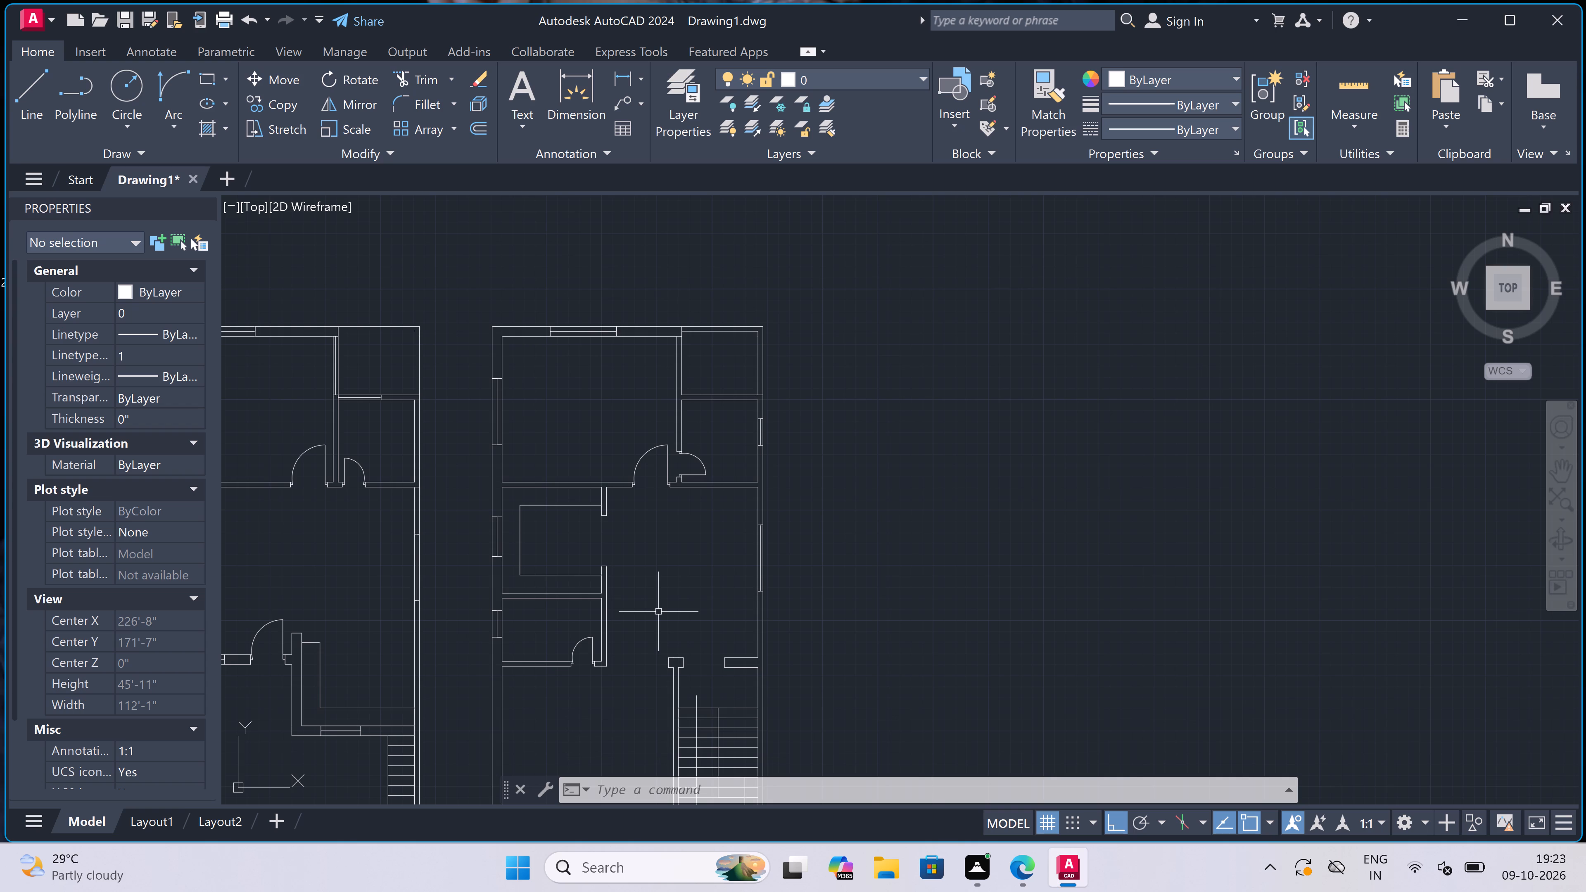
Look over both floor plans as a whole and examine the north rooms of the first plan.
scroll(1120, 461, down, 3)
scroll(898, 483, up, 3)
scroll(899, 484, down, 4)
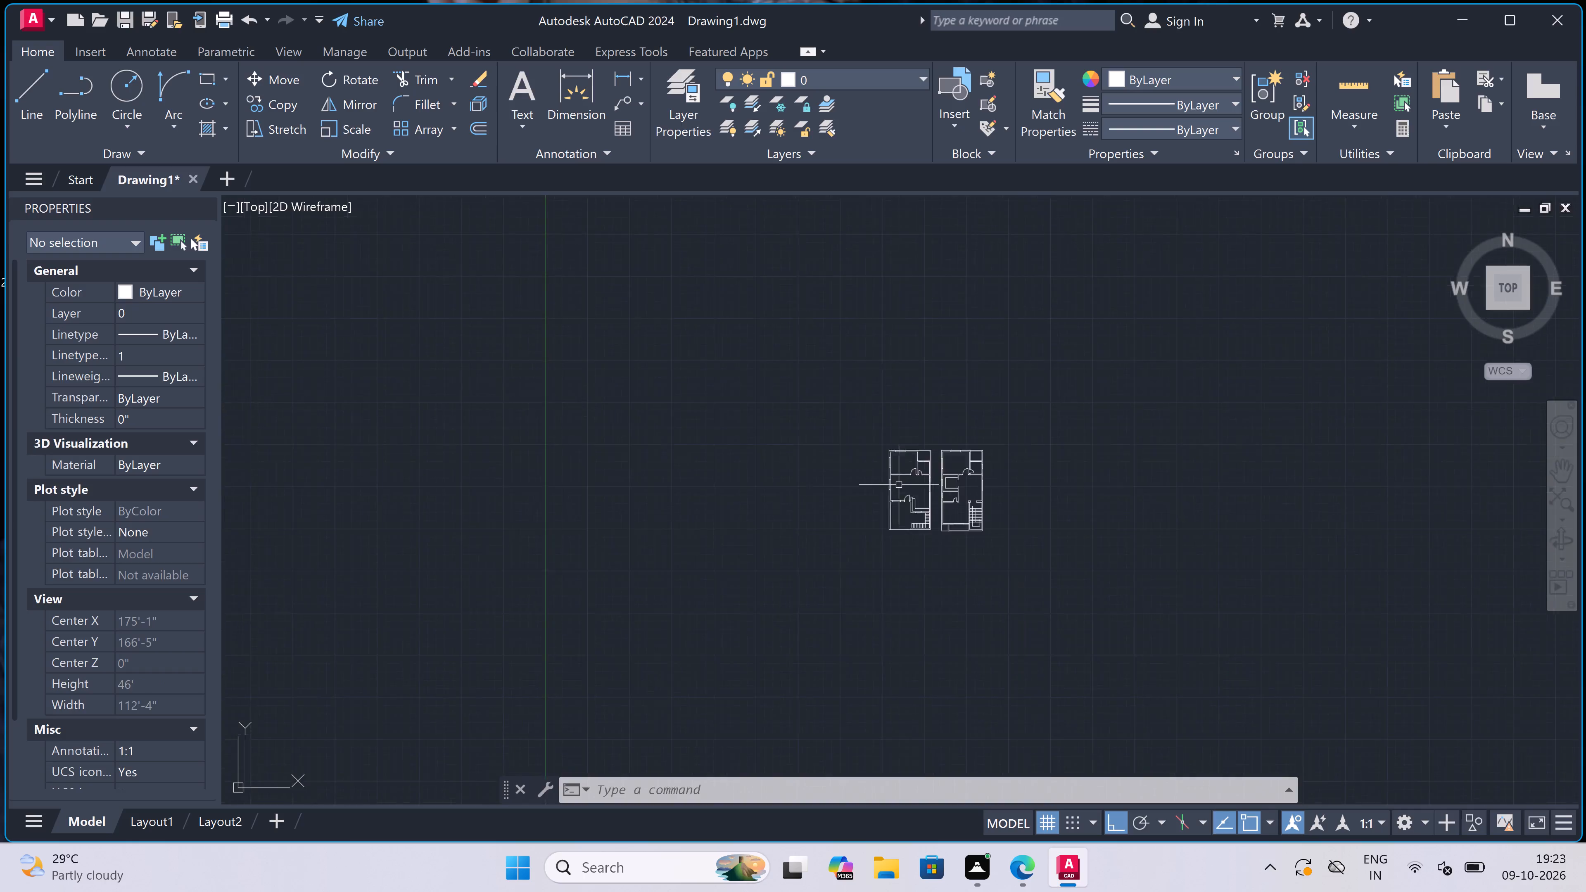
scroll(1048, 485, up, 3)
scroll(624, 372, down, 2)
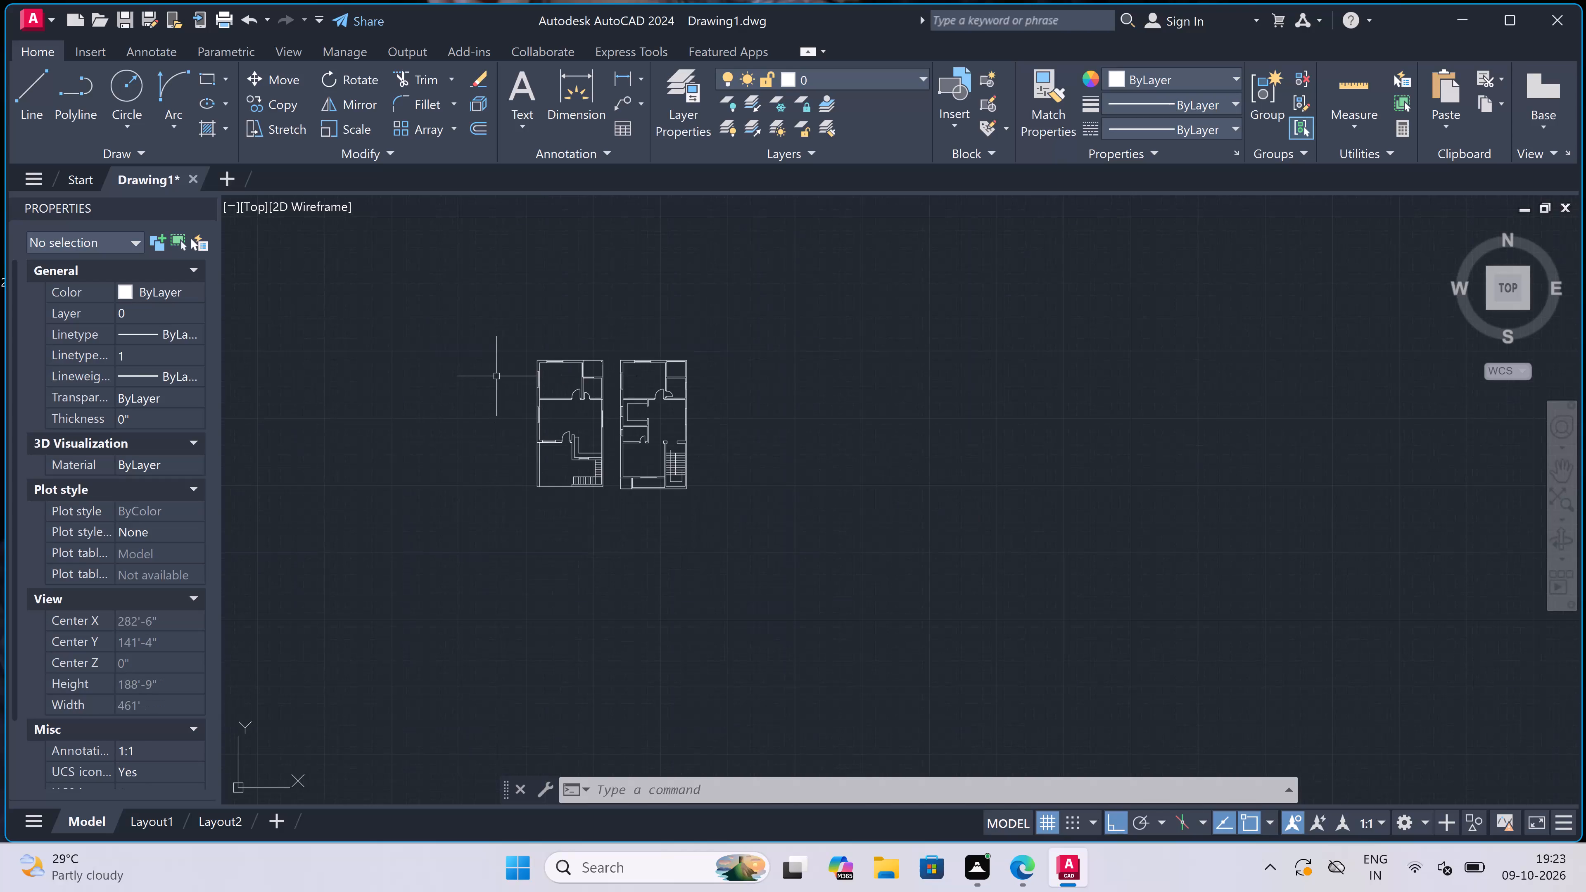
scroll(503, 382, up, 1)
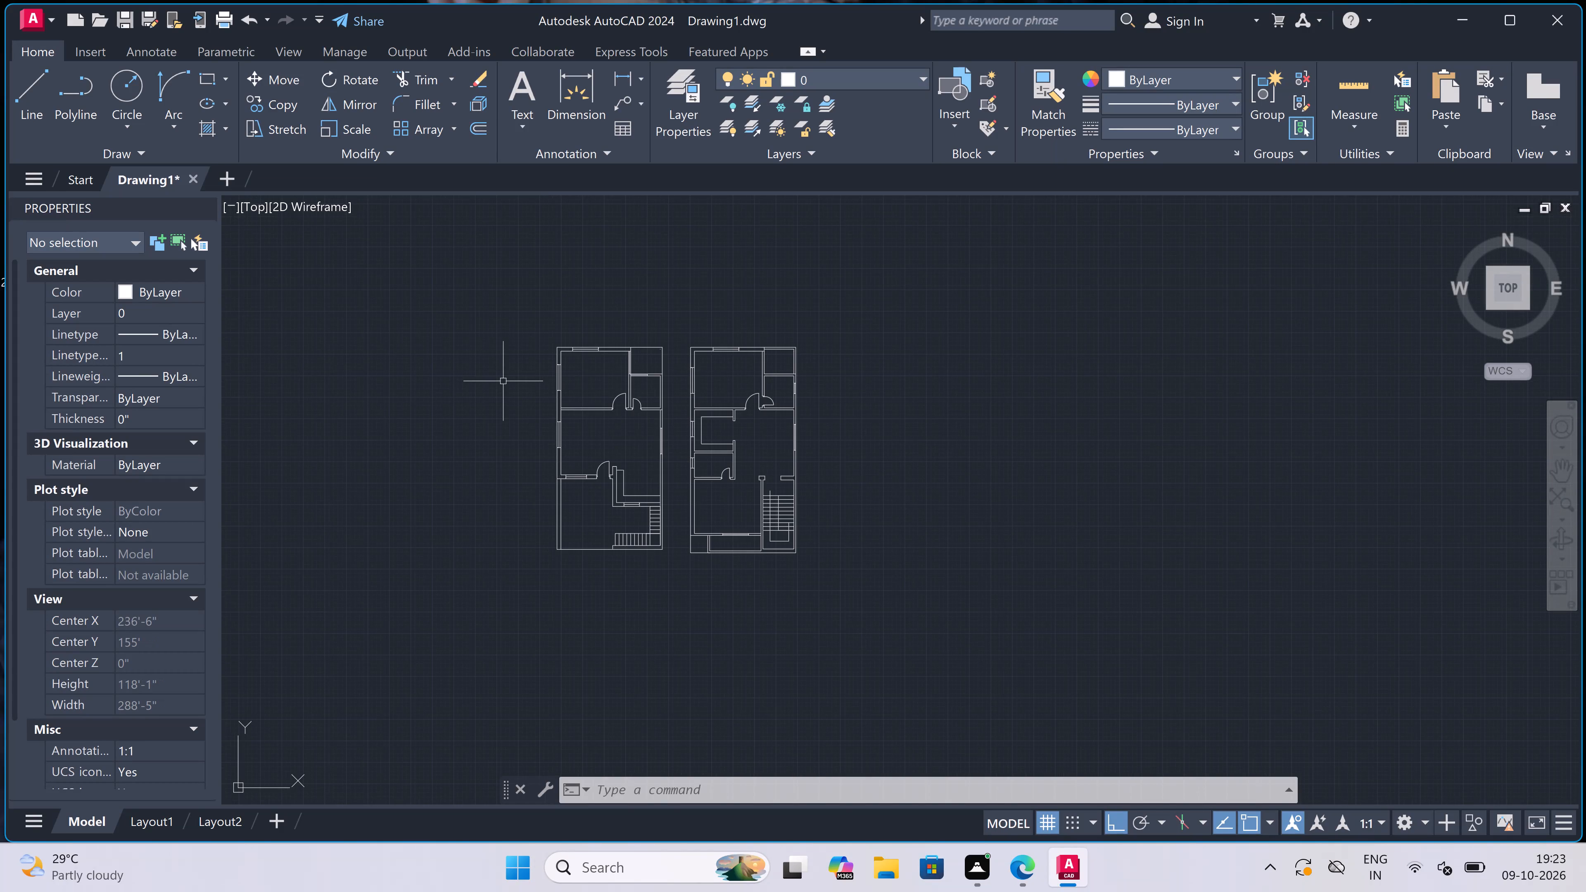
scroll(529, 361, up, 4)
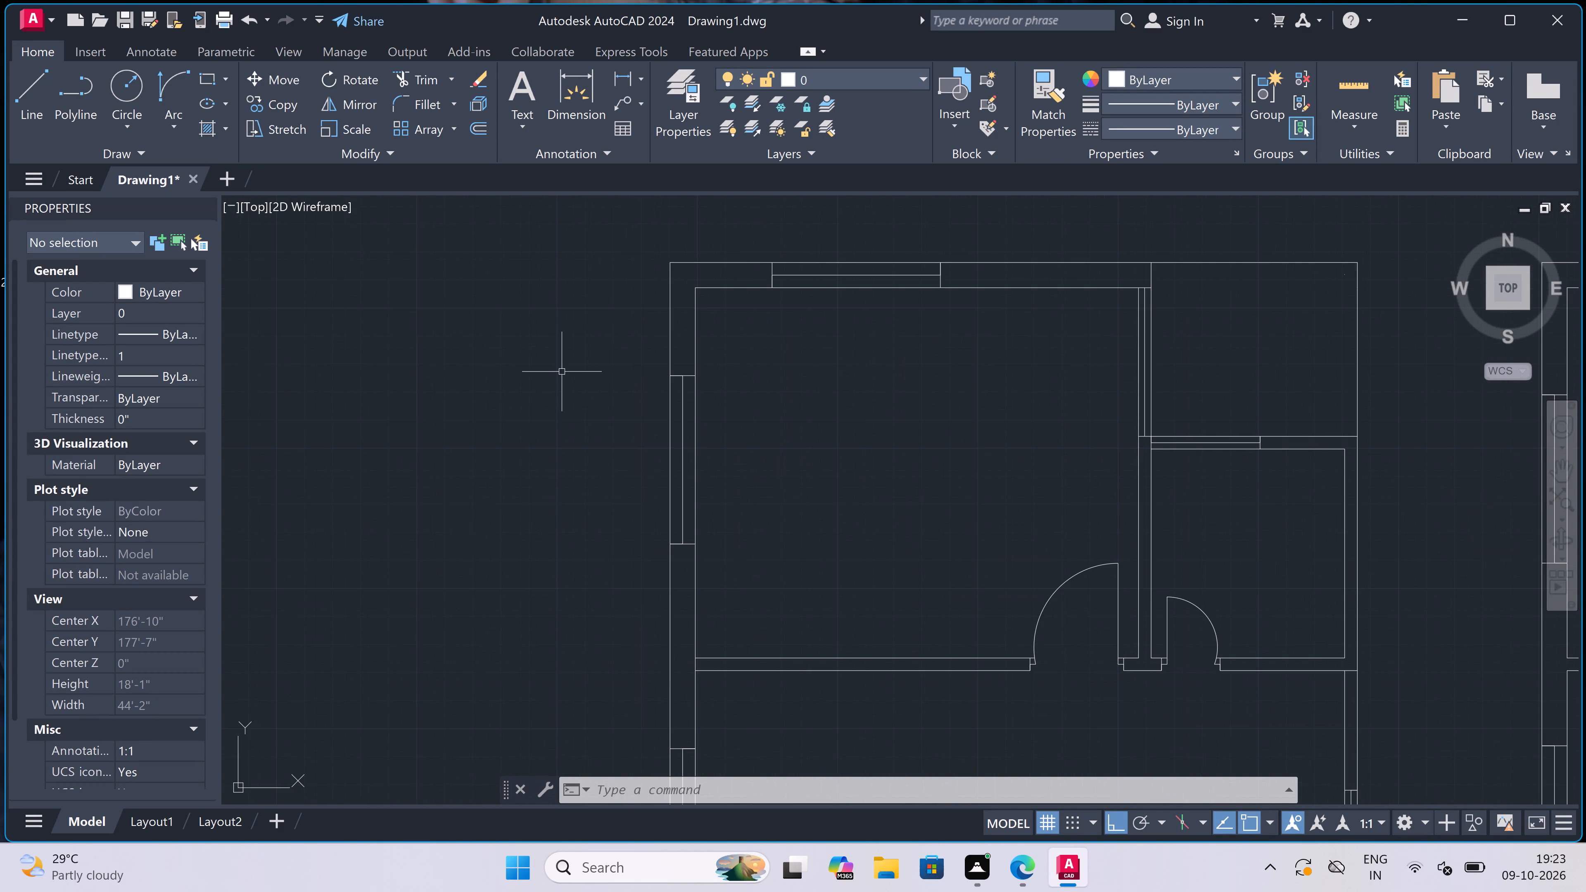
Add multiline text in the first plan's large north room reading BEDROOM with 13'2"x11'0" on the second line.
text(mt)
key(space)
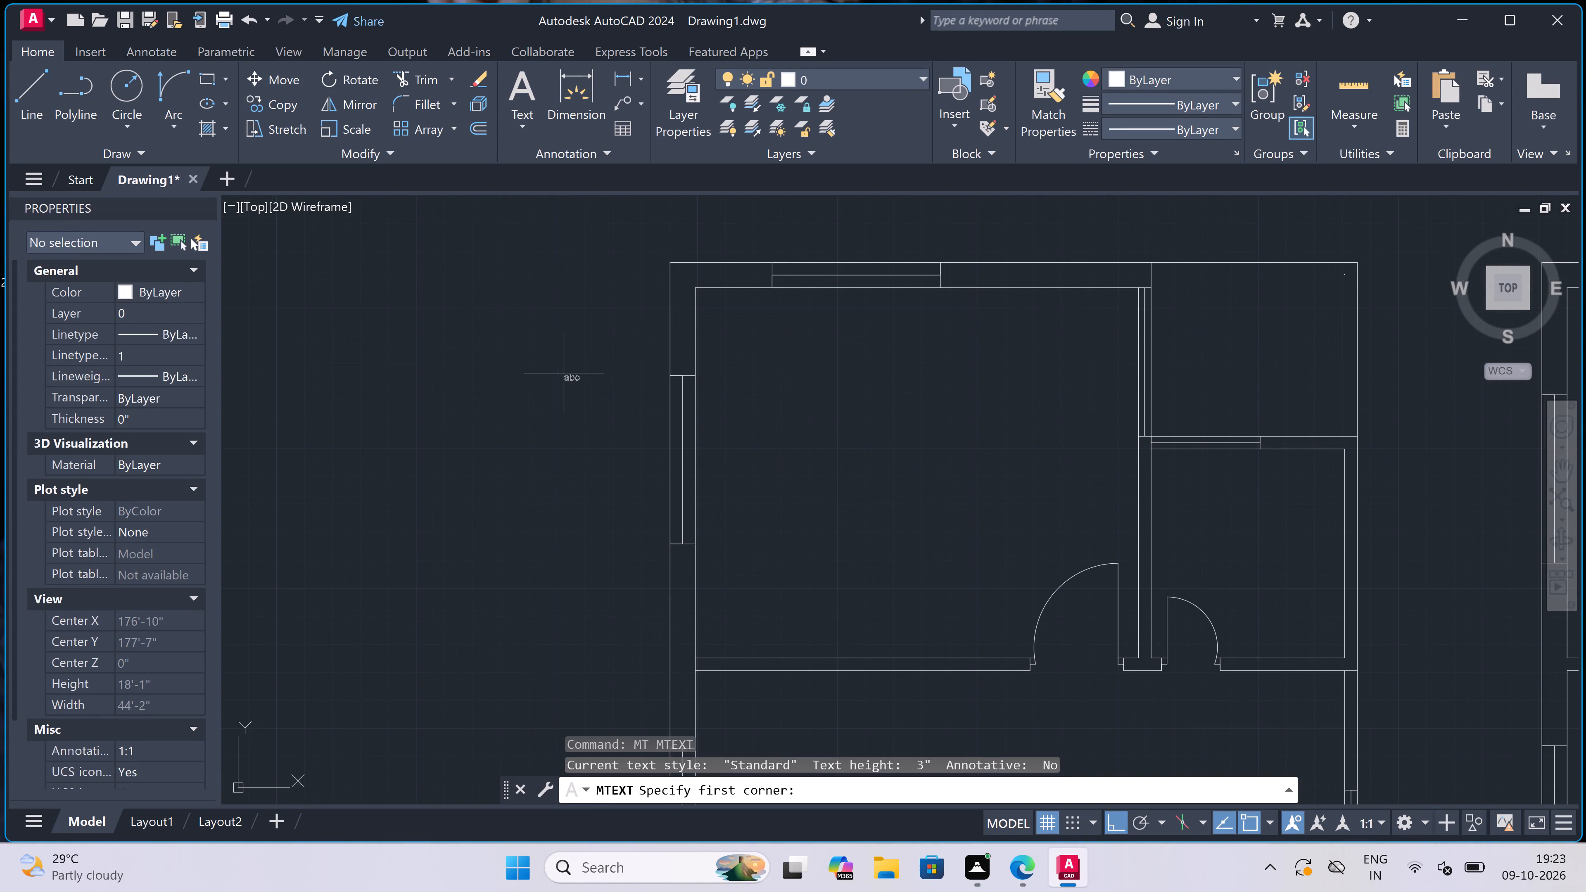
scroll(567, 372, down, 2)
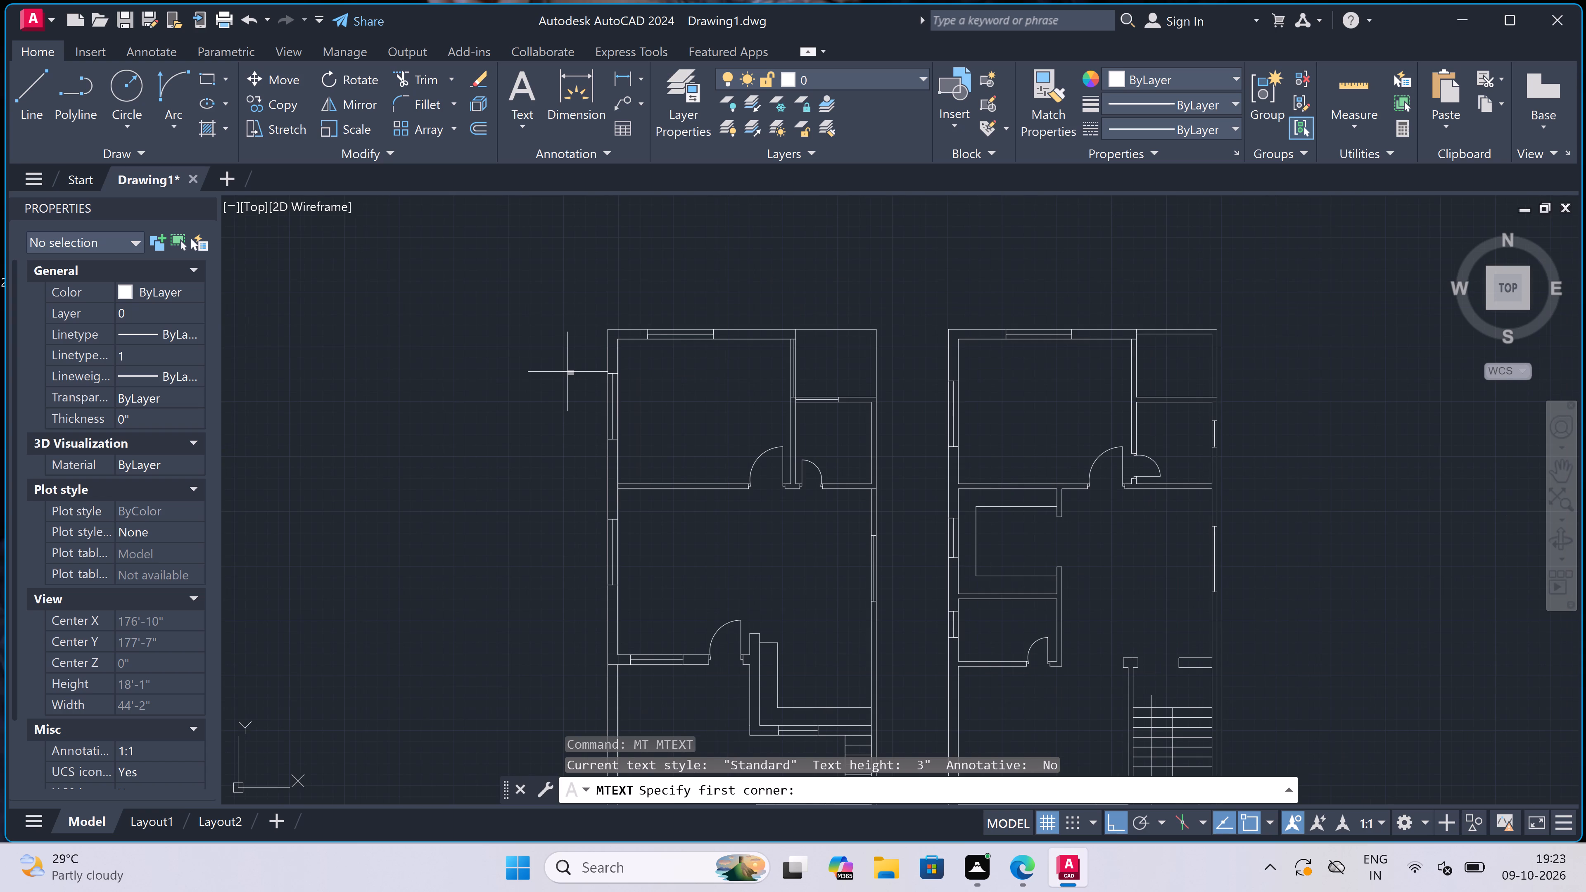
scroll(645, 450, up, 3)
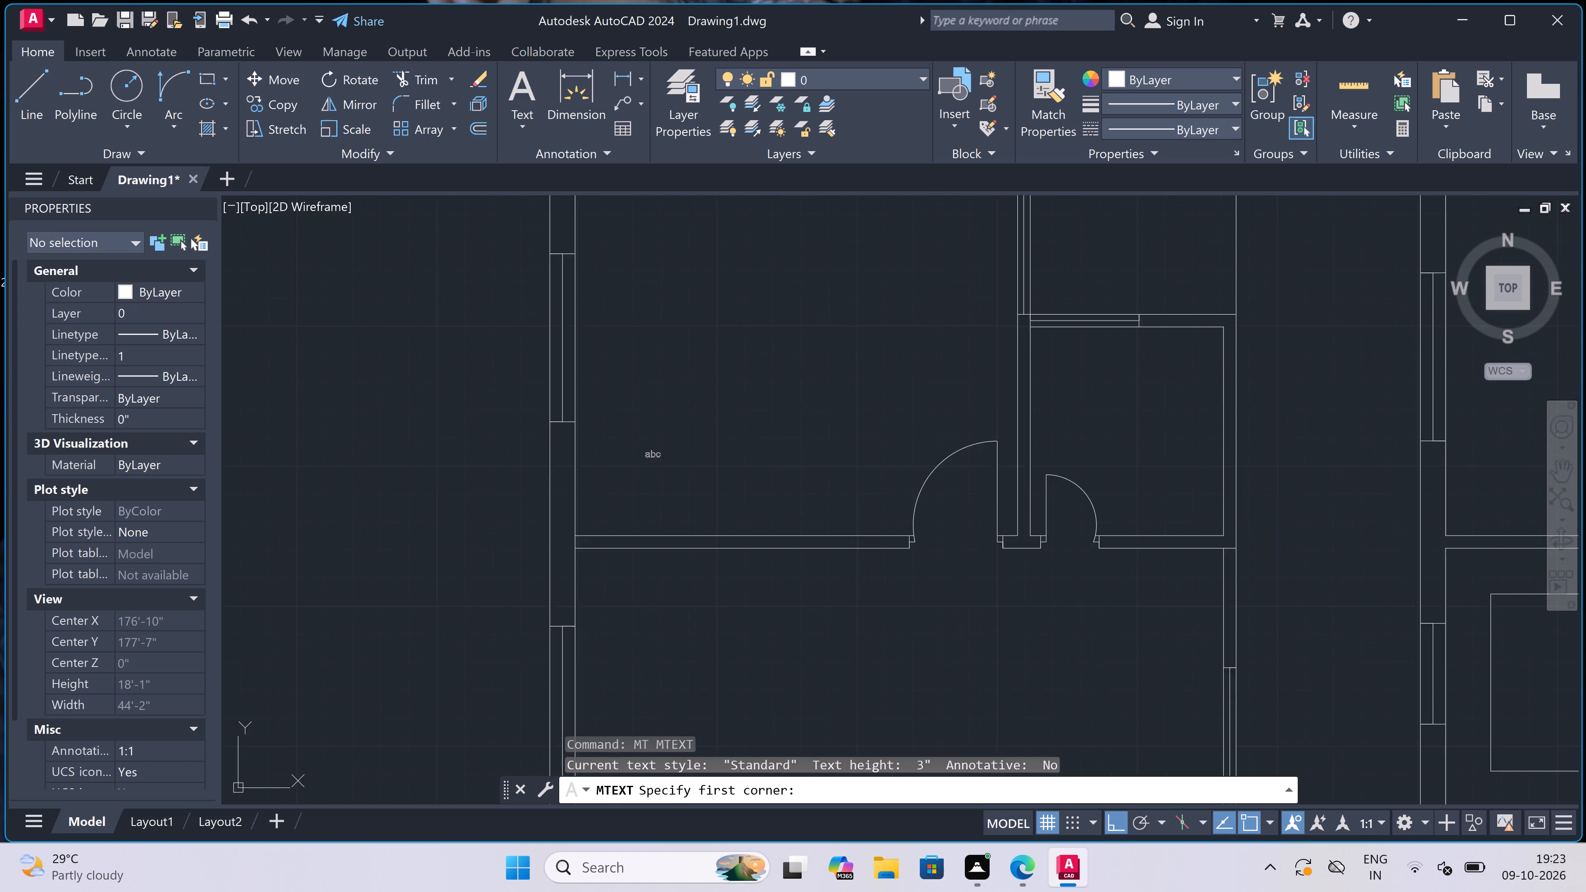
click(610, 512)
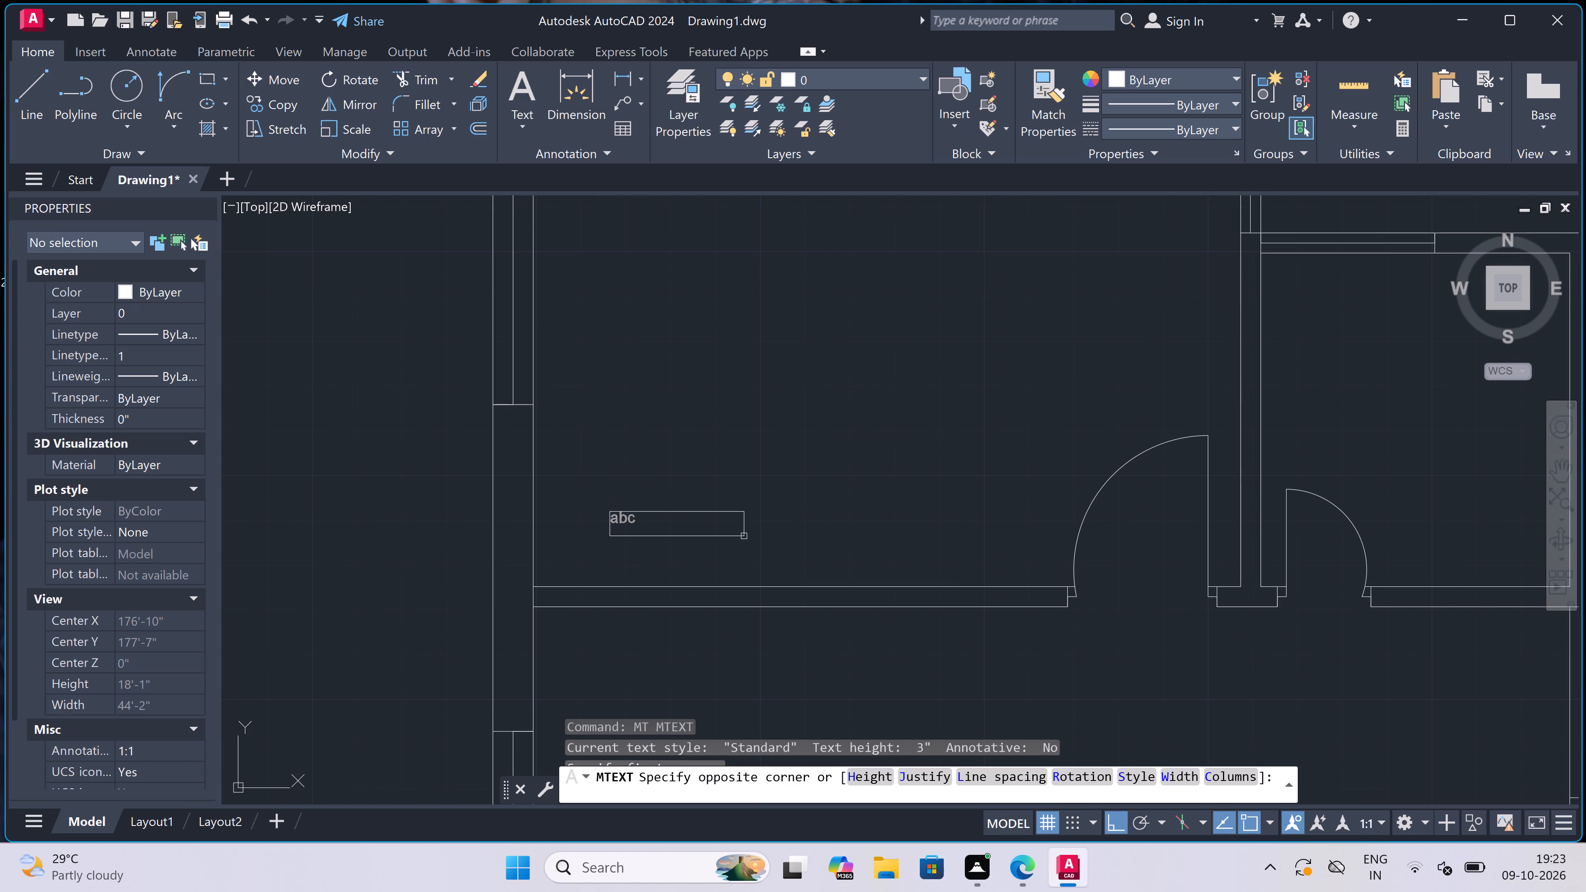
click(1208, 541)
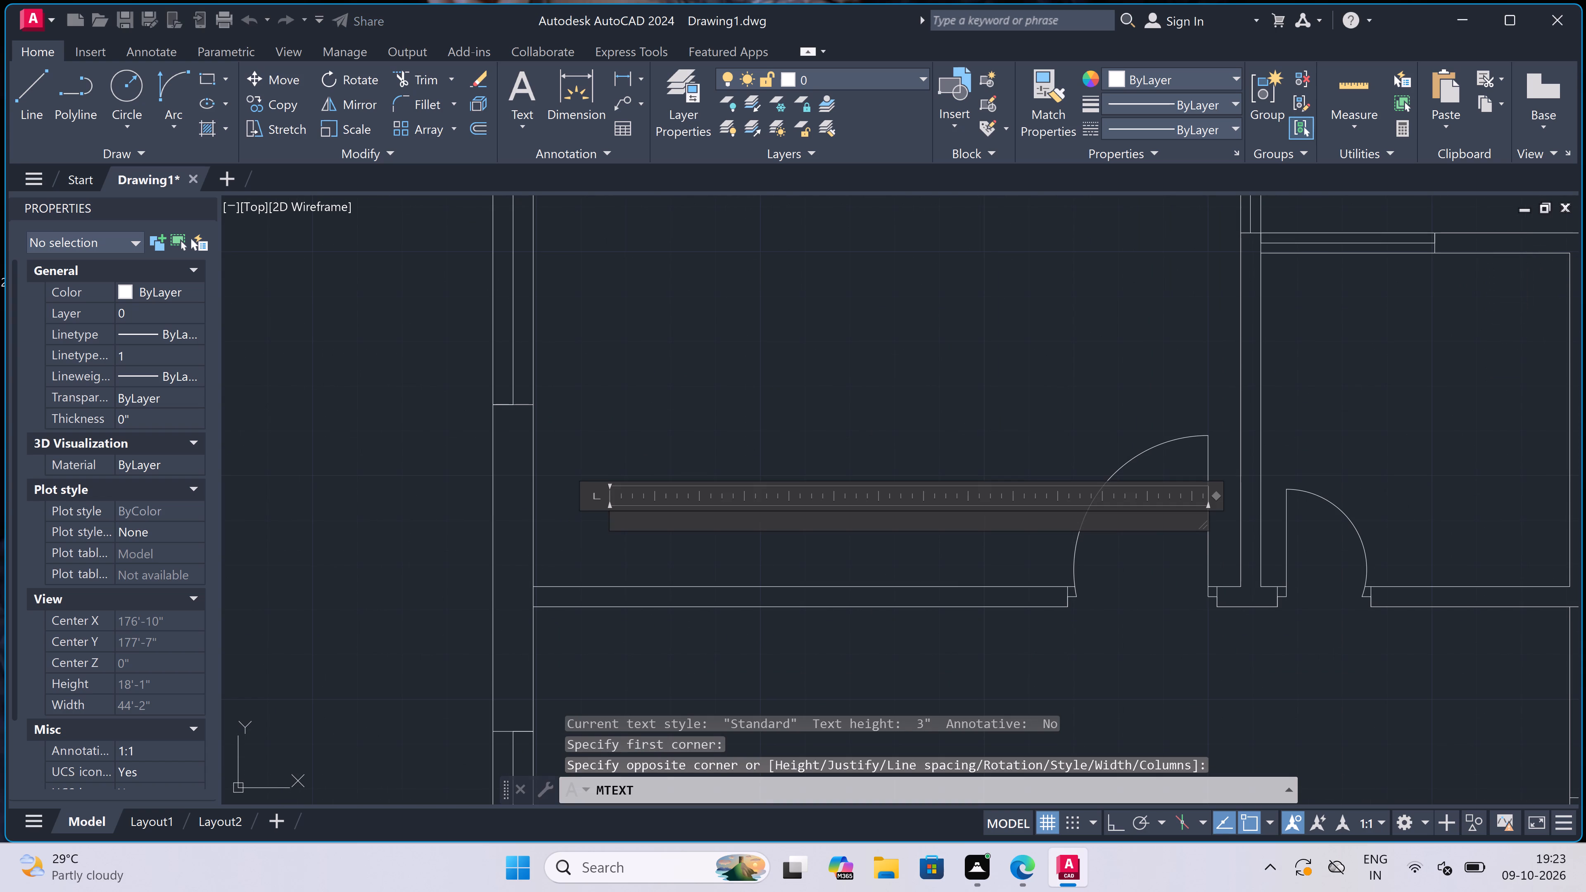
scroll(616, 549, up, 2)
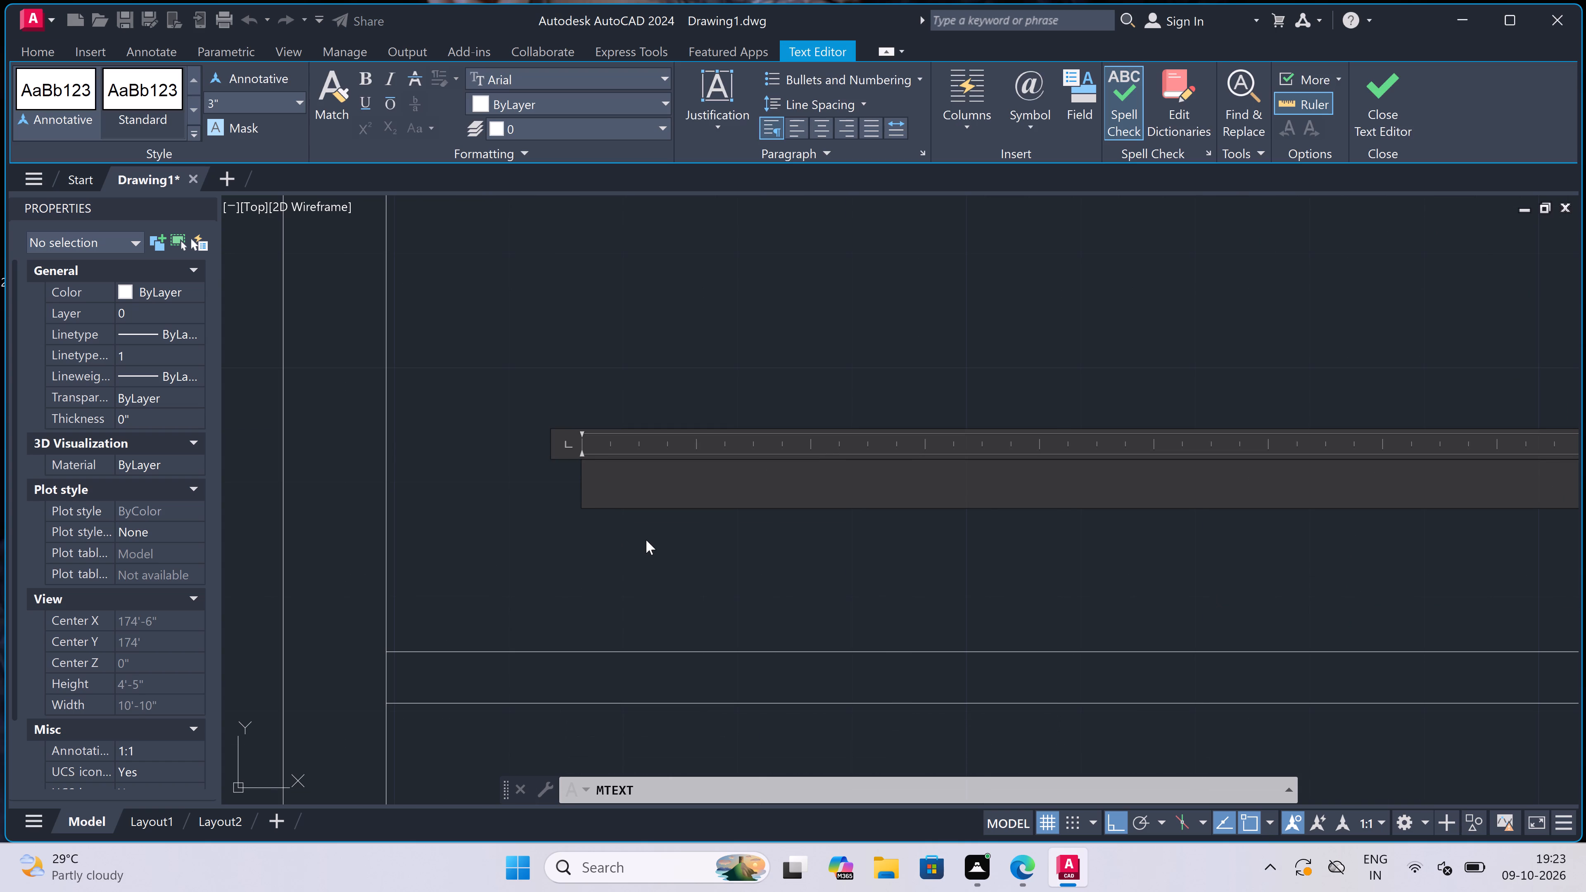
text(BEDR)
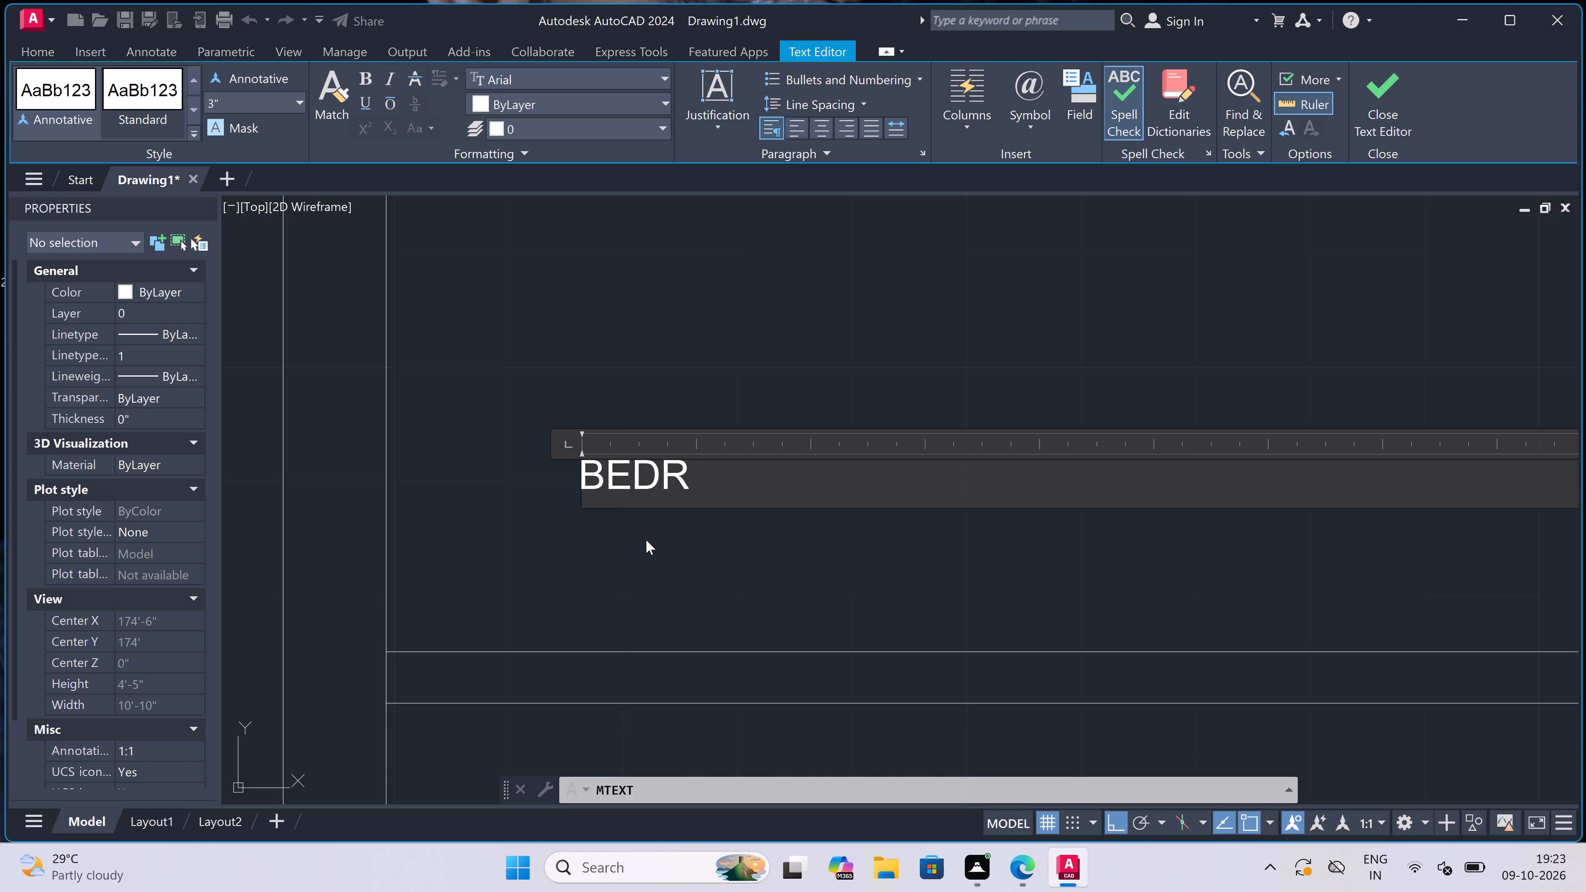
text(OOM)
key(Return)
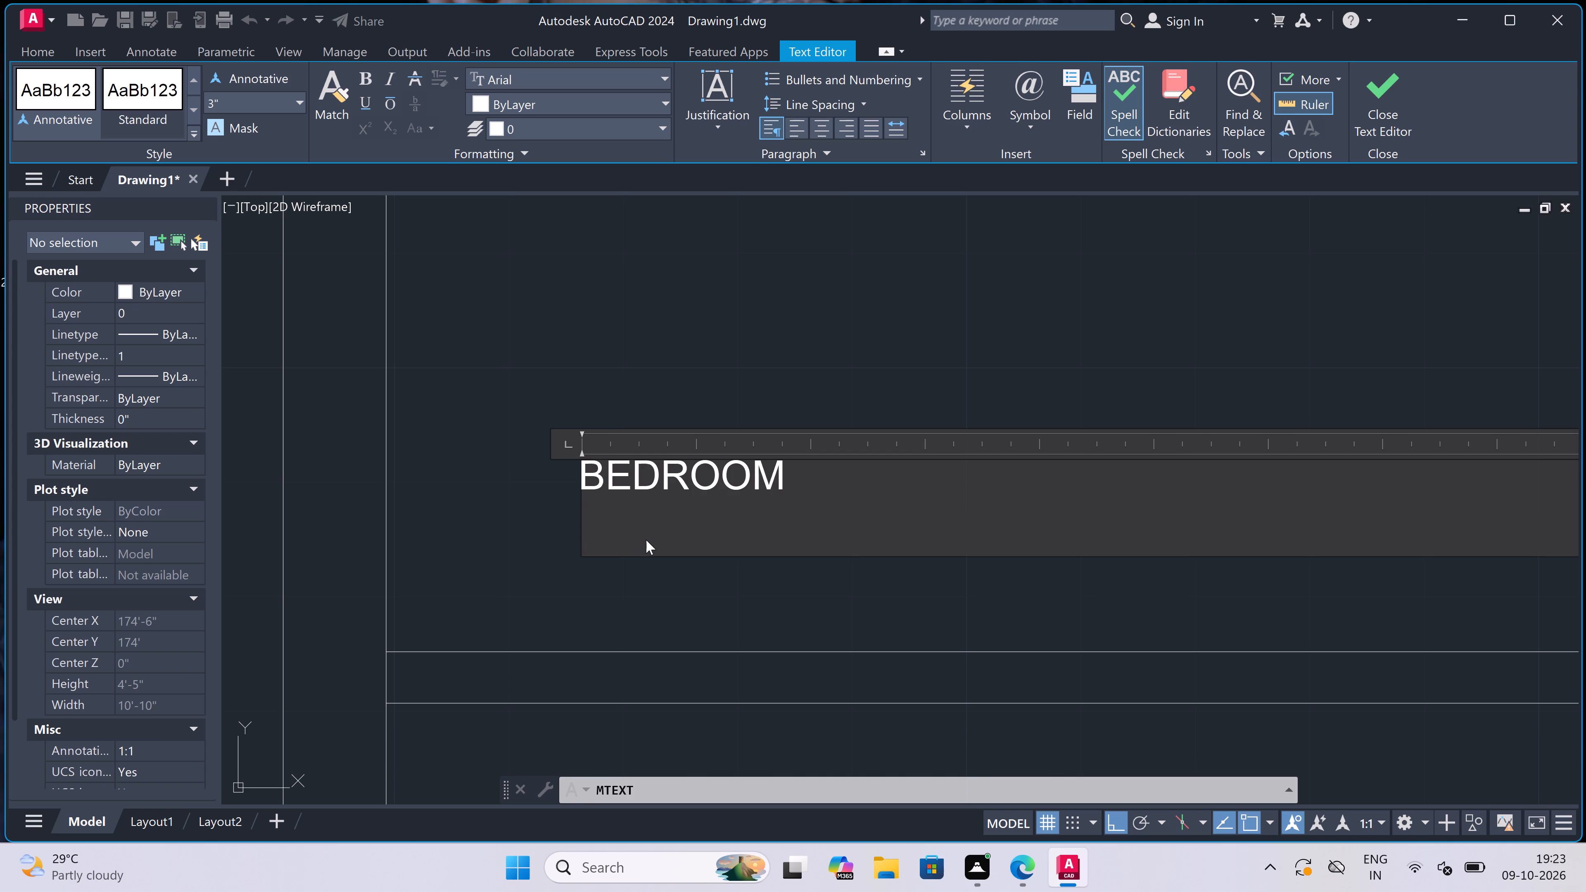
text(13)
key(apostrophe)
key(2)
key(shift+quotedbl)
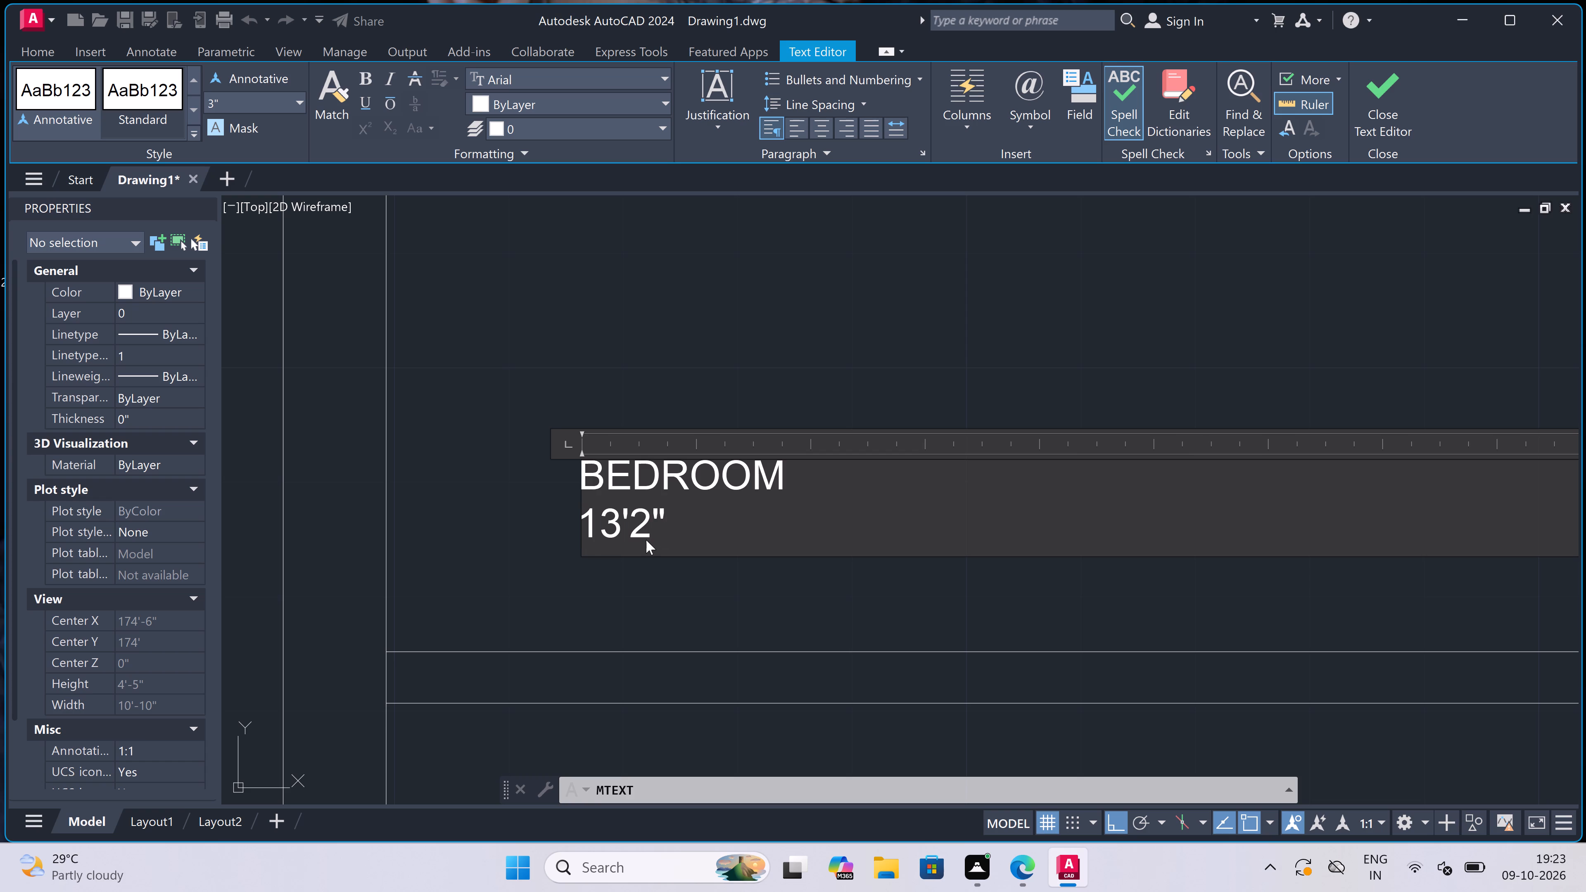
key(x)
text(11)
text('0")
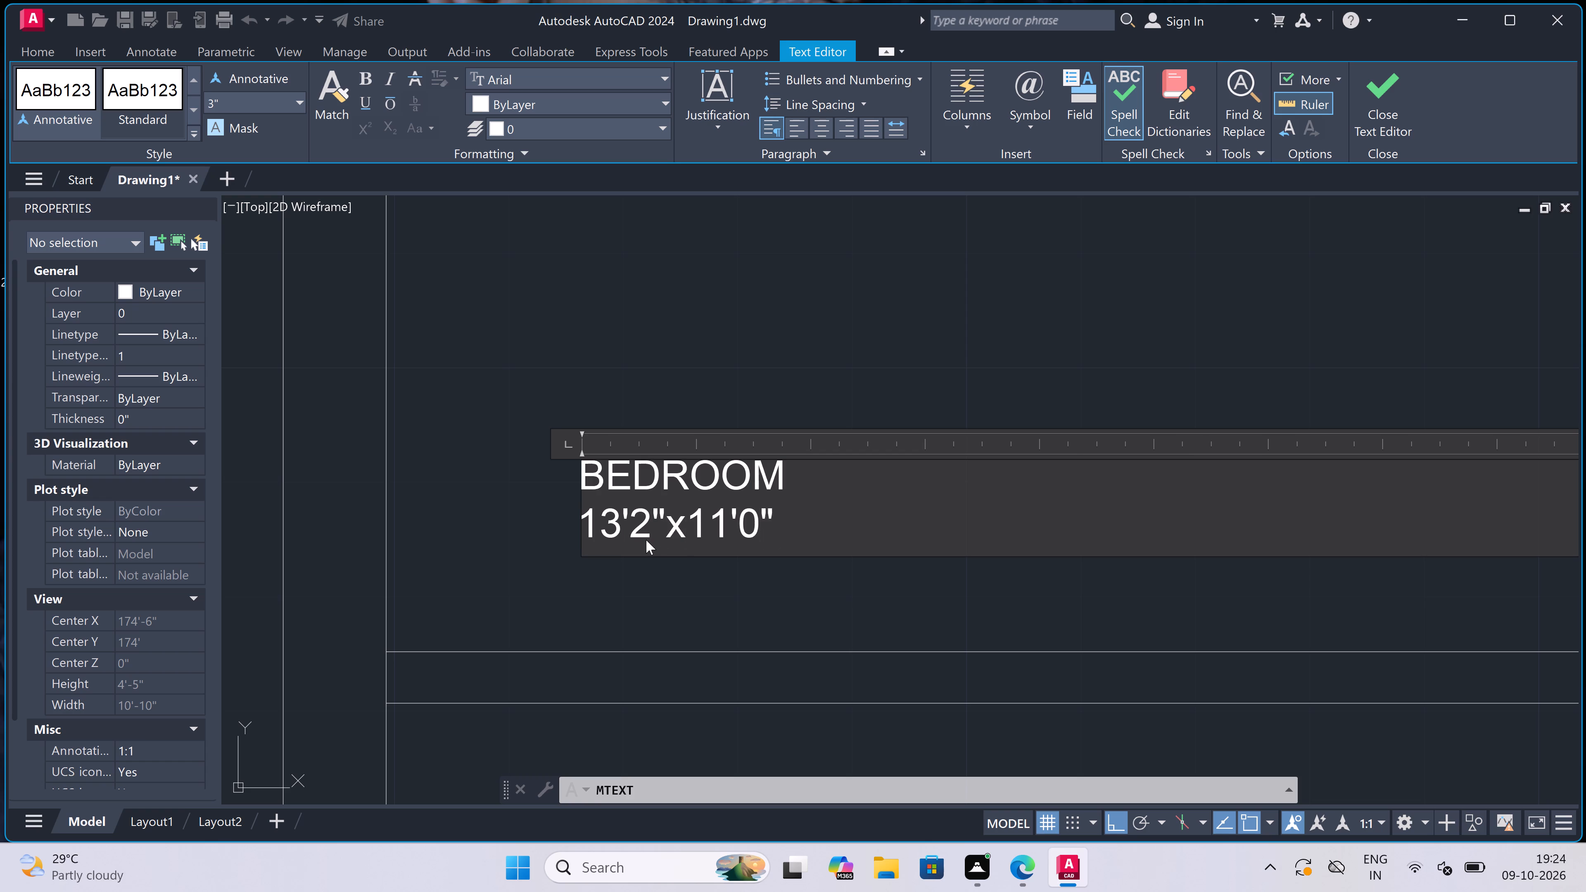
click(502, 614)
Add multiline text in the first plan's northeast open area reading REAR OPEN with 5'9"x4'5" on the second line.
scroll(542, 557, down, 6)
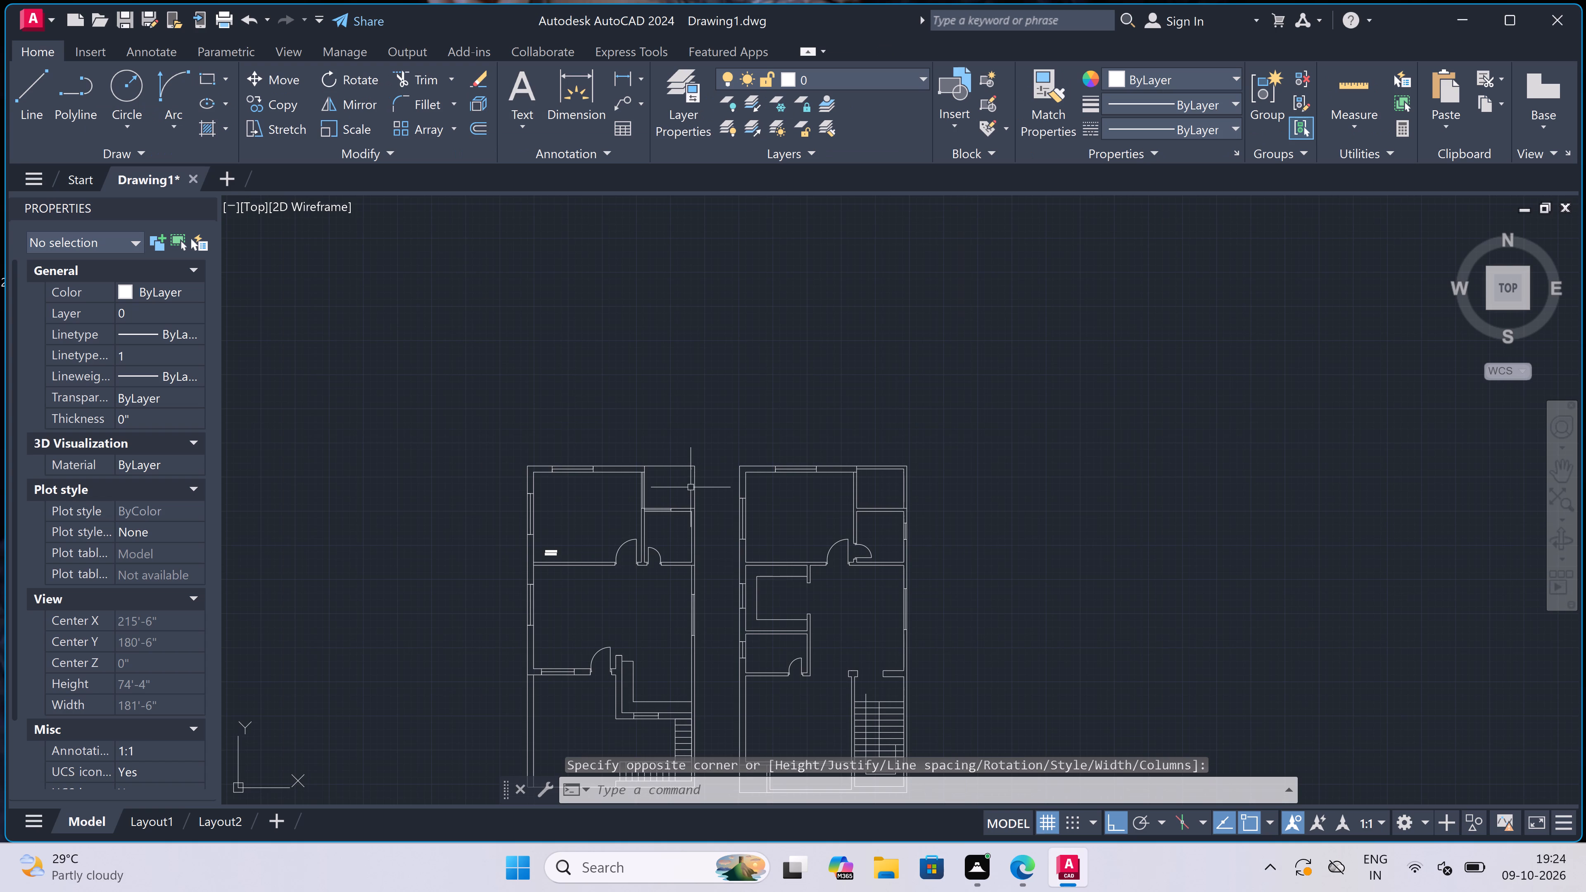
scroll(670, 479, up, 4)
key(space)
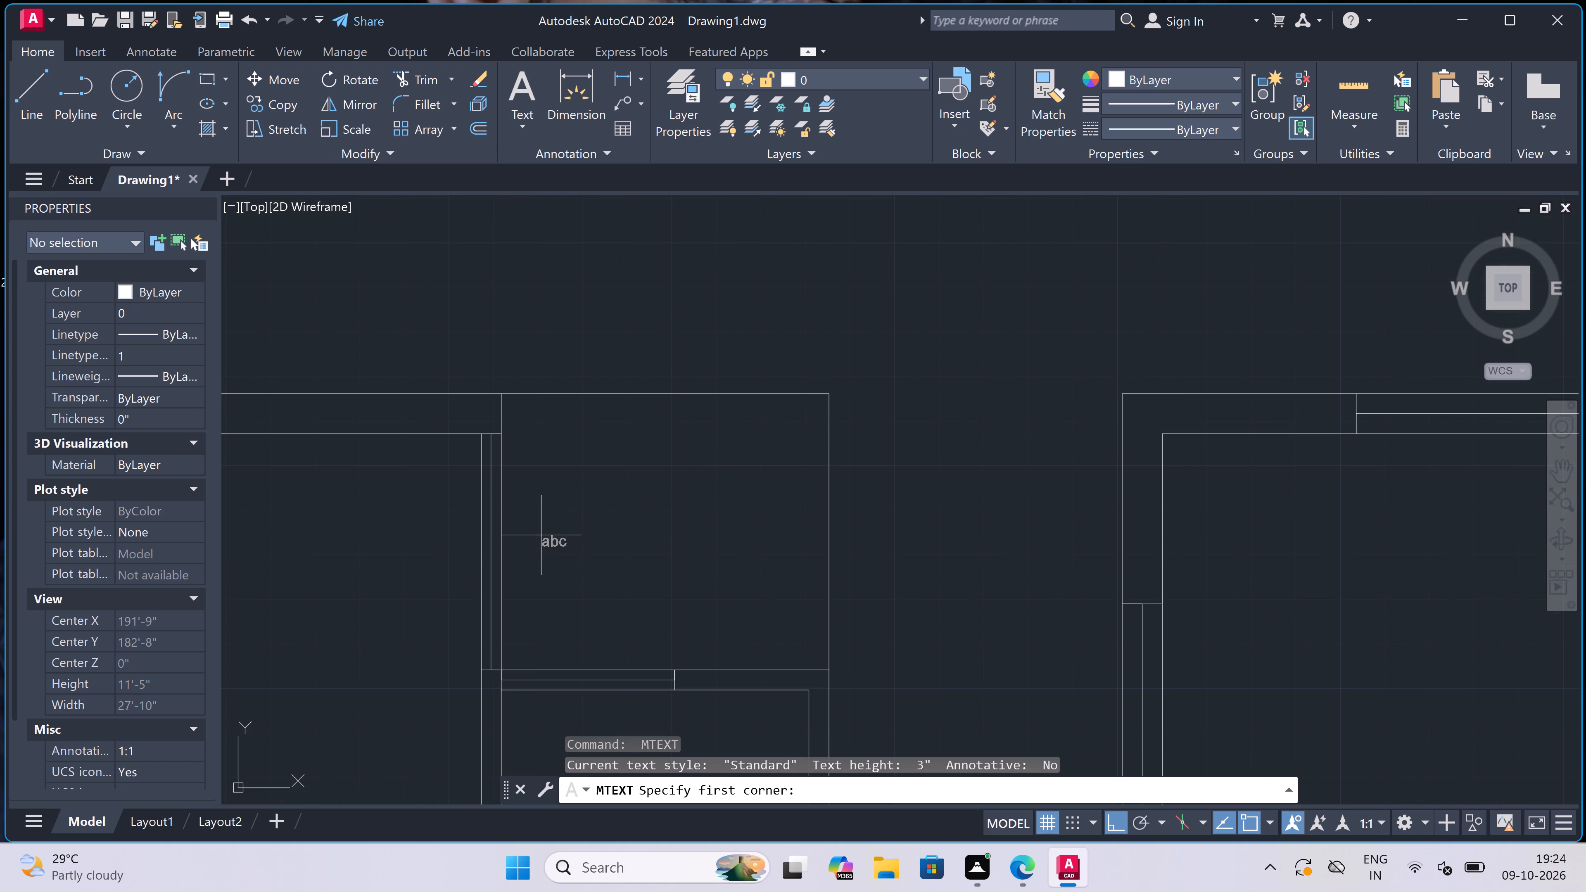
drag(551, 528, 567, 528)
click(993, 537)
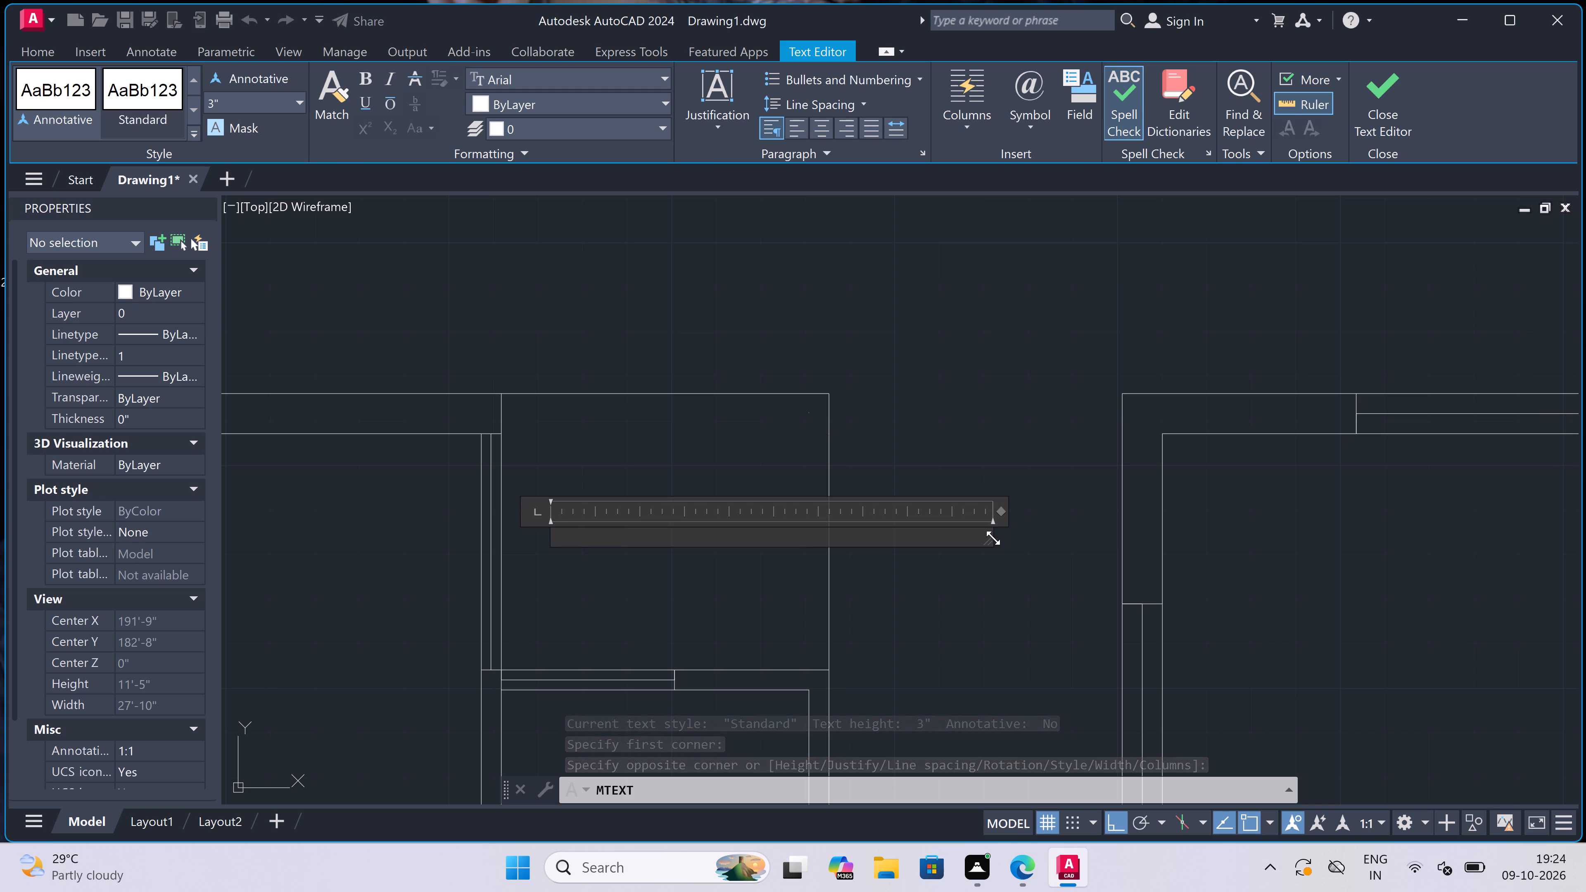
text(REA)
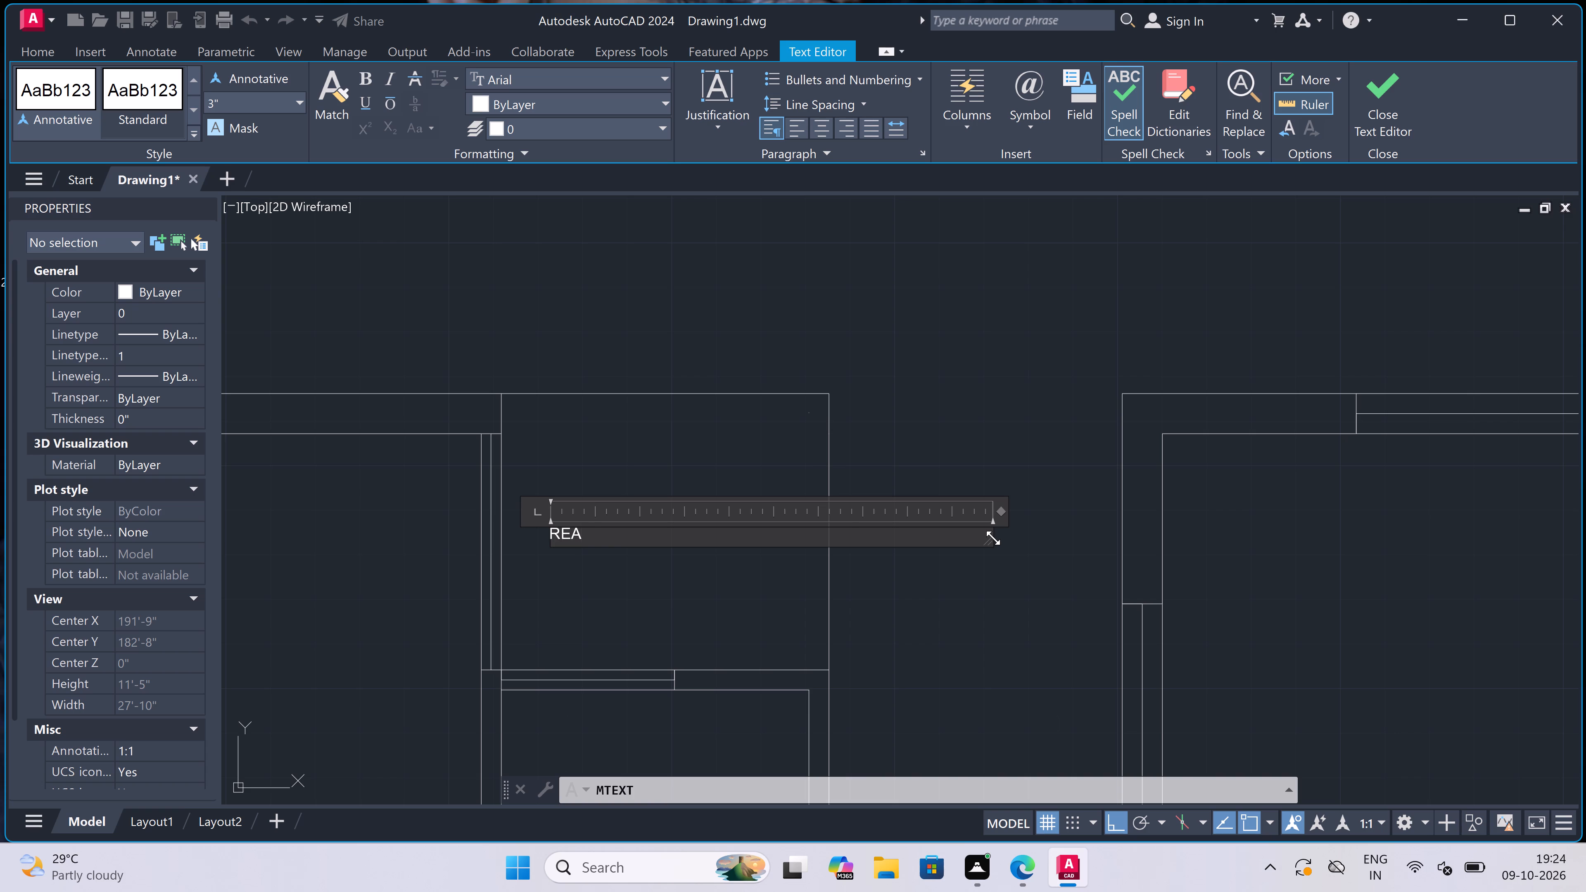
key(r)
key(space)
text(OPEN)
key(Return)
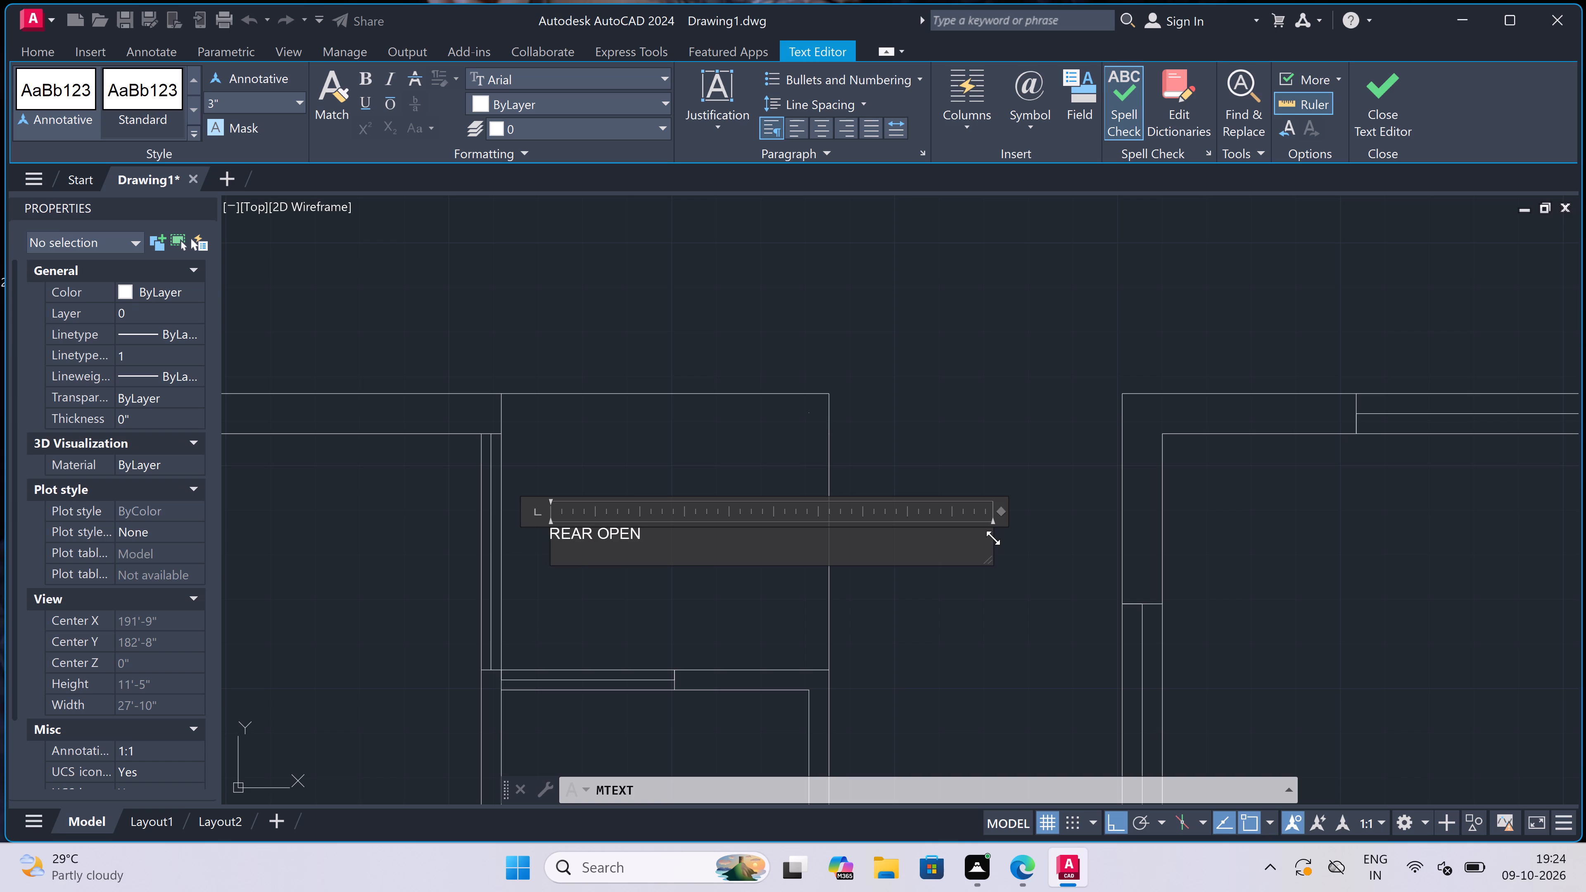
text(5'9)
key(shift+quotedbl)
key(x)
text(4'5)
key(shift+quotedbl)
click(712, 455)
Draw a jamb line across the wall south of the rear open area, crossing the window line between its ends.
scroll(710, 448, down, 5)
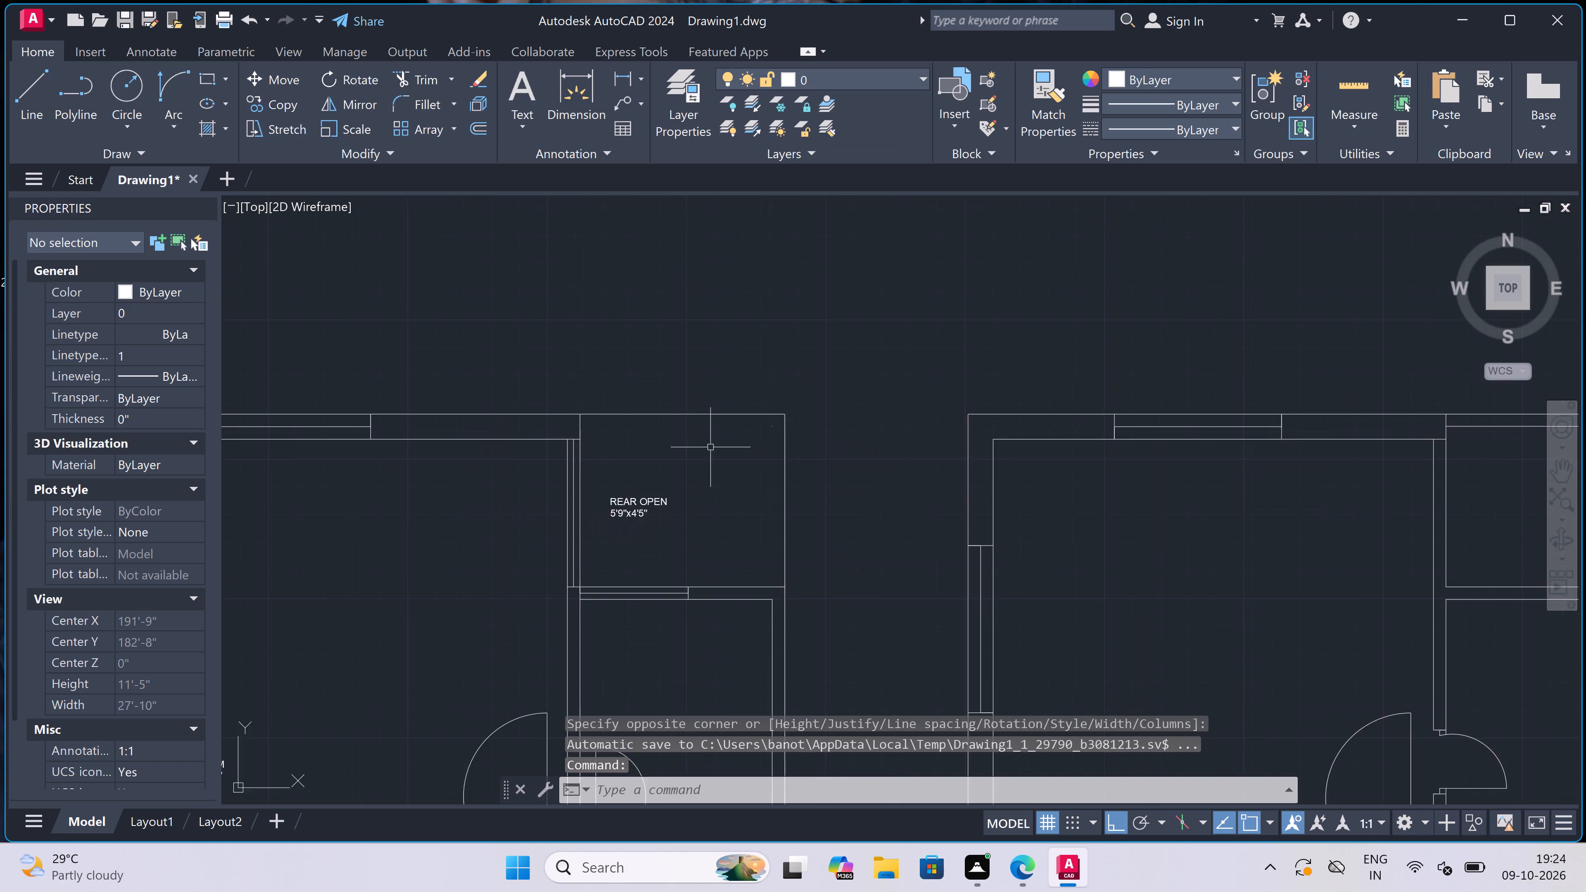
scroll(710, 447, down, 3)
scroll(702, 479, up, 4)
scroll(702, 479, down, 2)
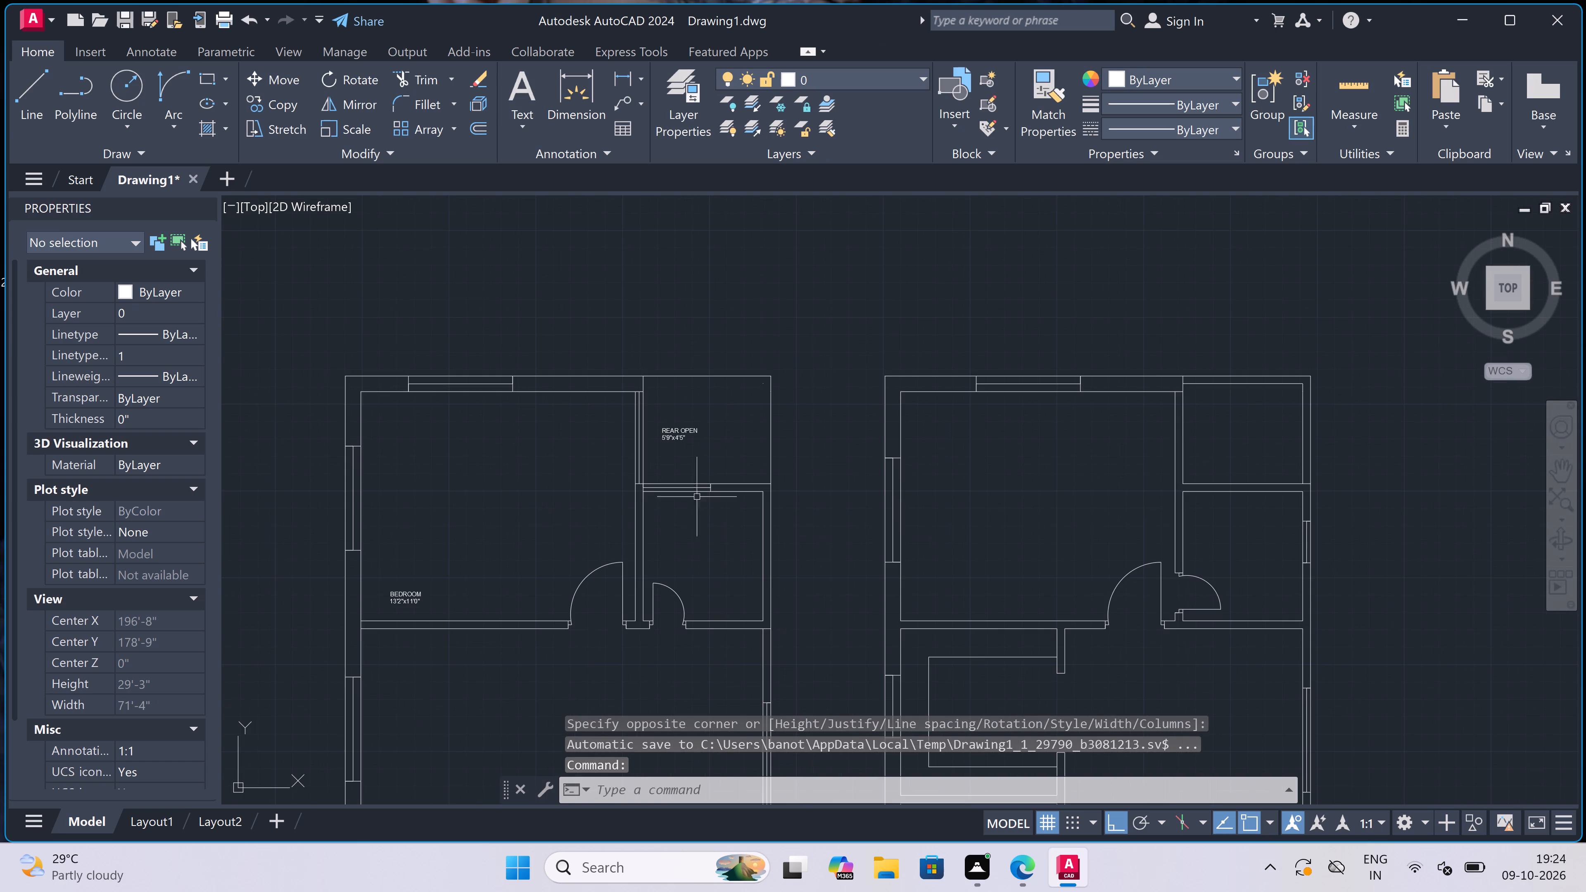
scroll(687, 515, up, 1)
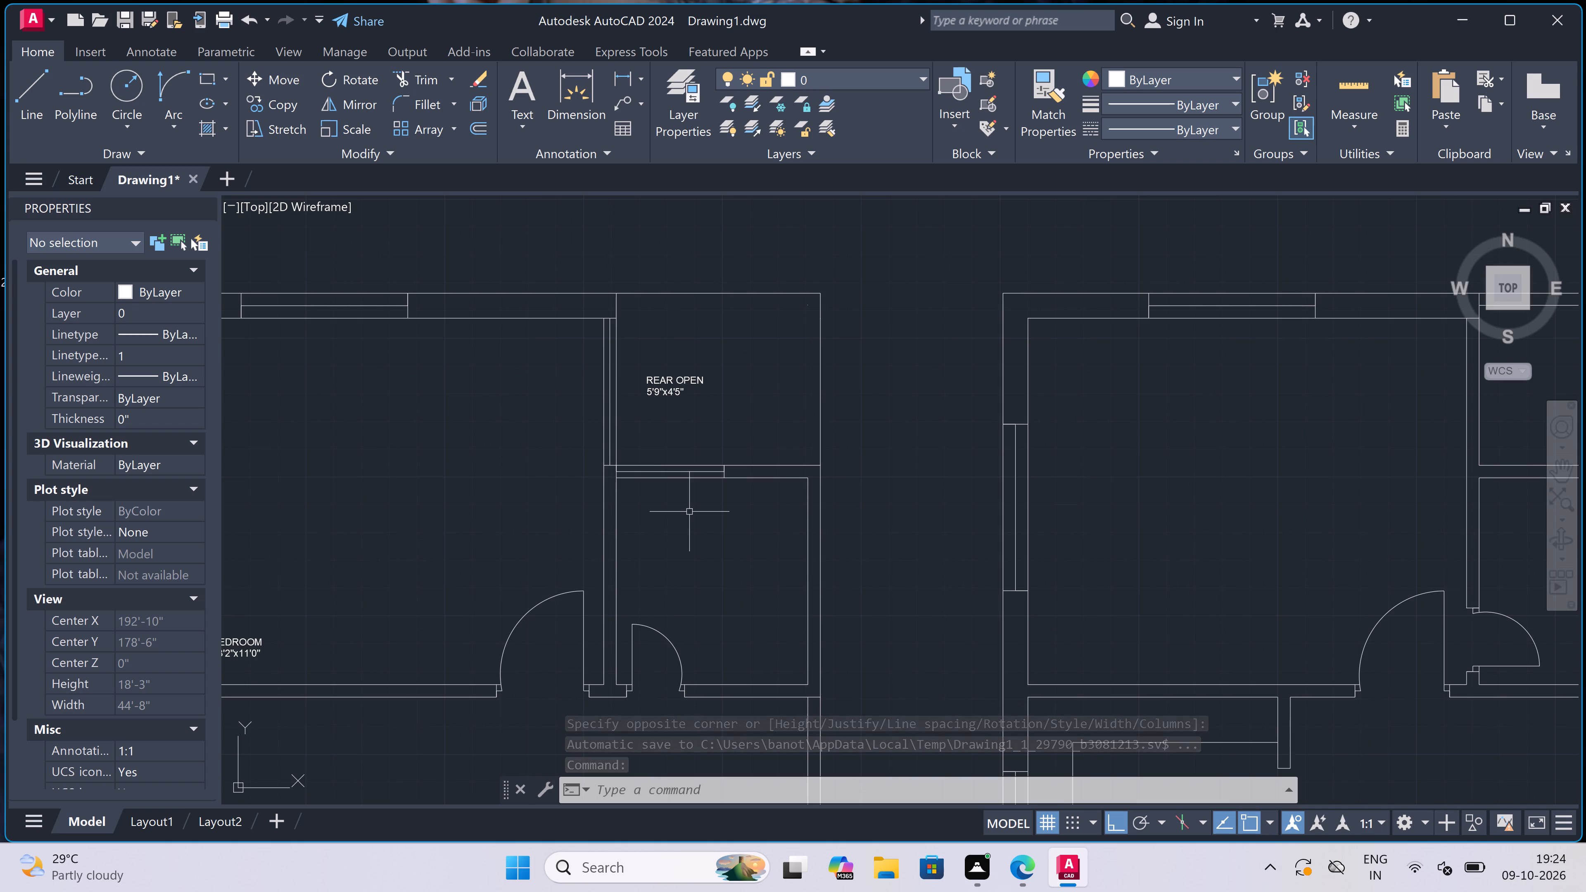
text(l)
key(space)
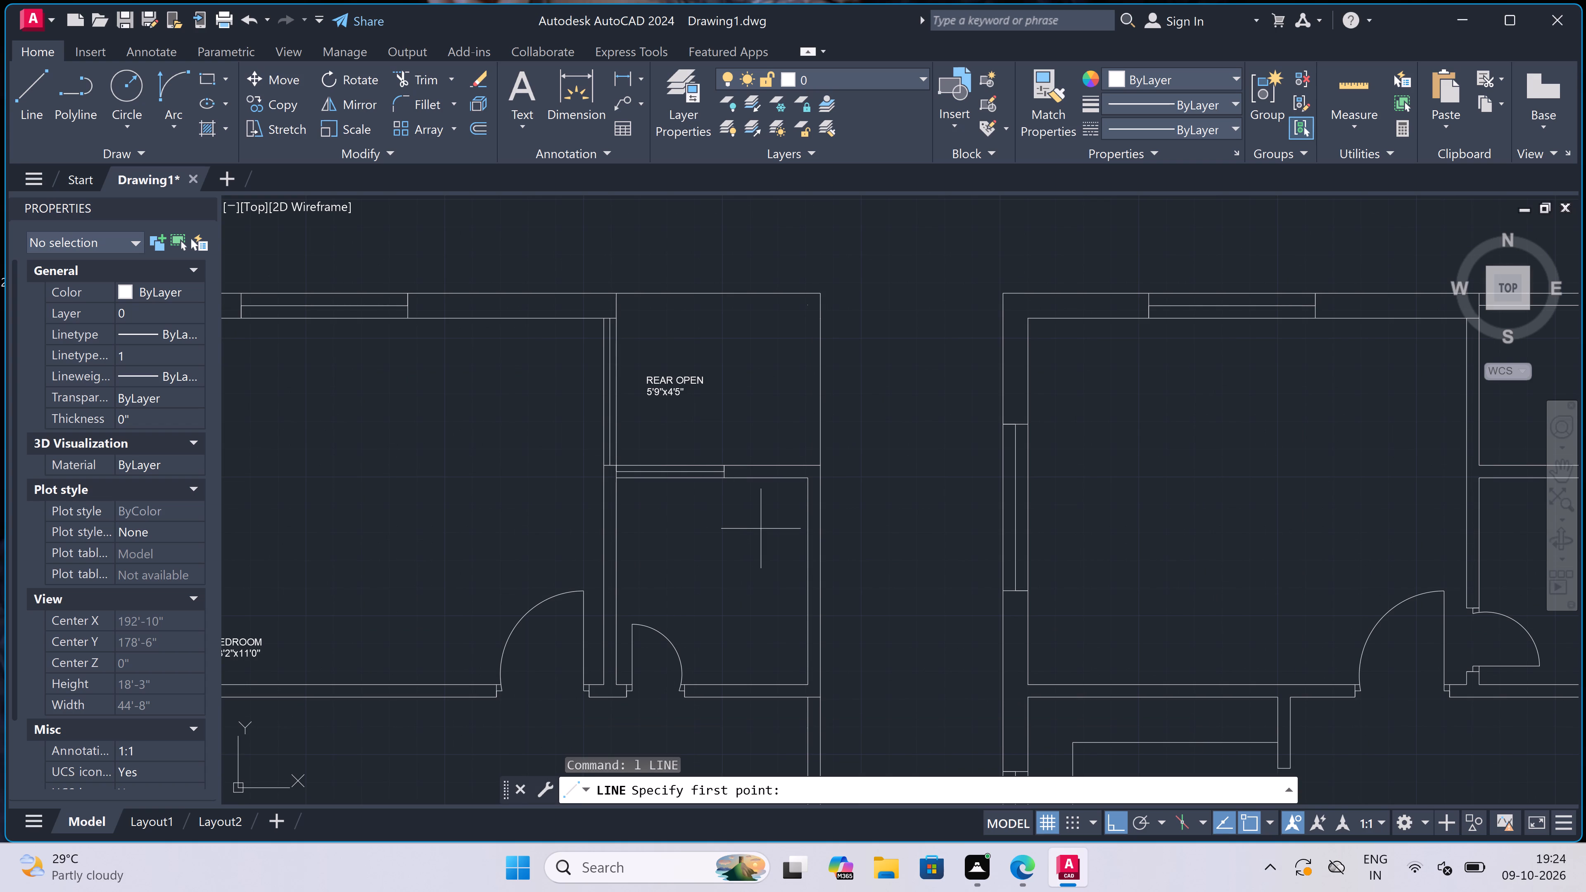
scroll(632, 484, up, 3)
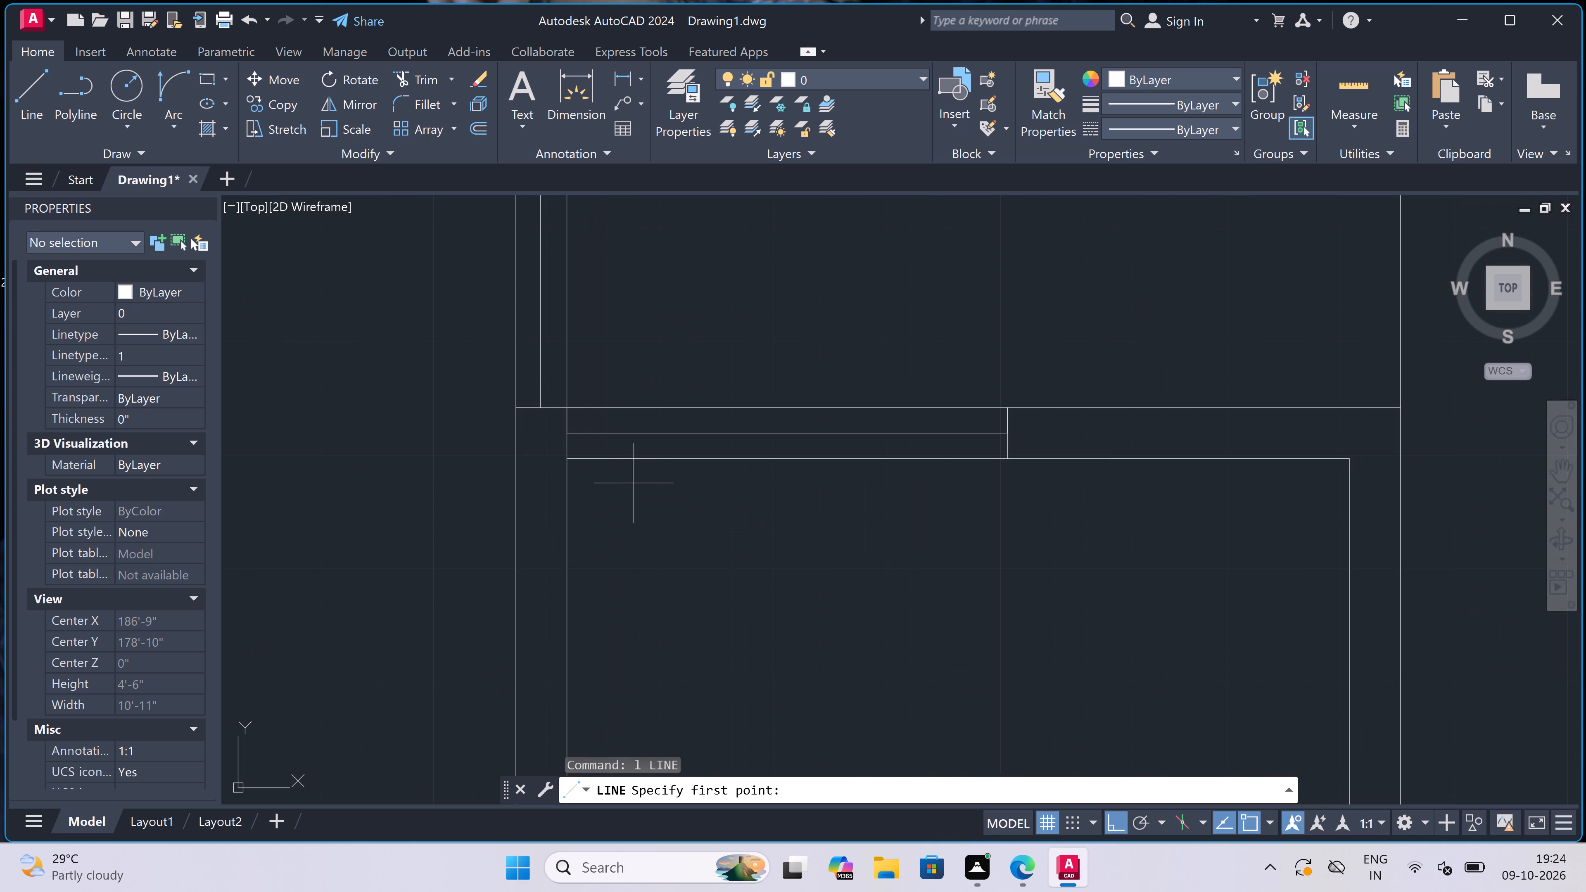
scroll(698, 457, down, 3)
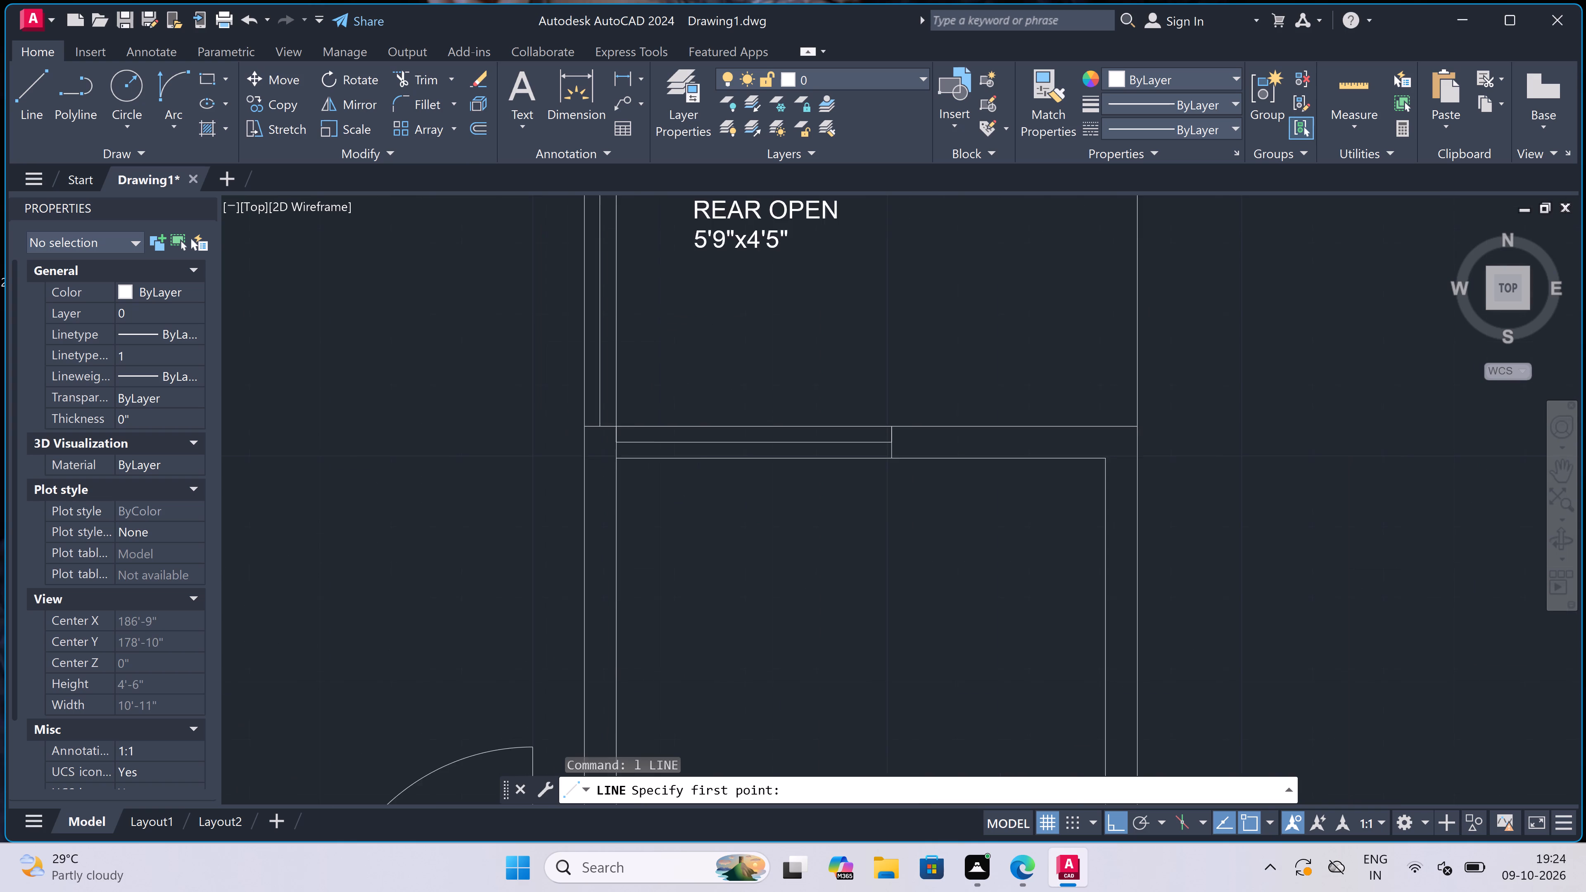
scroll(698, 457, up, 2)
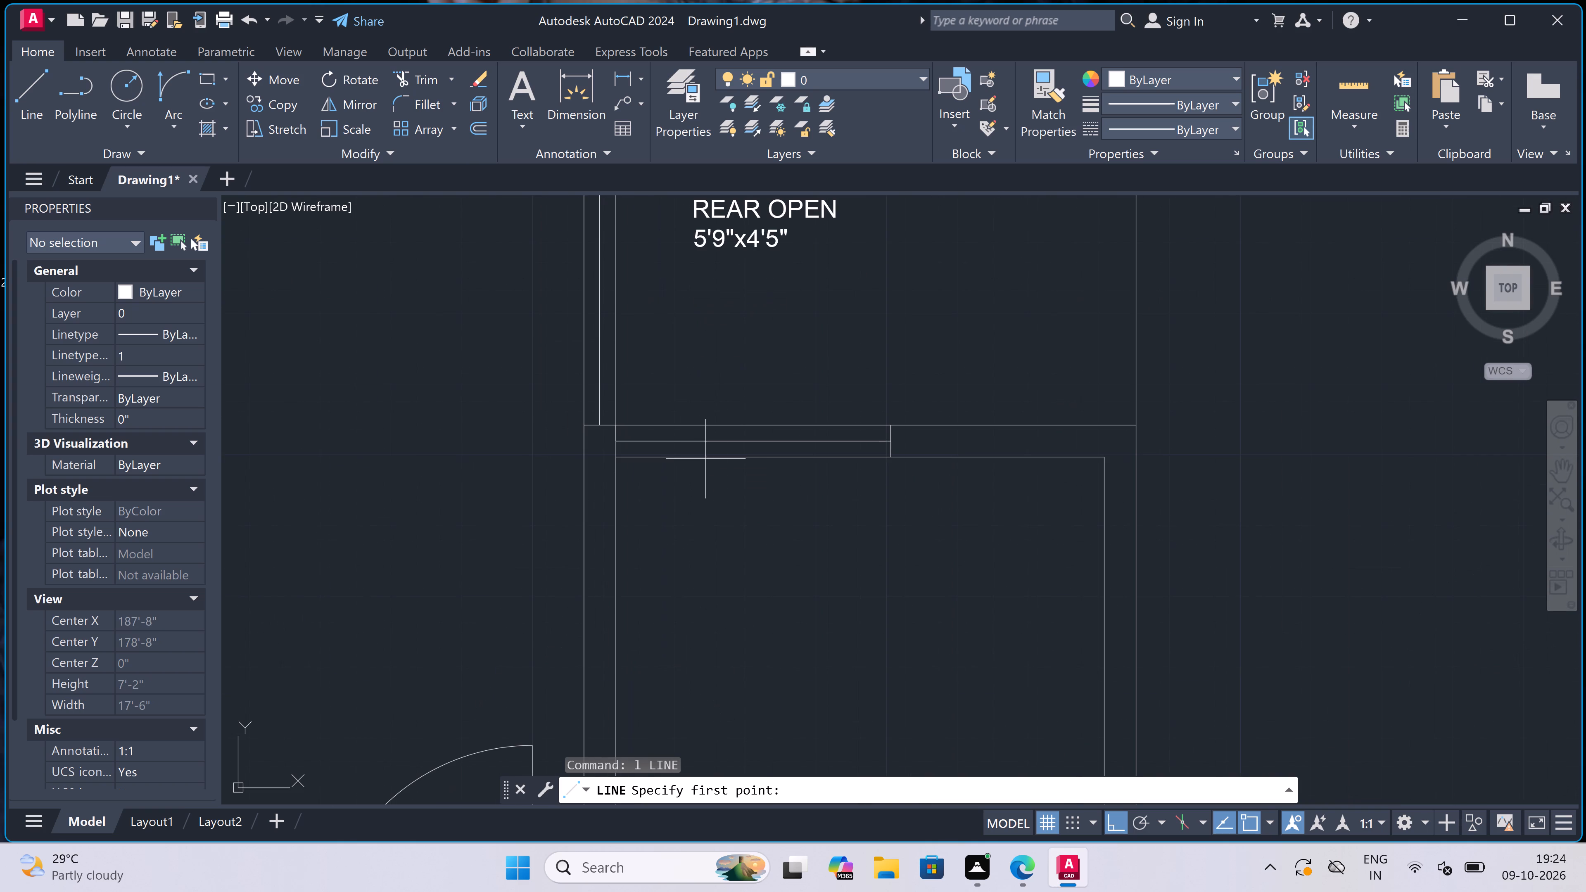
click(733, 458)
click(737, 425)
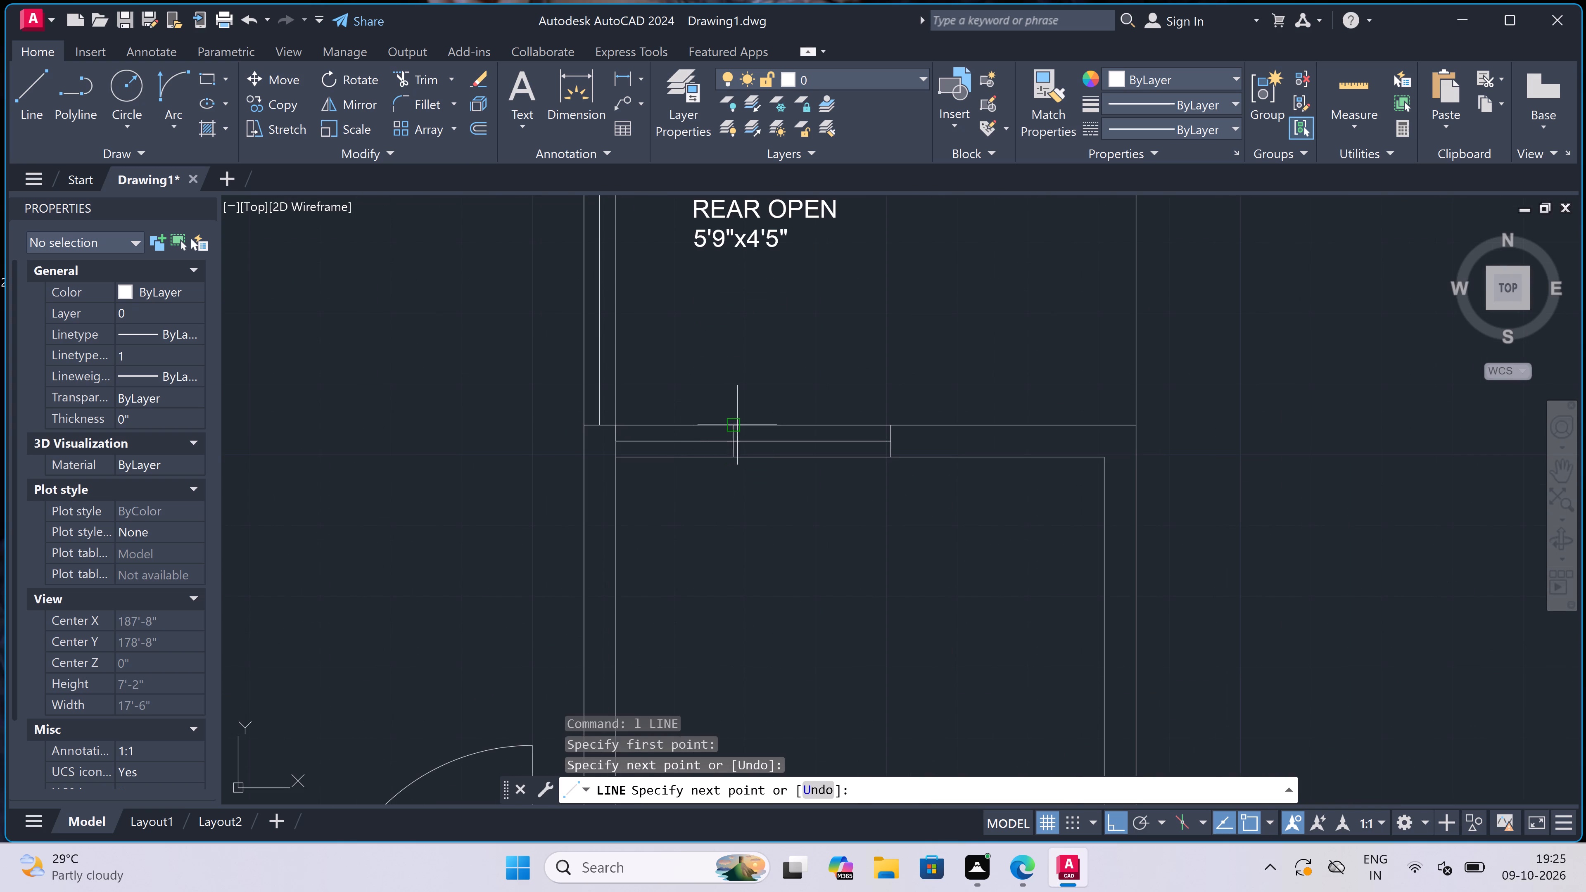
key(Escape)
Trim off the part of the window line west of the new jamb.
key(t)
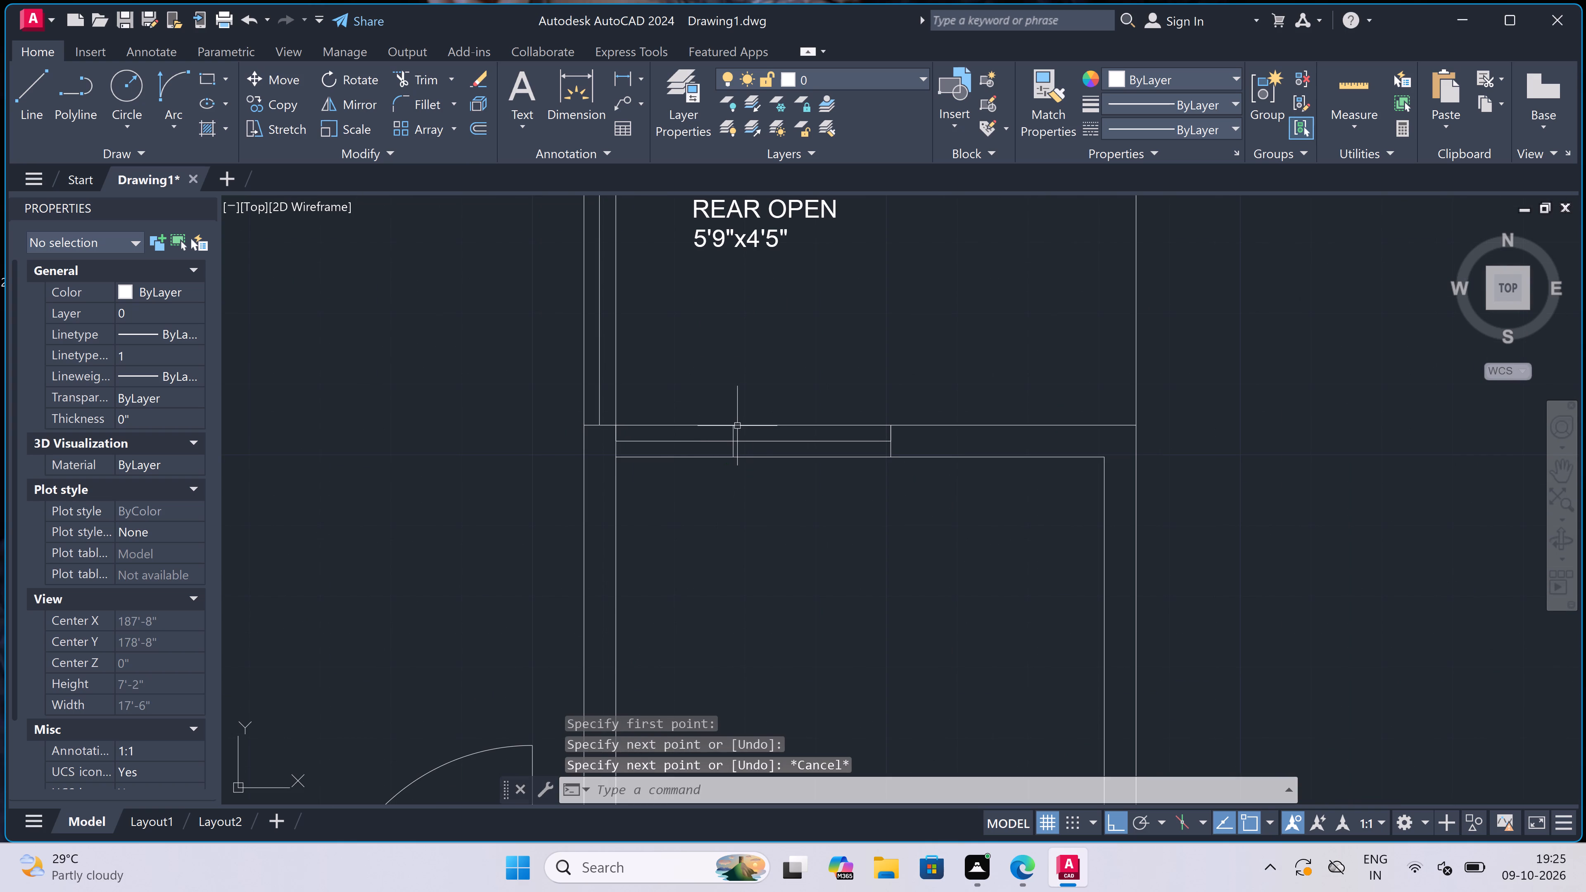
key(r)
key(space)
scroll(715, 448, up, 1)
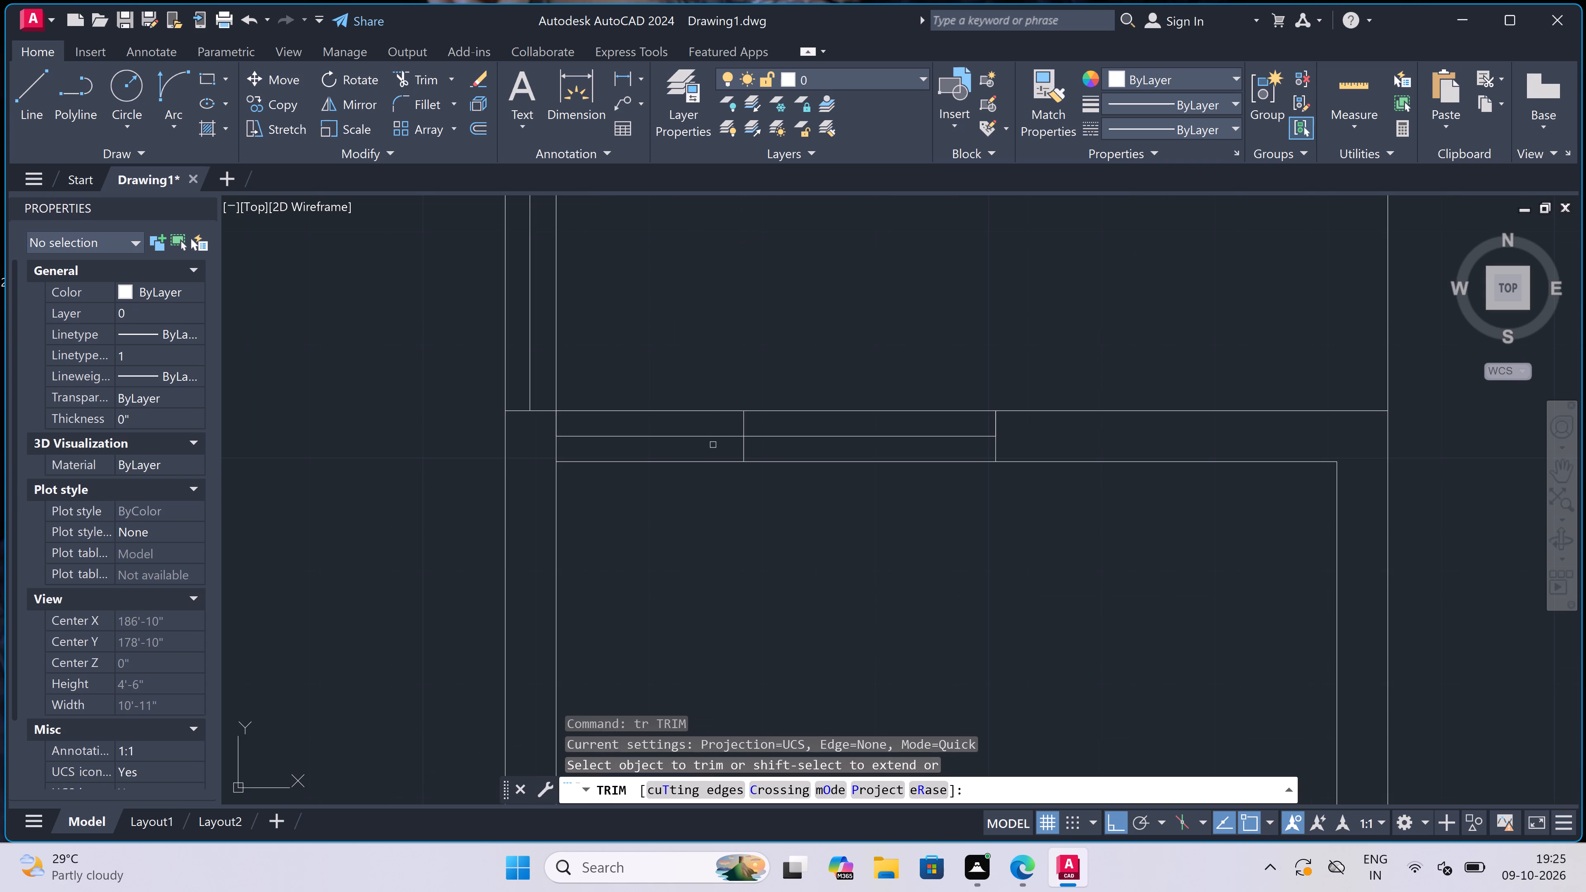
click(708, 438)
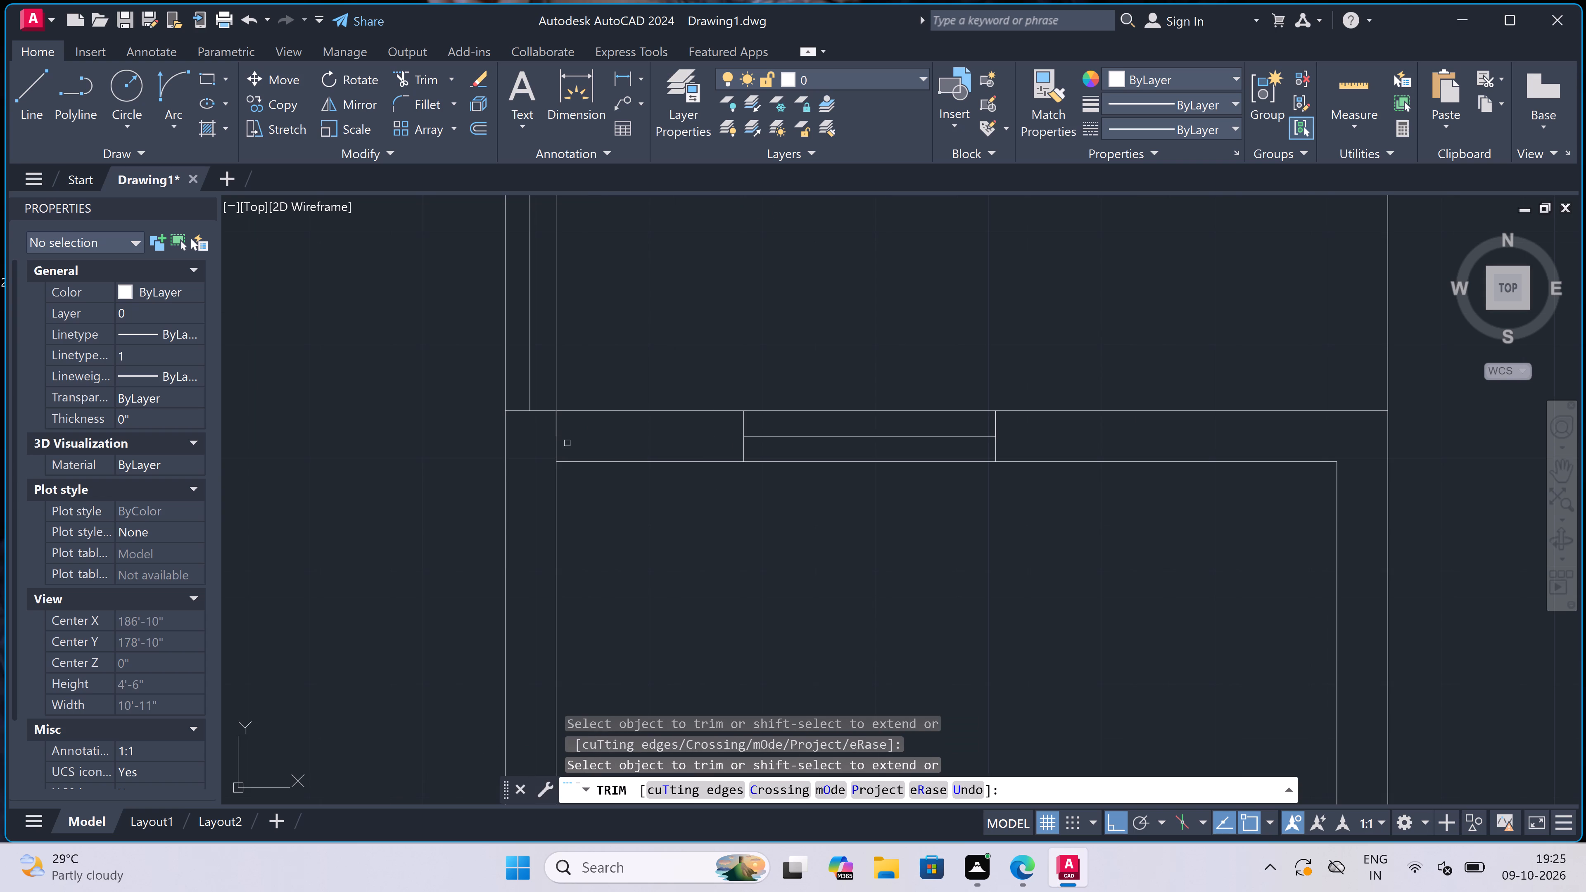
Trim off the vertical wall line segment crossing the west end of the wall south of the rear open area.
drag(551, 444, 558, 444)
click(599, 442)
scroll(575, 430, up, 2)
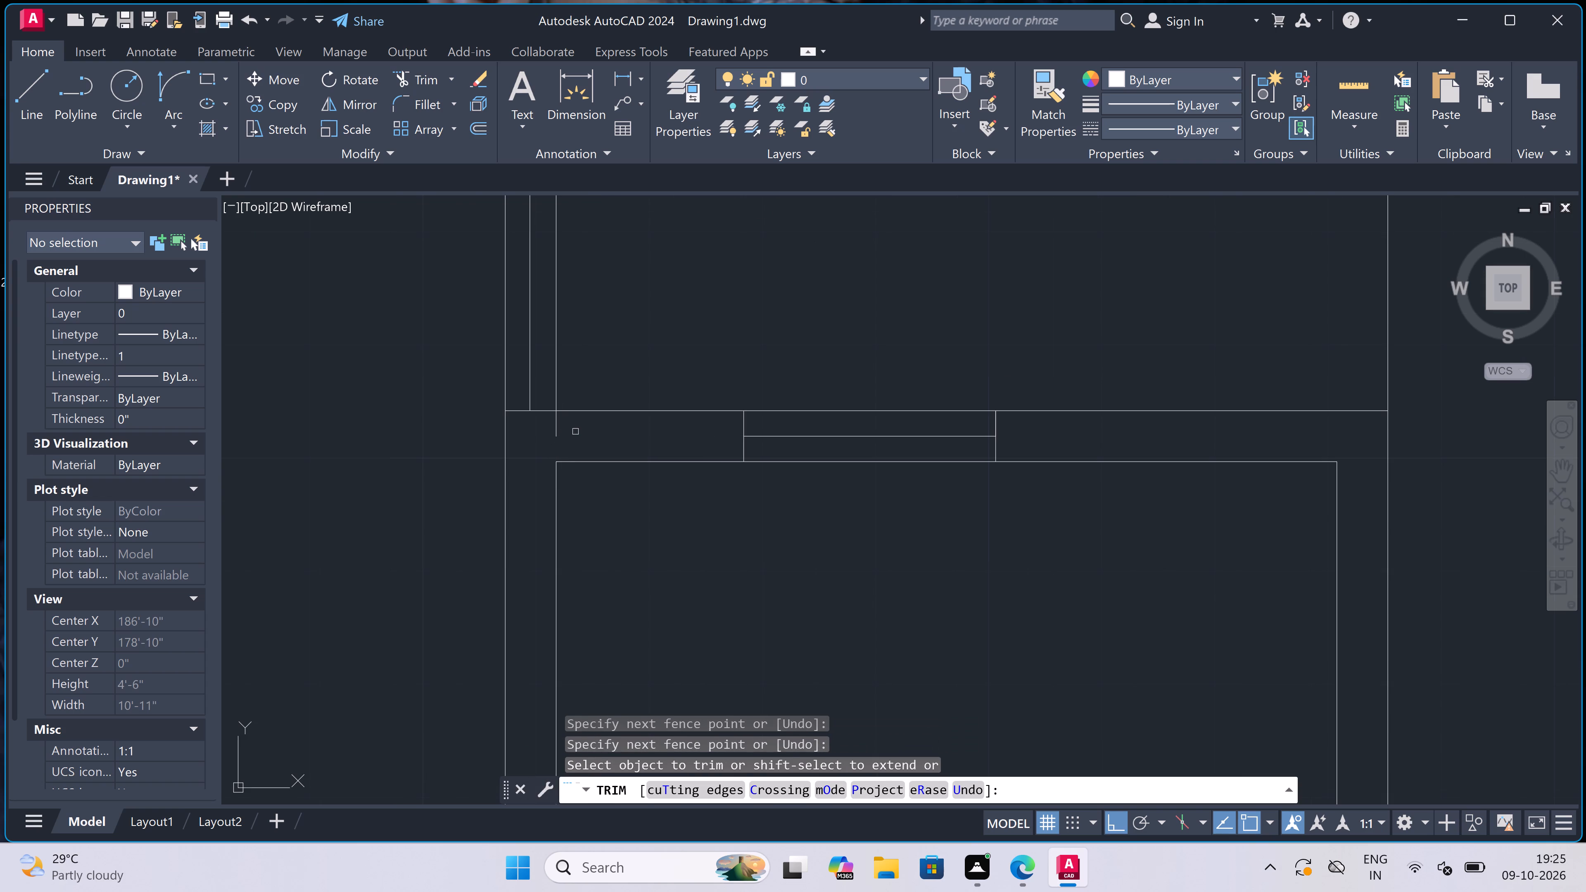
click(537, 419)
click(425, 413)
click(601, 428)
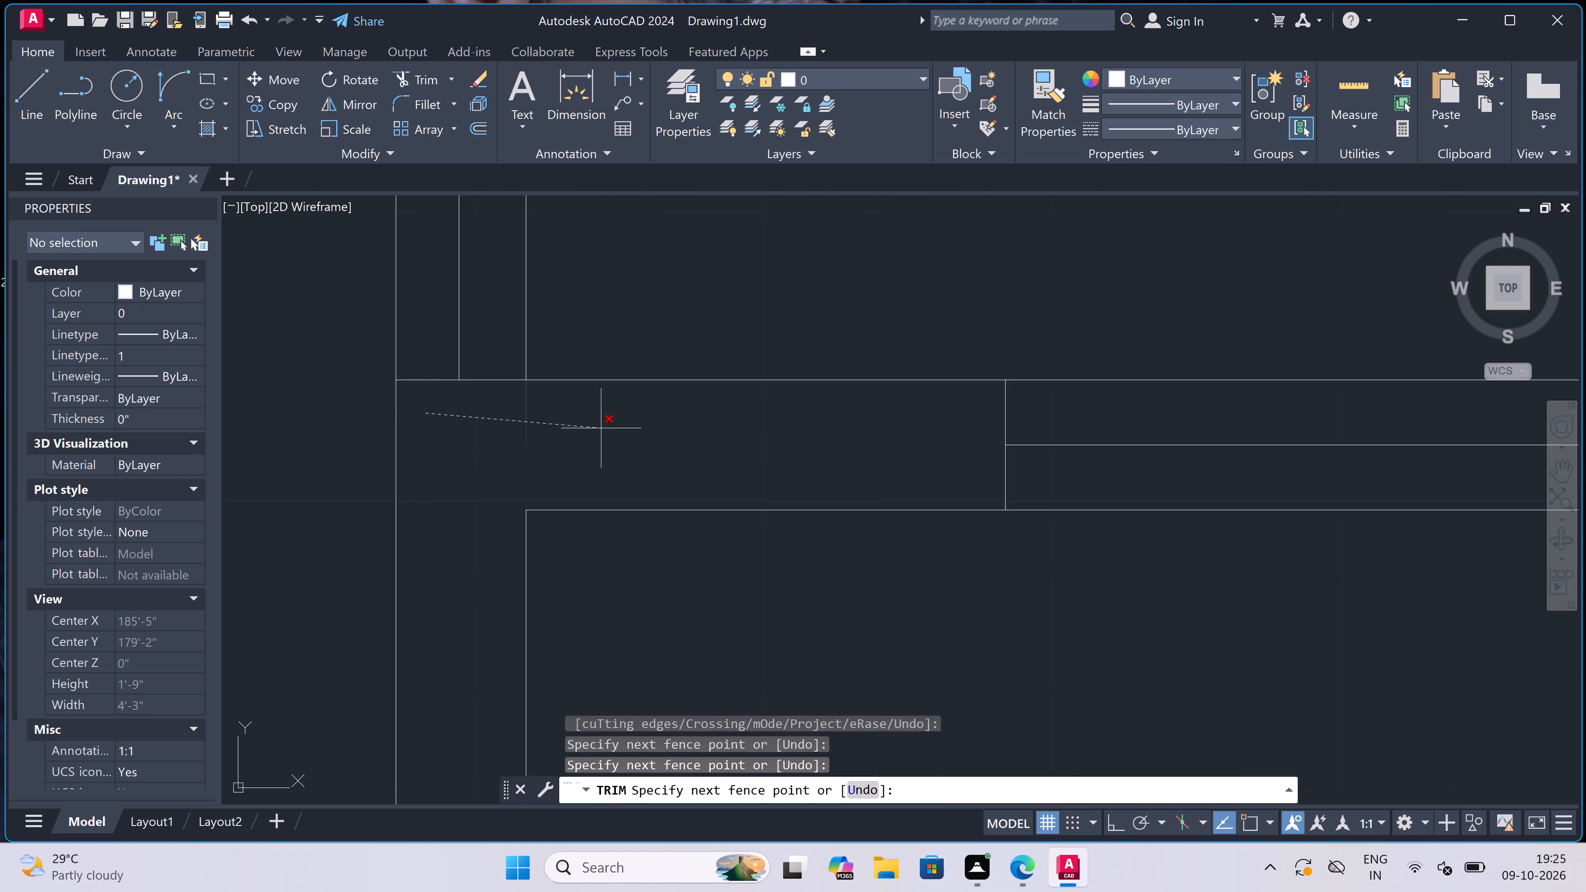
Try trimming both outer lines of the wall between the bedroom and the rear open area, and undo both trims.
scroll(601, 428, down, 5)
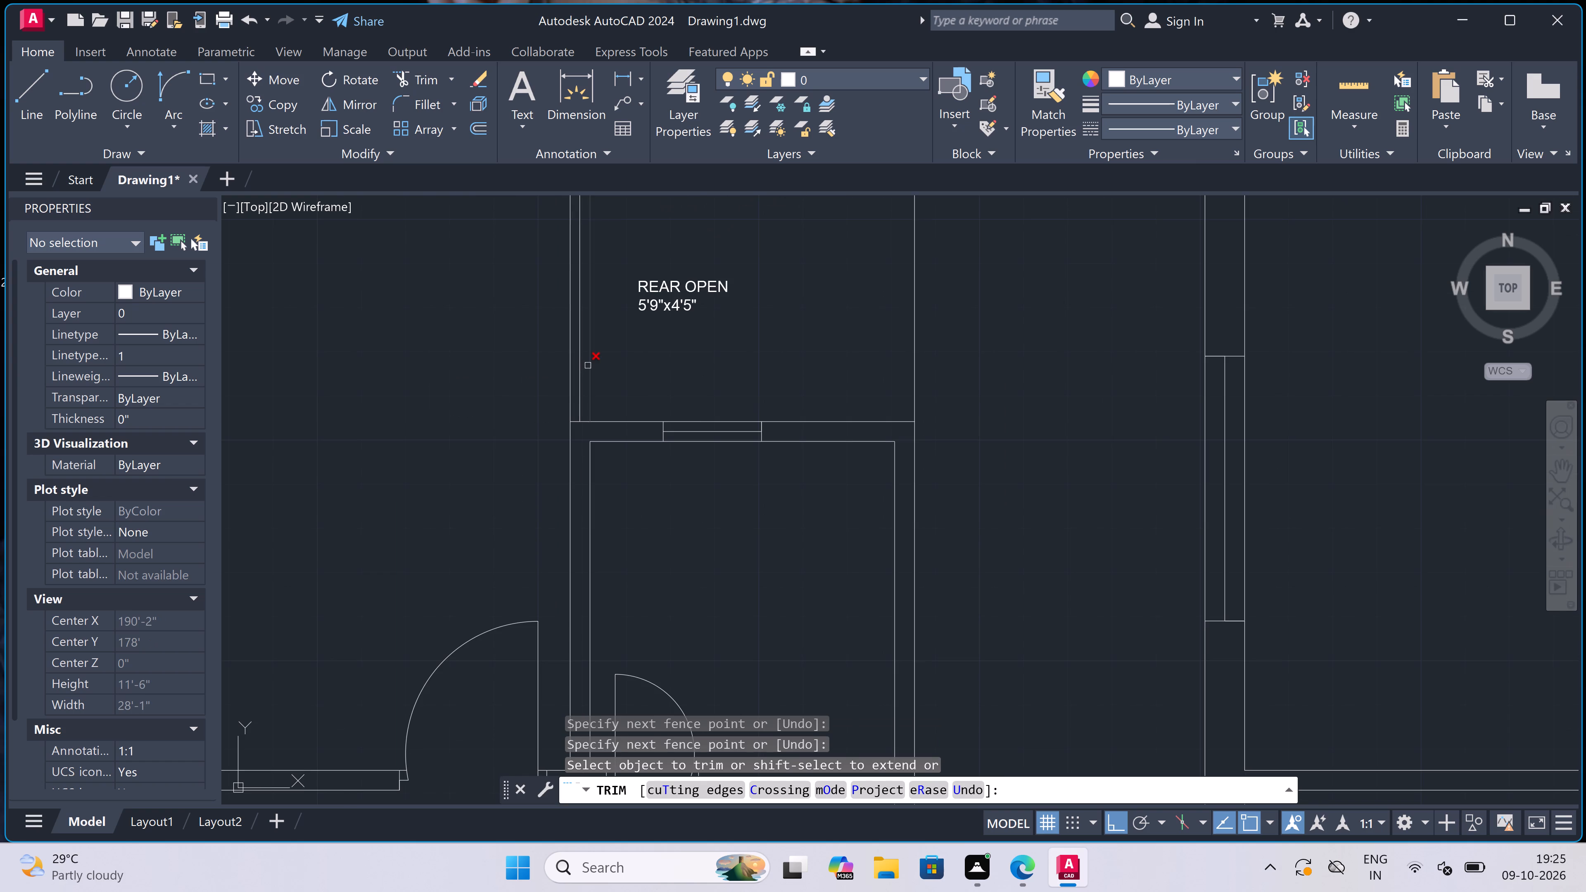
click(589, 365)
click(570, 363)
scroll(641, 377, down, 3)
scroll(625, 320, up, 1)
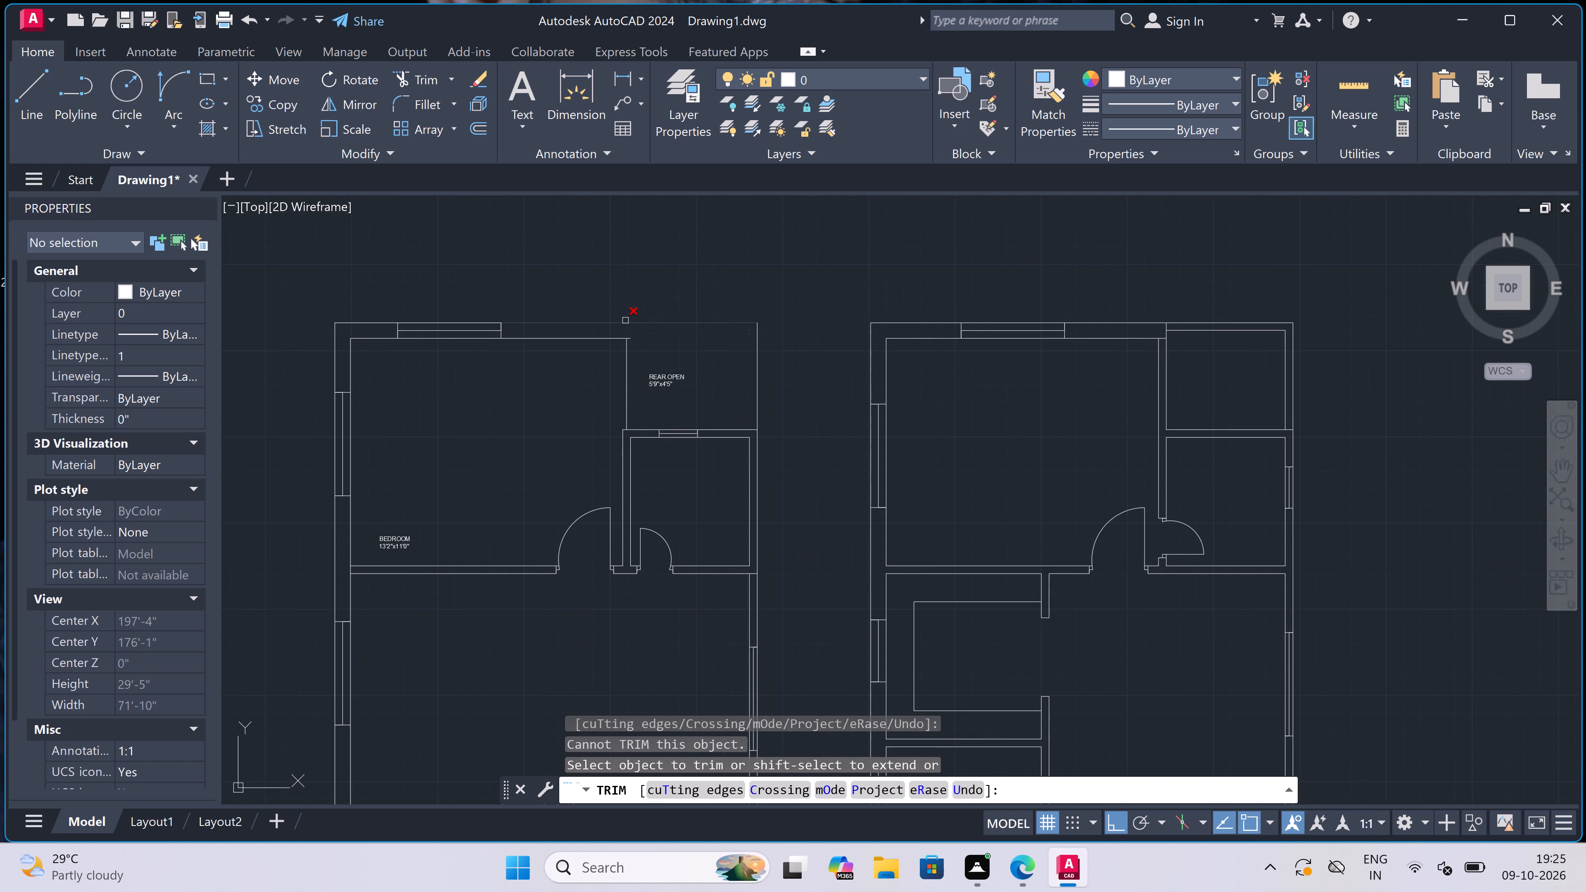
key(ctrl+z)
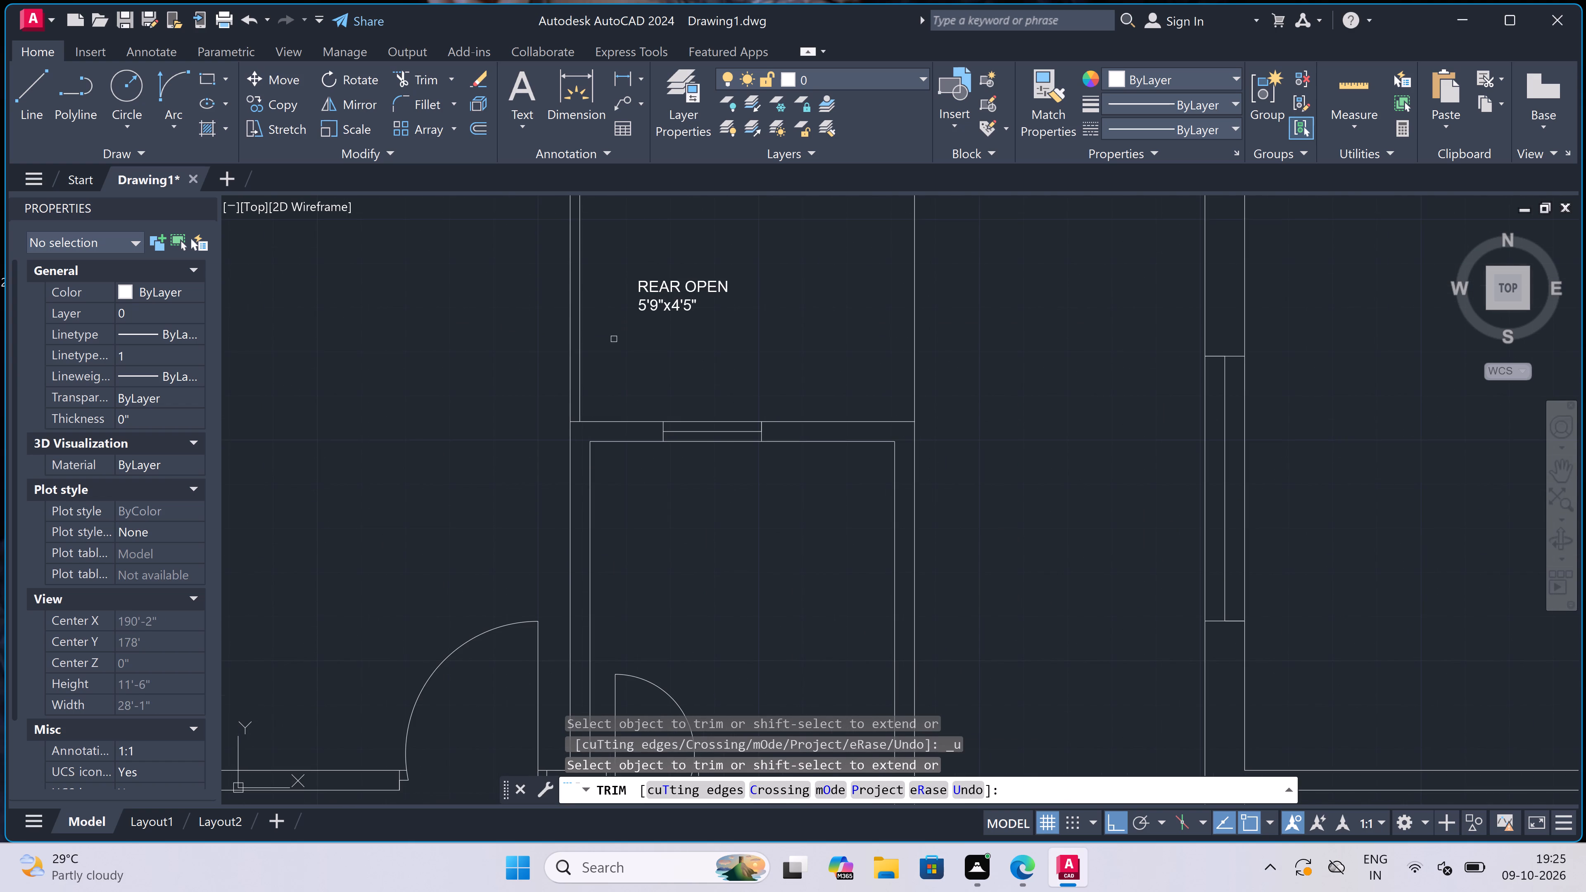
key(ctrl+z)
Trim away the two outer lines of the wall between the bedroom and rear open area, keeping the middle line.
scroll(611, 344, down, 8)
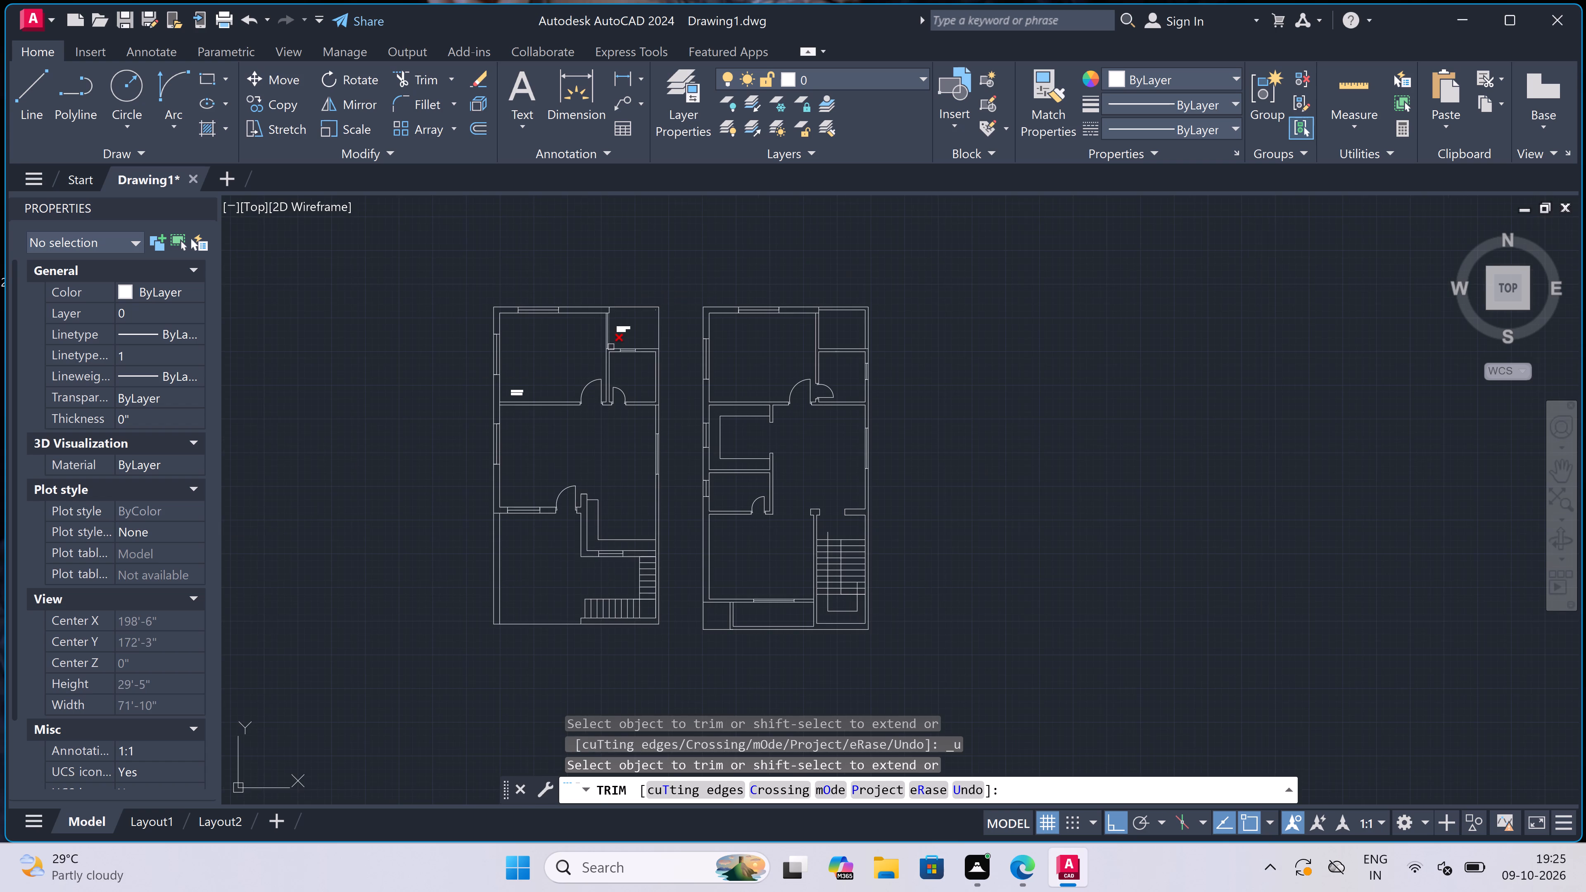
scroll(602, 311, up, 4)
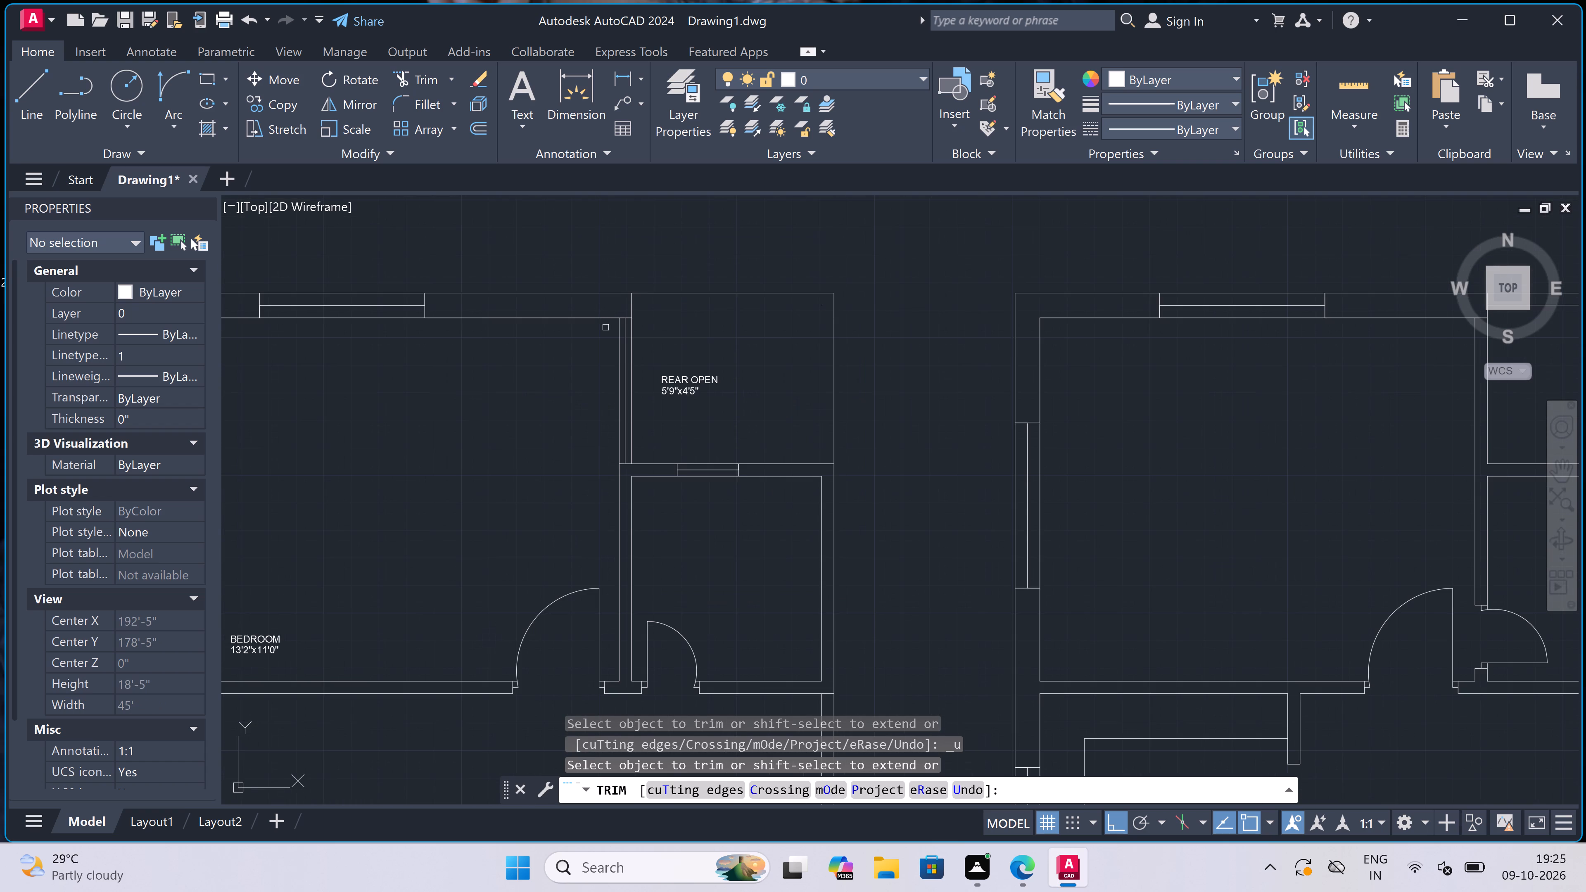
click(621, 333)
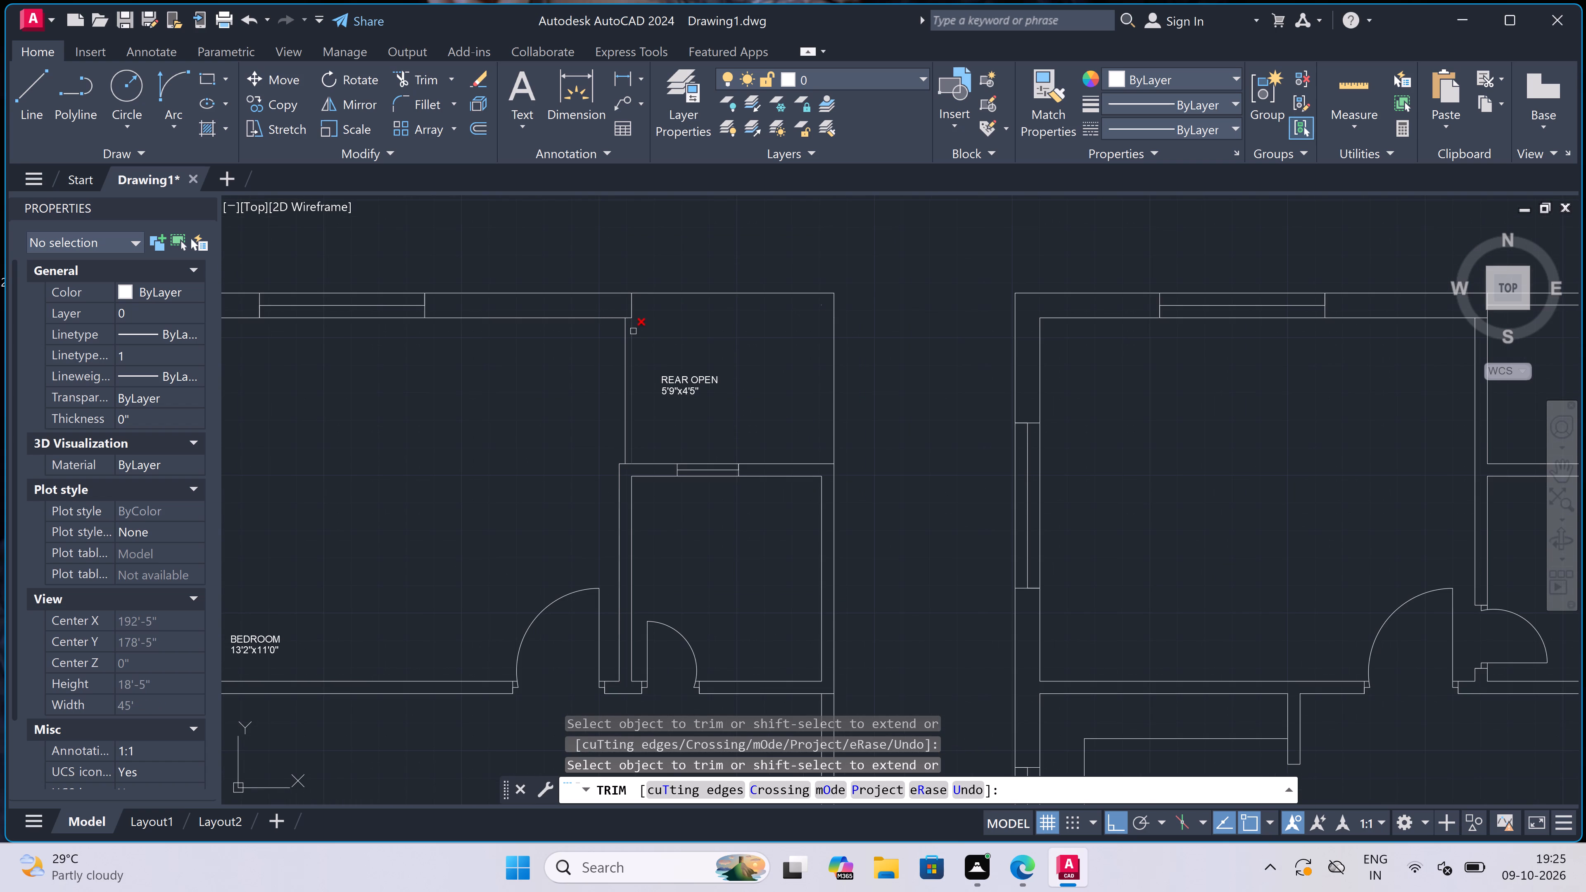
click(633, 331)
scroll(626, 299, up, 3)
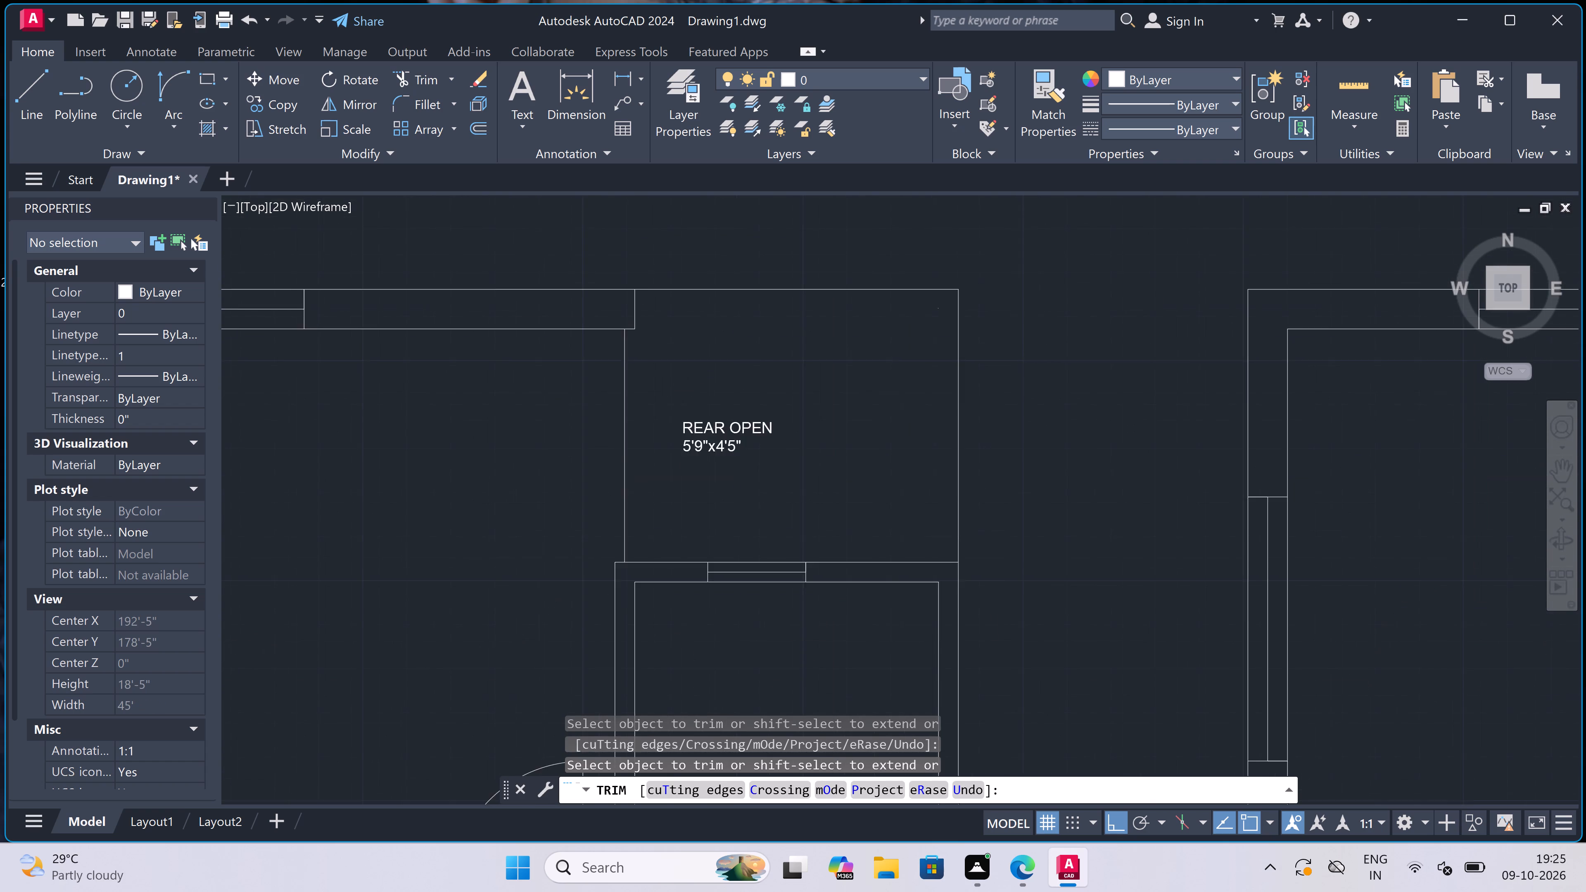
key(Escape)
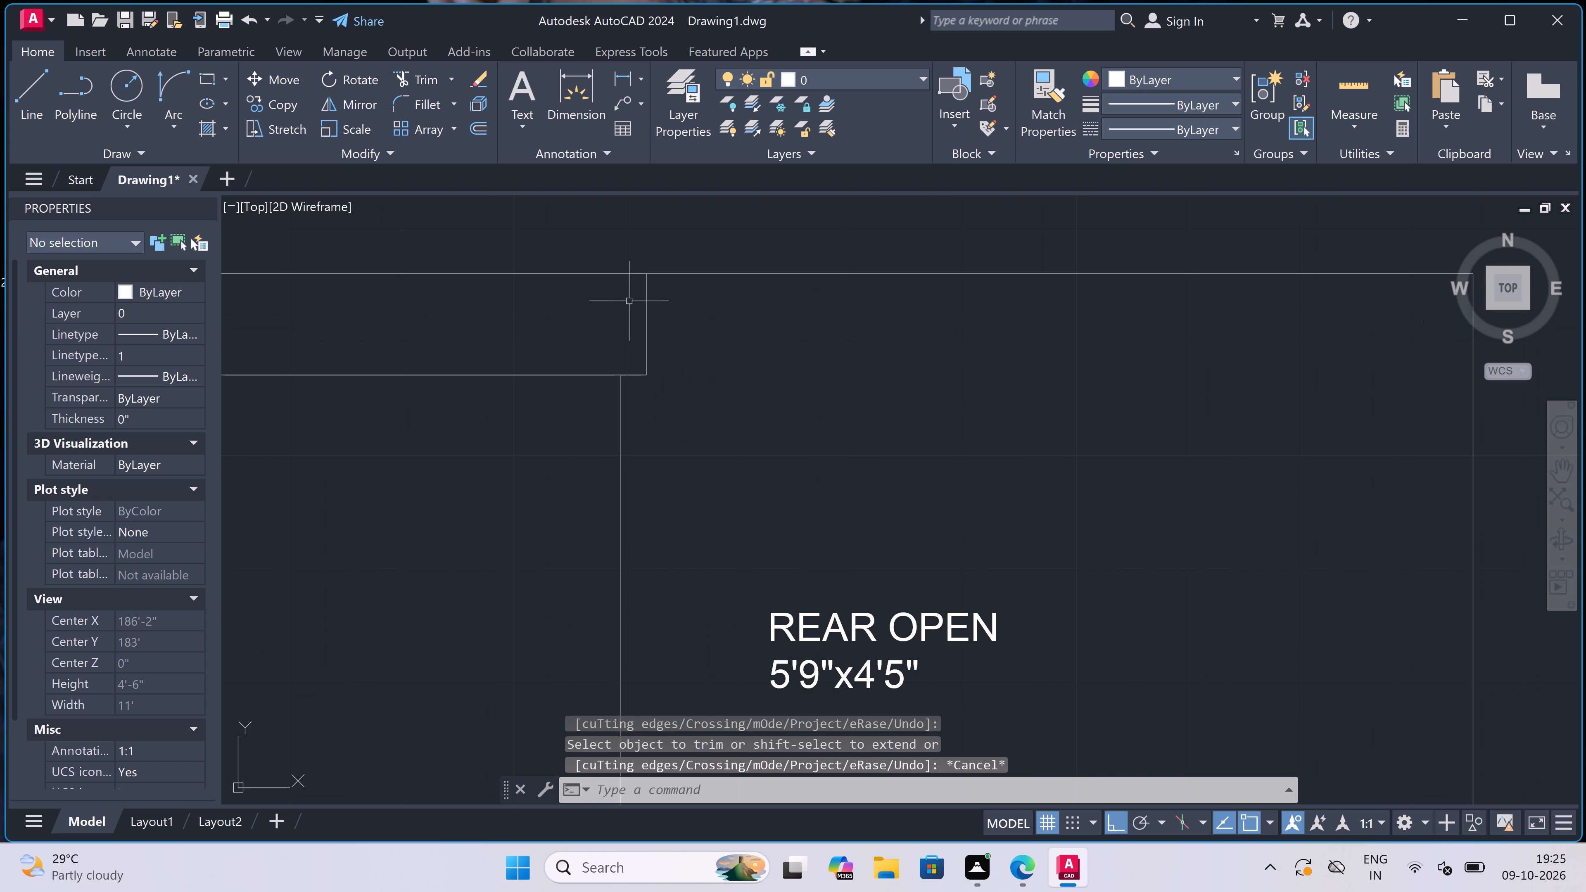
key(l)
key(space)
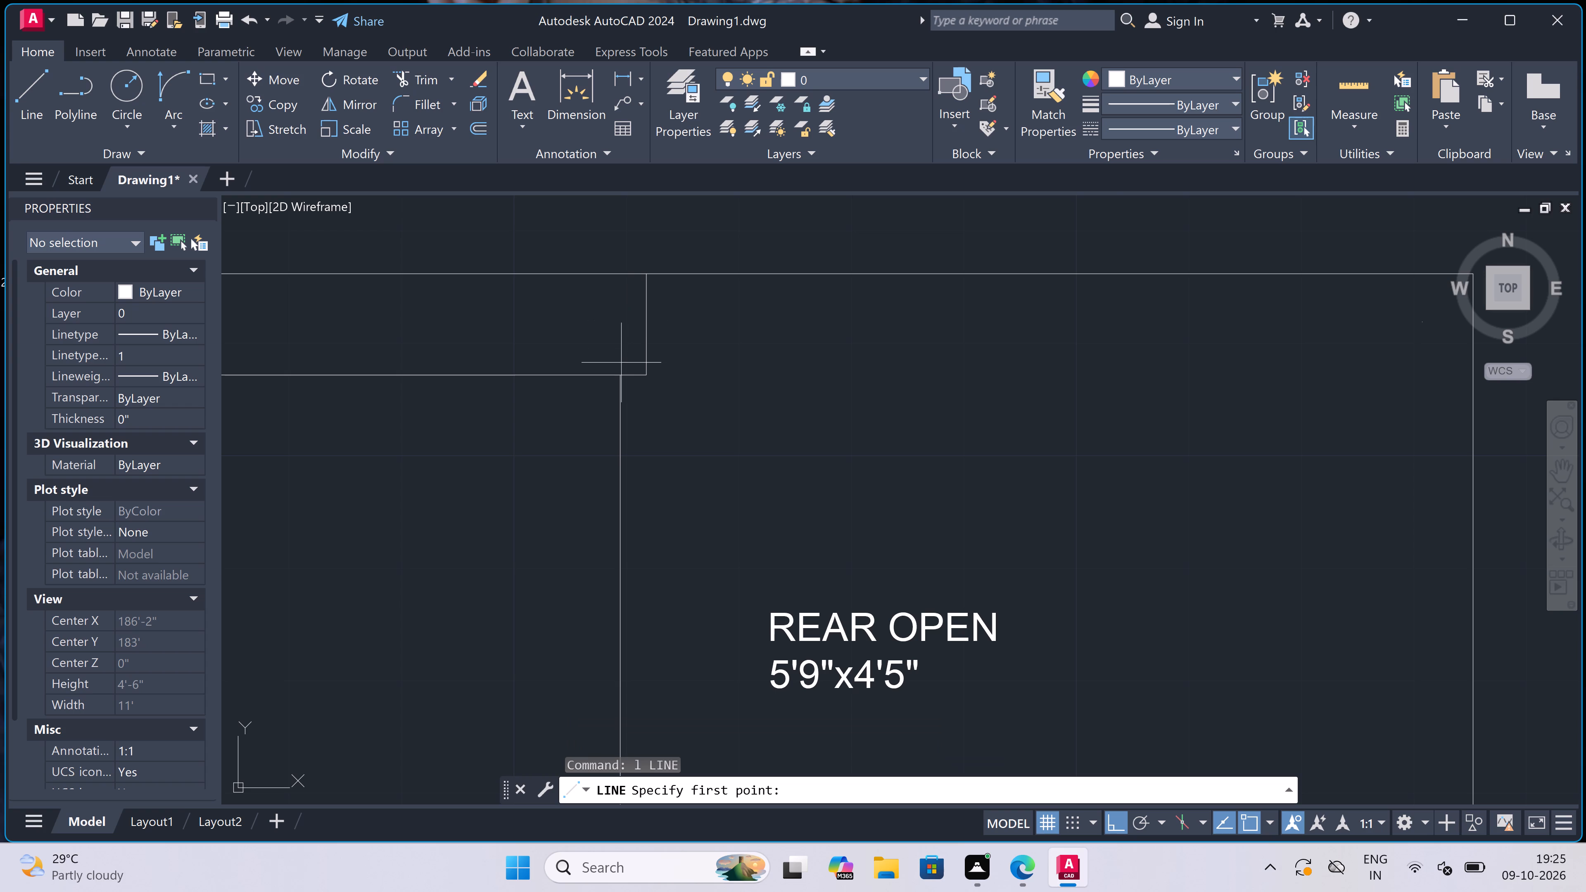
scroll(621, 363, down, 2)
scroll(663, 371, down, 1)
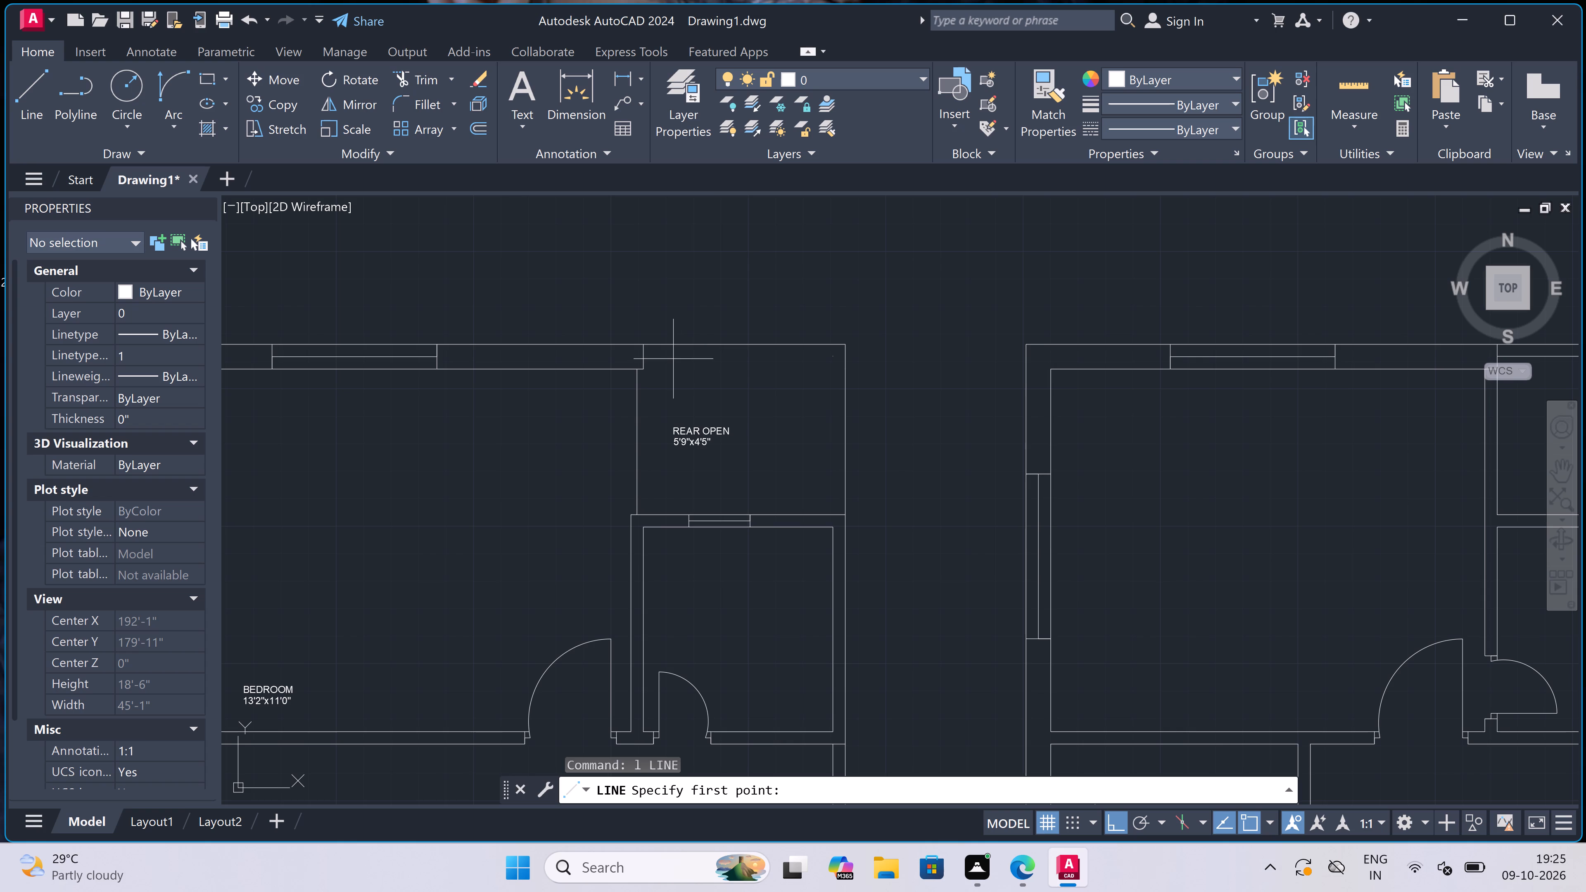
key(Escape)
Add multiline text in the small room south of the rear open area reading TOILET with 5'4.5"x7'0" on the second line.
scroll(723, 334, down, 2)
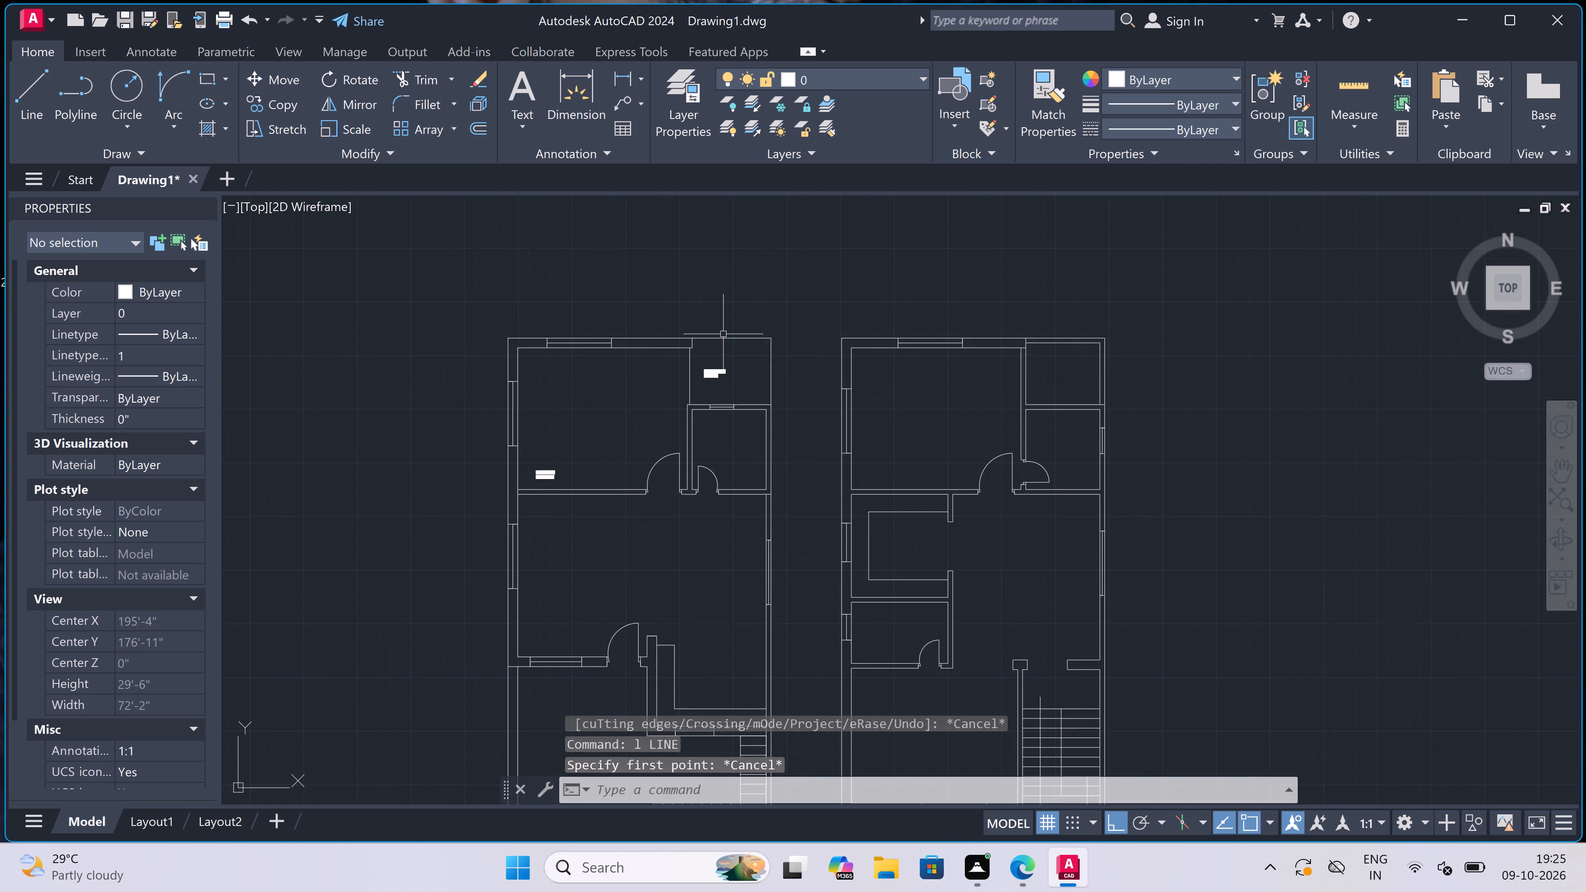
scroll(723, 334, down, 1)
scroll(716, 380, up, 3)
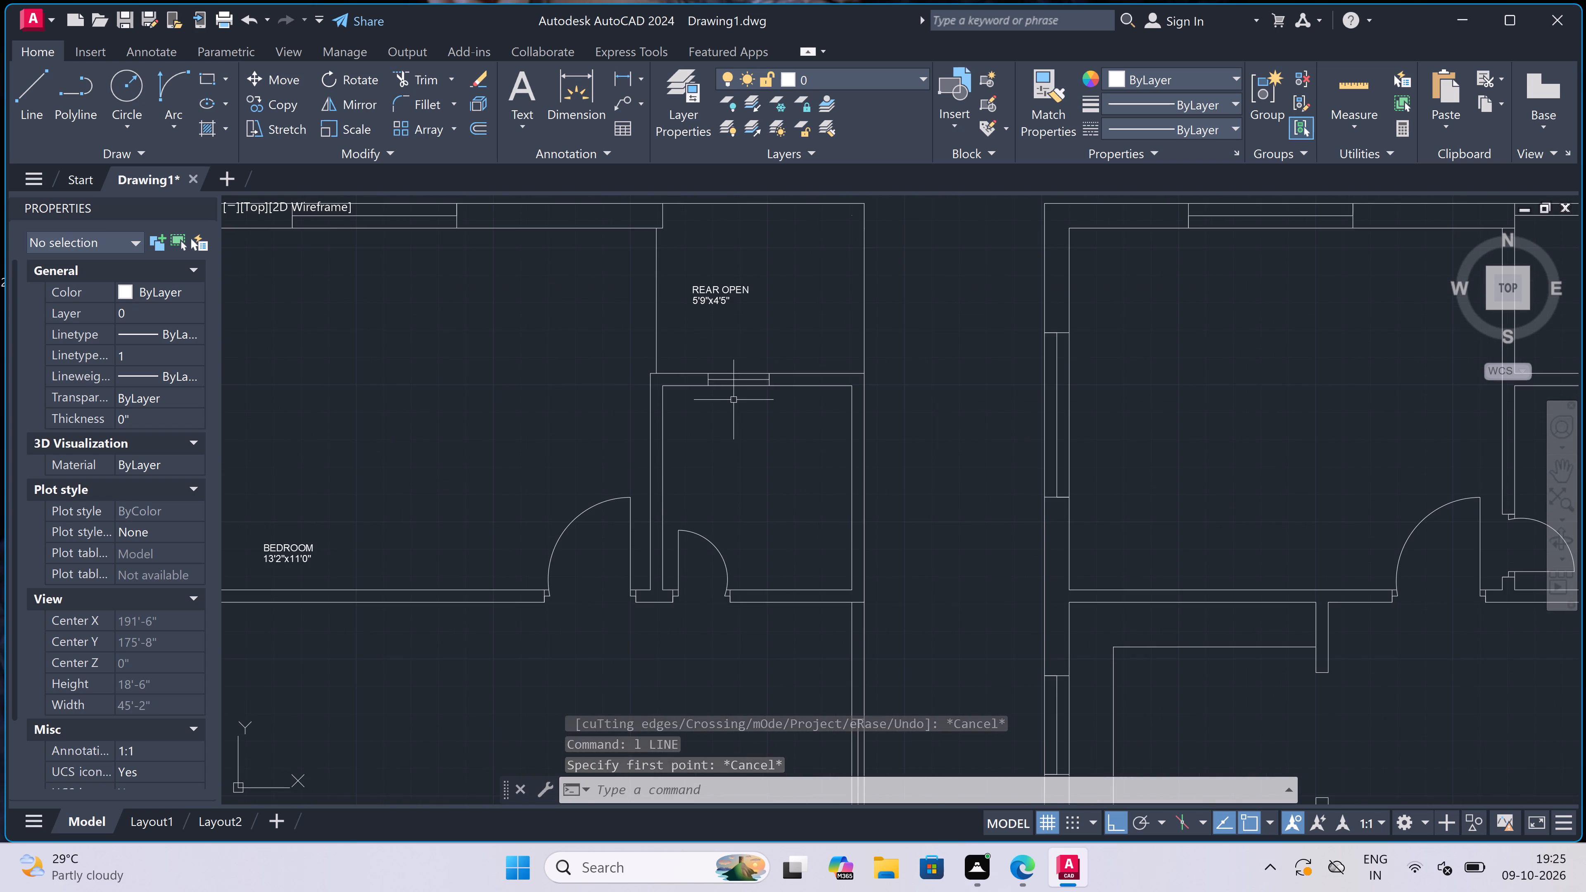
key(m)
key(t)
key(space)
scroll(727, 416, up, 2)
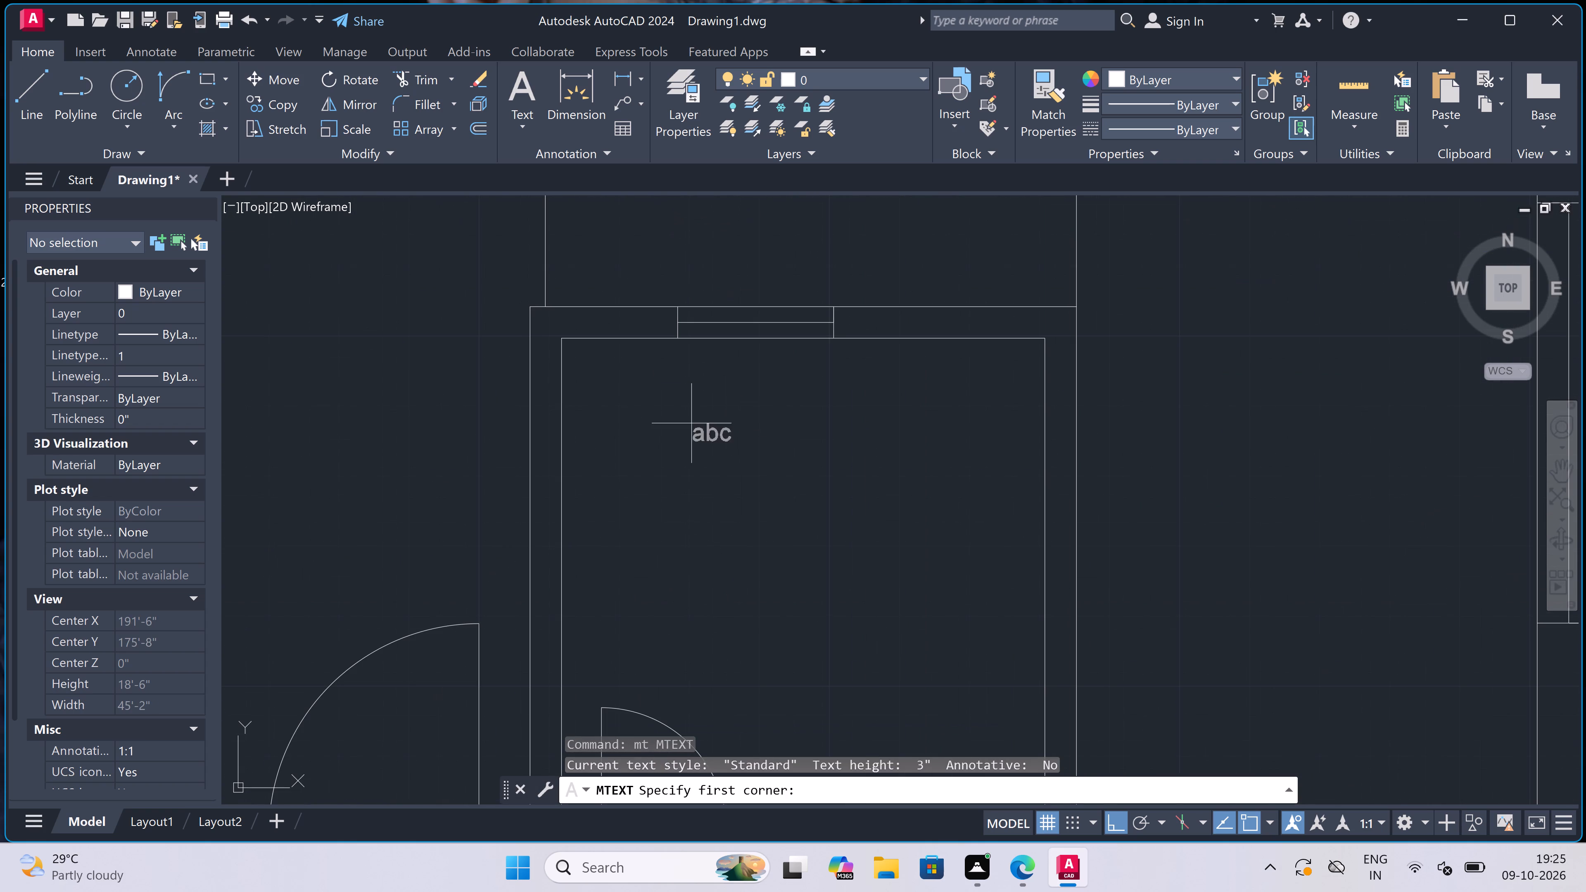
drag(620, 440, 703, 465)
click(1294, 540)
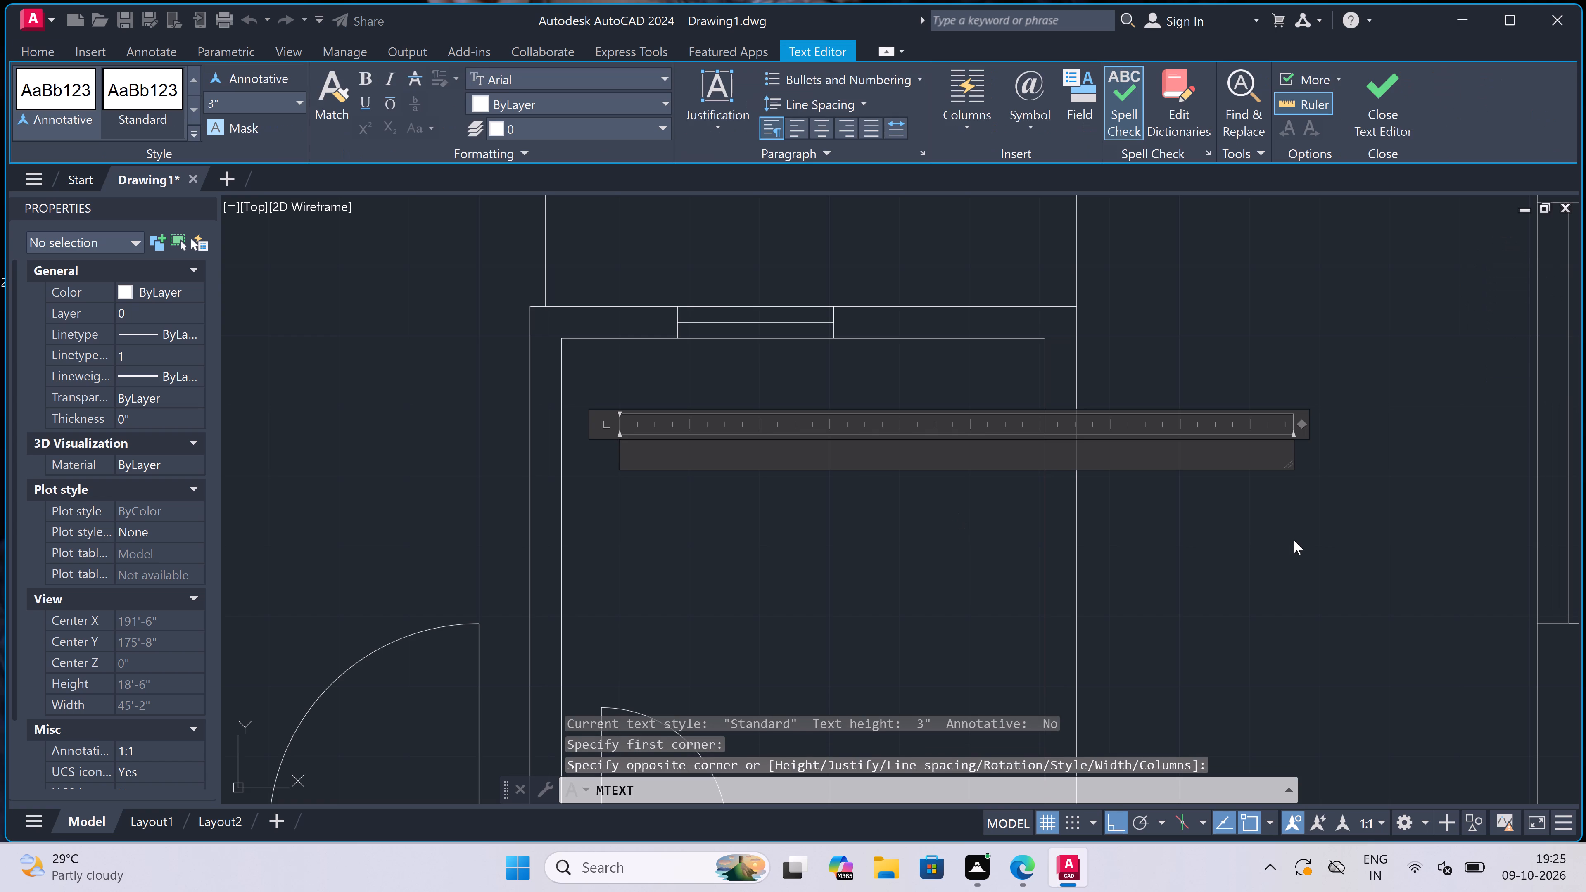
text(TOIET)
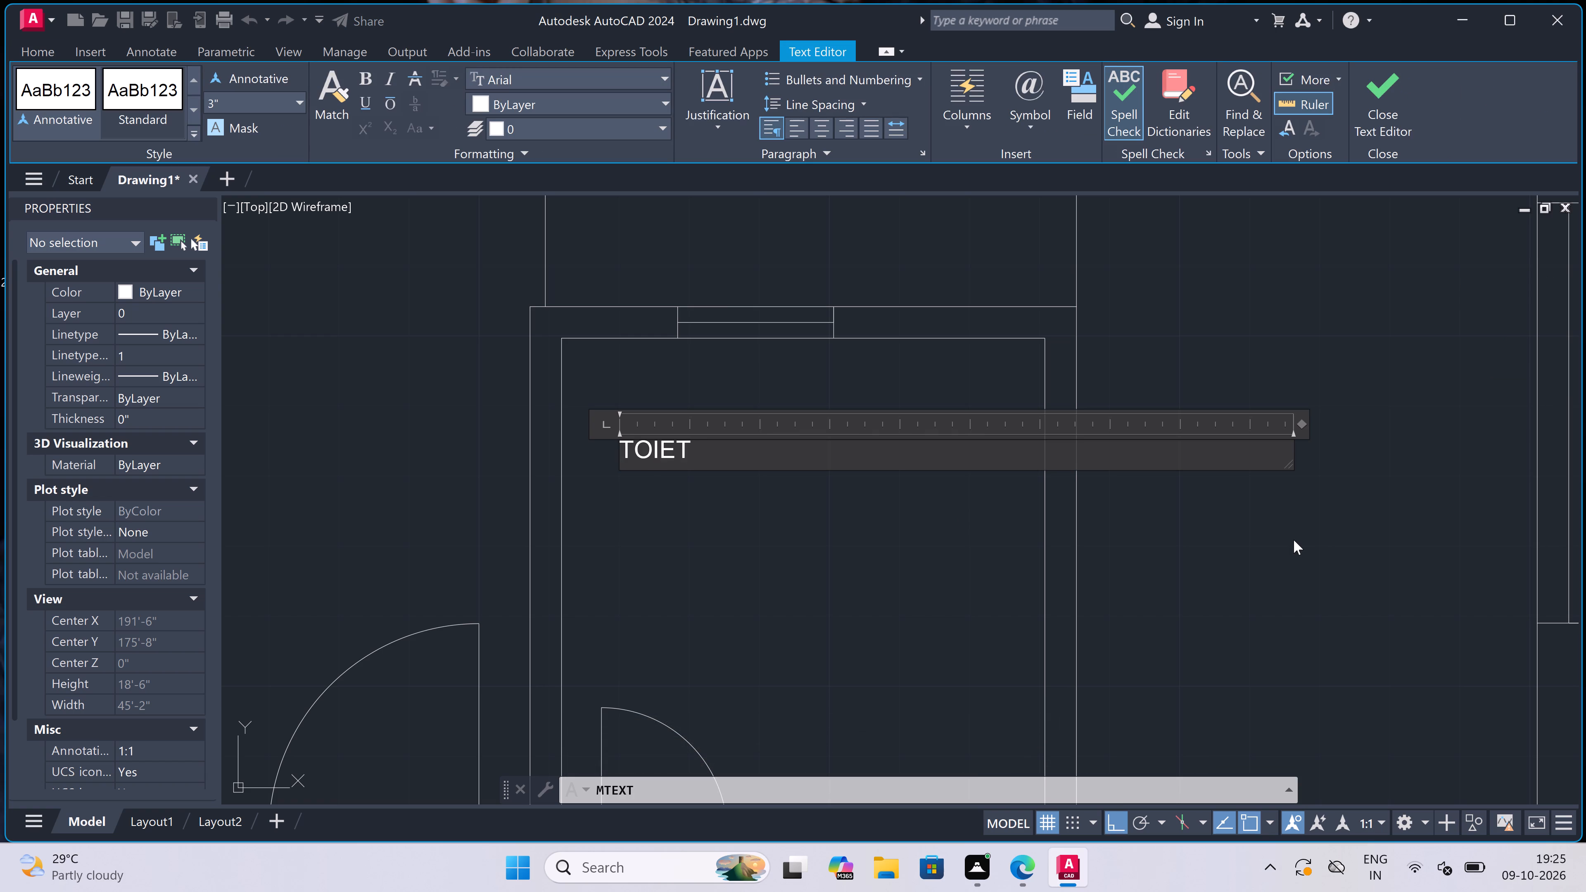
key(BackSpace)
key(BackSpace)
text(LET)
key(Return)
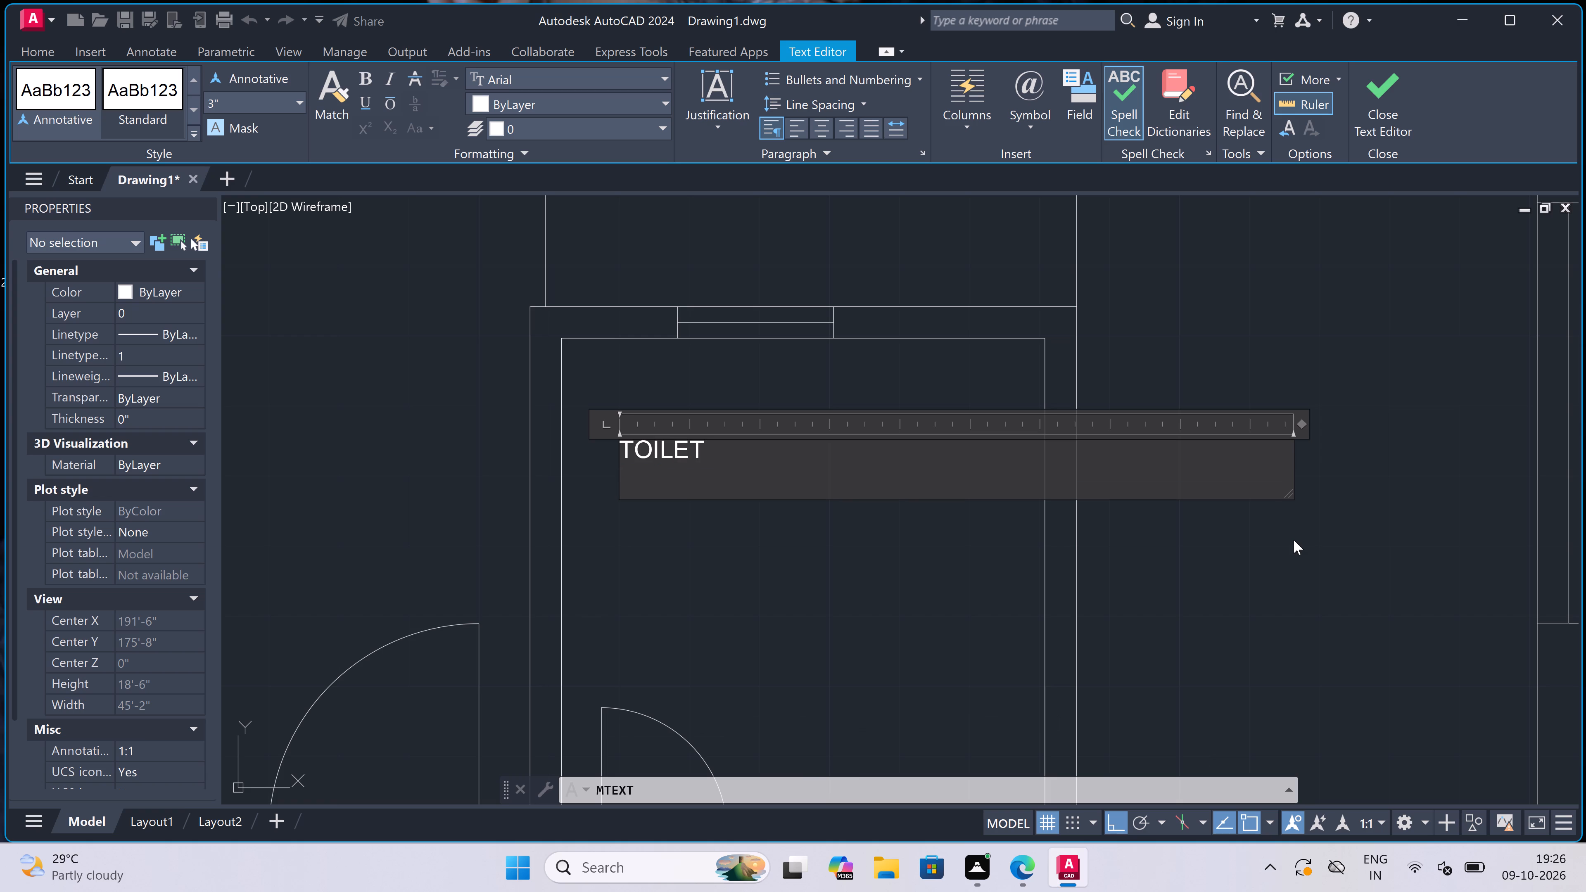
text(5')
text(4.5)
text(7'0")
click(662, 539)
Add multiline text in the first plan's large middle room reading LIVING DINING with 18'10.5"x11'0" on the second line.
scroll(675, 478, down, 2)
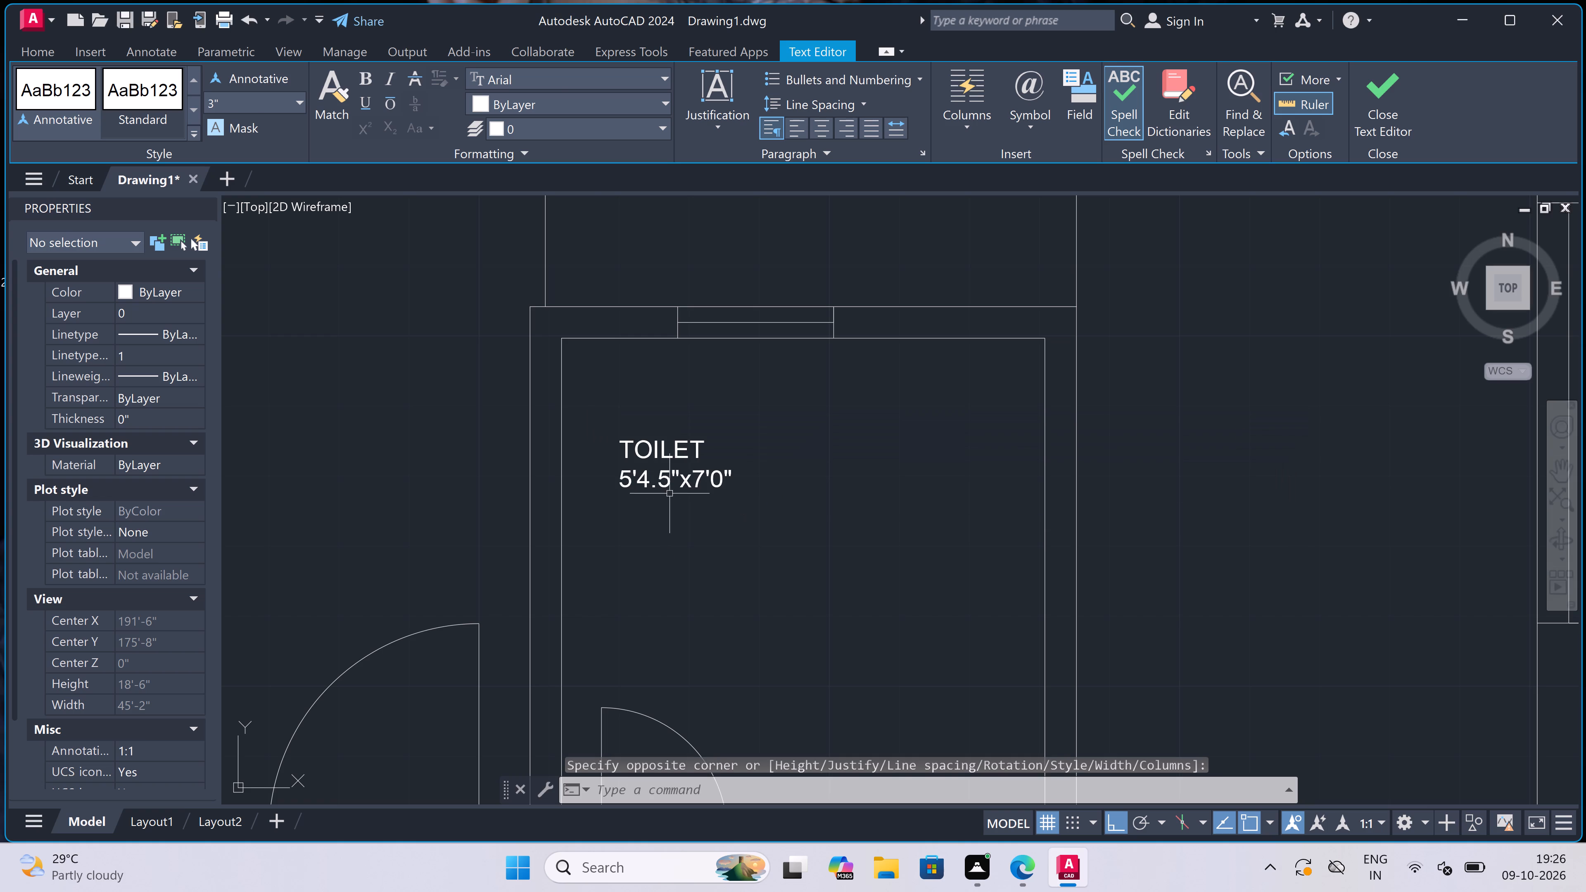
scroll(675, 478, down, 8)
key(space)
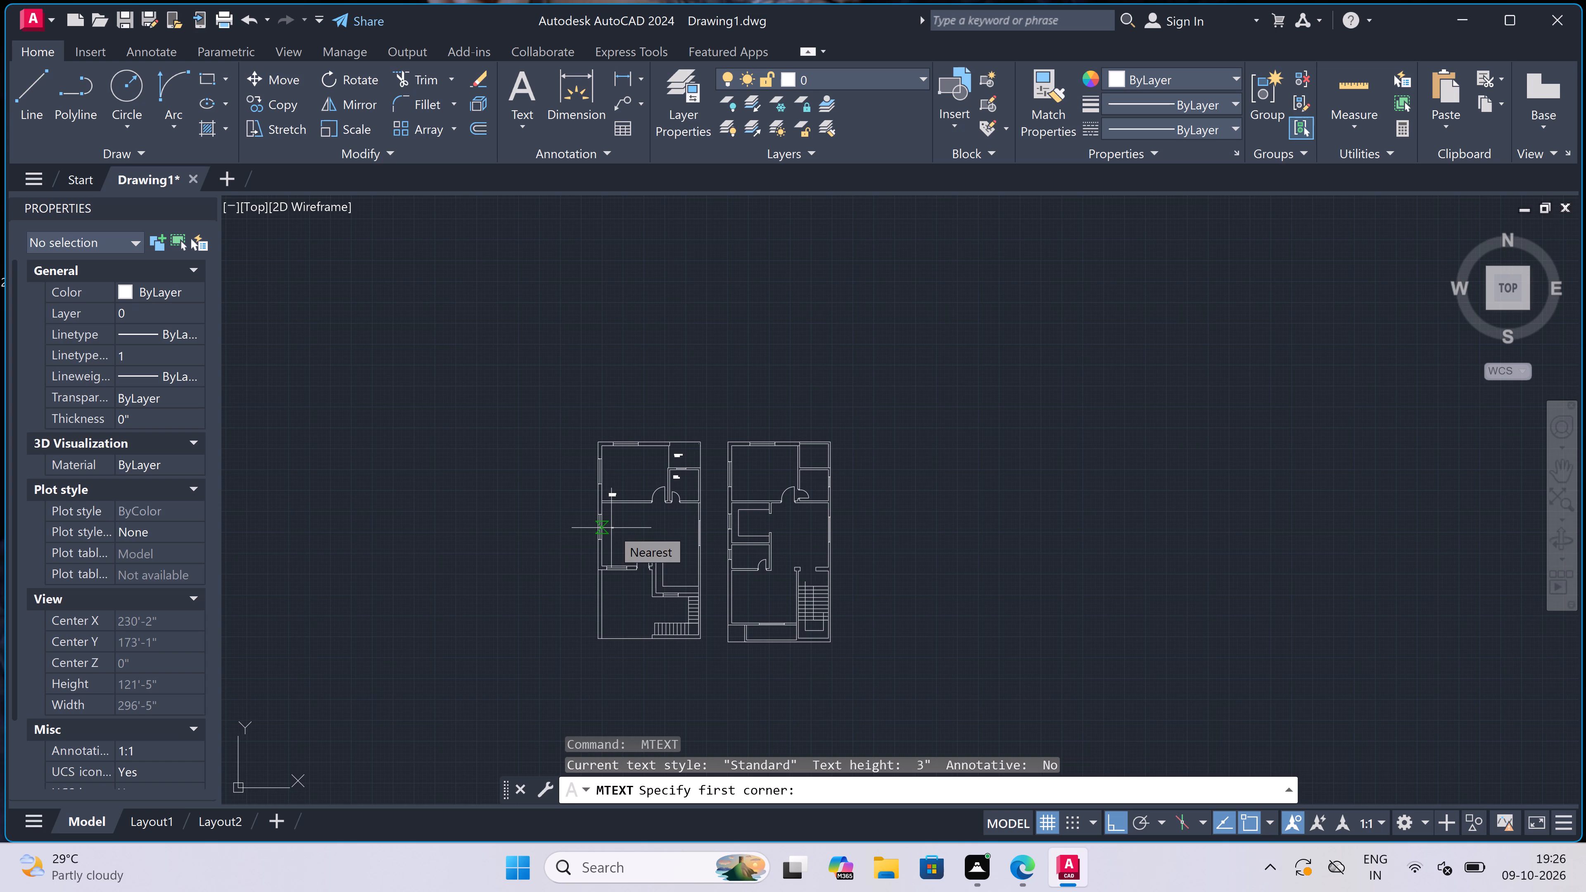
scroll(618, 522, up, 4)
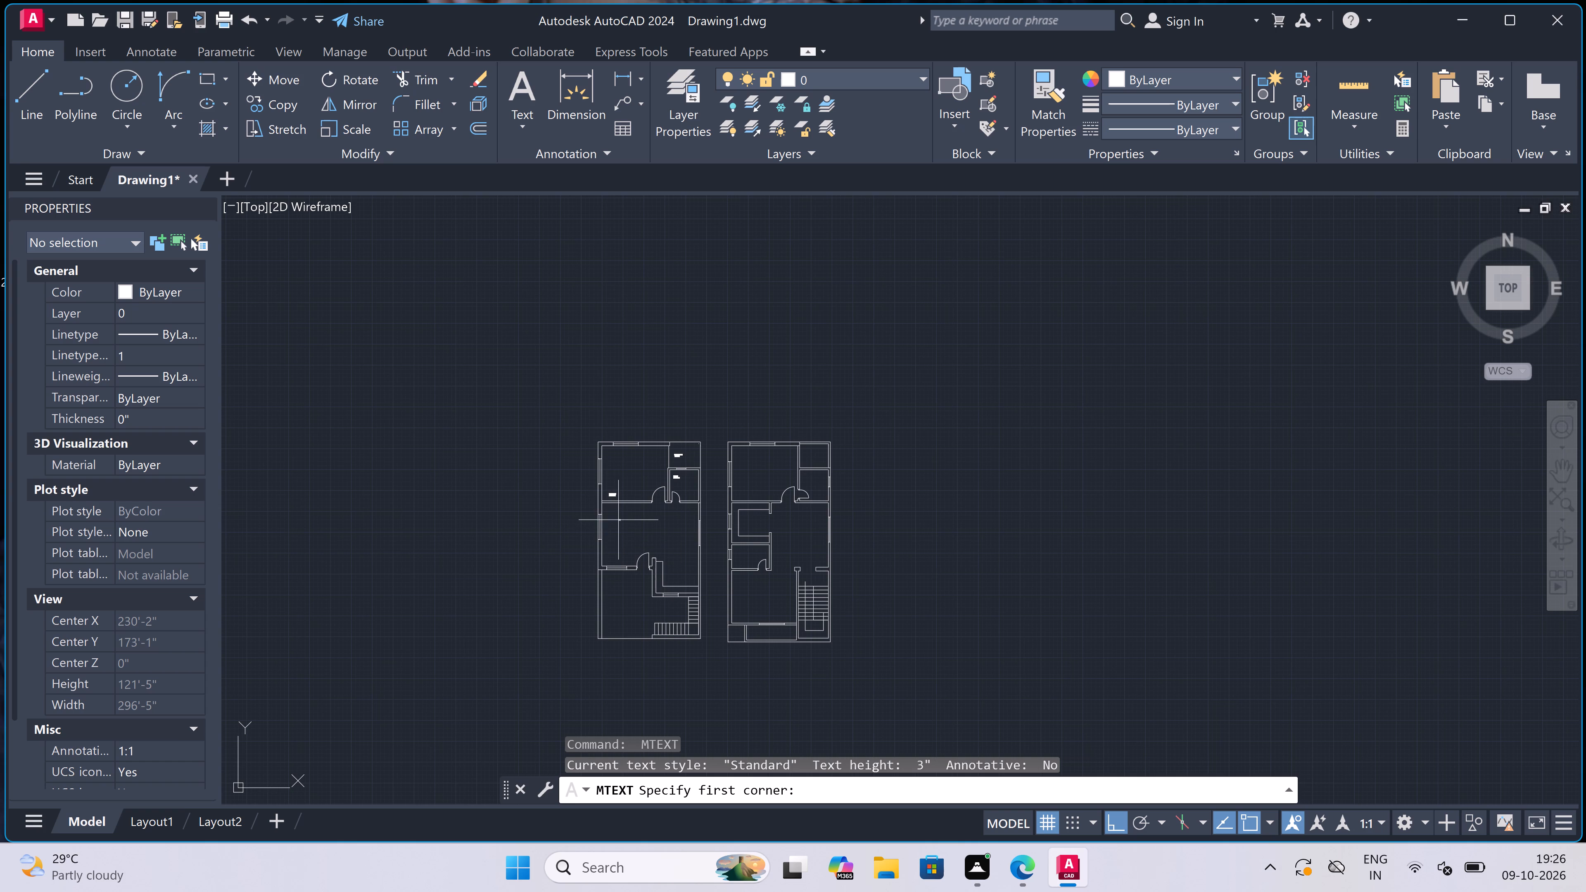
drag(642, 558, 653, 563)
click(989, 605)
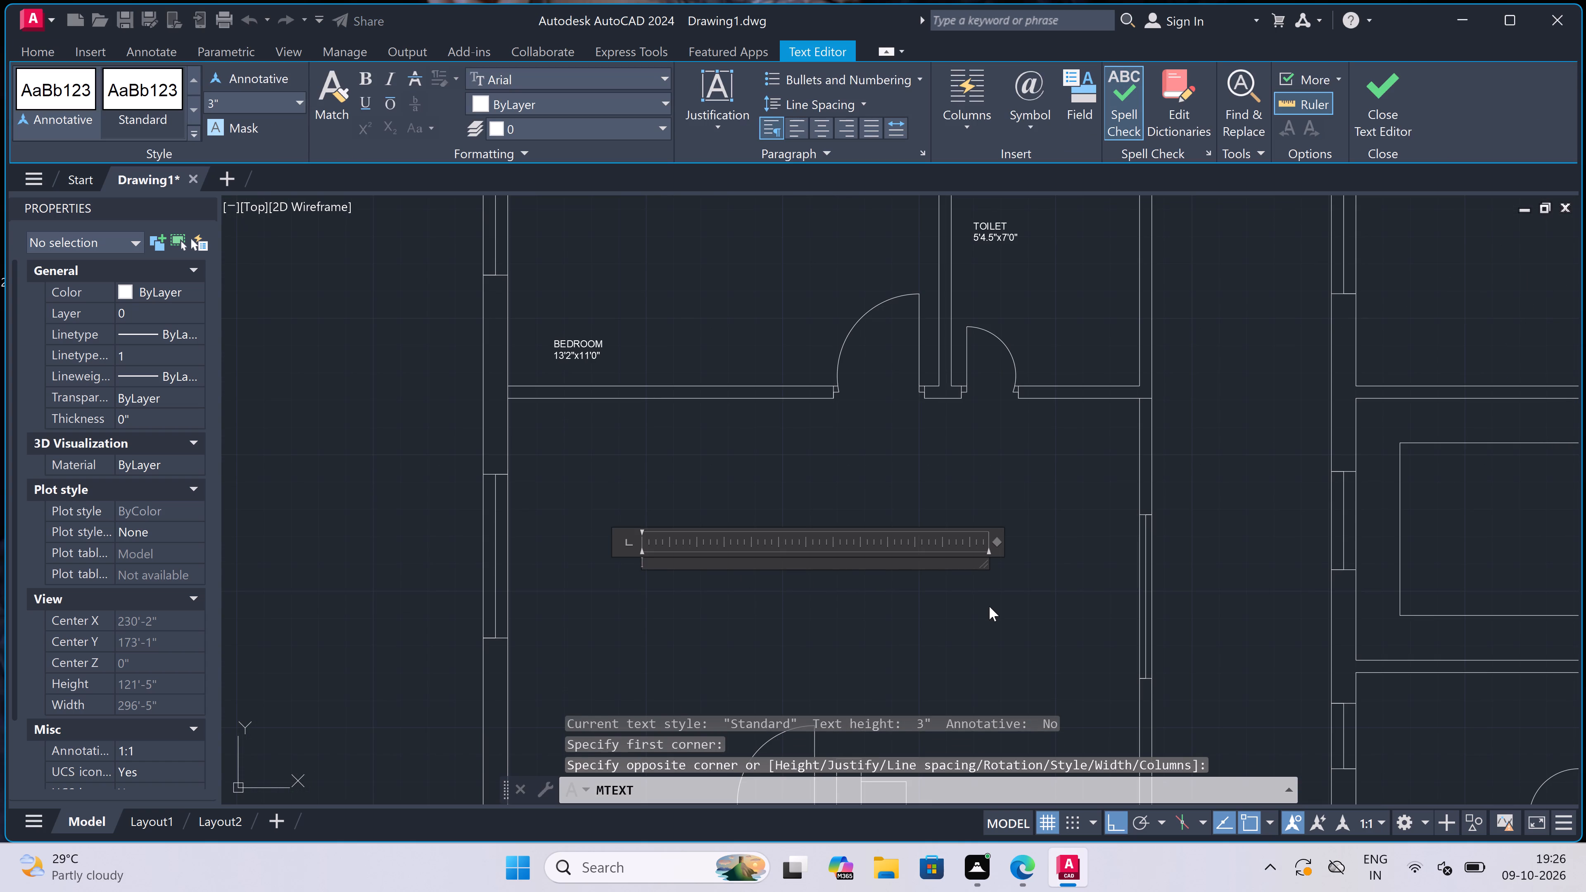
text(LIVIN)
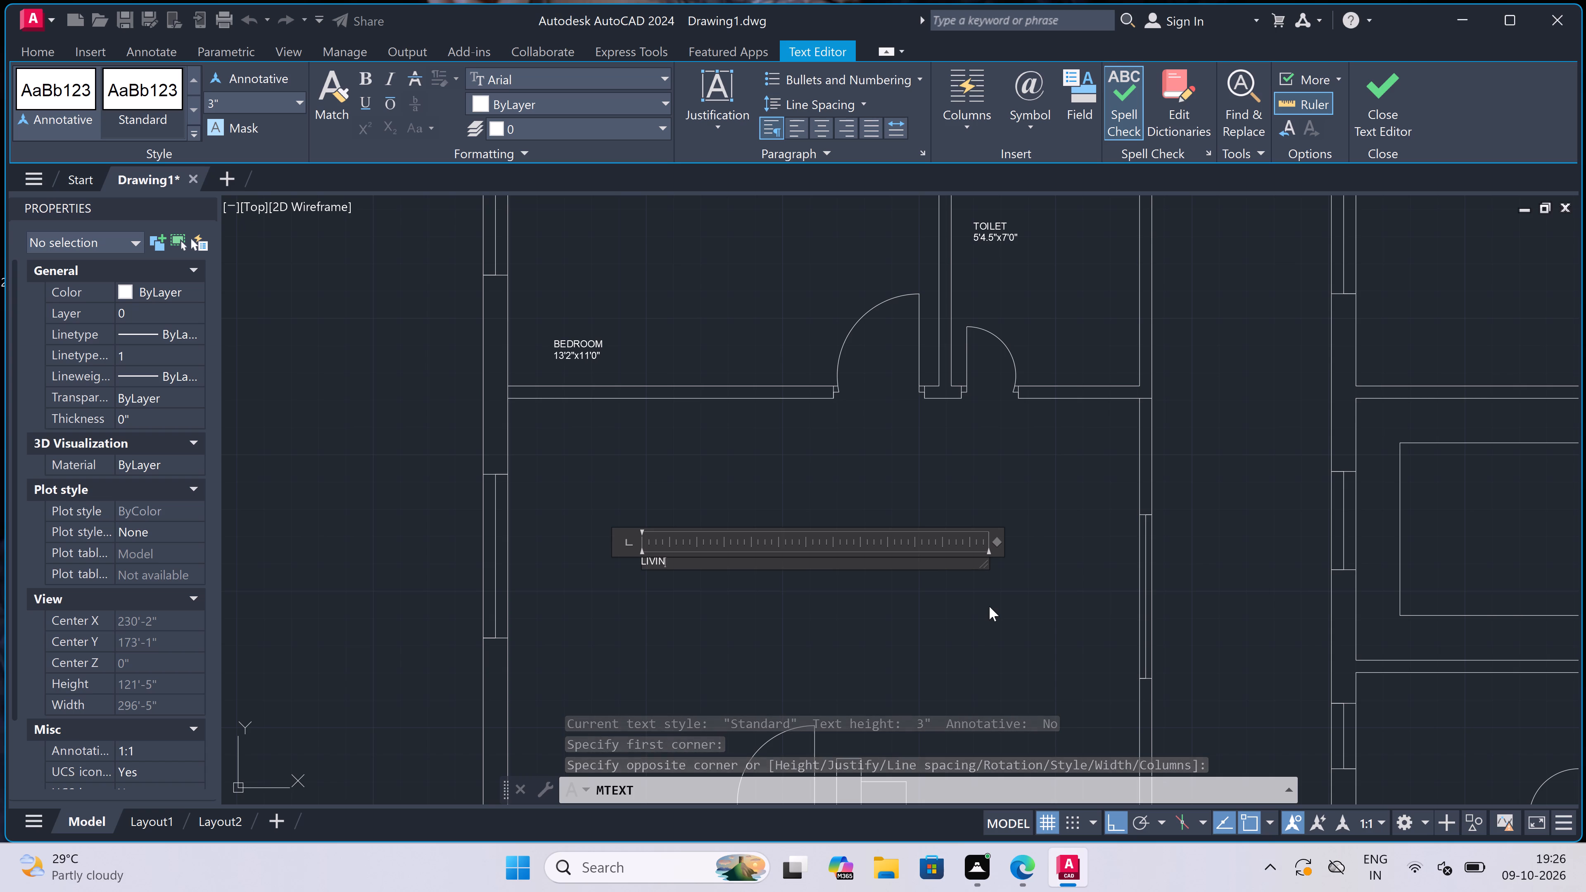
text(G)
key(space)
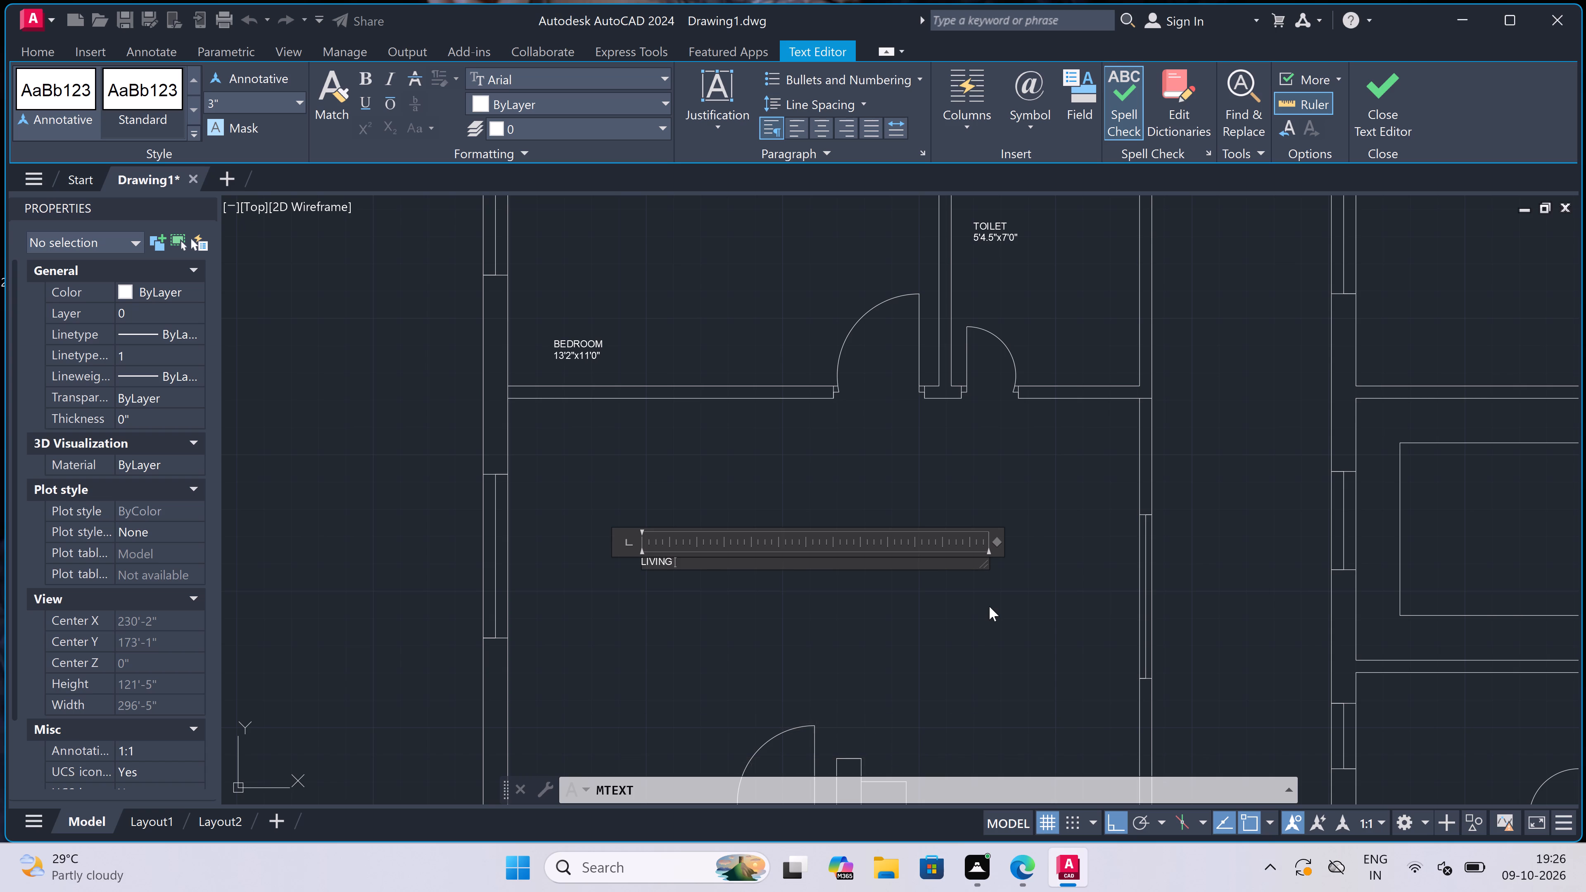
text(DINING)
key(Return)
text(18')
text(10)
text(.5)
text("x)
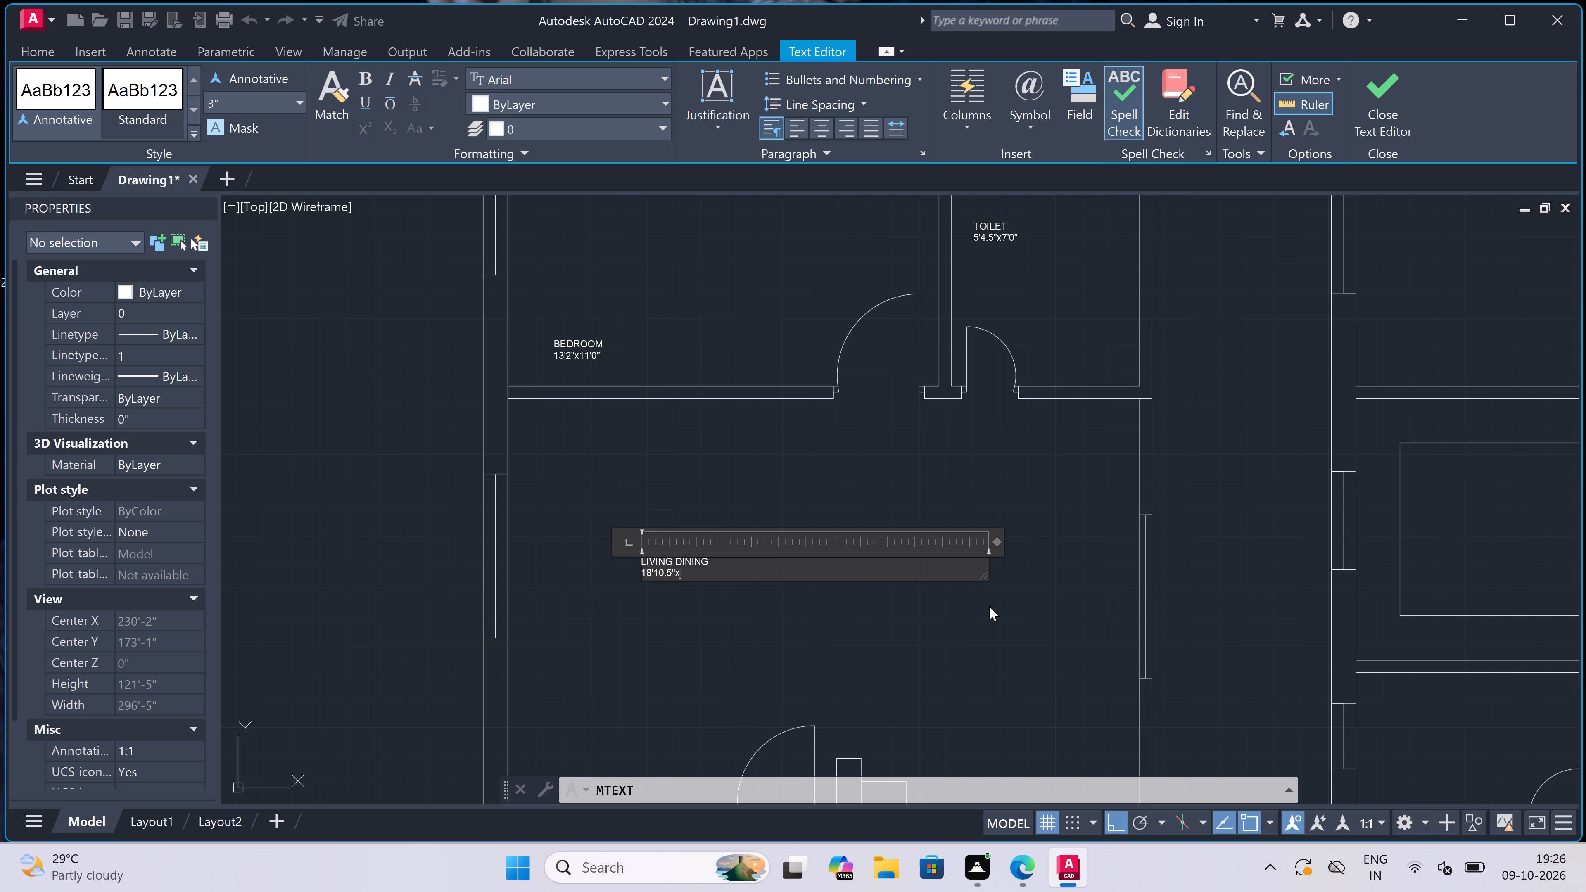
text(11'0")
click(832, 606)
Add multiline text in the first plan's kitchen, inside the L-shaped counter, reading KITCHEN with 8'6"x7'0" on the second line.
scroll(760, 422, down, 6)
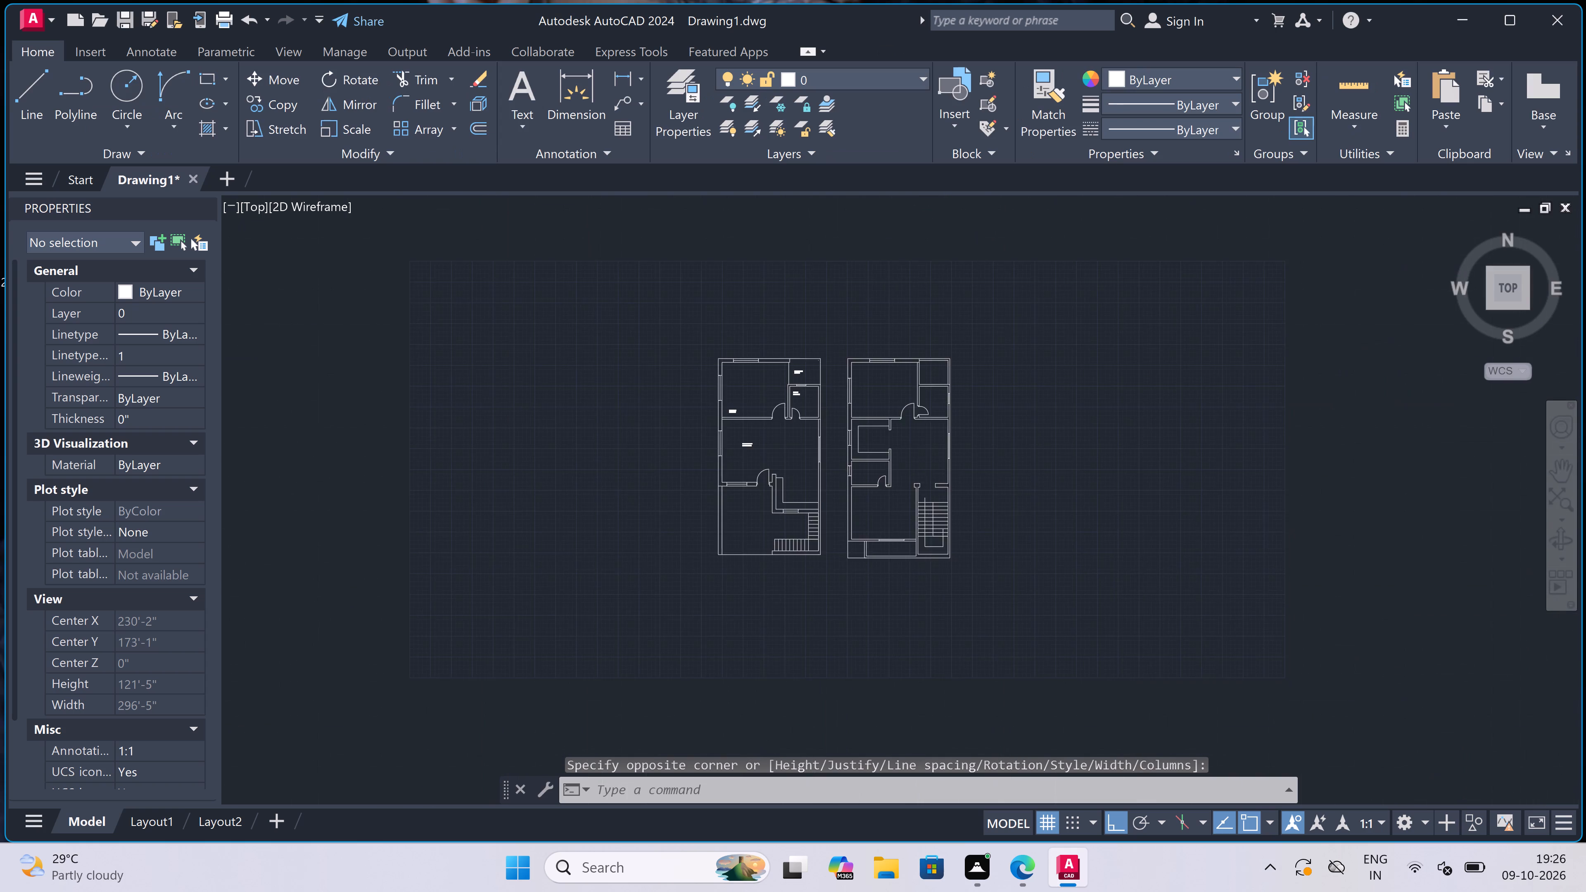
key(space)
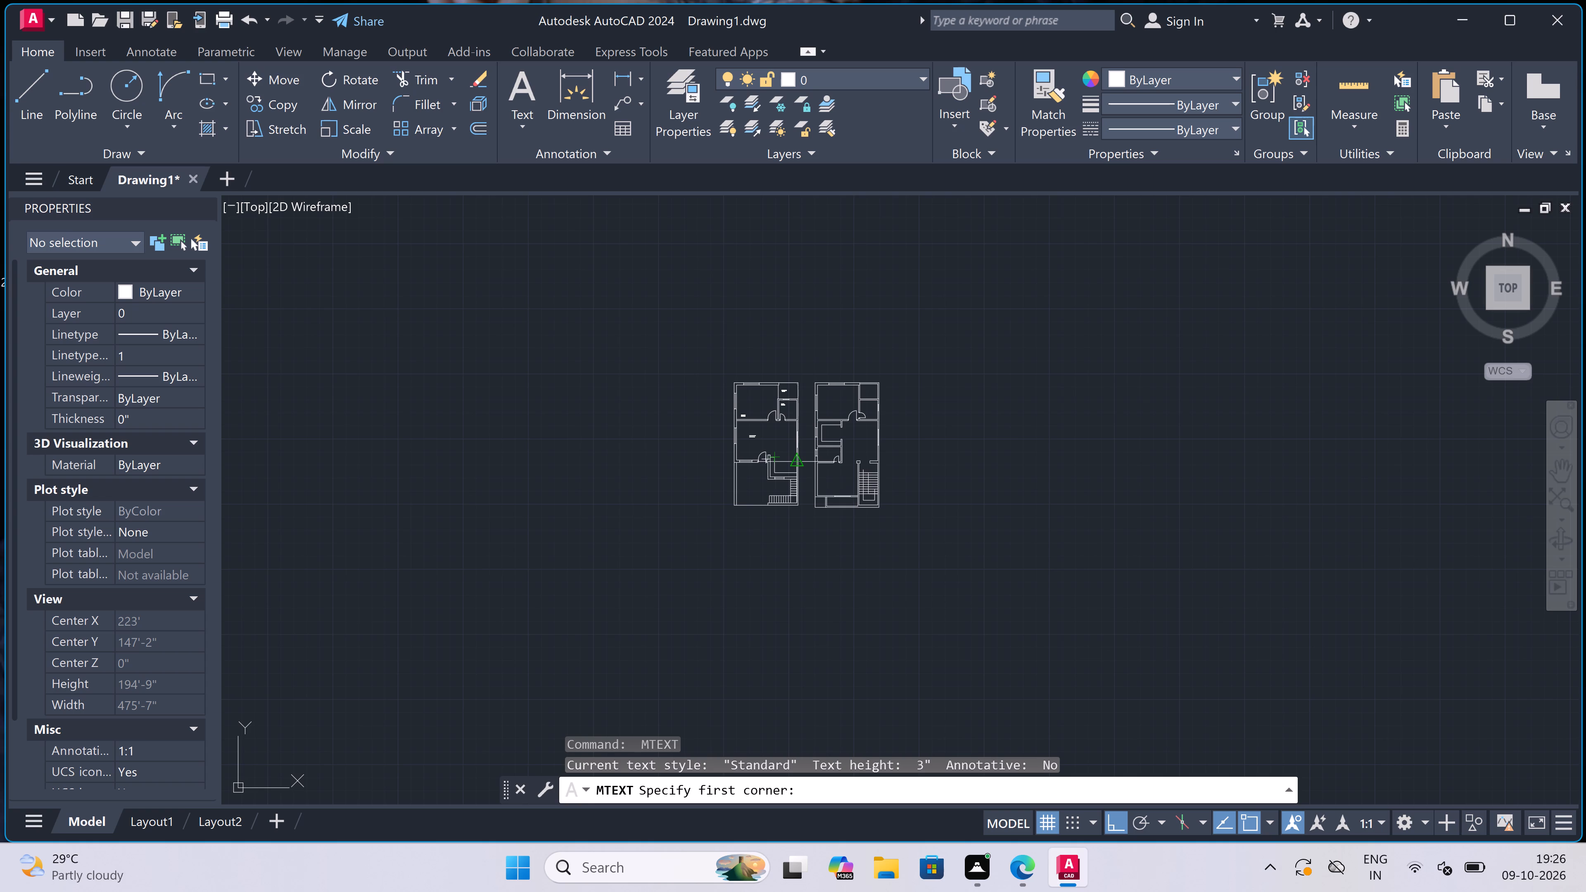
scroll(796, 473, up, 3)
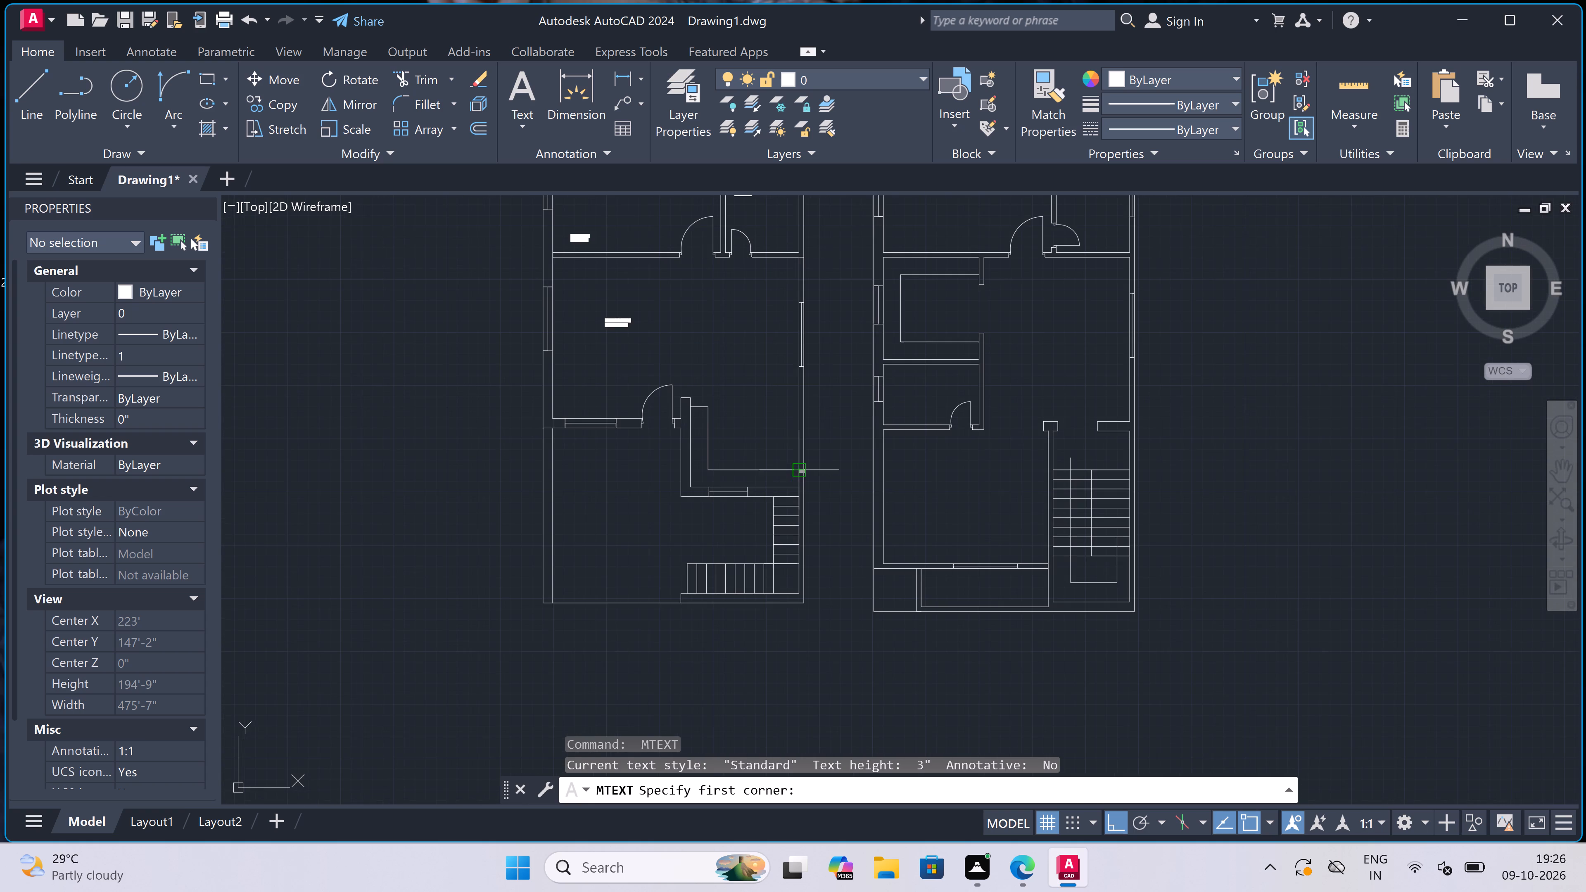
scroll(732, 422, up, 4)
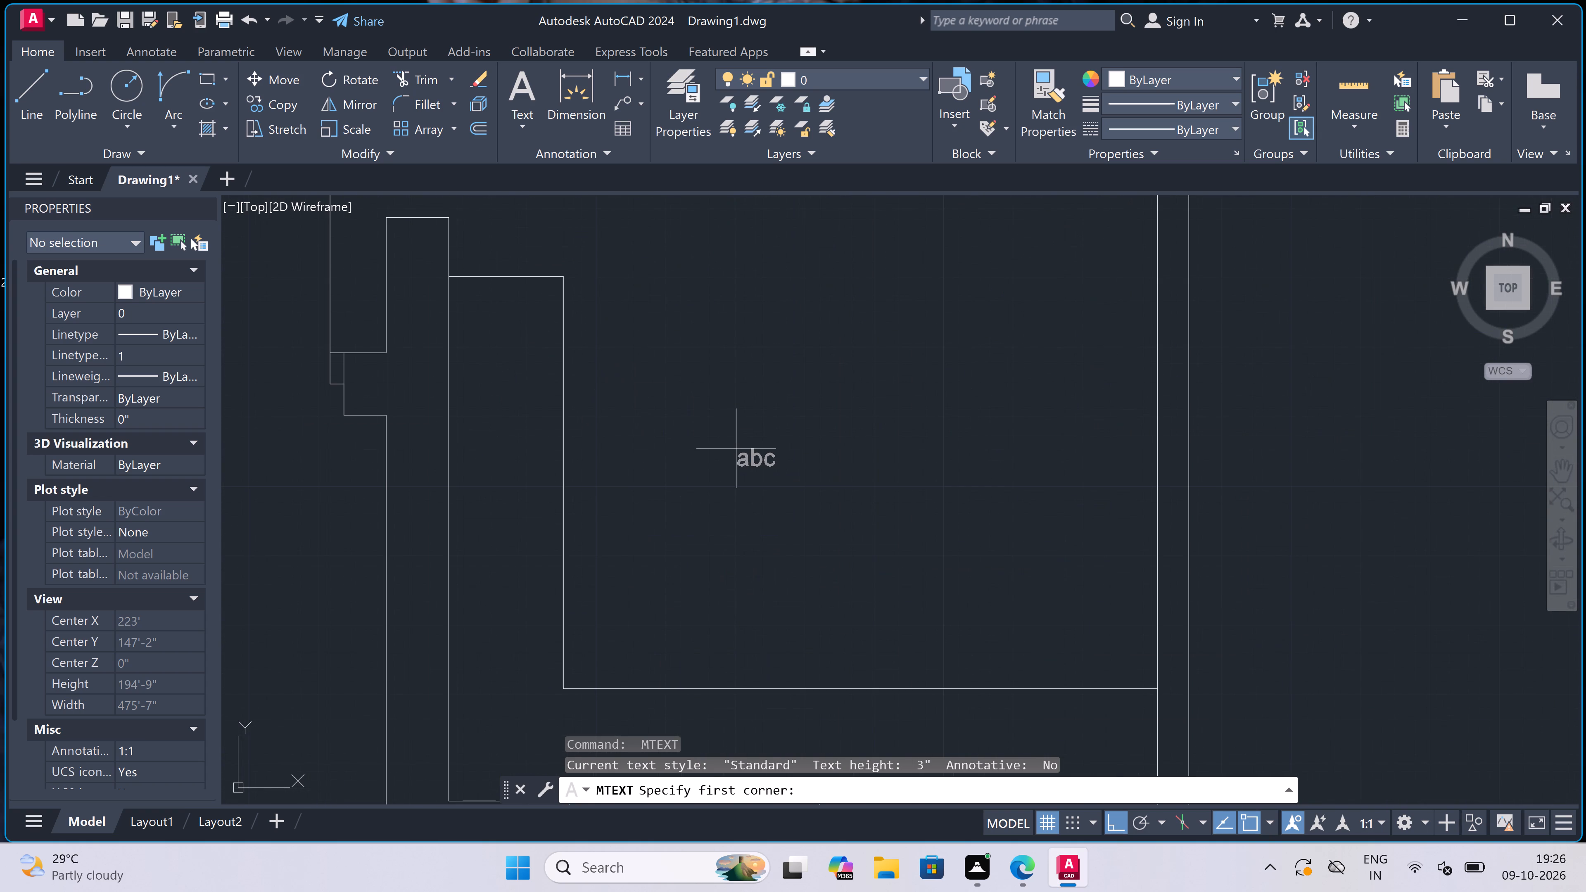
drag(704, 456, 715, 459)
click(1289, 501)
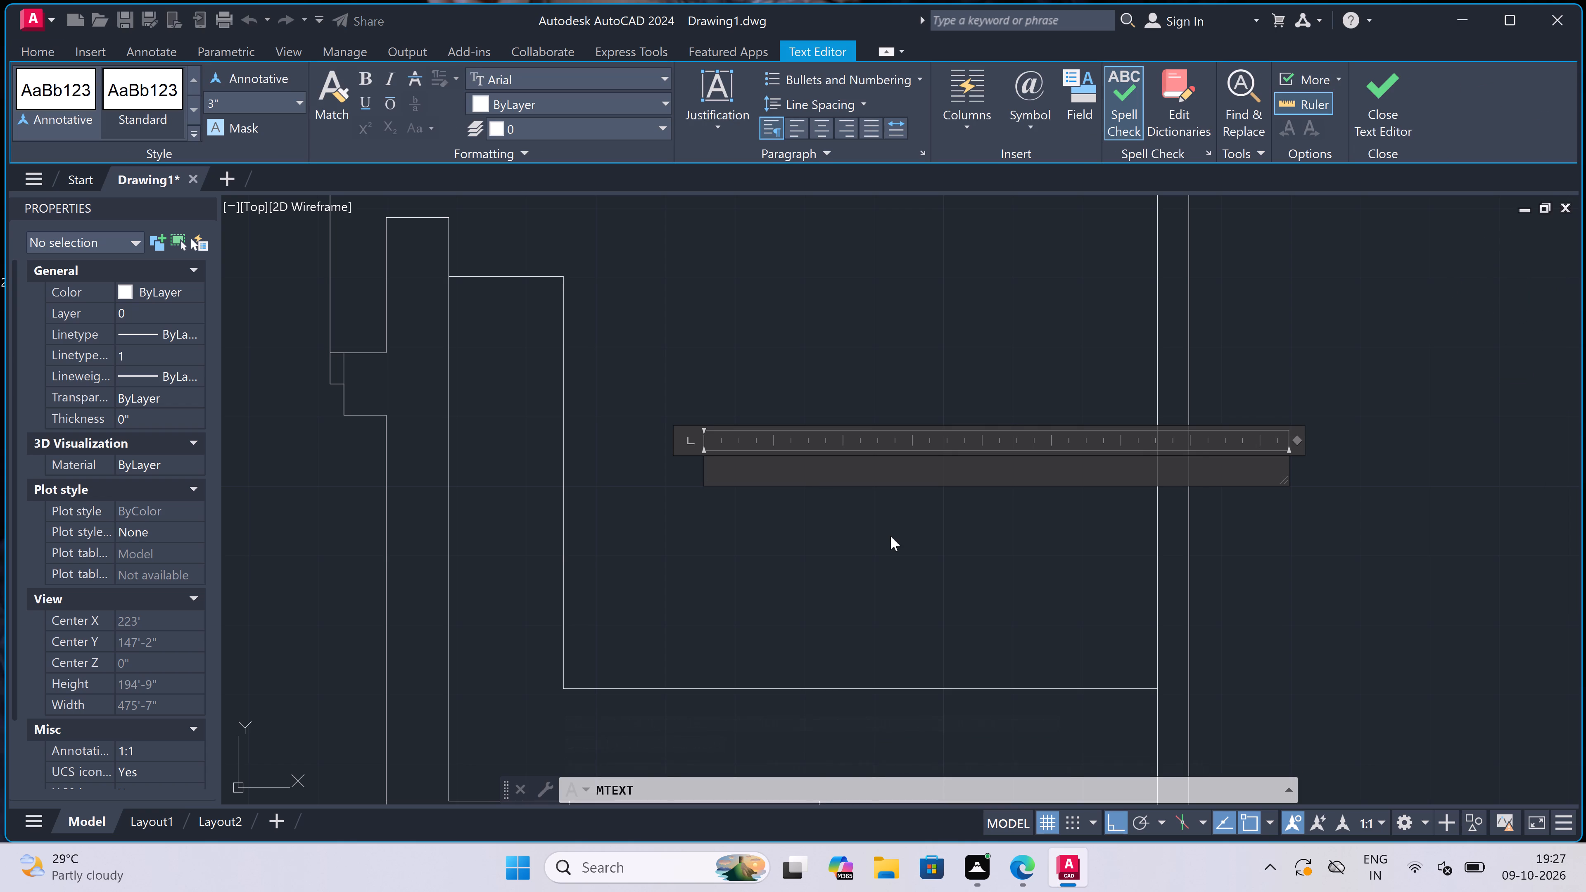
text(KITCHEN)
key(Return)
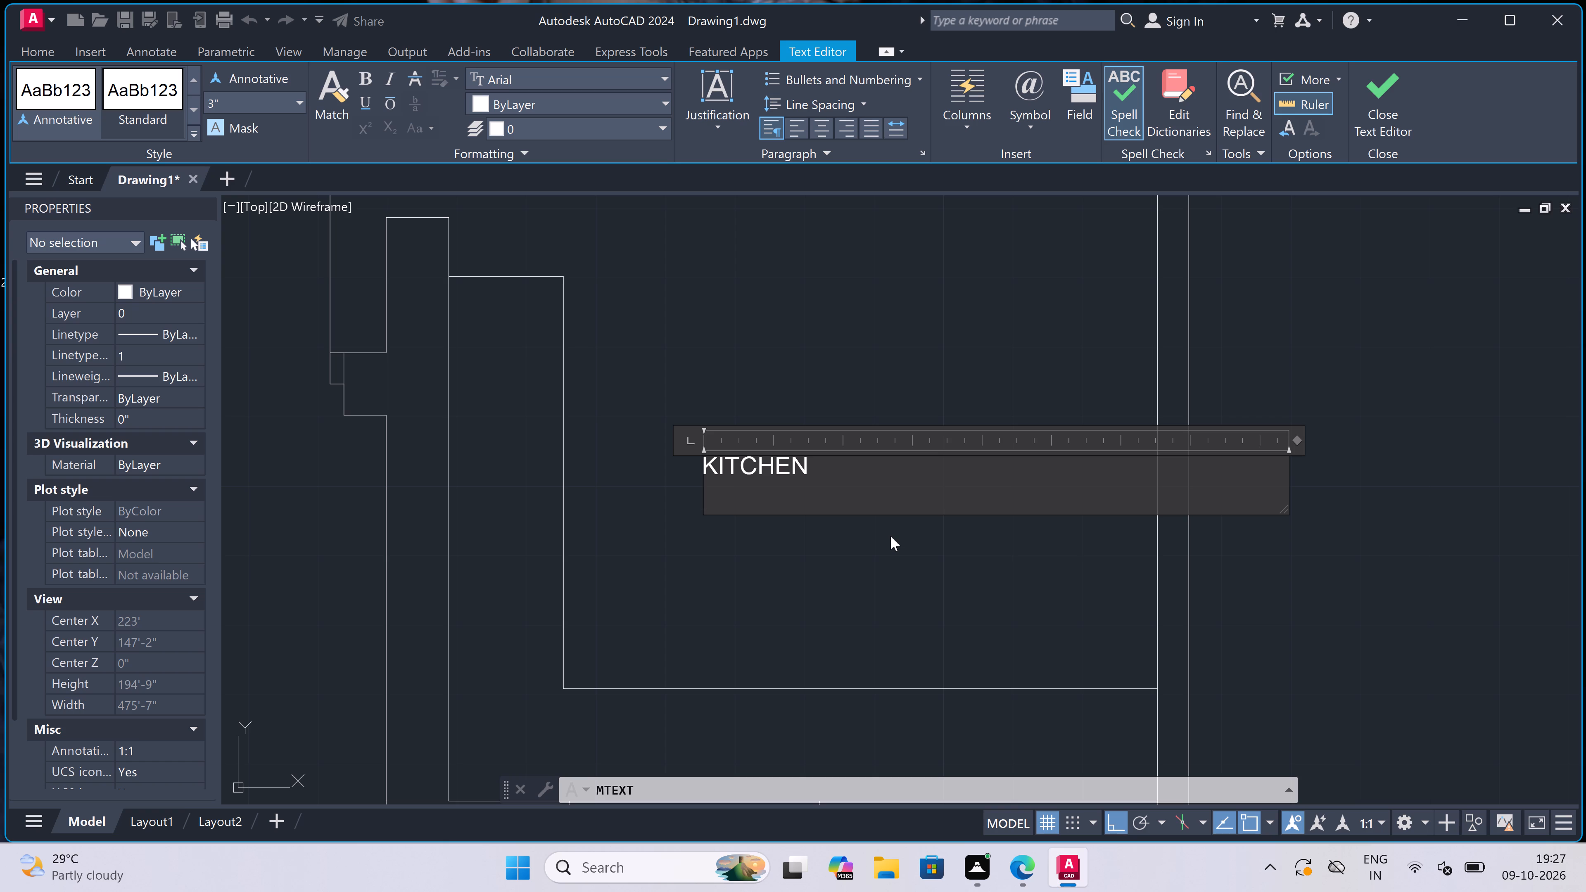
text(8')
key(6)
key(shift+quotedbl)
text(x7'0")
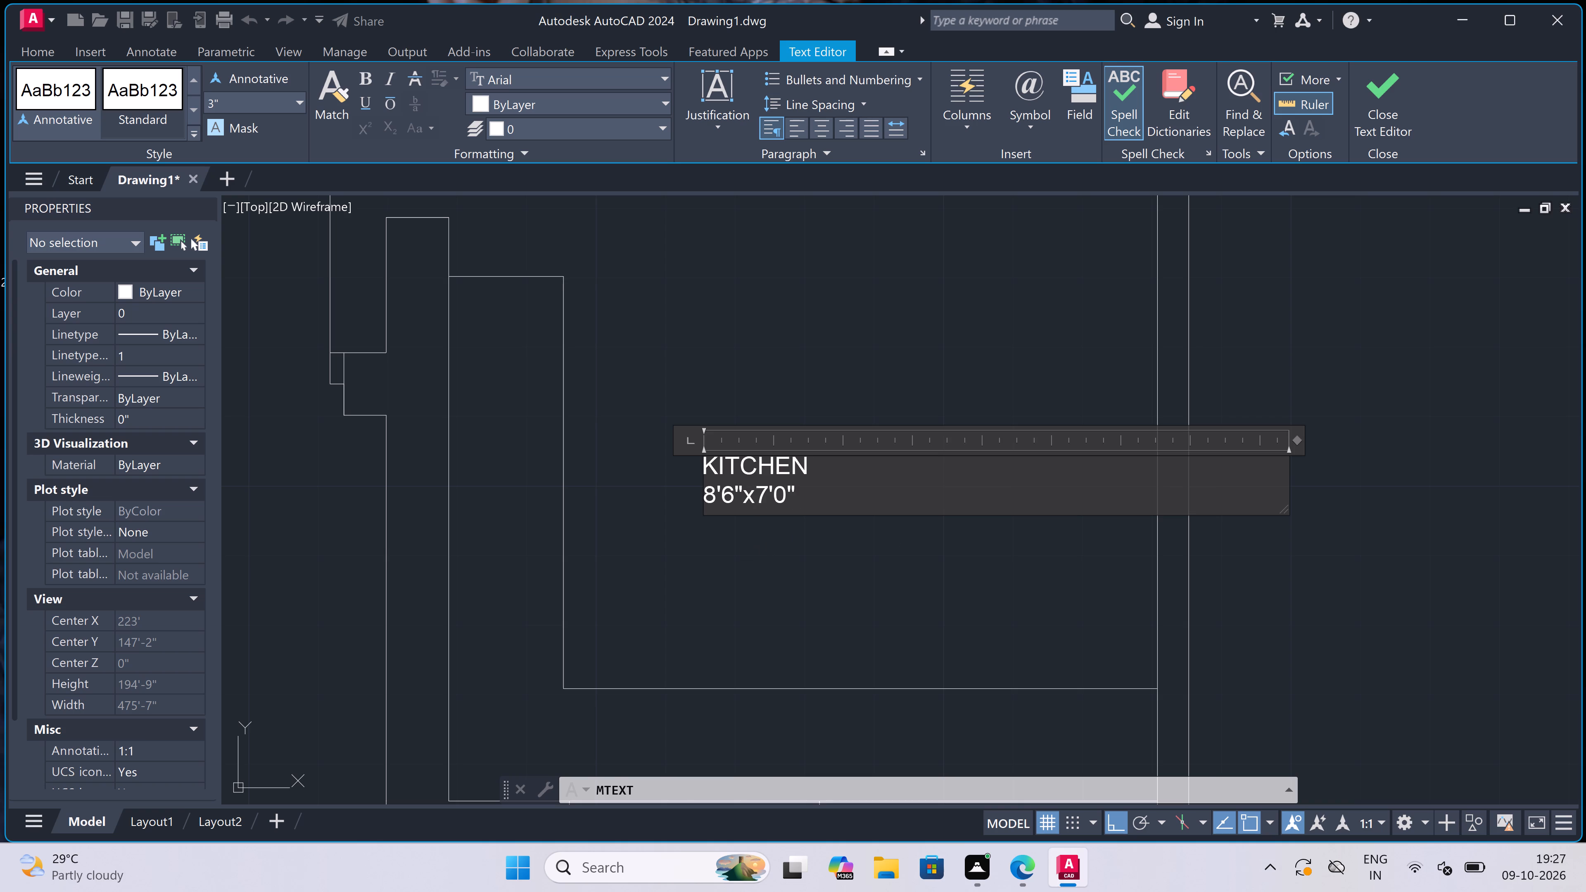
click(740, 547)
Add multiline text in the front area west of the kitchen reading PARKING with 9'7.5"x16'2" on the second line.
scroll(729, 479, down, 9)
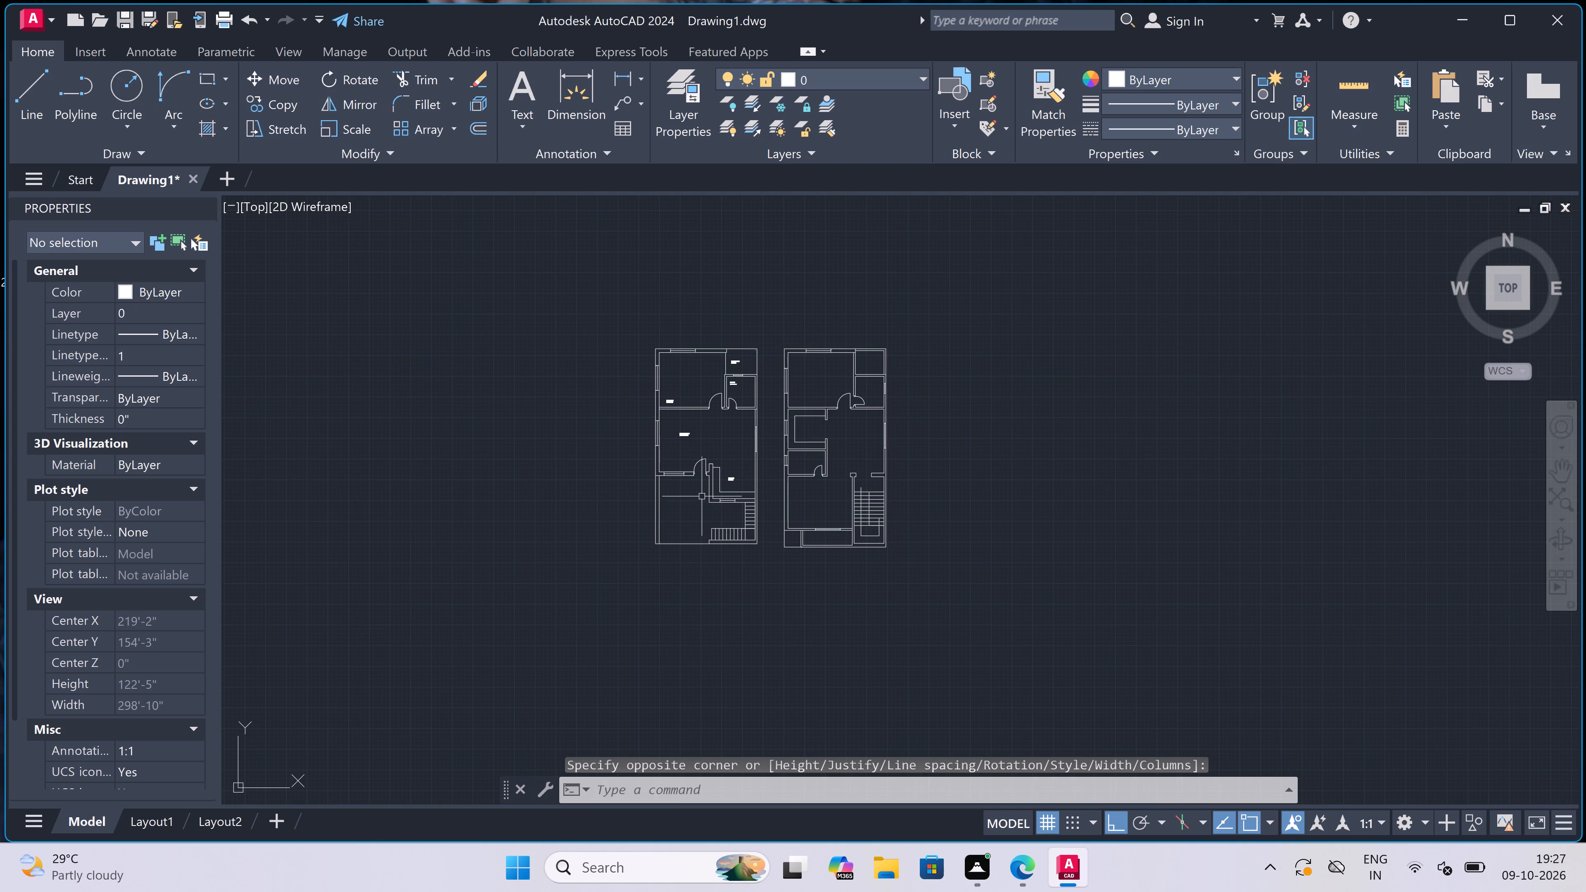
key(space)
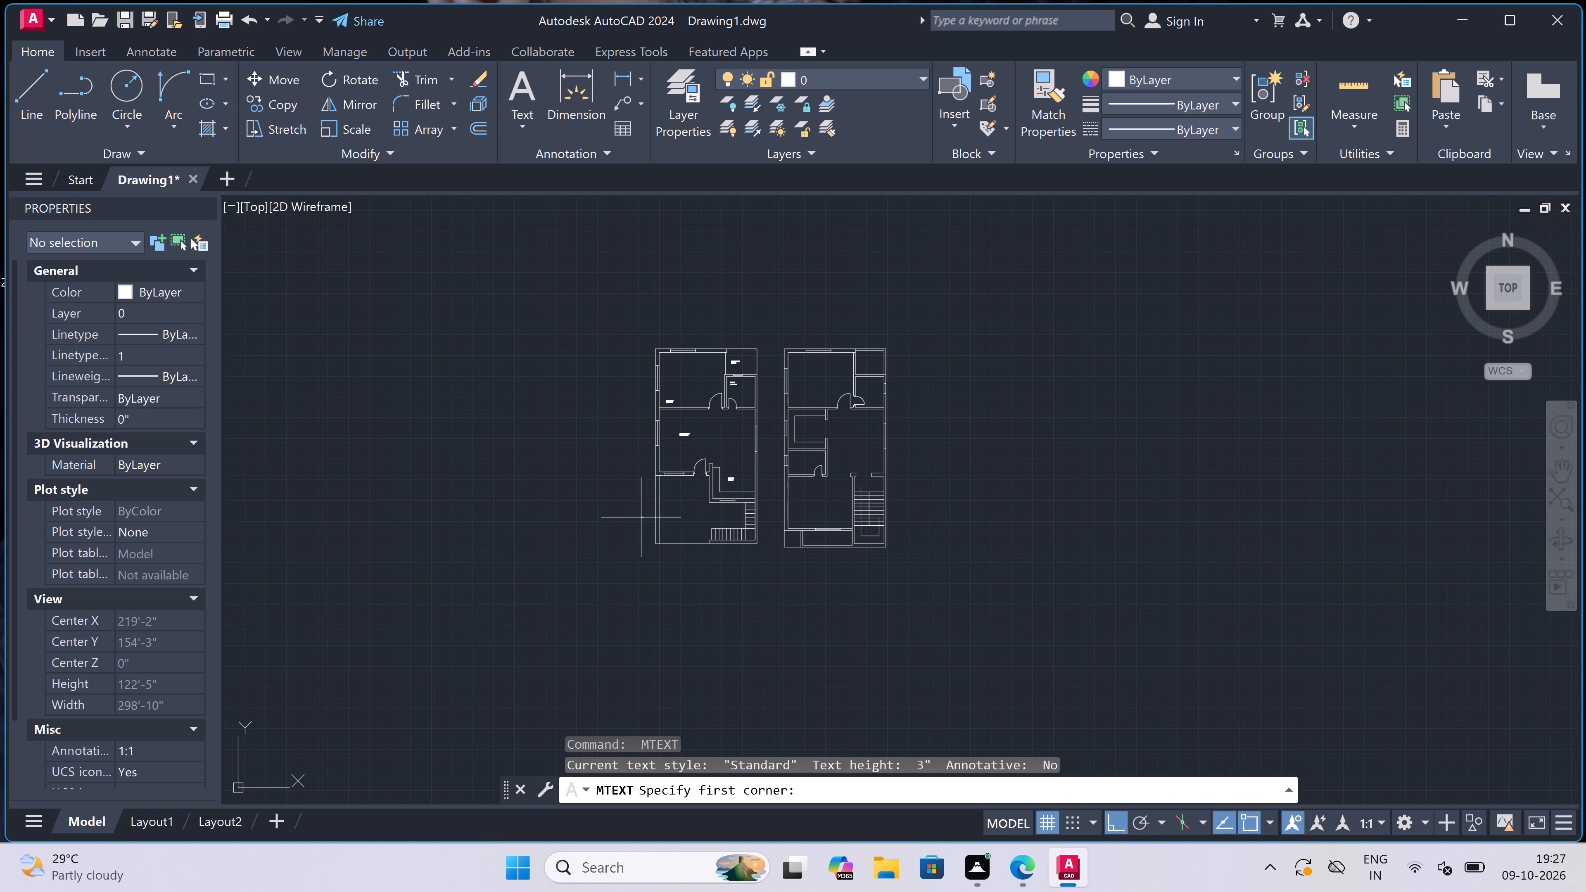
scroll(641, 517, up, 1)
scroll(684, 501, up, 2)
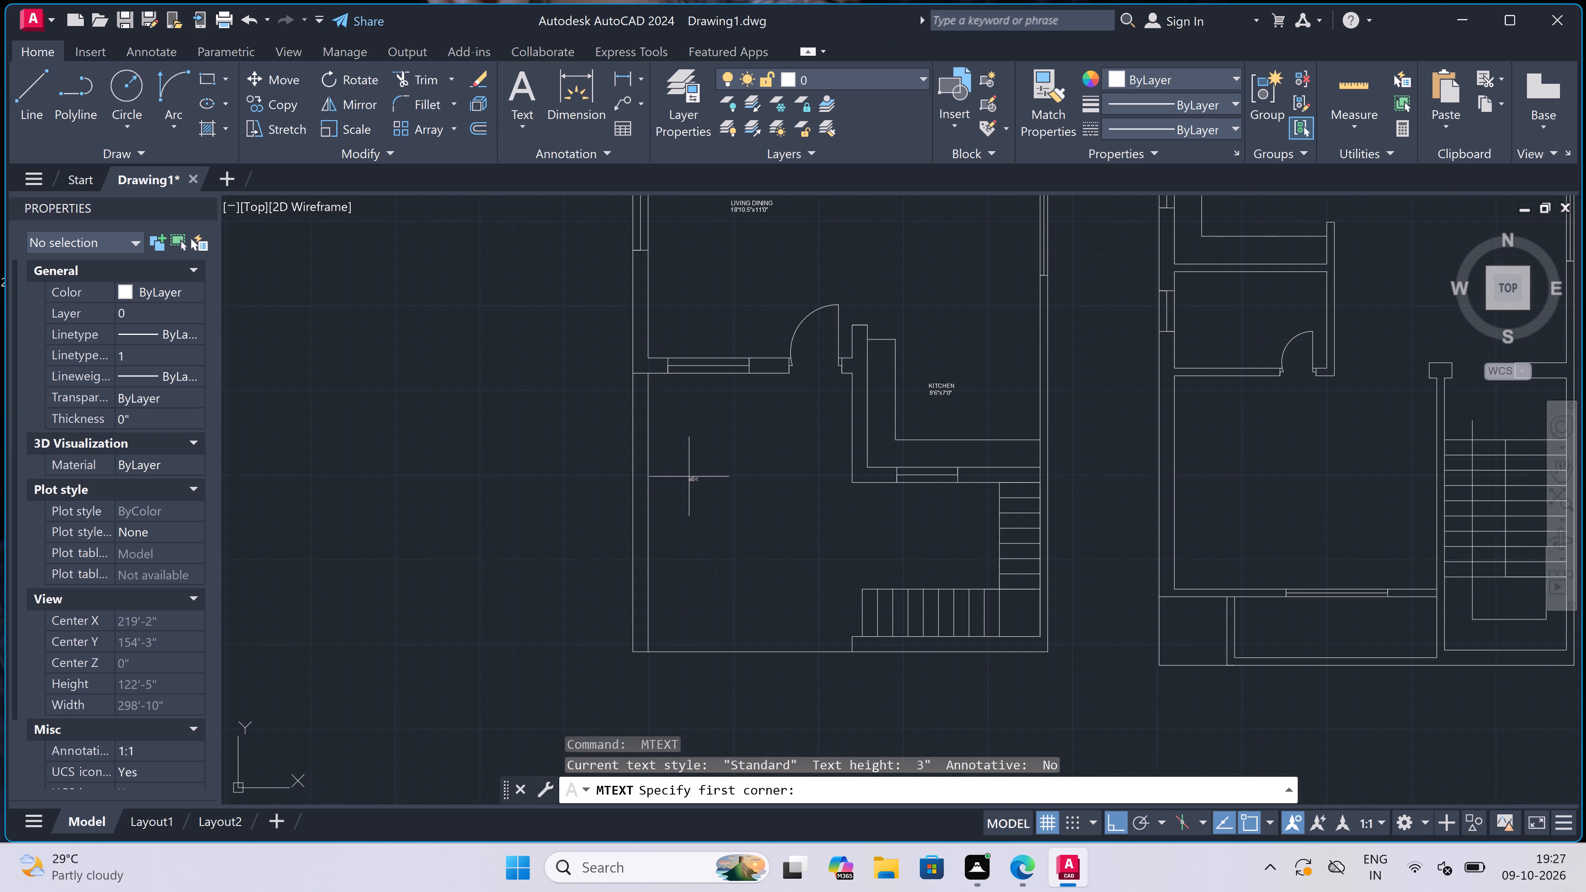
scroll(691, 432, up, 2)
drag(680, 412, 685, 412)
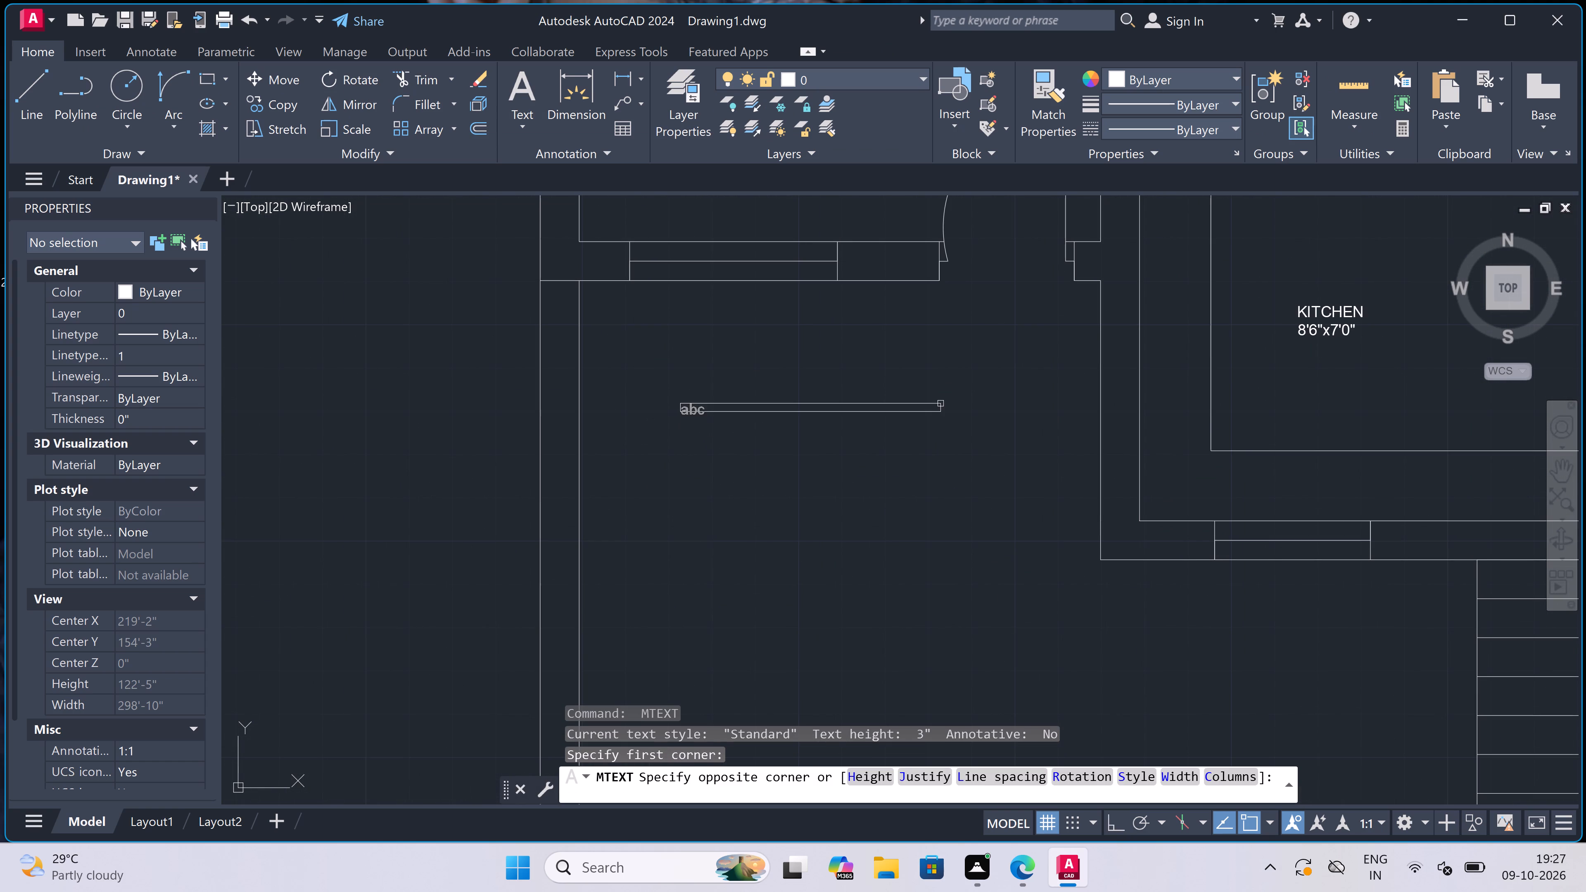
click(1157, 395)
scroll(662, 482, down, 2)
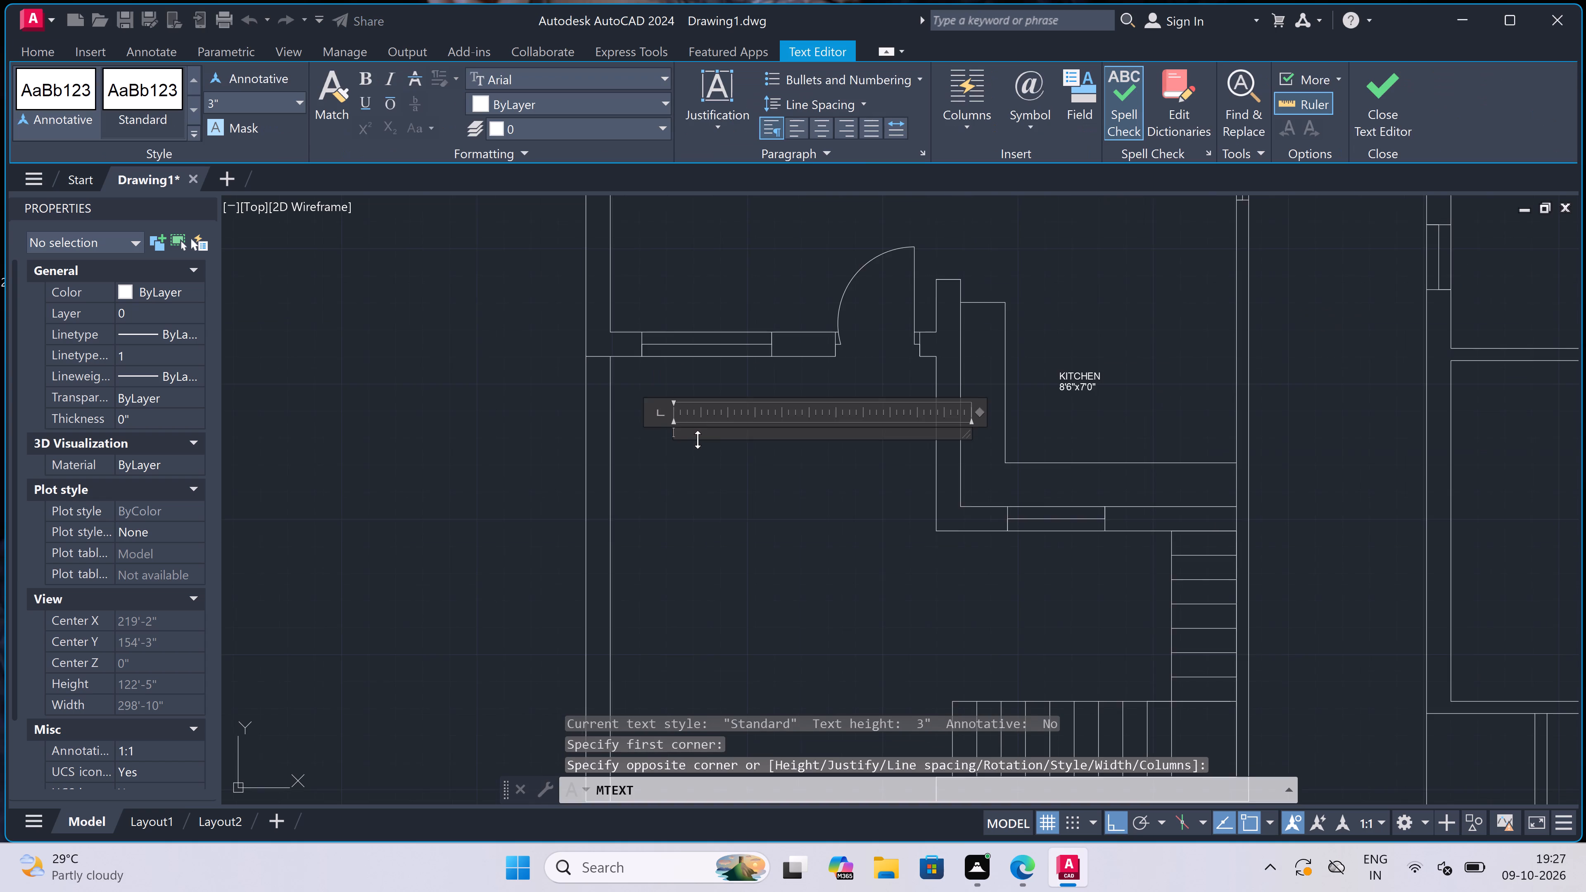
scroll(698, 439, up, 4)
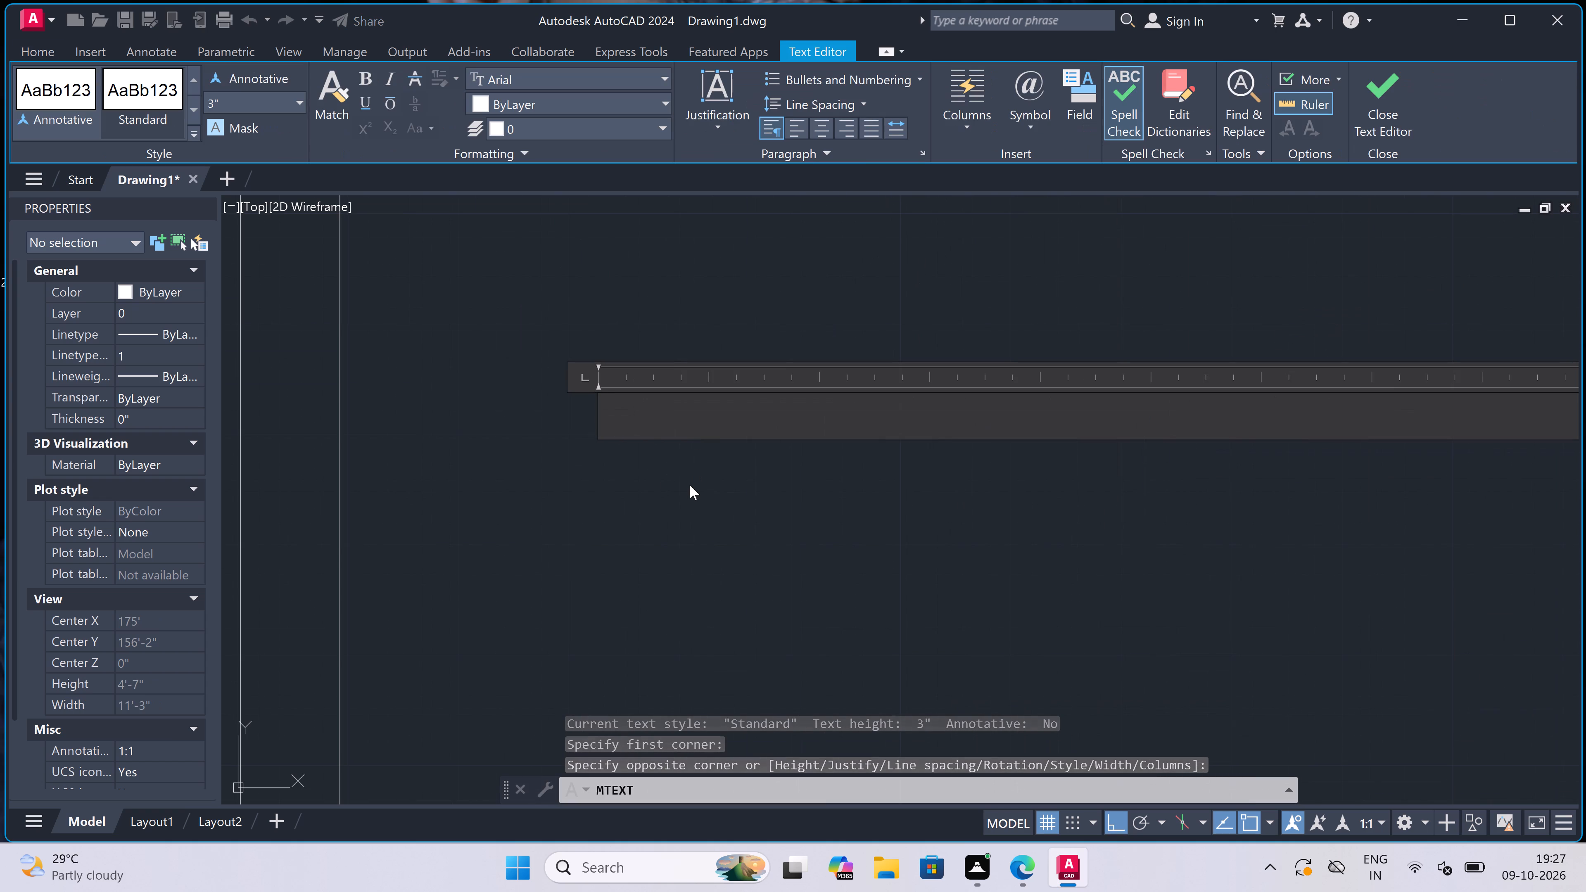
key(p)
key(a)
key(r)
key(k)
key(i)
key(n)
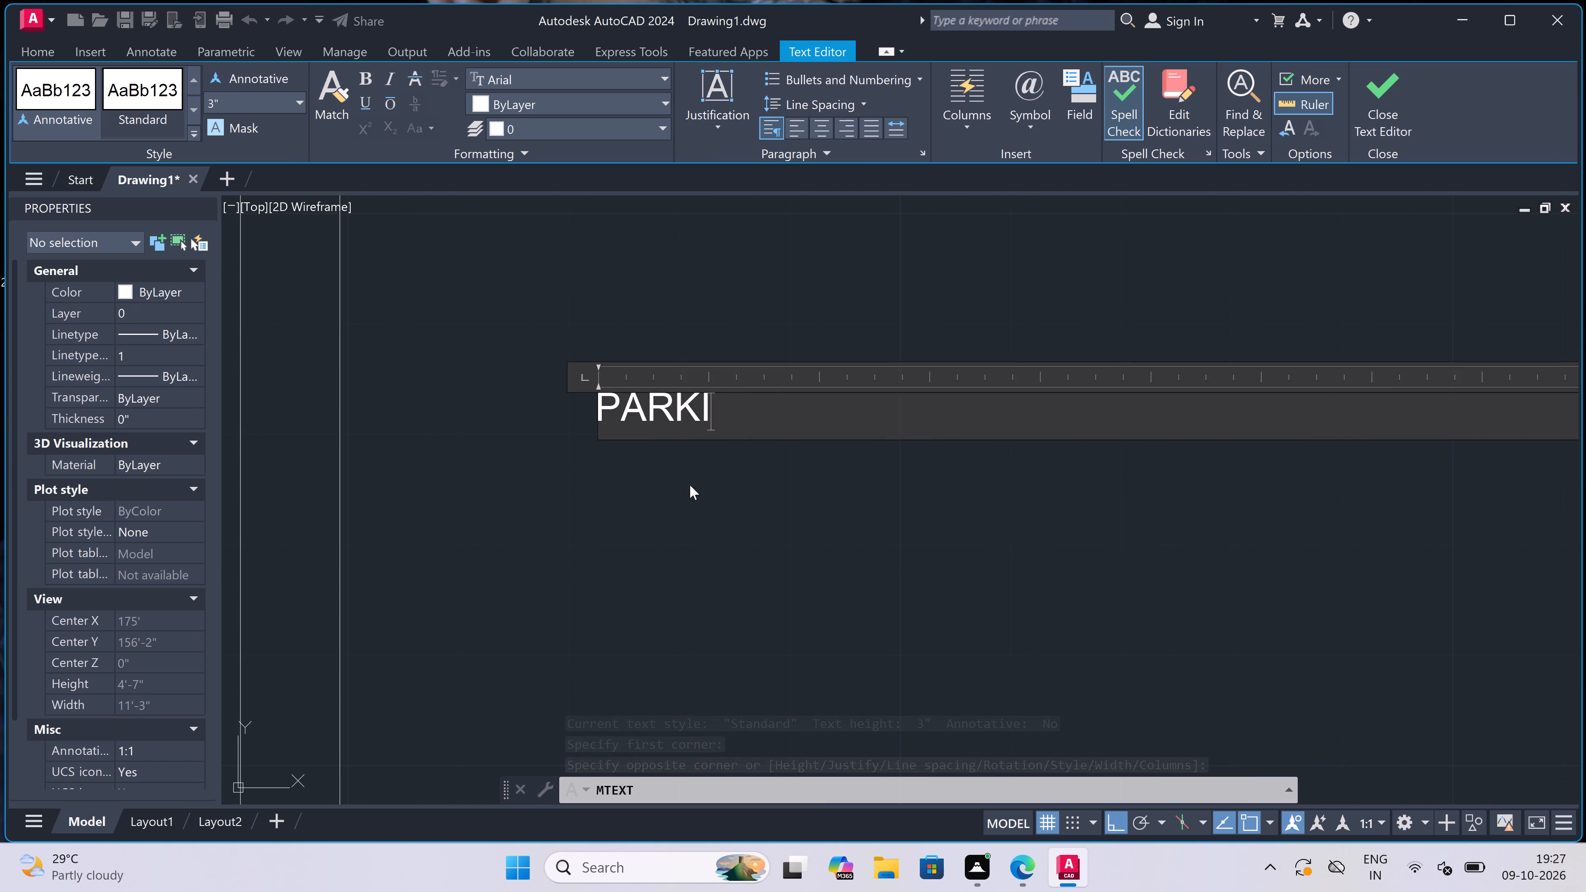
key(g)
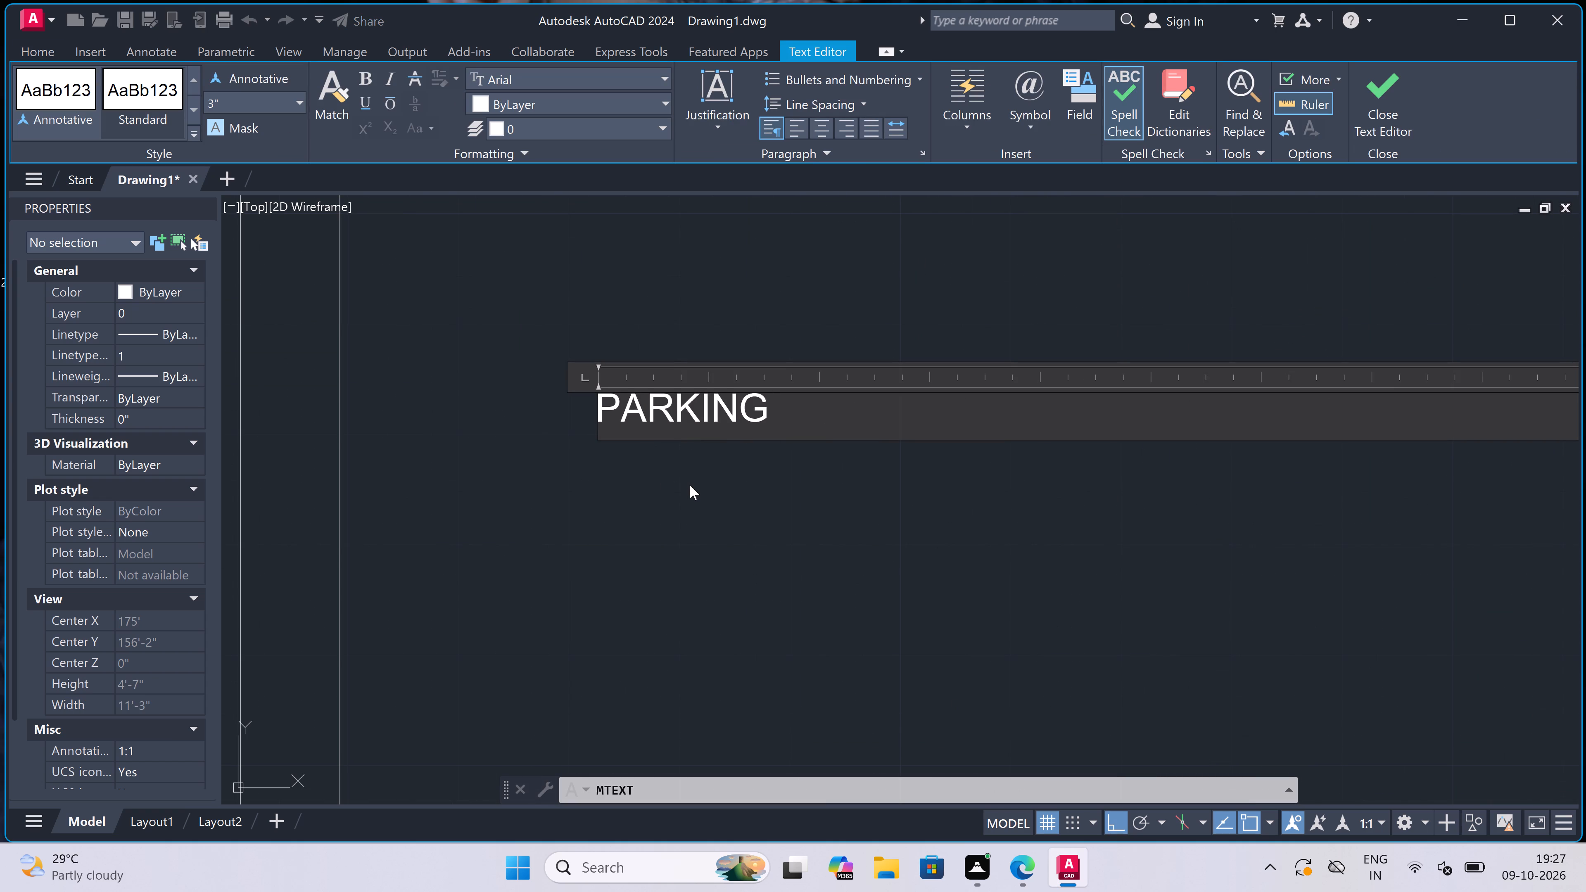
key(Return)
key(9)
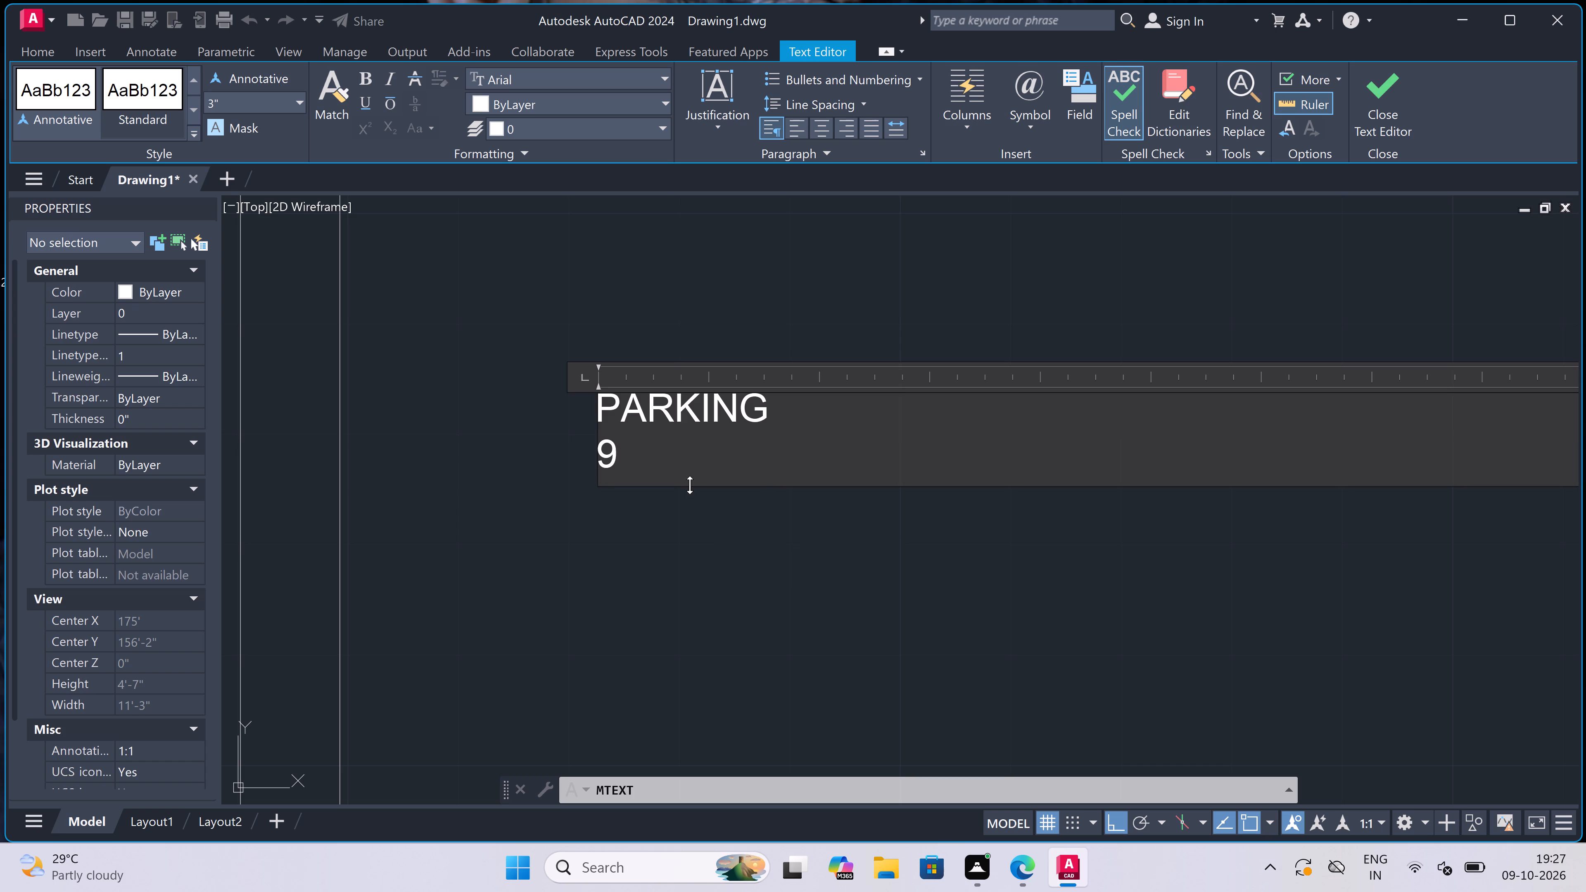
key(apostrophe)
text(7.)
key(shift+quotedbl)
key(x)
key(1)
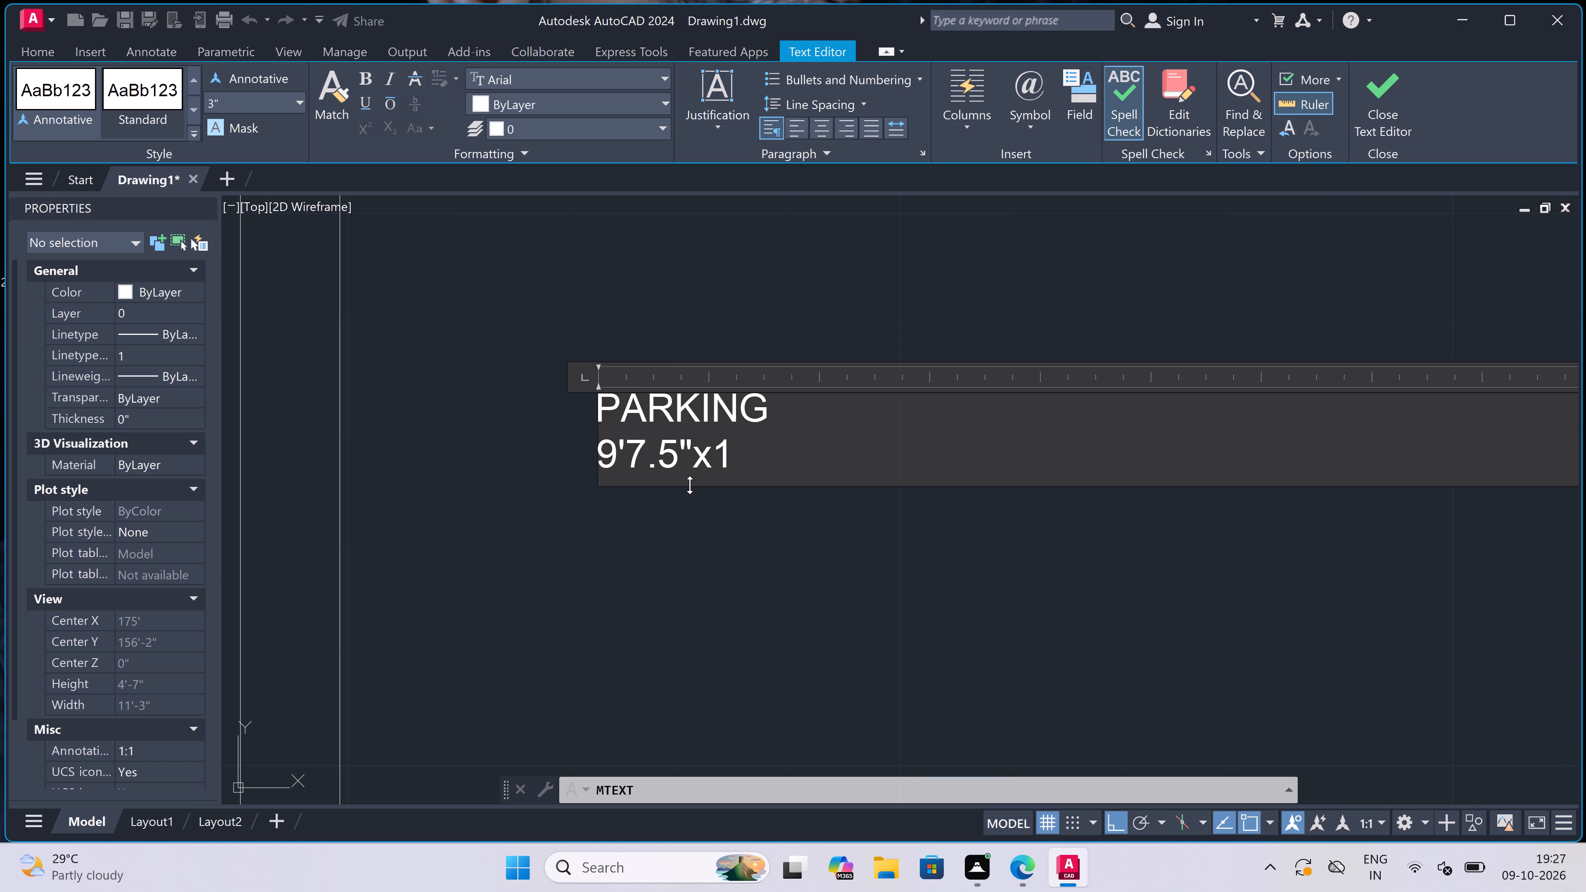
text(6')
key(2)
key(shift+quotedbl)
click(668, 539)
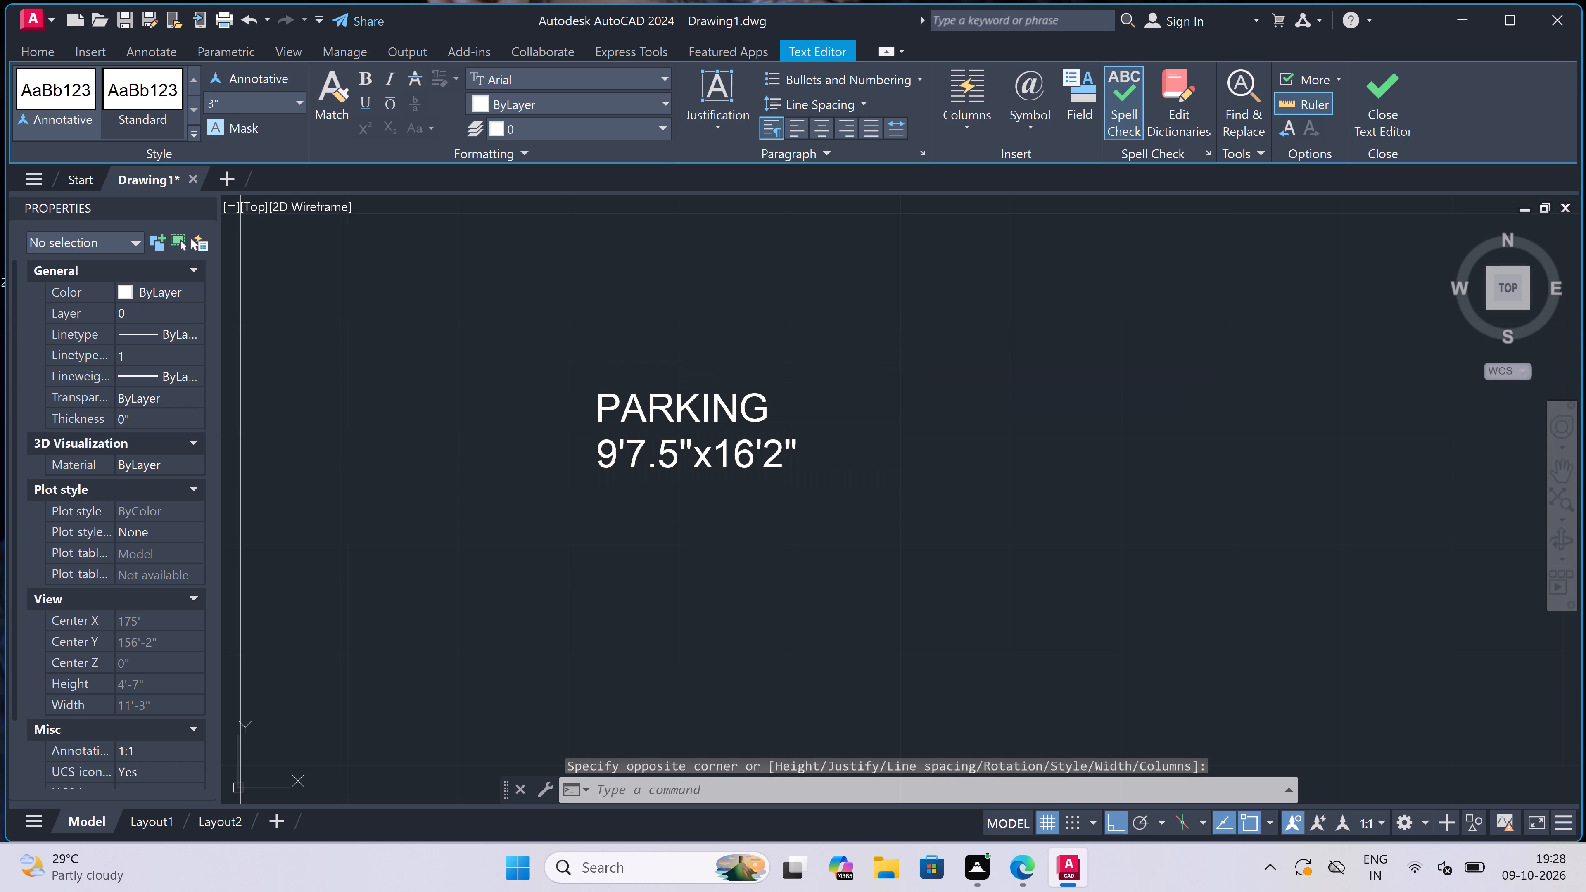
Add multiline text between the kitchen and the front stairs of the first plan reading OPEN AREA with 9'3"x7'7" on the second line.
scroll(660, 479, down, 11)
scroll(705, 509, up, 3)
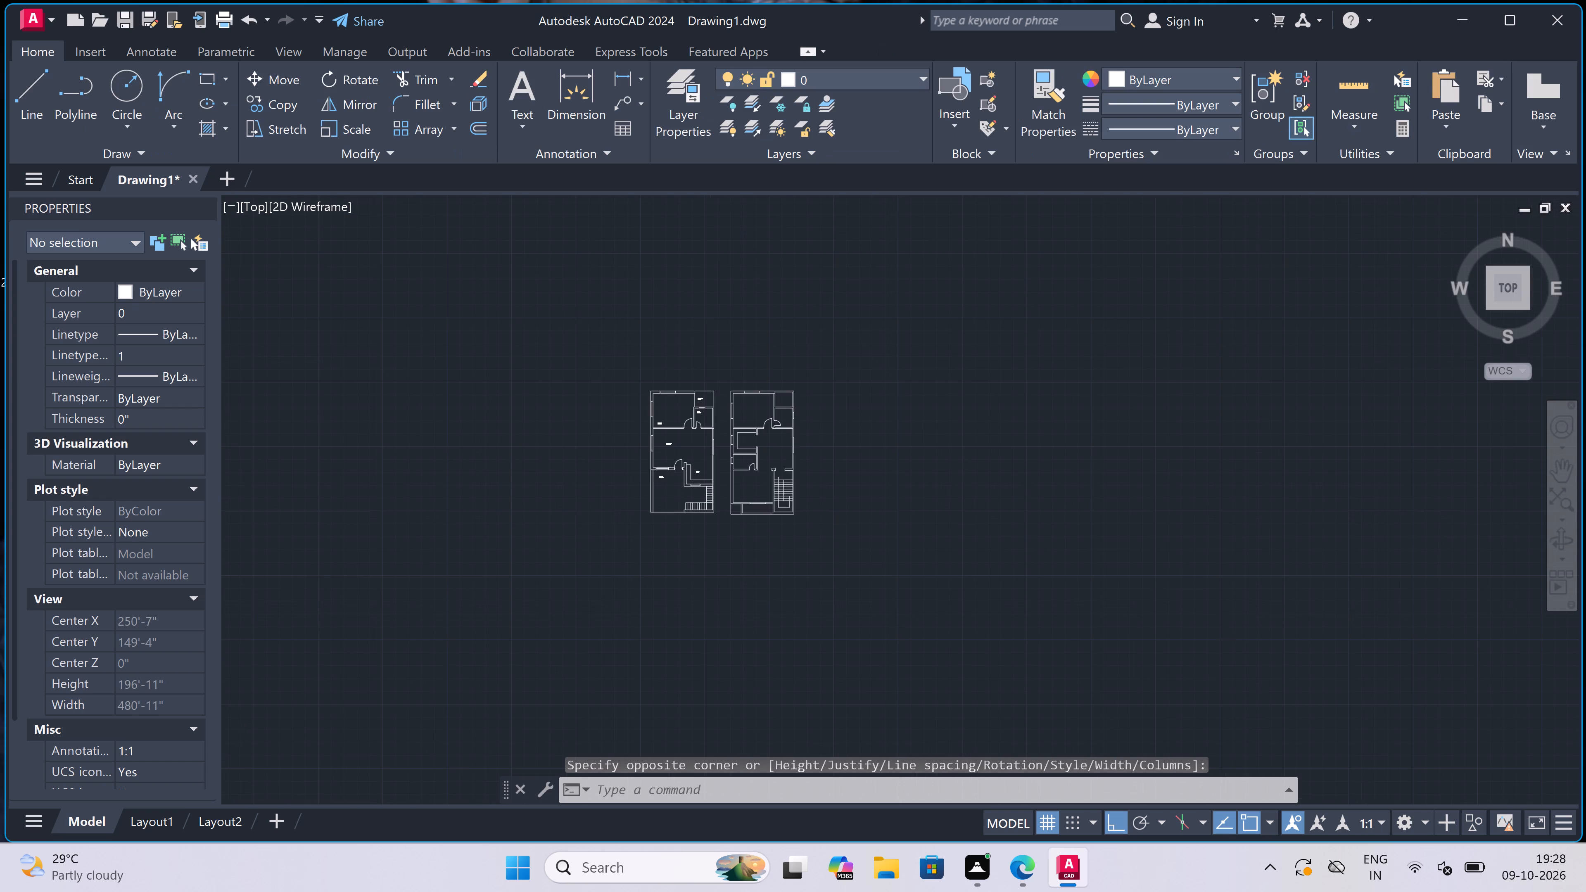
scroll(666, 453, up, 3)
key(space)
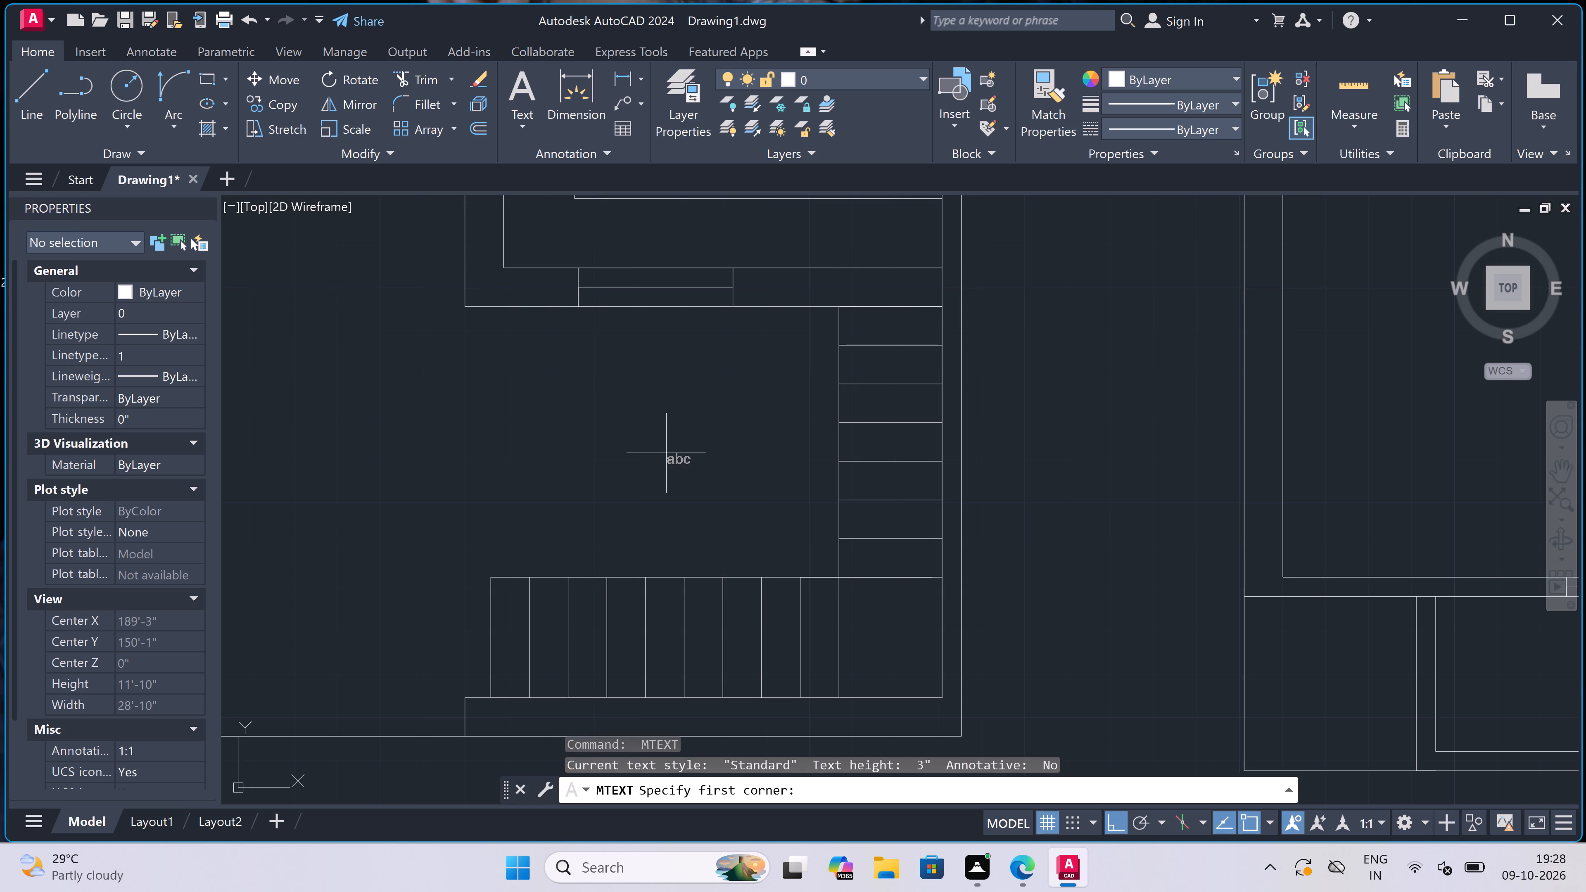
scroll(665, 452, up, 1)
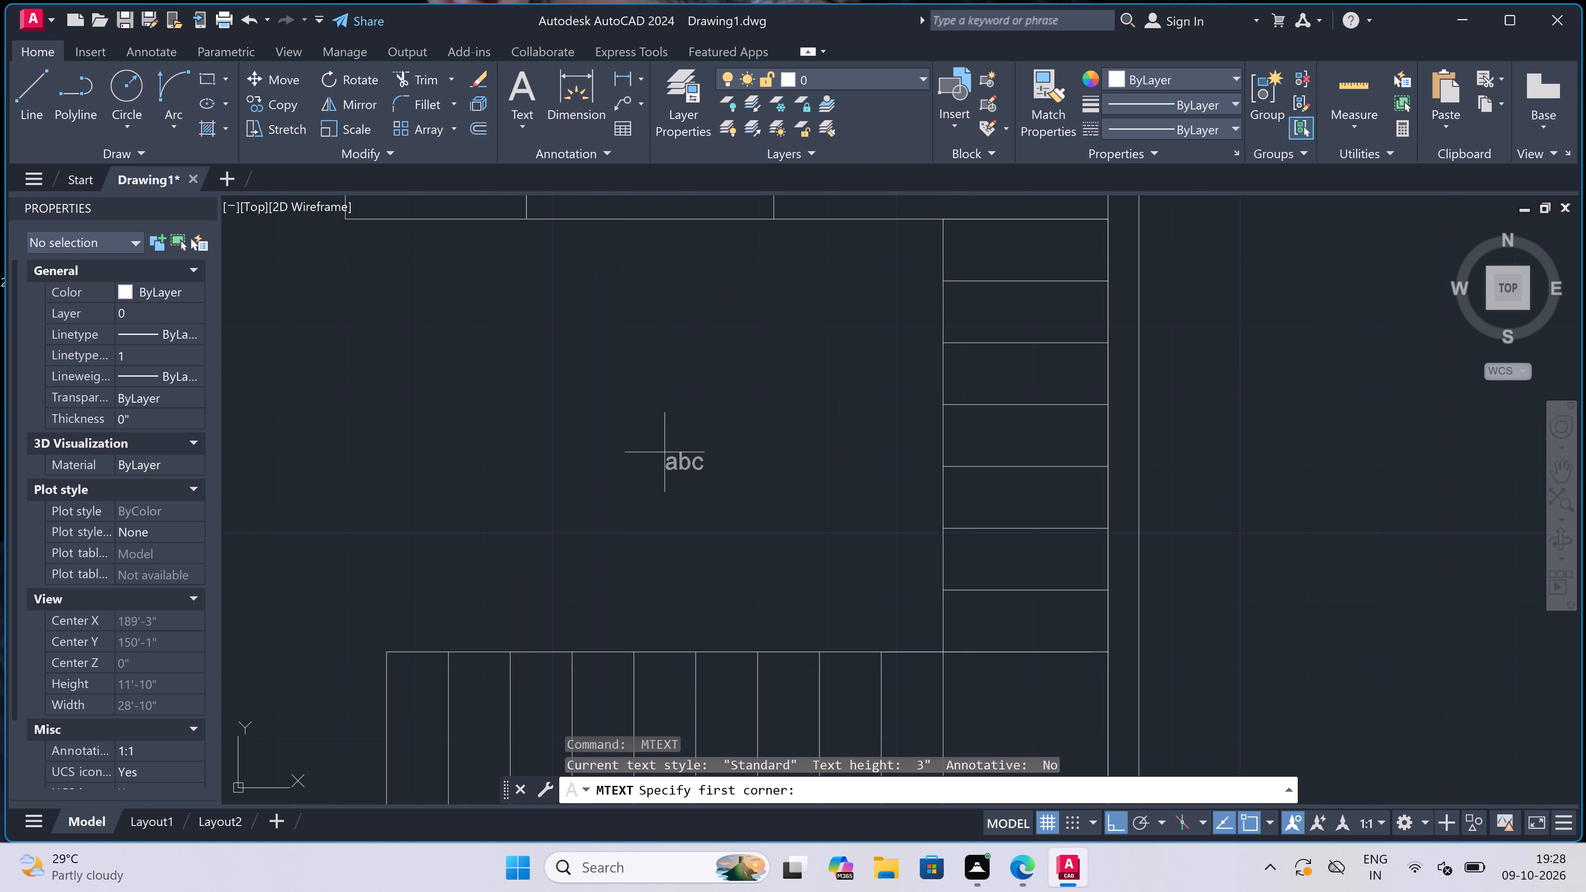
drag(450, 433, 456, 437)
click(1133, 508)
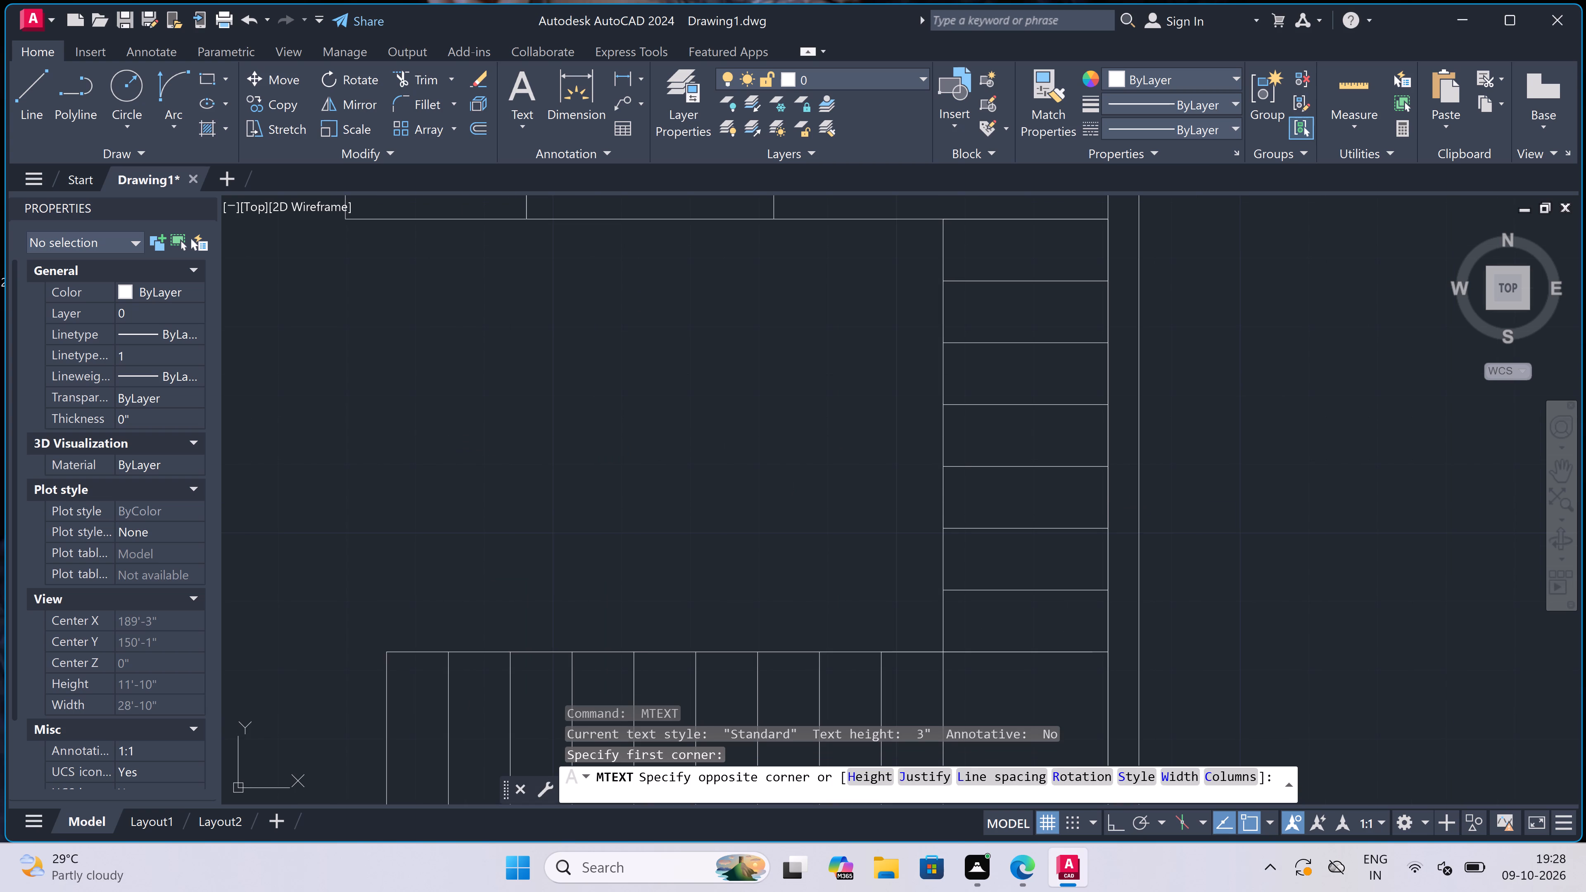
text(OPEN AT)
key(BackSpace)
text(REA)
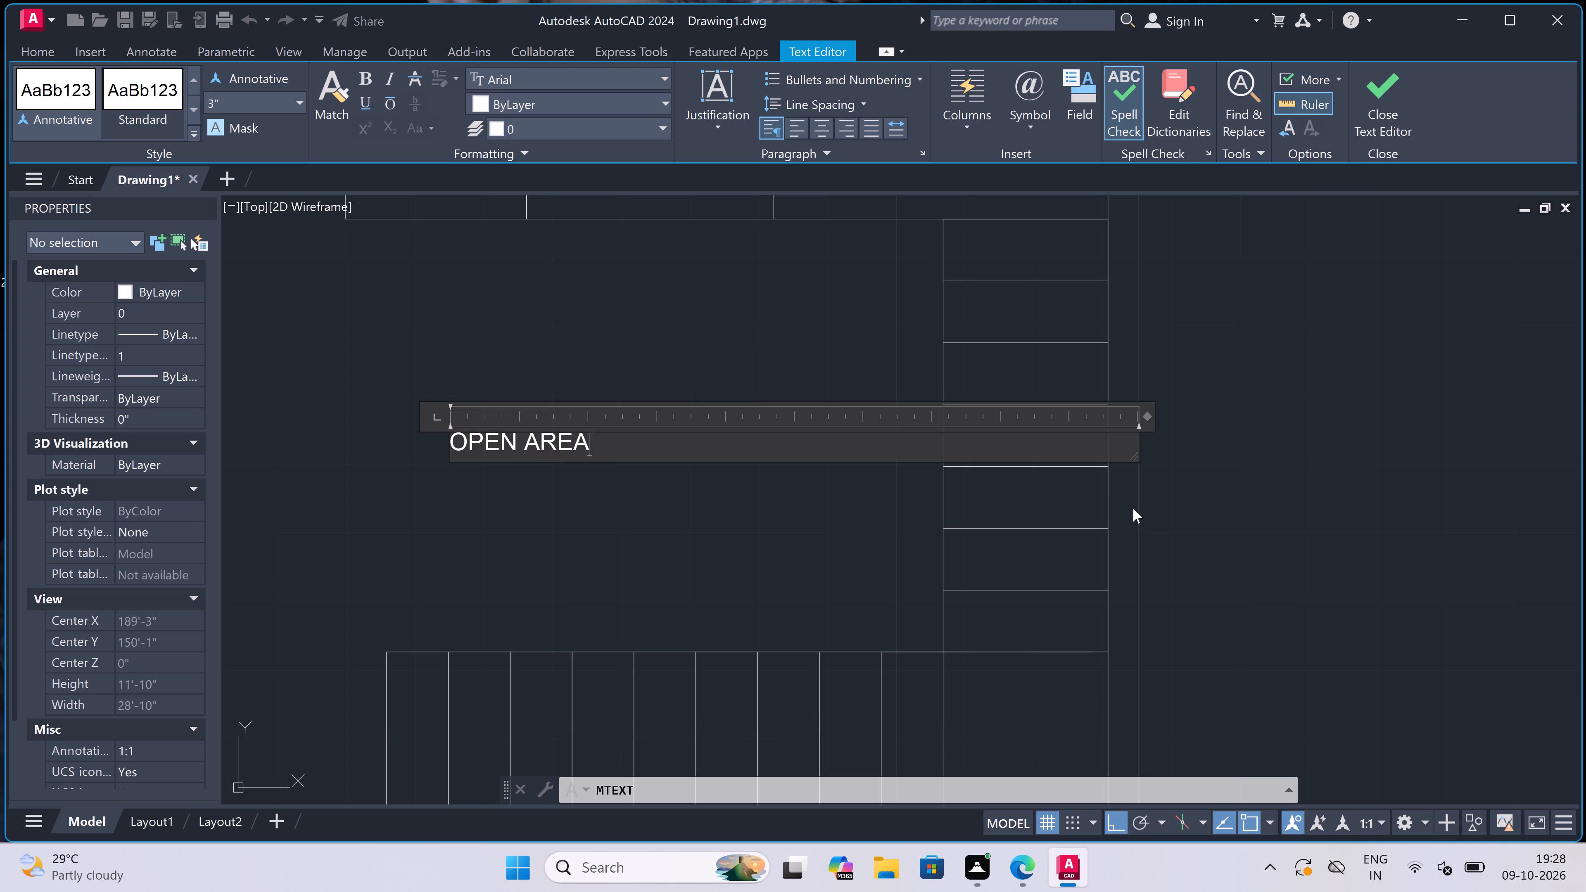
key(Return)
text(9'3)
key(shift+quotedbl)
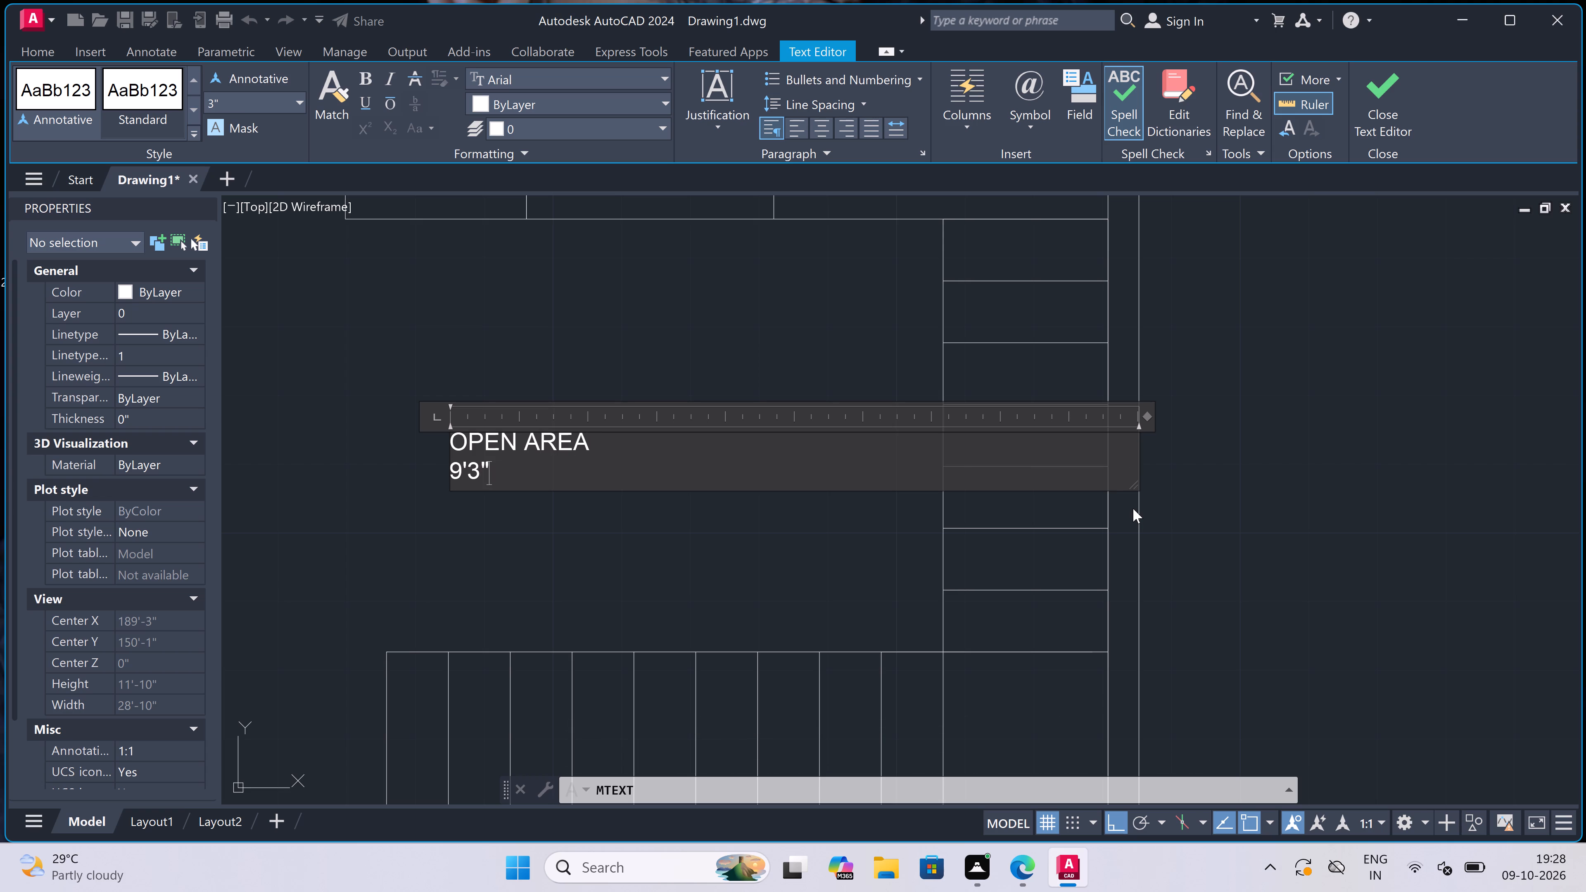
key(x)
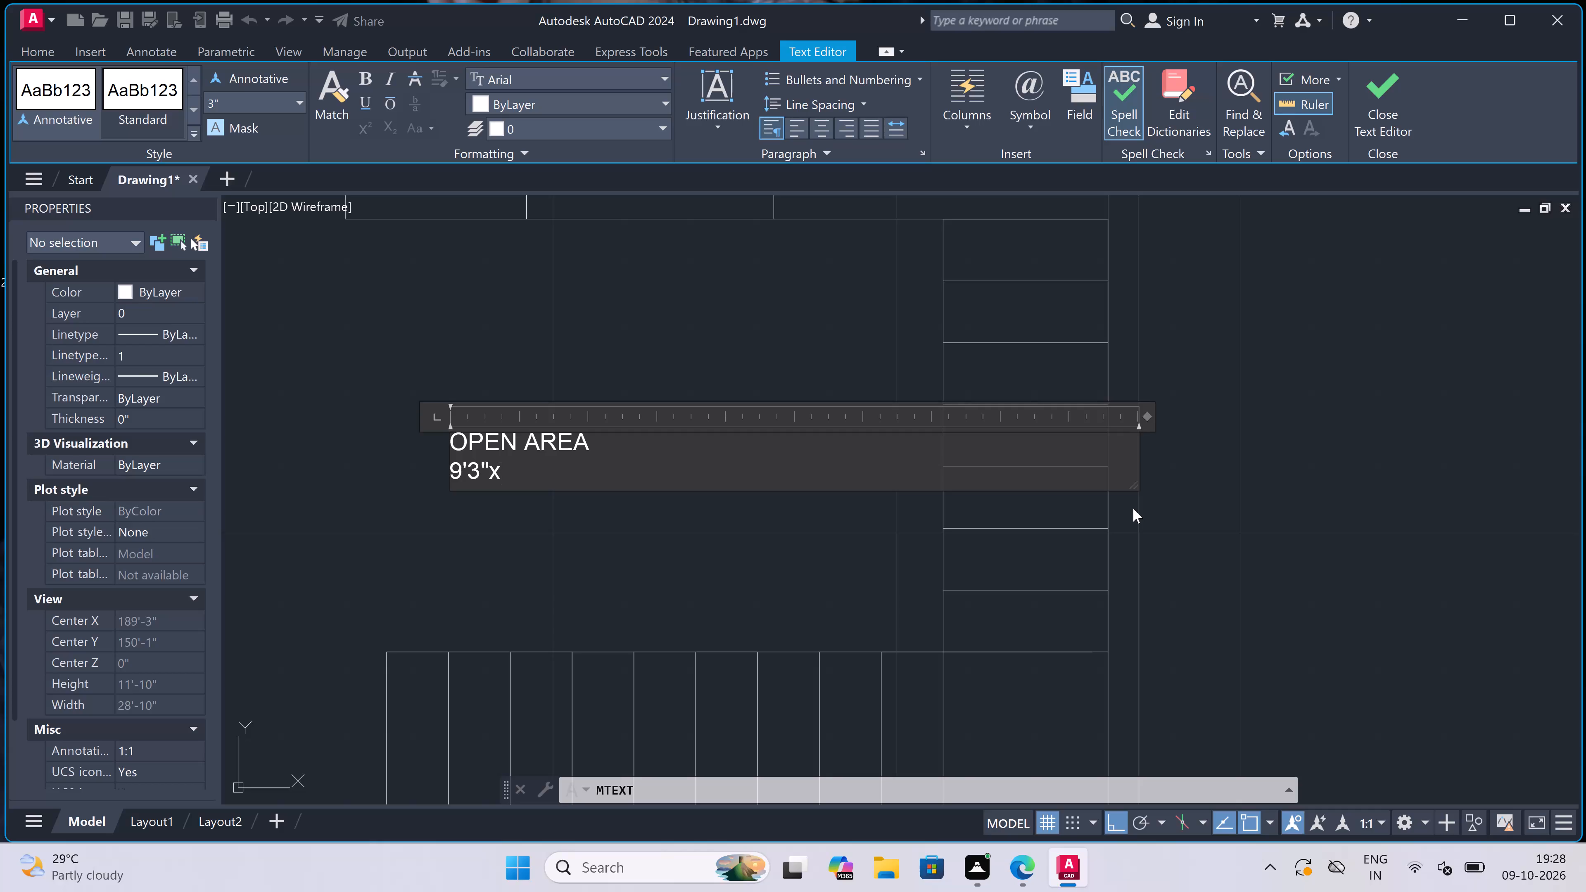
text(7'7")
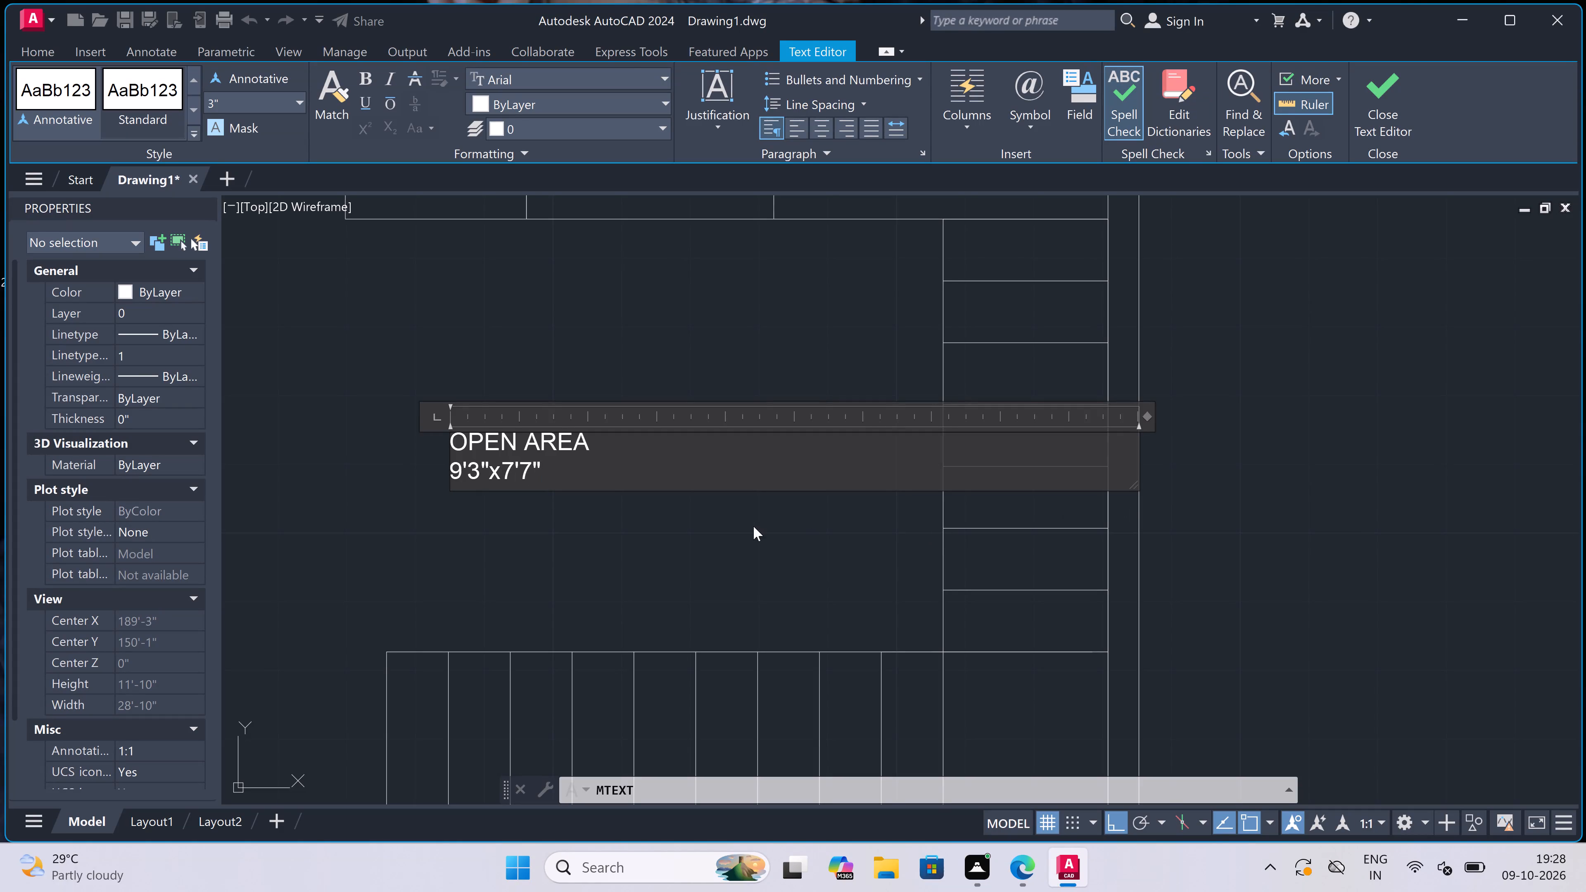
click(751, 527)
Add multiline text reading UP just west of the front stairs' lowest tread in the first plan.
scroll(730, 461, down, 5)
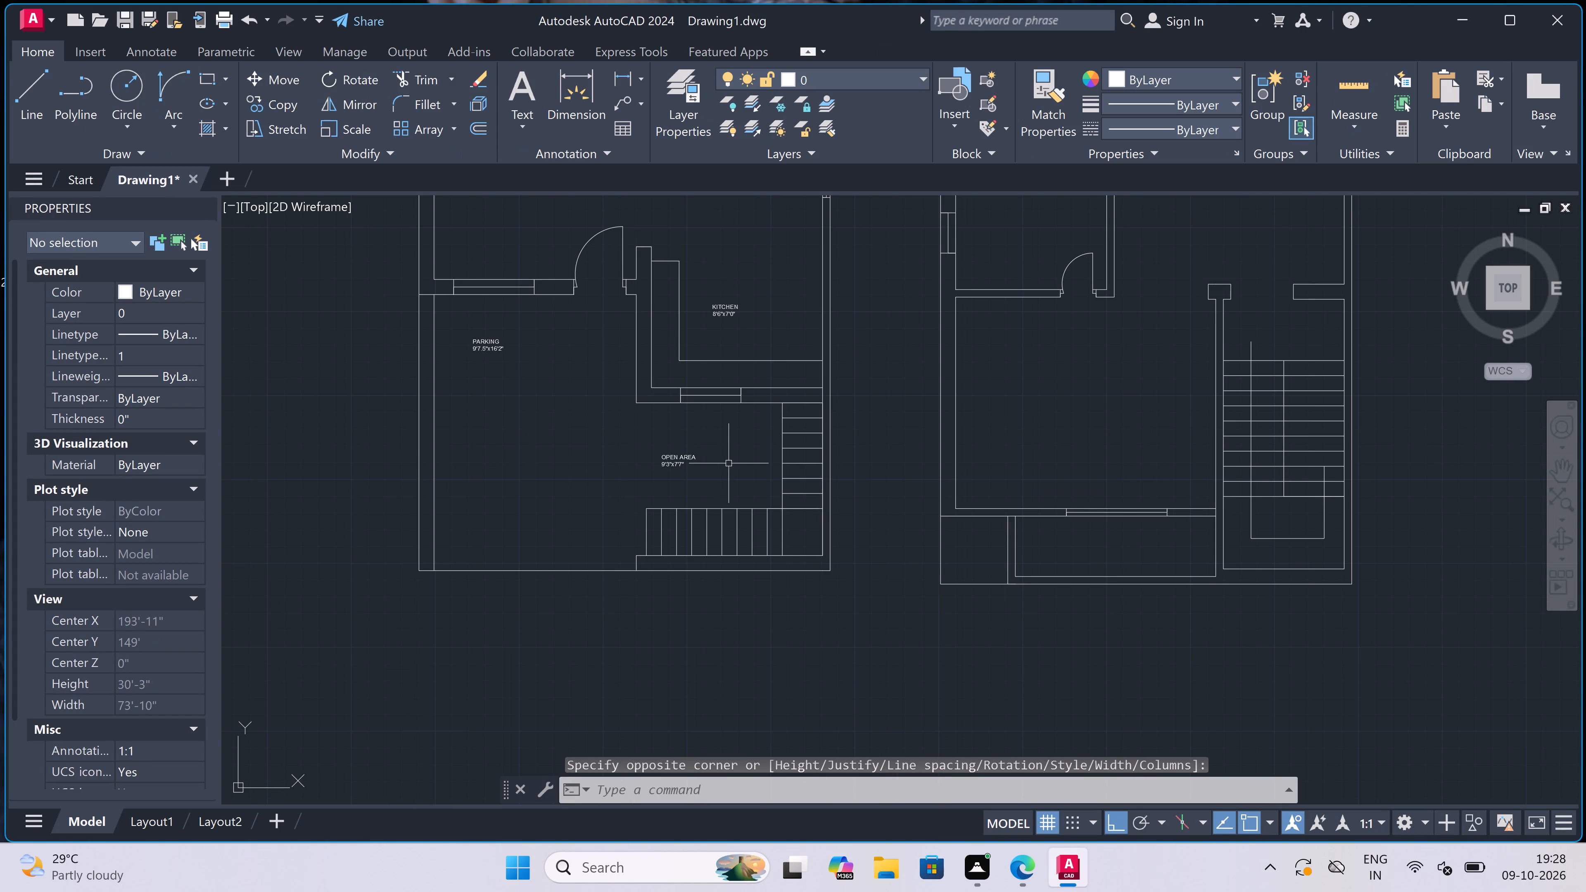
key(space)
scroll(632, 519, up, 1)
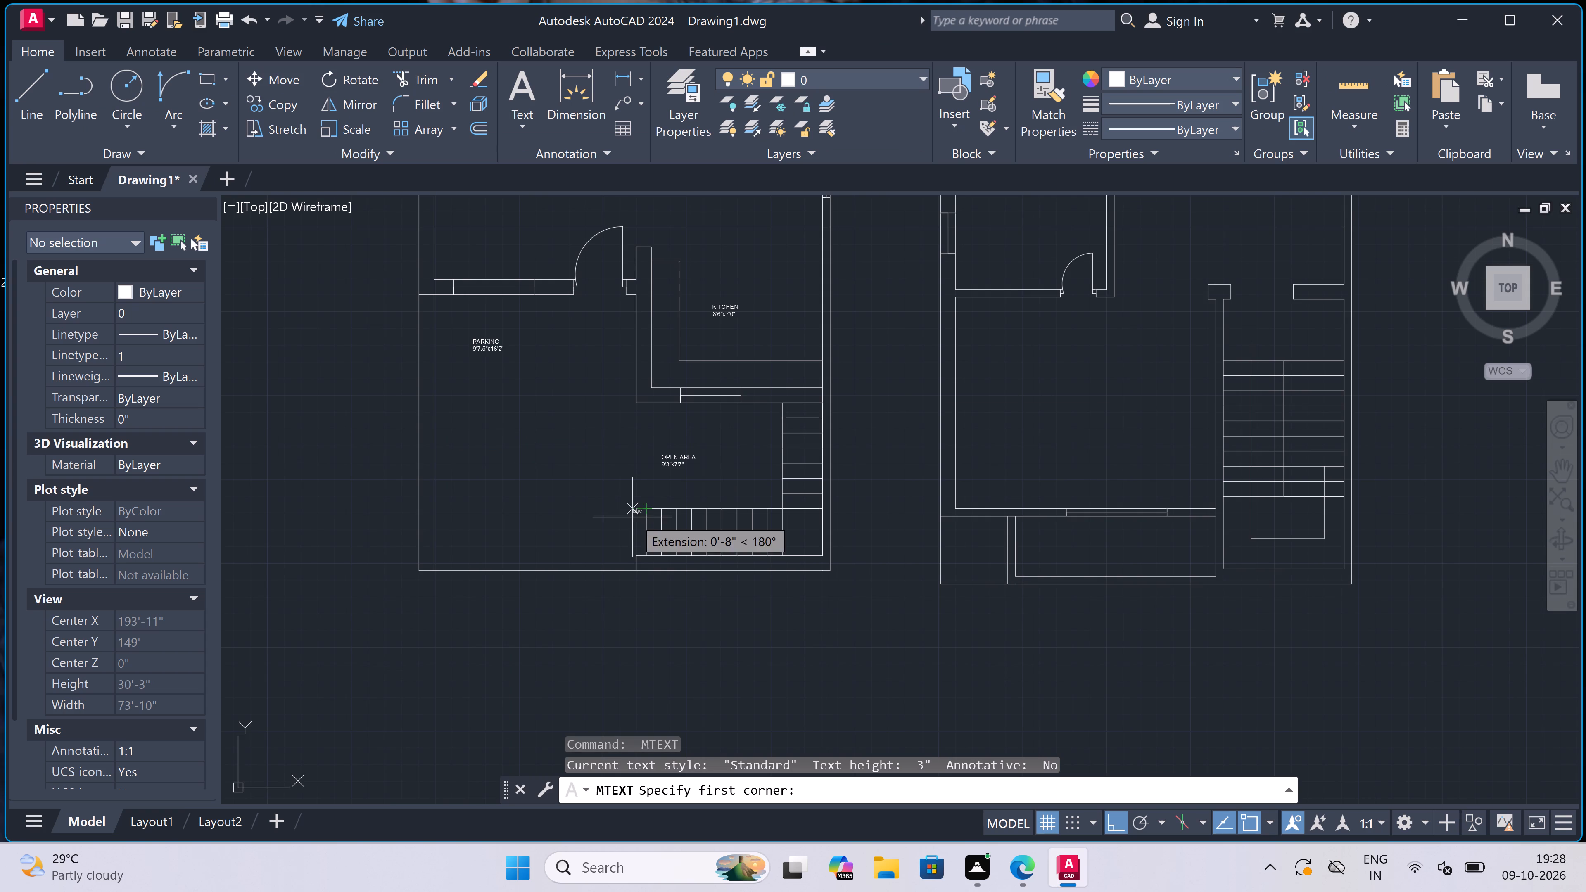
scroll(632, 519, up, 2)
drag(502, 537, 519, 544)
click(663, 569)
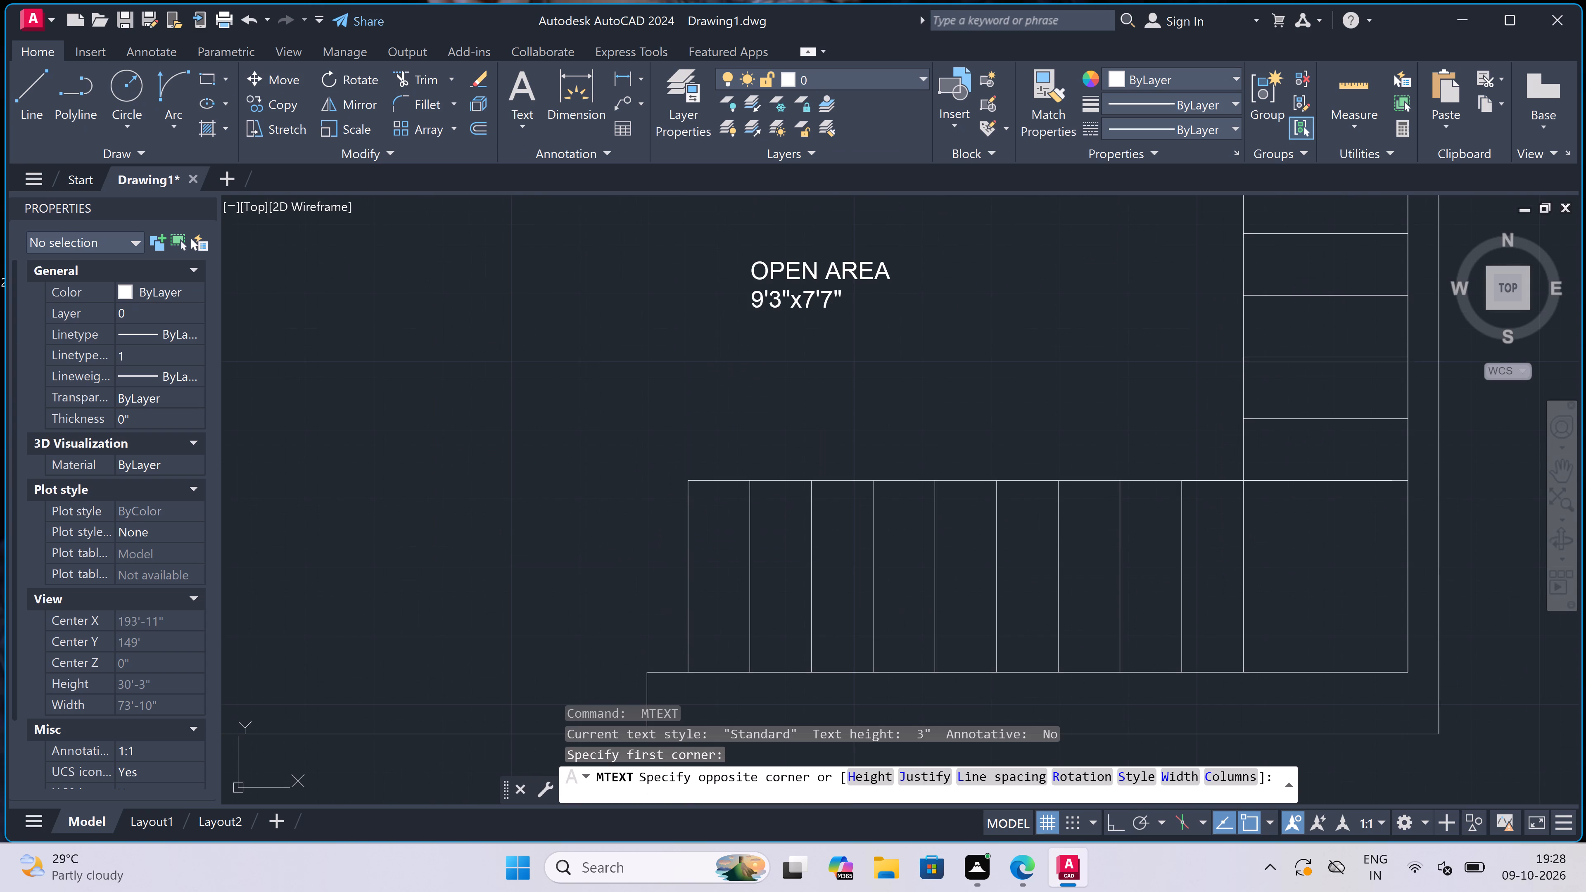
text(UP)
click(525, 607)
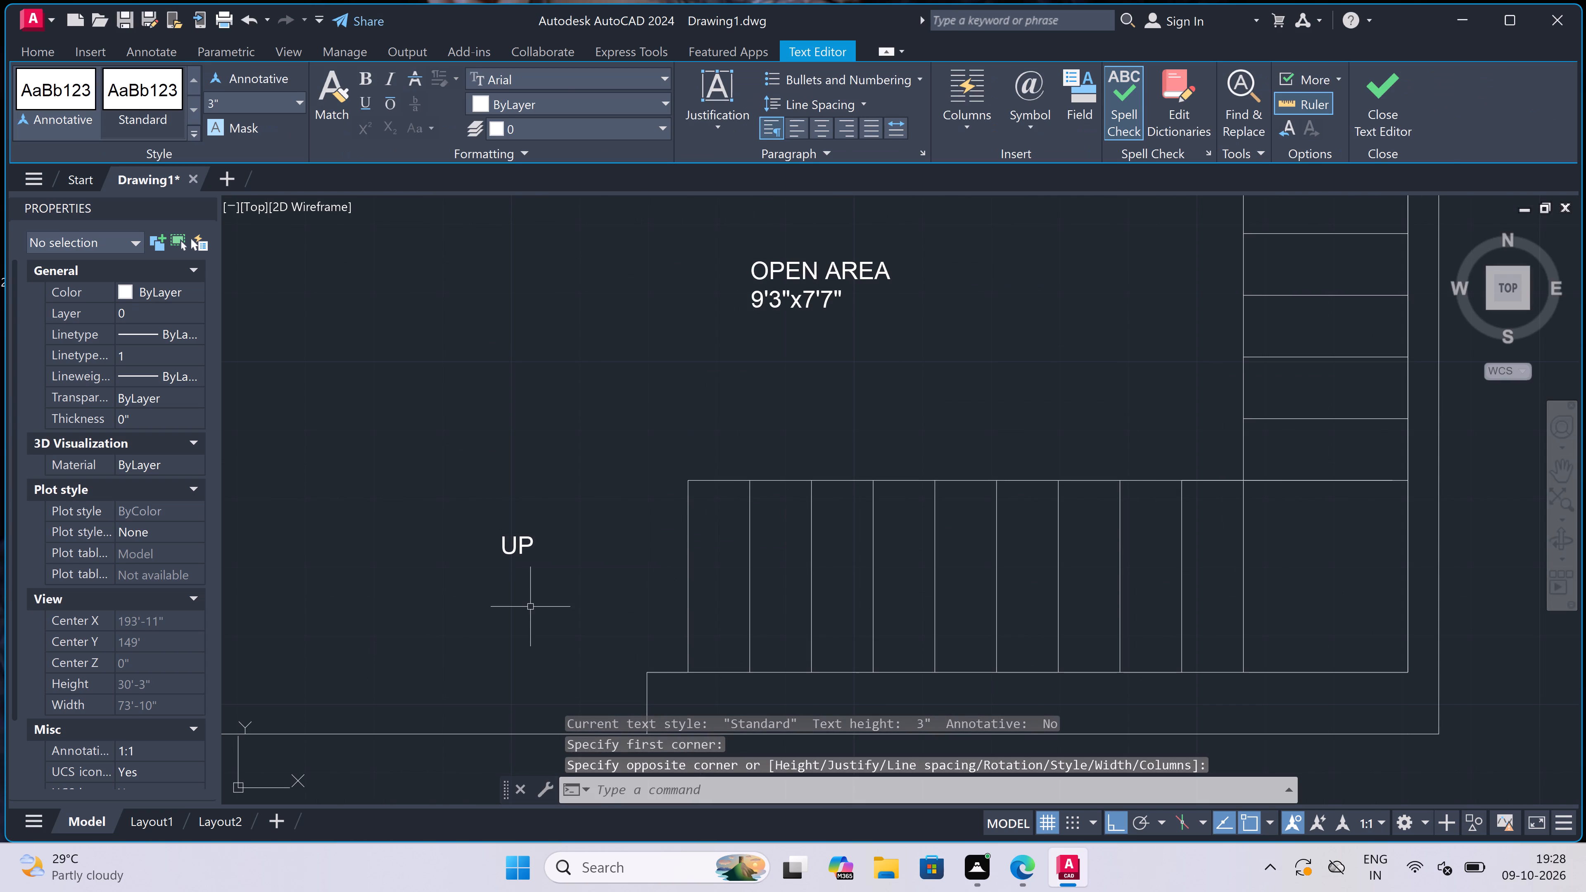
Draw an L-shaped stair direction line from beside UP east through the front flight, turning north at the corner and ending partway along the side flight.
key(l)
key(space)
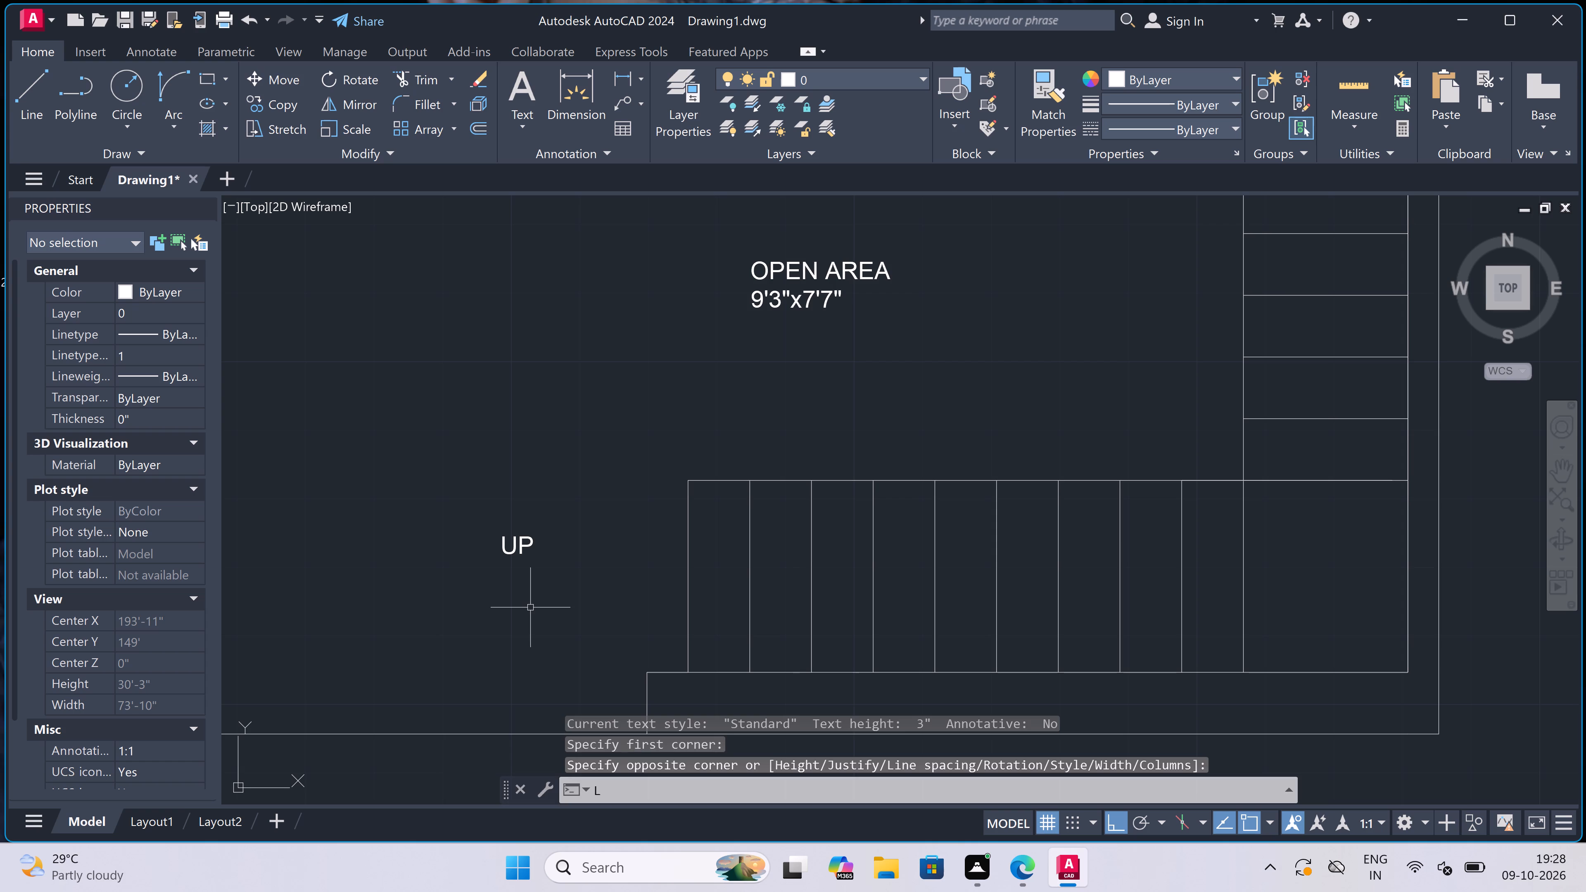
drag(624, 570, 639, 577)
scroll(1137, 572, down, 3)
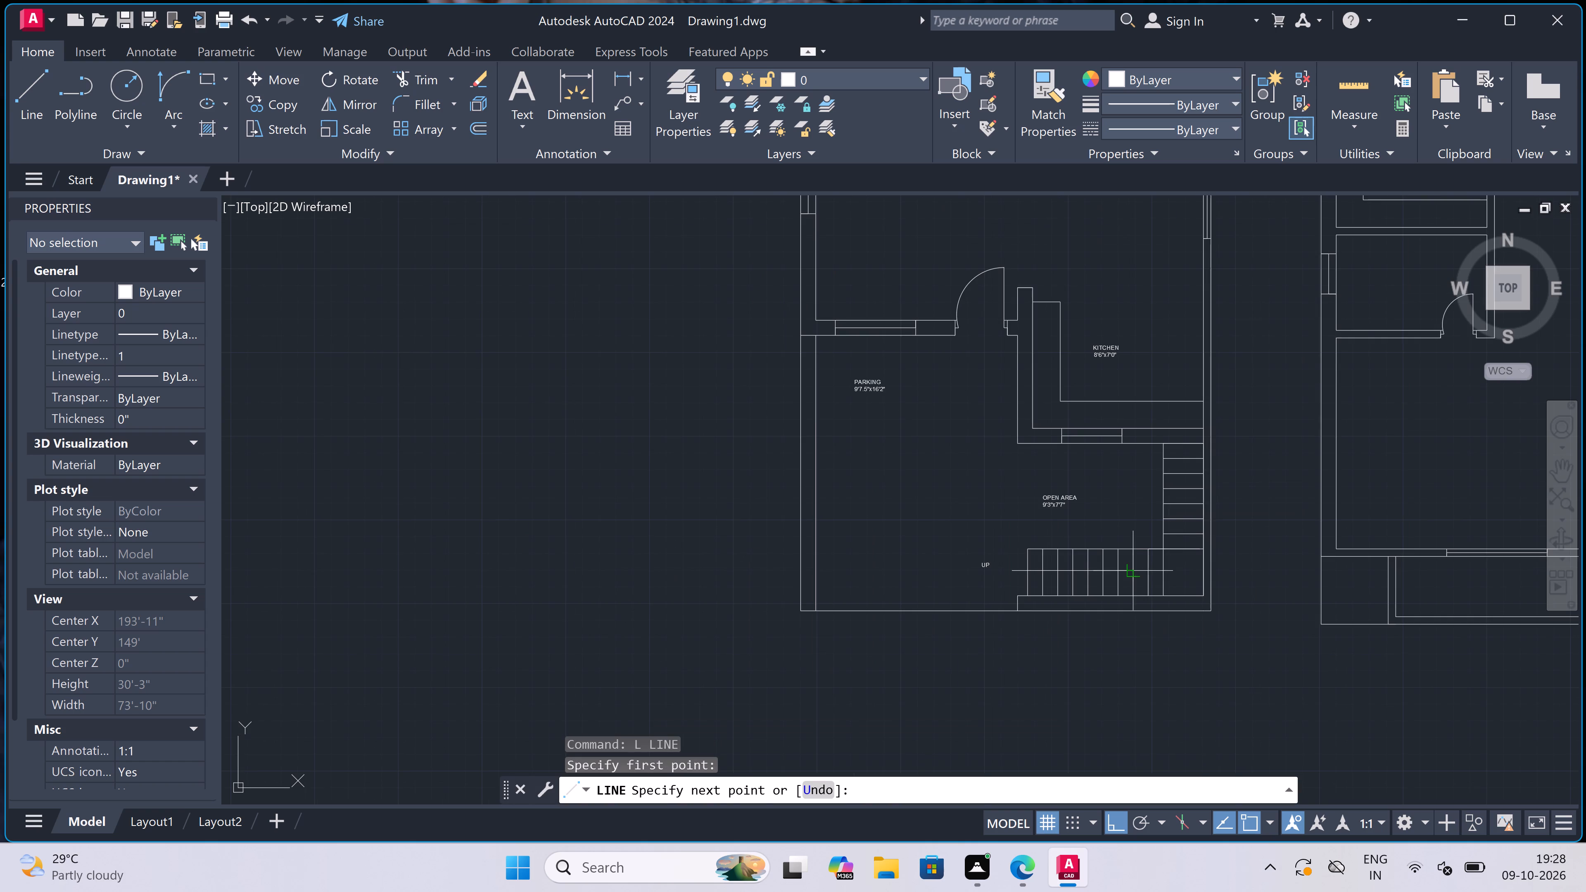
scroll(1196, 555, up, 2)
click(1182, 583)
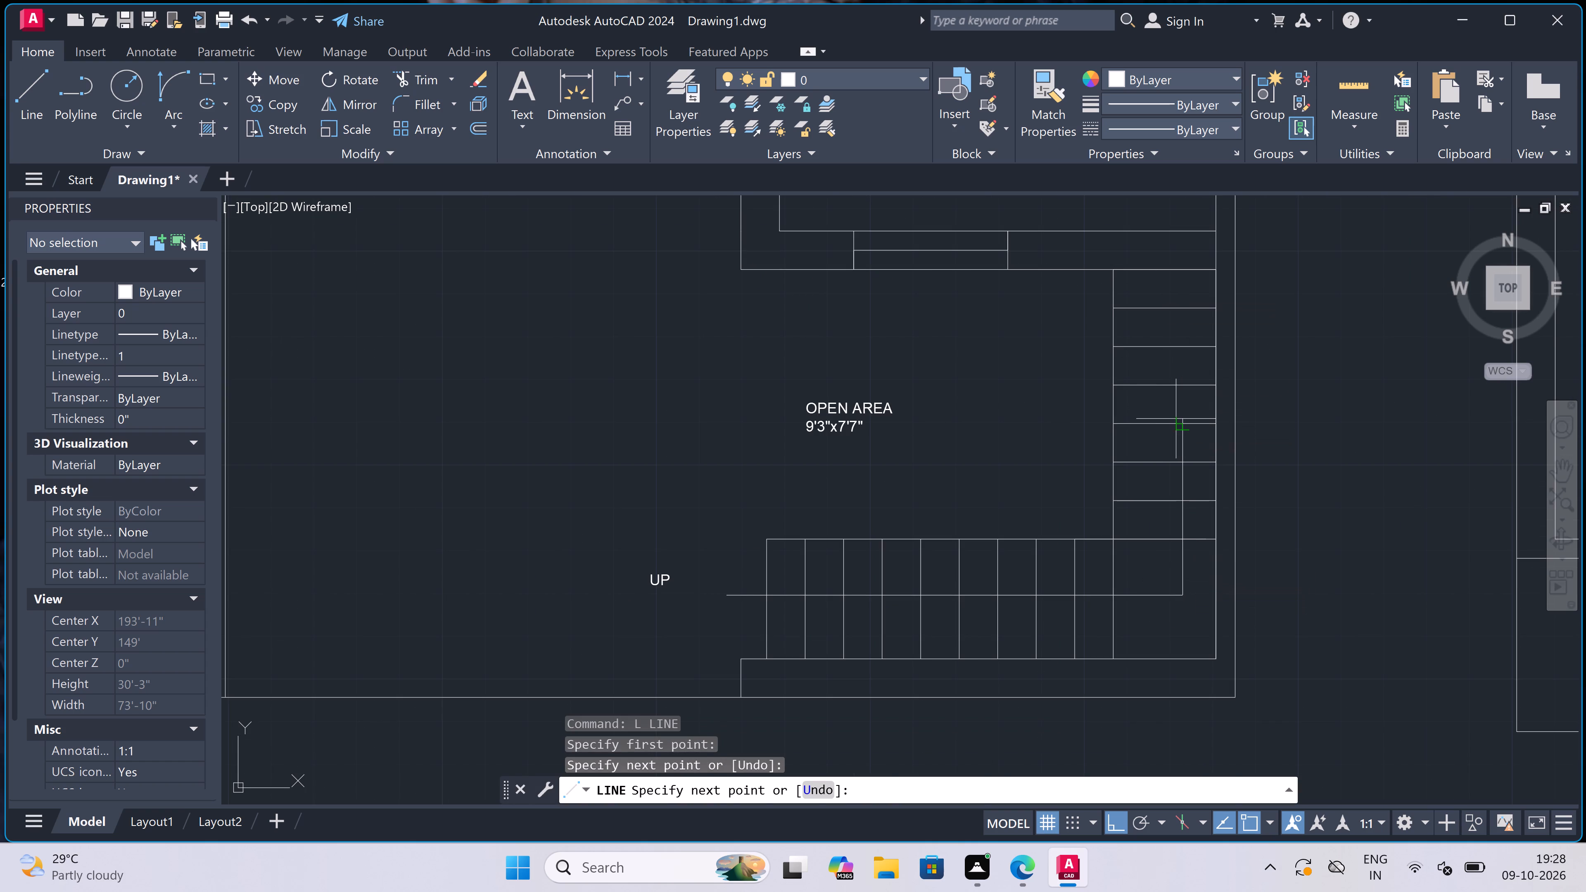
scroll(1176, 419, up, 2)
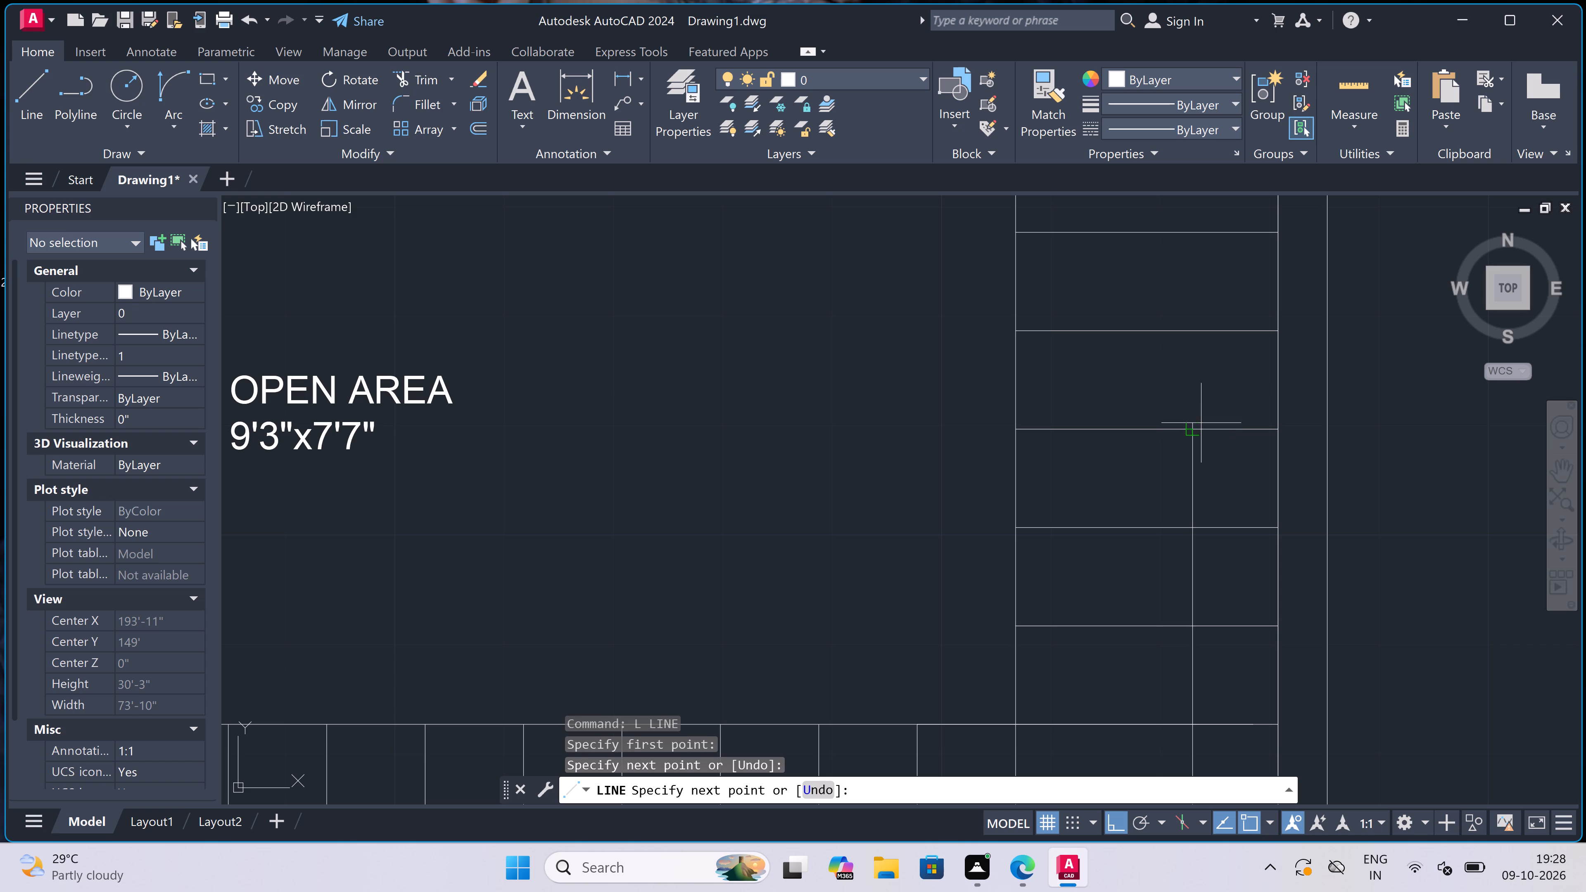
click(1201, 423)
key(Escape)
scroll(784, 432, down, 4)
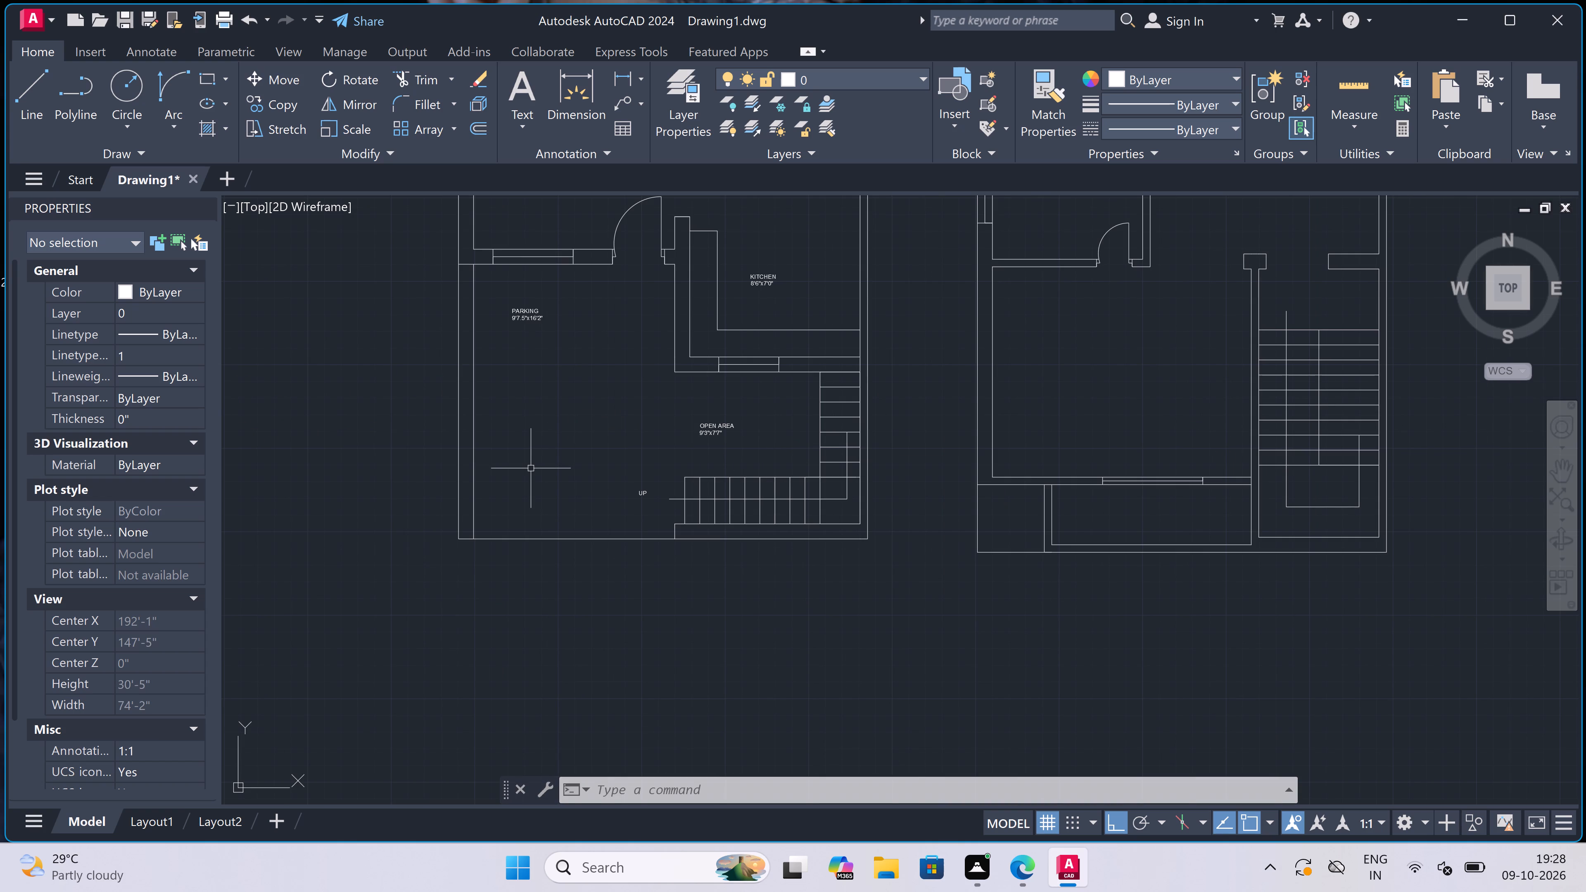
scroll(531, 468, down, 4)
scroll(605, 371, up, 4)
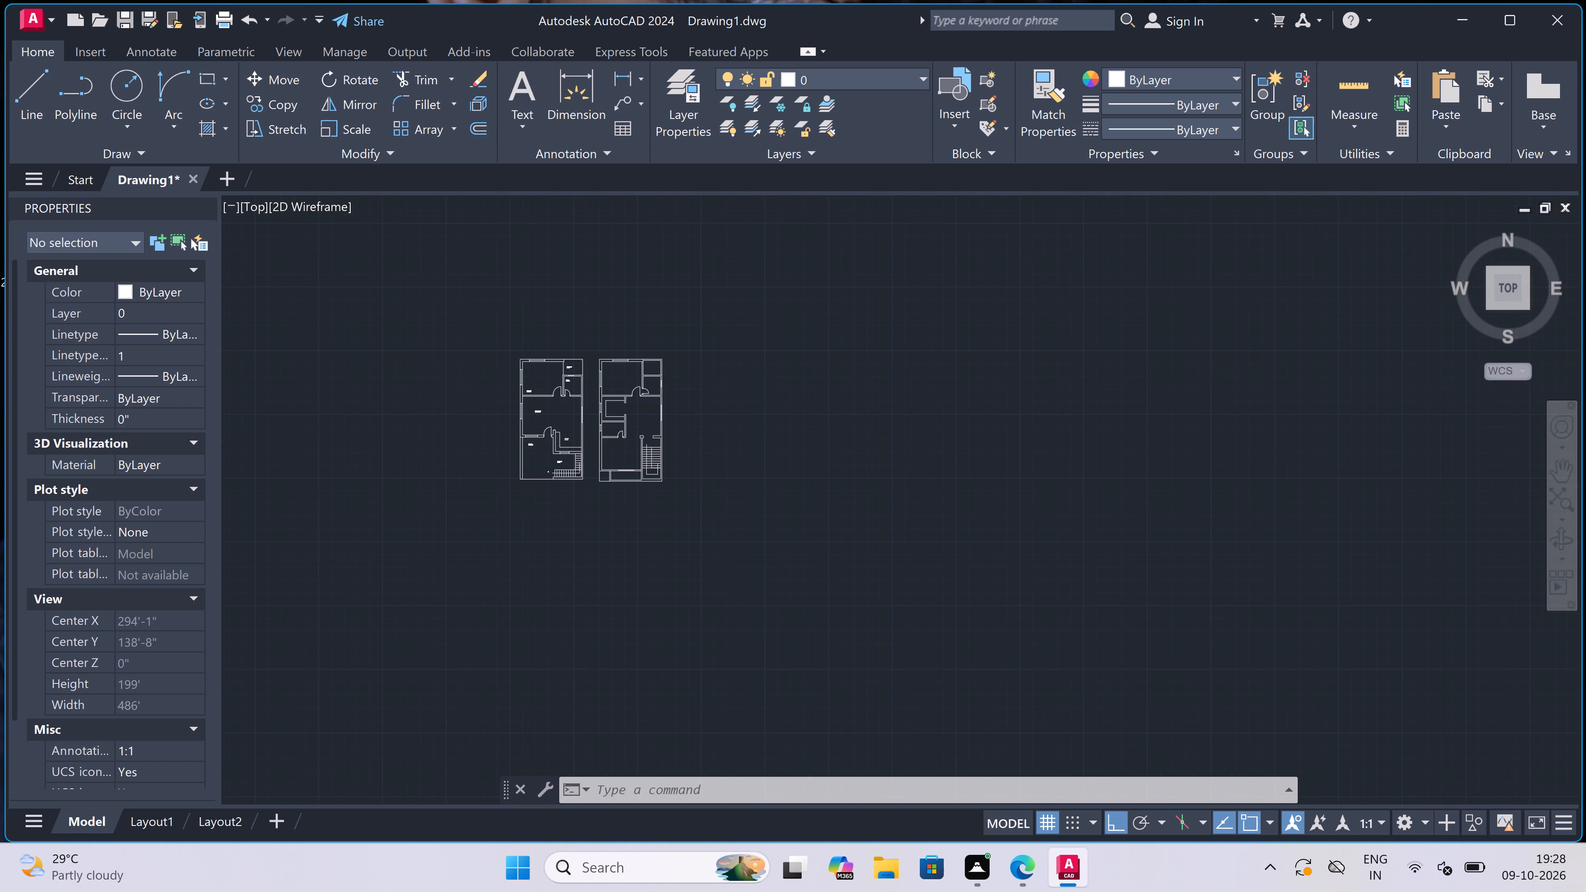
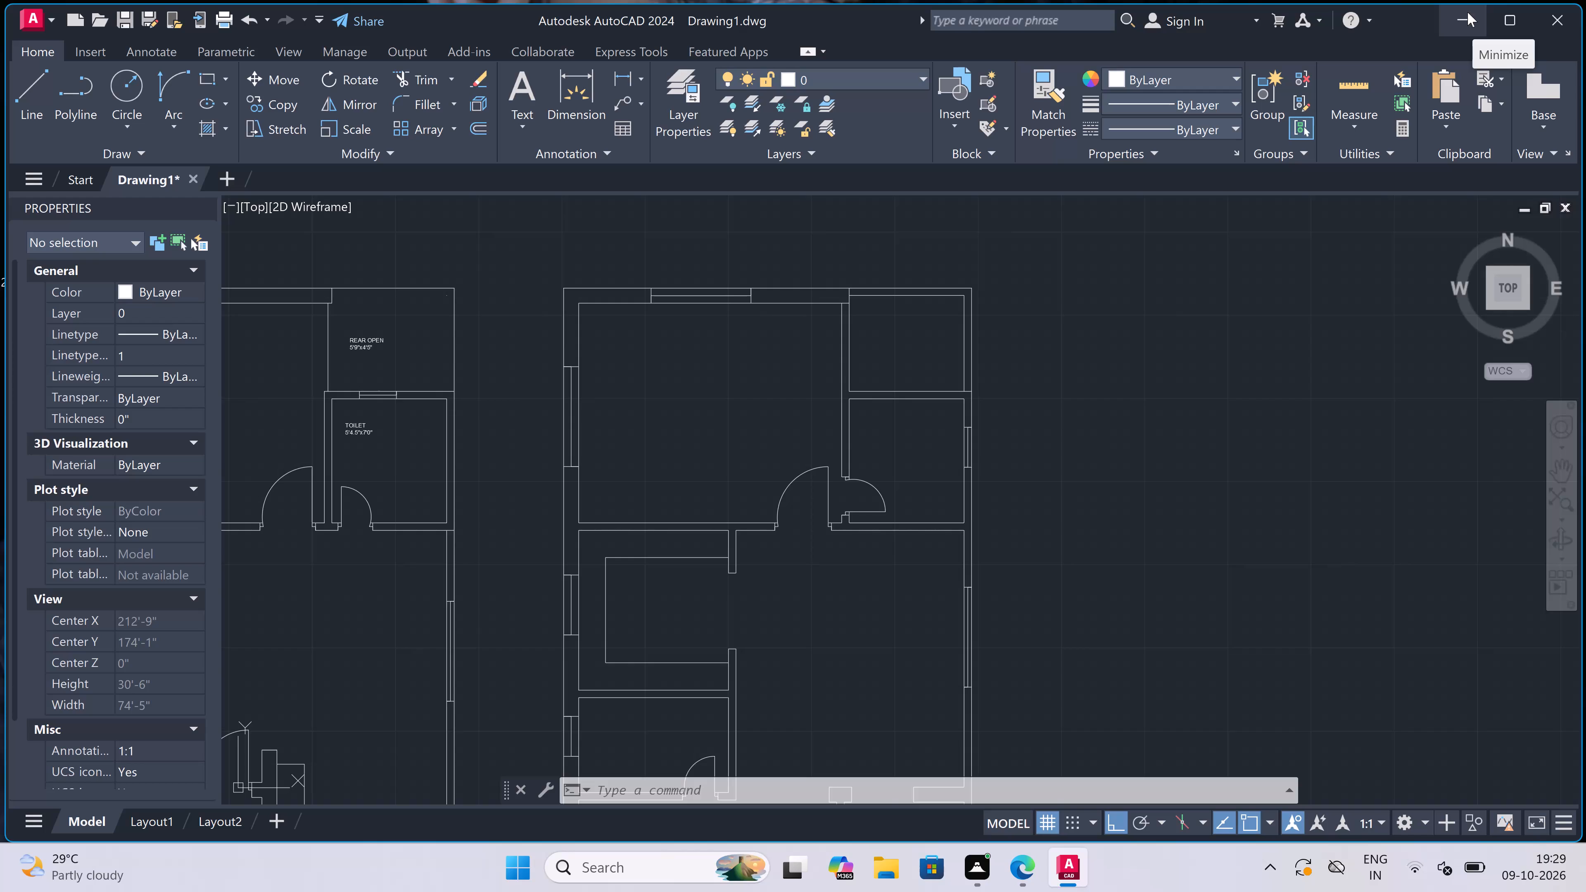
Add the multiline text label "BEDROOM 13'2"x11'0"" on two lines inside the upper-left room of the right-hand floor plan.
scroll(1468, 16, down, 1)
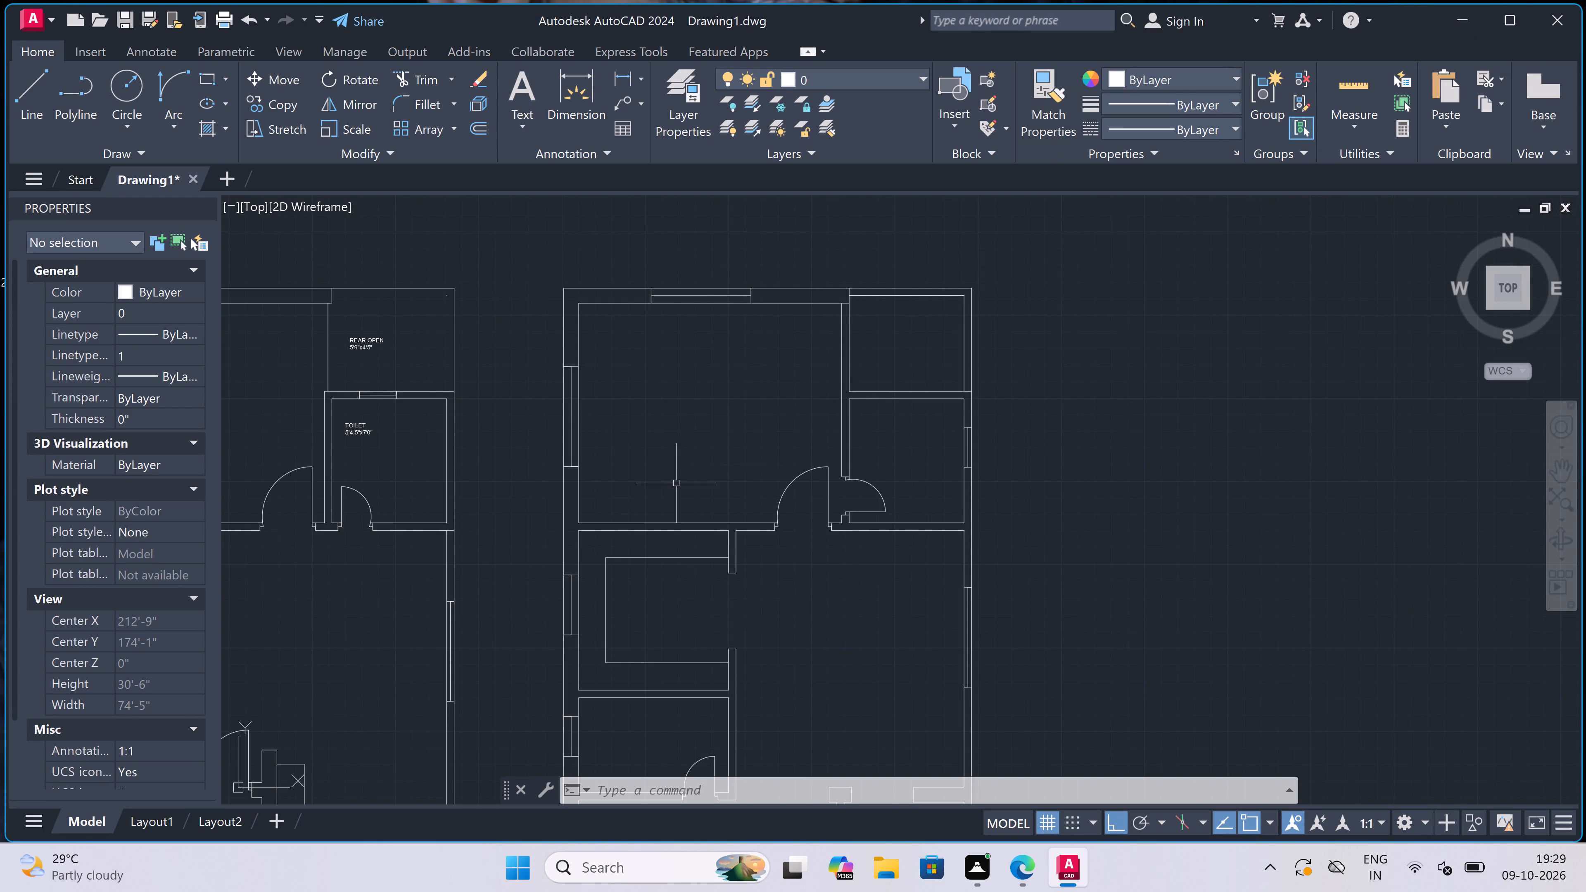
scroll(663, 482, up, 2)
text(MT)
key(space)
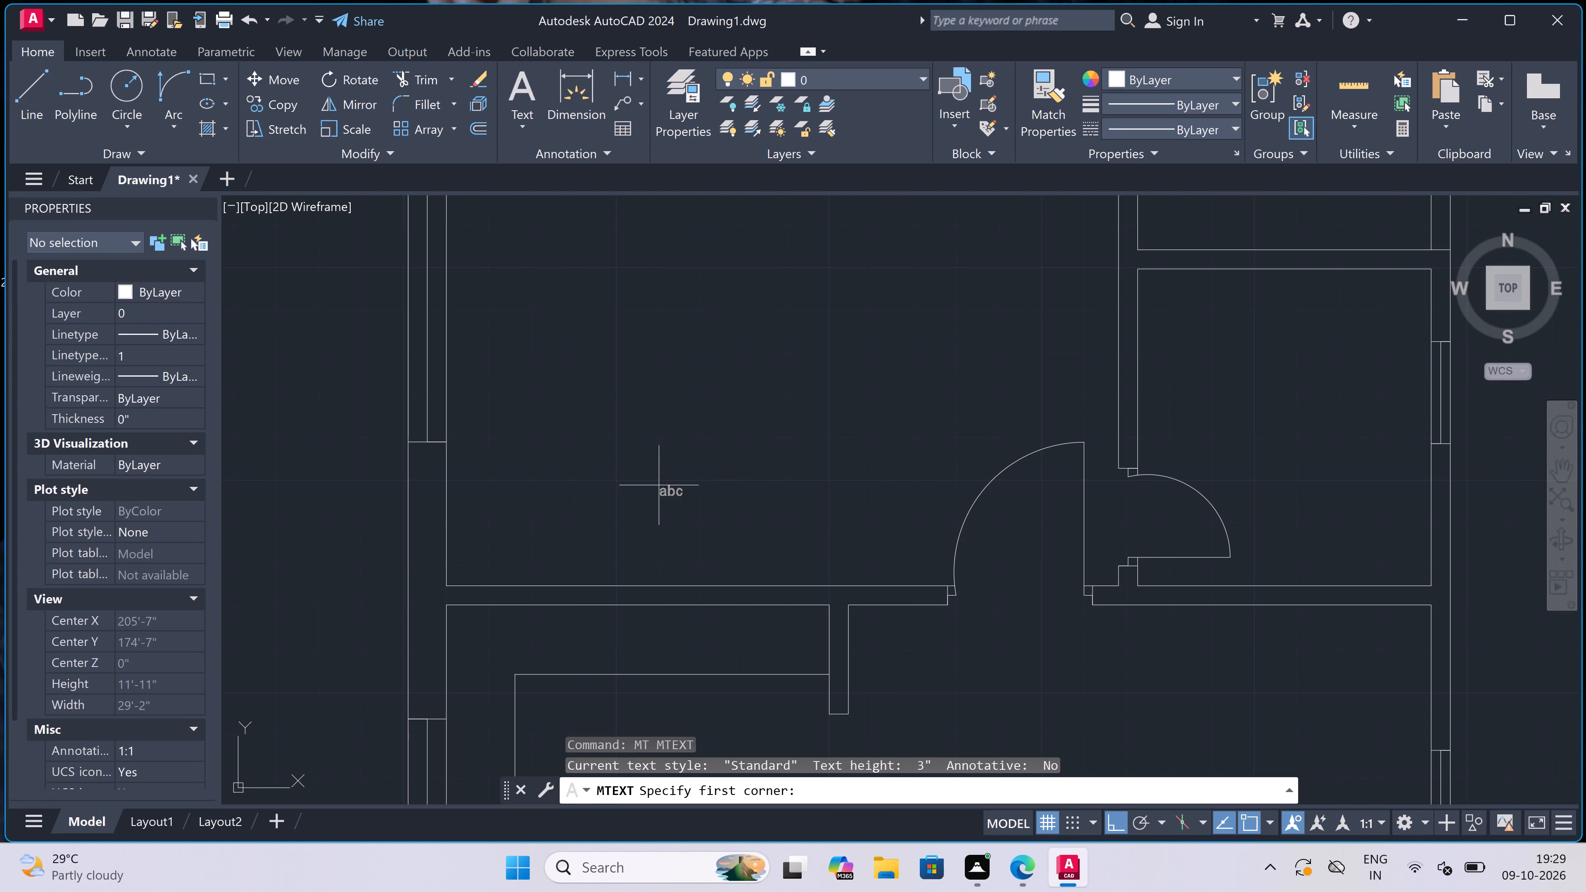
drag(507, 515, 525, 520)
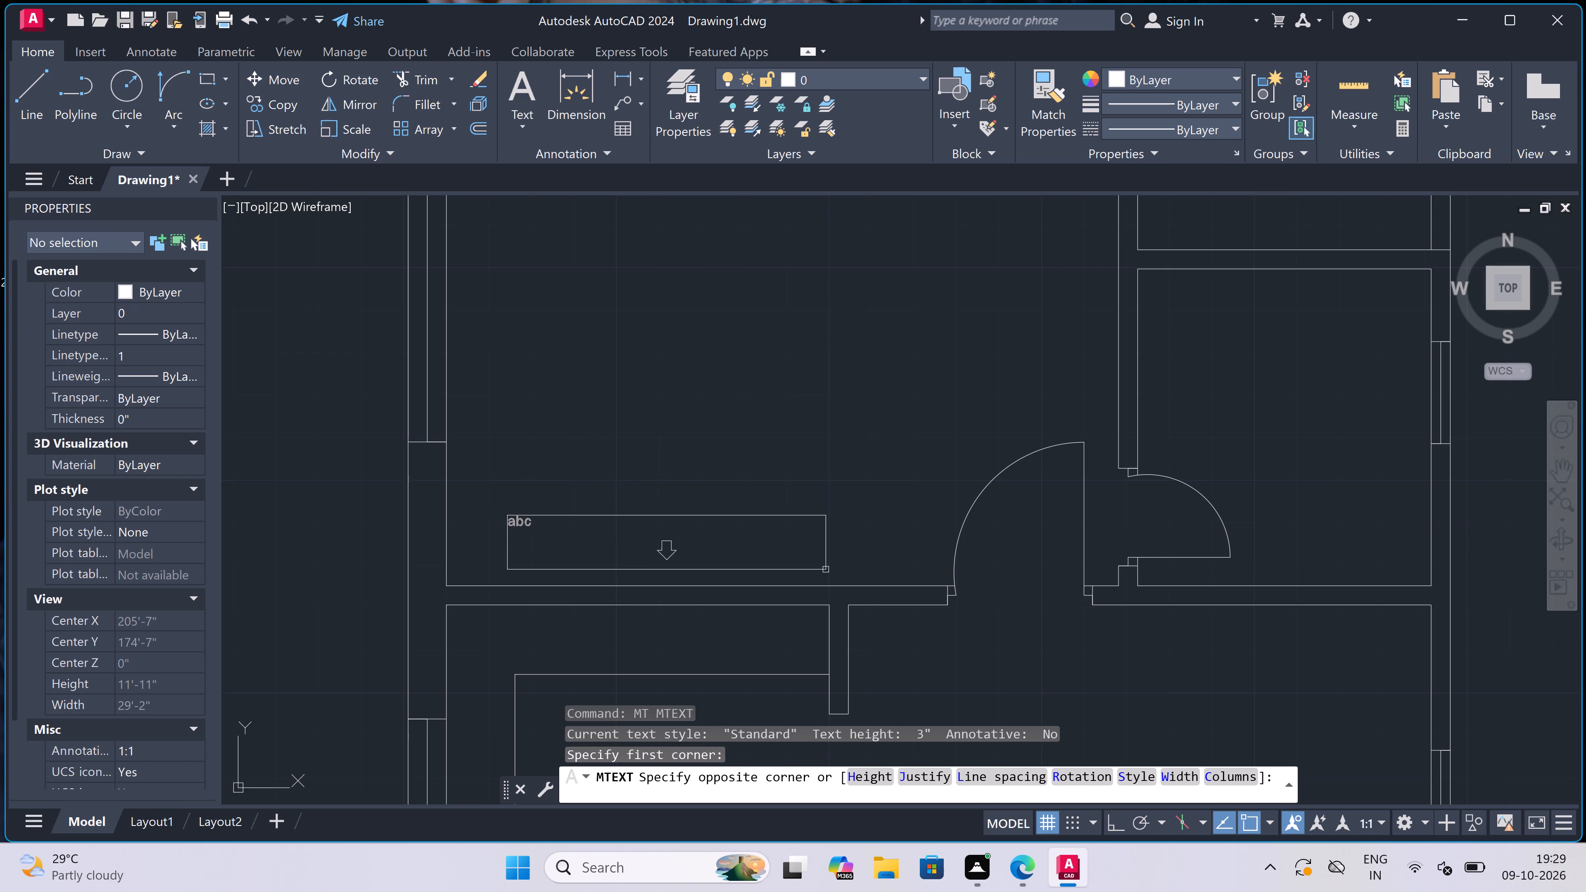
click(1182, 558)
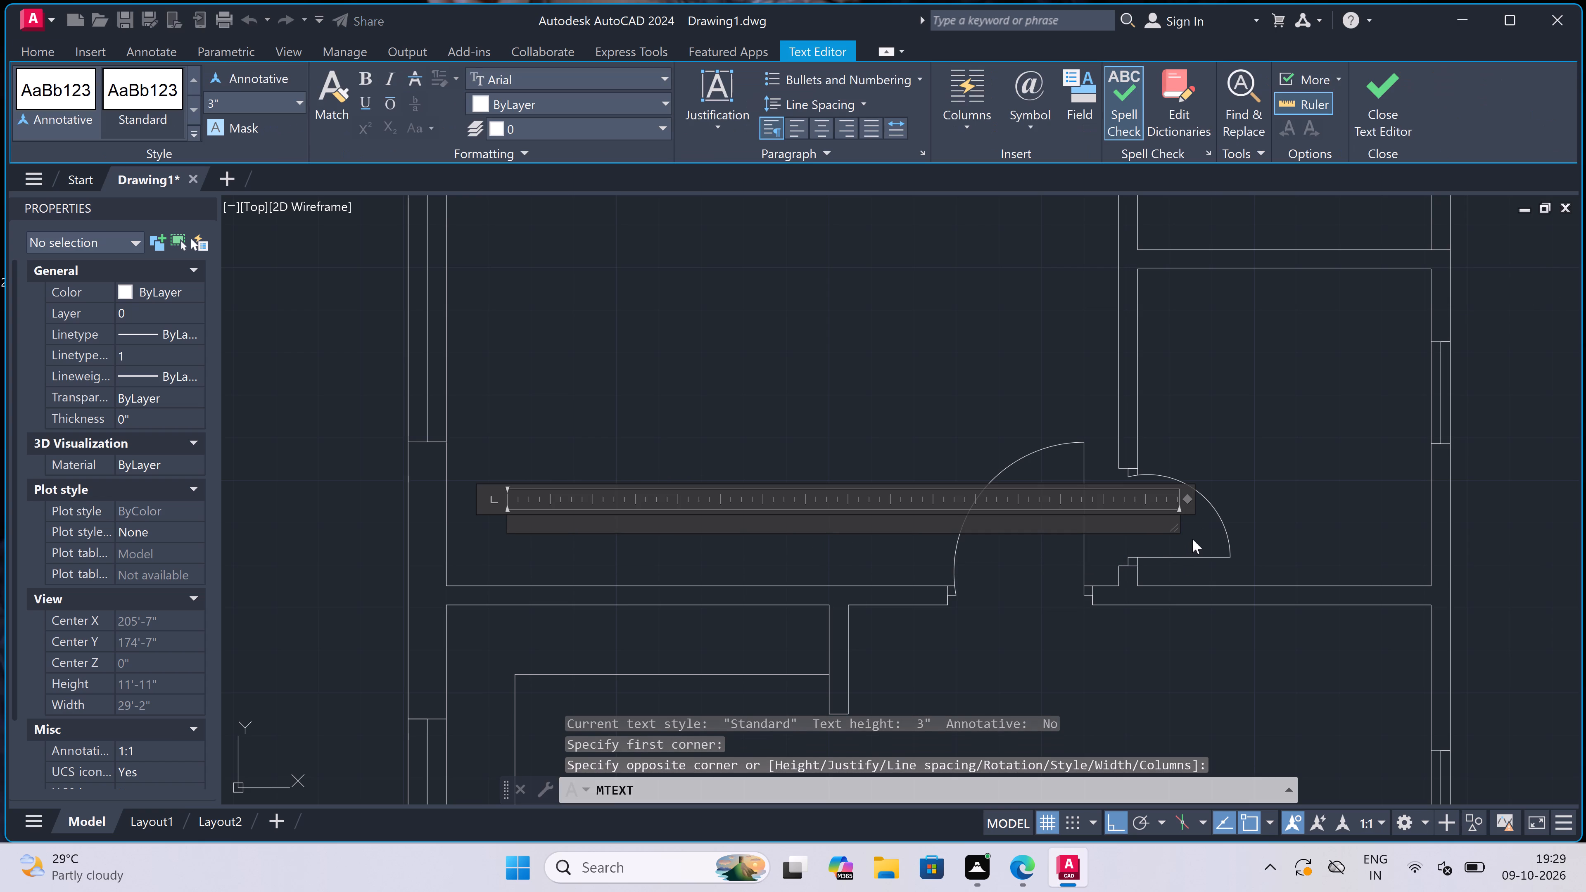
text(BEDROO)
key(m)
key(Return)
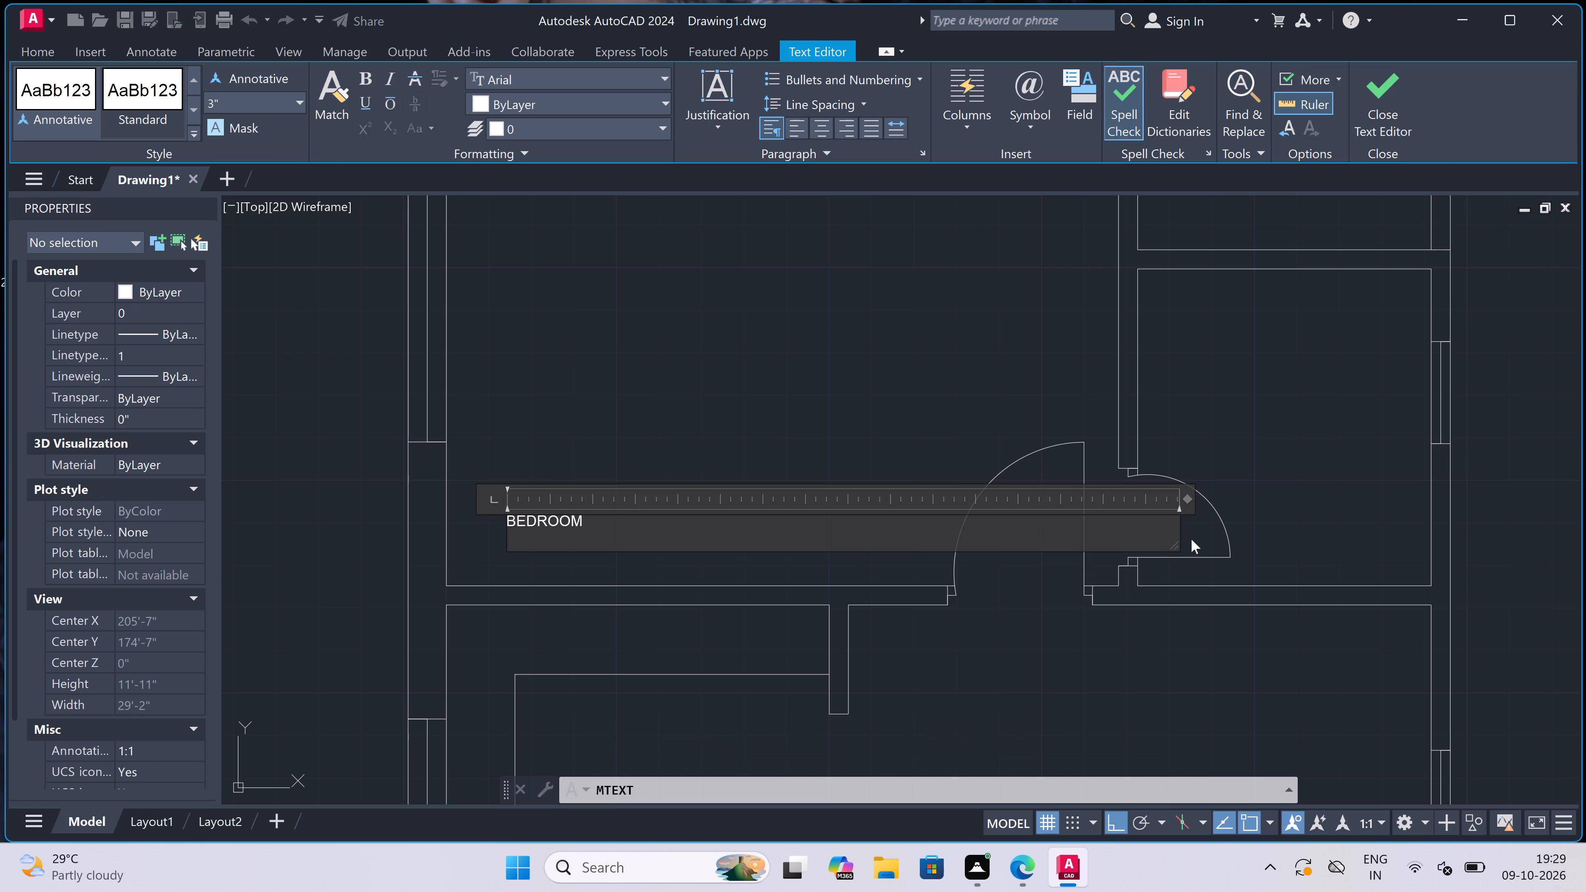
text(13'2)
key(shift+quotedbl)
key(x)
text(11'0")
click(575, 427)
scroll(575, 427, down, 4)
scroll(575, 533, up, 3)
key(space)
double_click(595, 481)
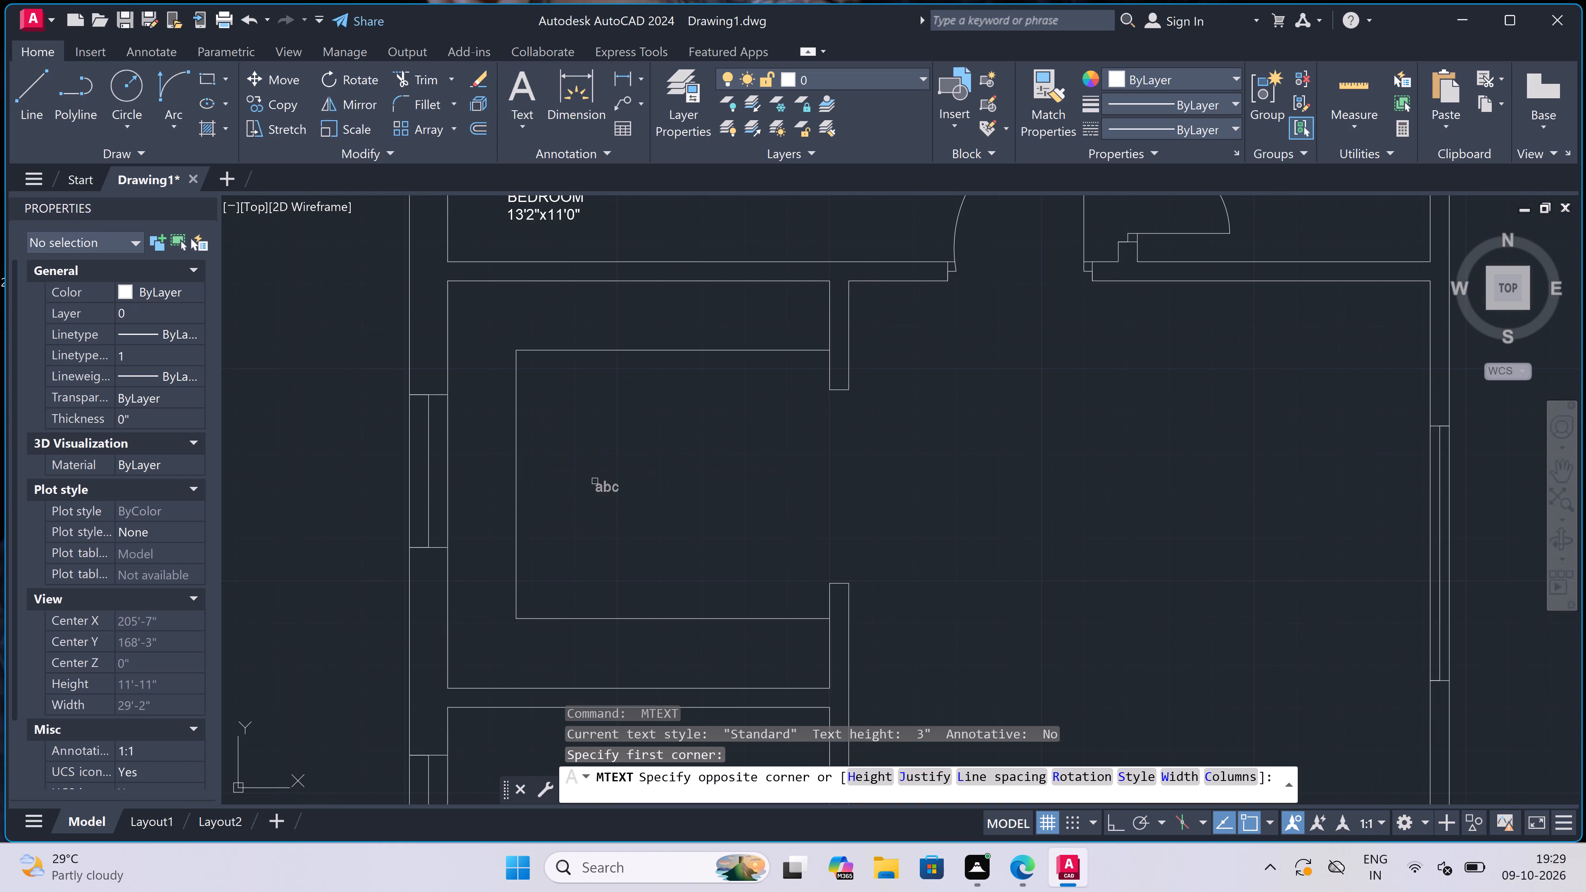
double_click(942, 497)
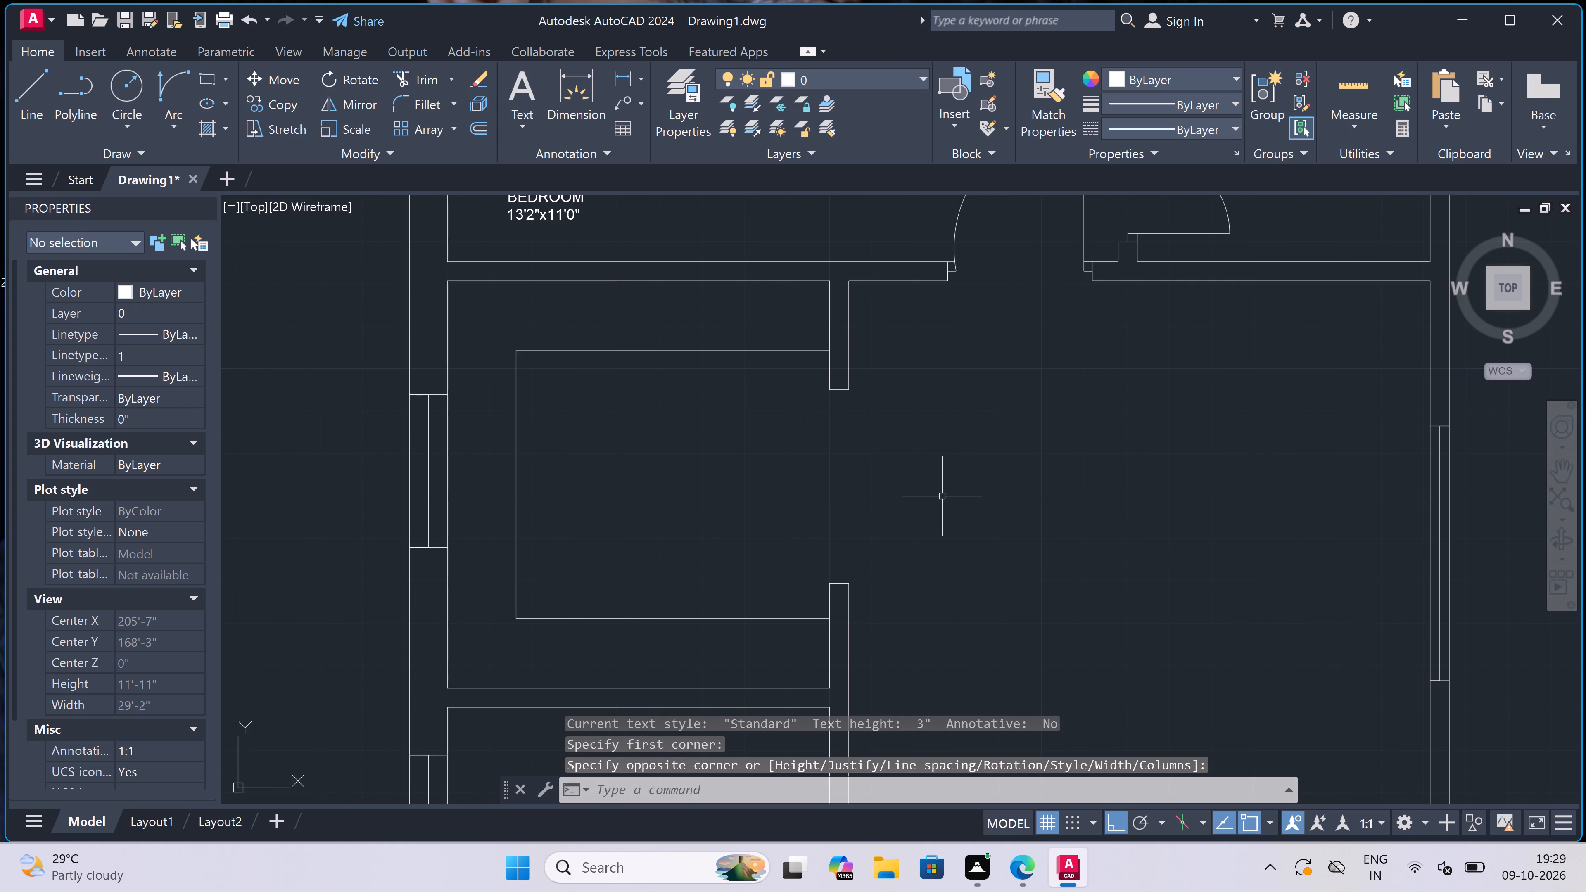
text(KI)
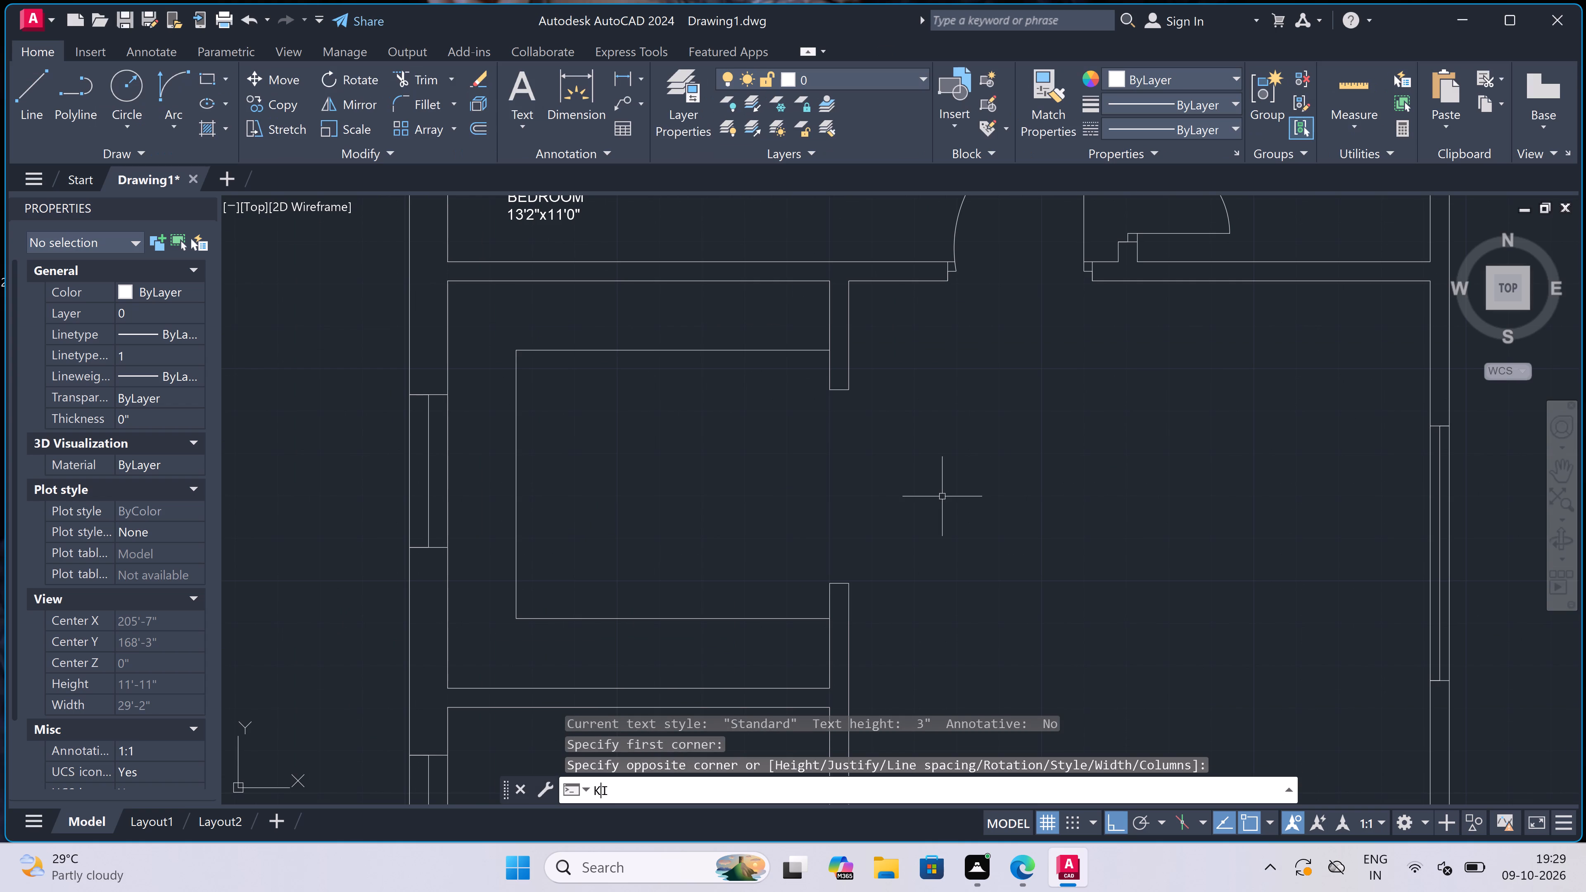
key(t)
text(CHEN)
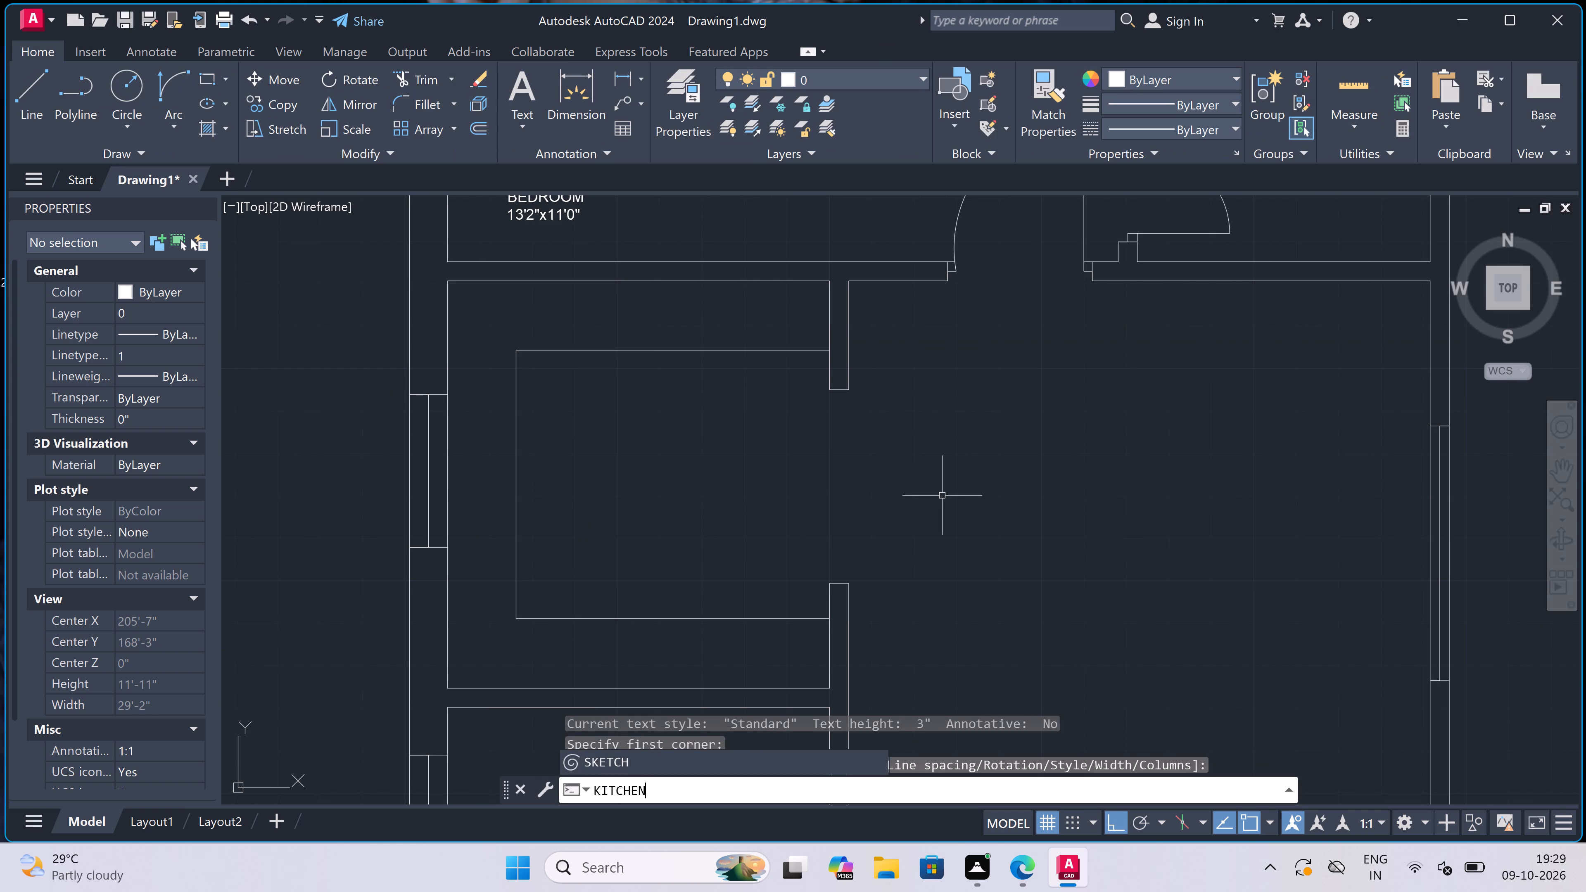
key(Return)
Add the two-line multiline text label "KITCHEN 7'6"x8'0"" inside the counter outline of the room below the bedroom.
text(MT)
key(space)
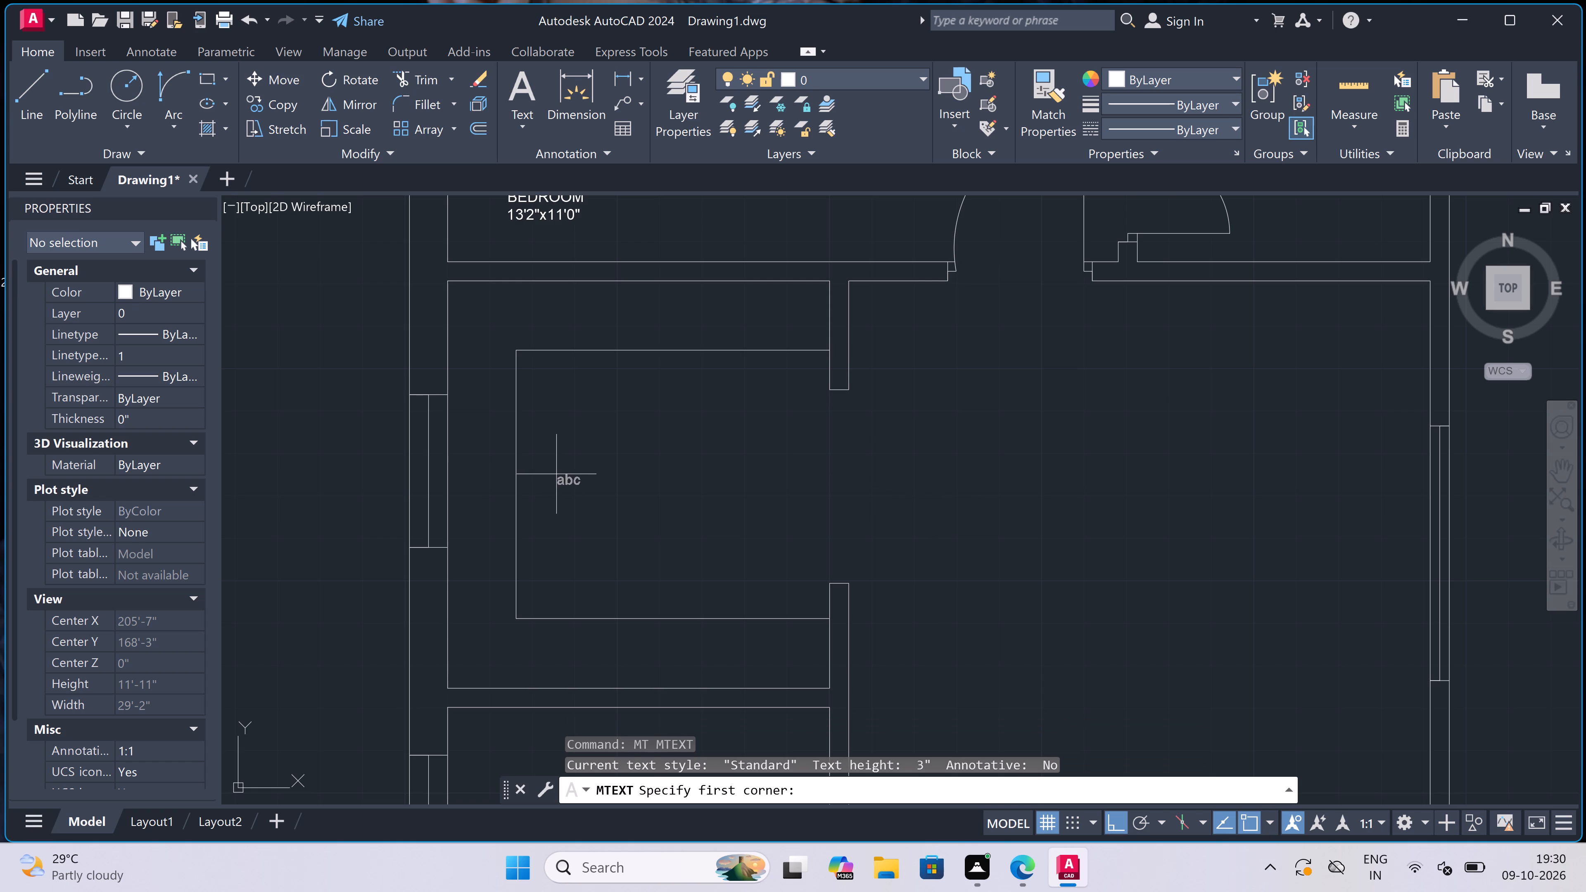
double_click(591, 476)
click(1254, 530)
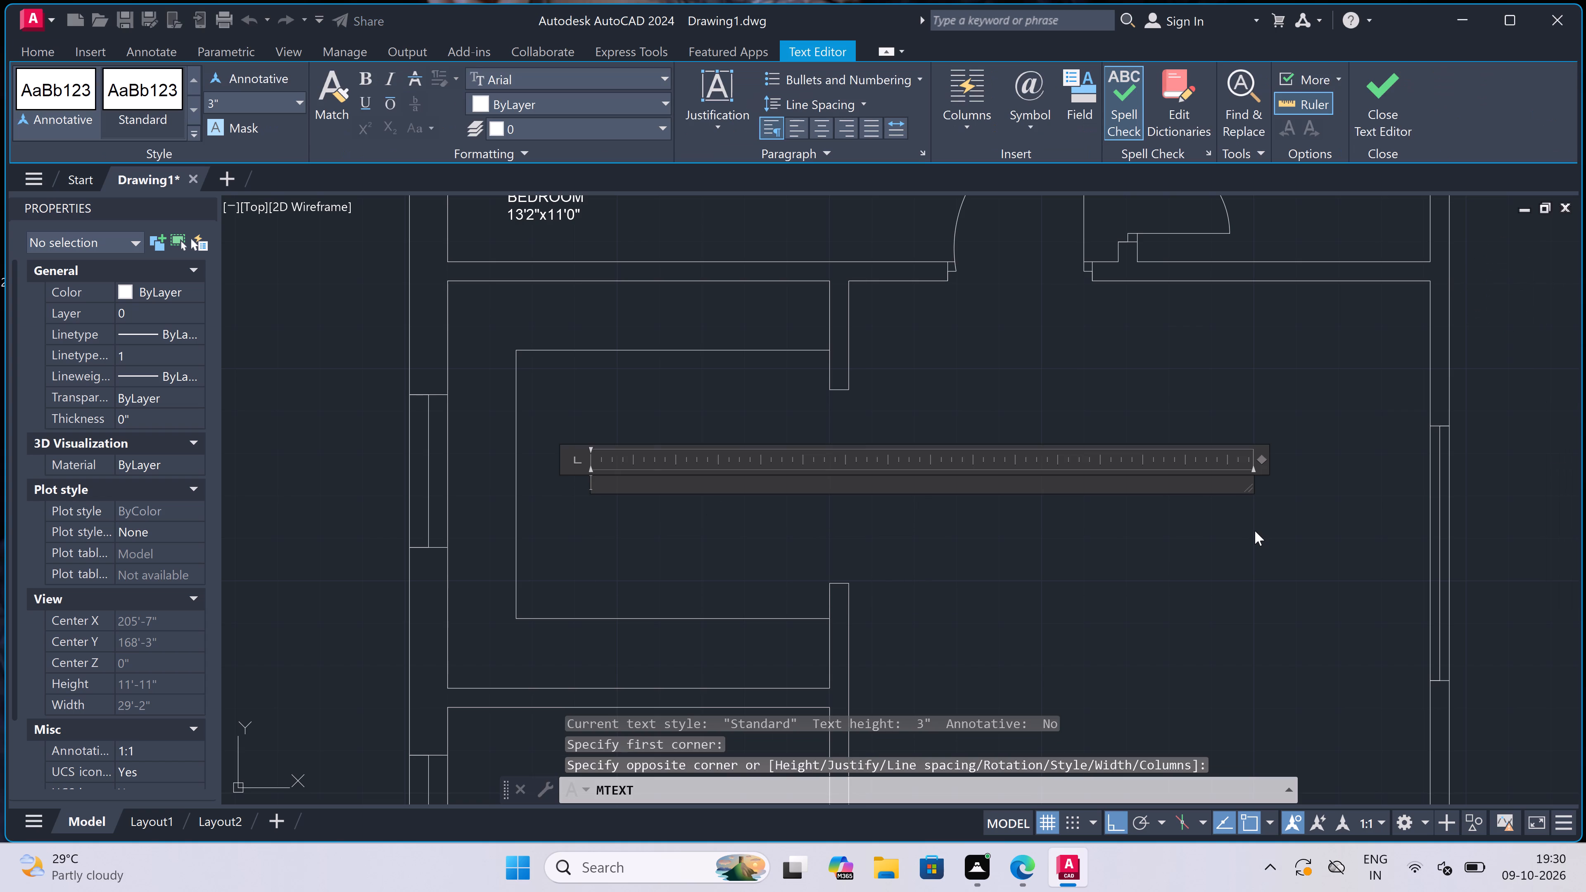
text(KITCHEN)
key(Return)
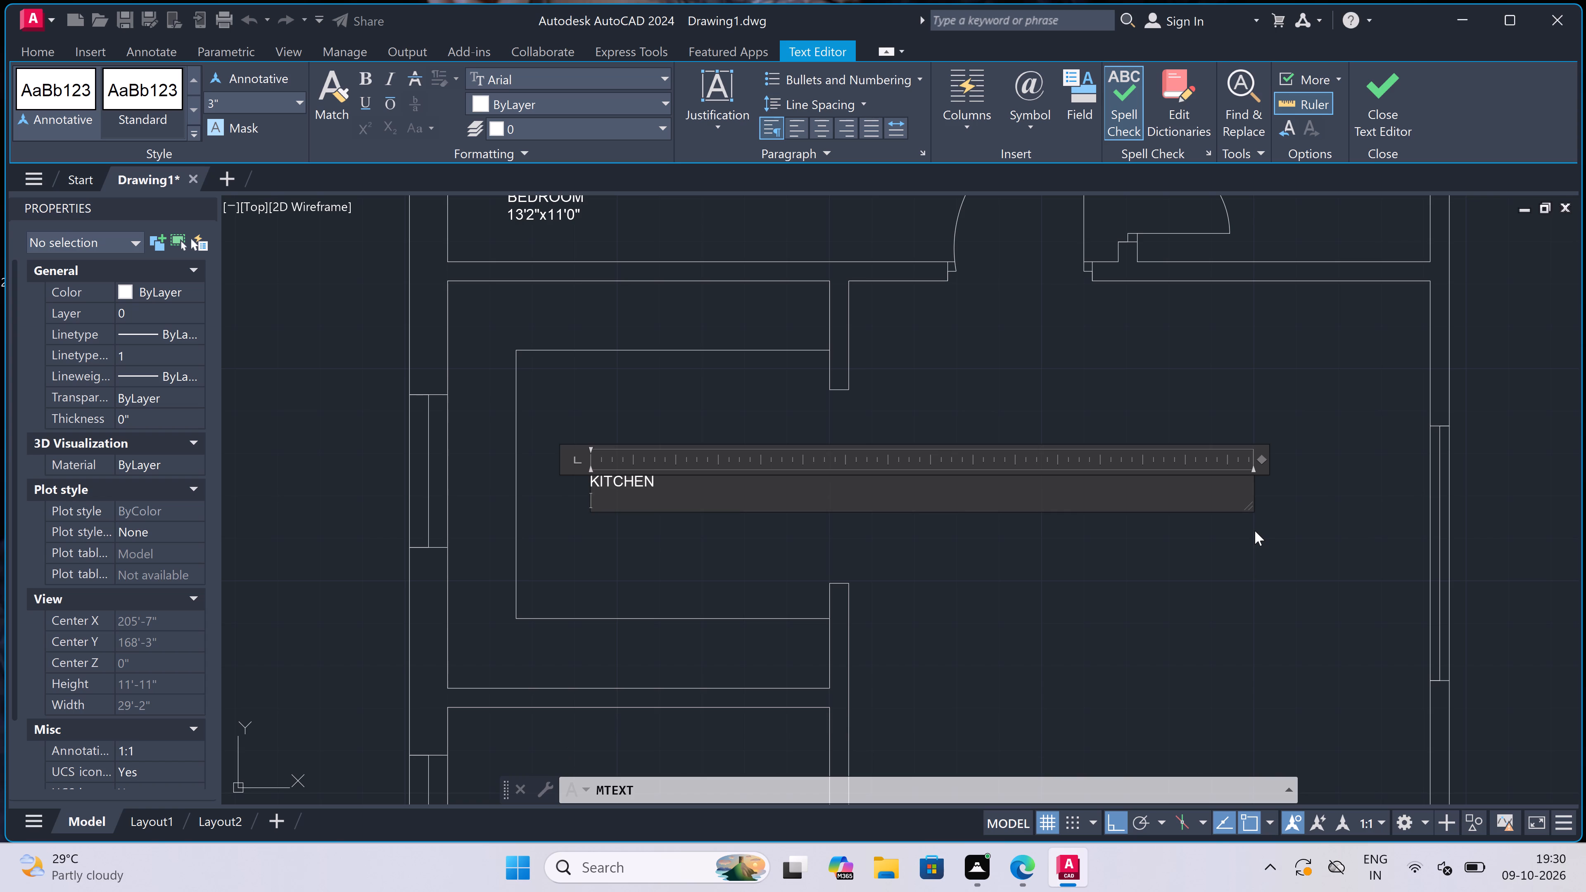
key(7)
key(apostrophe)
key(6)
text("x)
text(8'0")
drag(608, 553, 608, 548)
Add the two-line multiline text label "TOILET 7'6"x4'9"" in the small room directly below the kitchen.
scroll(619, 472, down, 5)
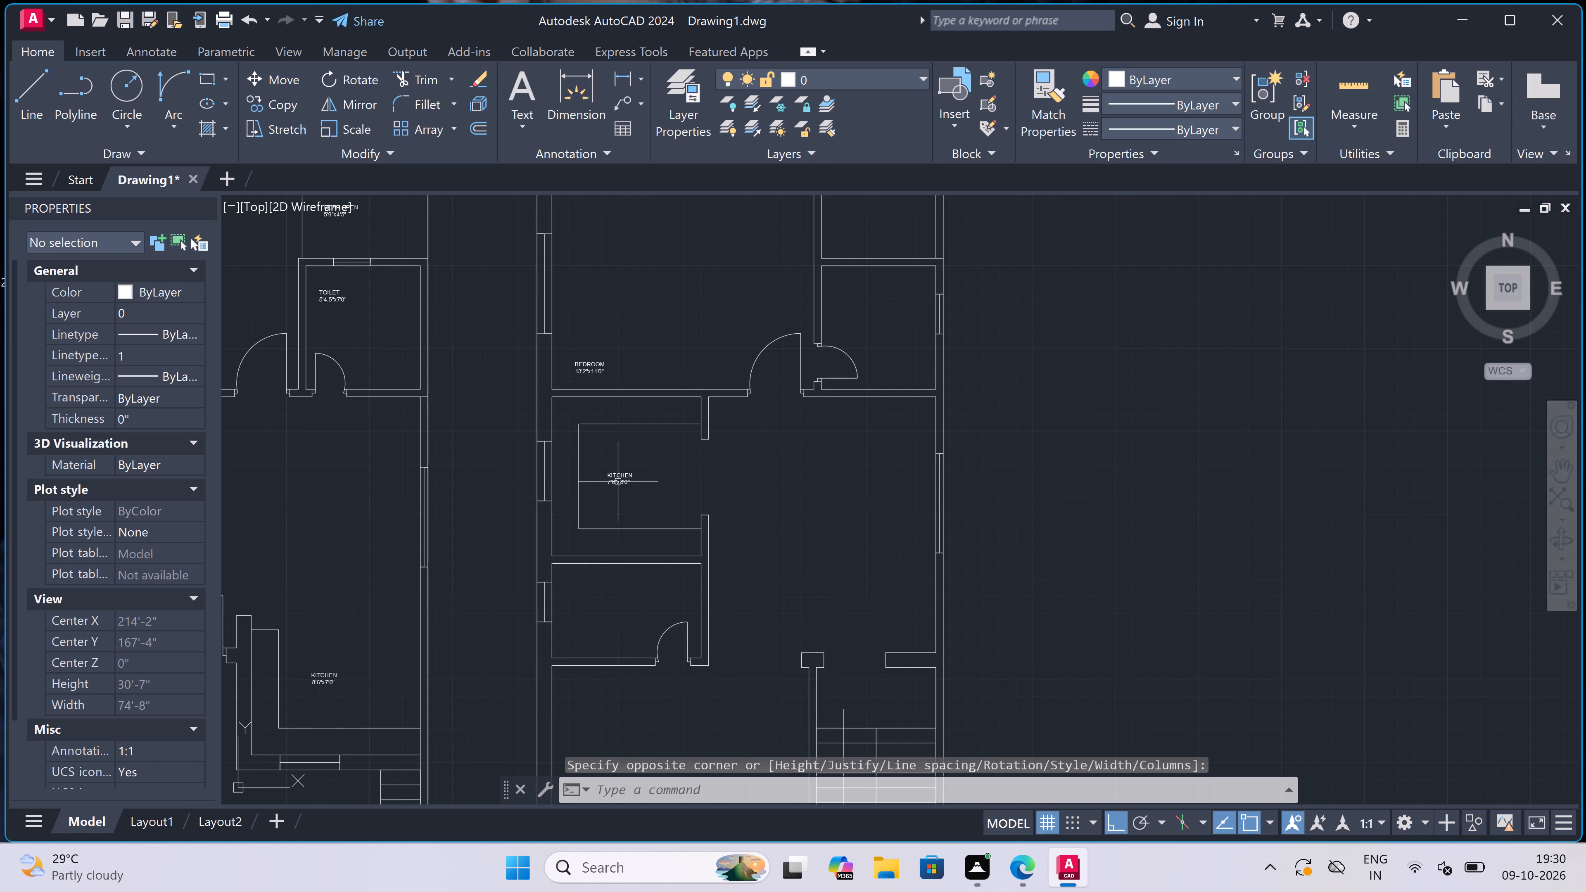
key(space)
scroll(648, 591, up, 1)
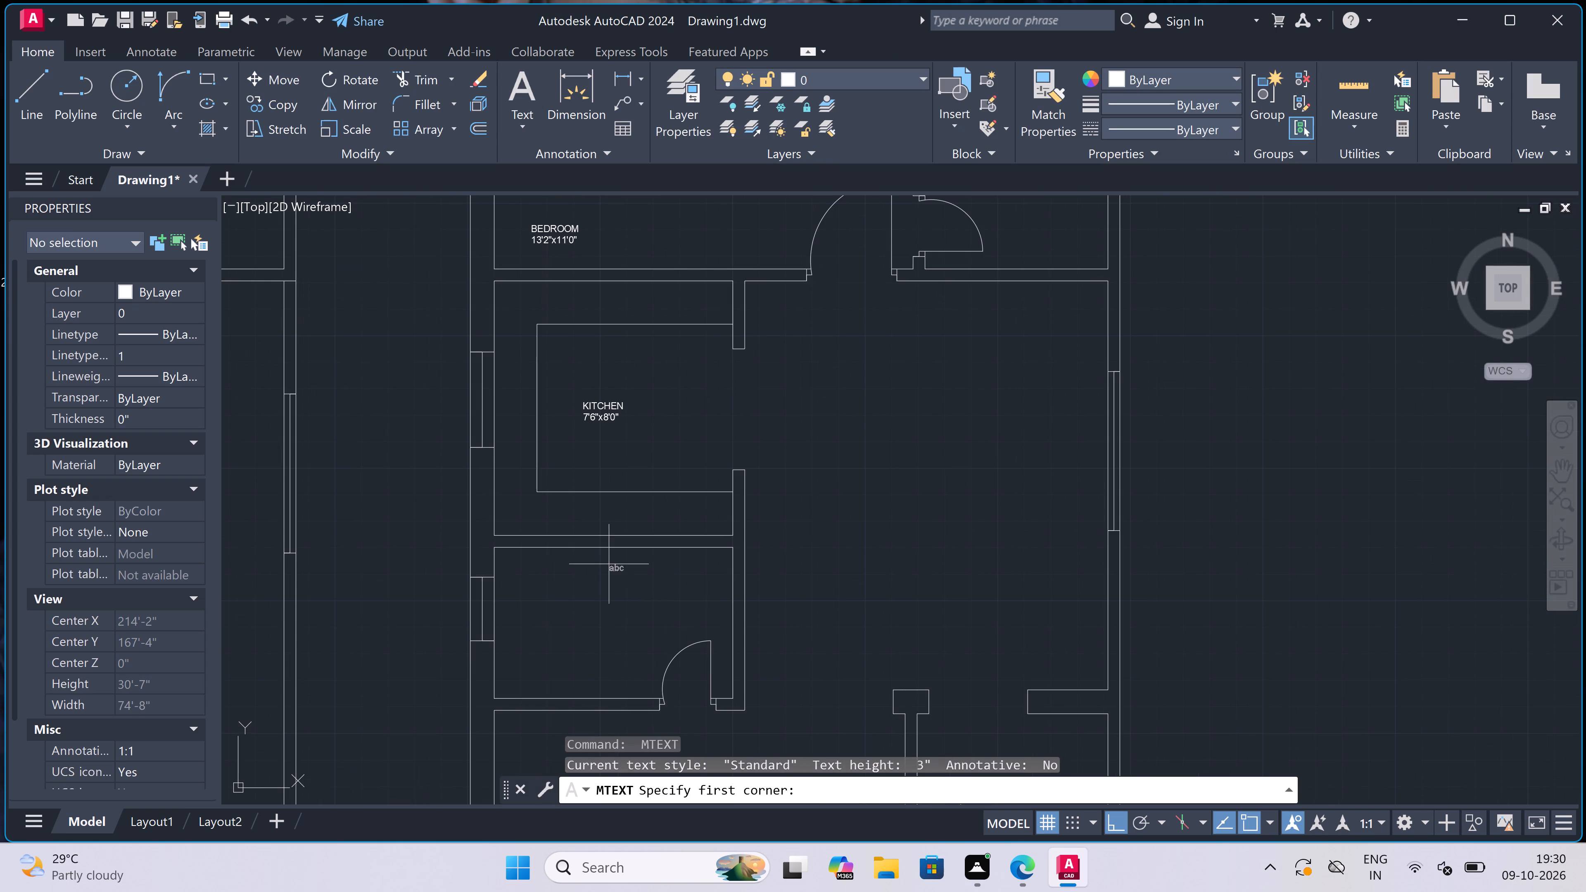
scroll(661, 583, up, 3)
drag(520, 554, 541, 558)
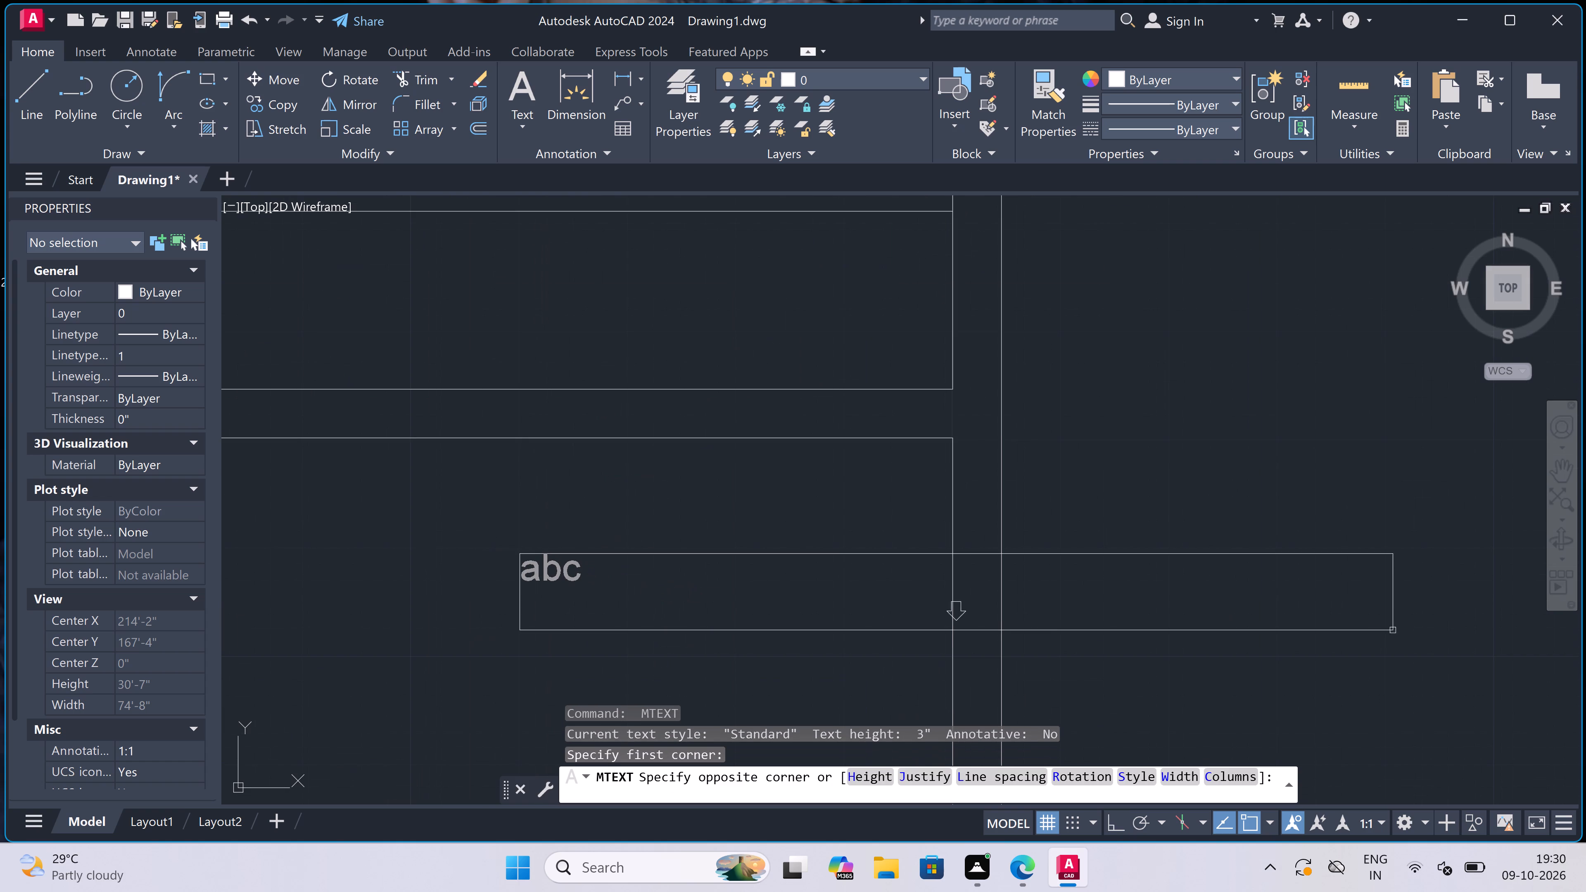
click(1397, 628)
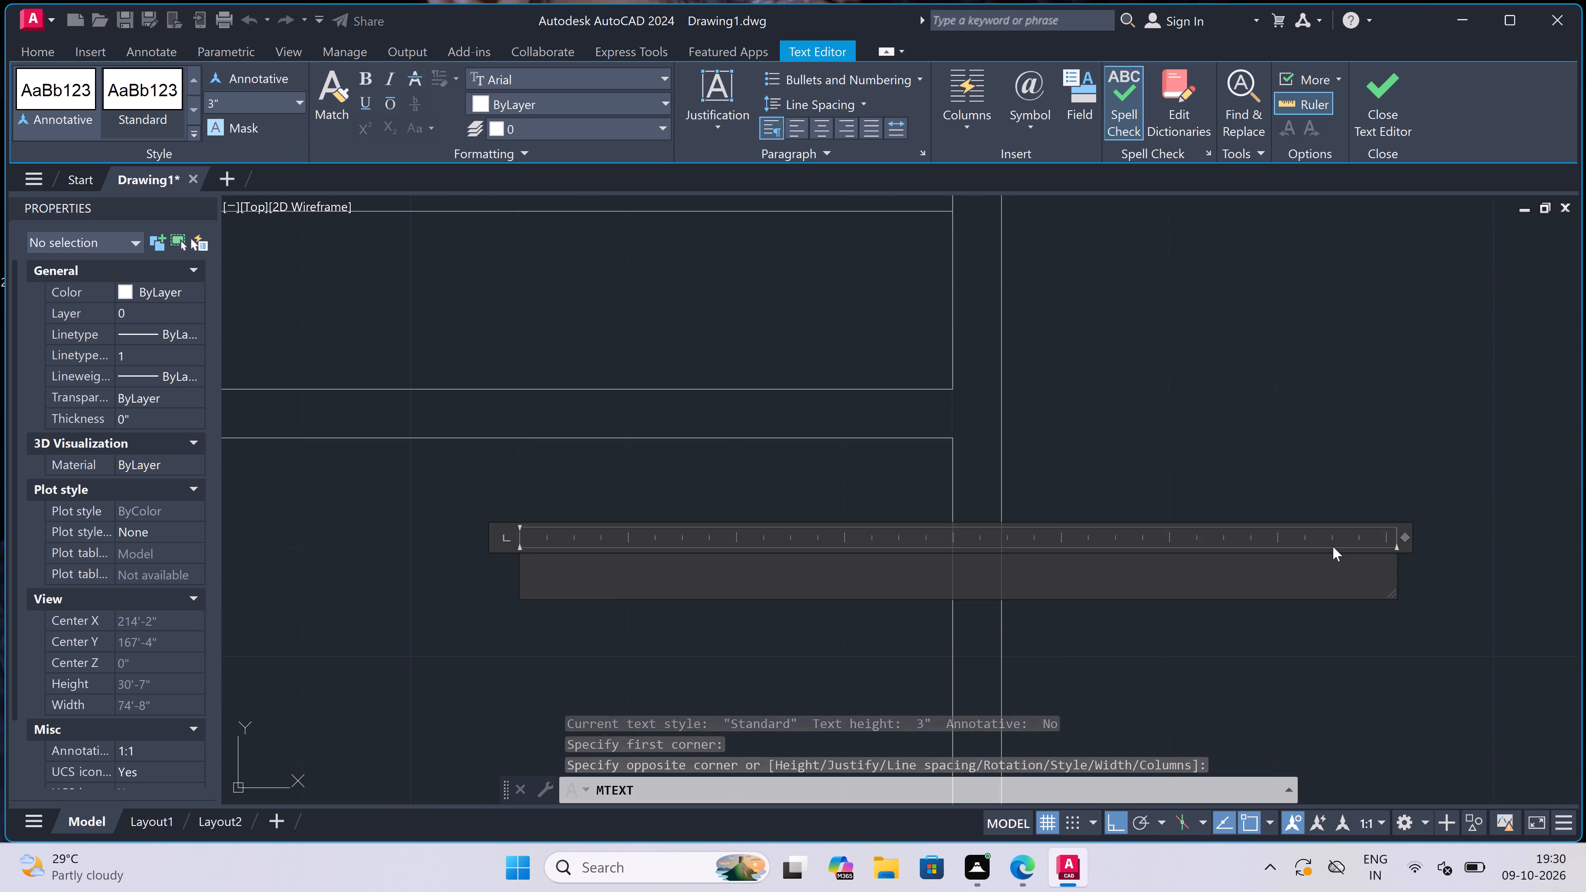
text(TOILET)
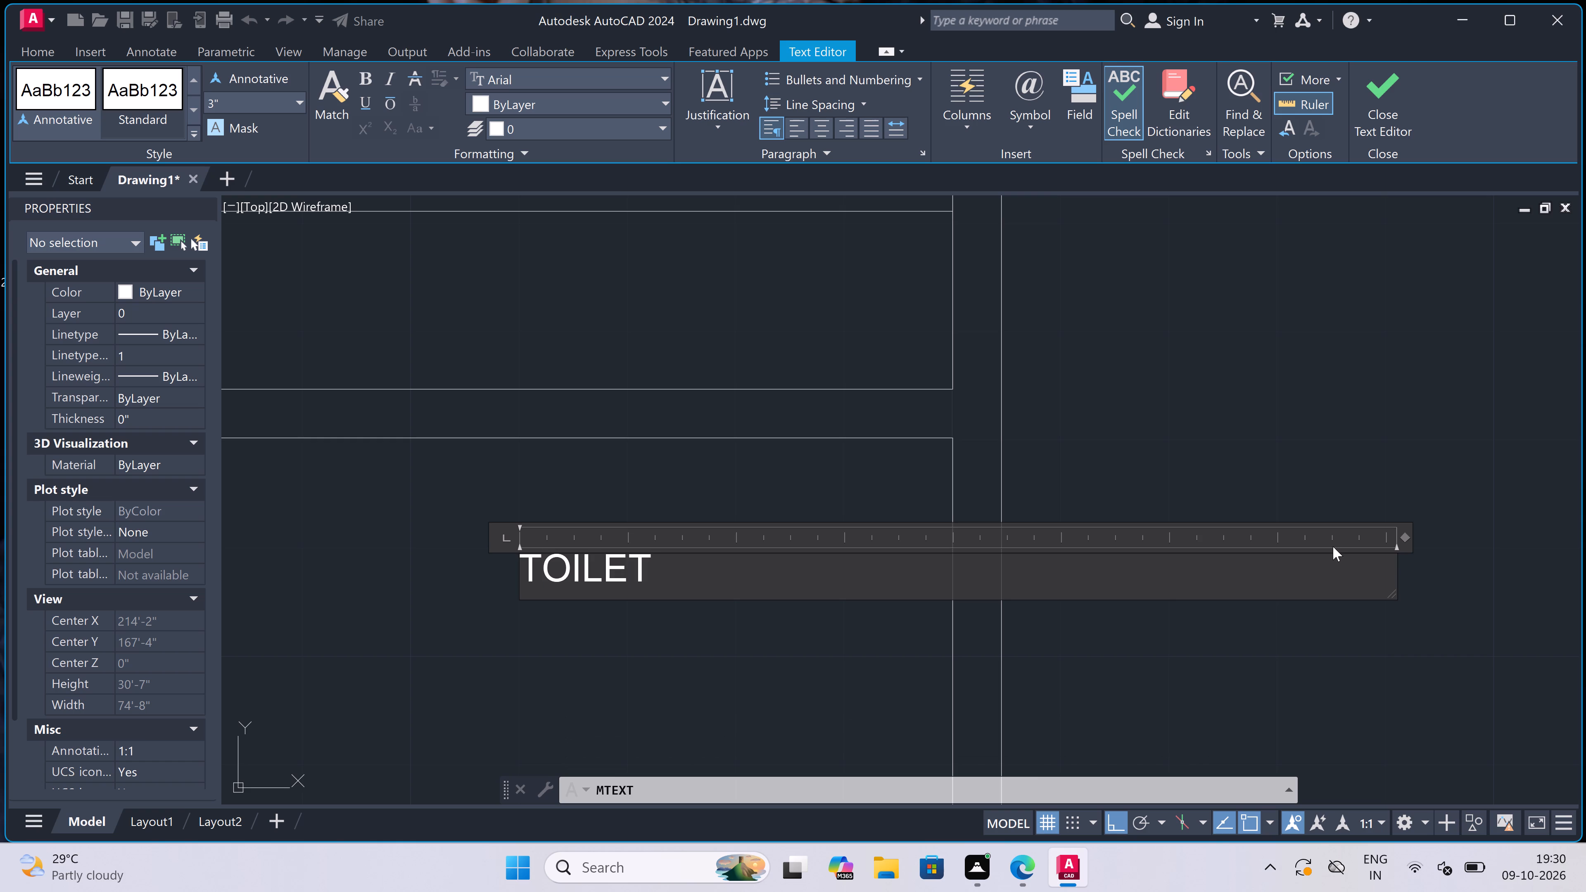
key(Return)
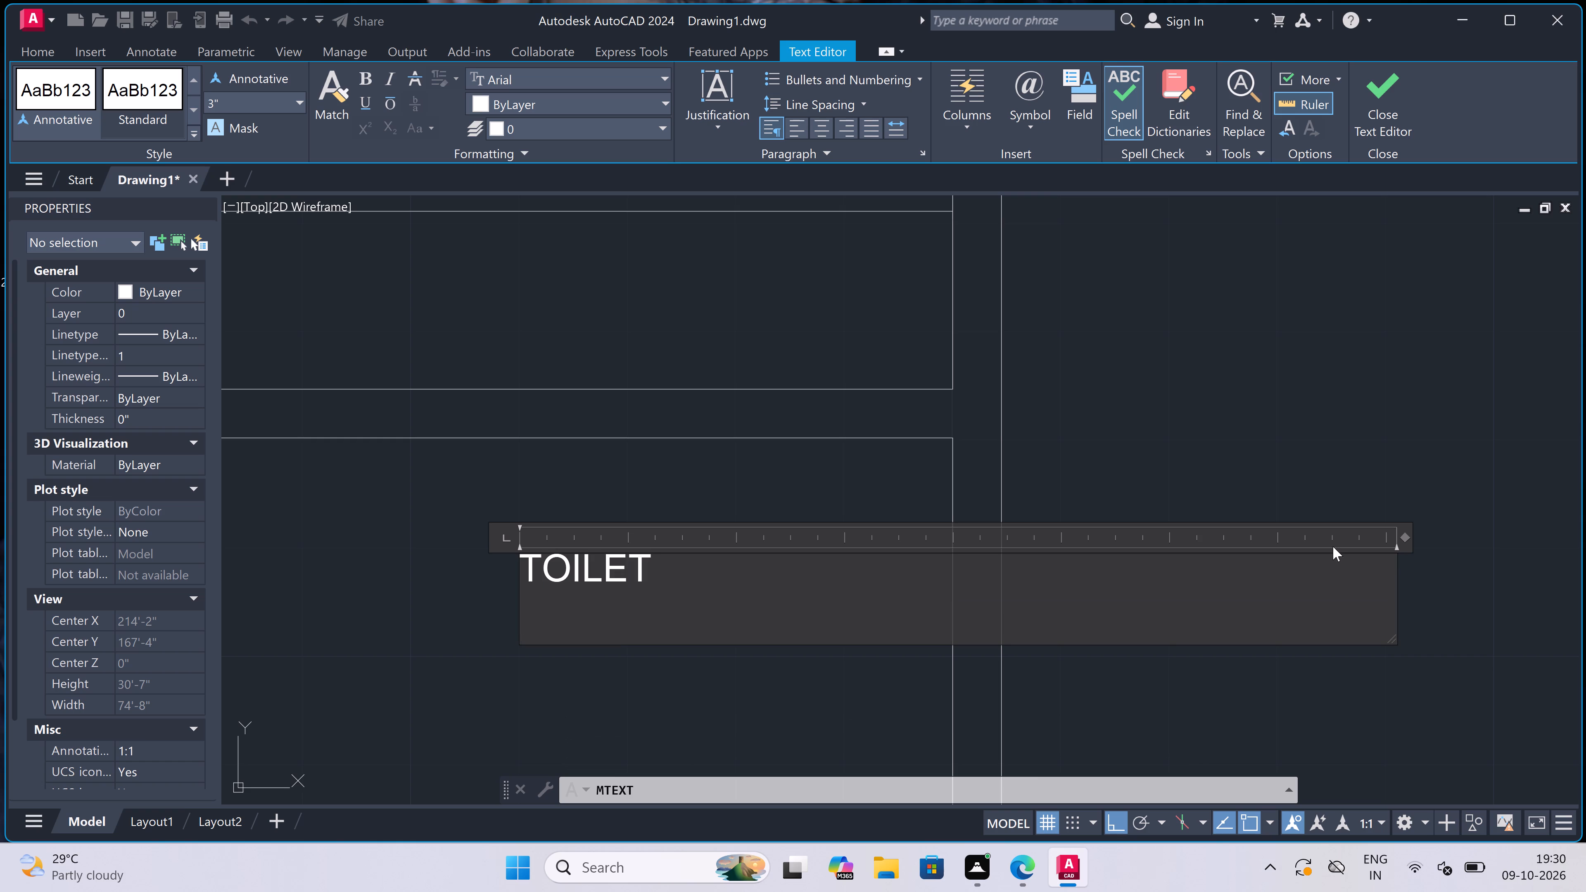
text(7')
key(6)
text("x)
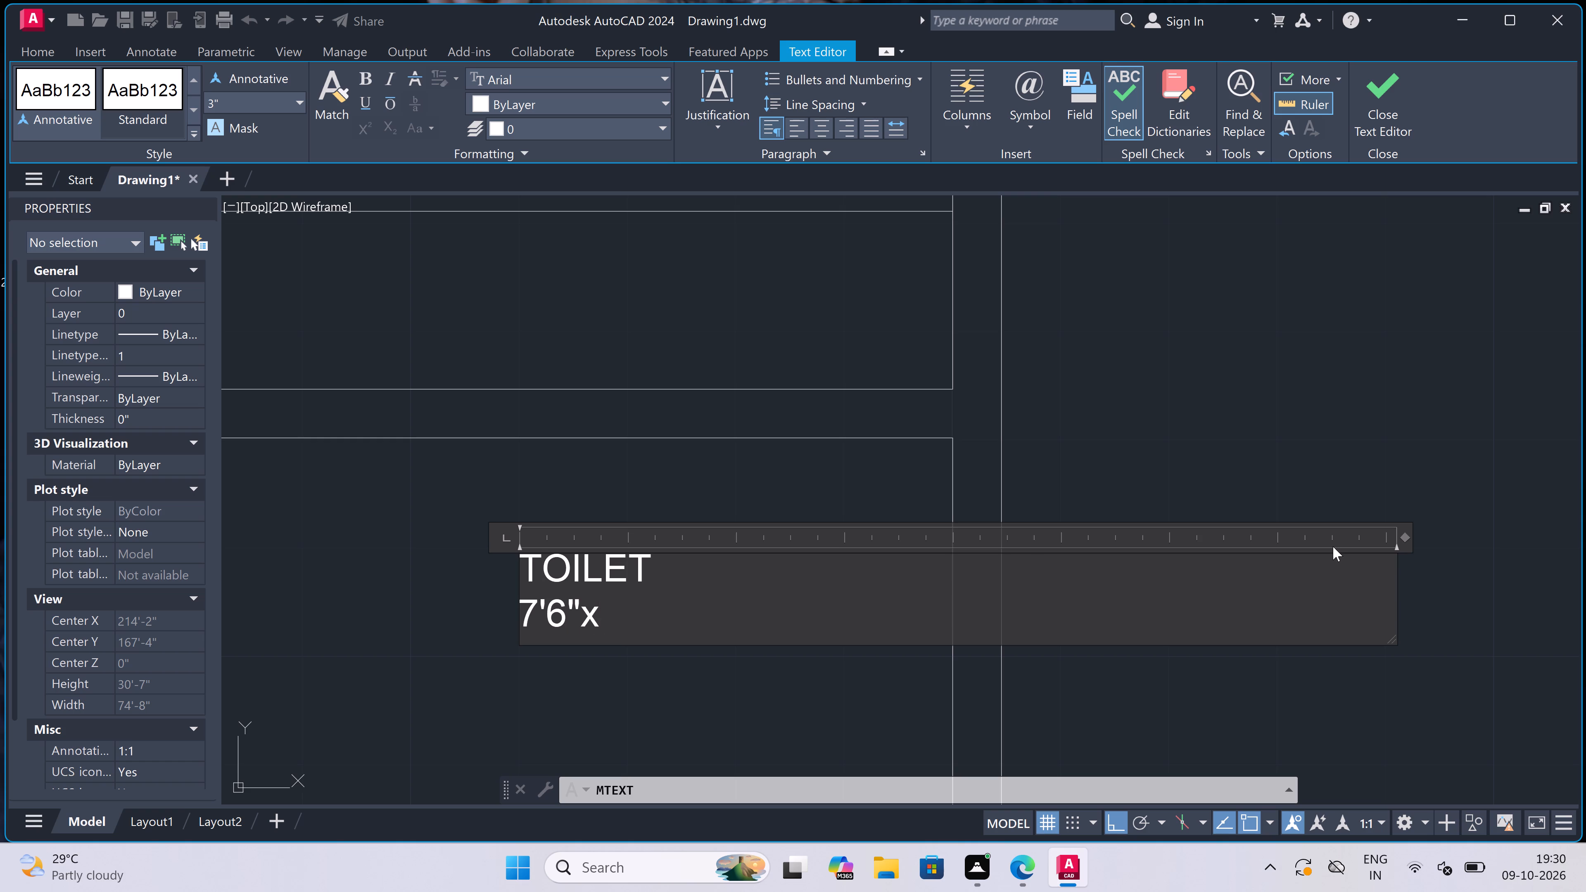
text(4'9)
key(shift+quotedbl)
click(542, 410)
Add the two-line multiline text label "BEDROOM 11'6"x10'6"" inside the large room directly below the 7'6"x4'9" toilet.
scroll(730, 420, down, 5)
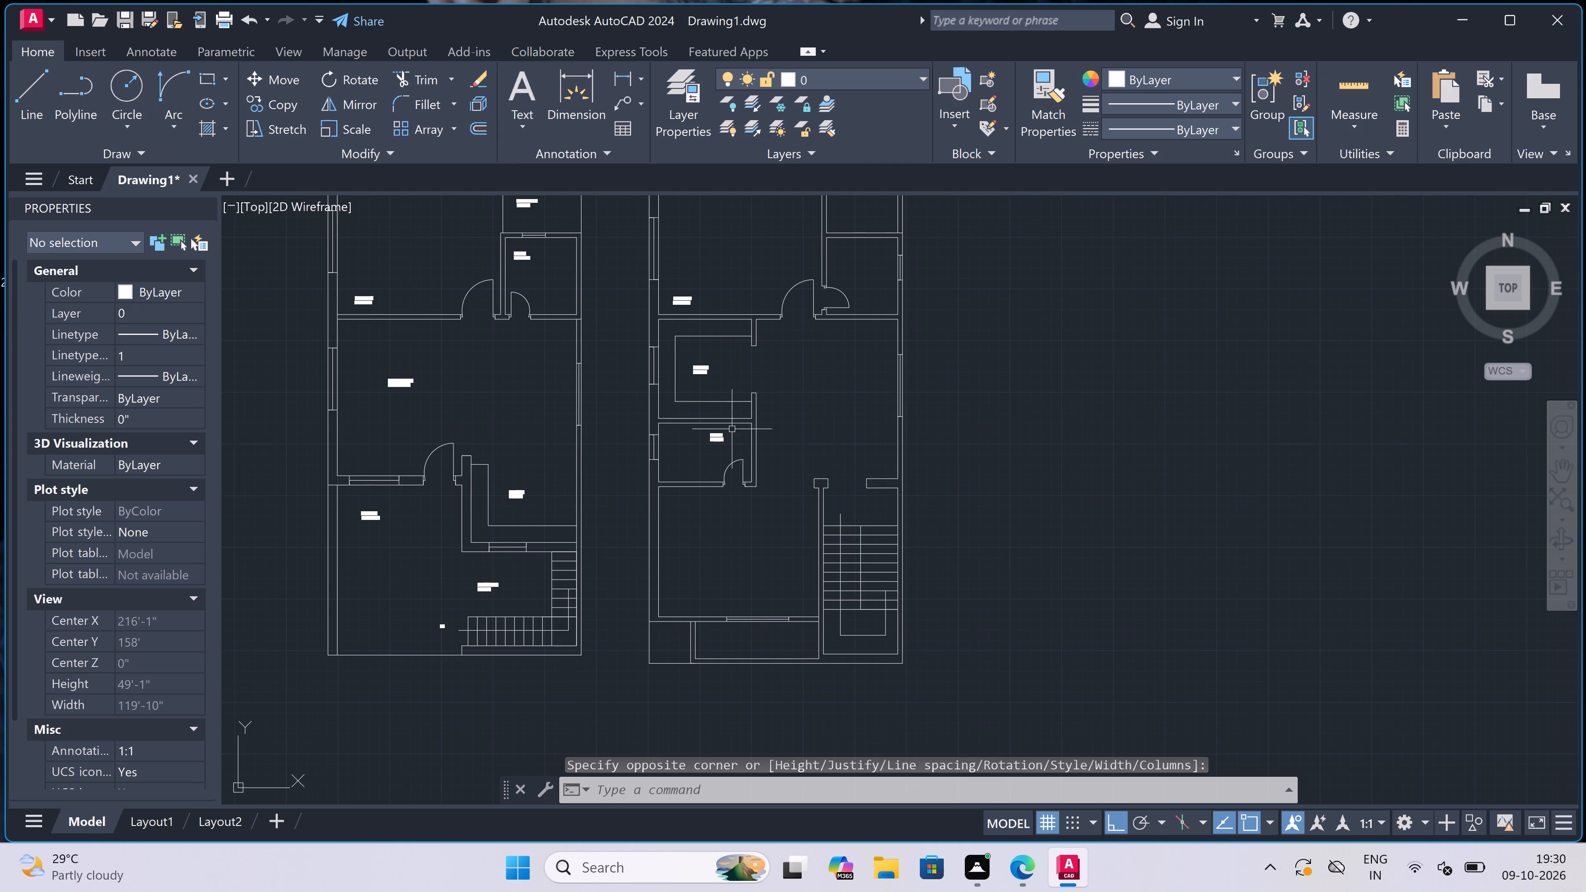
key(space)
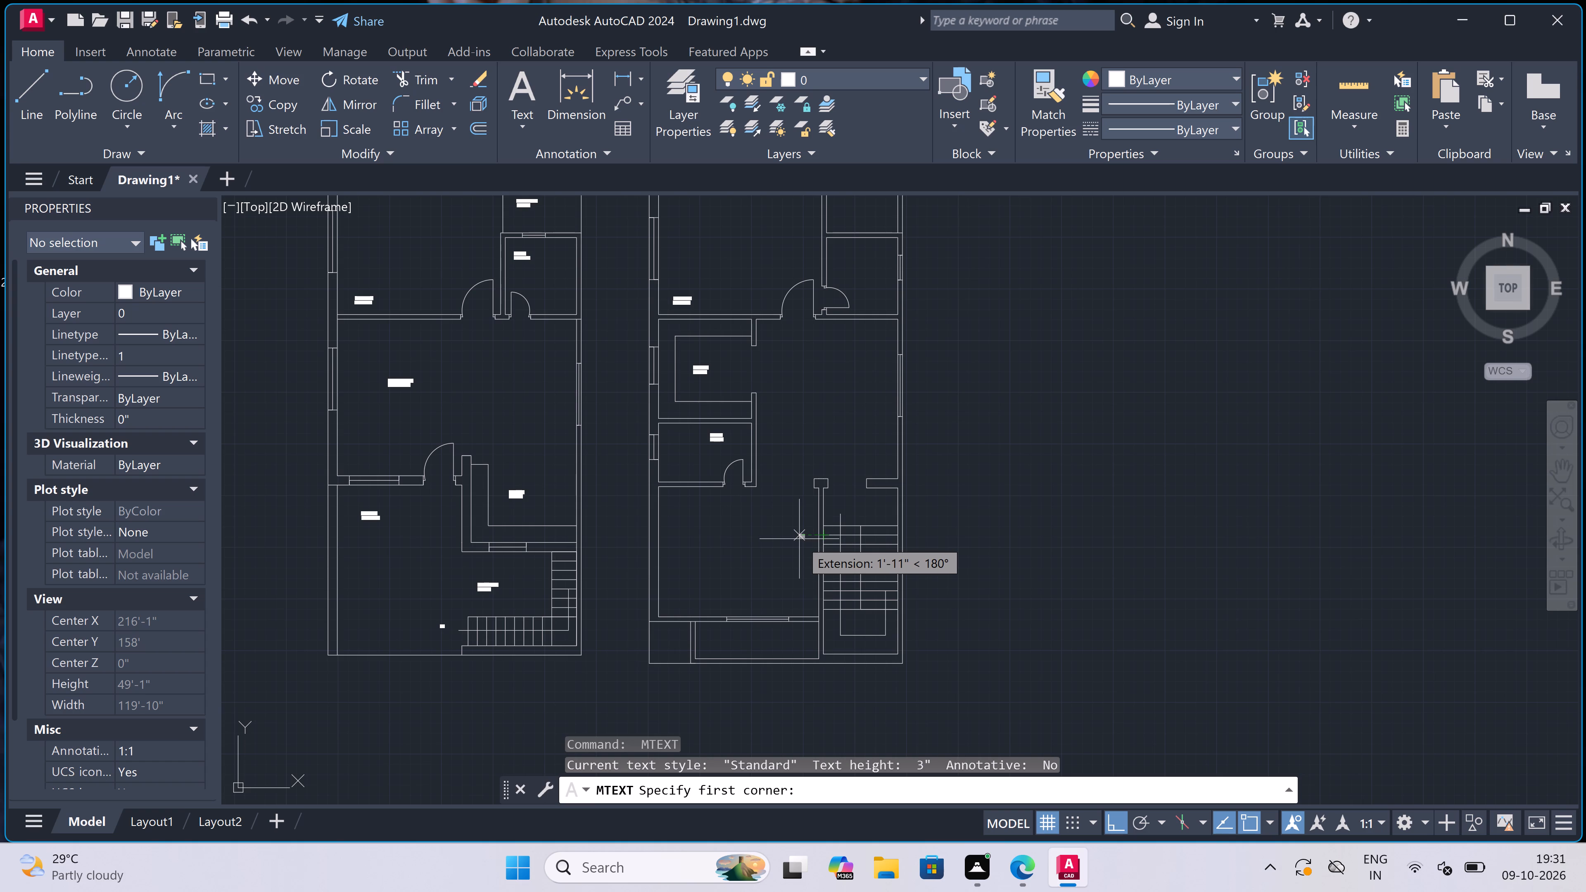
scroll(812, 502, up, 3)
scroll(780, 515, down, 2)
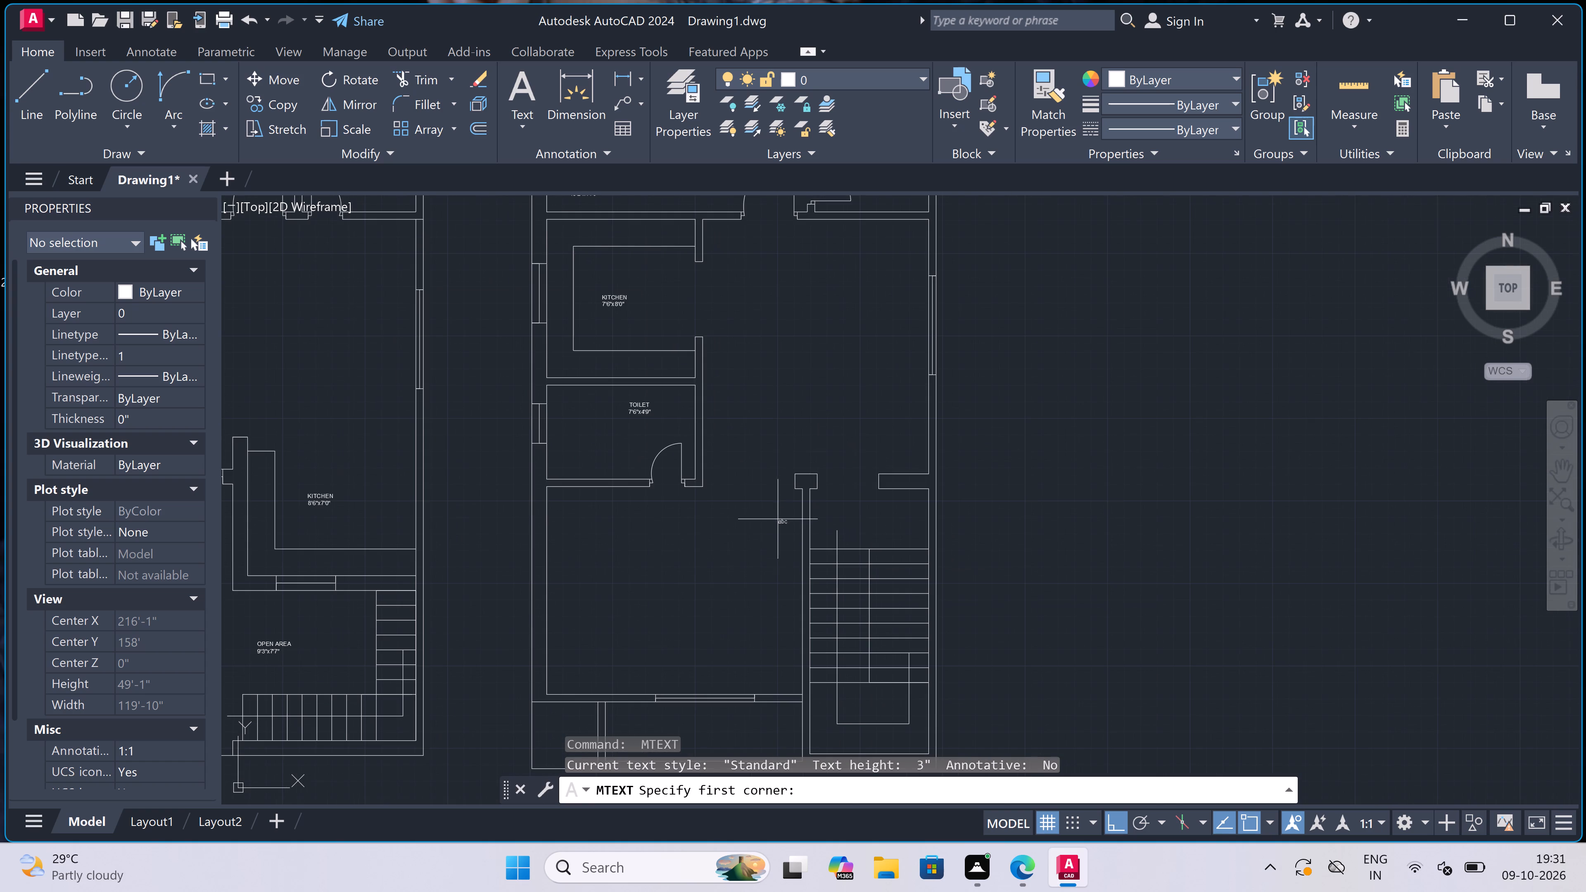
scroll(591, 485, up, 2)
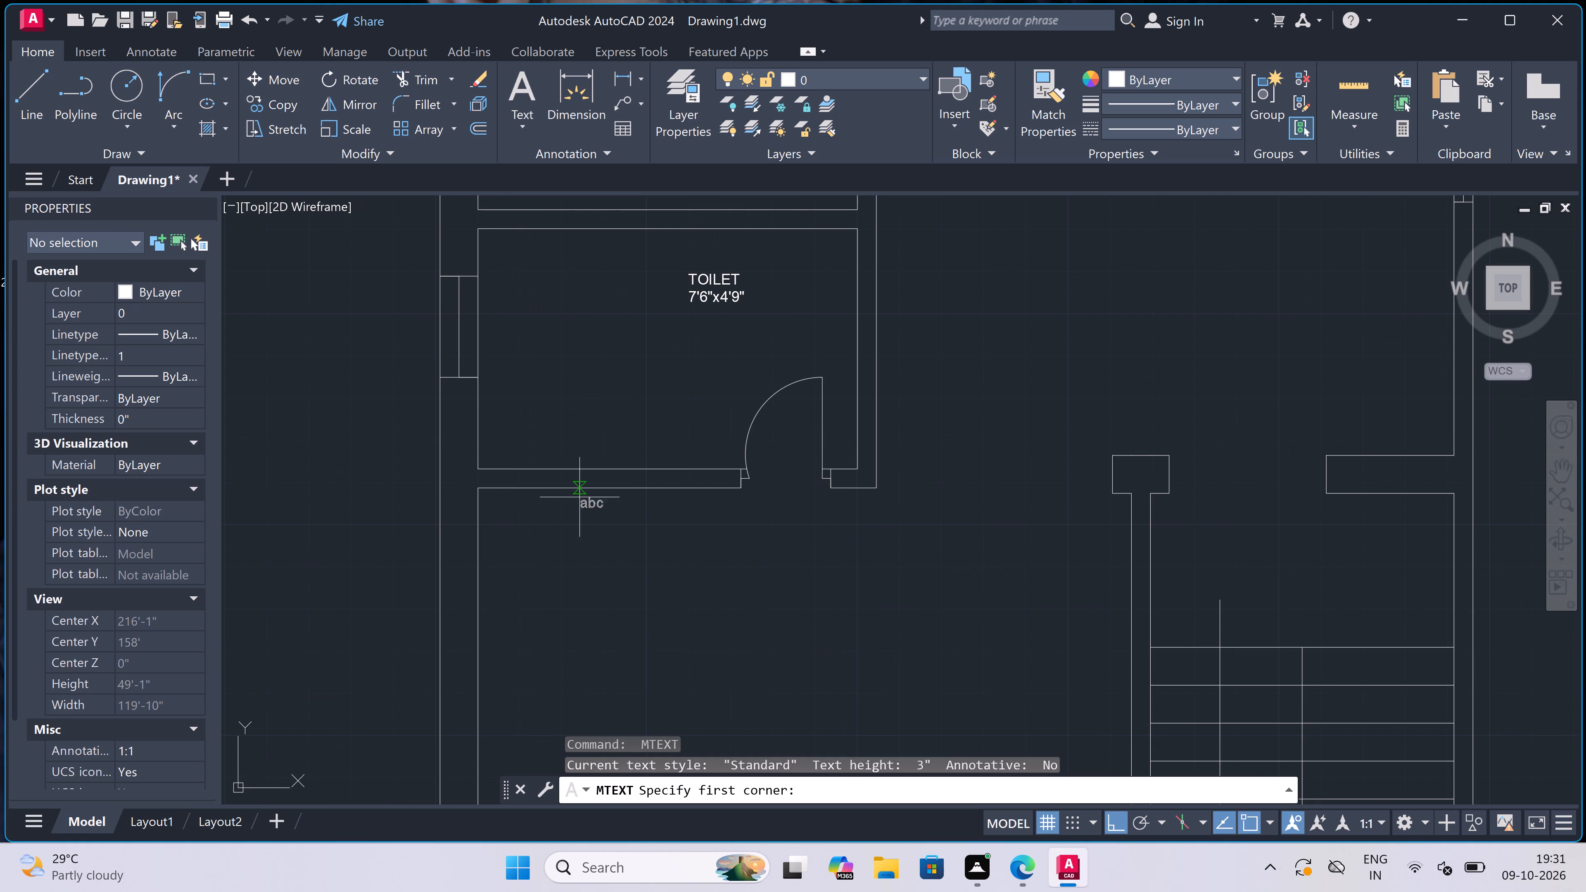
drag(530, 531, 536, 531)
click(1193, 568)
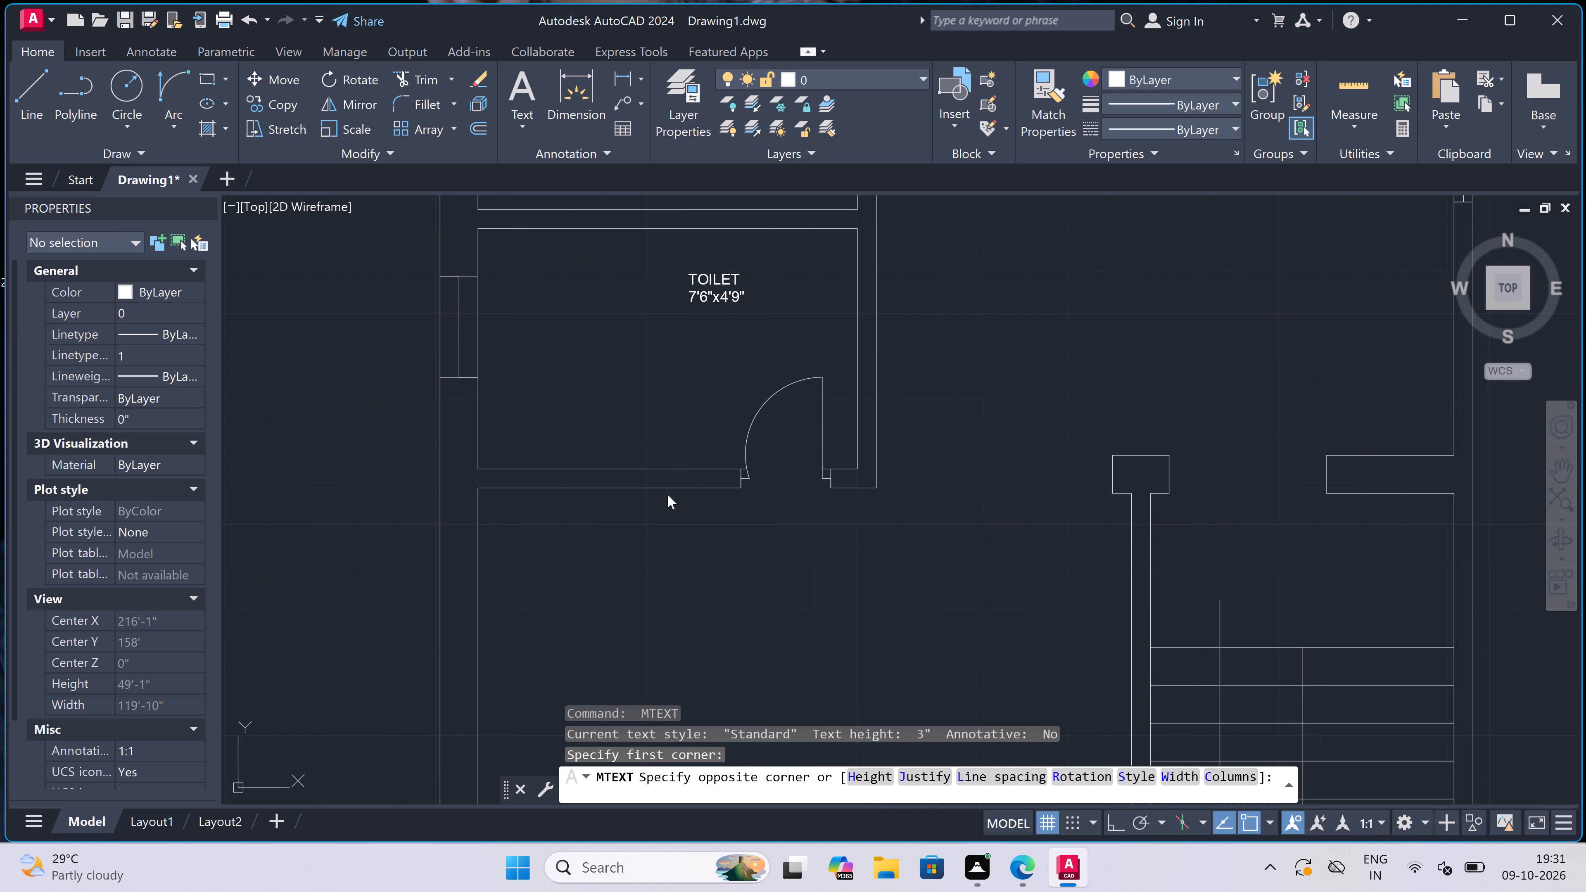
scroll(631, 499, up, 2)
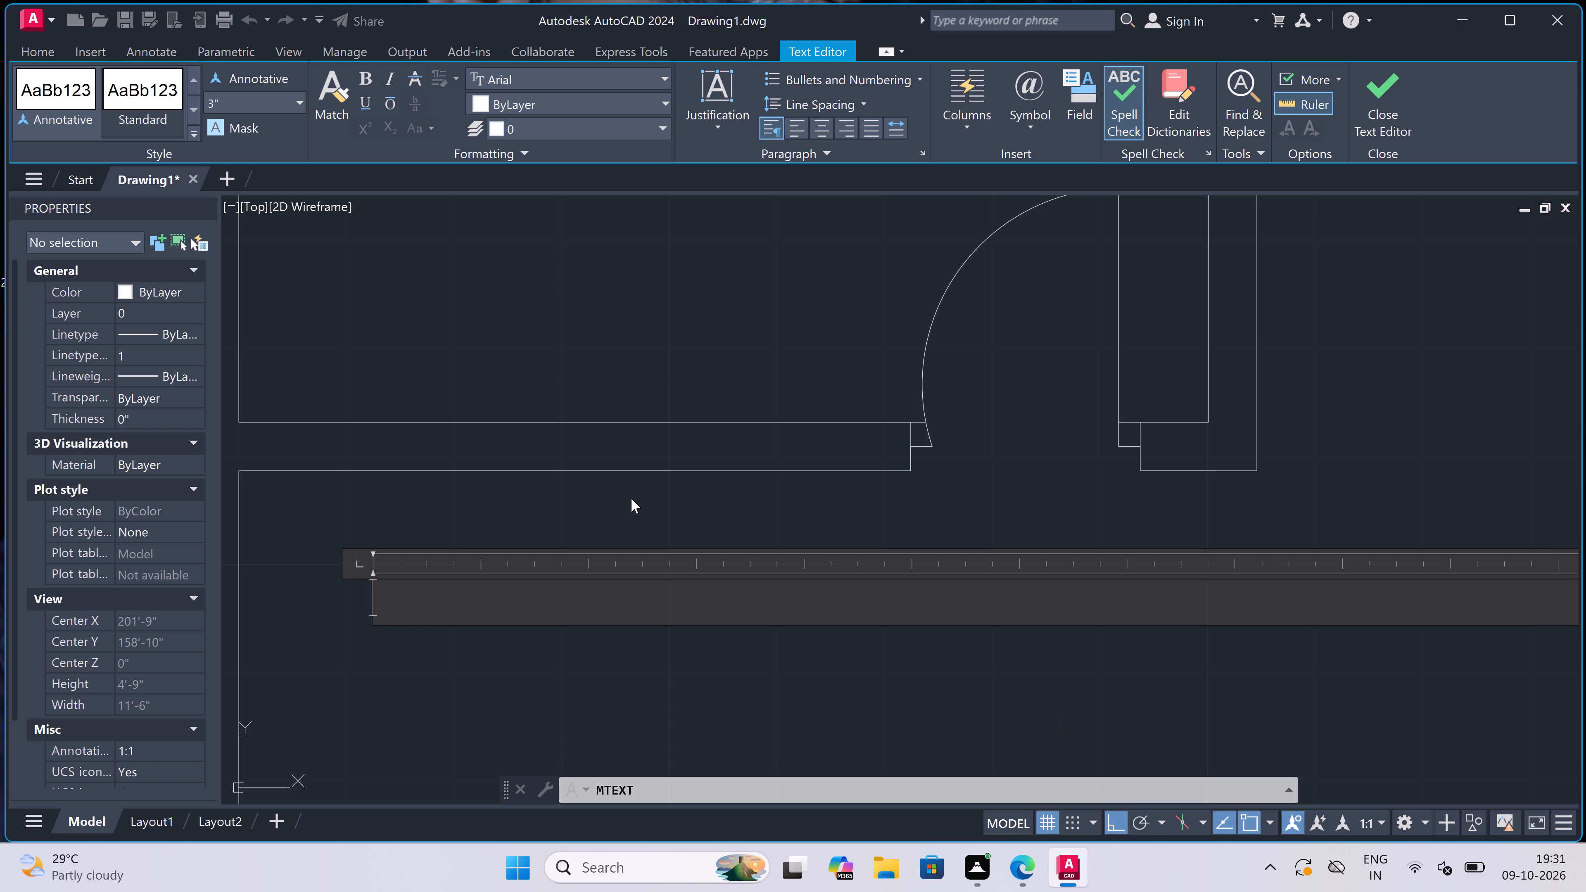
text(BEDROOM)
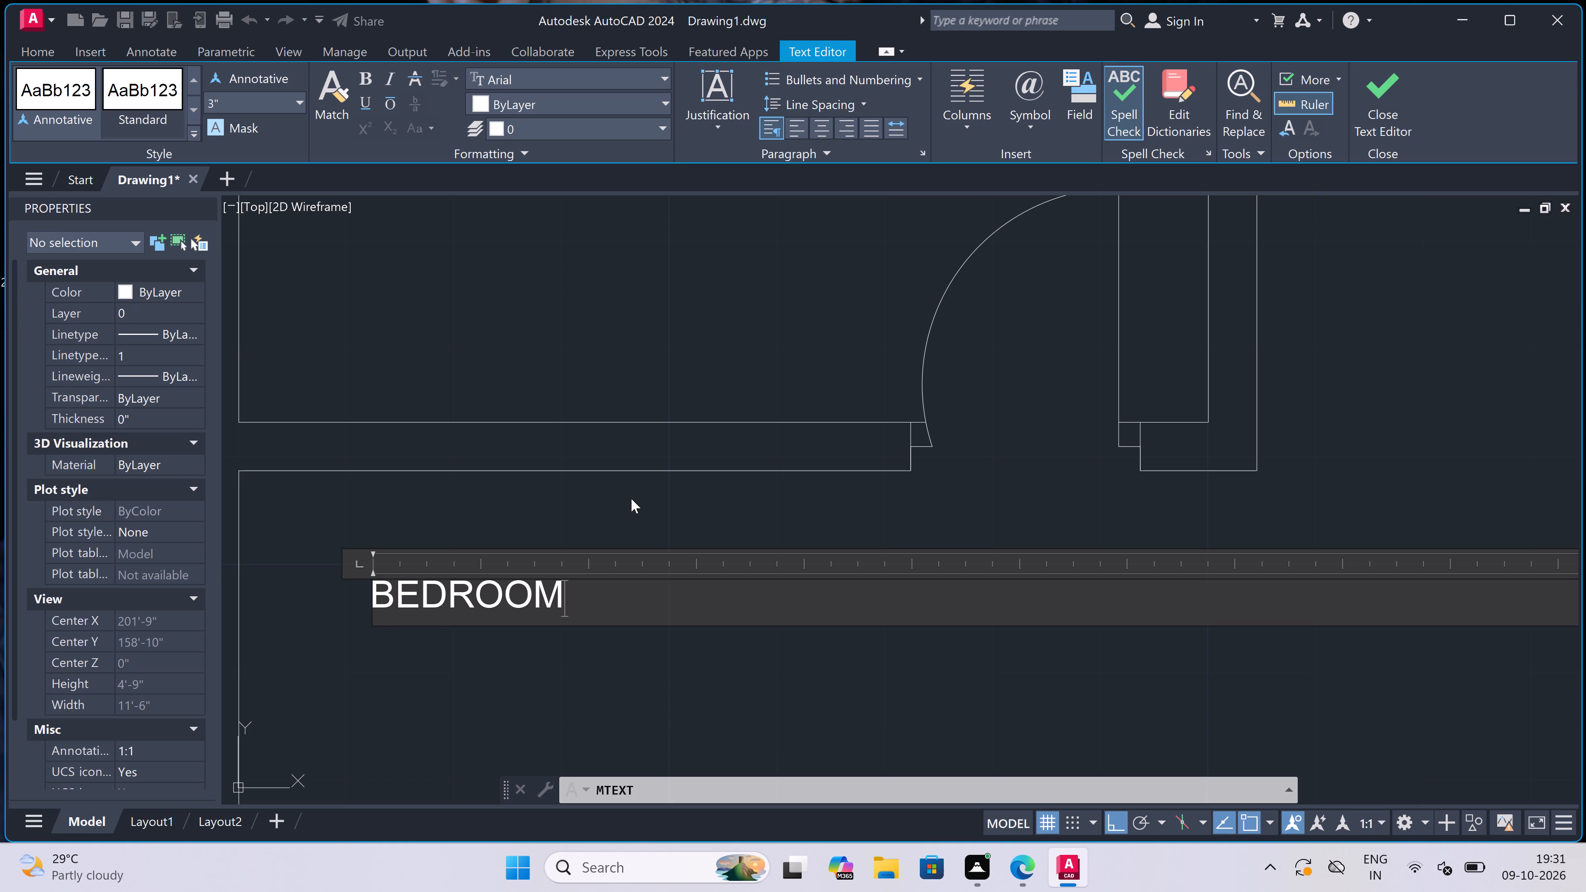
key(Return)
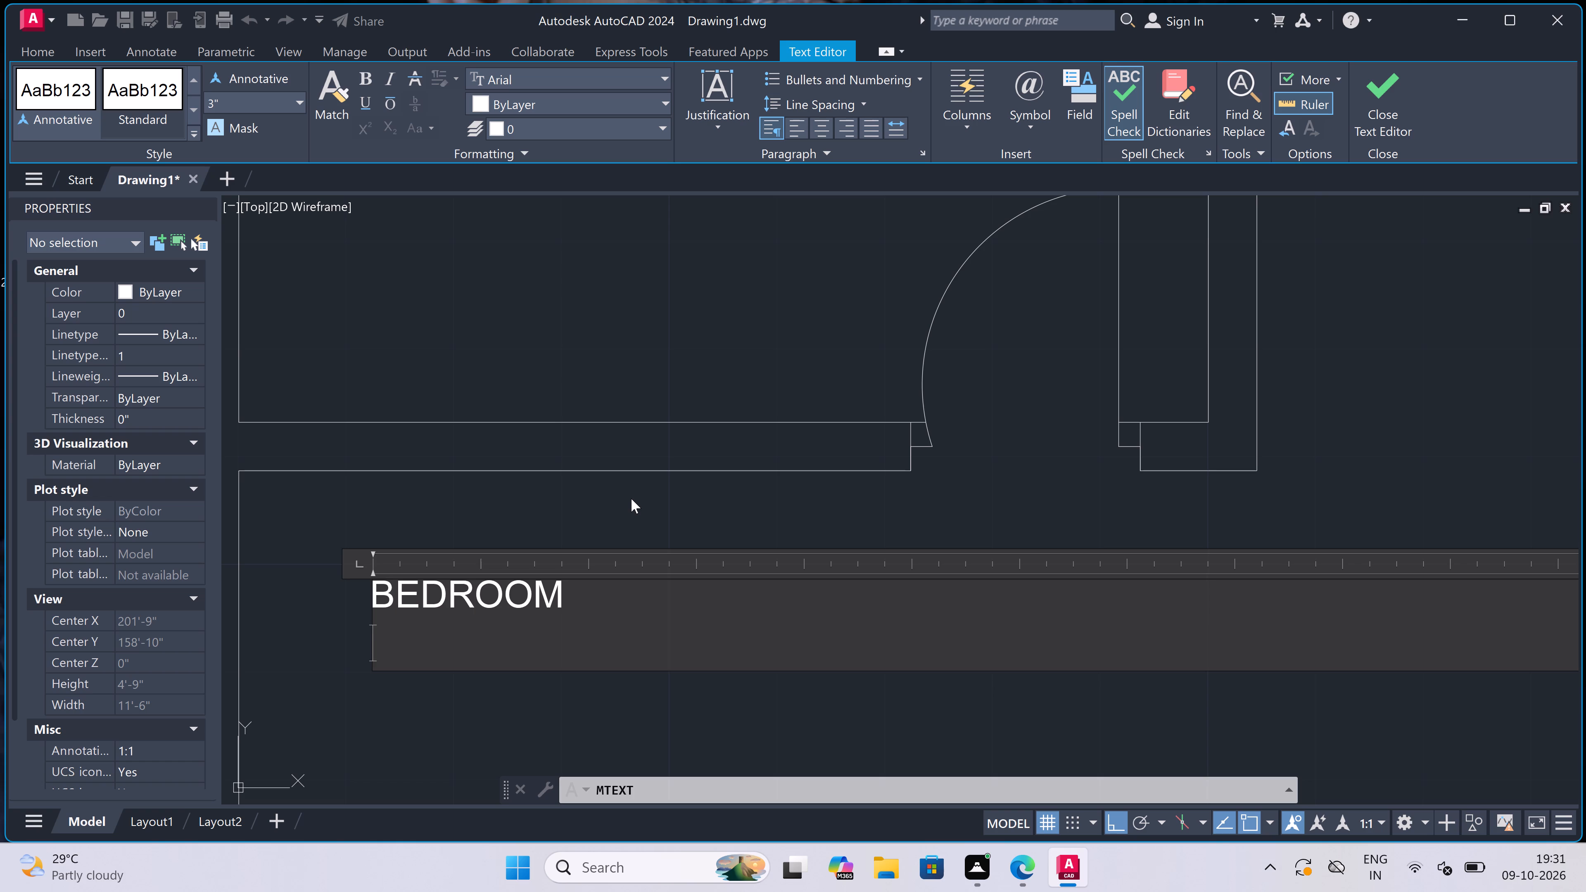
text(11)
text('6)
text("x)
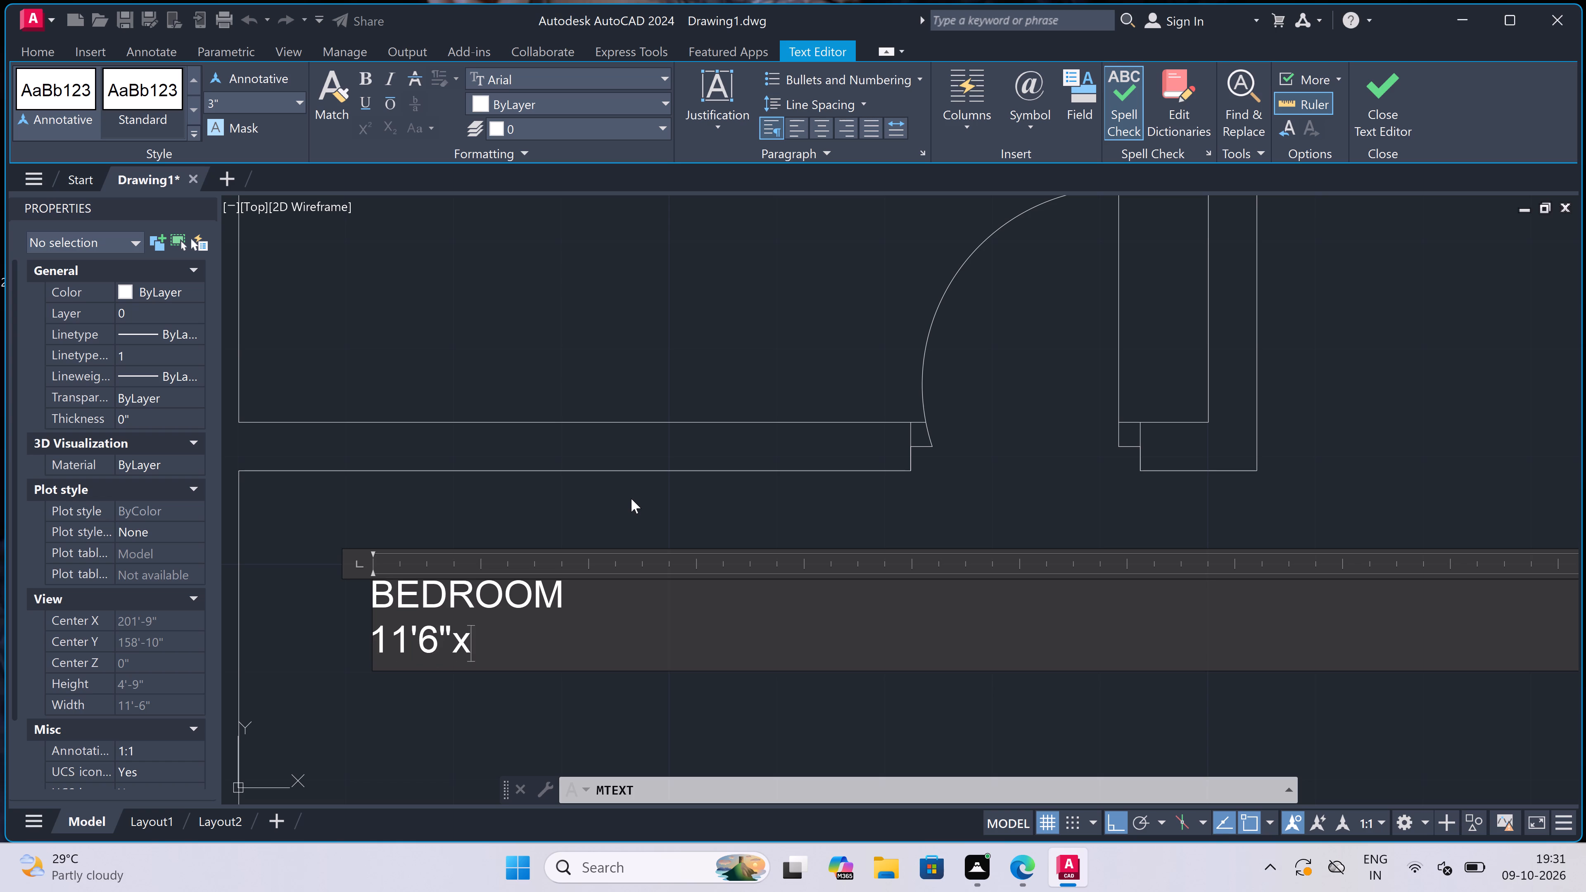
text(10')
key(6)
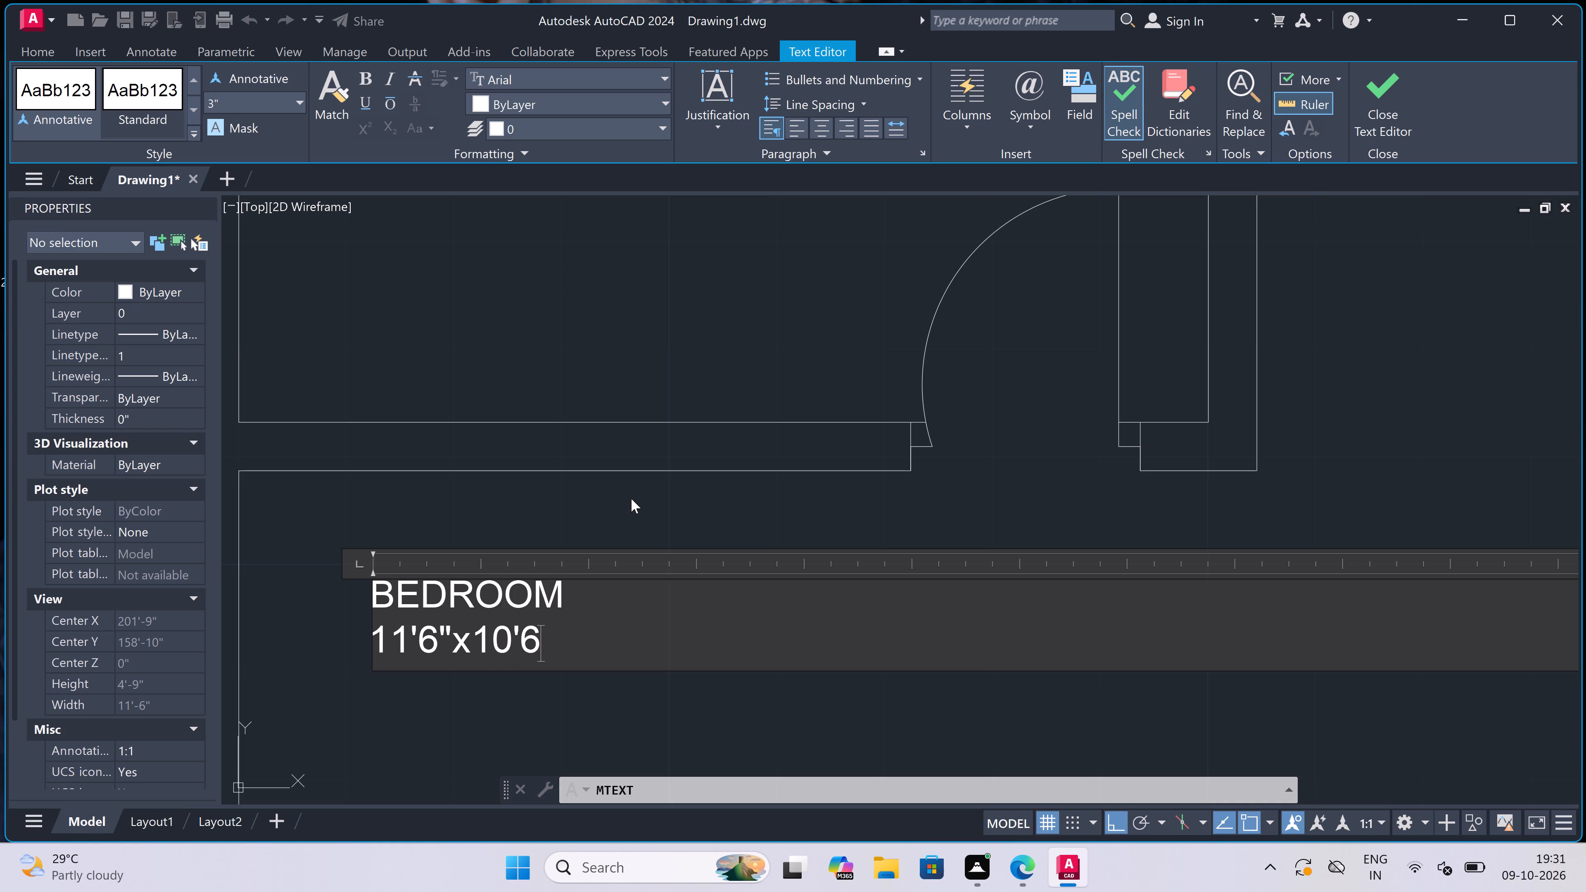
key(shift+quotedbl)
click(631, 498)
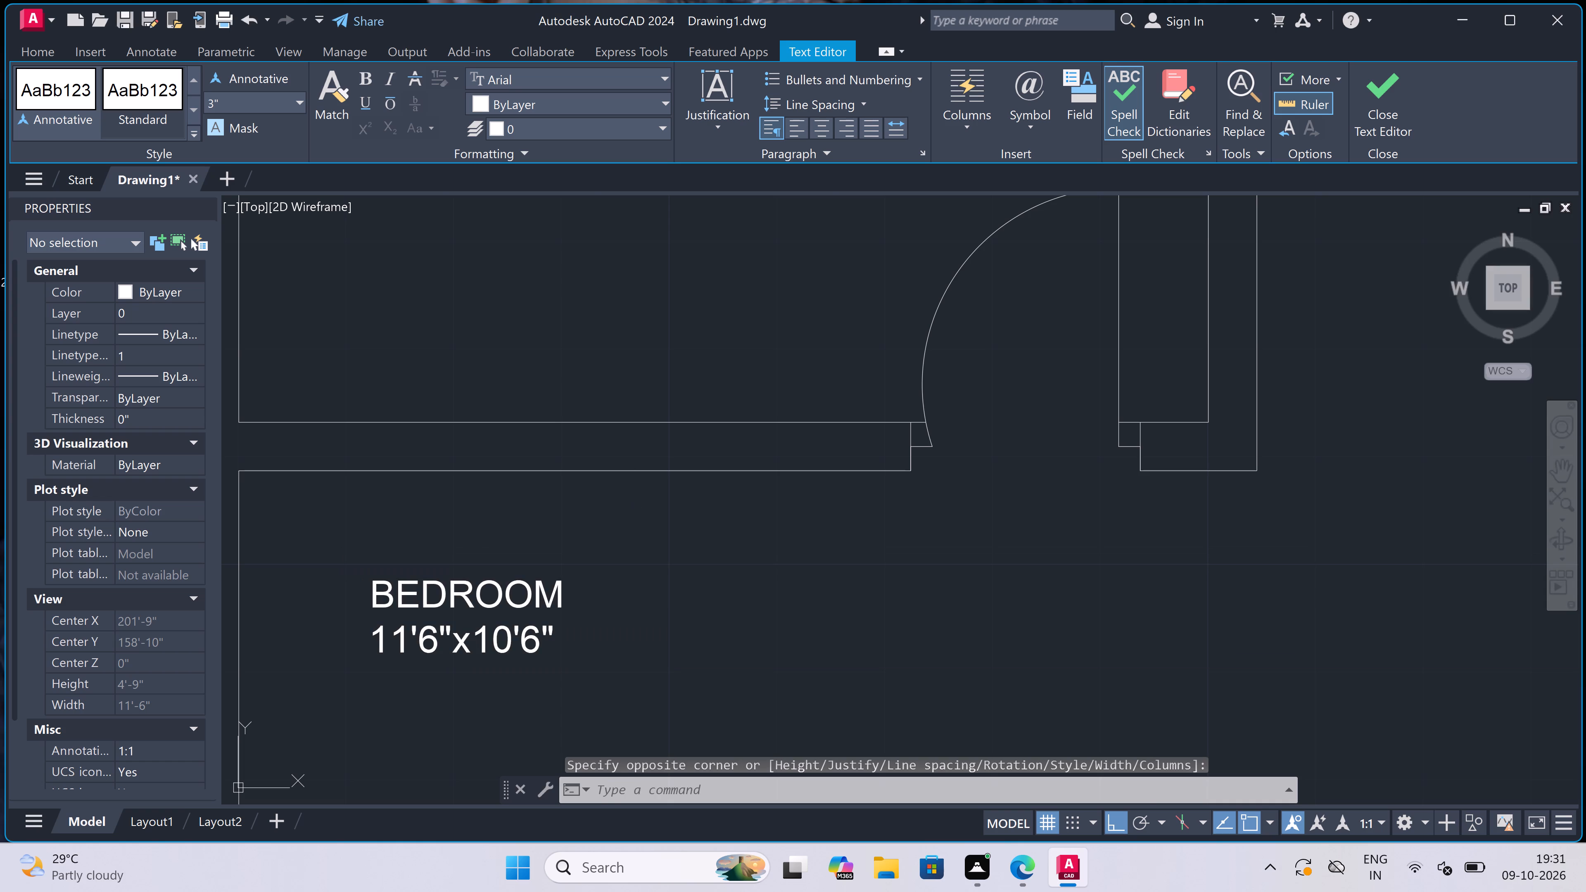
Add the two-line multiline text label "BALCONY 3'" in the narrow strip below the lower bedroom of the right-hand plan.
scroll(631, 498, down, 8)
key(space)
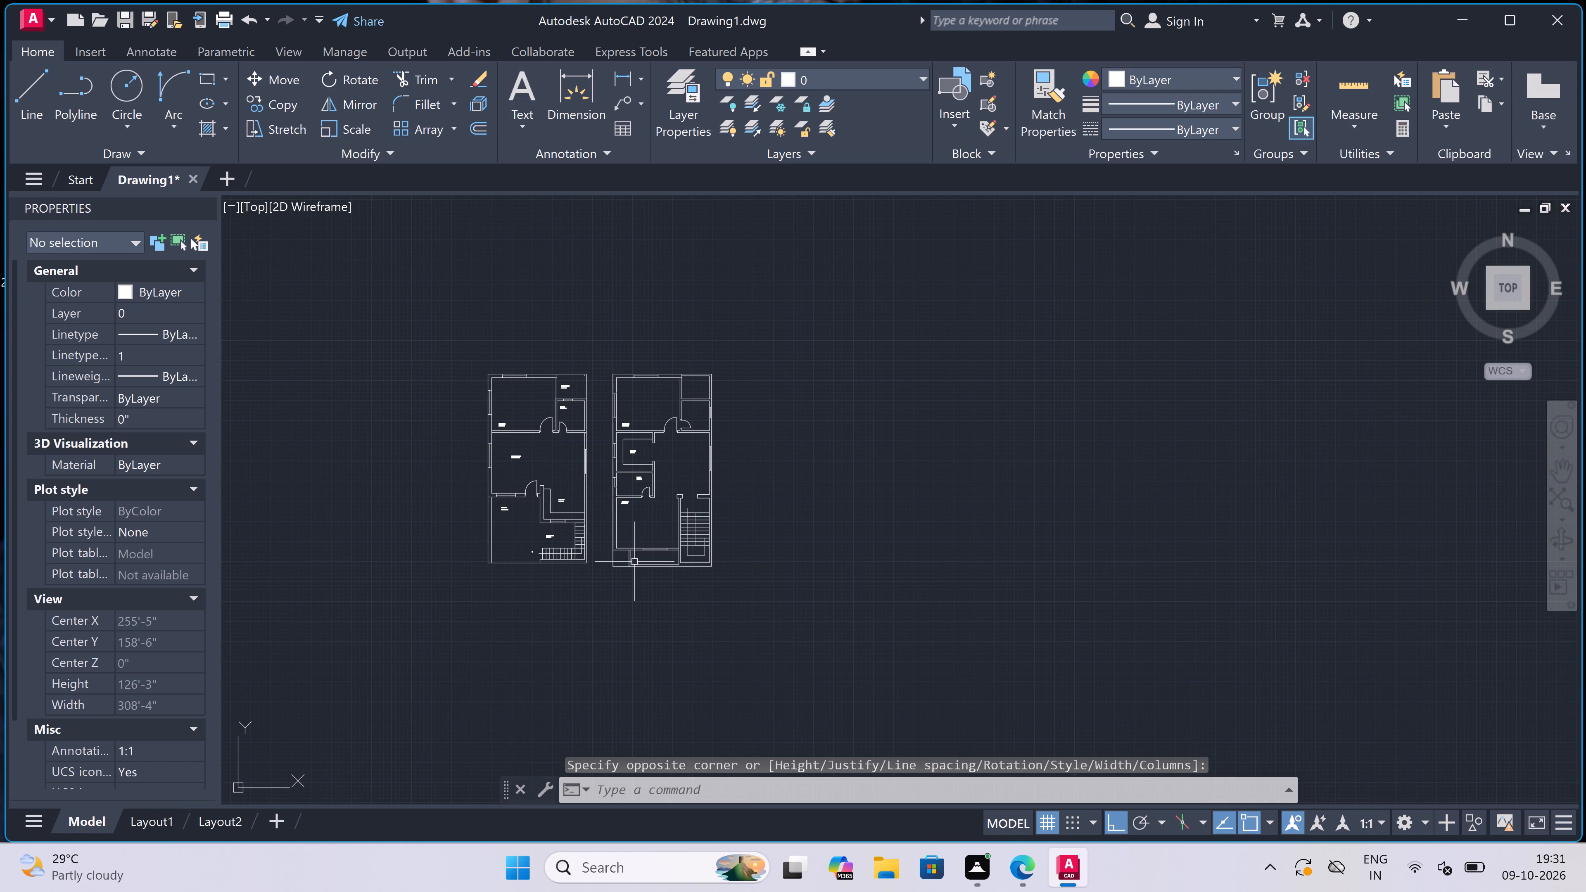
scroll(645, 560, up, 5)
drag(602, 547, 643, 547)
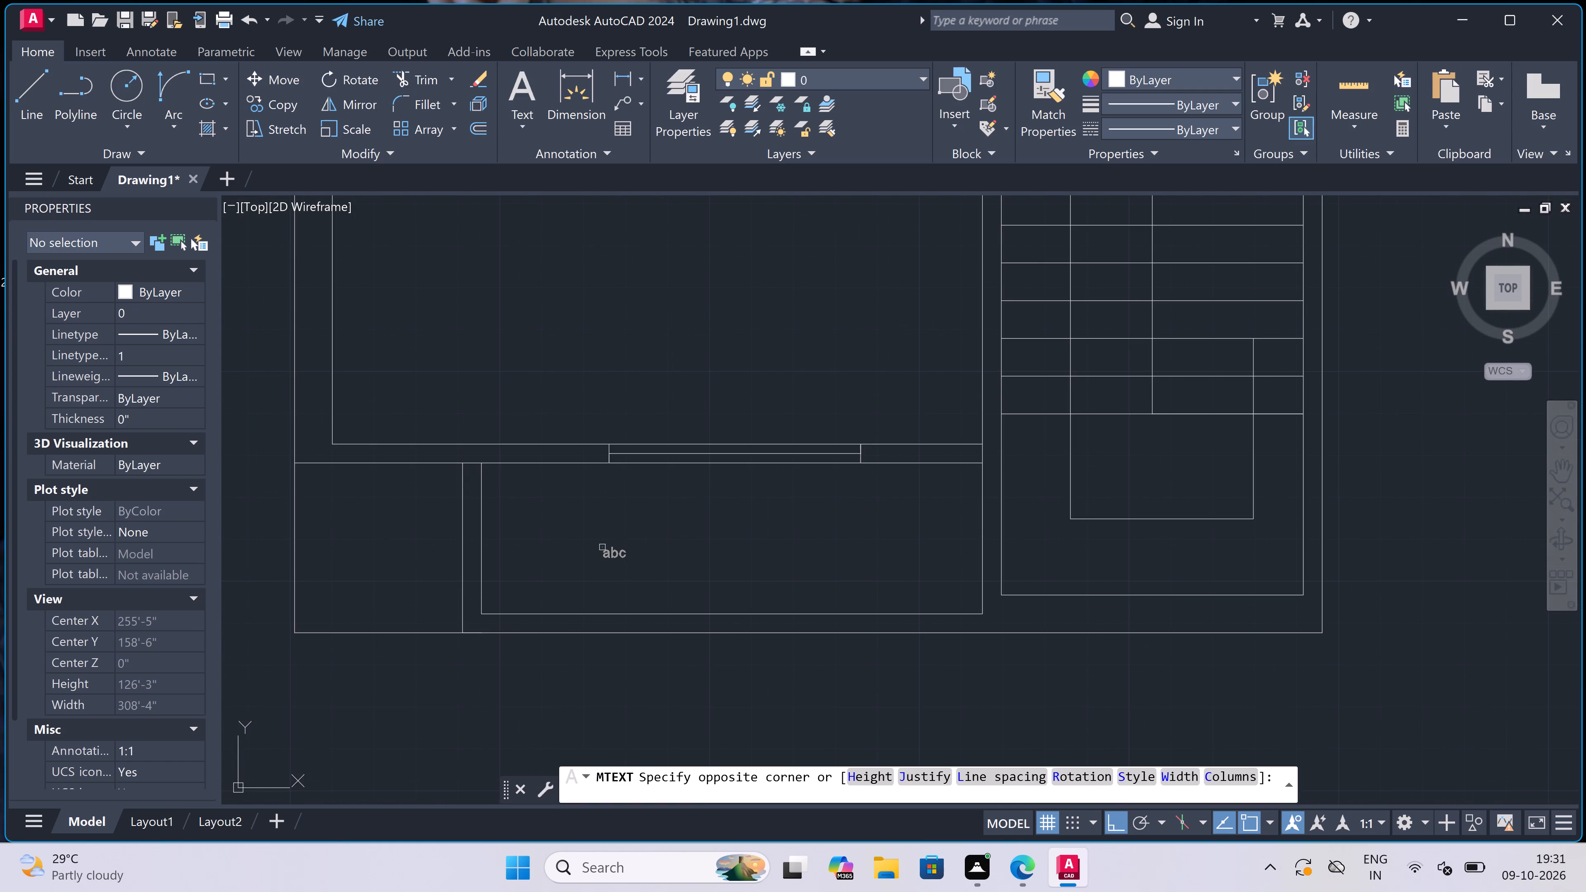
click(990, 569)
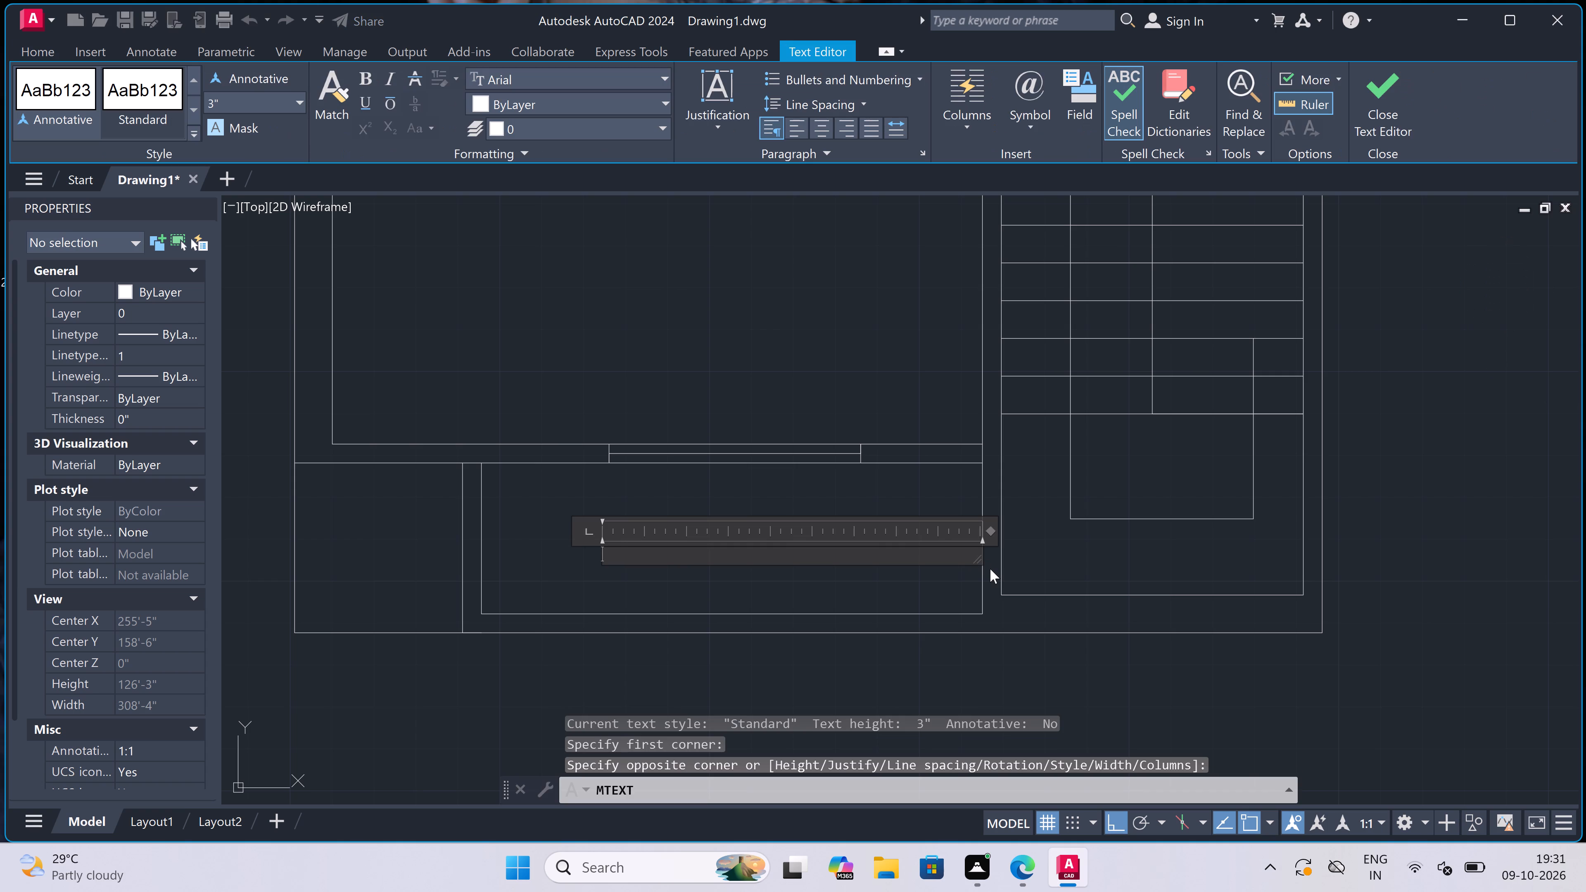
text(BALCONY)
key(Return)
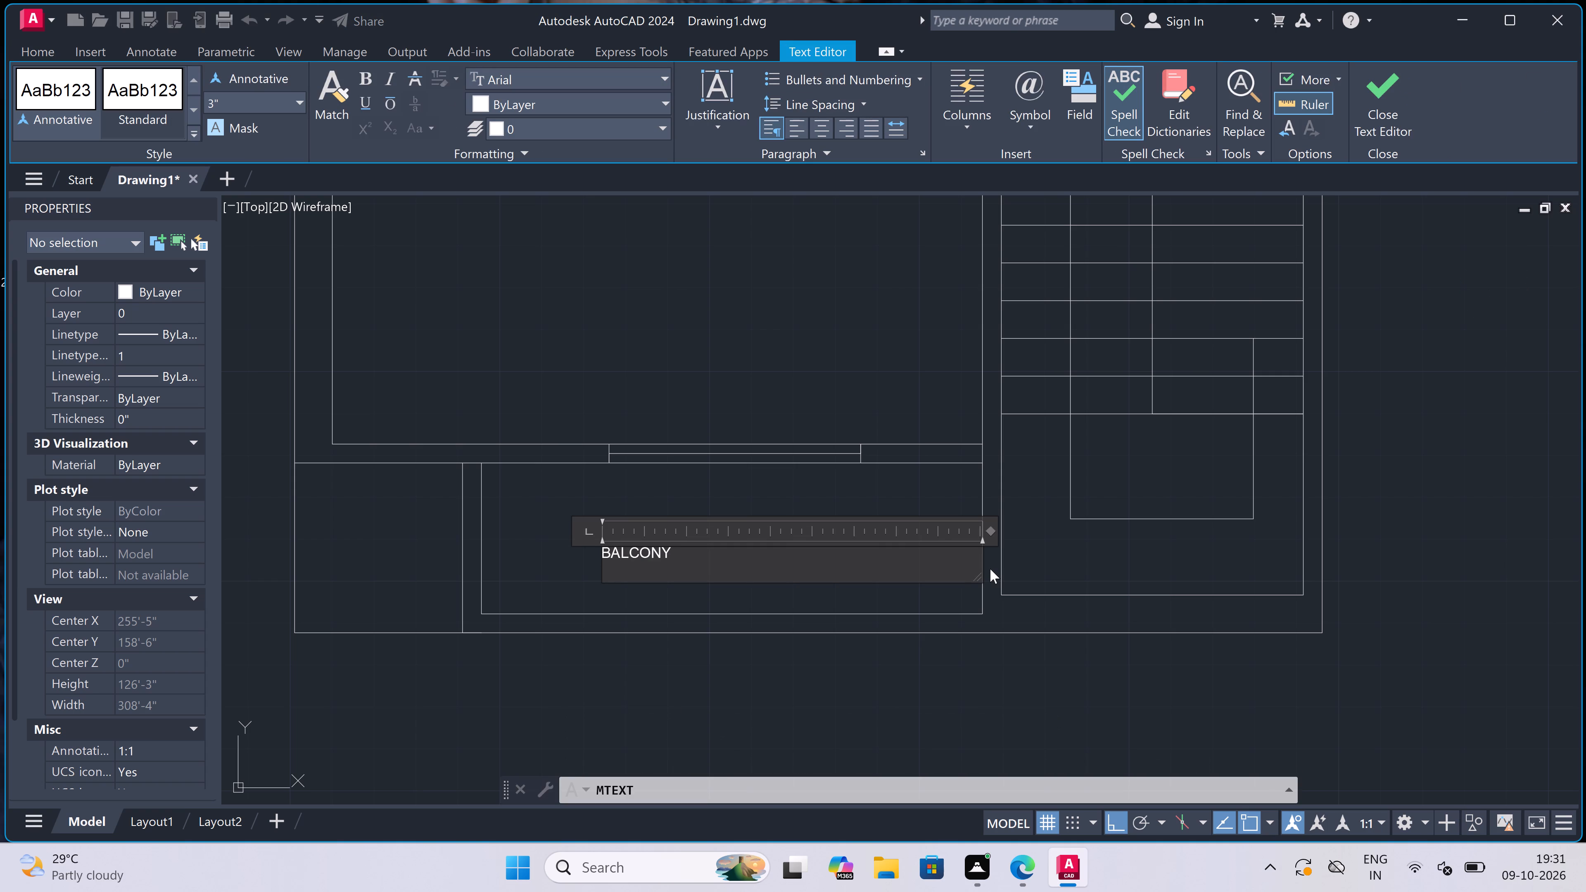
text(3')
click(677, 502)
Add the two-line multiline text label "LOBBY 11'0"x11'0"" in the open space beside the kitchen.
scroll(677, 502, down, 4)
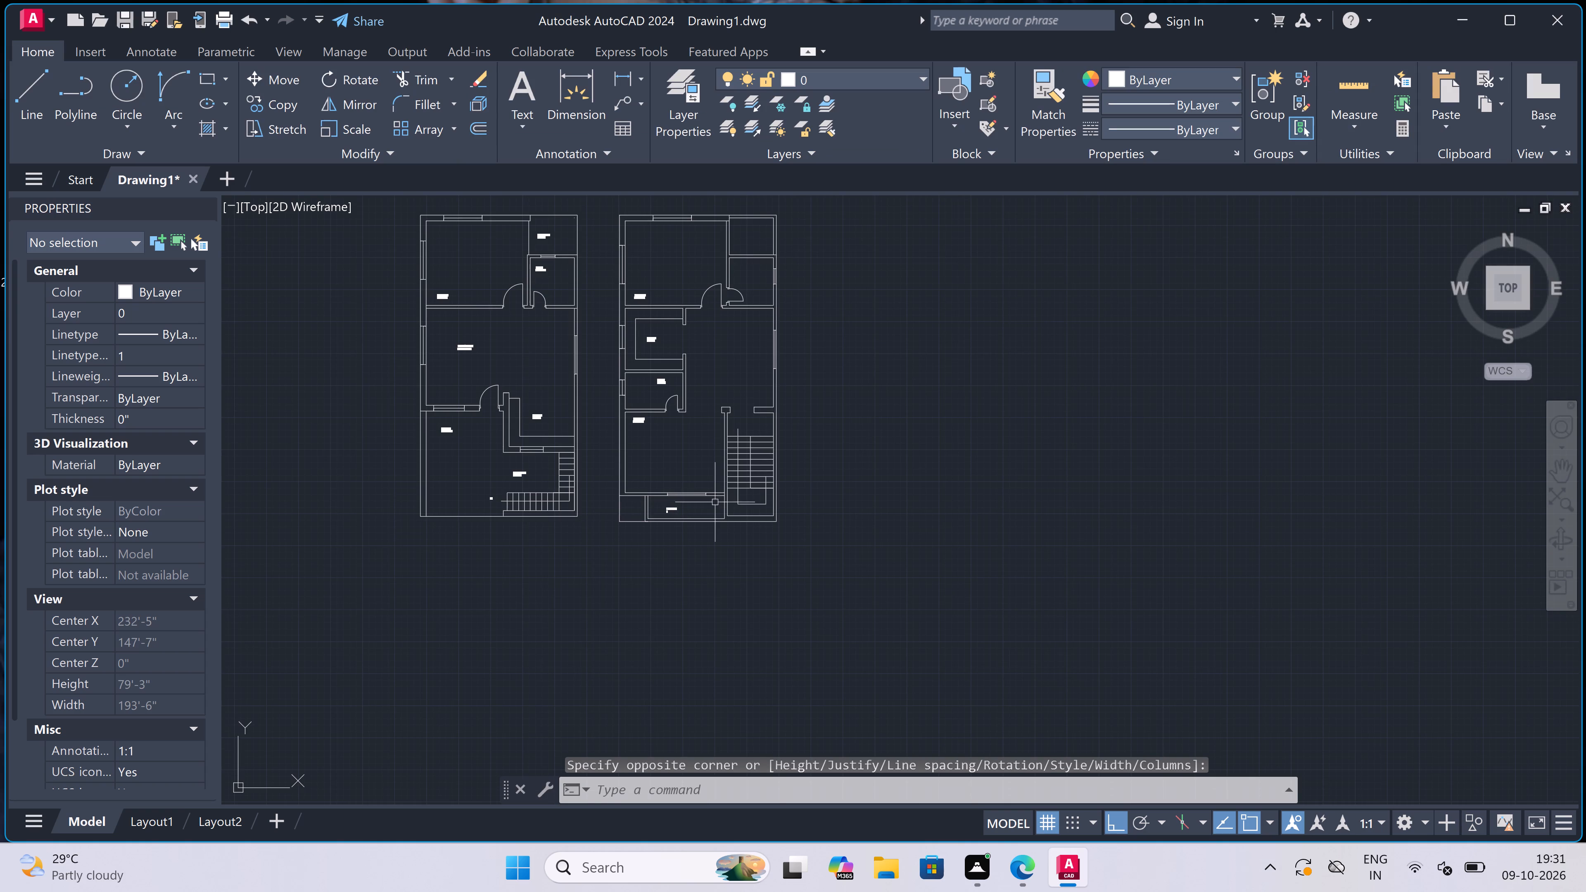
key(space)
scroll(744, 351, up, 3)
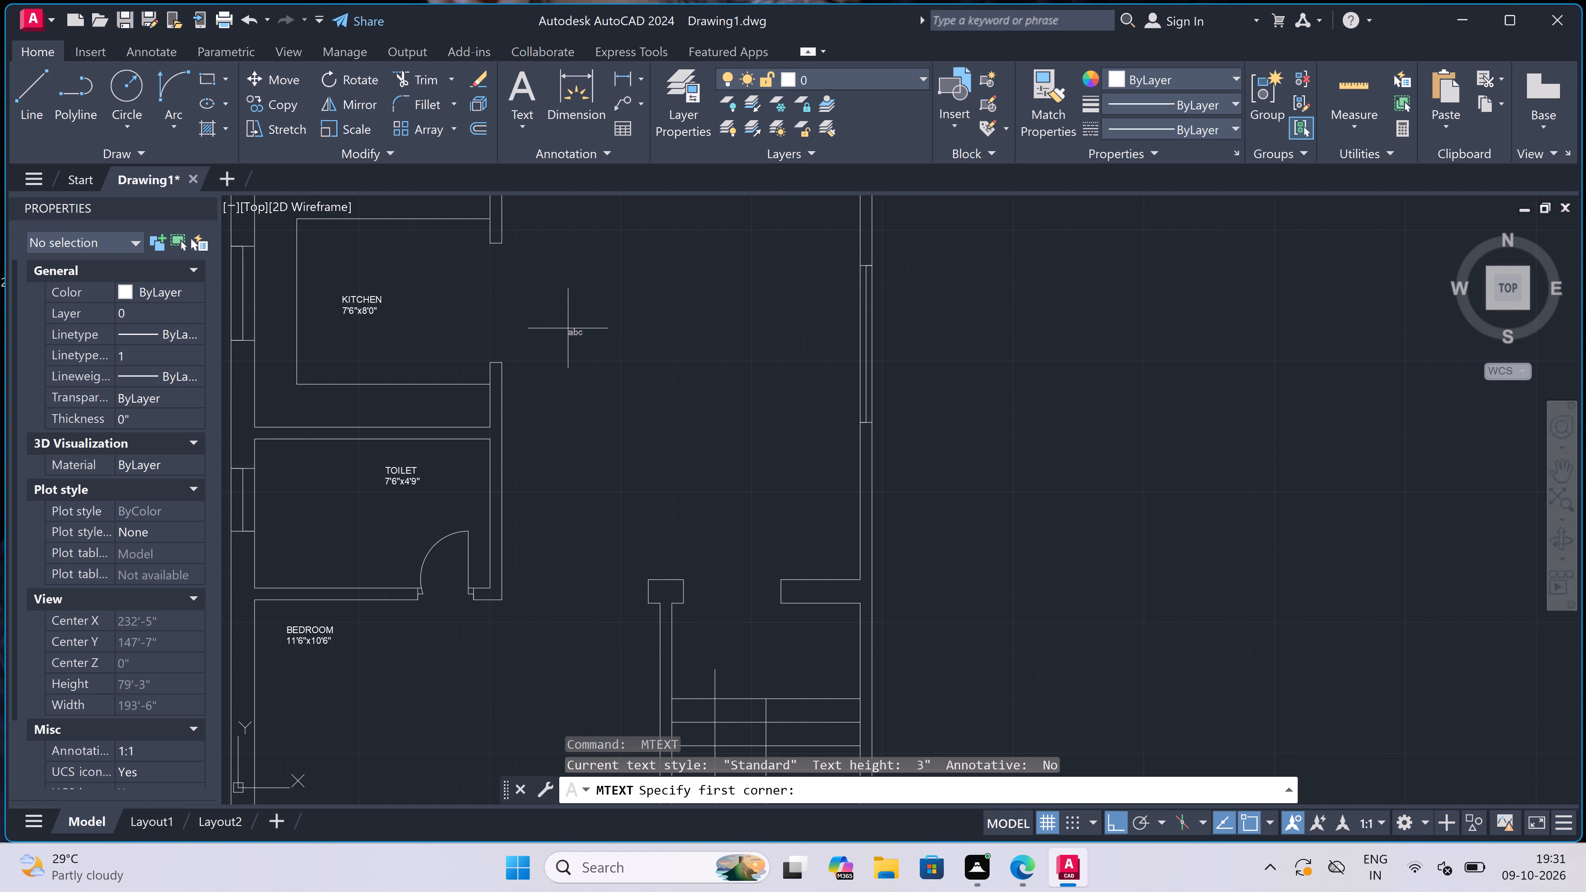
drag(560, 340, 565, 341)
click(815, 360)
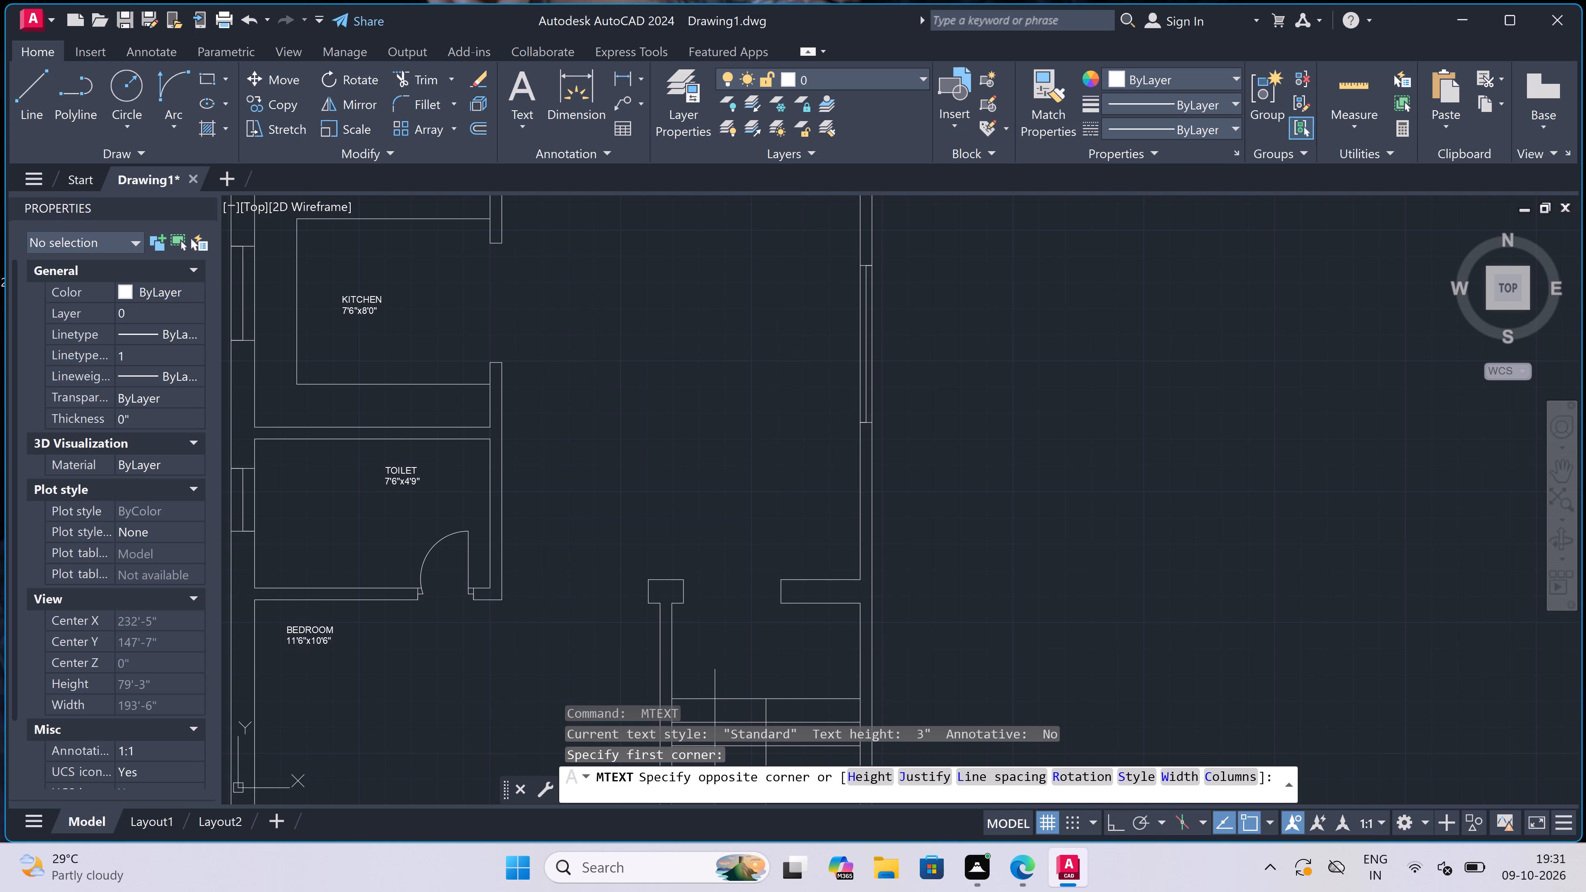
scroll(654, 400, down, 2)
scroll(620, 330, up, 3)
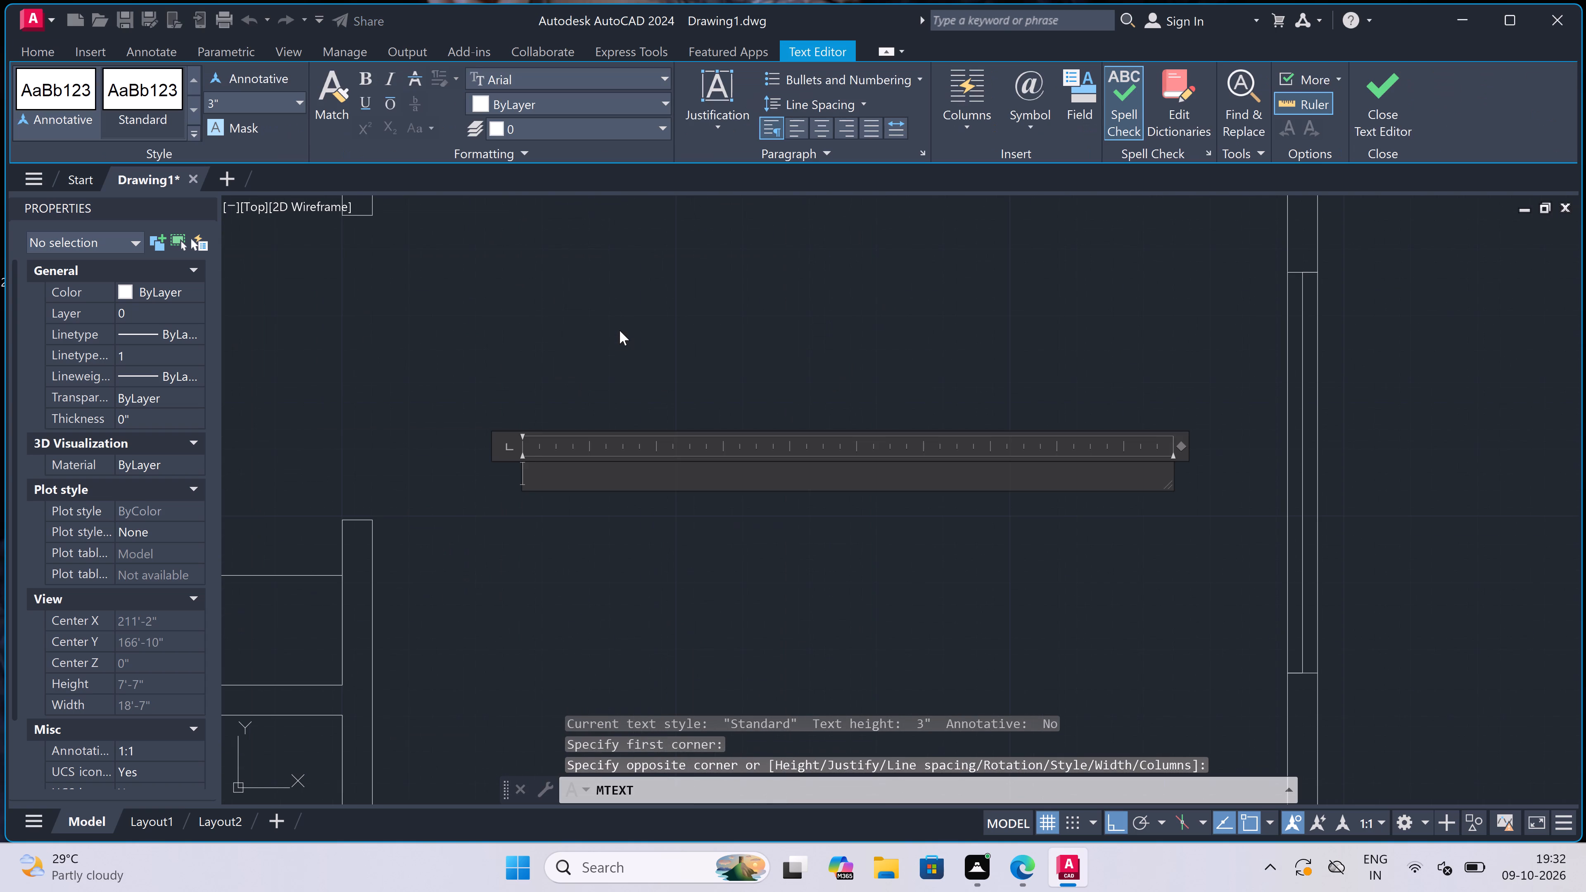
text(LOBBY)
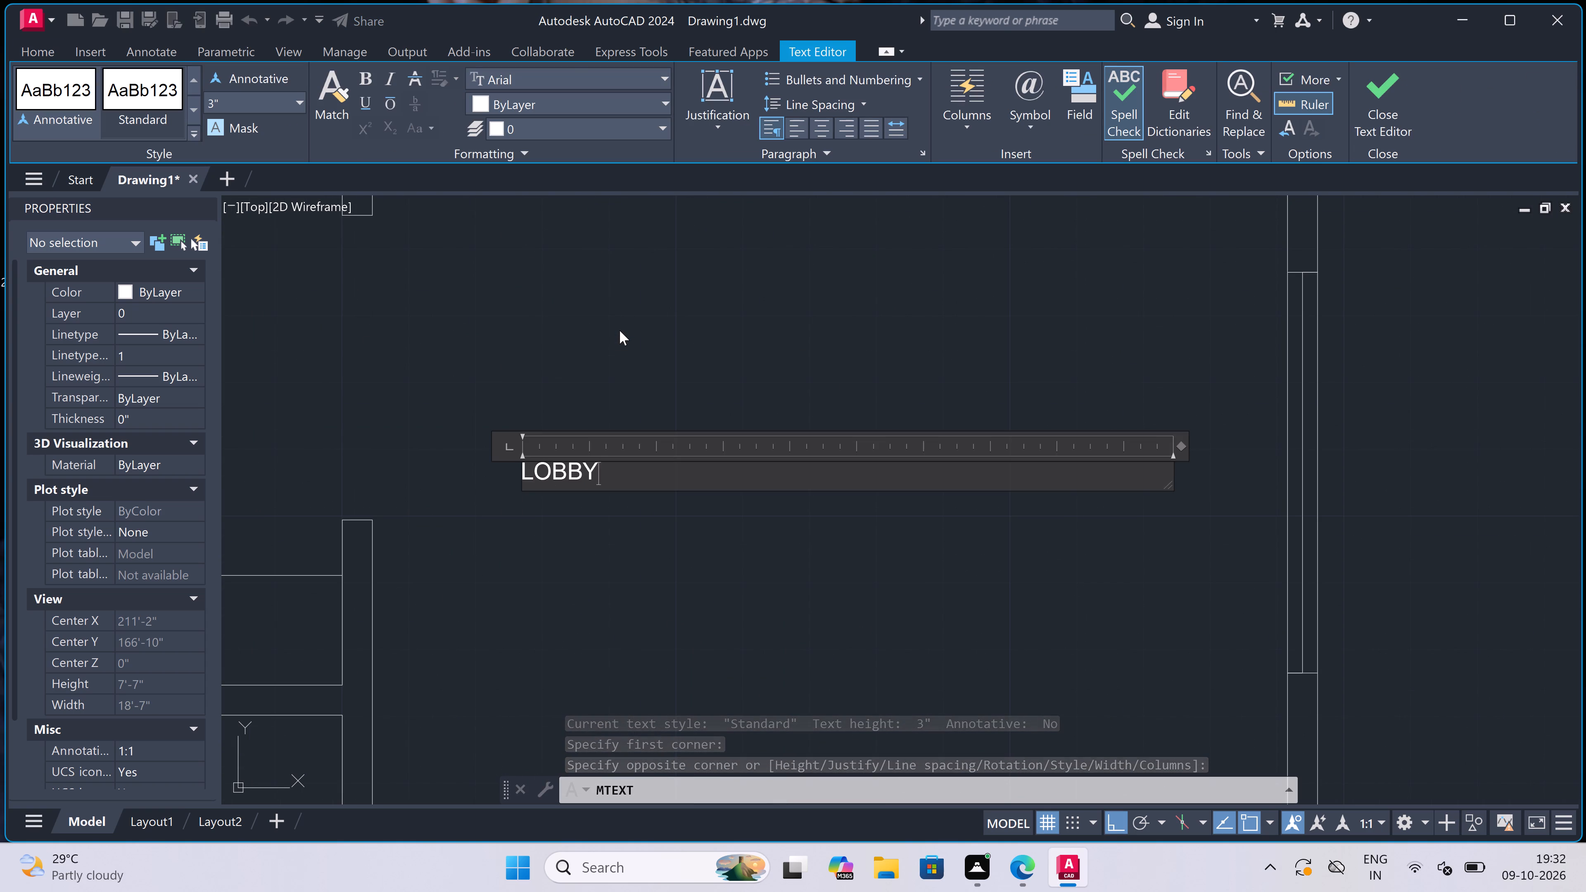
key(Return)
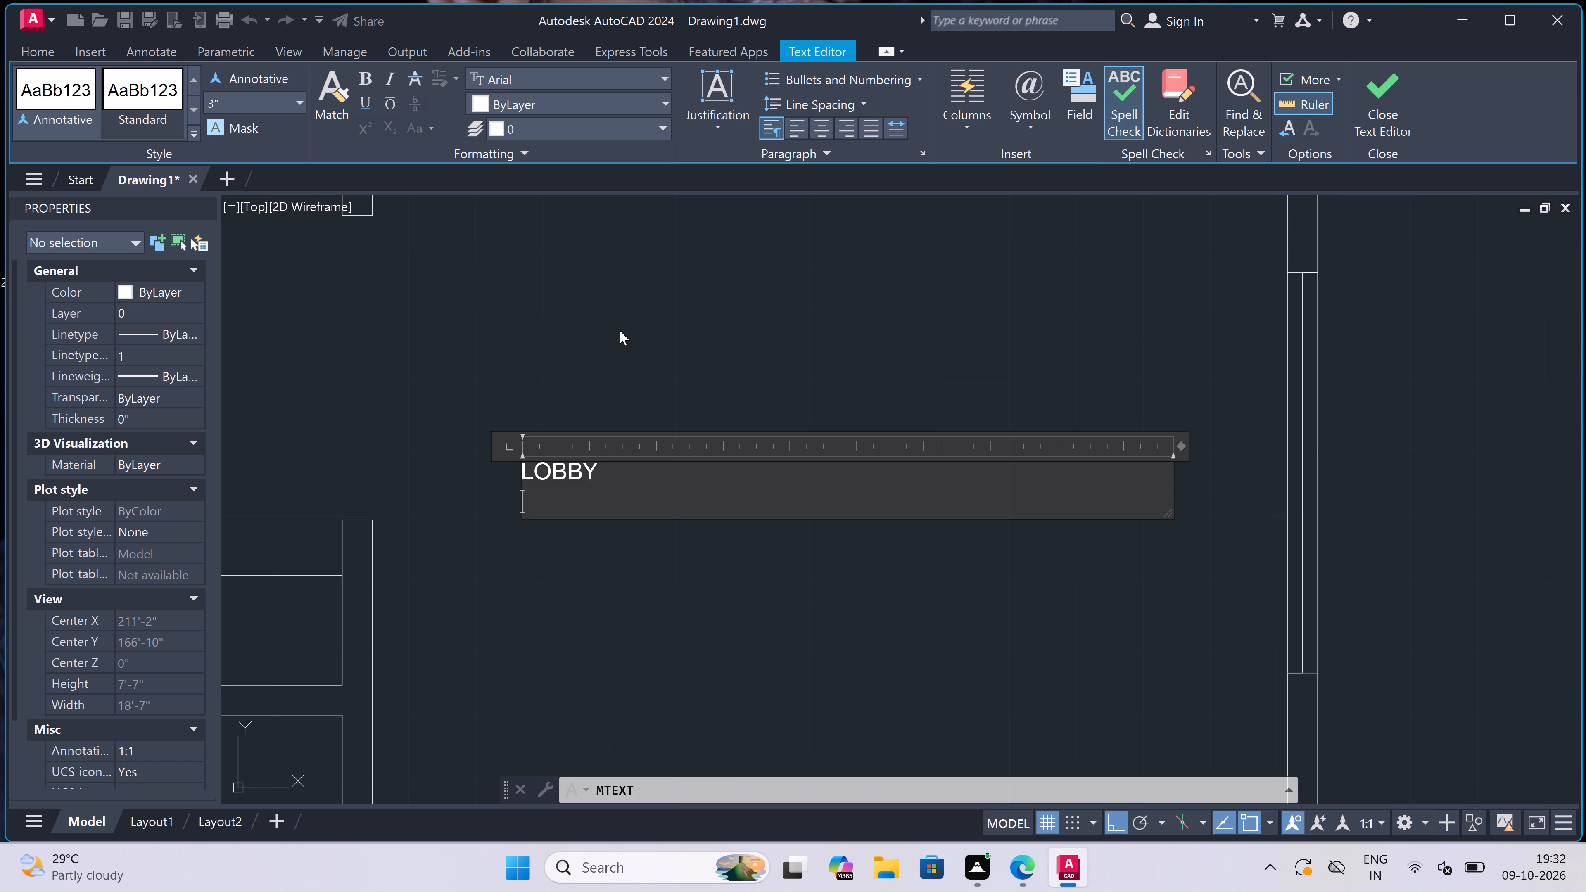
text(11'0)
key(x)
text(11'0")
click(596, 358)
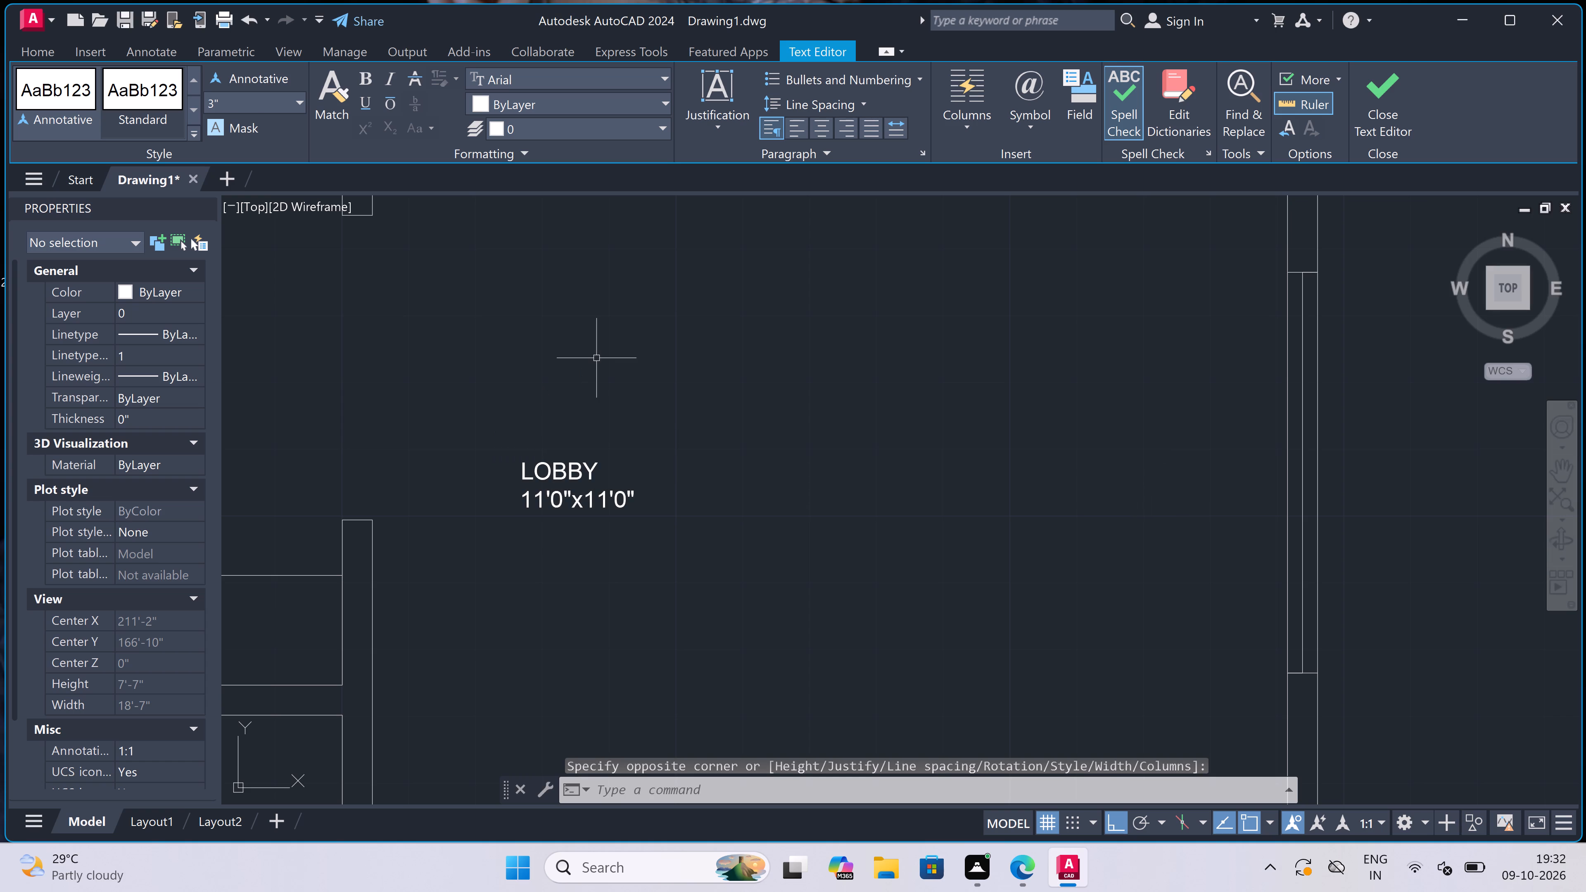
Add the two-line multiline text label "TOILET 5'4"x7'0"" in the small room with a door beside the upper bedroom.
scroll(678, 405, down, 7)
scroll(700, 367, up, 3)
scroll(683, 397, up, 3)
key(space)
scroll(547, 416, down, 1)
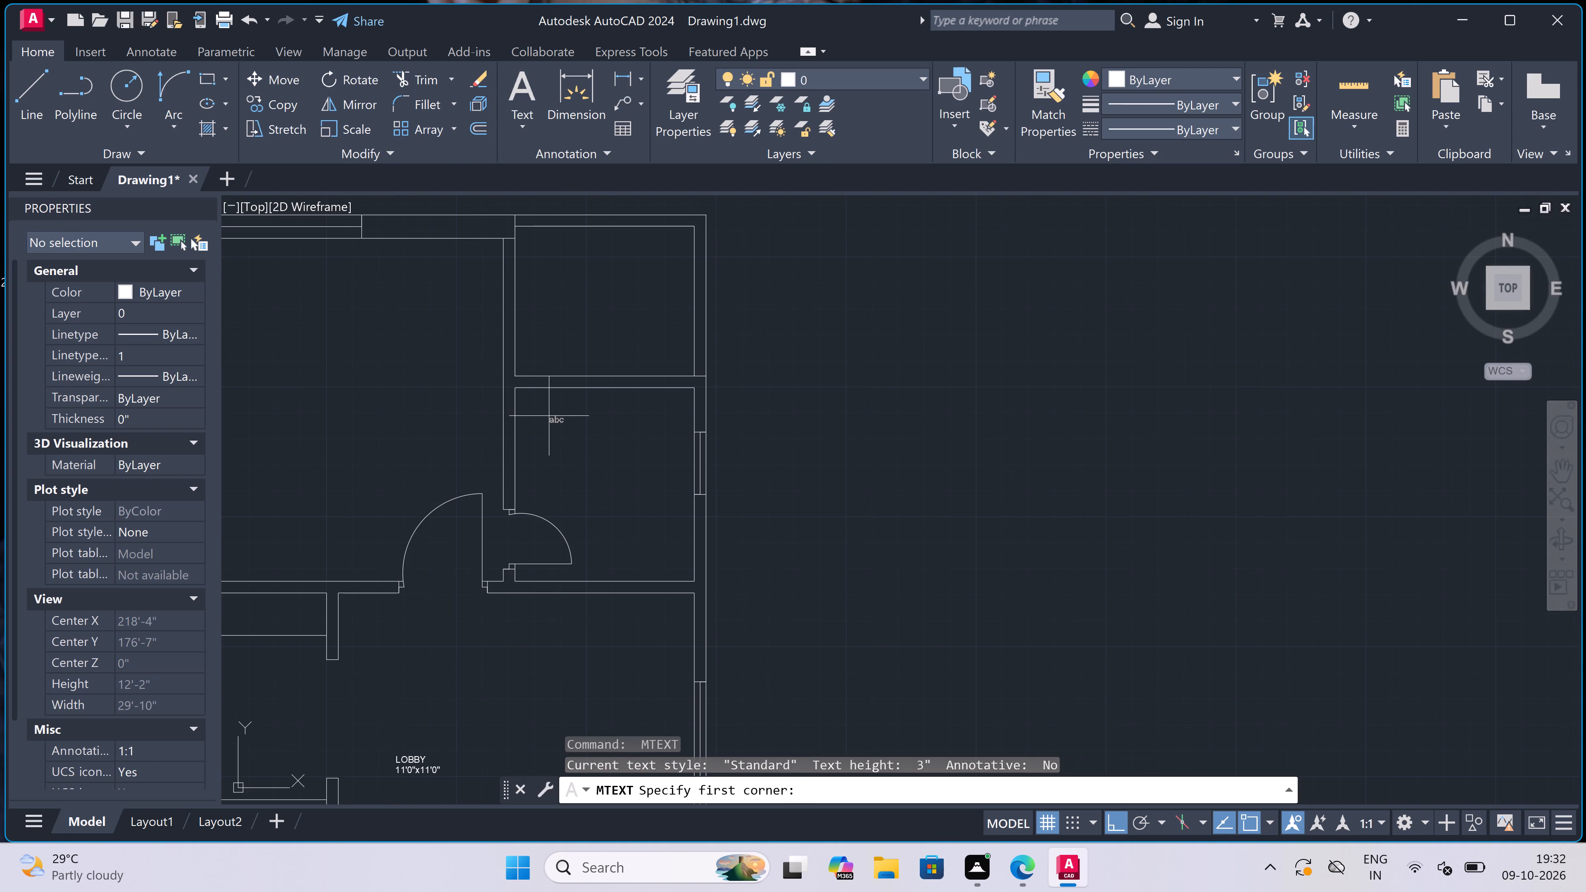
scroll(550, 466, up, 1)
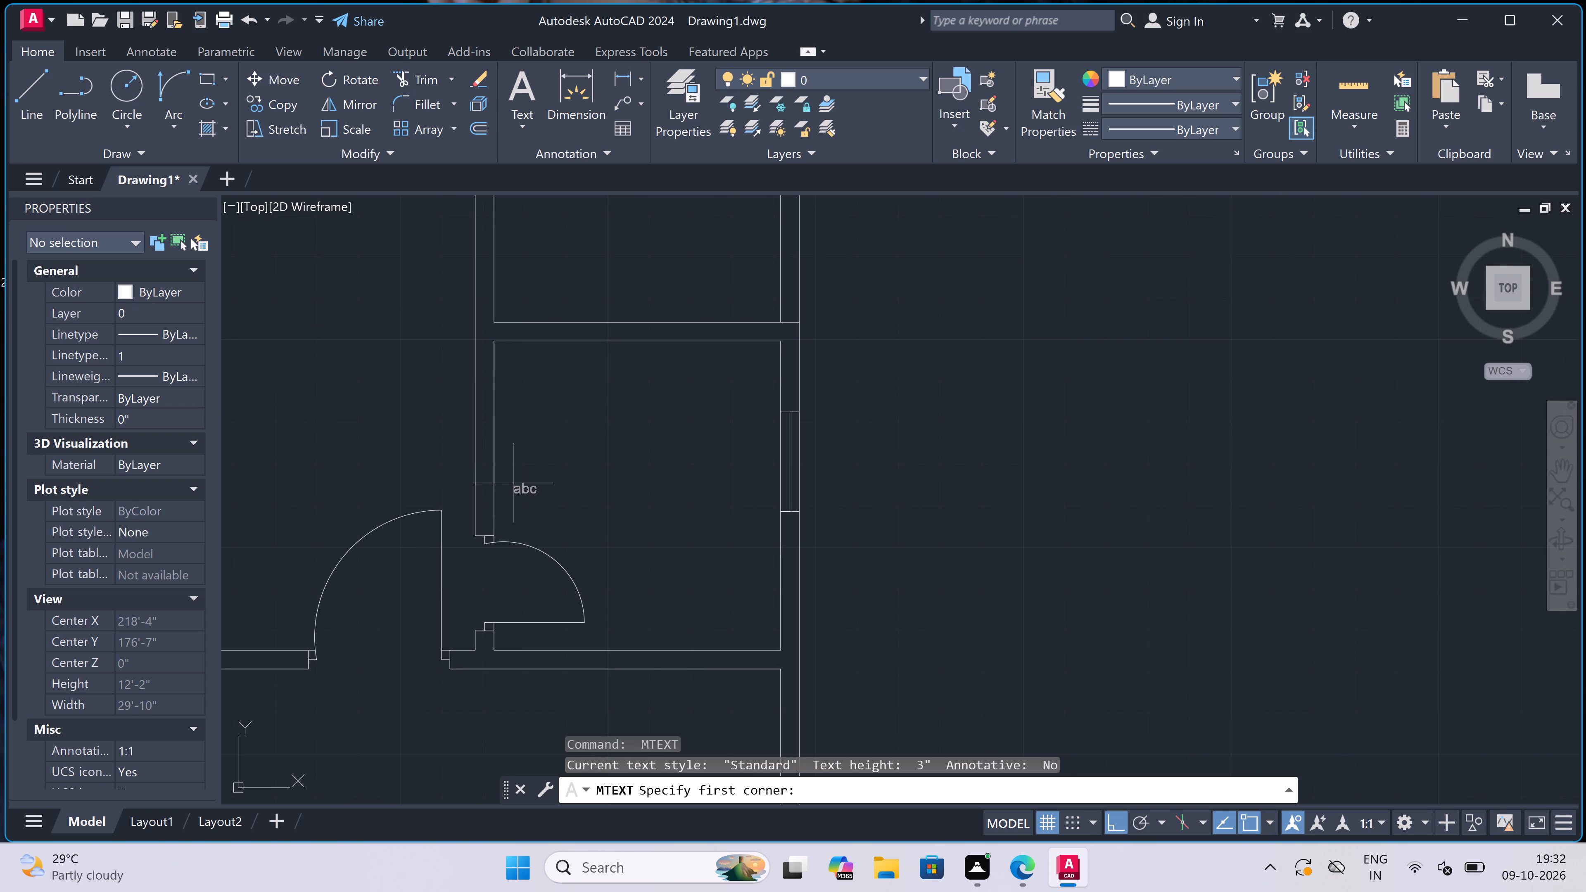
double_click(525, 483)
click(1006, 529)
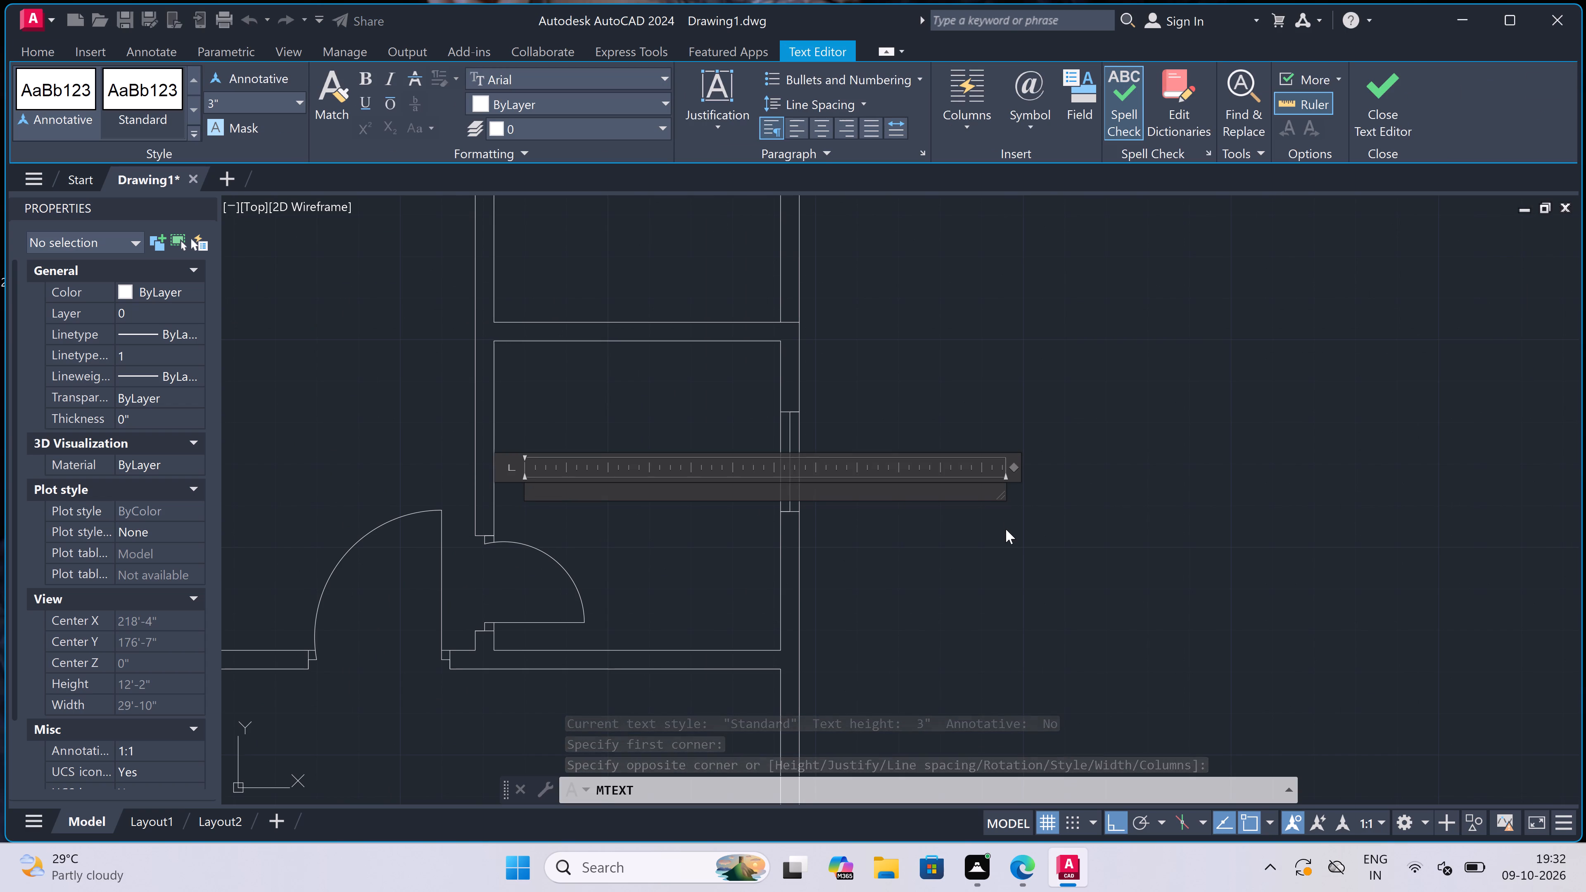
text(TOILET)
key(Return)
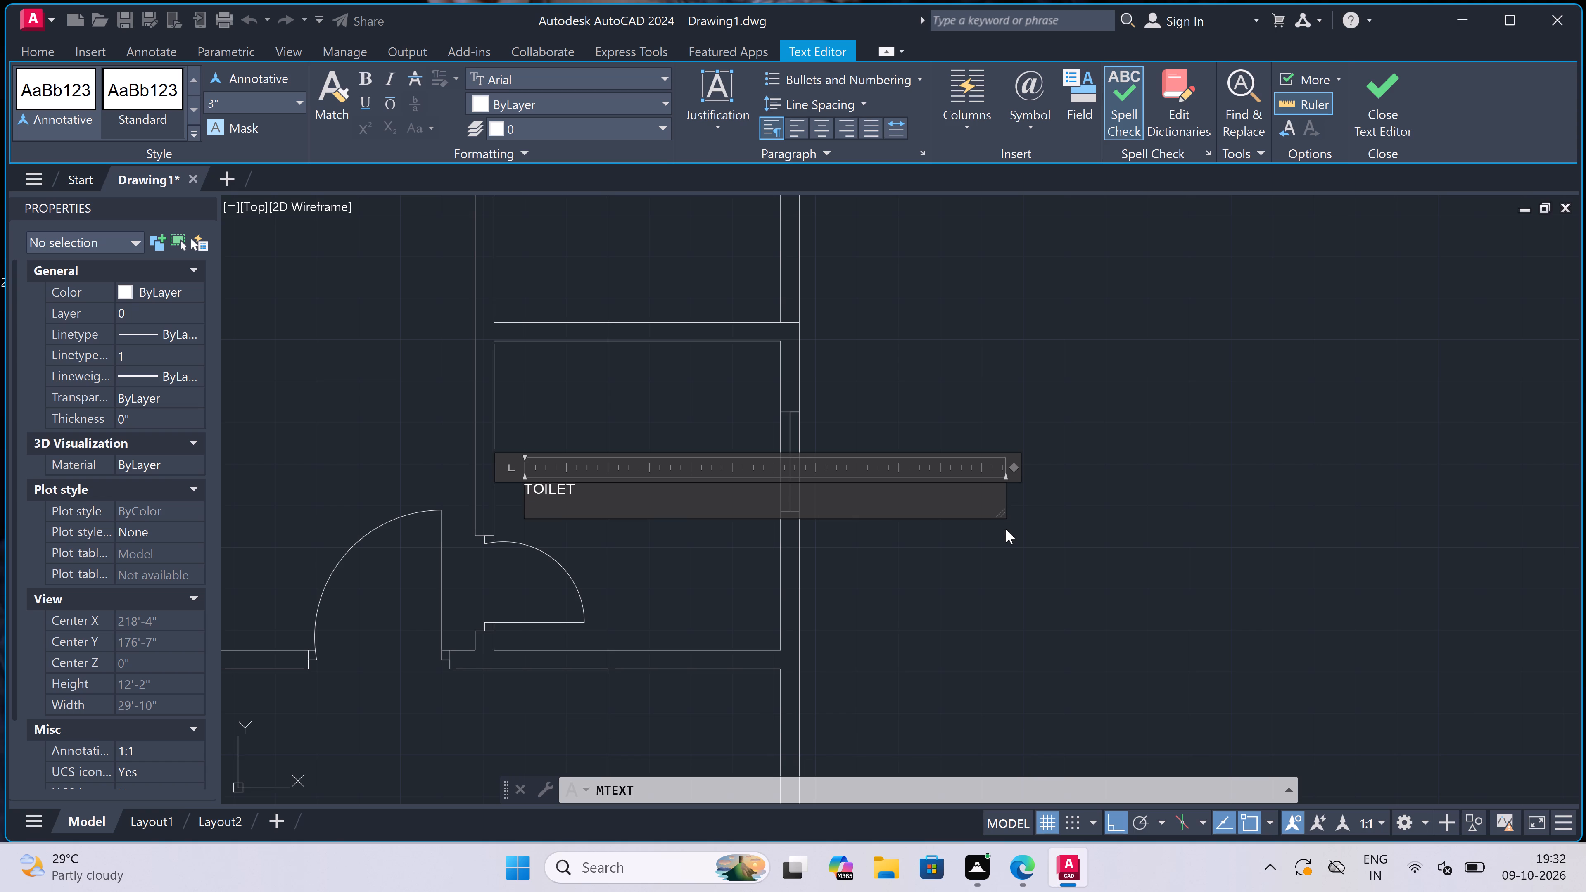
text(5'4)
text("x)
text(7'0")
click(639, 408)
Add the two-line multiline text label "REAR OPEN 5'9"x4'5"" in the space directly above the 5'4"x7'0" toilet.
scroll(639, 408, down, 2)
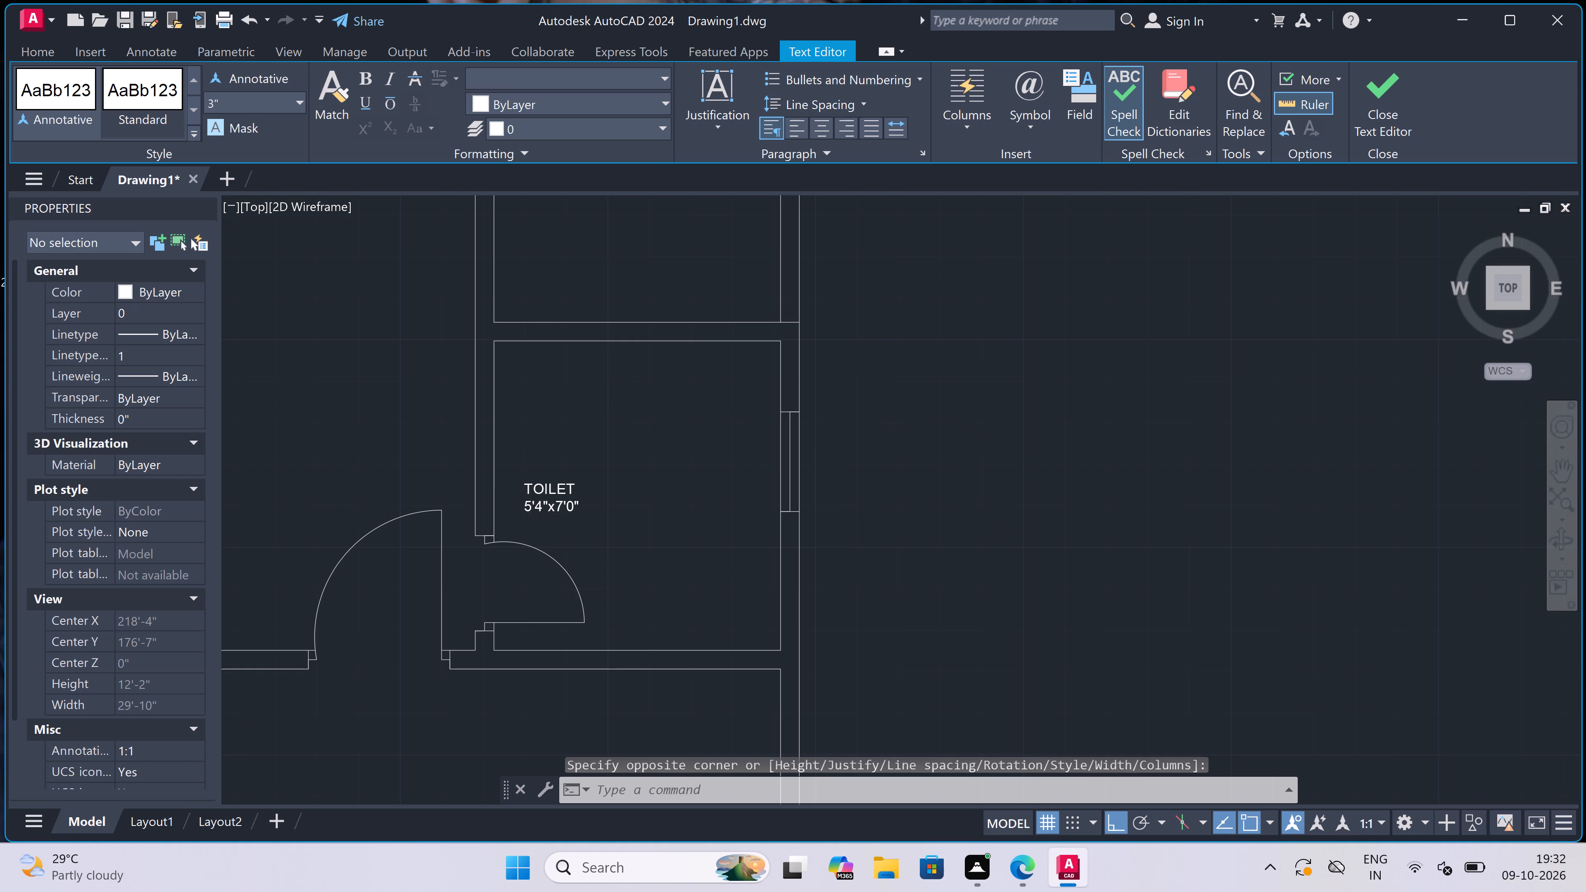
scroll(639, 408, down, 2)
scroll(647, 329, up, 3)
key(space)
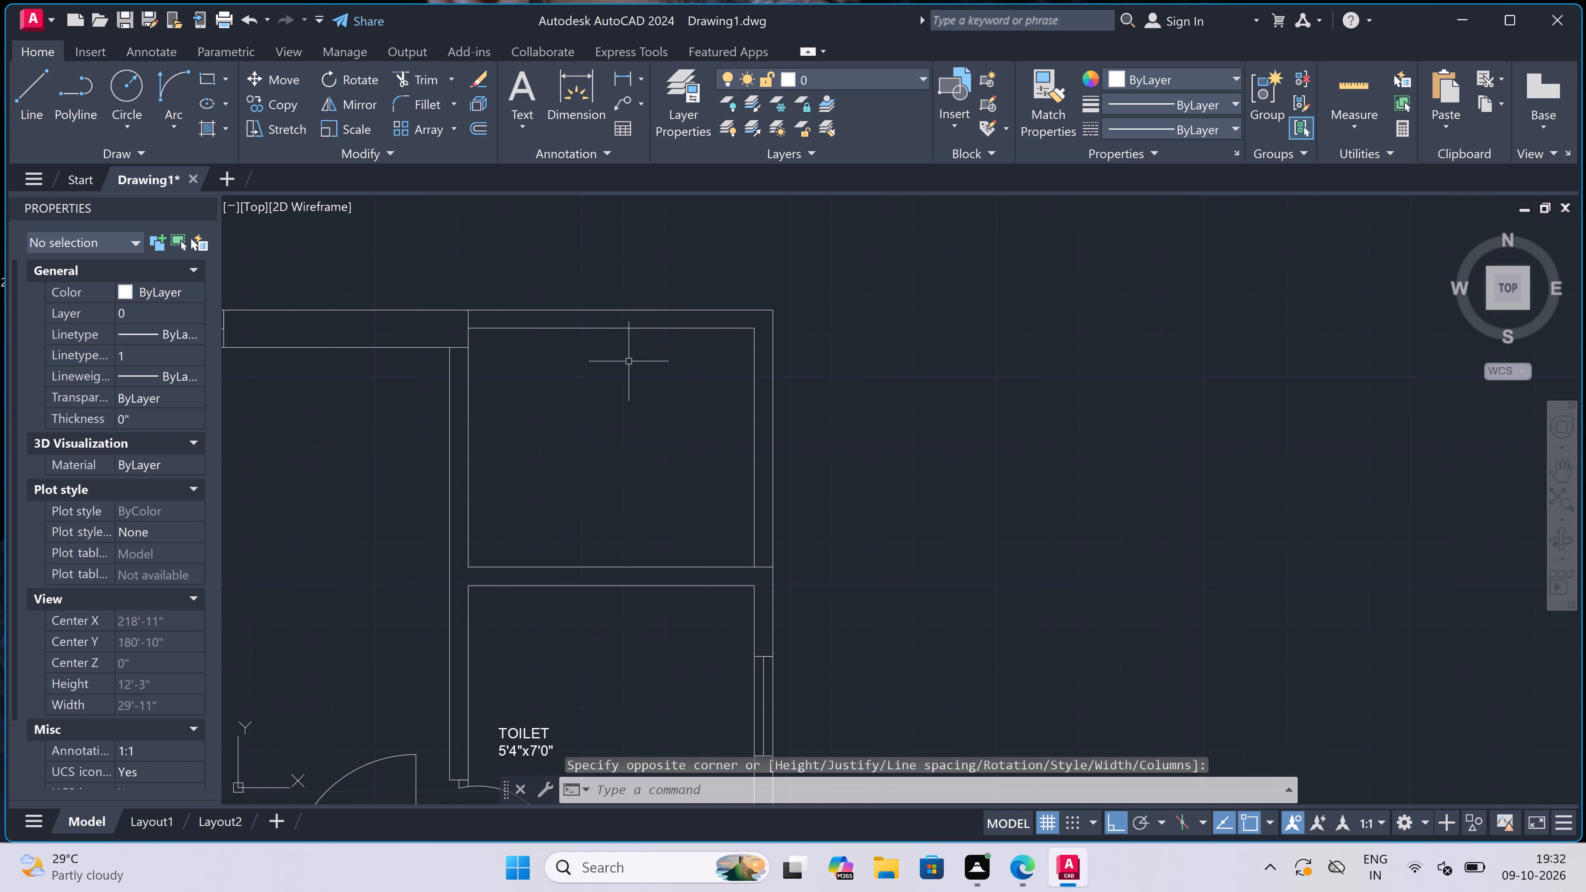
drag(522, 425, 528, 425)
click(943, 477)
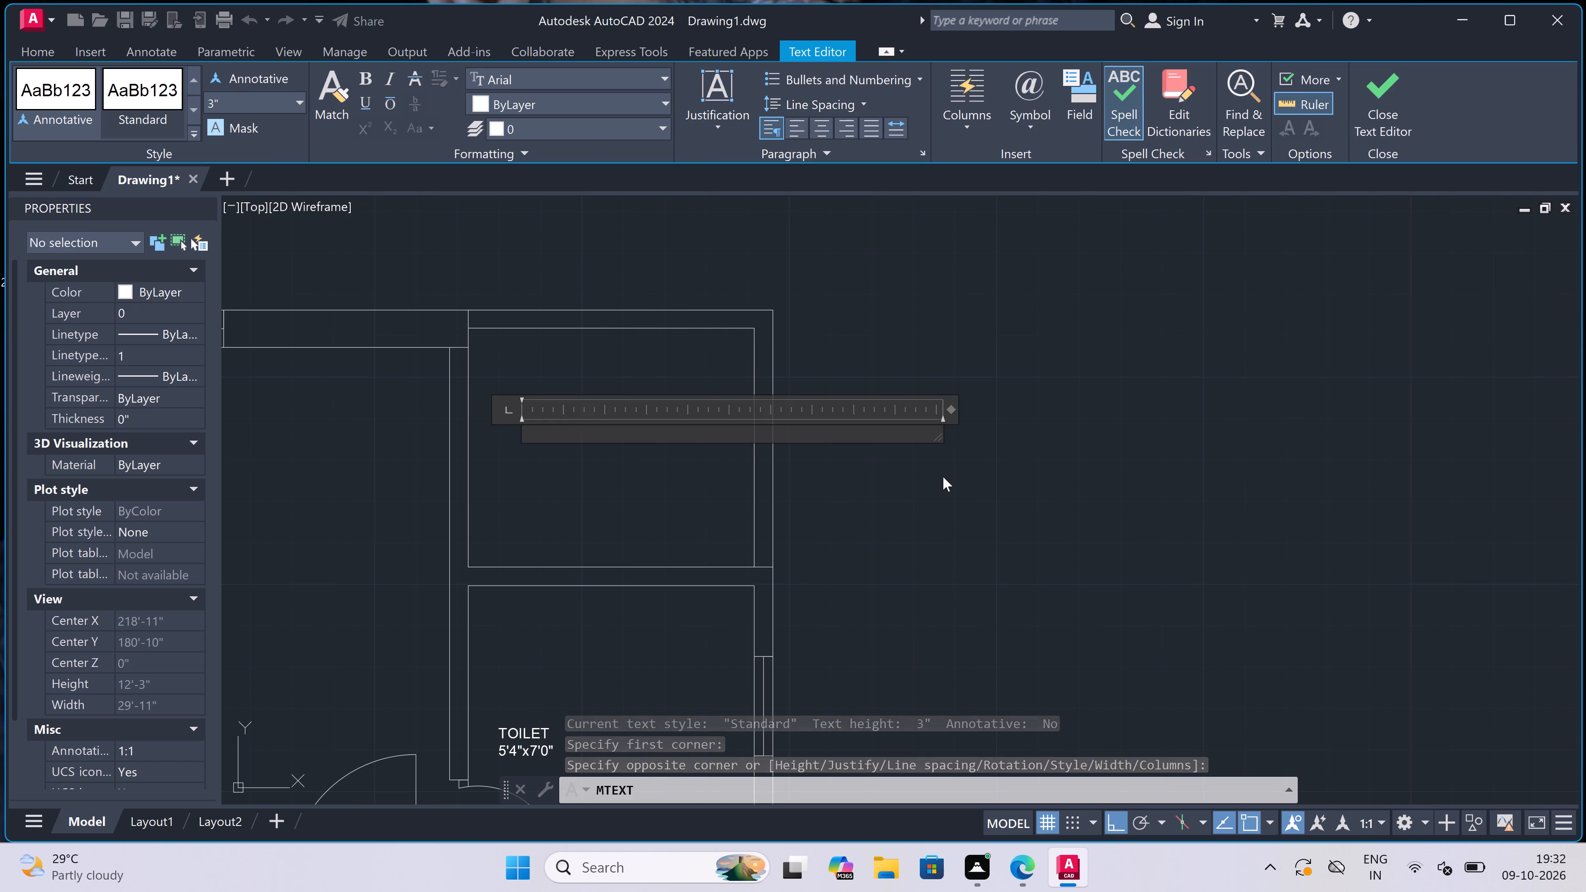
text(REAR)
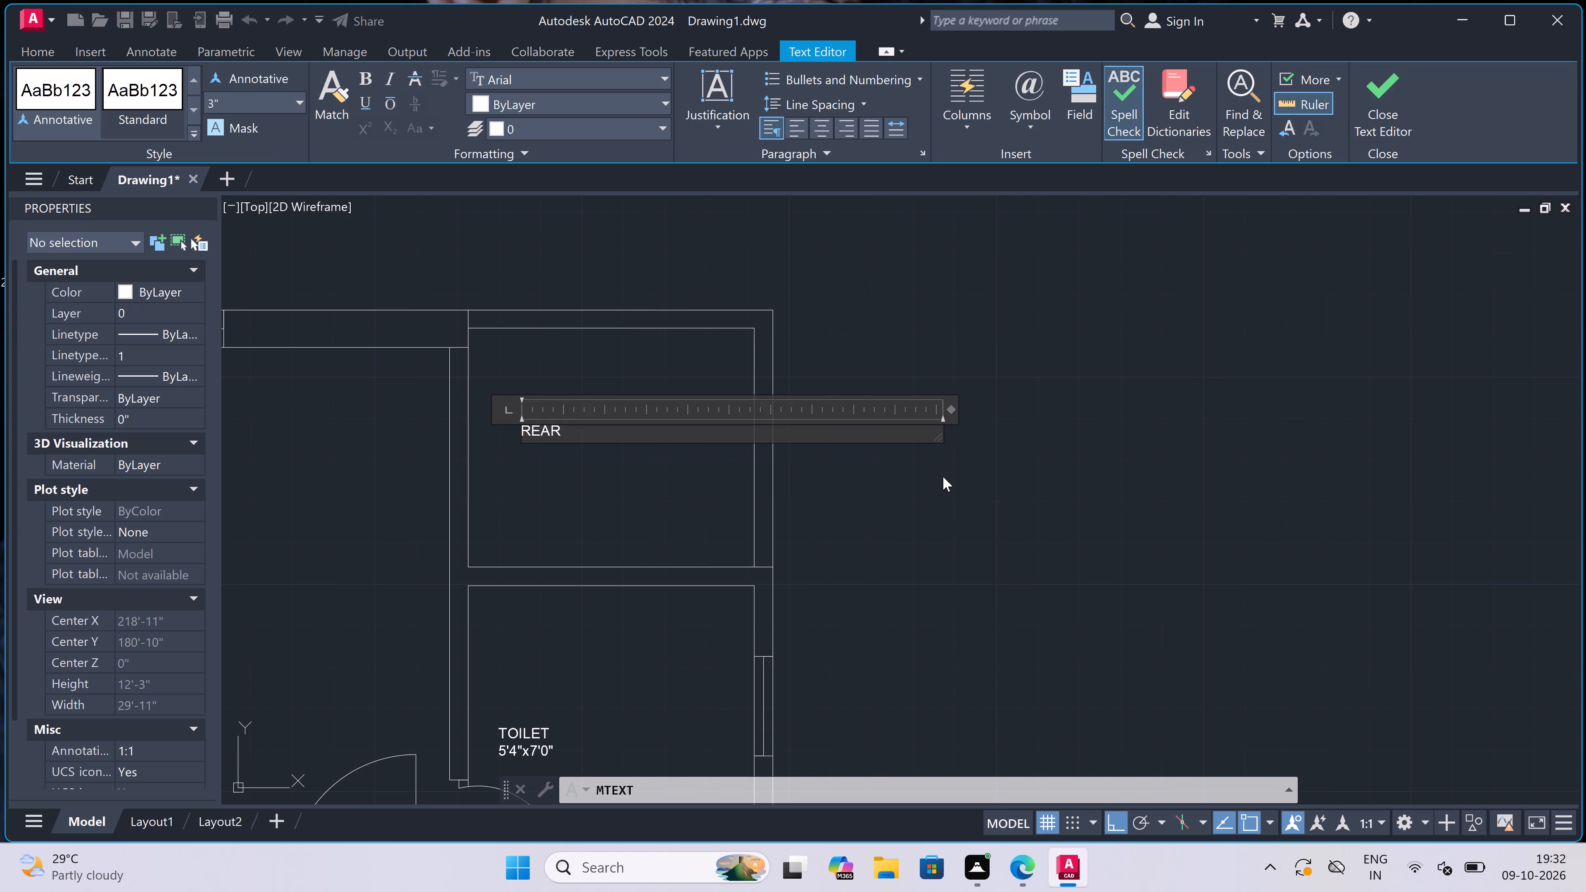
key(space)
text(OPEN)
key(Return)
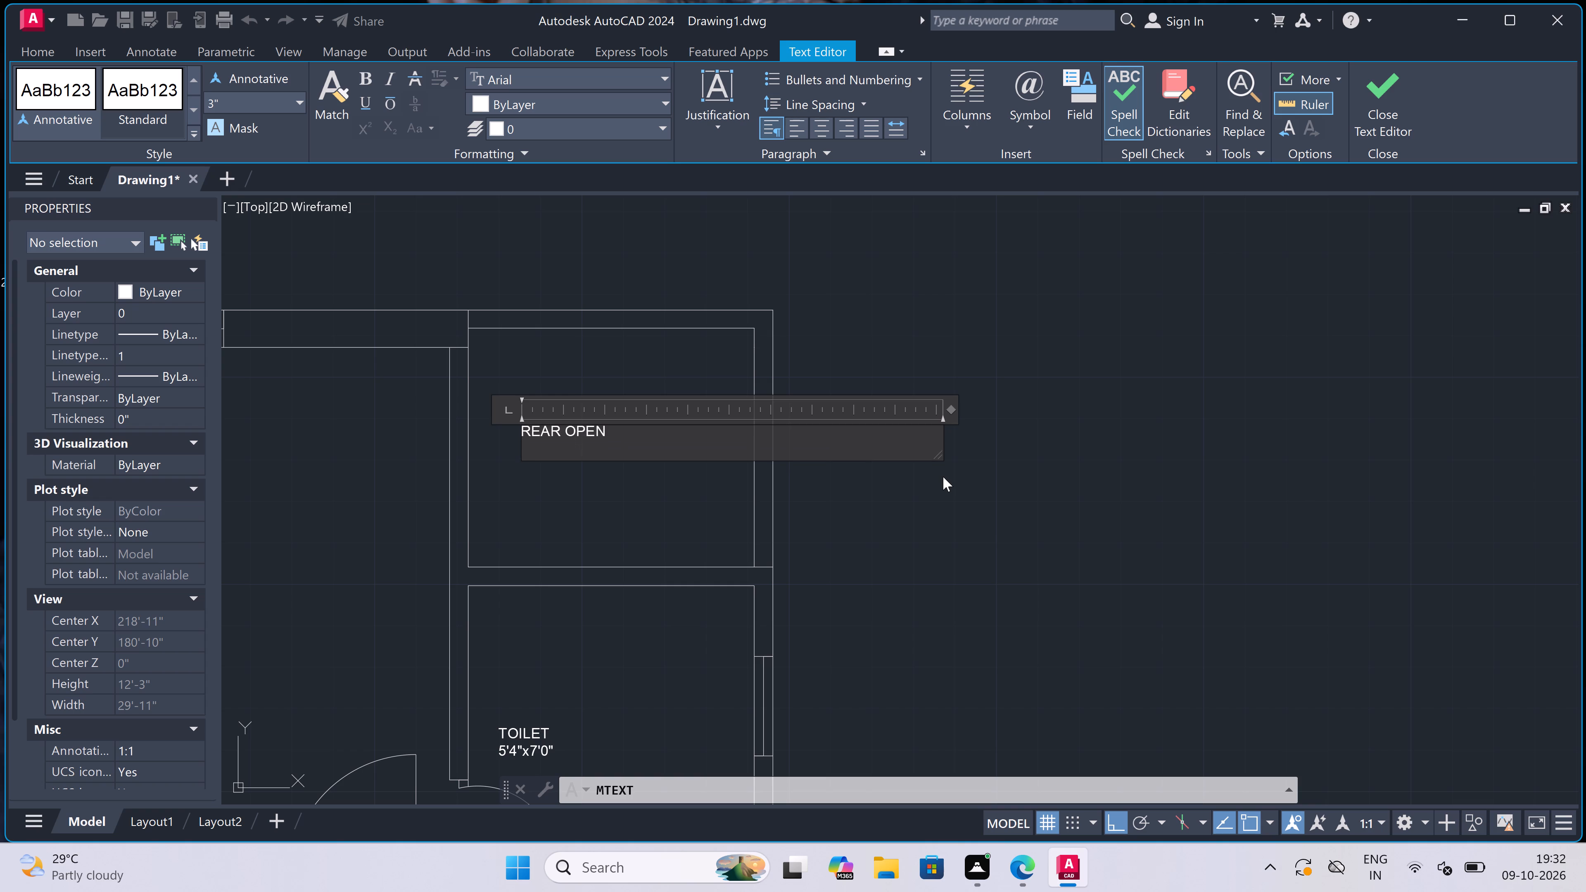
text(5'9)
text("x)
text(4')
key(5)
key(shift+quotedbl)
click(632, 485)
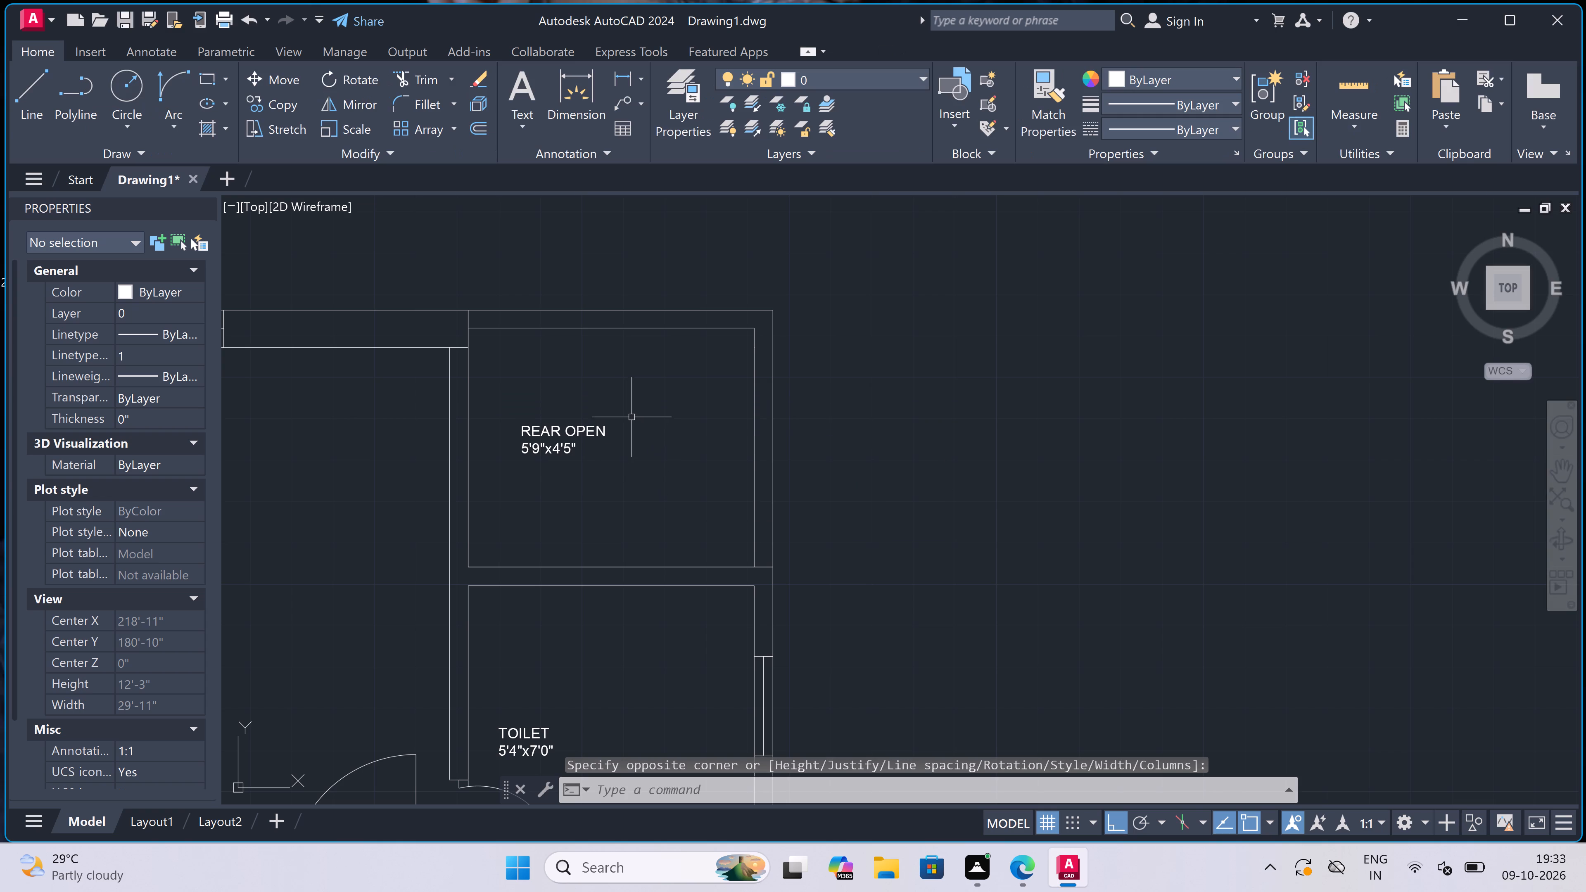
Draw window lines in the wall between the upper bedroom and the rear open space: across its lower end, then along its middle to the upper wall.
scroll(643, 408, down, 3)
scroll(588, 410, up, 3)
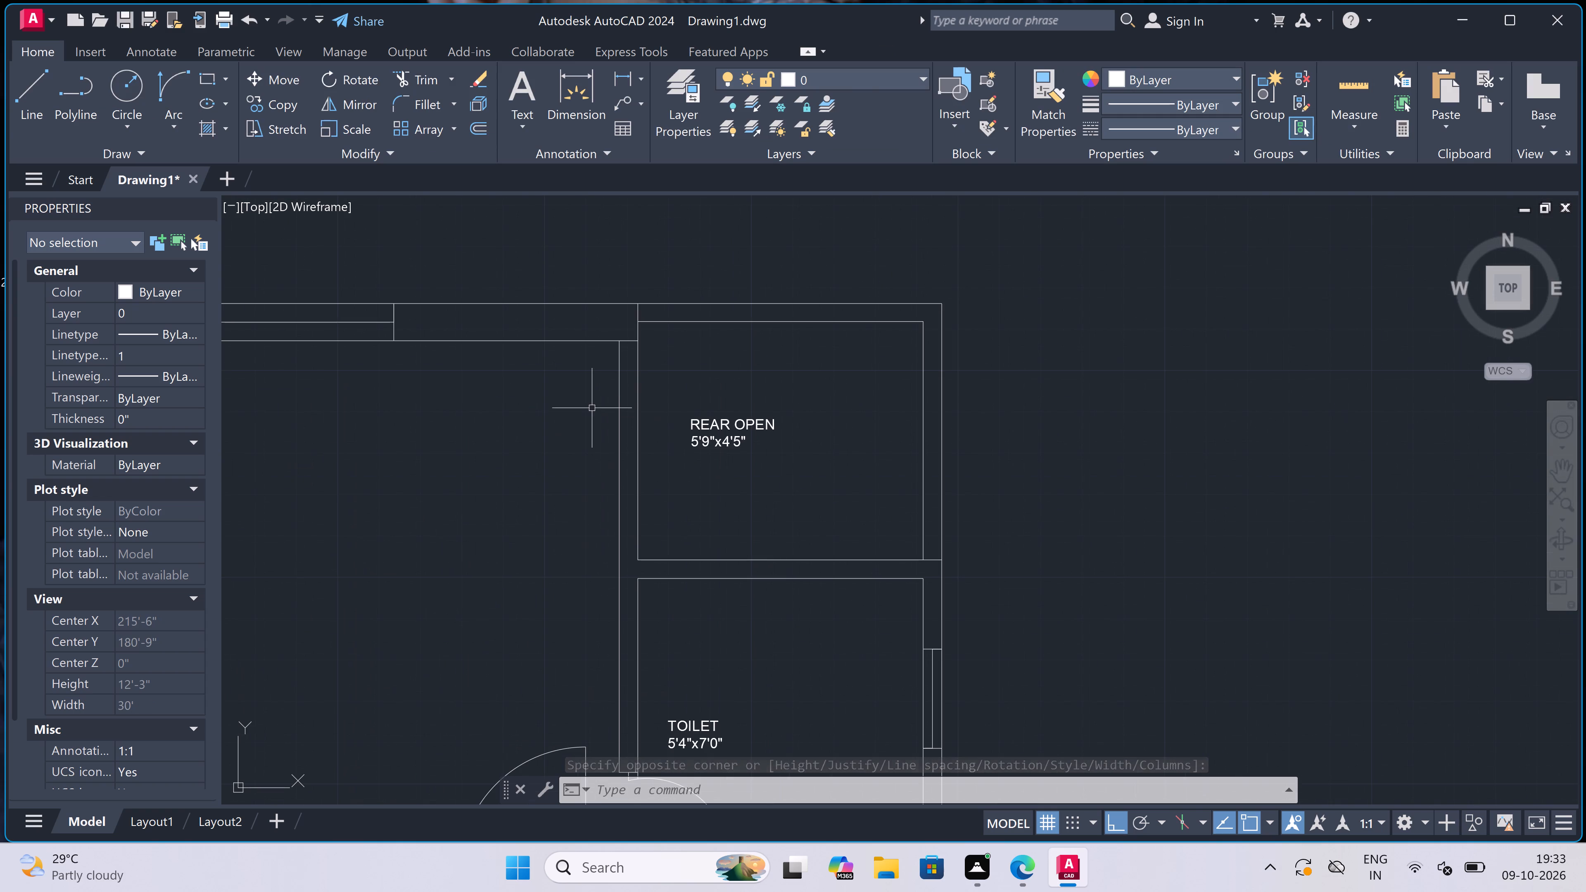
key(l)
key(space)
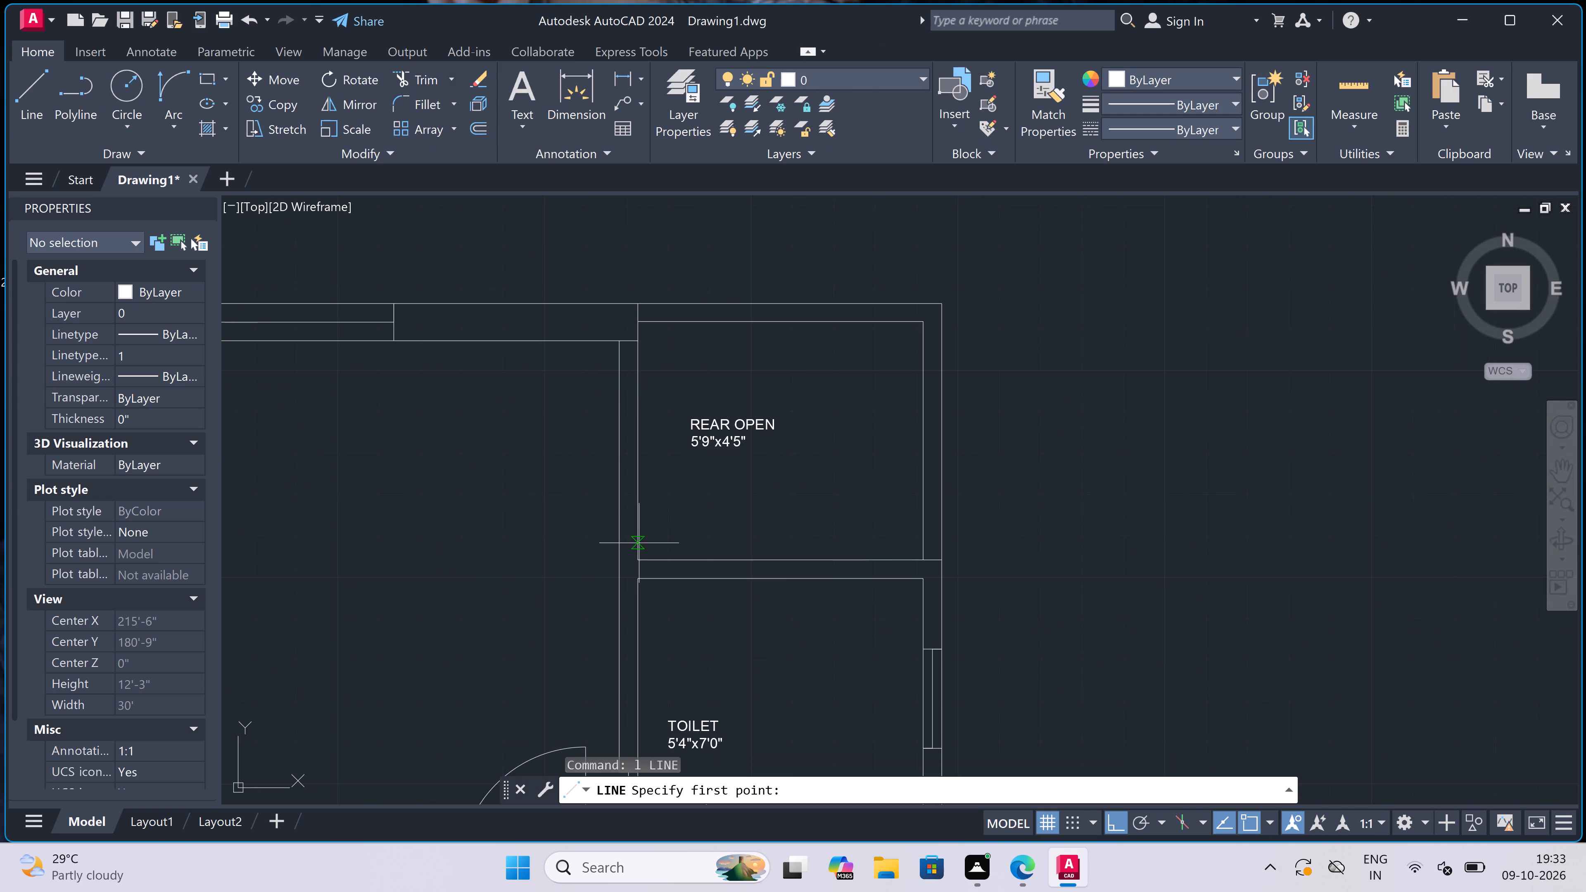
scroll(637, 546, up, 1)
click(637, 568)
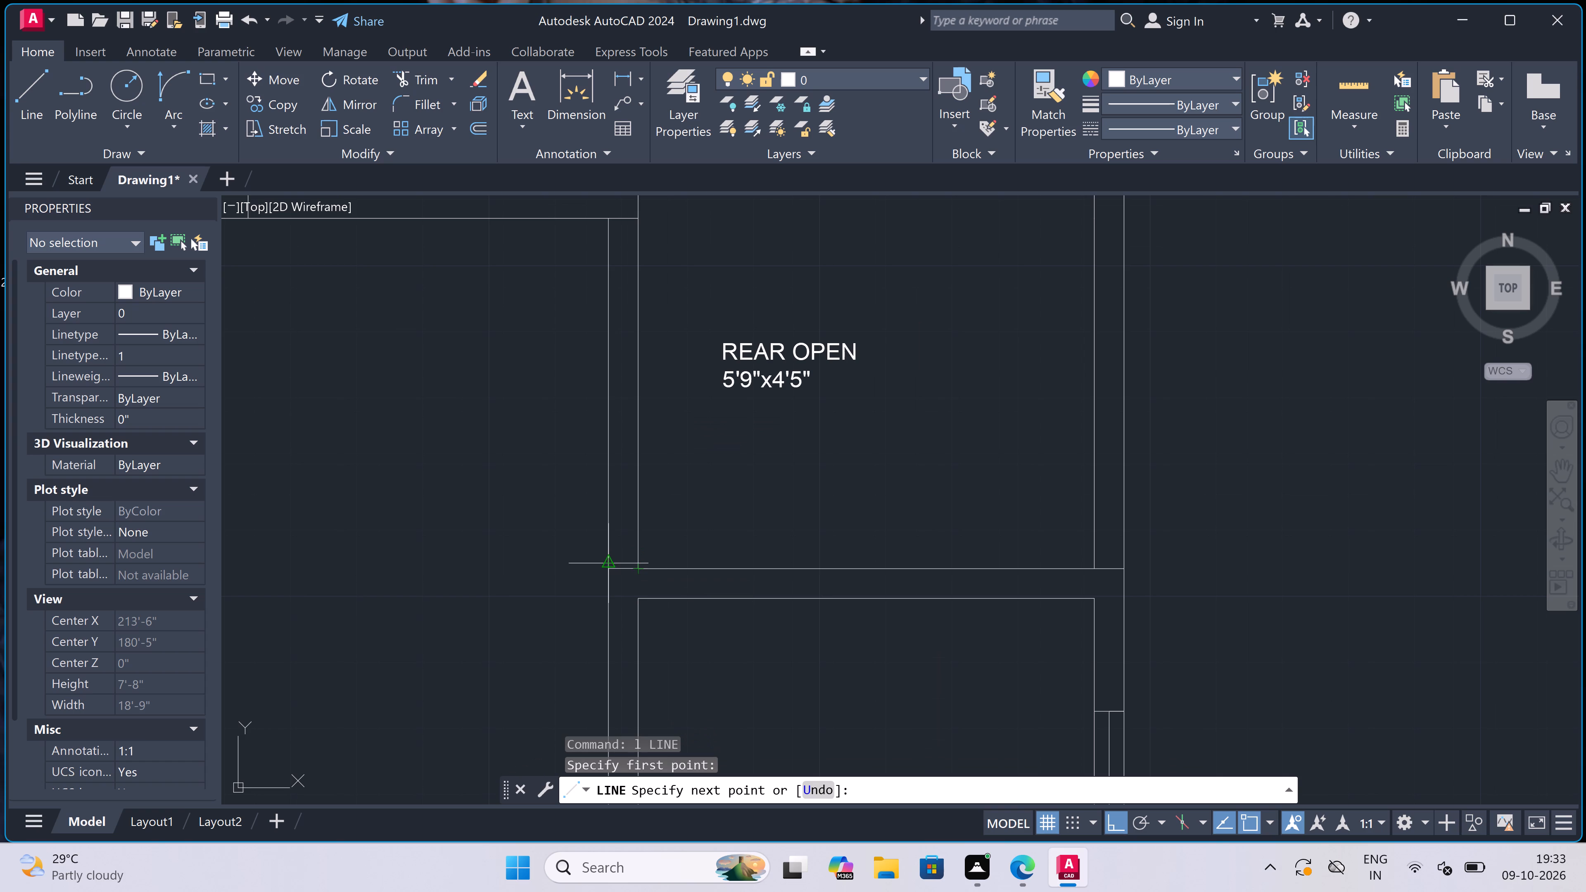
scroll(603, 564, up, 2)
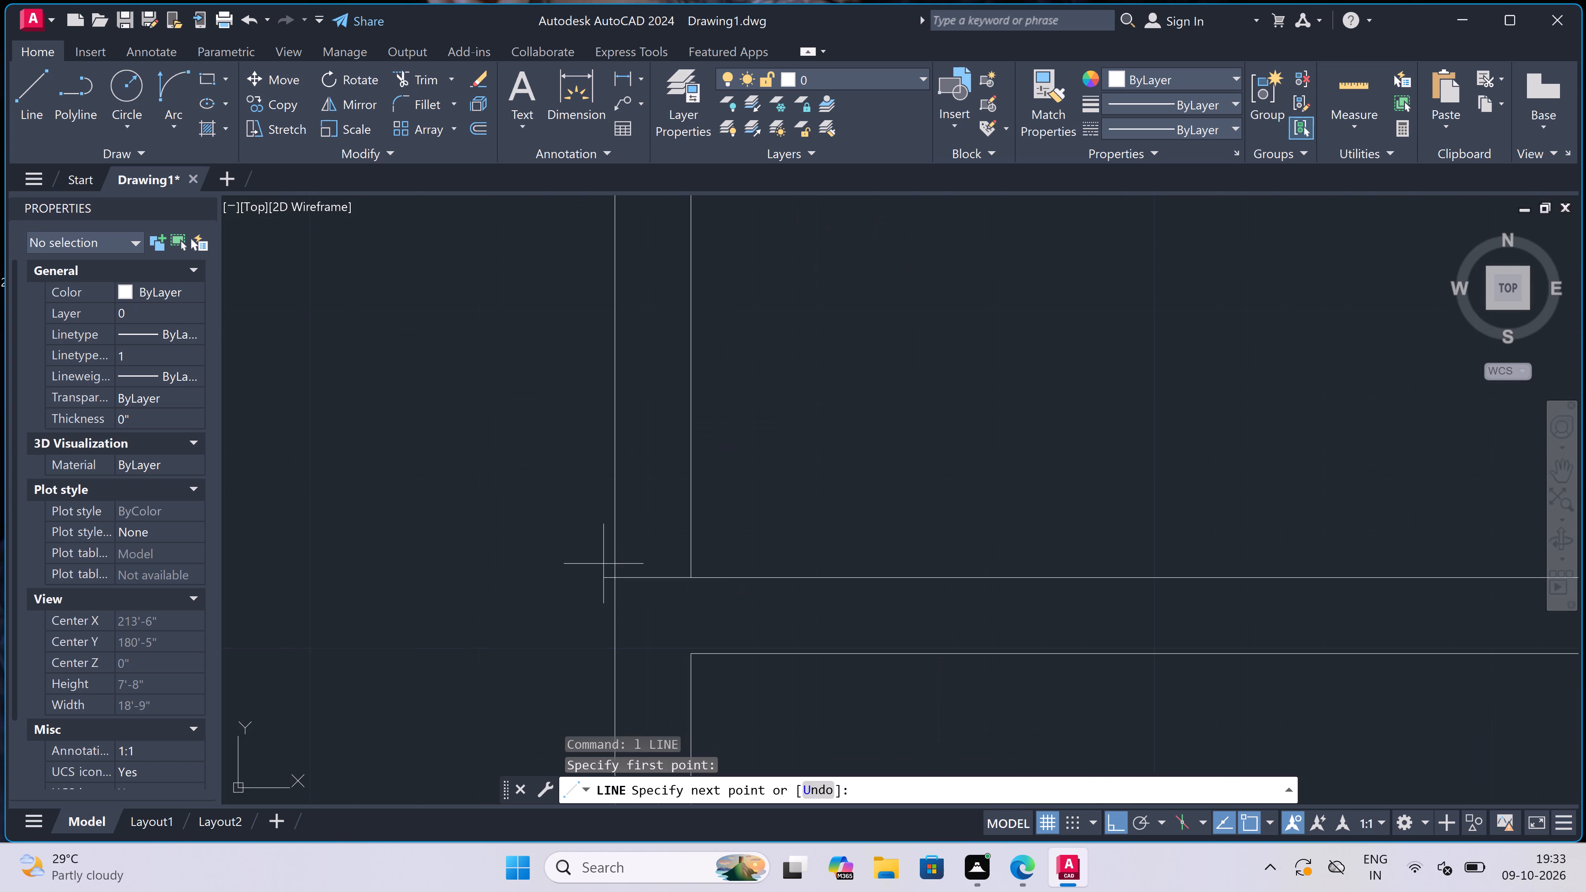
click(621, 579)
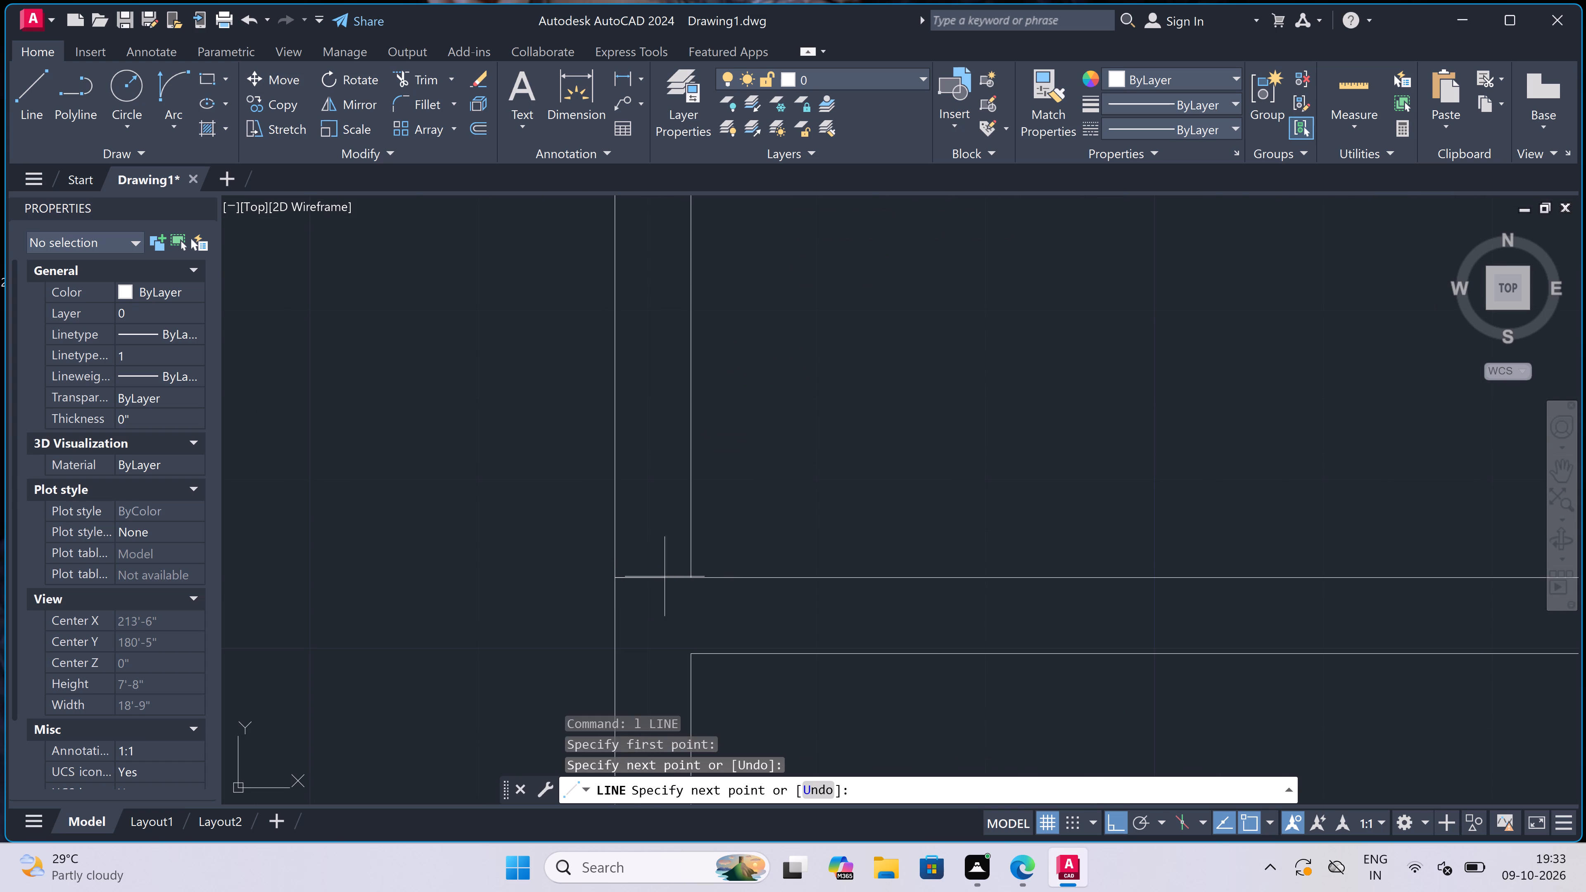
click(655, 575)
scroll(655, 575, down, 4)
scroll(664, 425, up, 3)
click(629, 478)
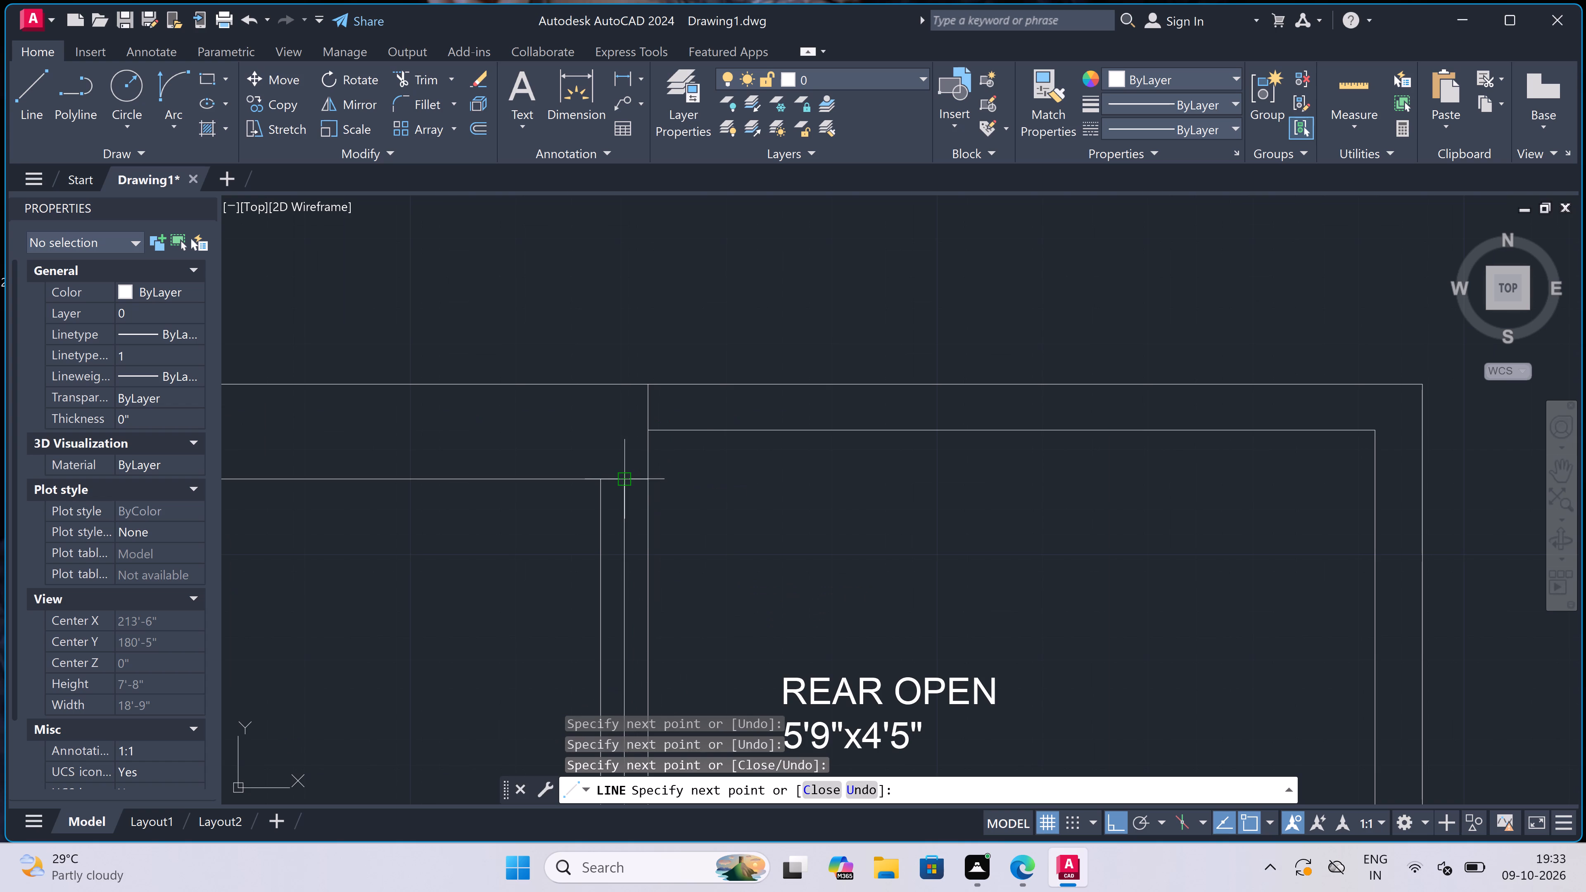
key(Escape)
Draw a 2' wide window with a middle line and two end lines in the wall between the rear open space and the toilet.
scroll(639, 463, down, 4)
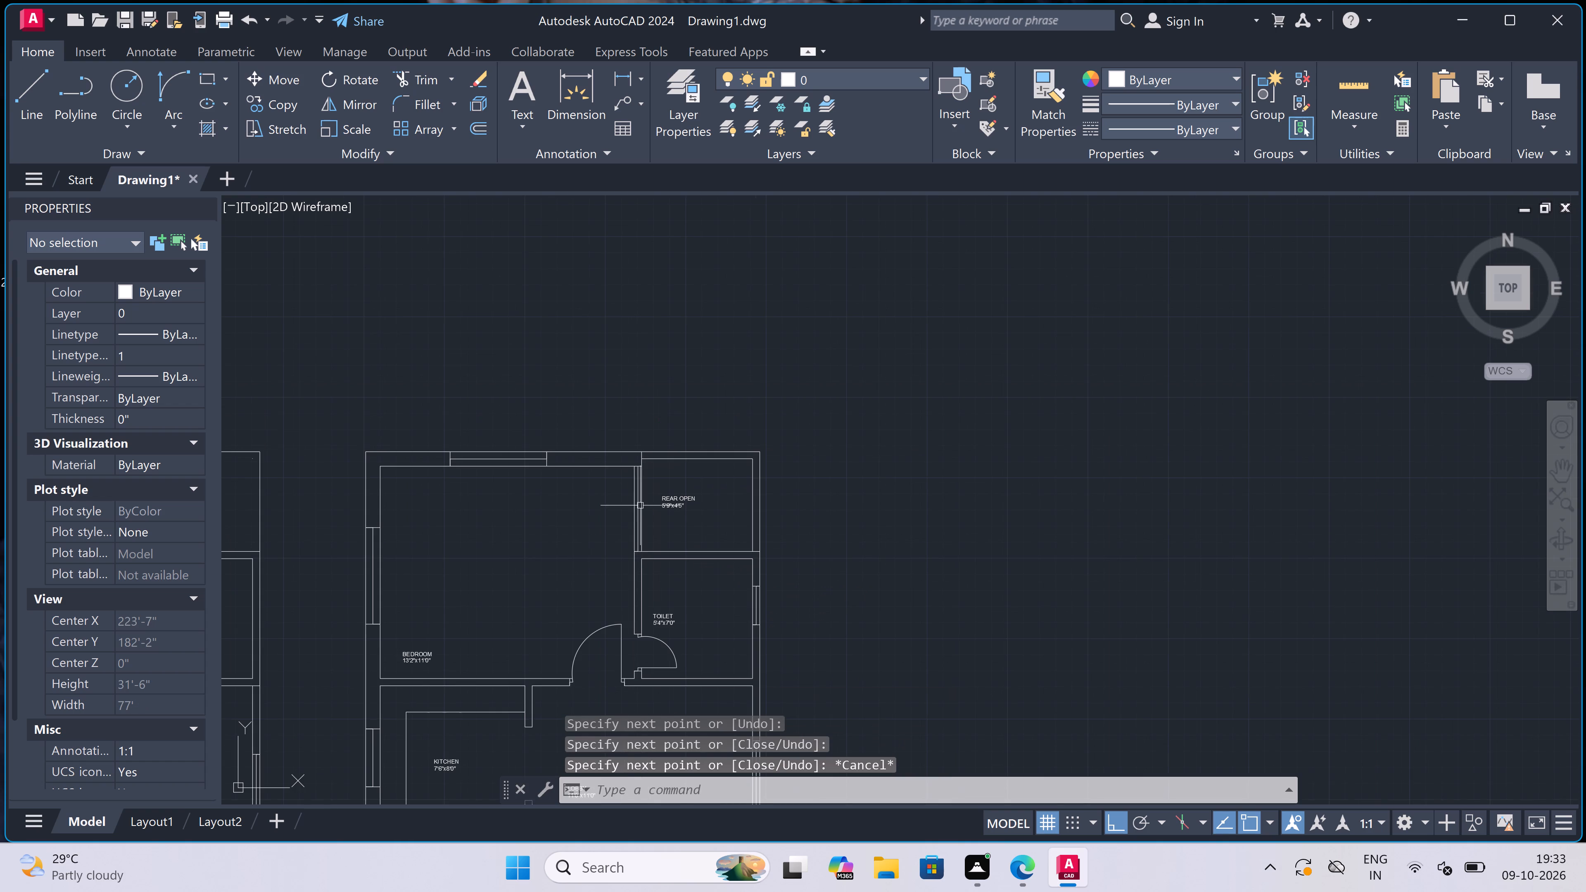
scroll(660, 557, up, 2)
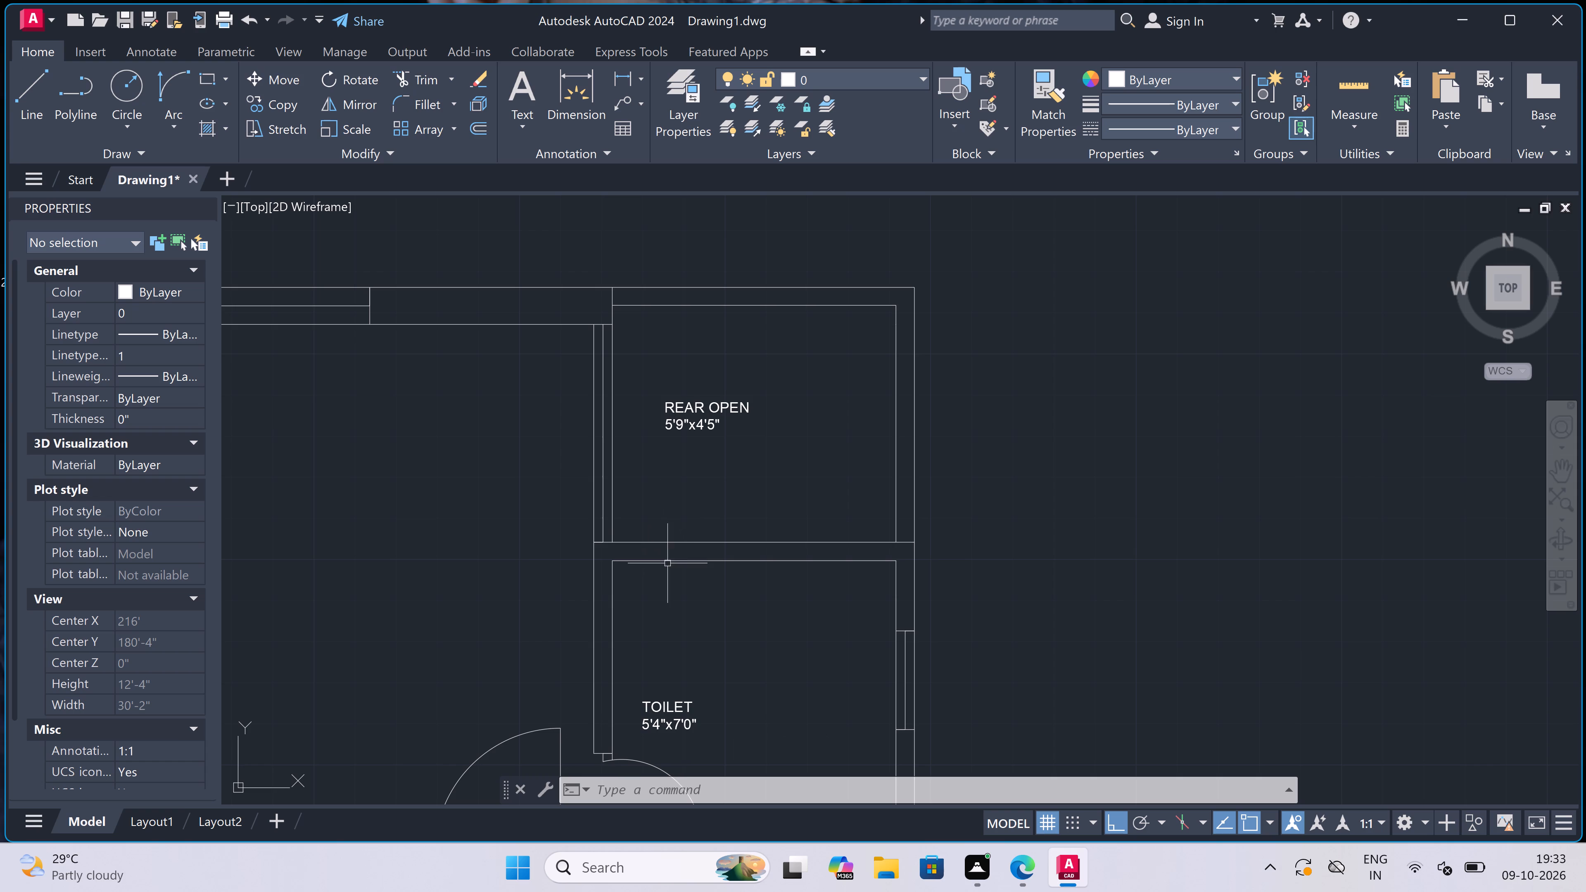
key(space)
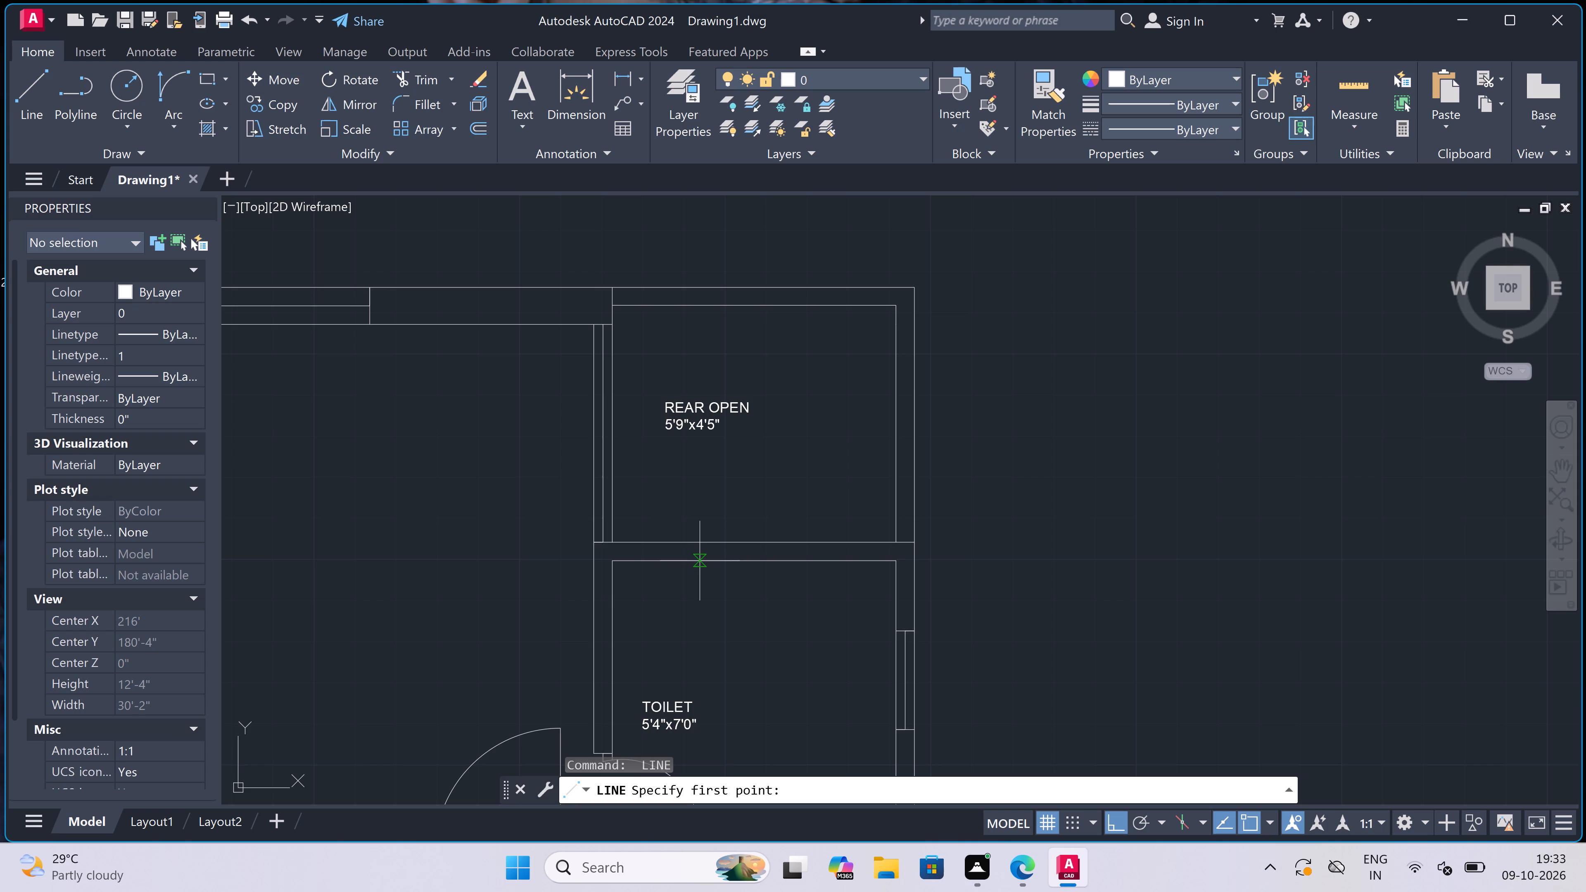
scroll(702, 563, up, 1)
click(664, 558)
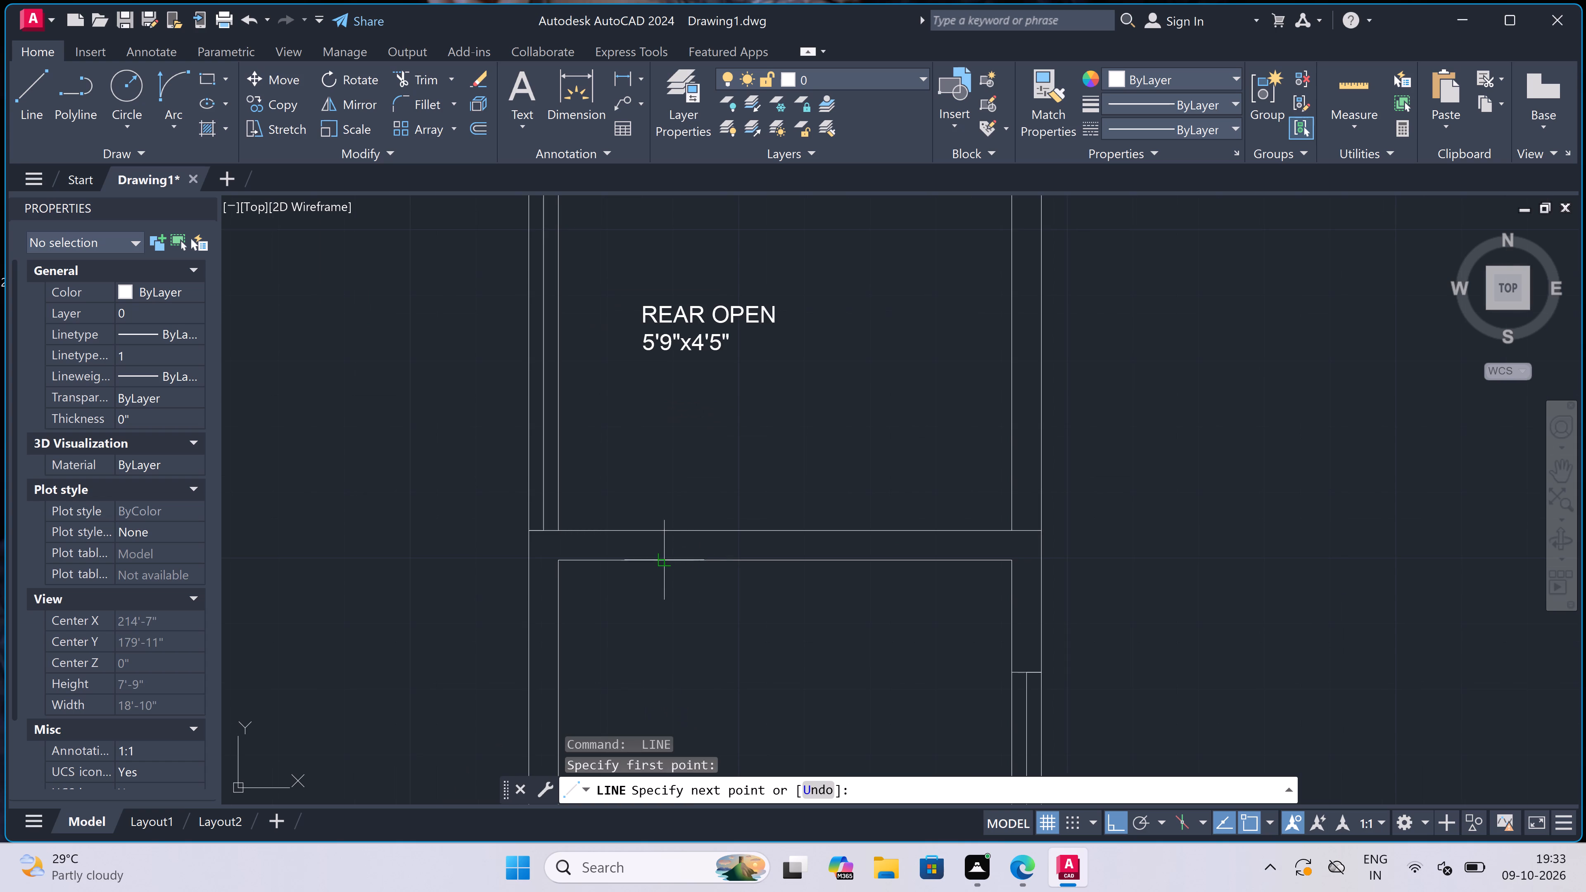
click(664, 532)
click(662, 546)
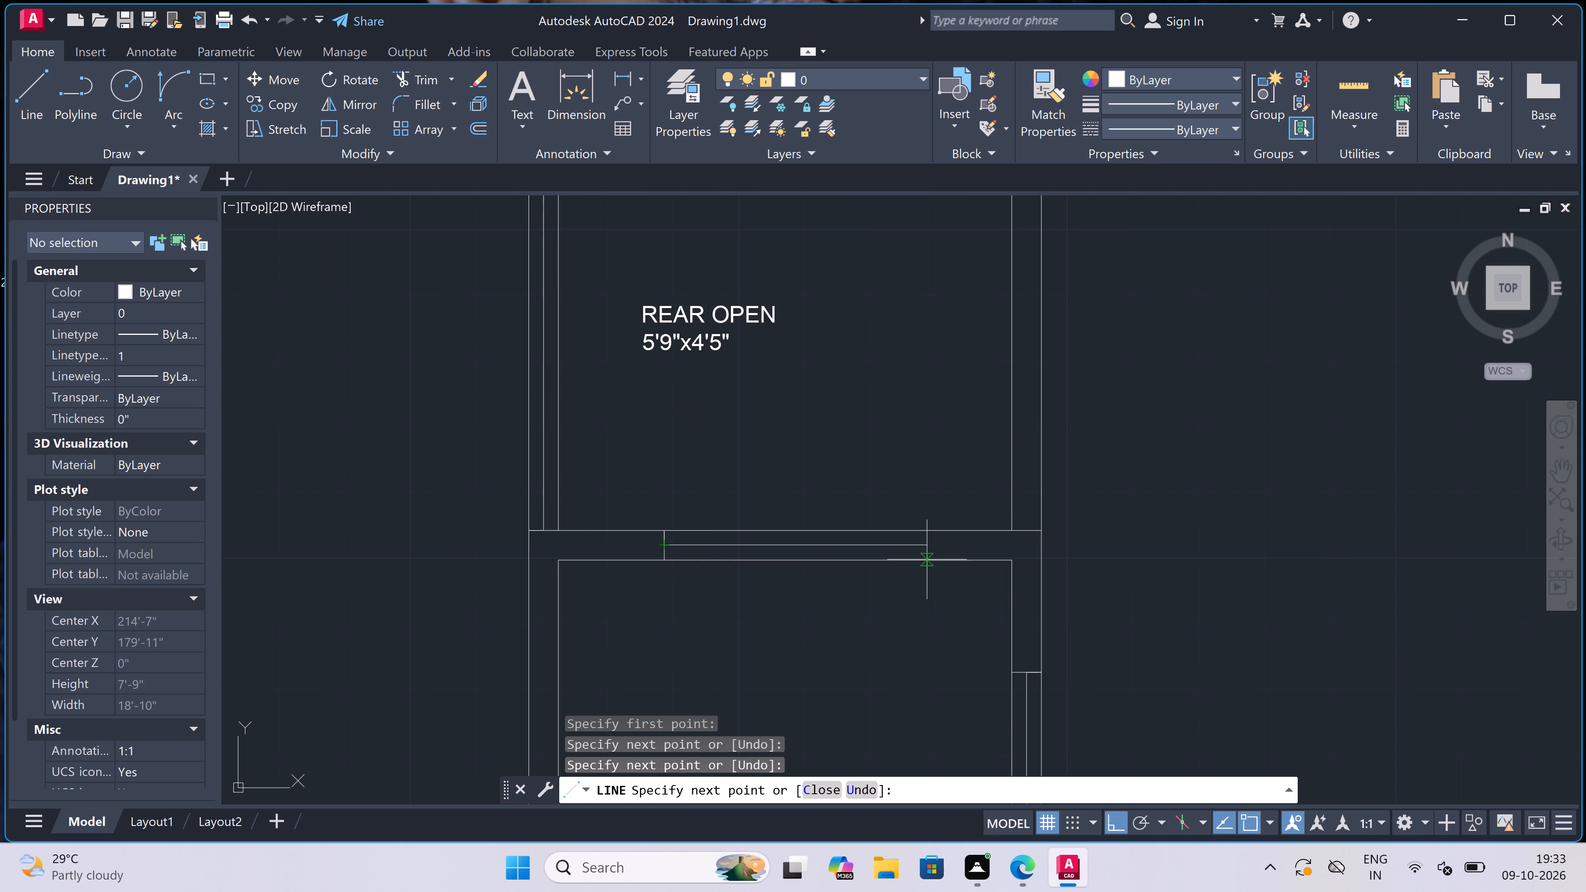
text(2')
key(space)
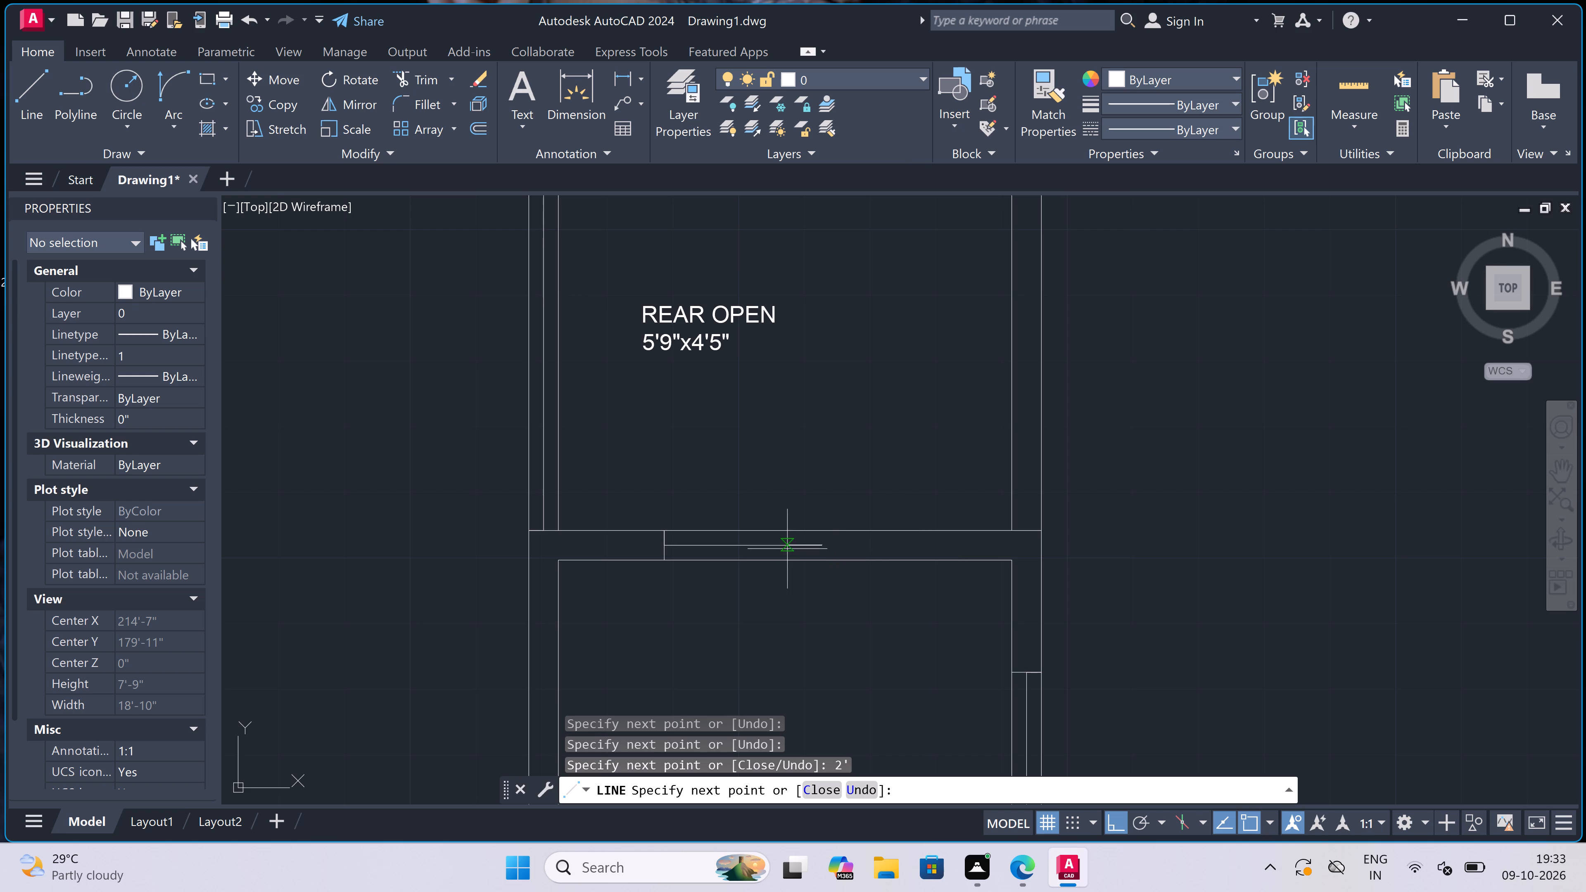
scroll(825, 542, up, 2)
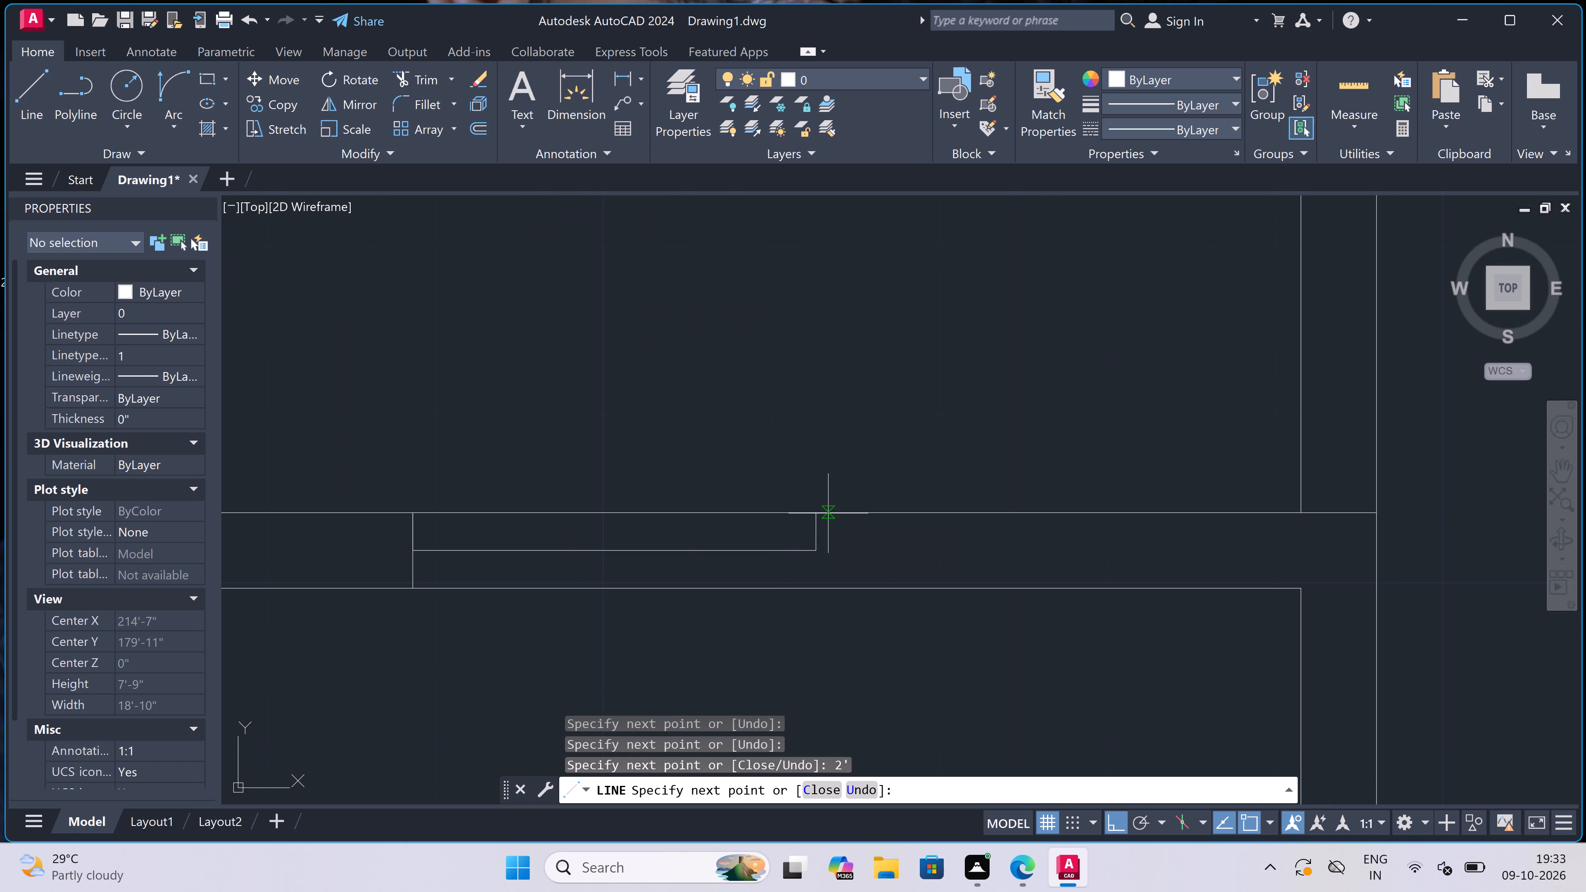
click(814, 508)
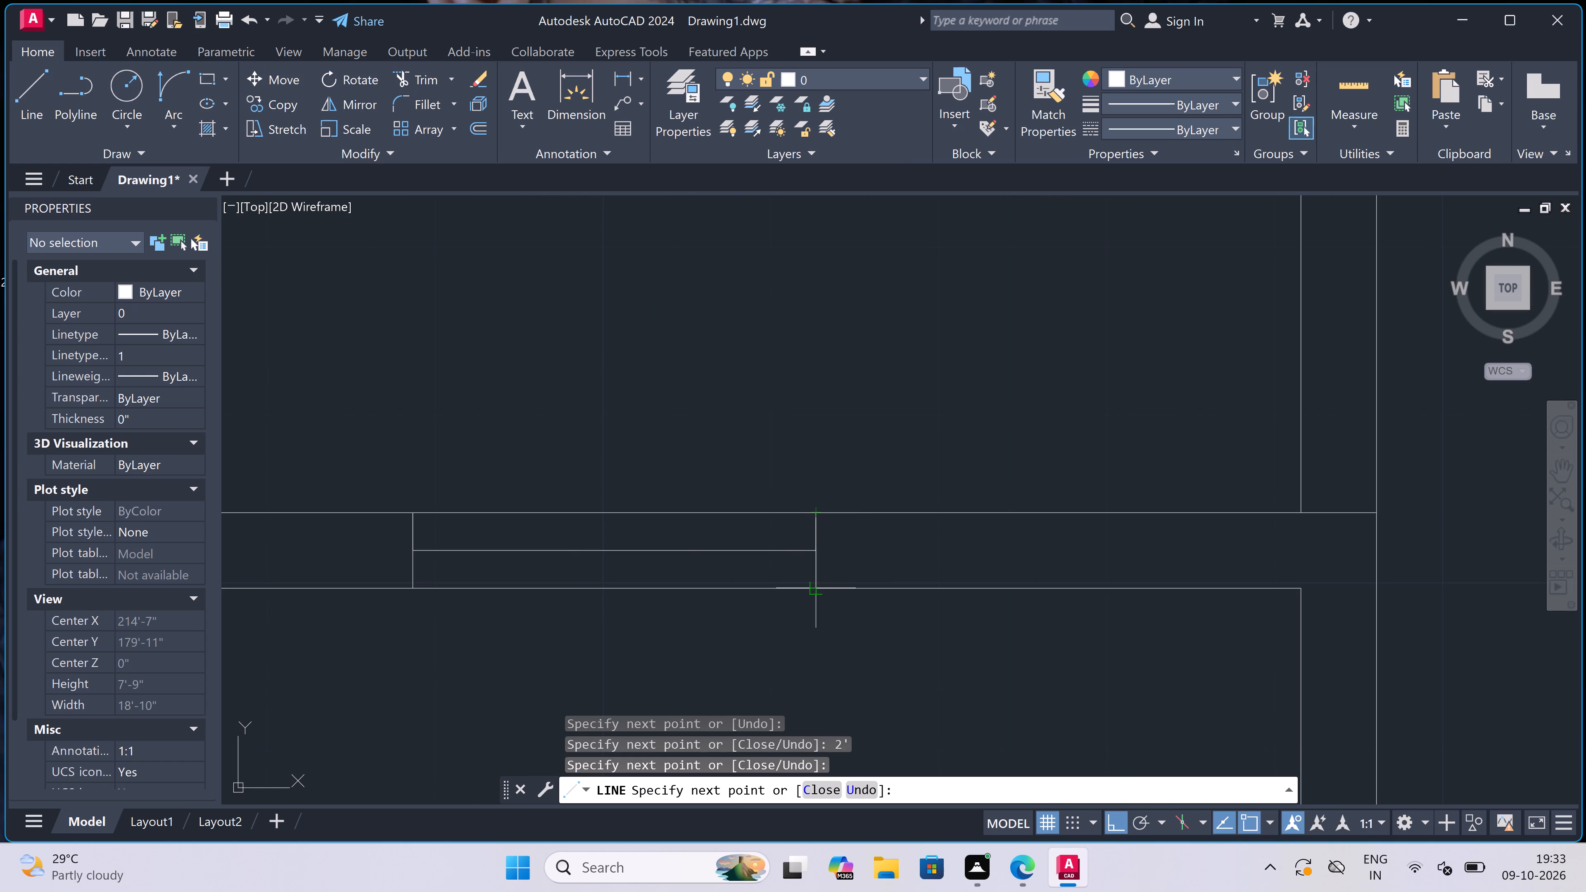
click(811, 584)
key(Escape)
Erase the window lines in the outer side wall of the 5'4"x7'0" toilet.
scroll(743, 498, down, 5)
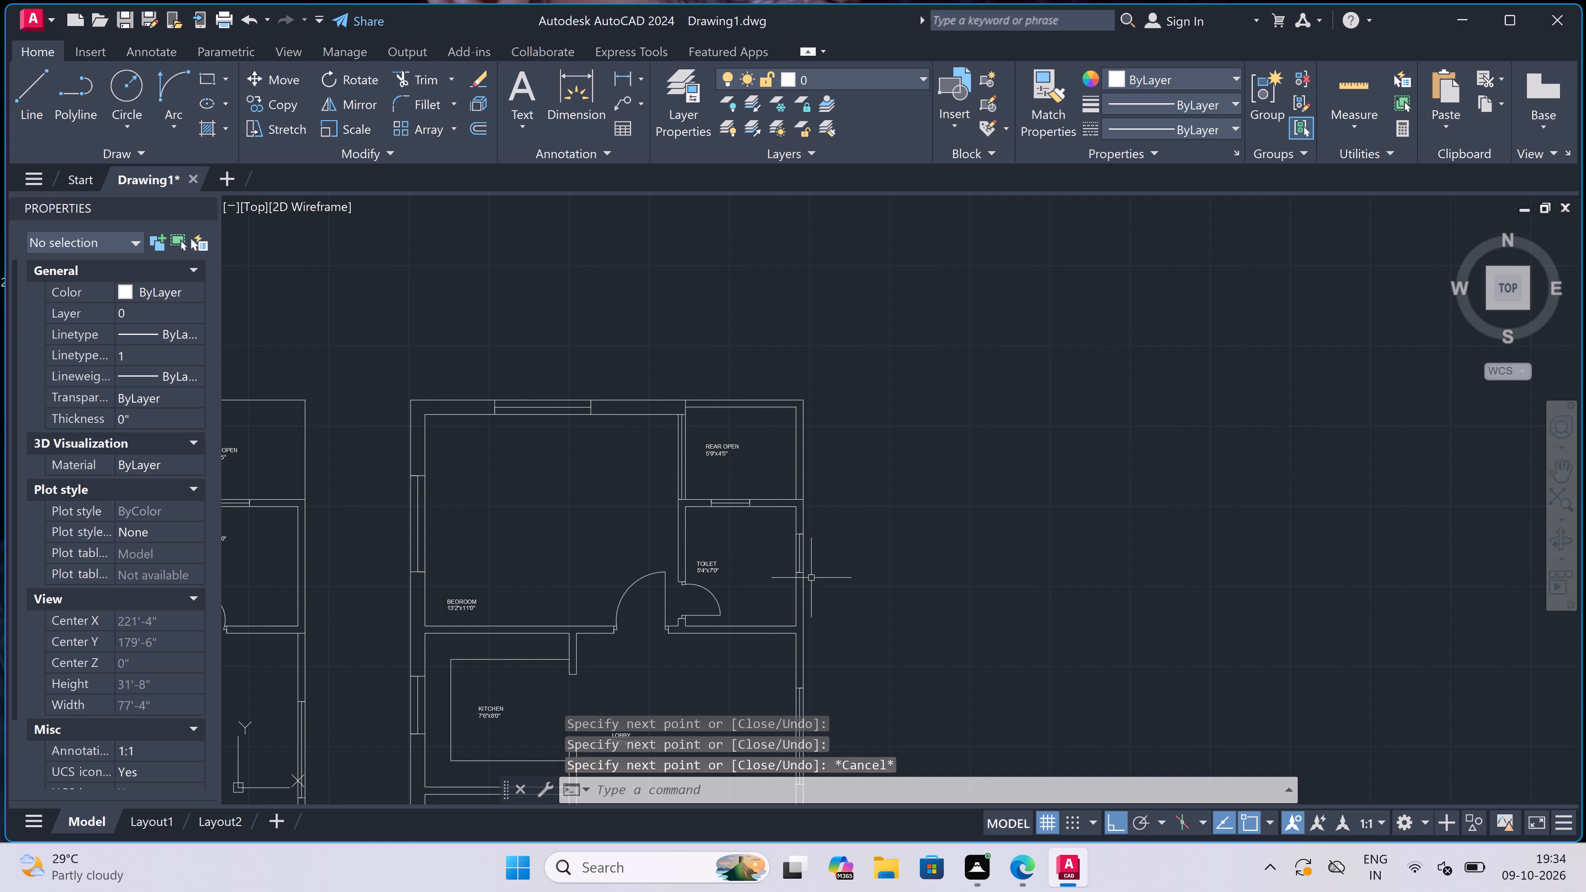
scroll(802, 563, up, 4)
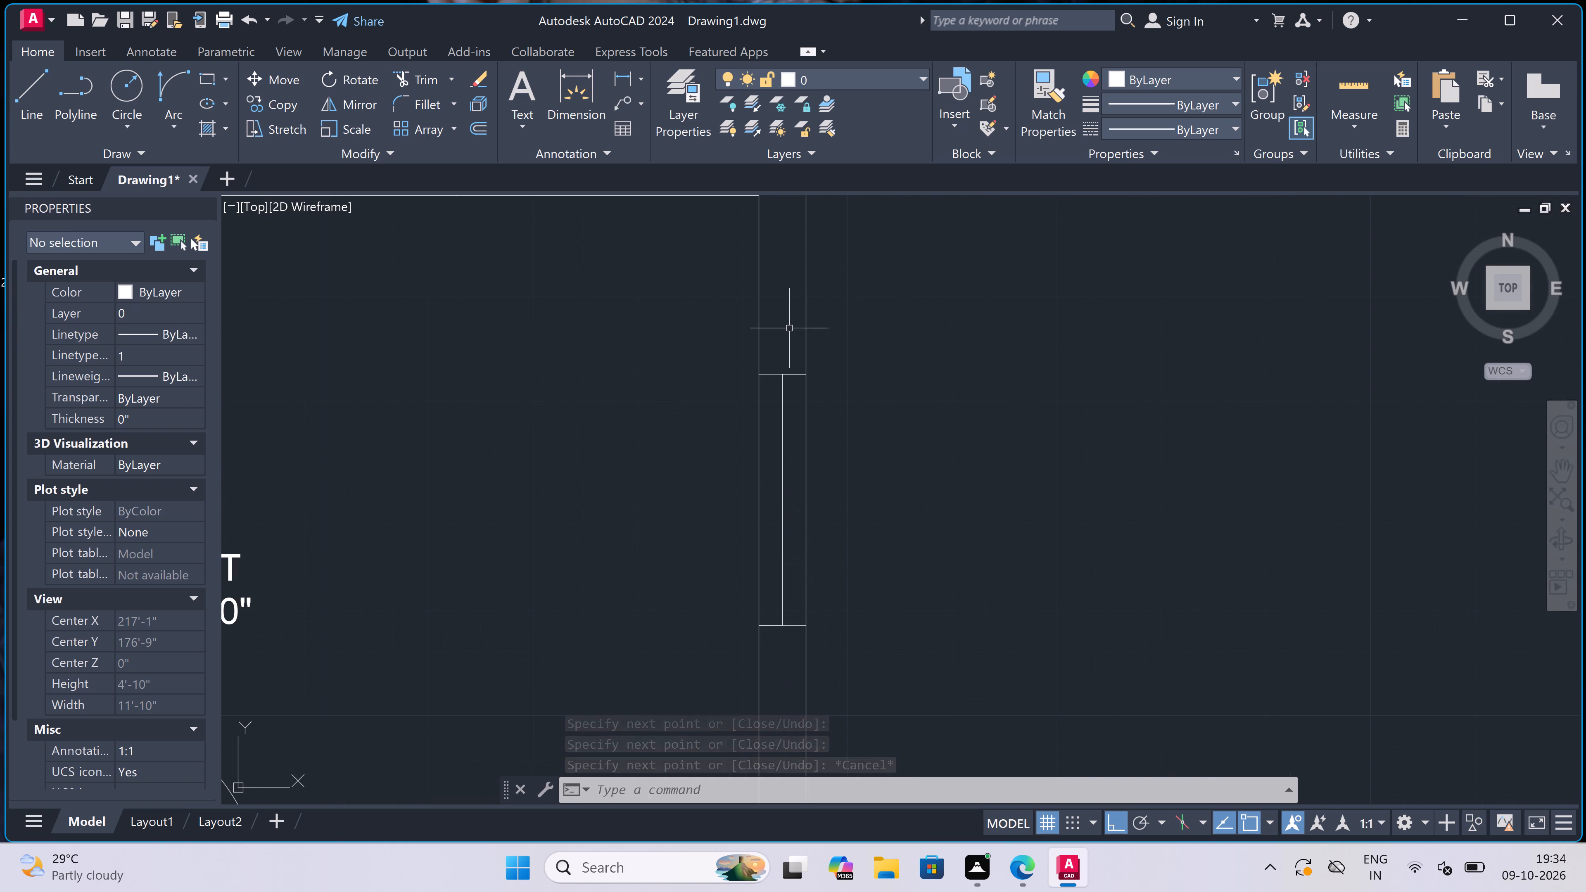
click(789, 328)
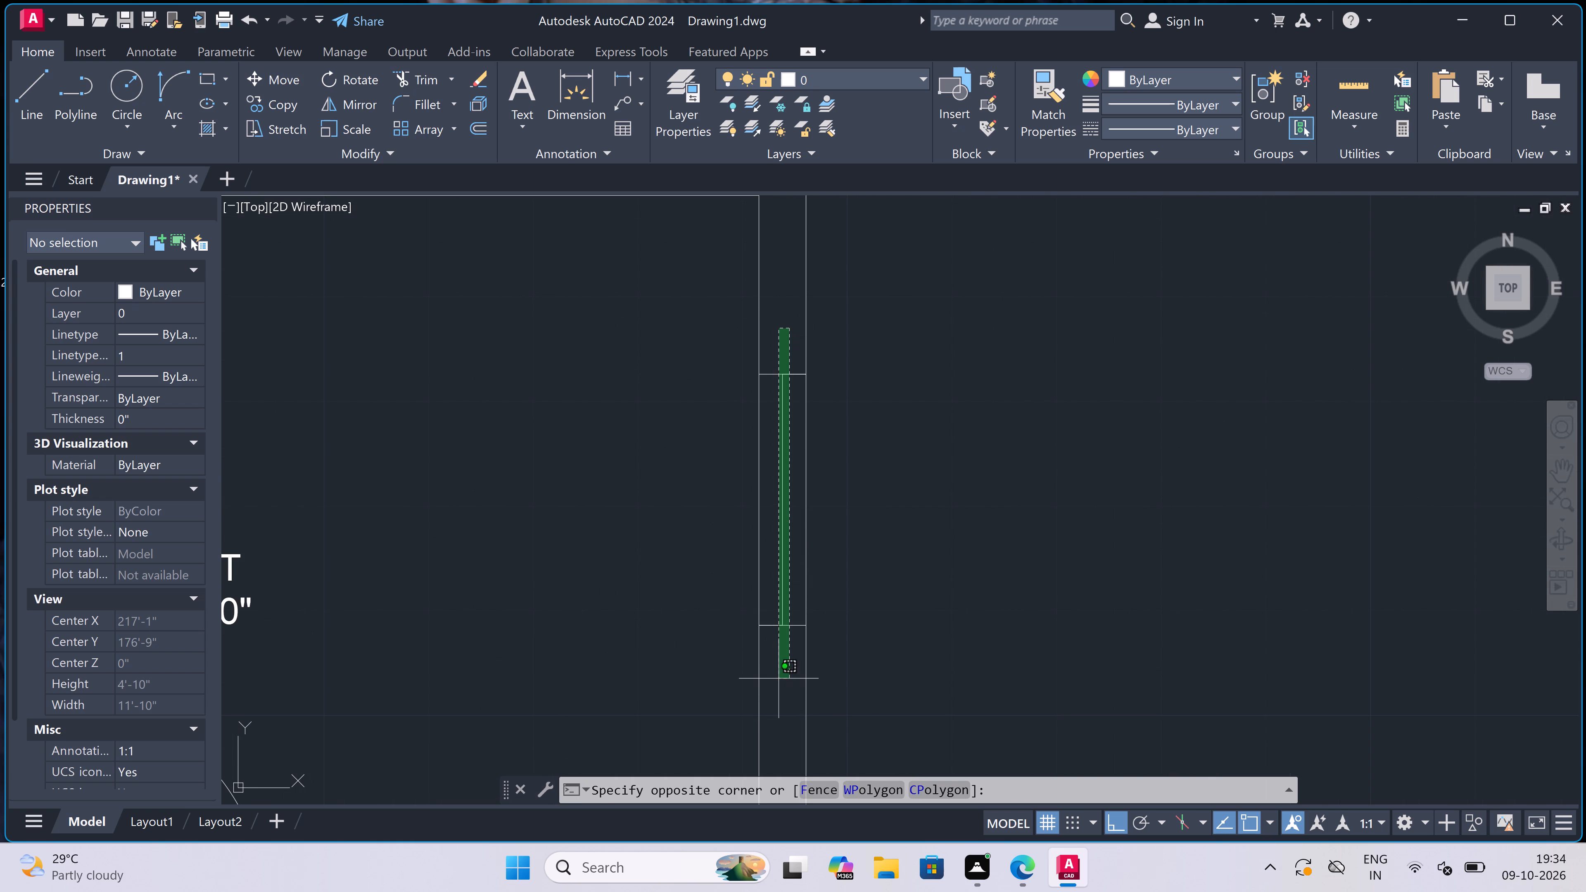
click(779, 677)
key(Delete)
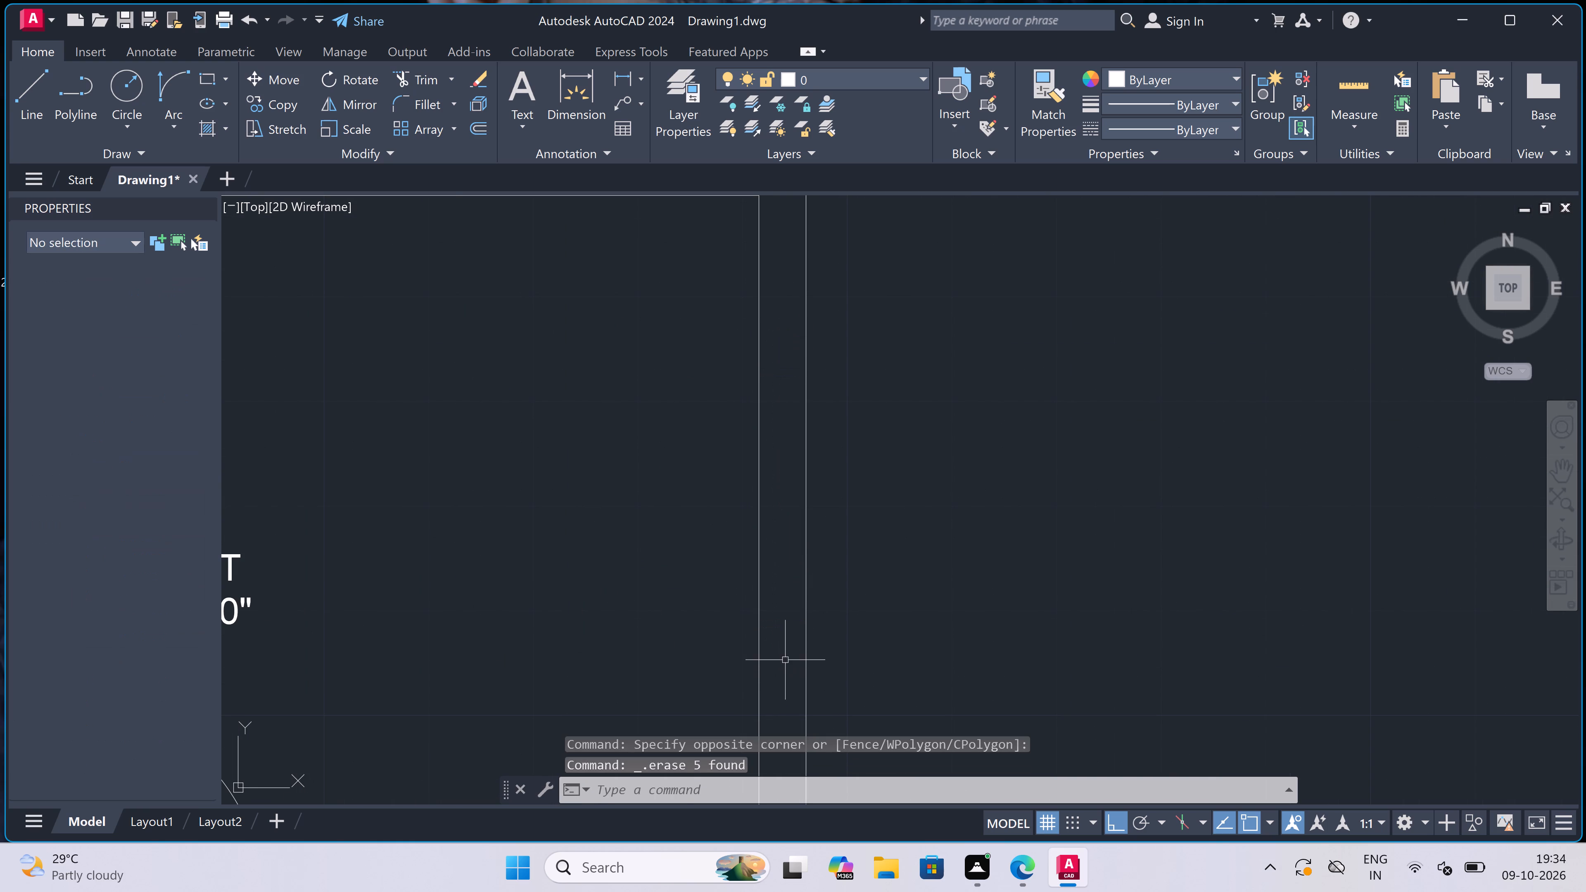
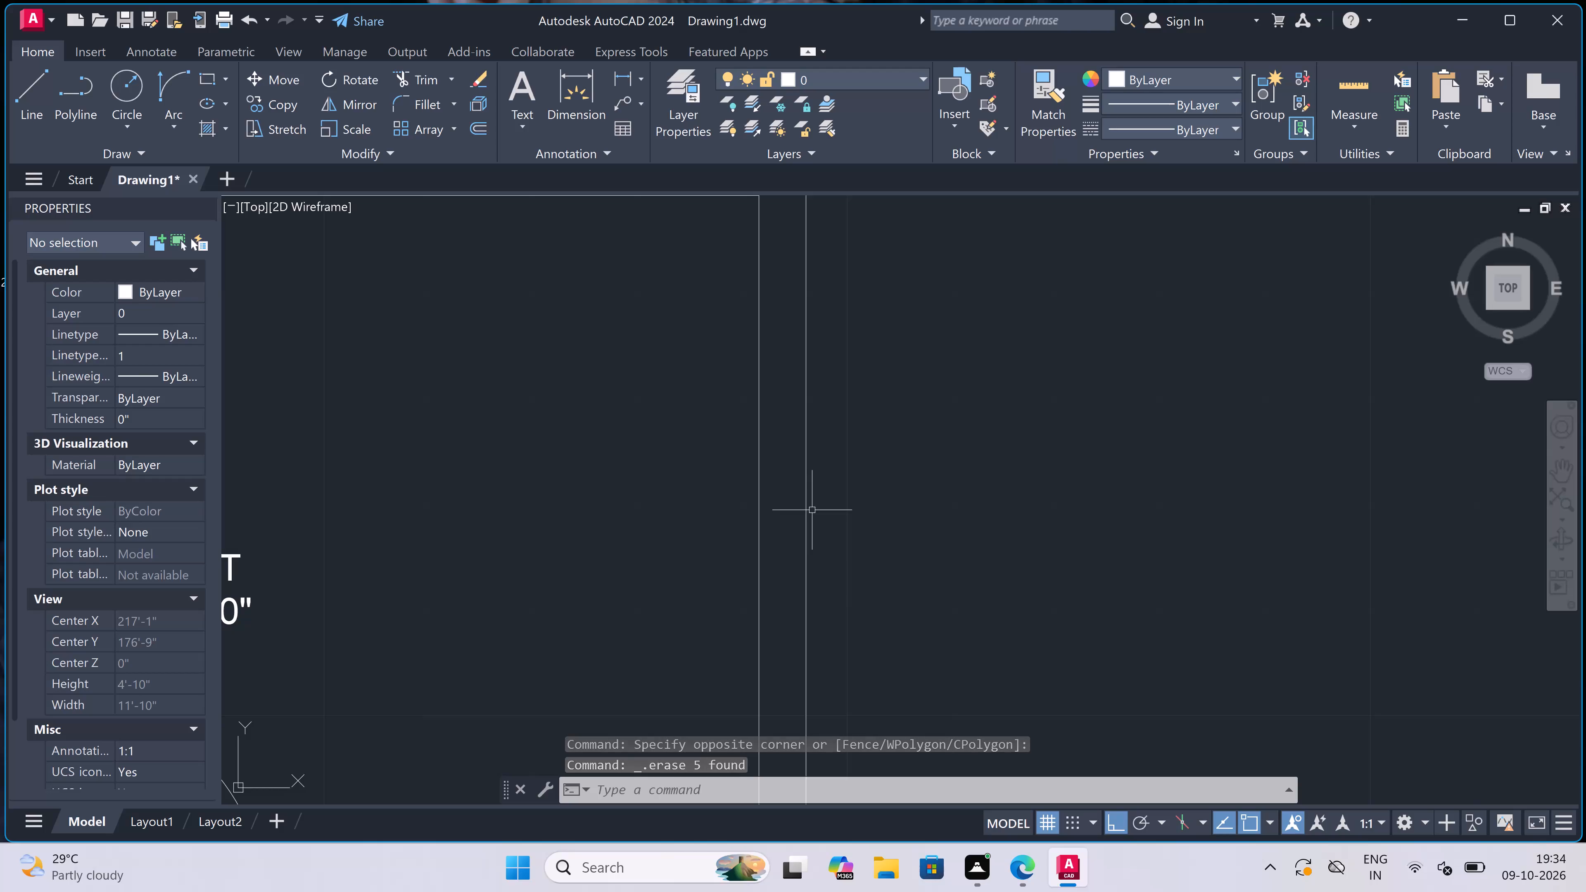
Select all multiline text labels similar to the "BEDROOM 11'6"x10'6"" label across both floor plans and set their text height to 5".
scroll(813, 509, down, 3)
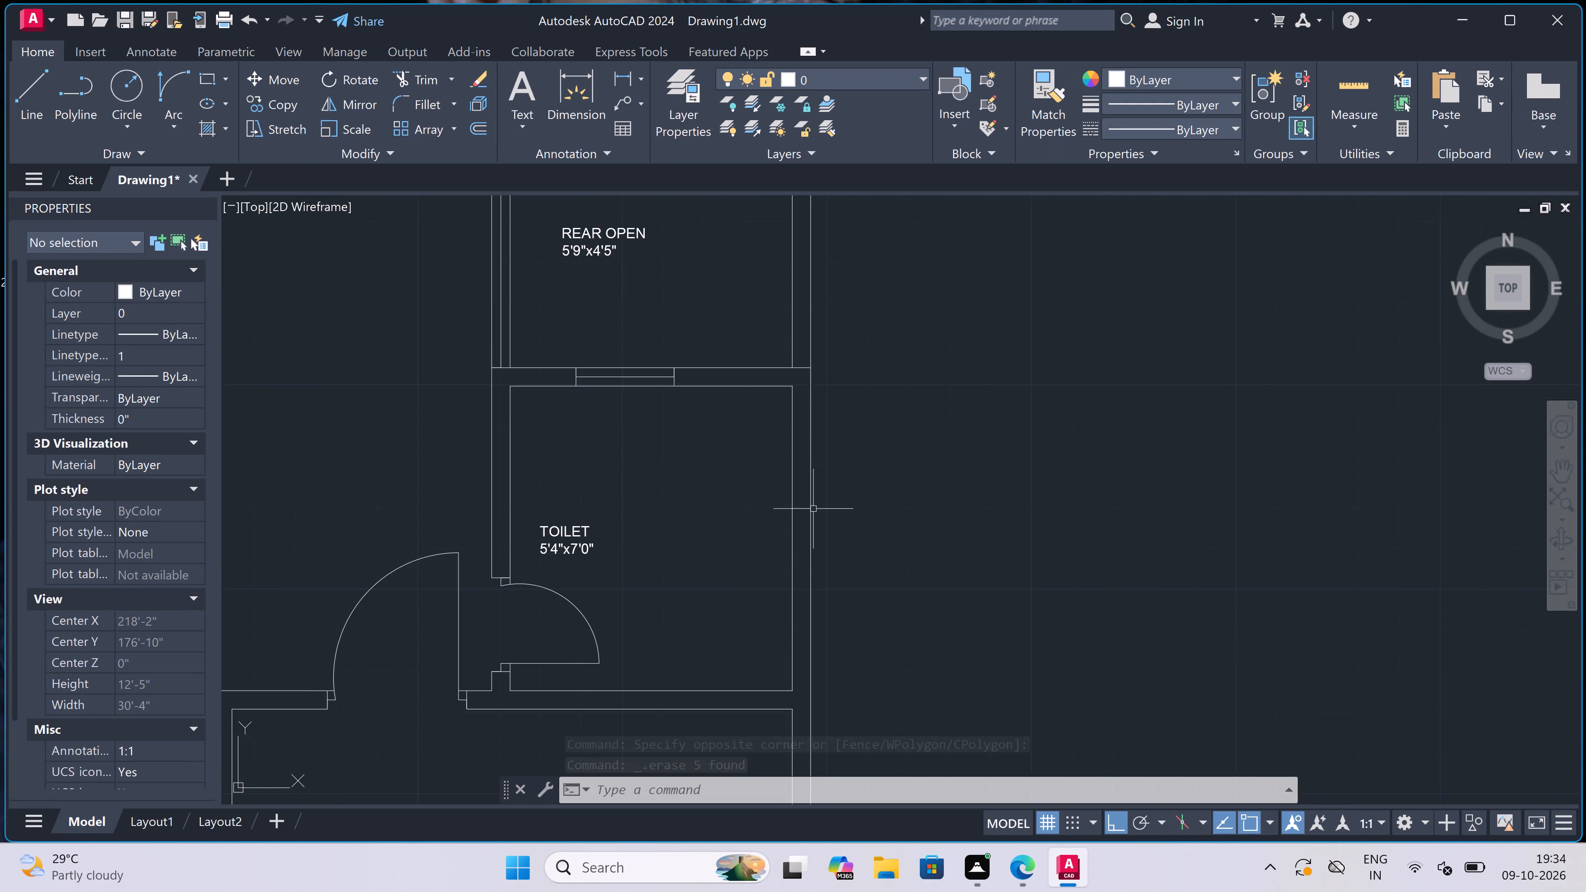
scroll(813, 509, down, 5)
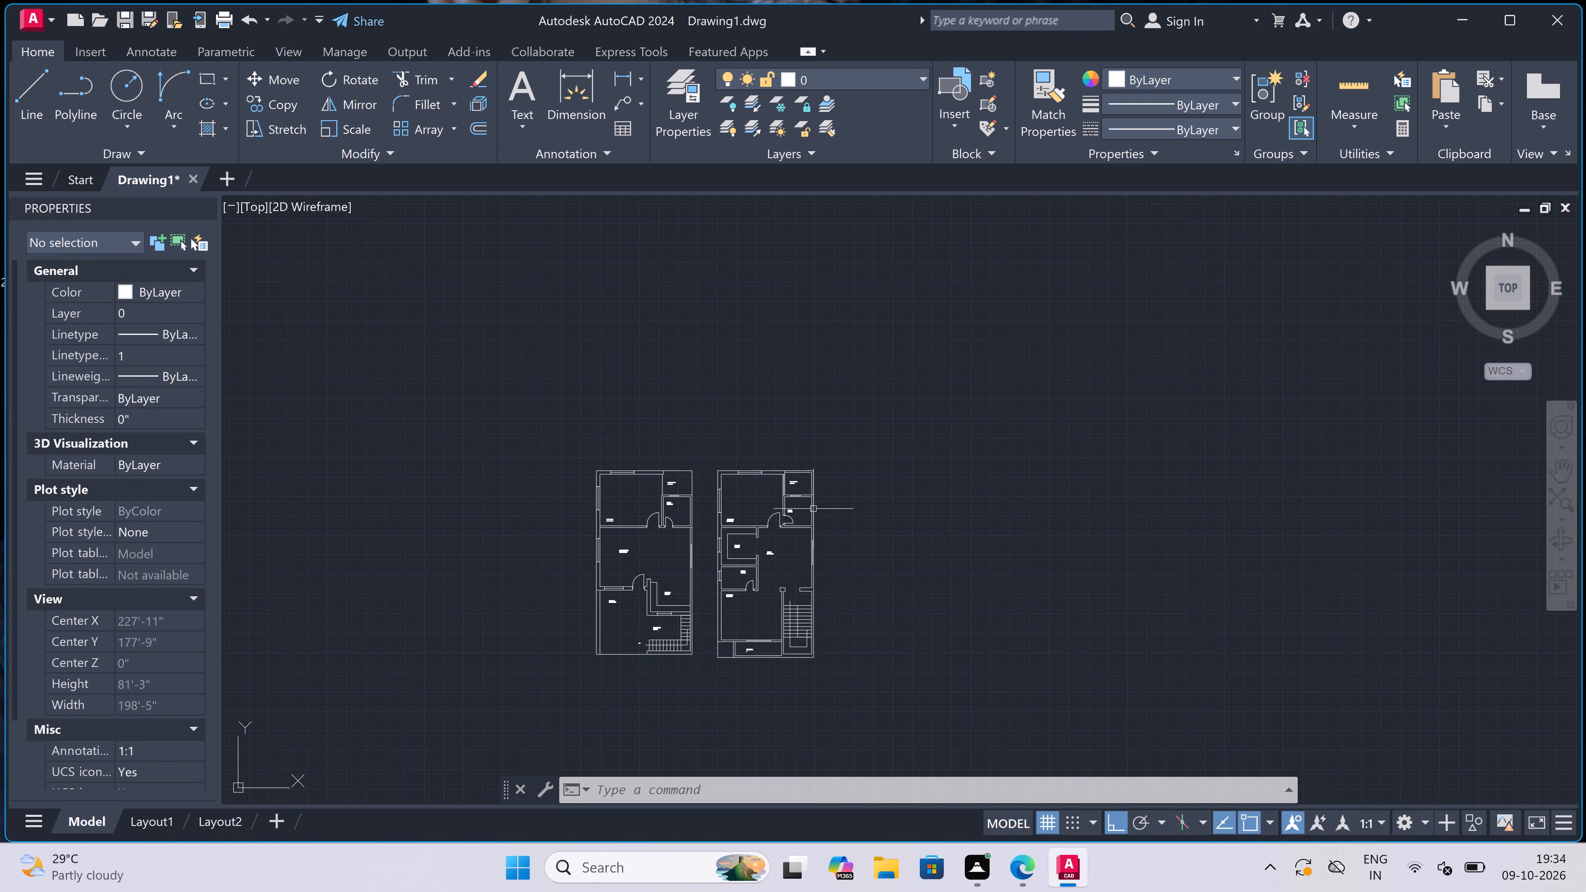
scroll(686, 640, up, 3)
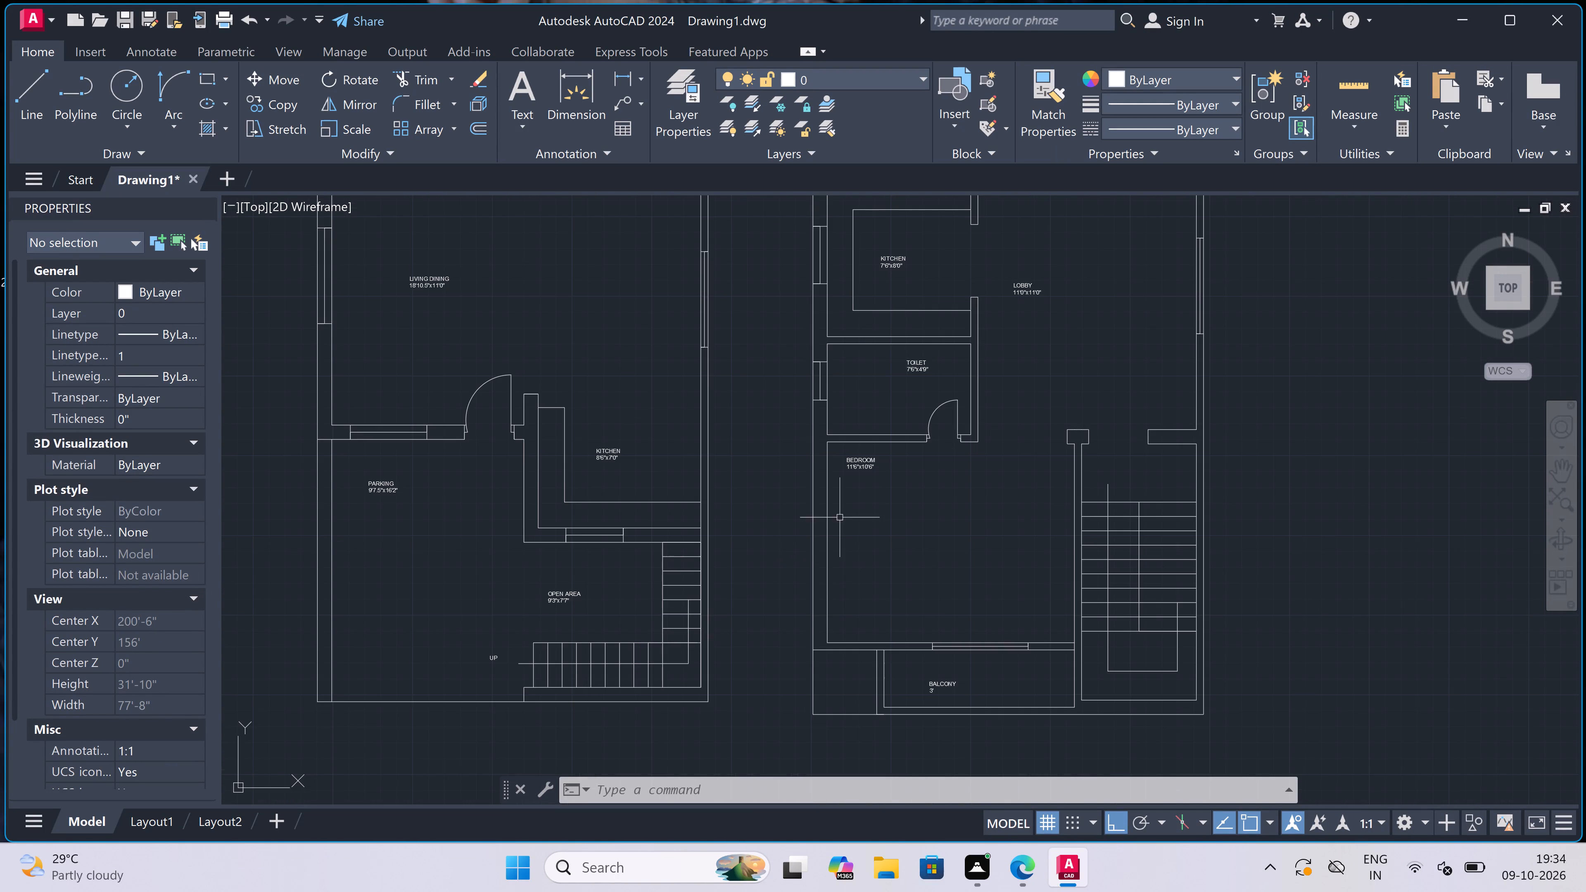
scroll(874, 457, up, 2)
click(837, 479)
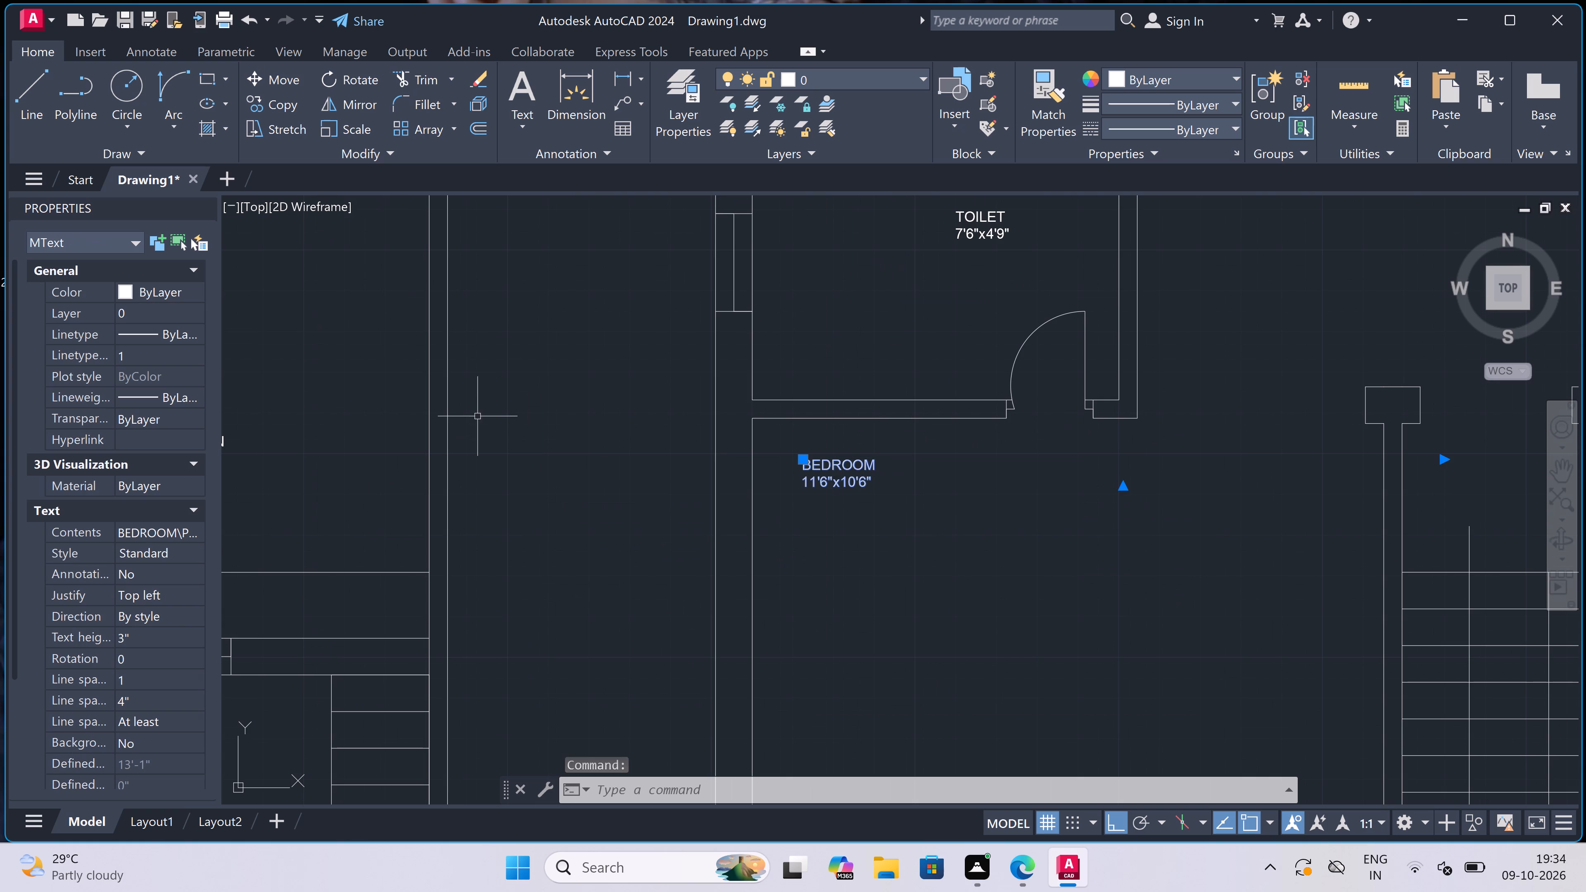
right_click(547, 401)
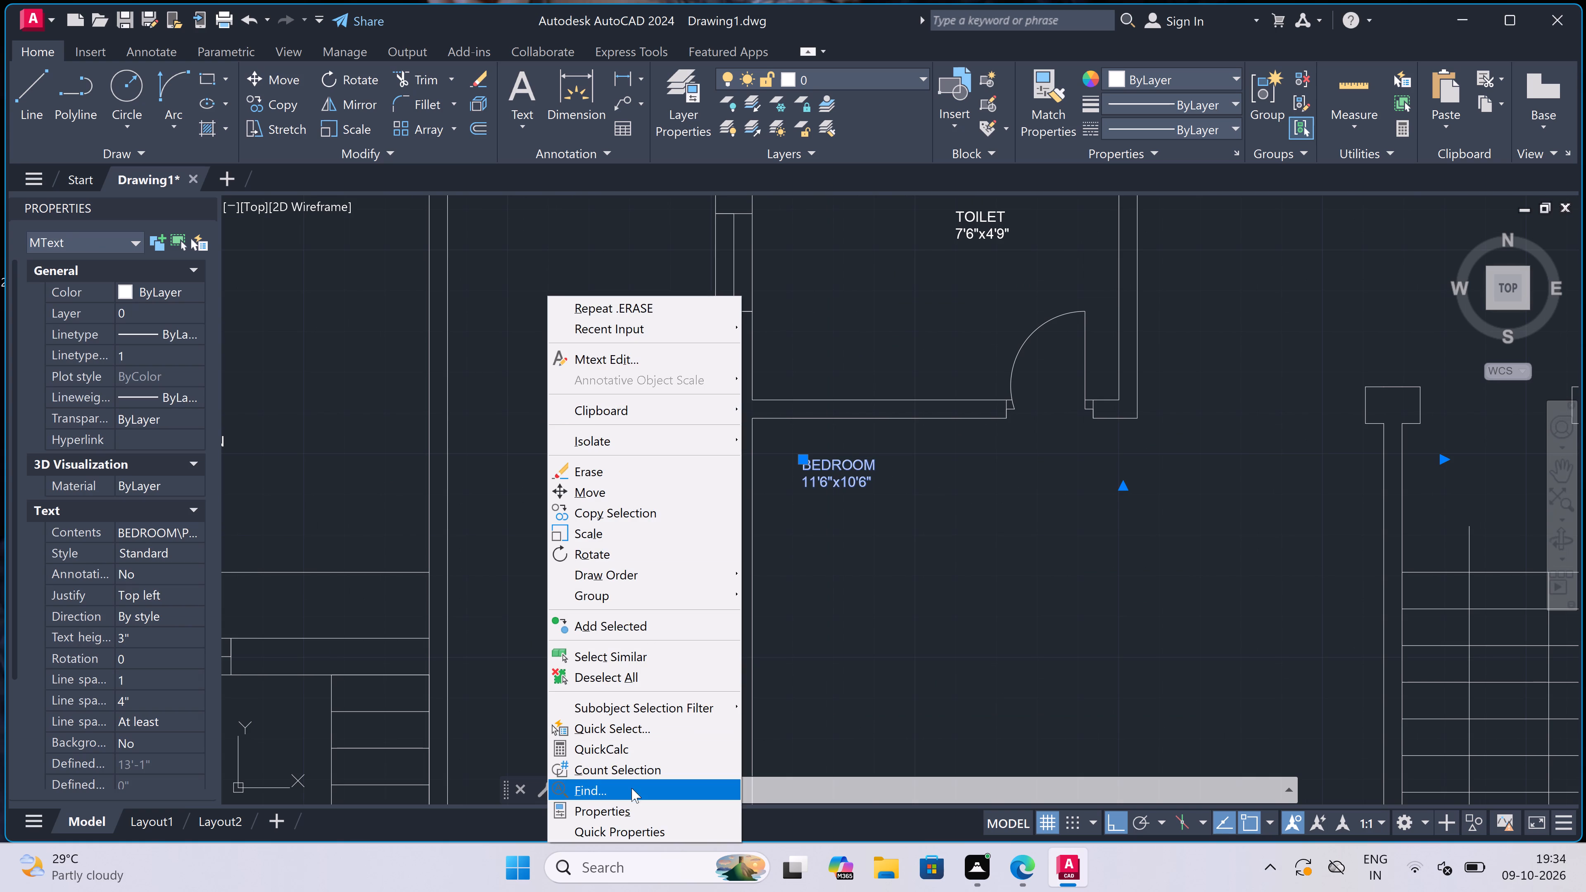
click(629, 801)
right_click(600, 548)
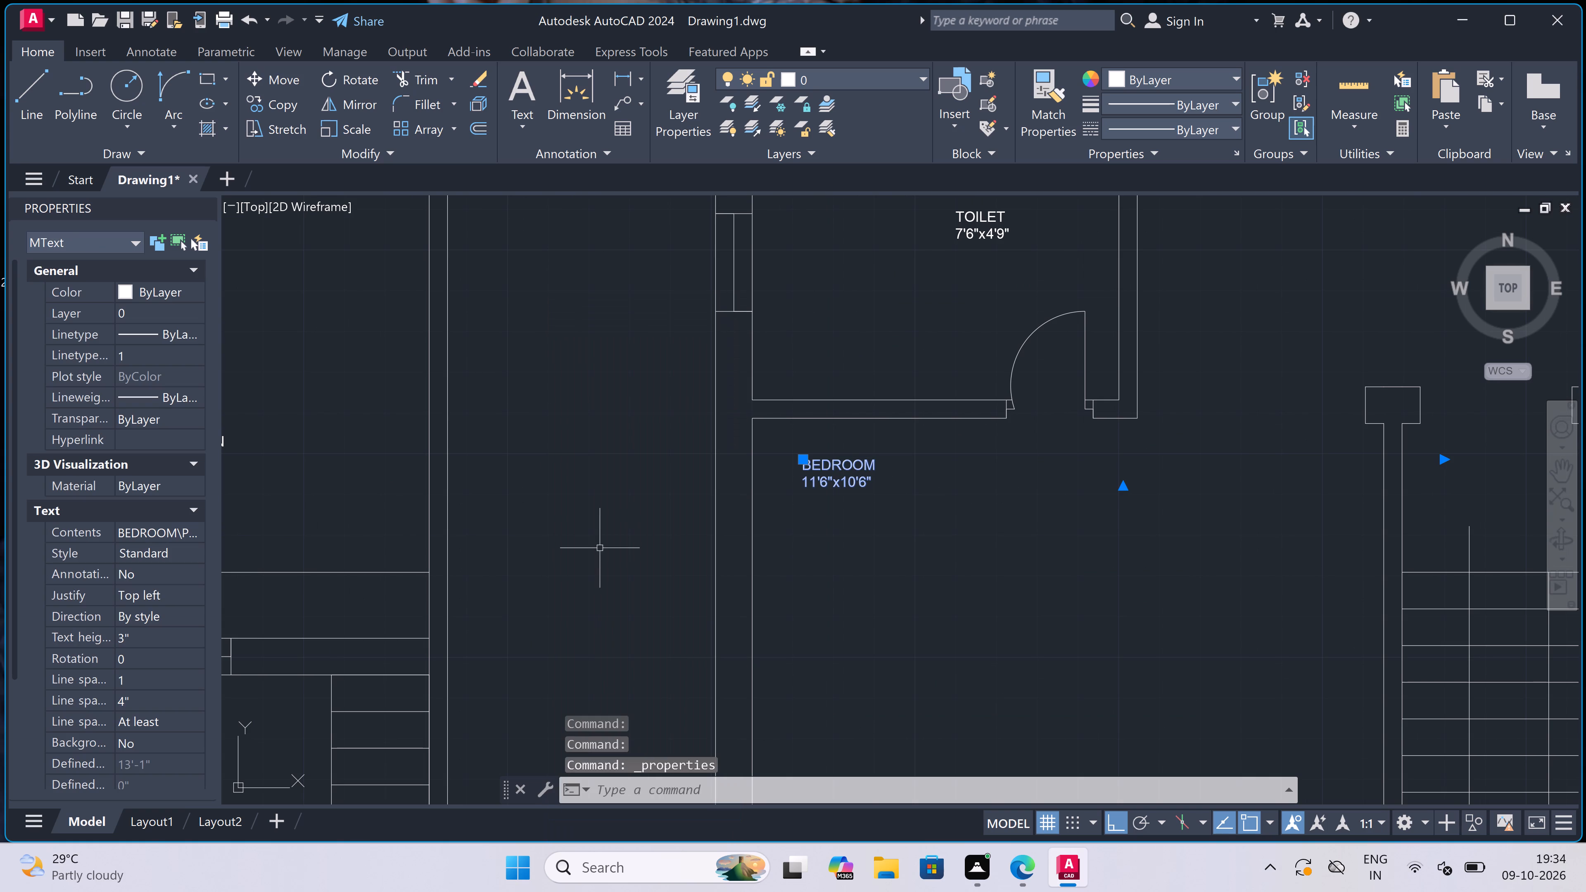
click(677, 361)
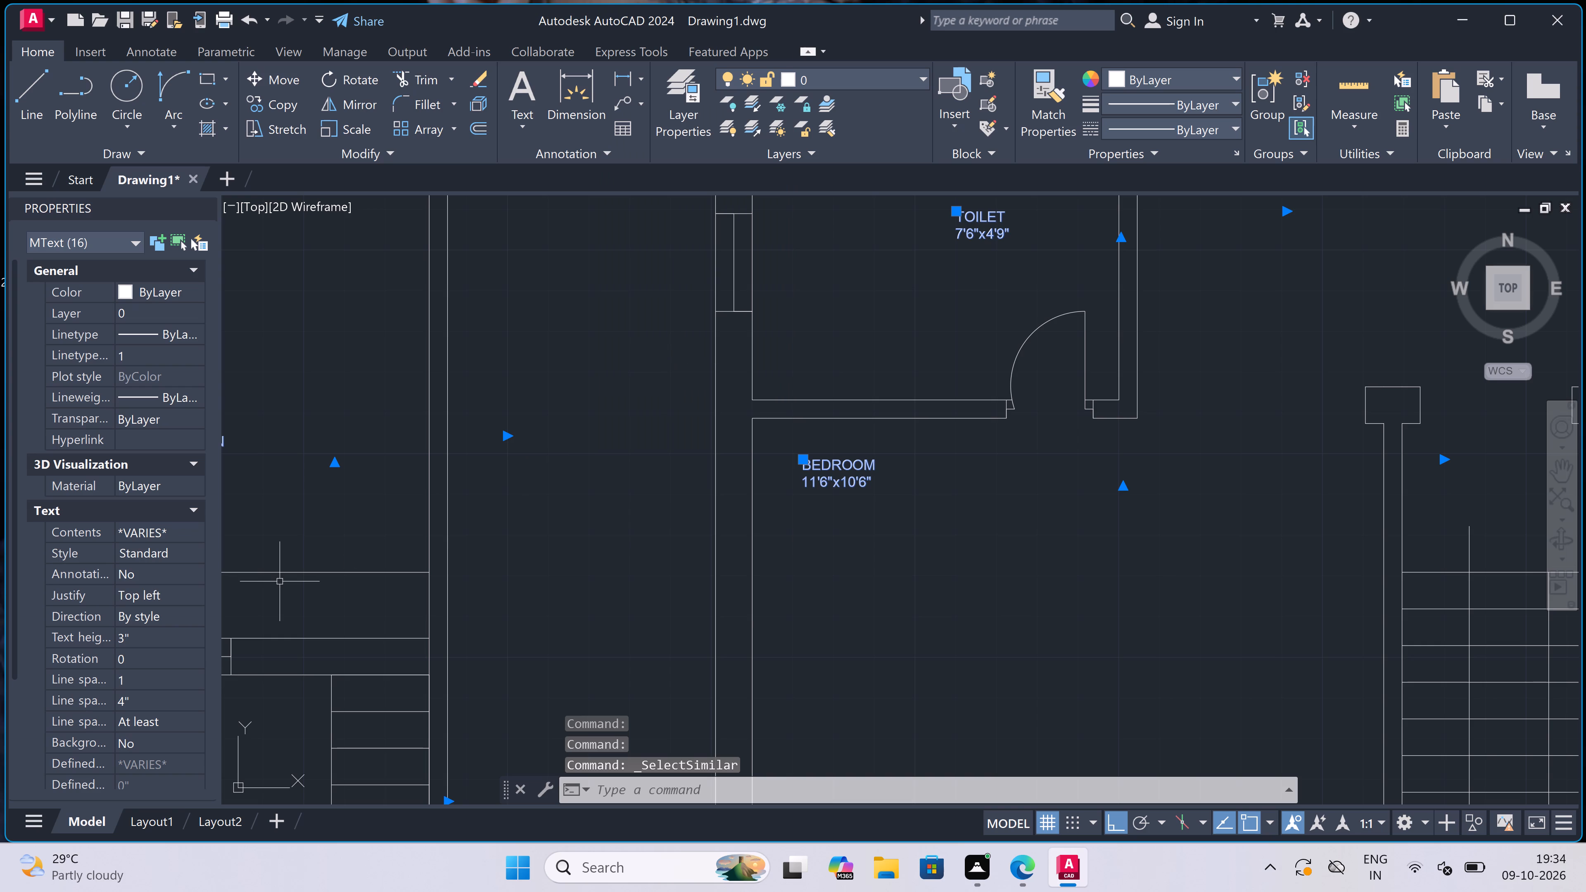
click(185, 633)
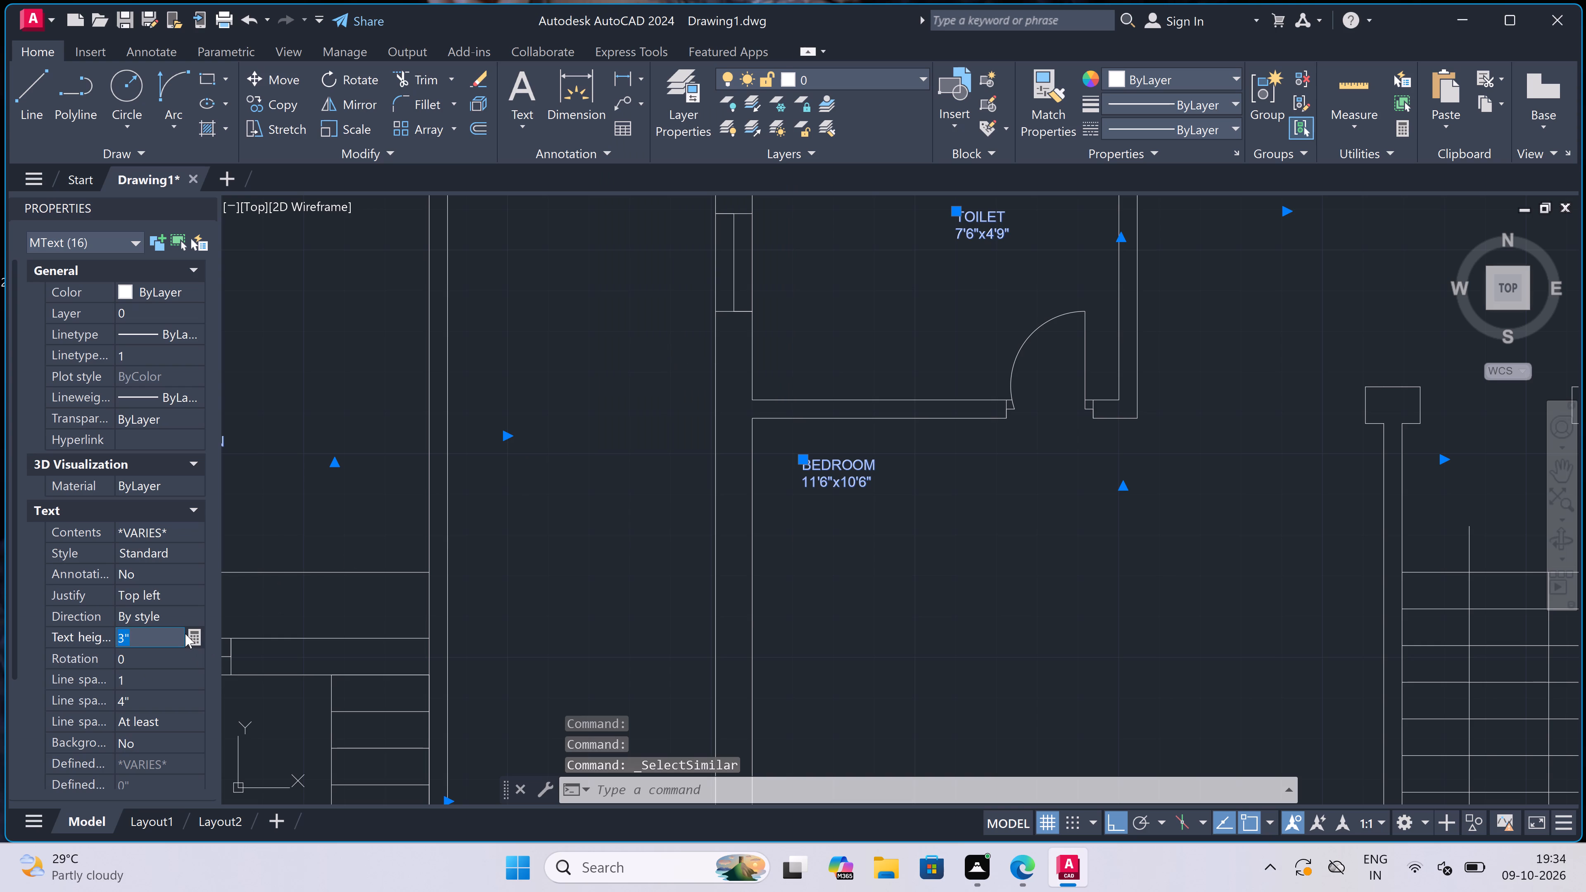
key(BackSpace)
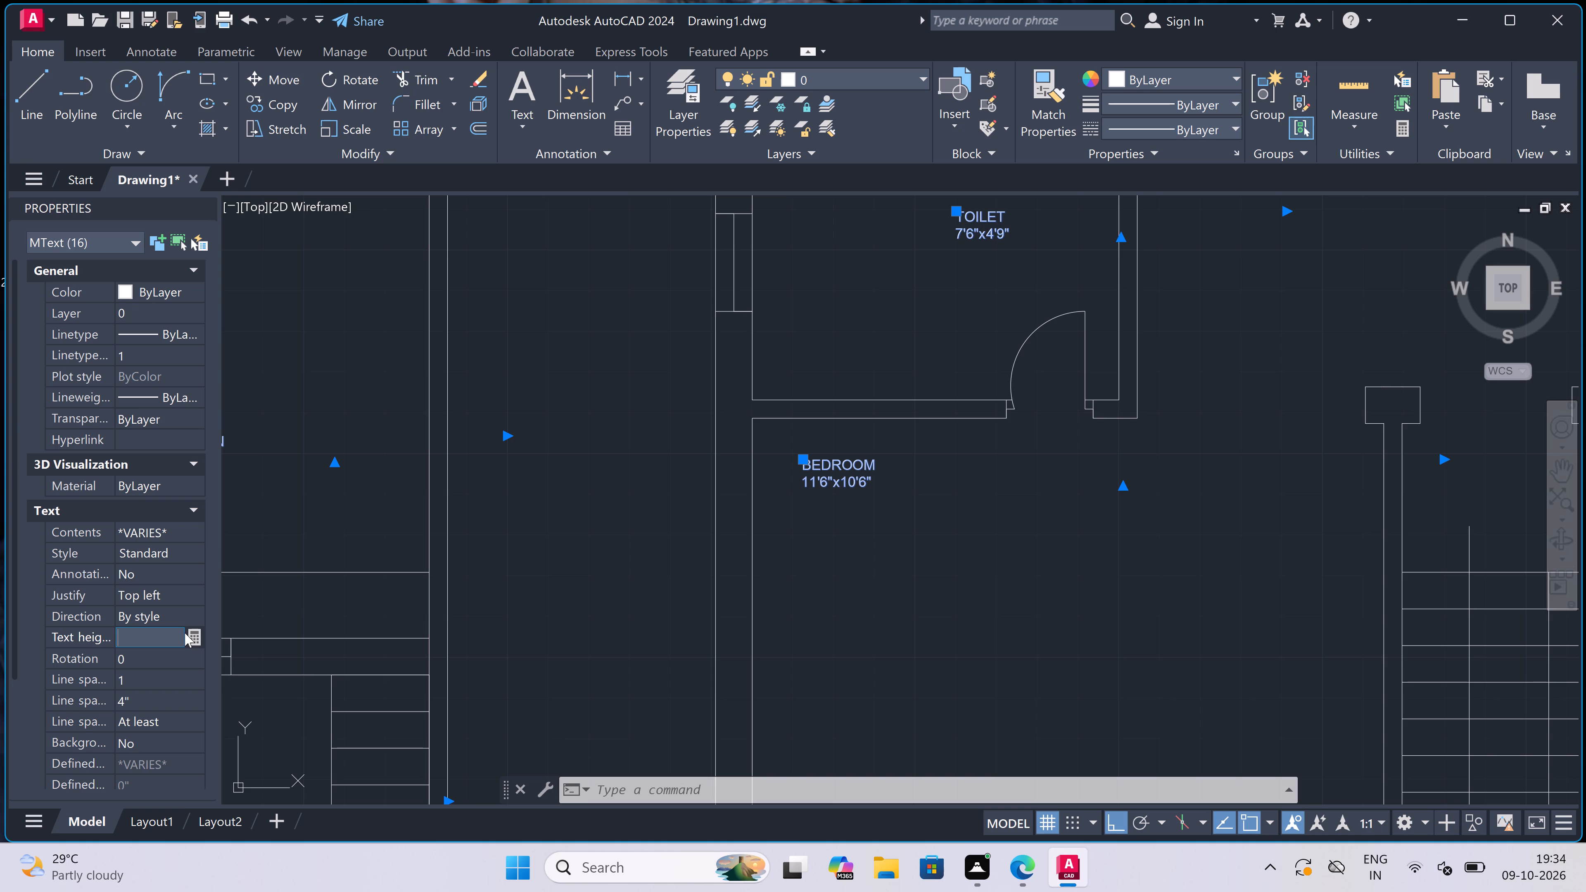
text(5")
click(573, 498)
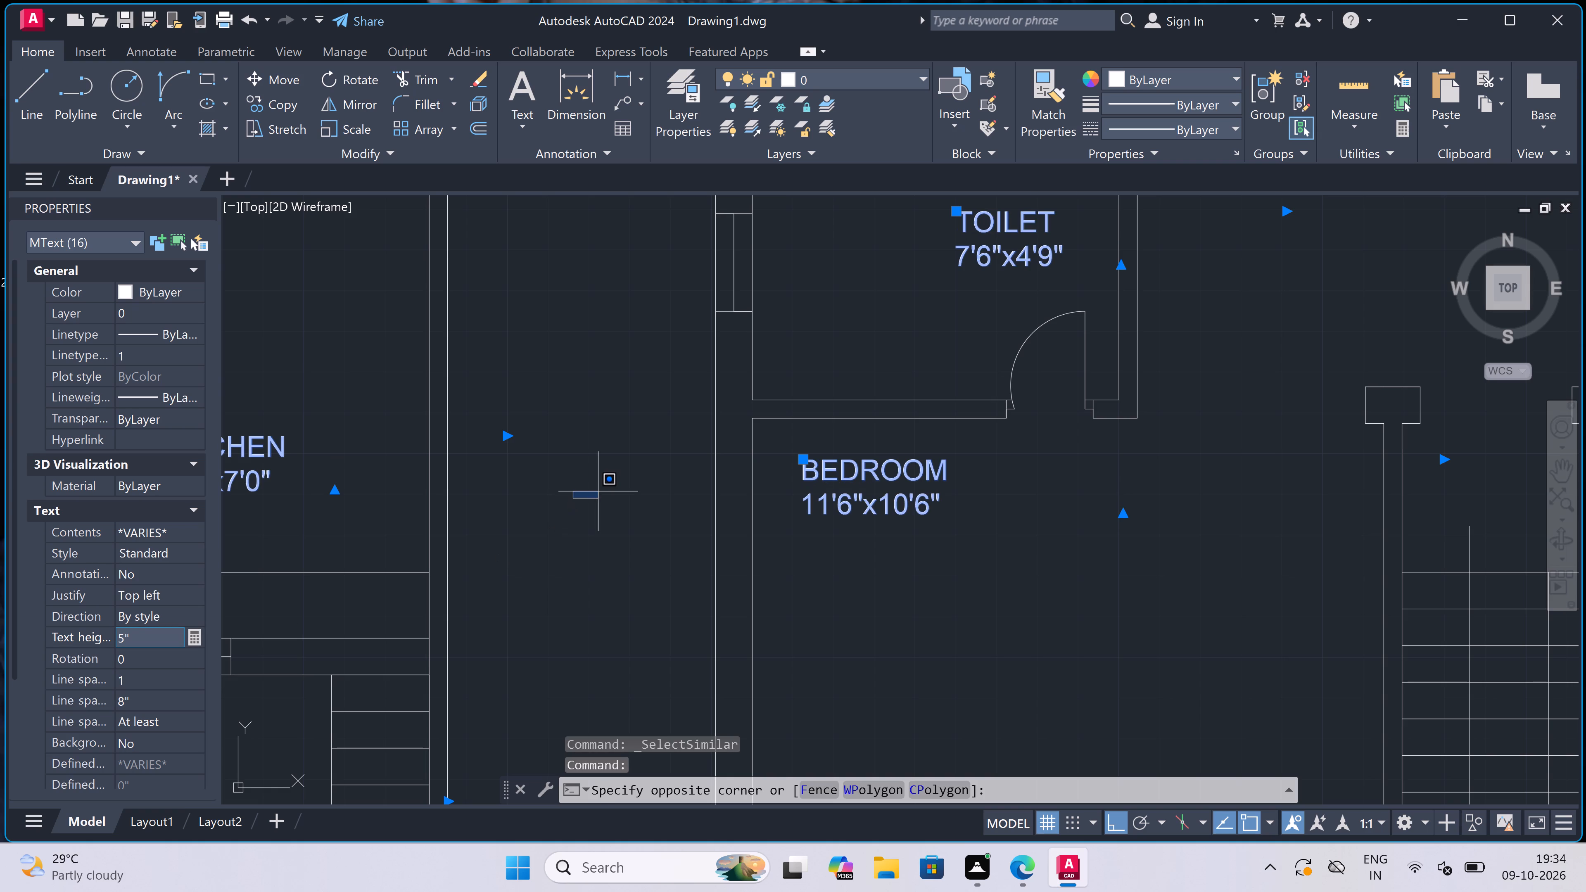
key(Escape)
key(Escape)
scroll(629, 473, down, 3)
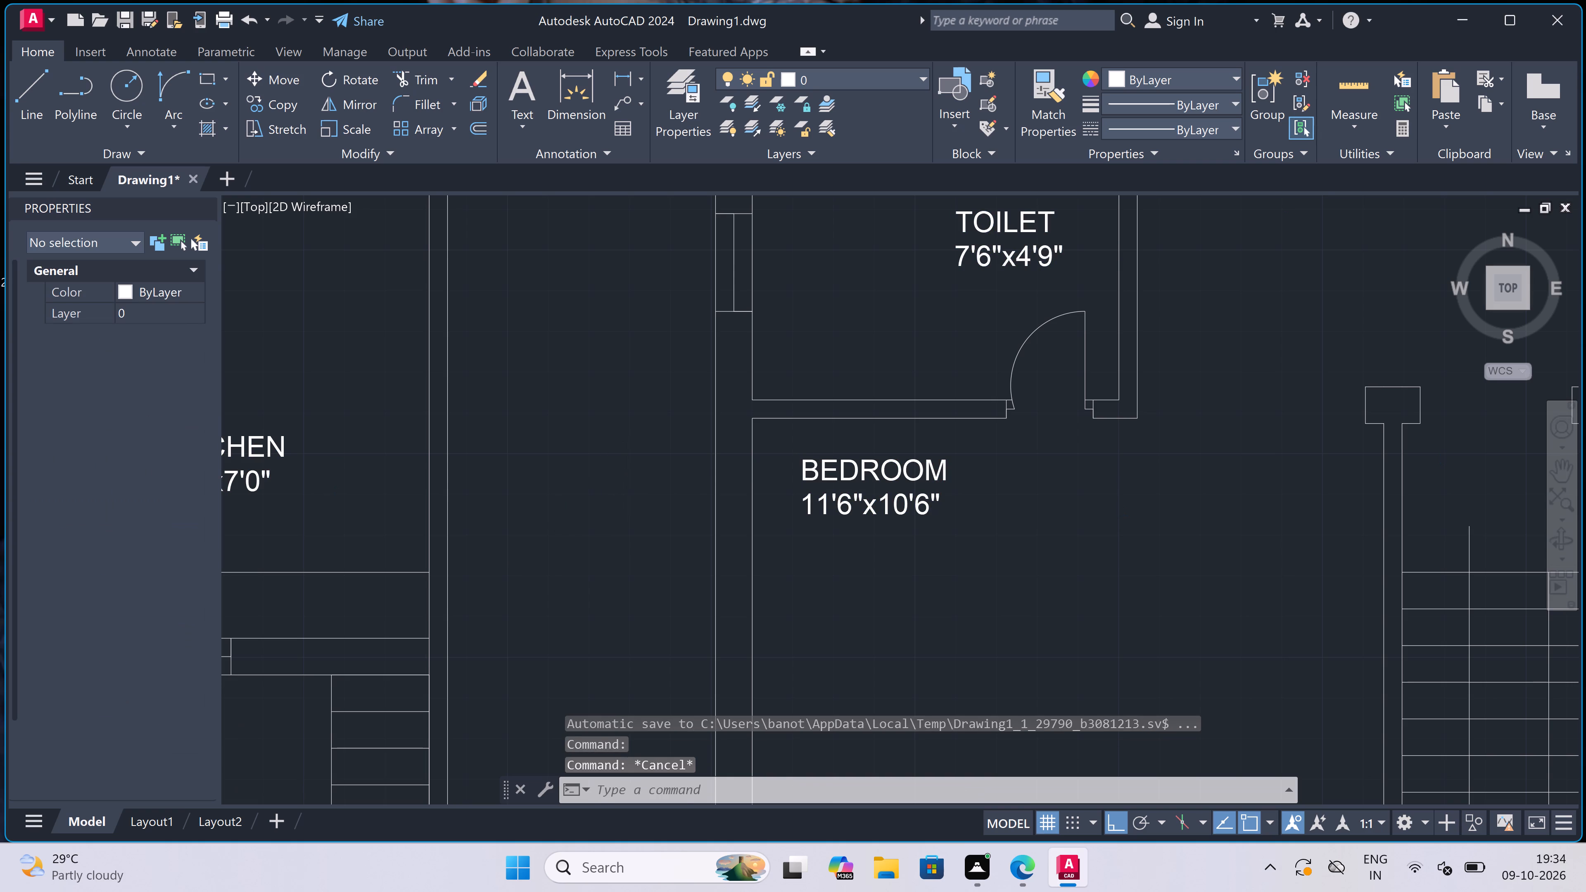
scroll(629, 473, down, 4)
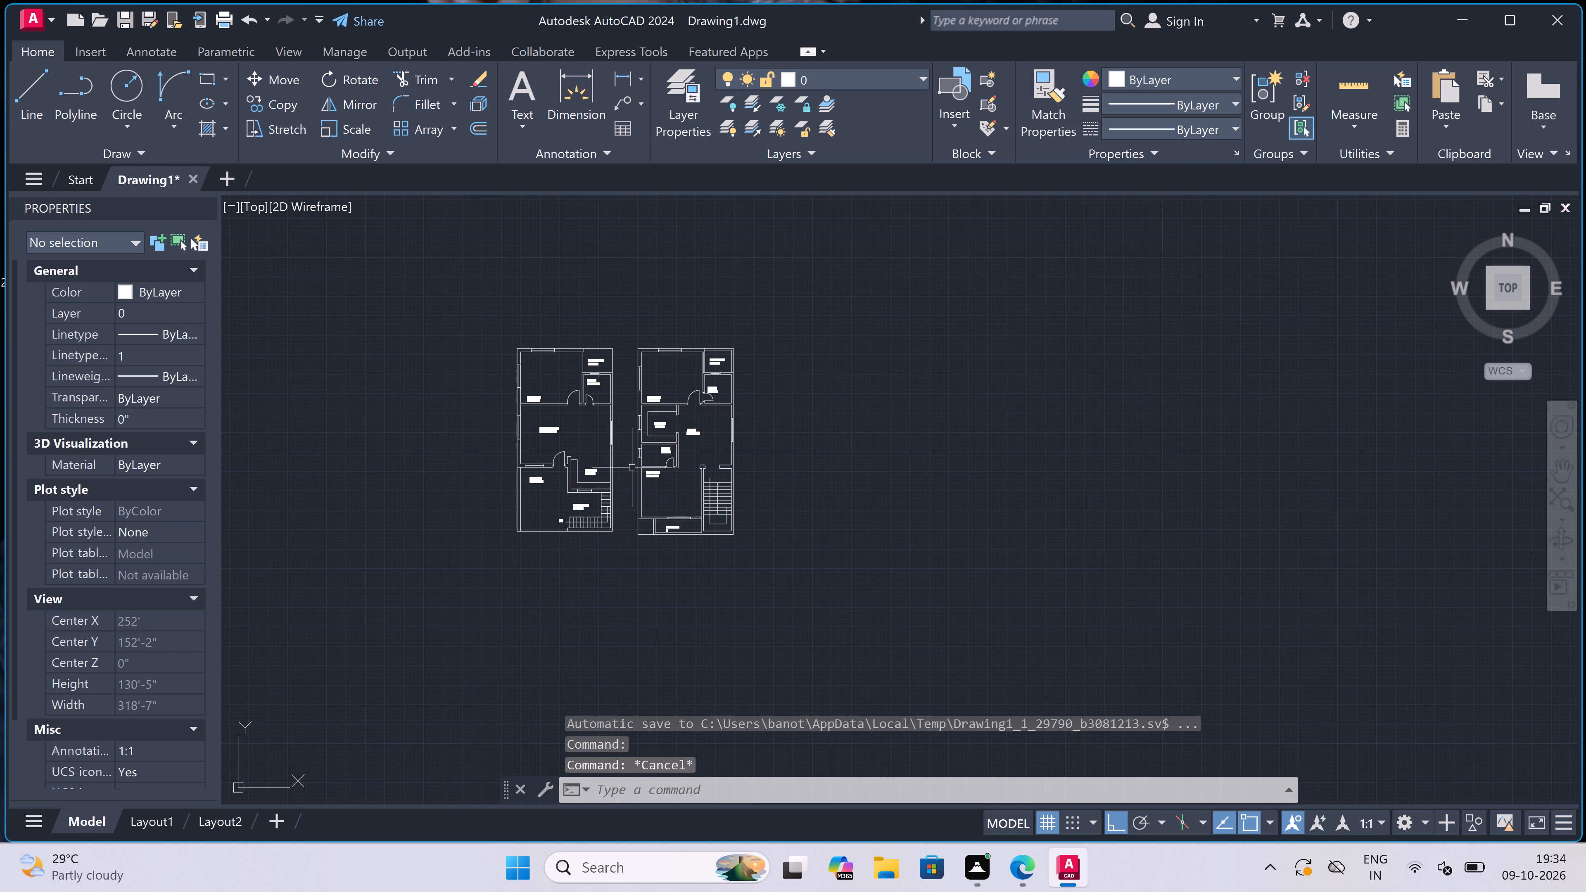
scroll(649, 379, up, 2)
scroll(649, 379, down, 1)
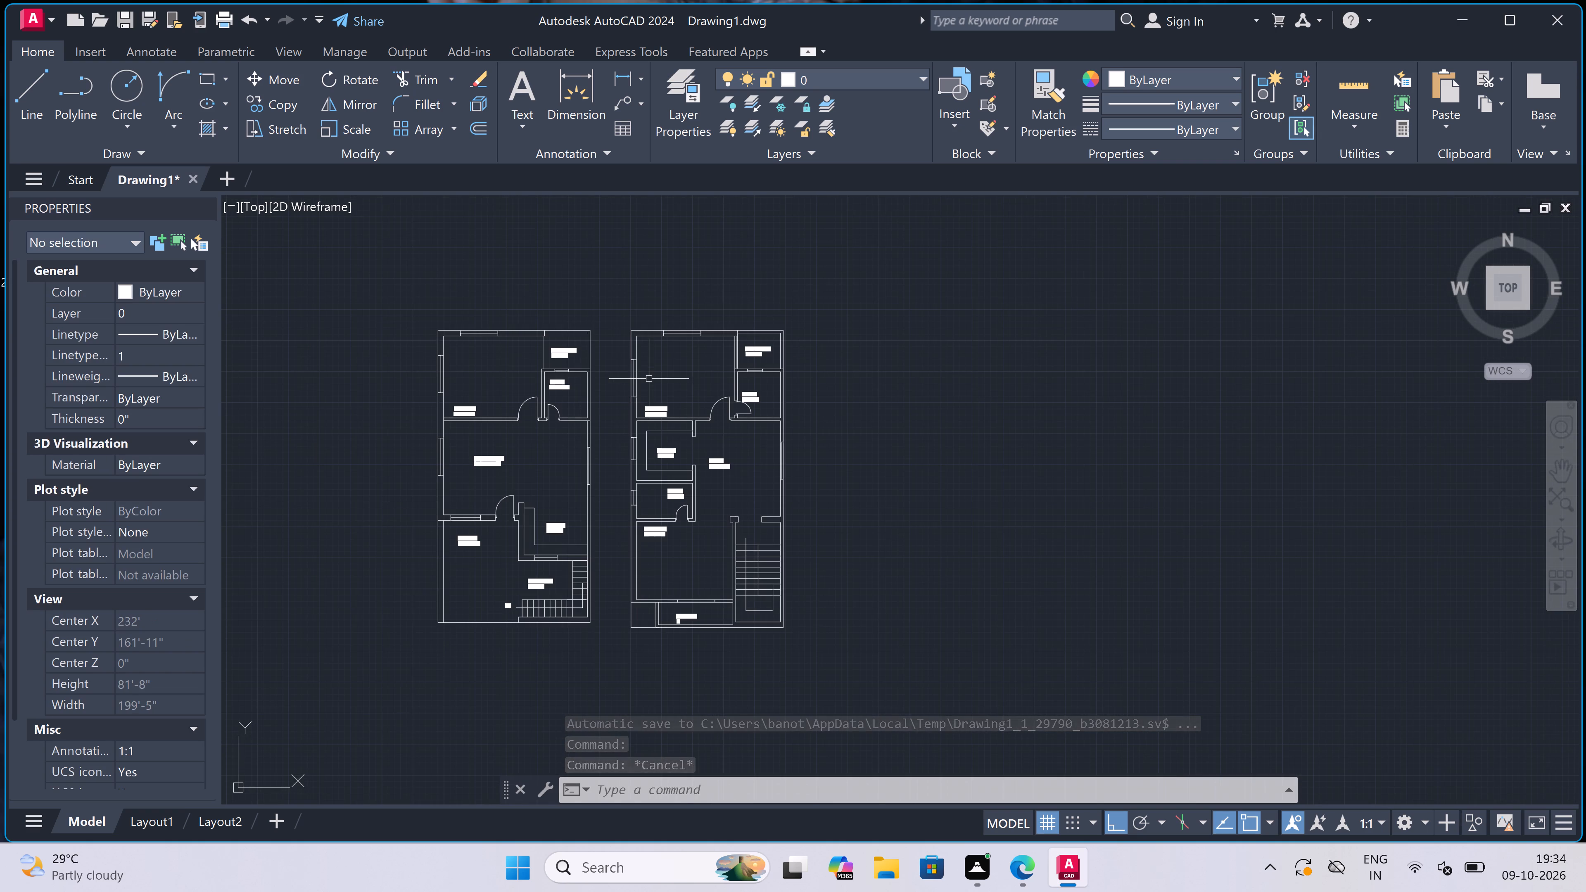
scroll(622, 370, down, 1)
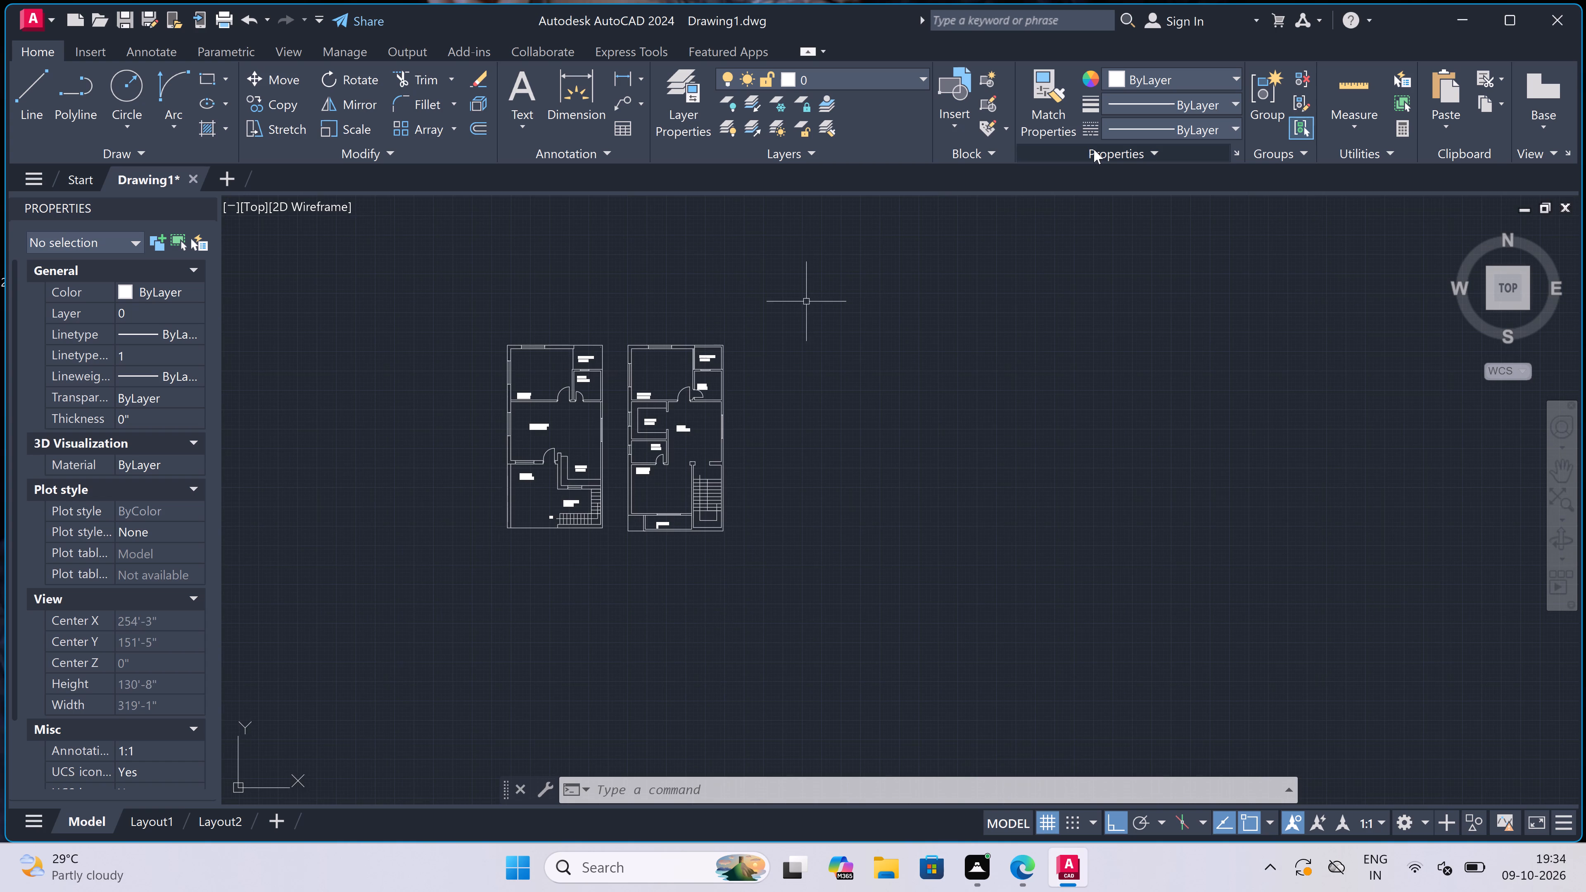
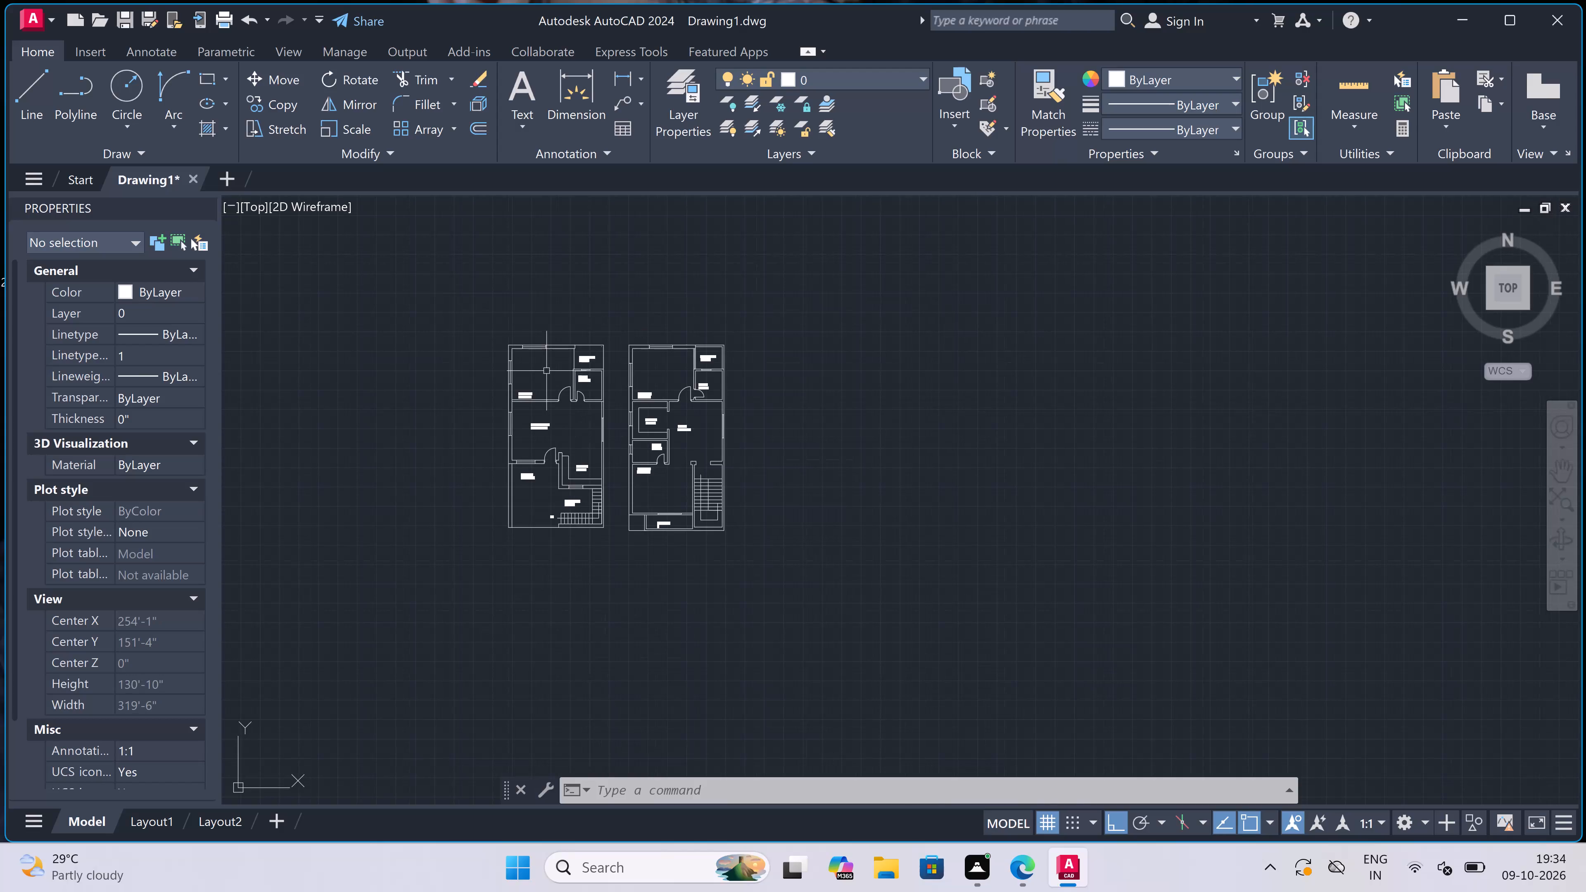
Close the Properties palette to enlarge the drawing area.
scroll(534, 327, up, 3)
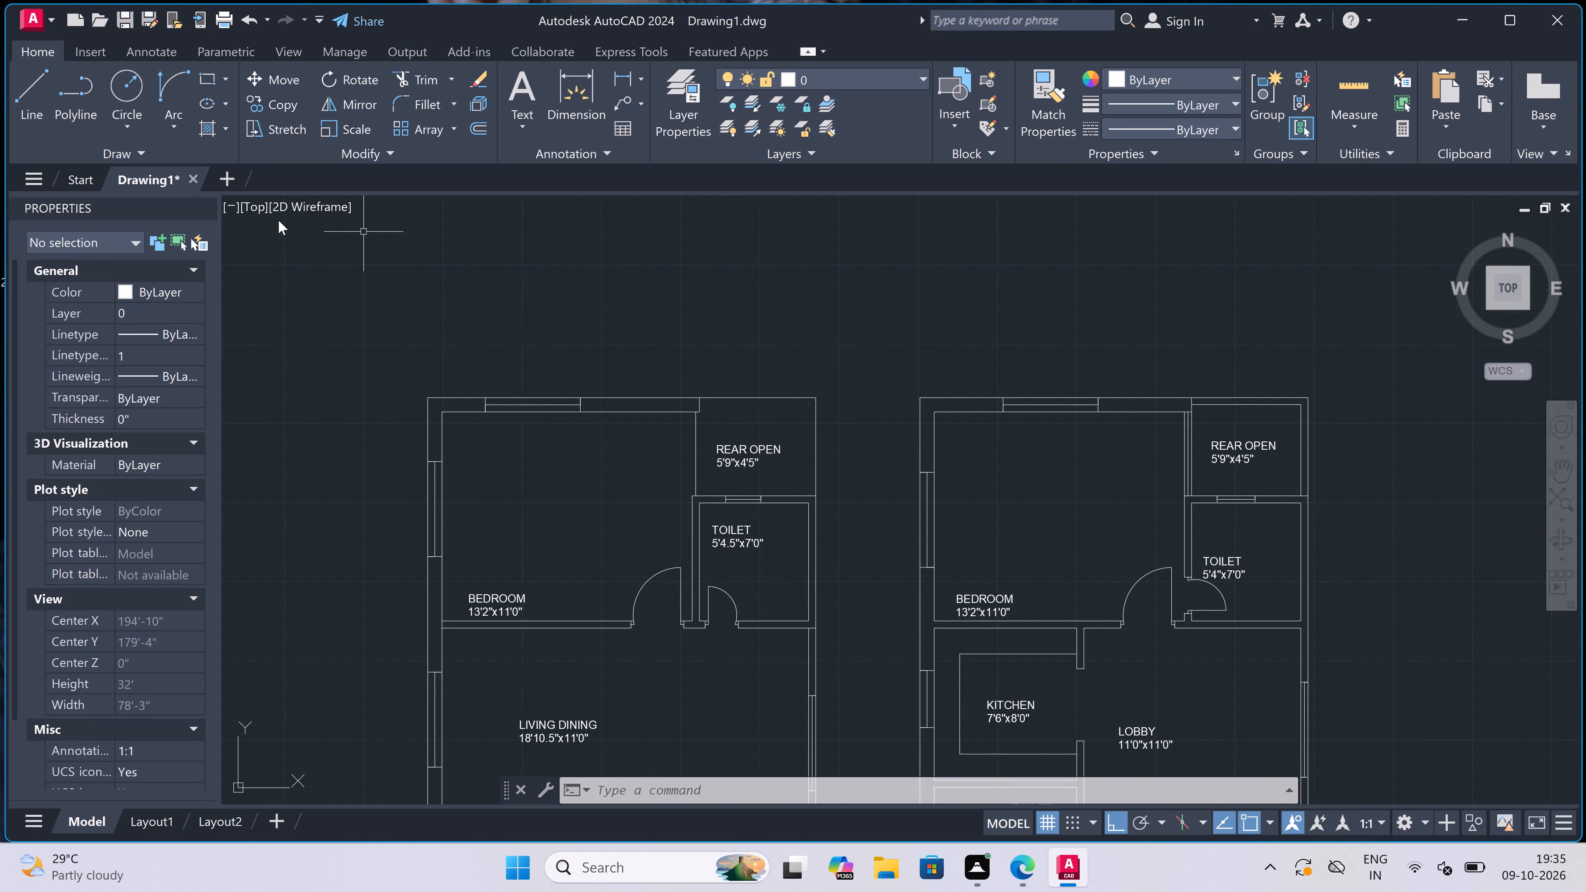
click(205, 202)
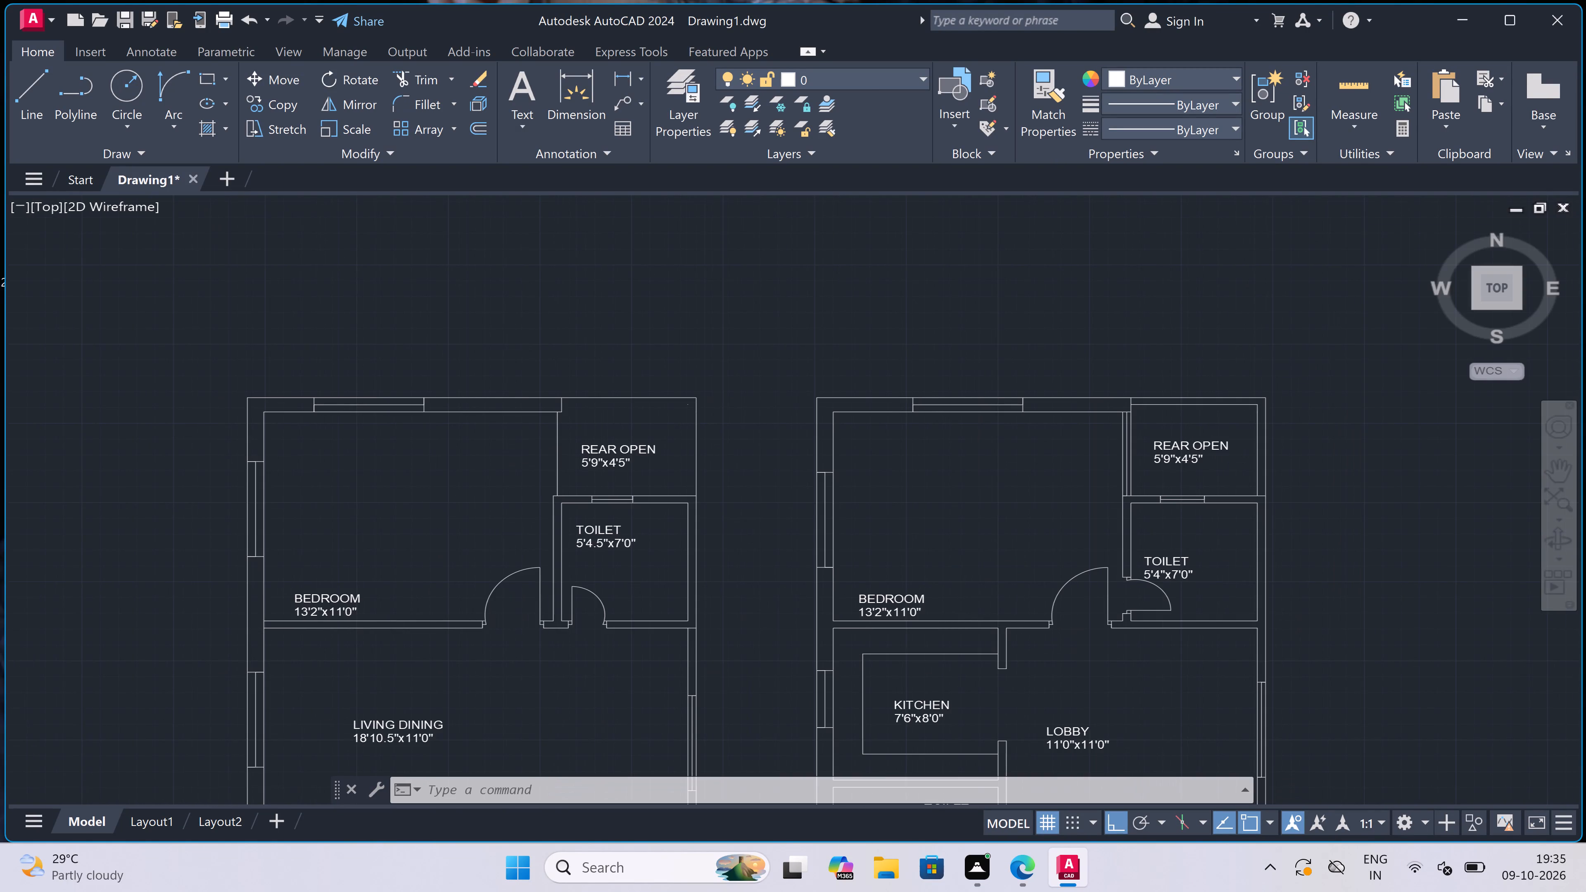
Trim the outer wall's inner line where the wall between bedroom and living dining meets it on the ground floor plan.
scroll(573, 337, down, 2)
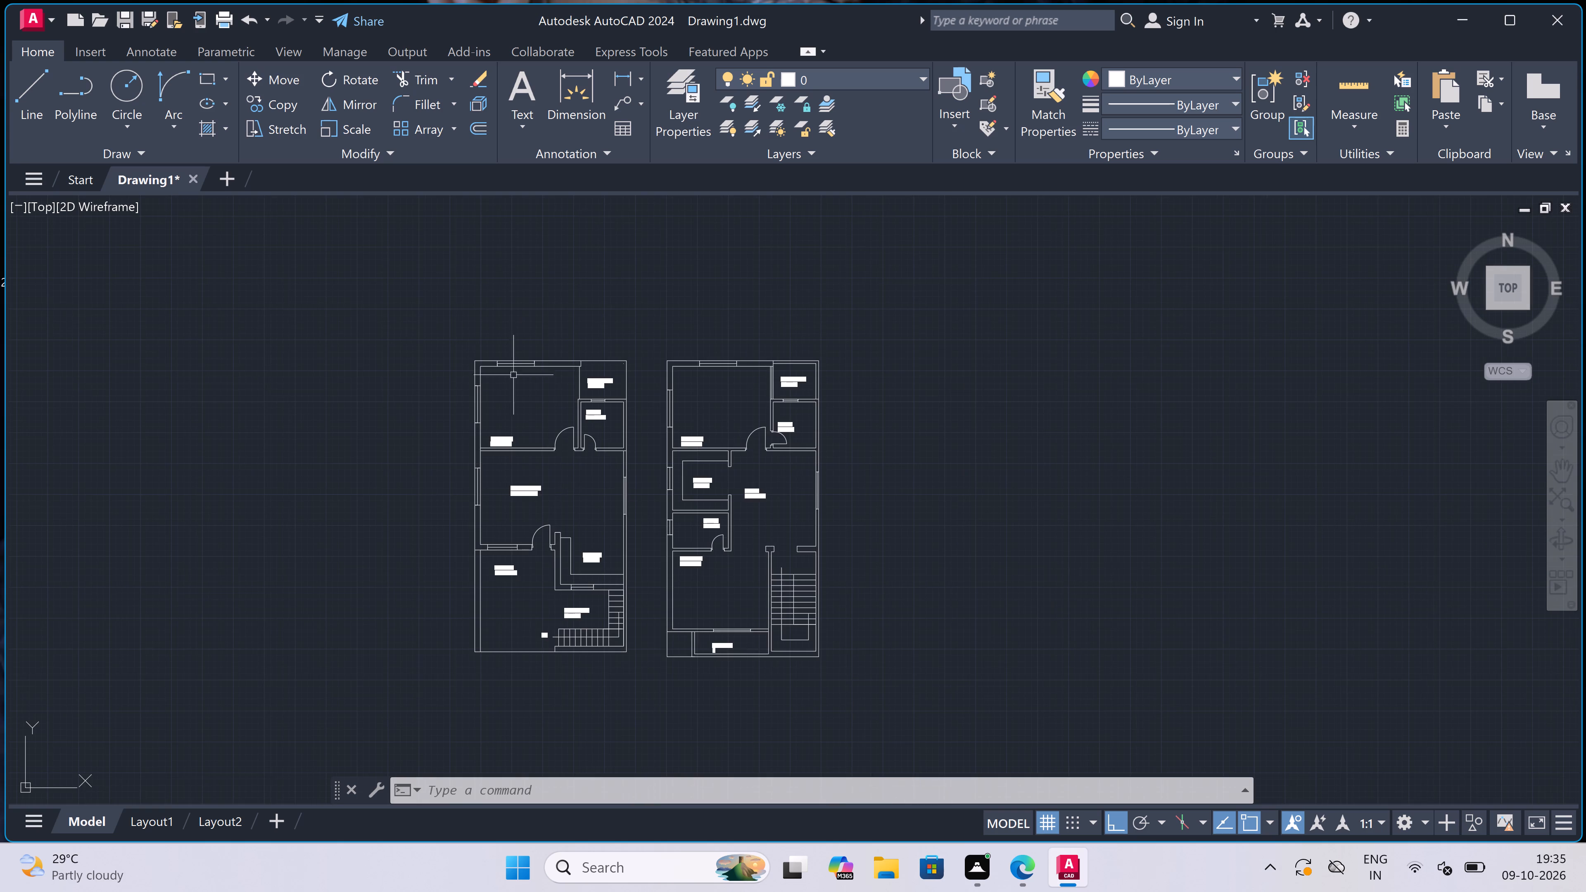
scroll(493, 394, up, 3)
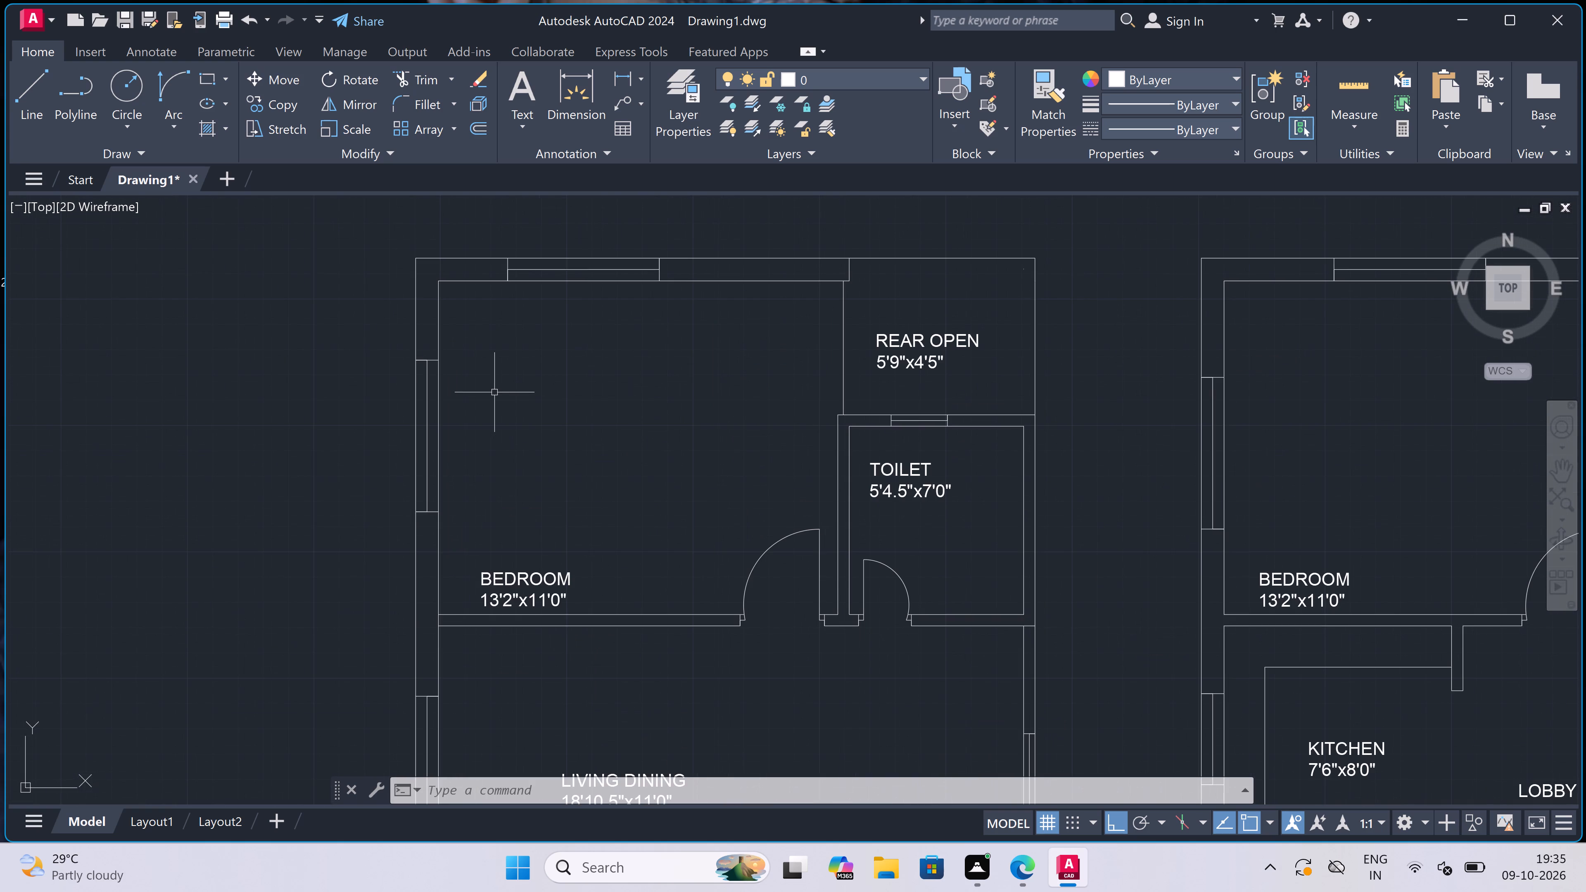
scroll(587, 373, down, 2)
scroll(506, 480, up, 2)
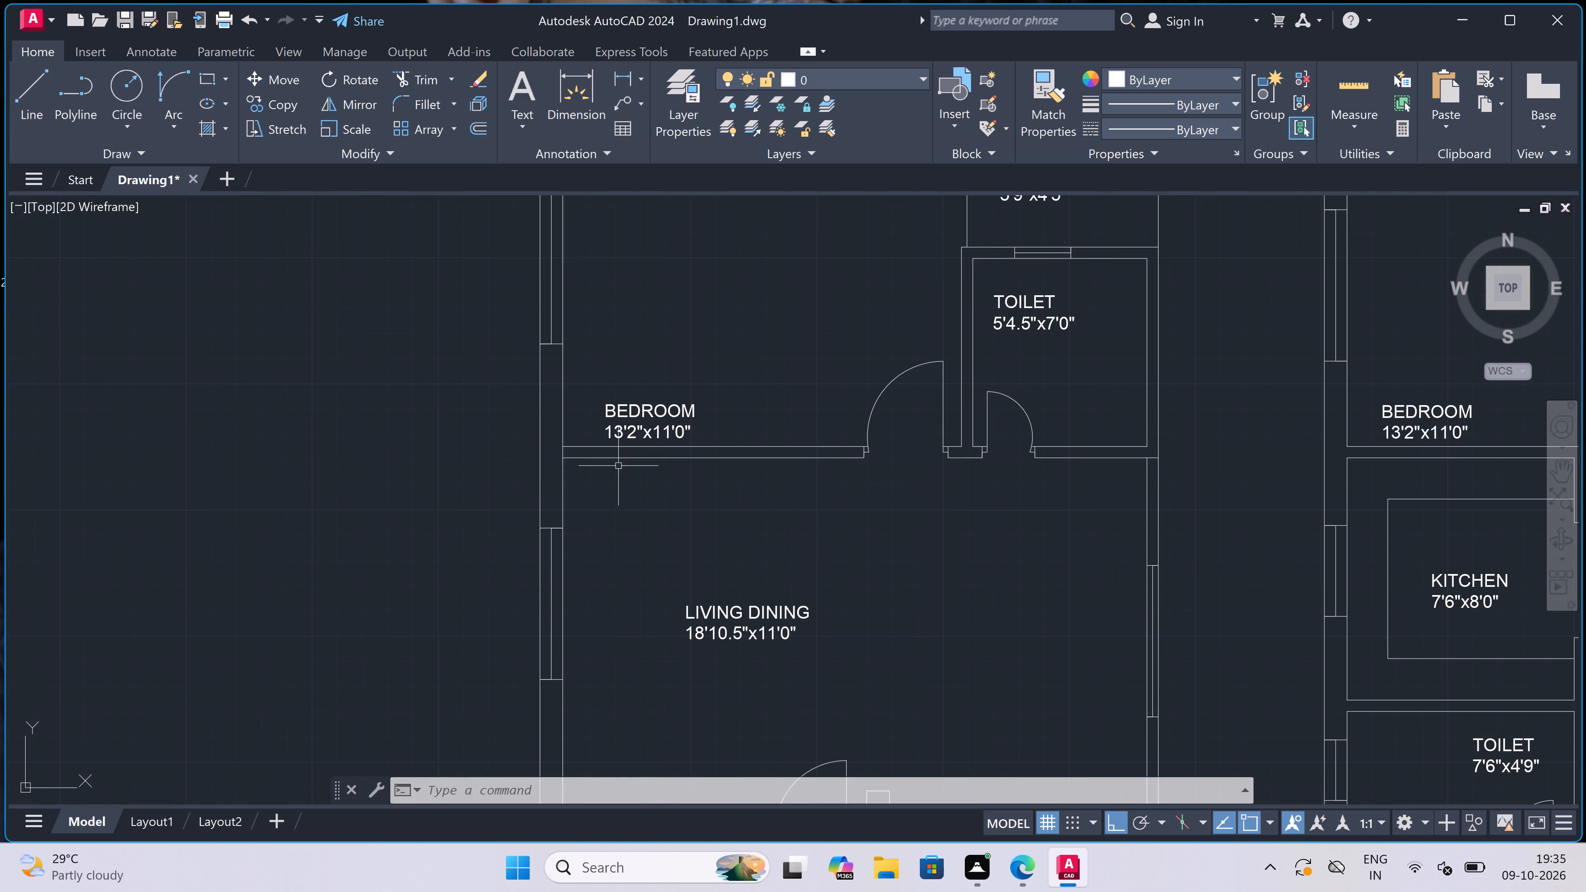
key(t)
key(r)
key(space)
scroll(568, 454, up, 2)
click(549, 446)
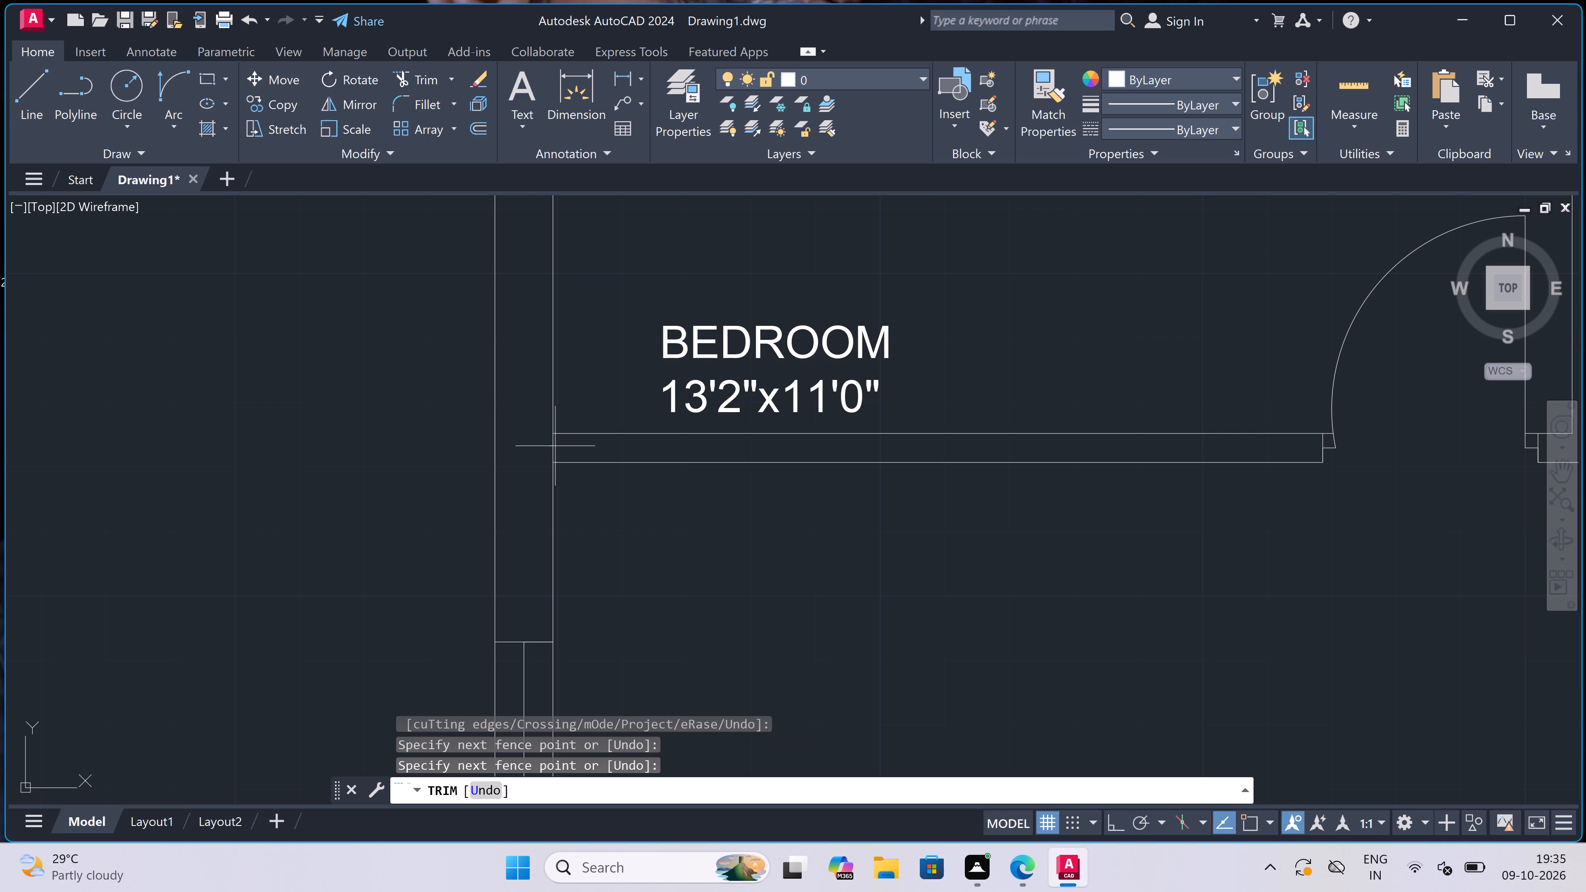
click(565, 446)
Trim the outer wall's inner line where the wall between kitchen and open area meets it, and end the Trim command.
scroll(565, 446, down, 3)
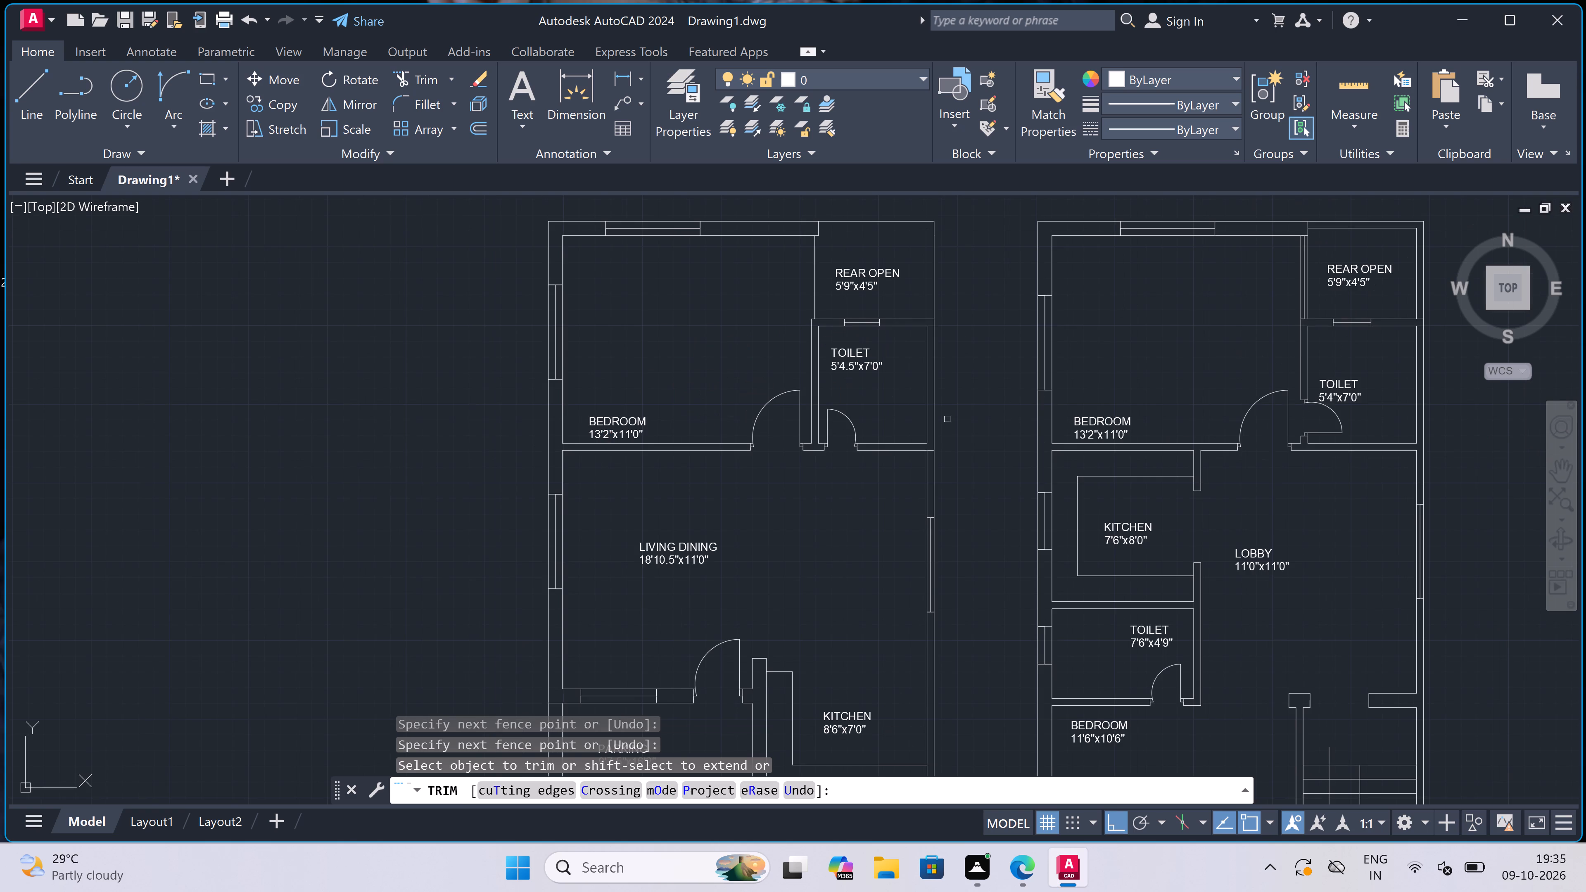
scroll(772, 323, down, 2)
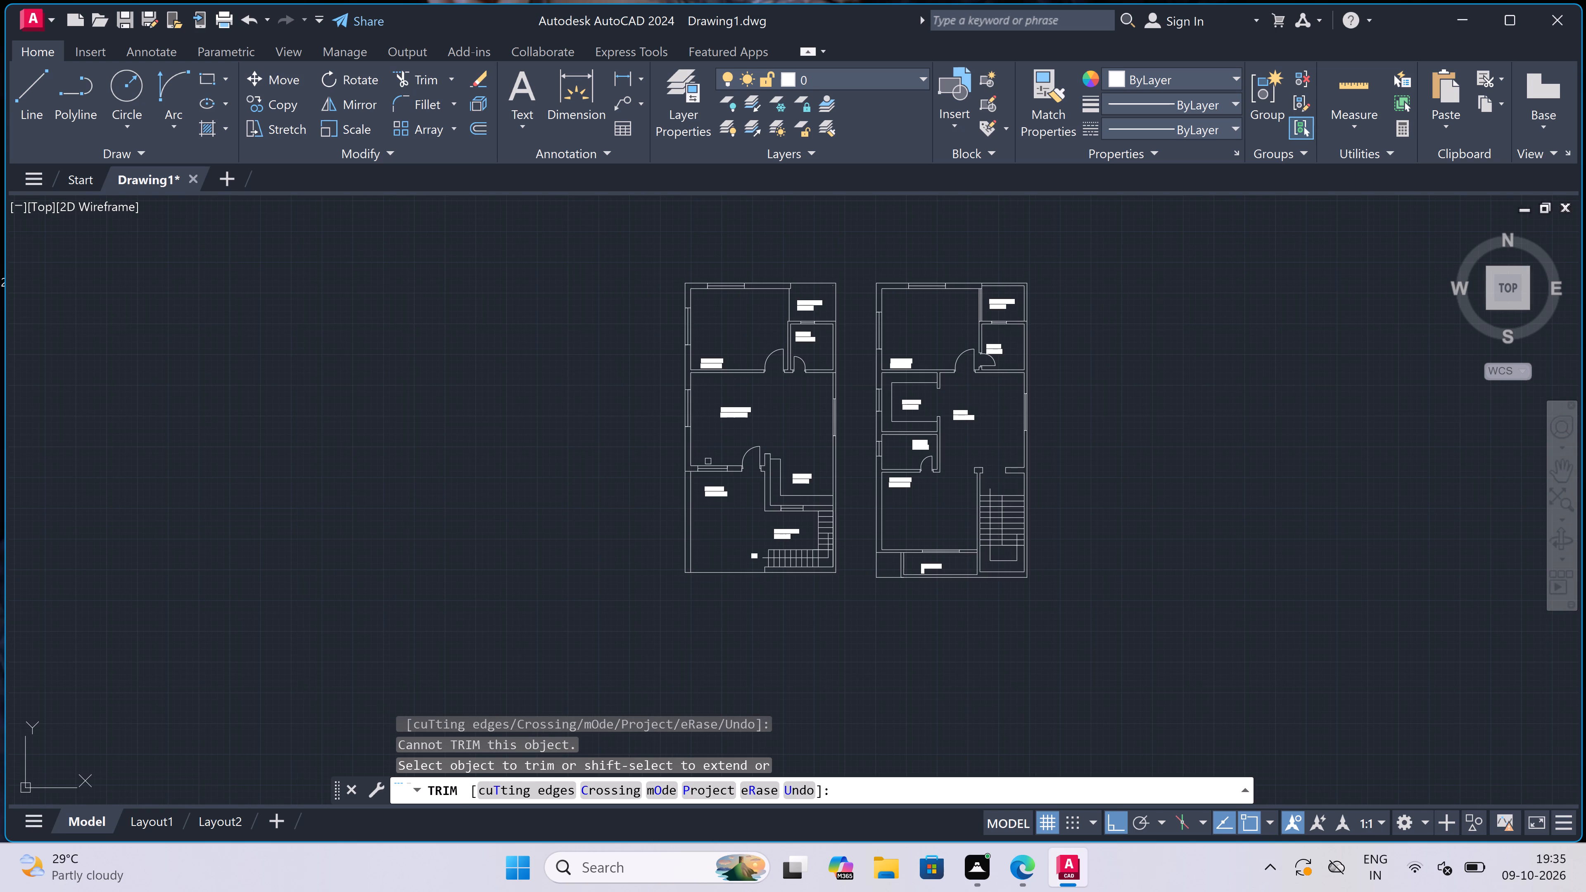
scroll(825, 520, up, 3)
scroll(871, 458, up, 2)
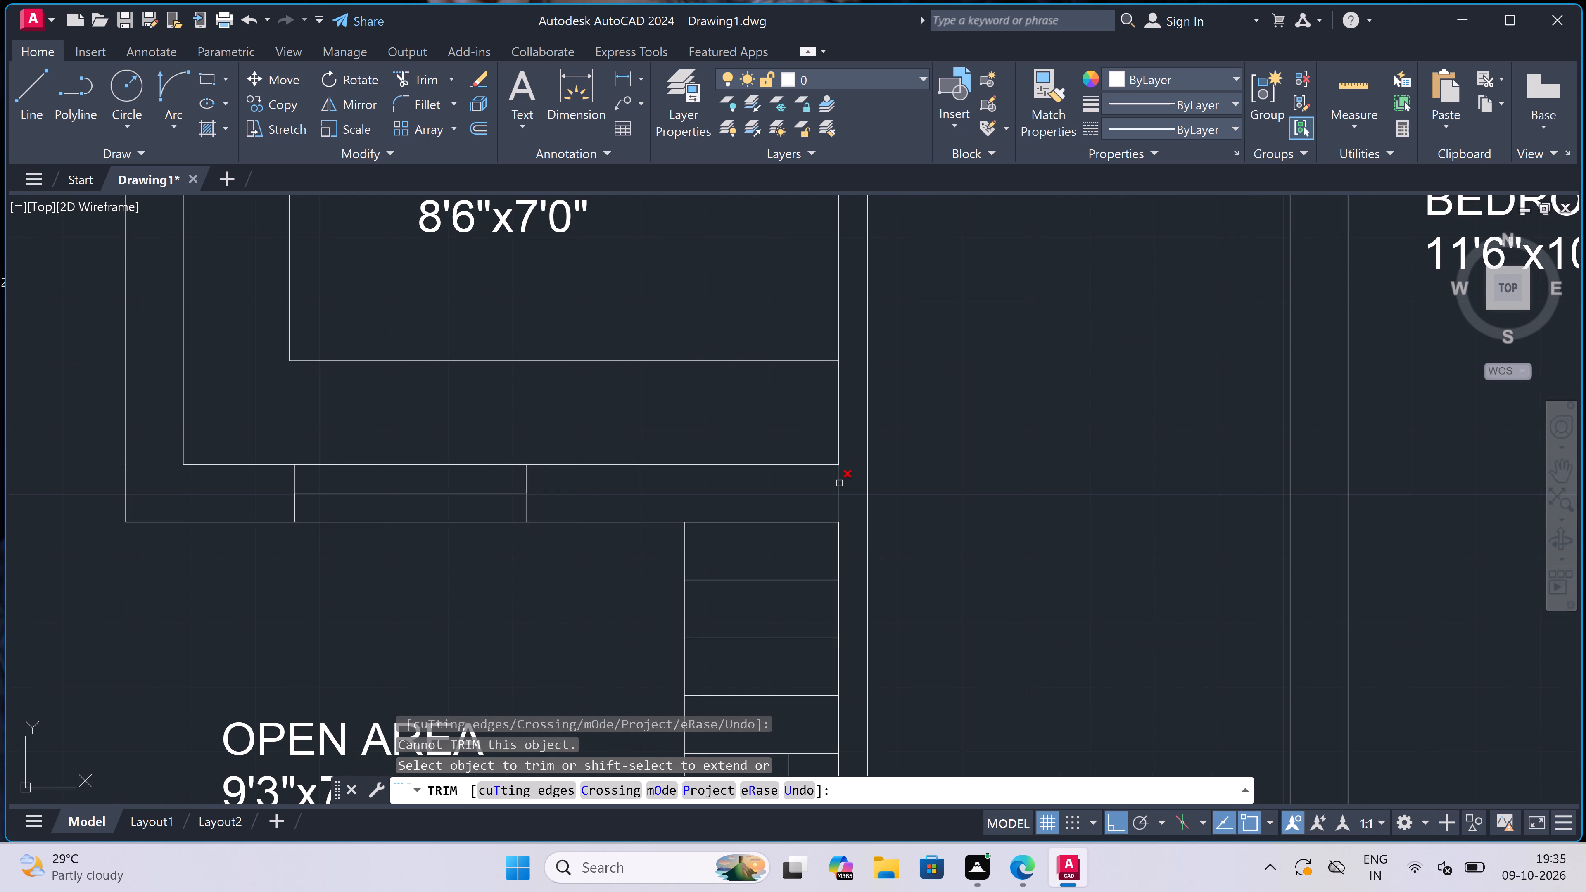
click(839, 484)
scroll(740, 478, down, 5)
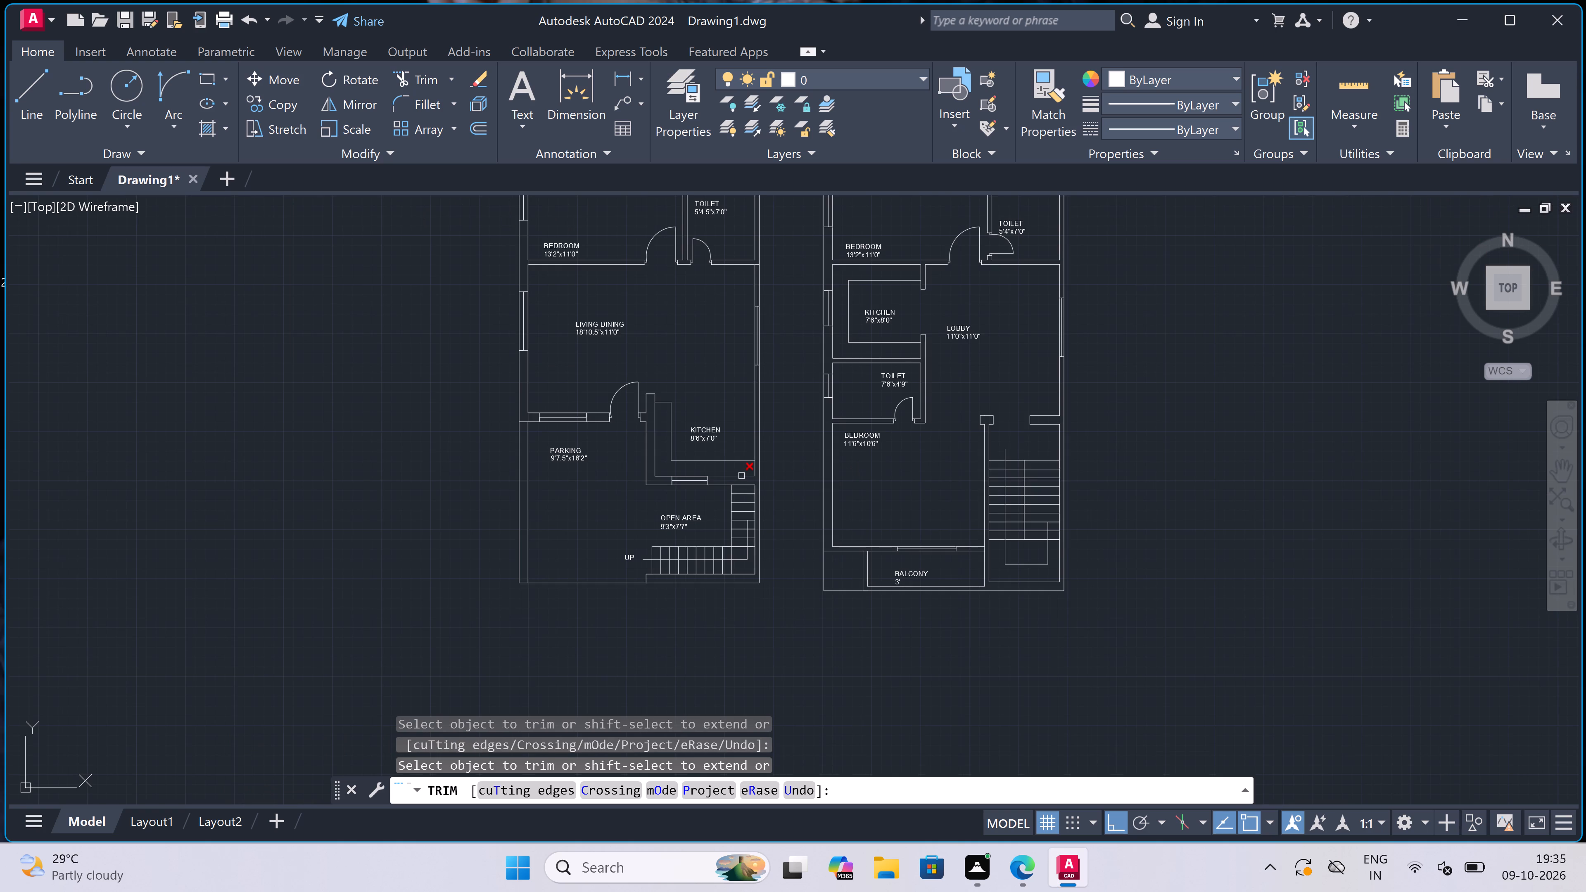
scroll(829, 356, down, 3)
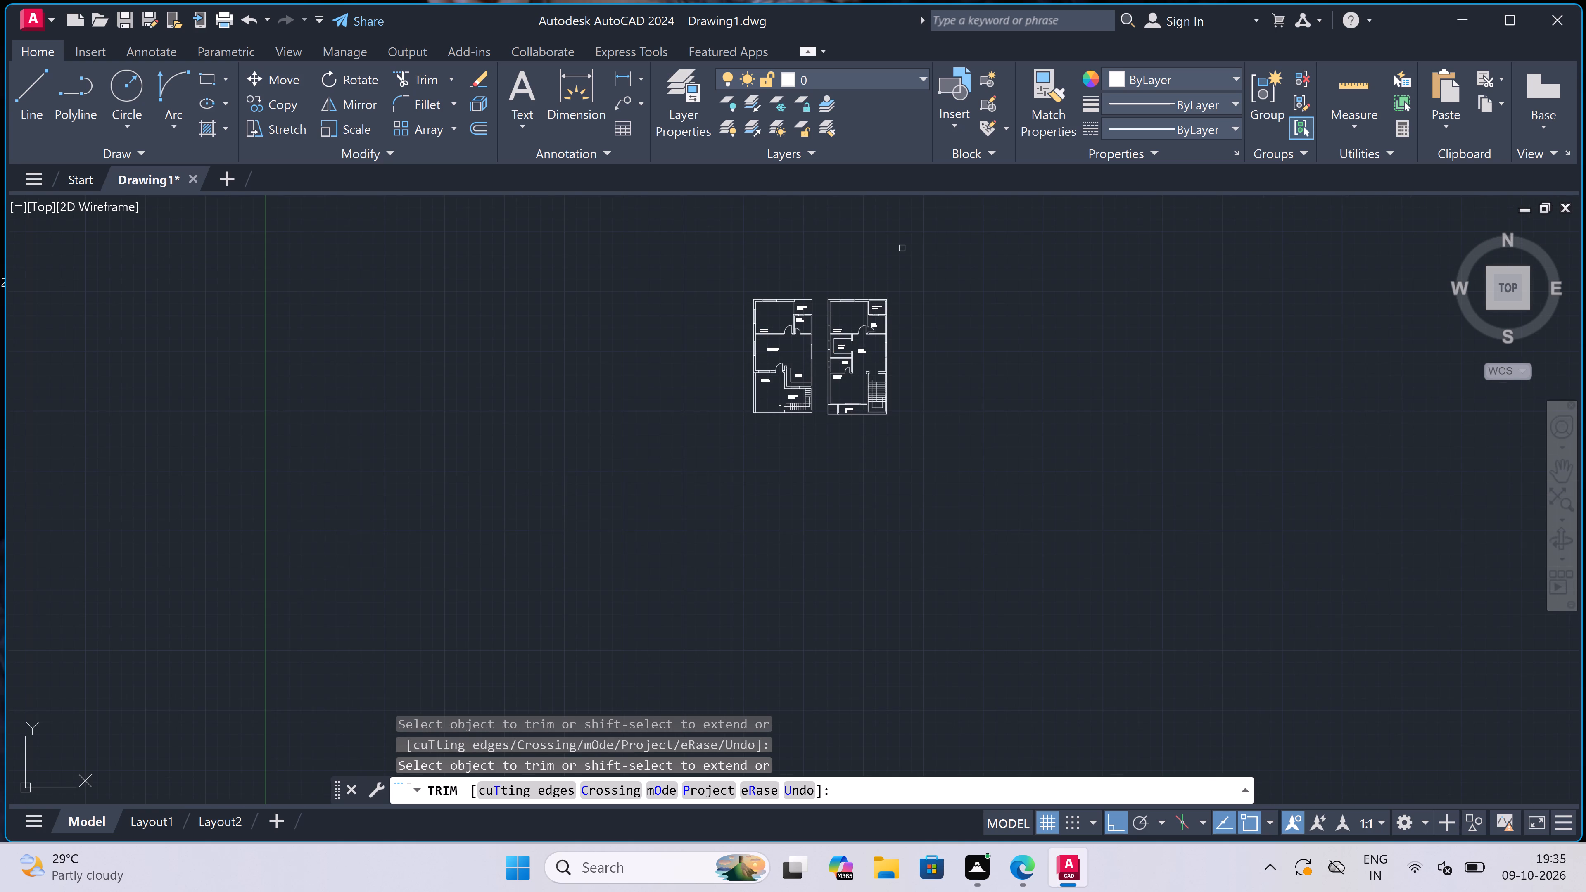
scroll(906, 300, up, 3)
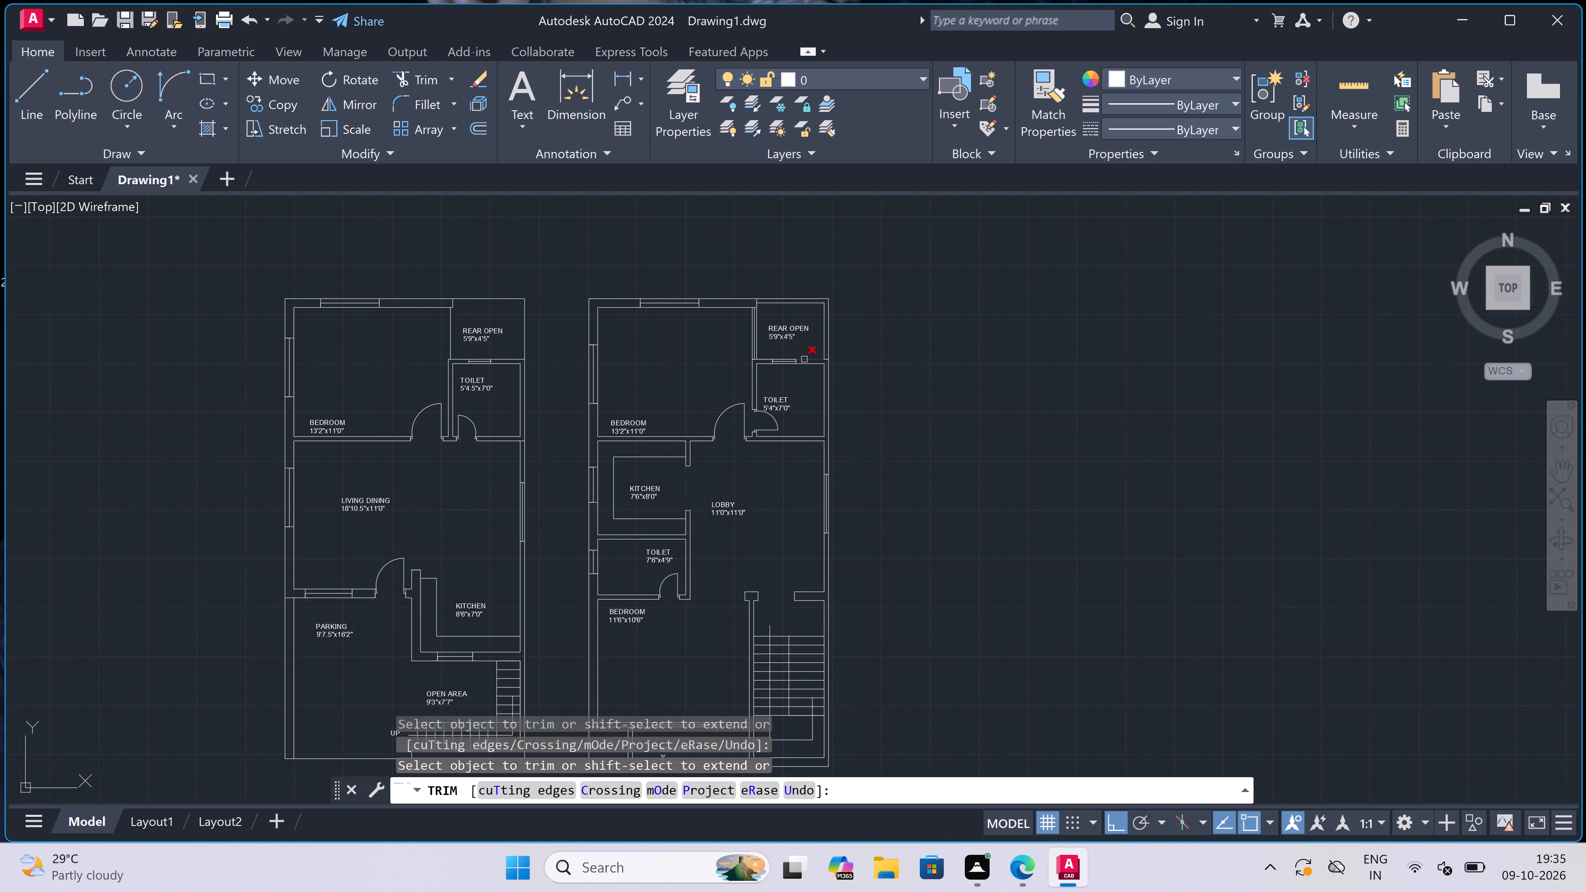
scroll(762, 373, up, 2)
scroll(751, 326, down, 2)
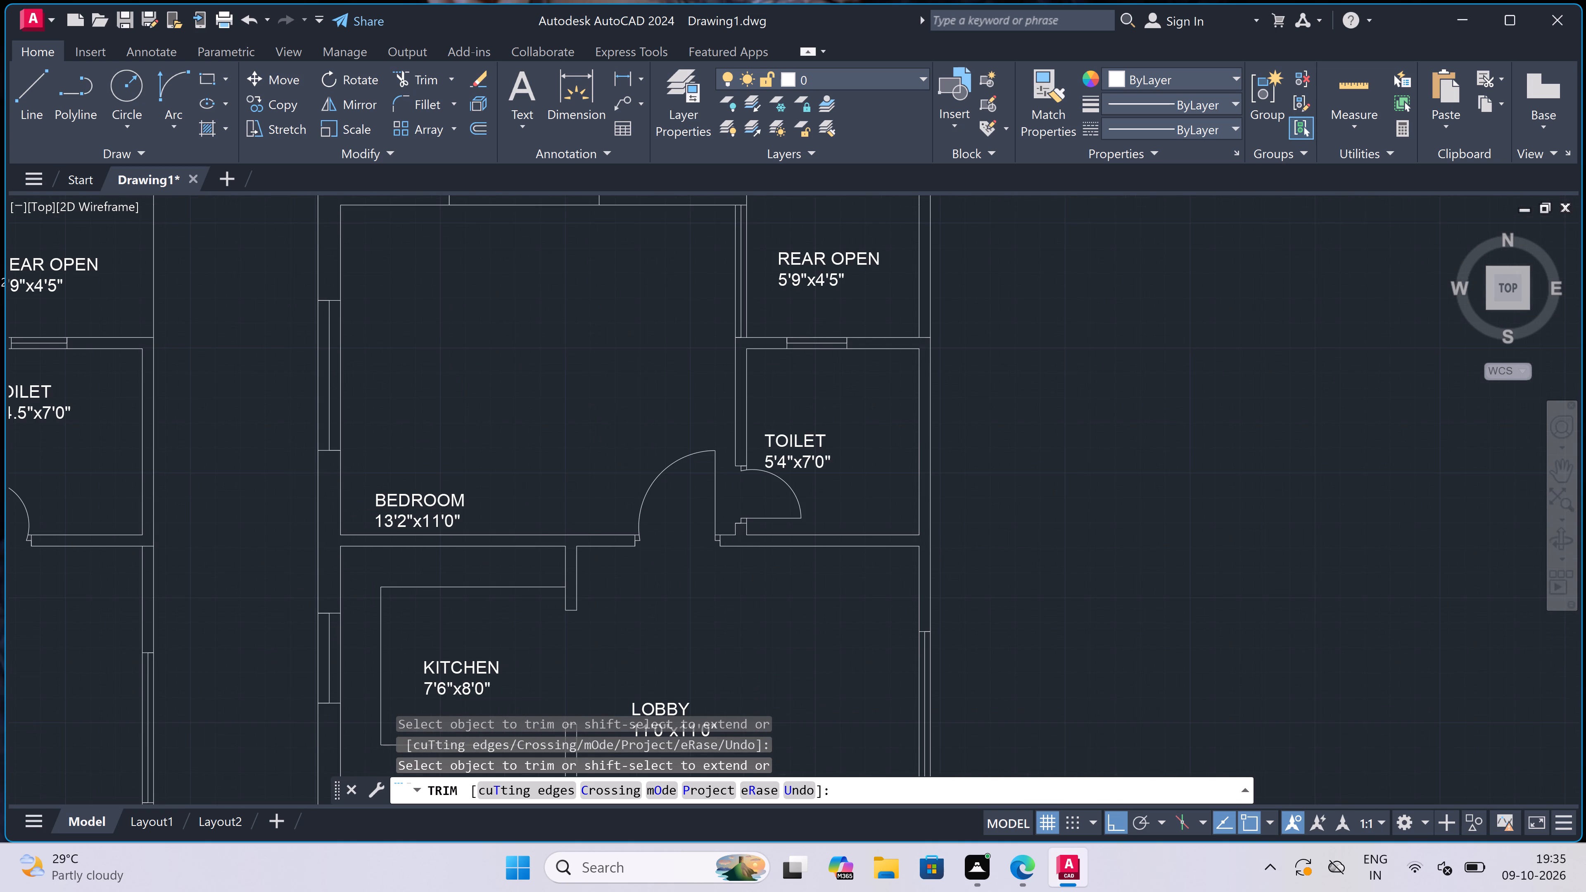
scroll(751, 326, down, 1)
scroll(765, 393, up, 2)
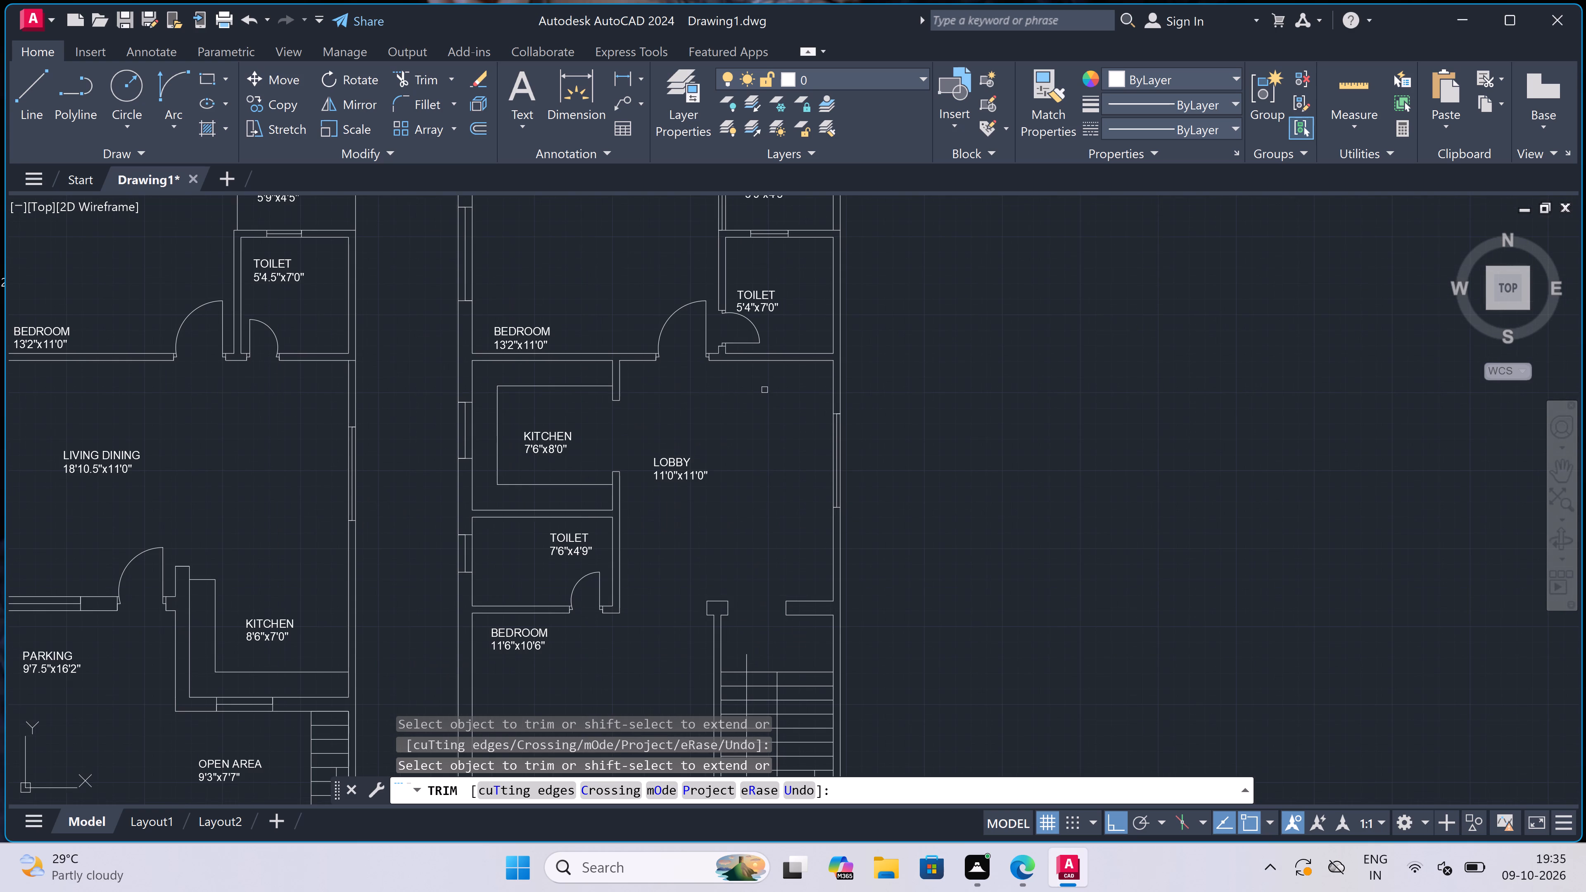
key(Escape)
Start an ANSI32 hatch and fill the 13'2"x11'0" bedroom's rear wall segments and the 5'4"x7'0" toilet's walls on the lobby floor plan.
text(h)
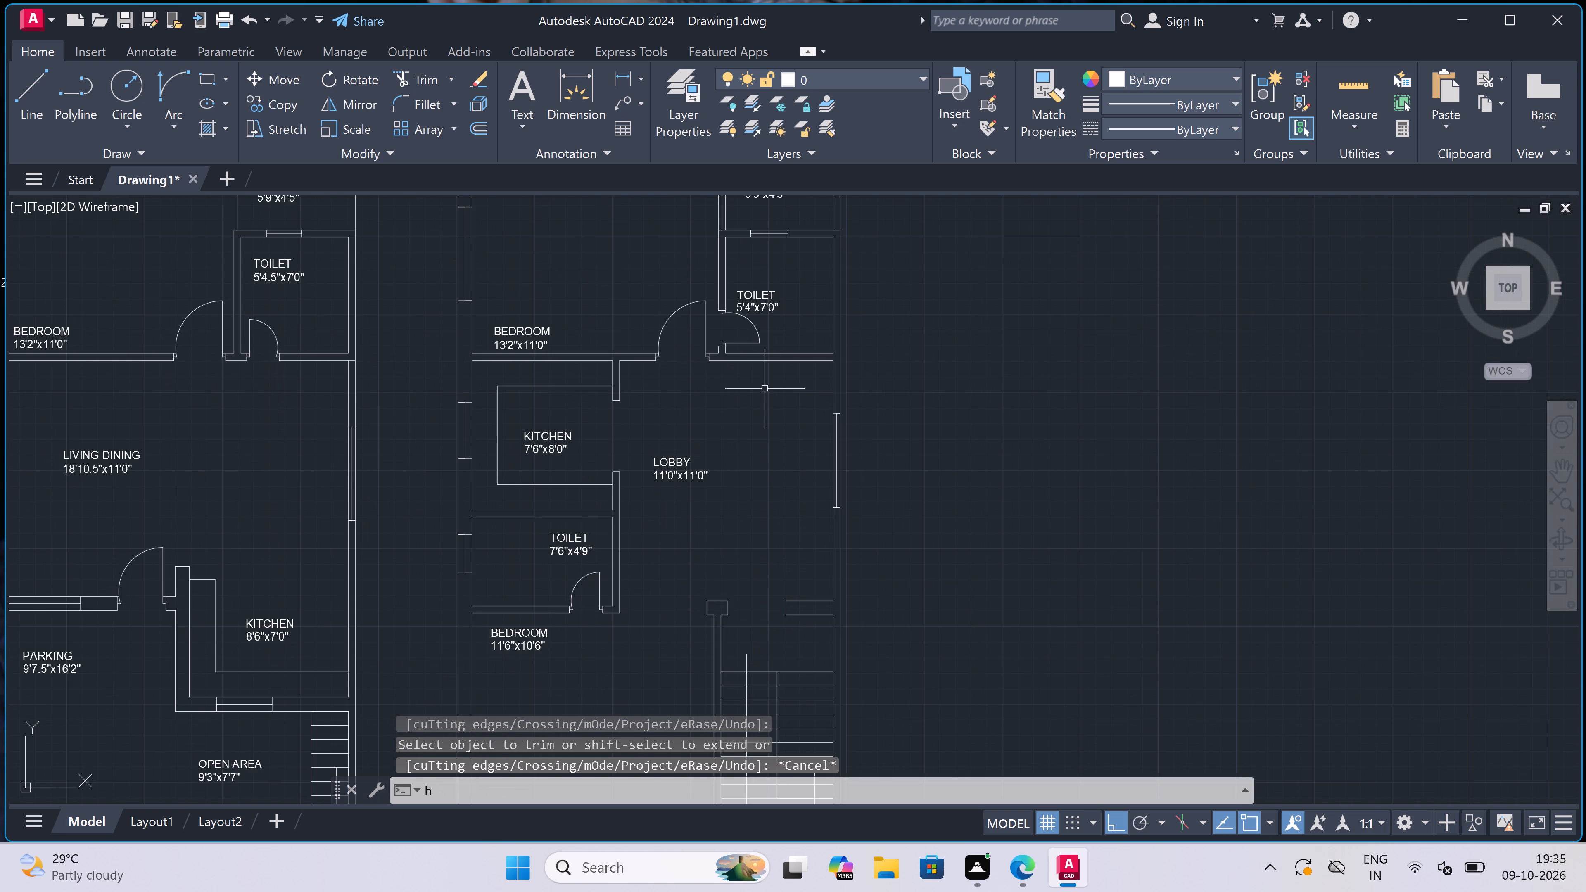
key(space)
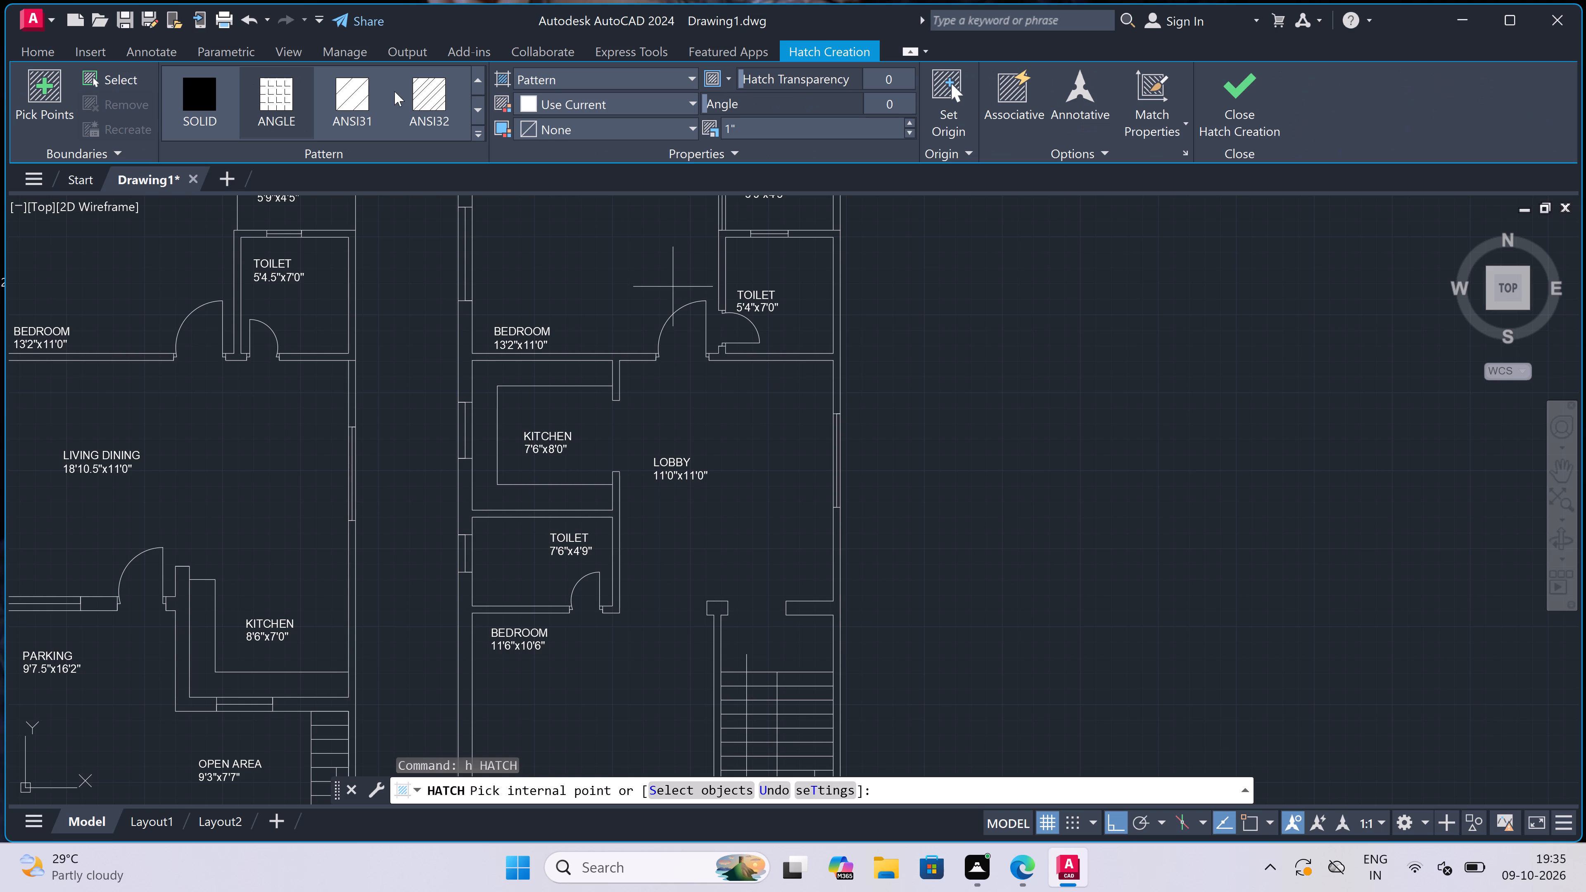
click(436, 92)
scroll(588, 414, down, 1)
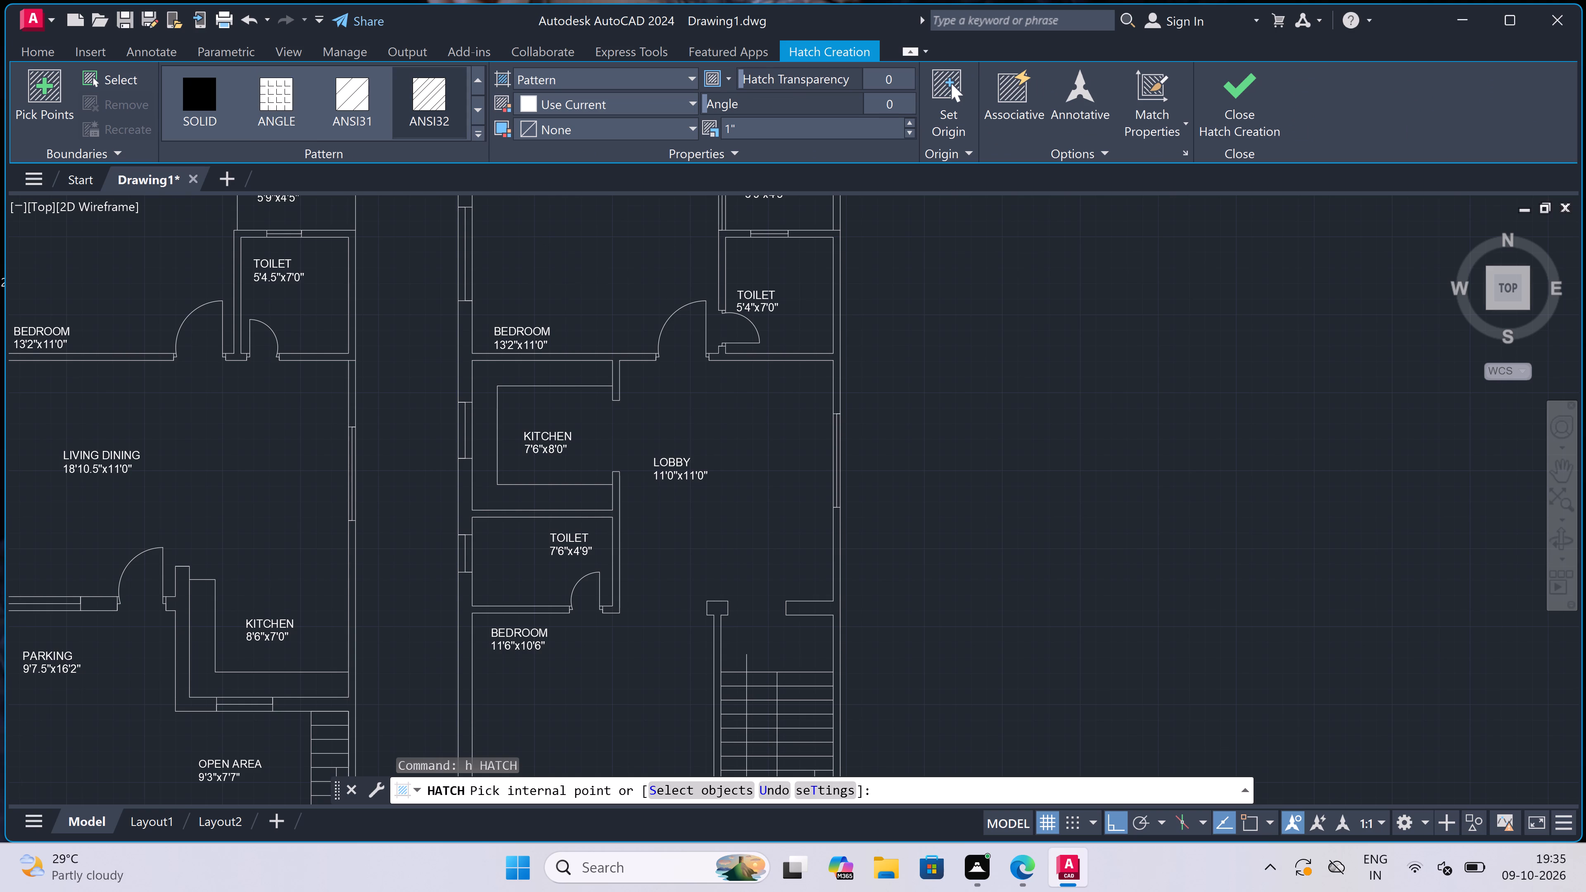
scroll(588, 414, down, 1)
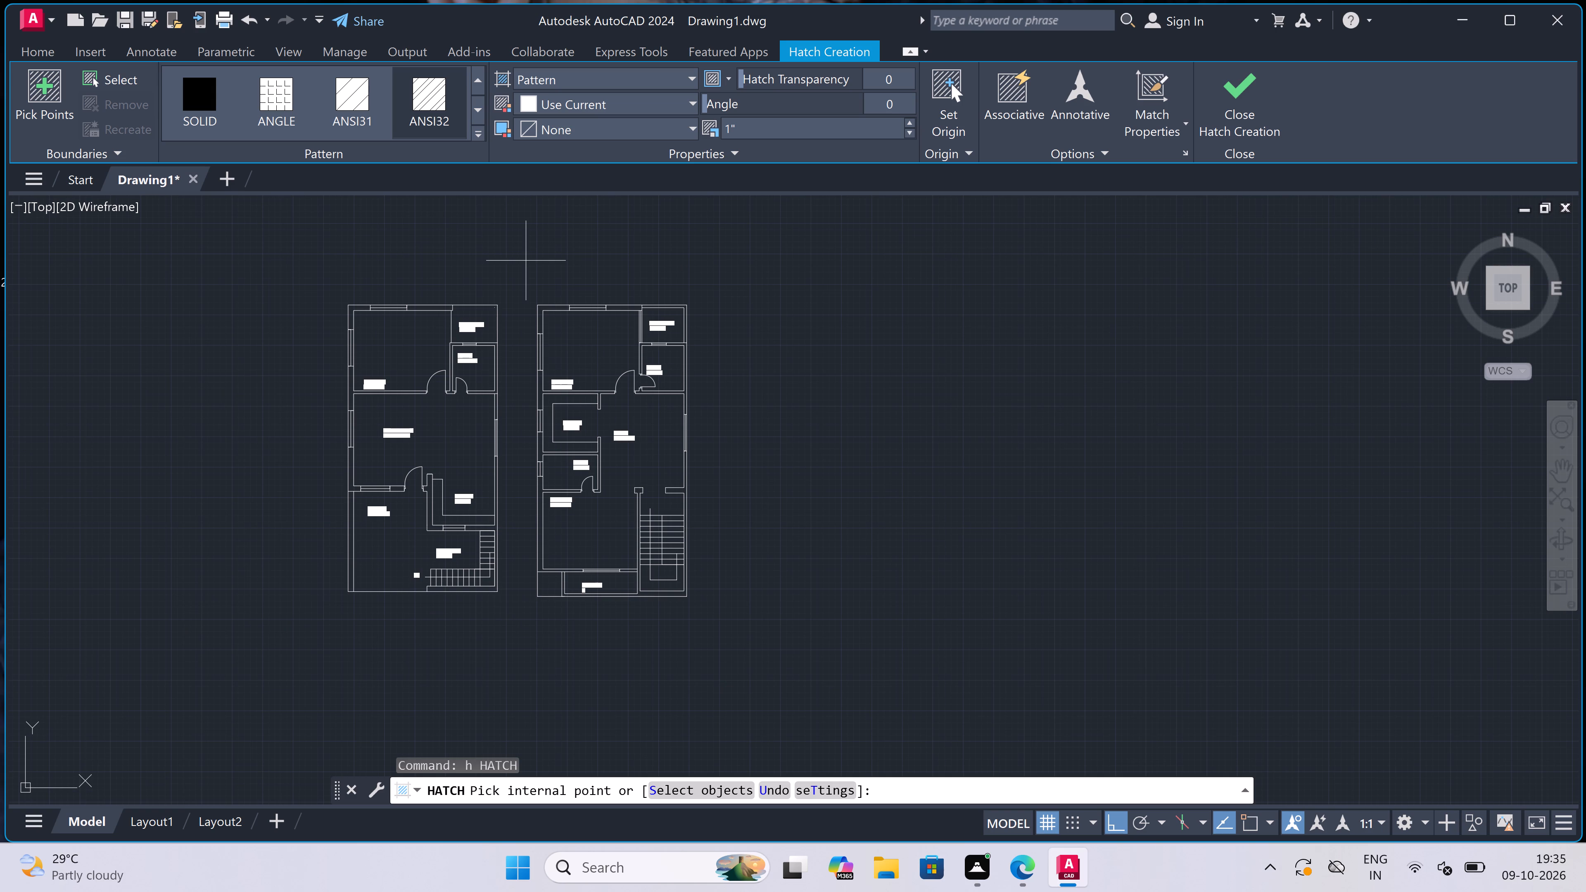
scroll(530, 284, up, 2)
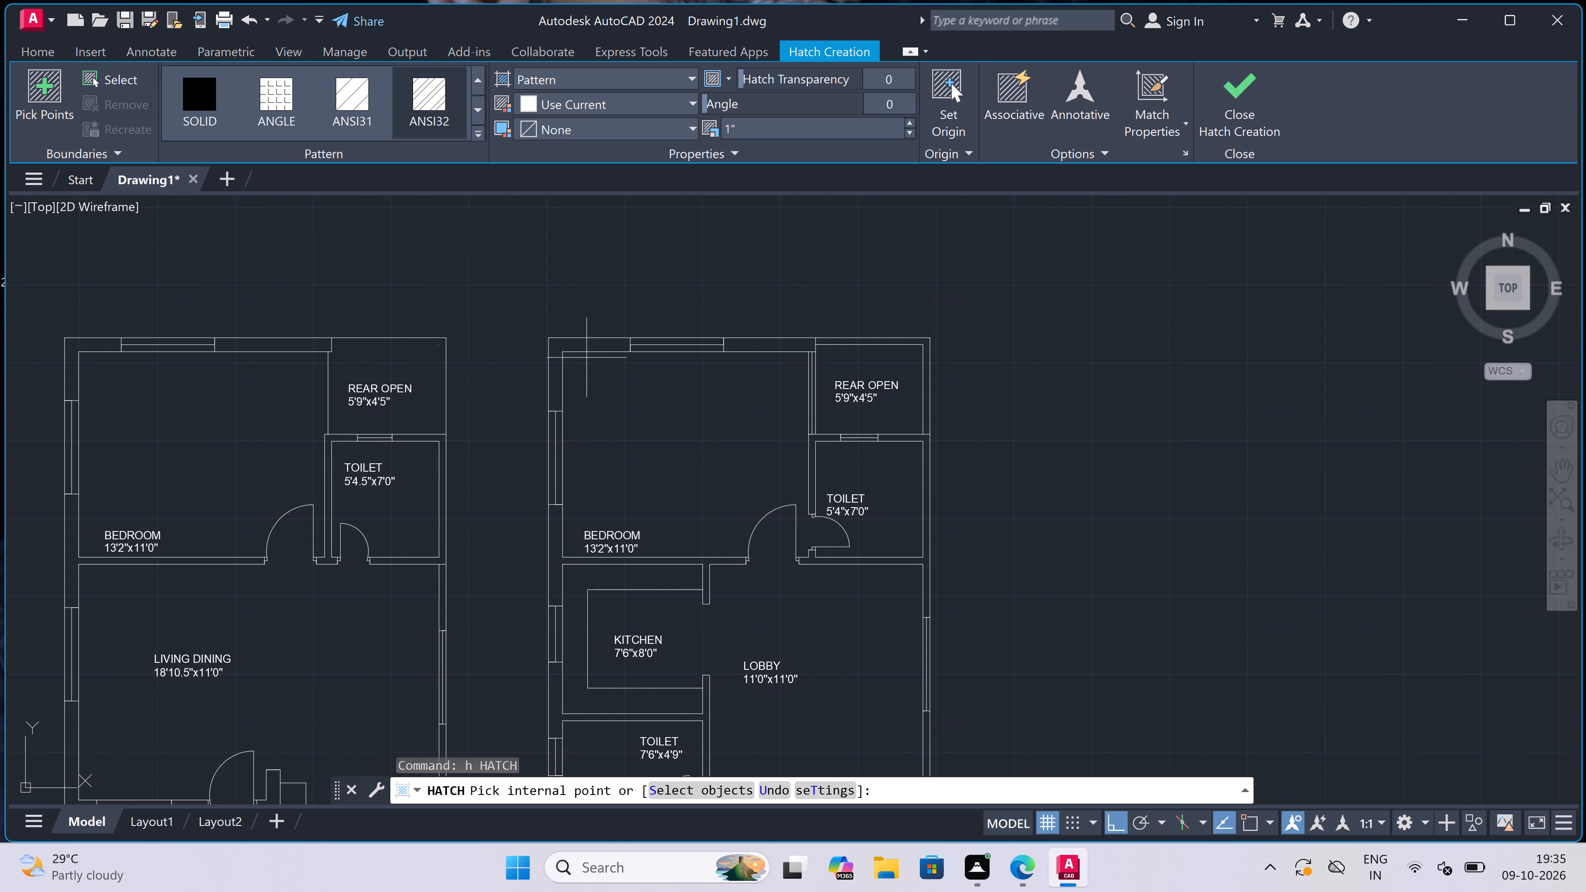
click(587, 346)
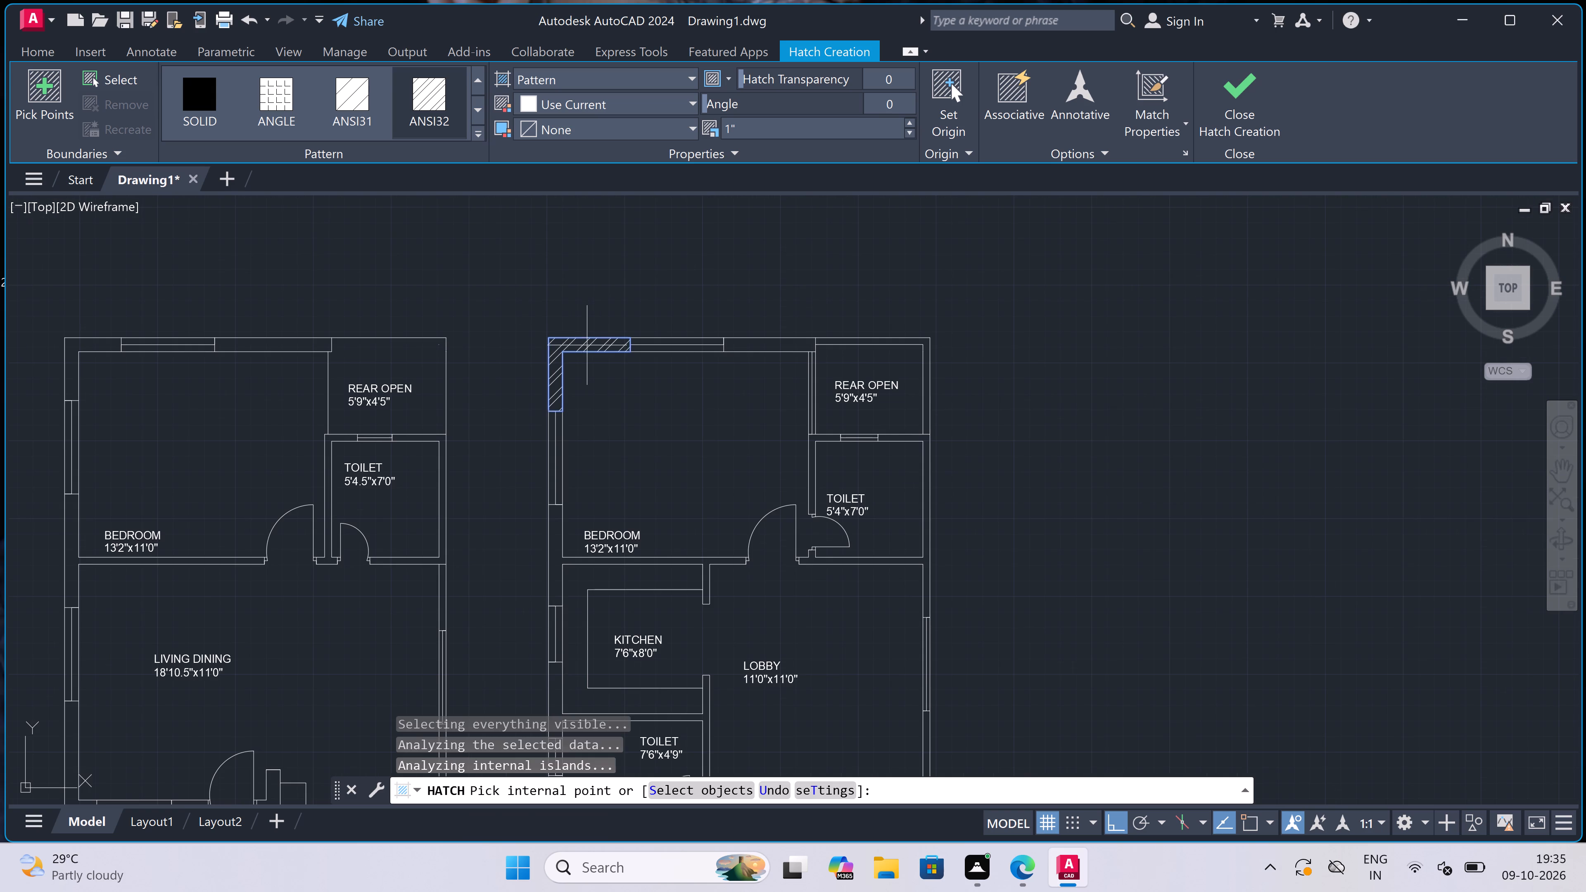
click(763, 346)
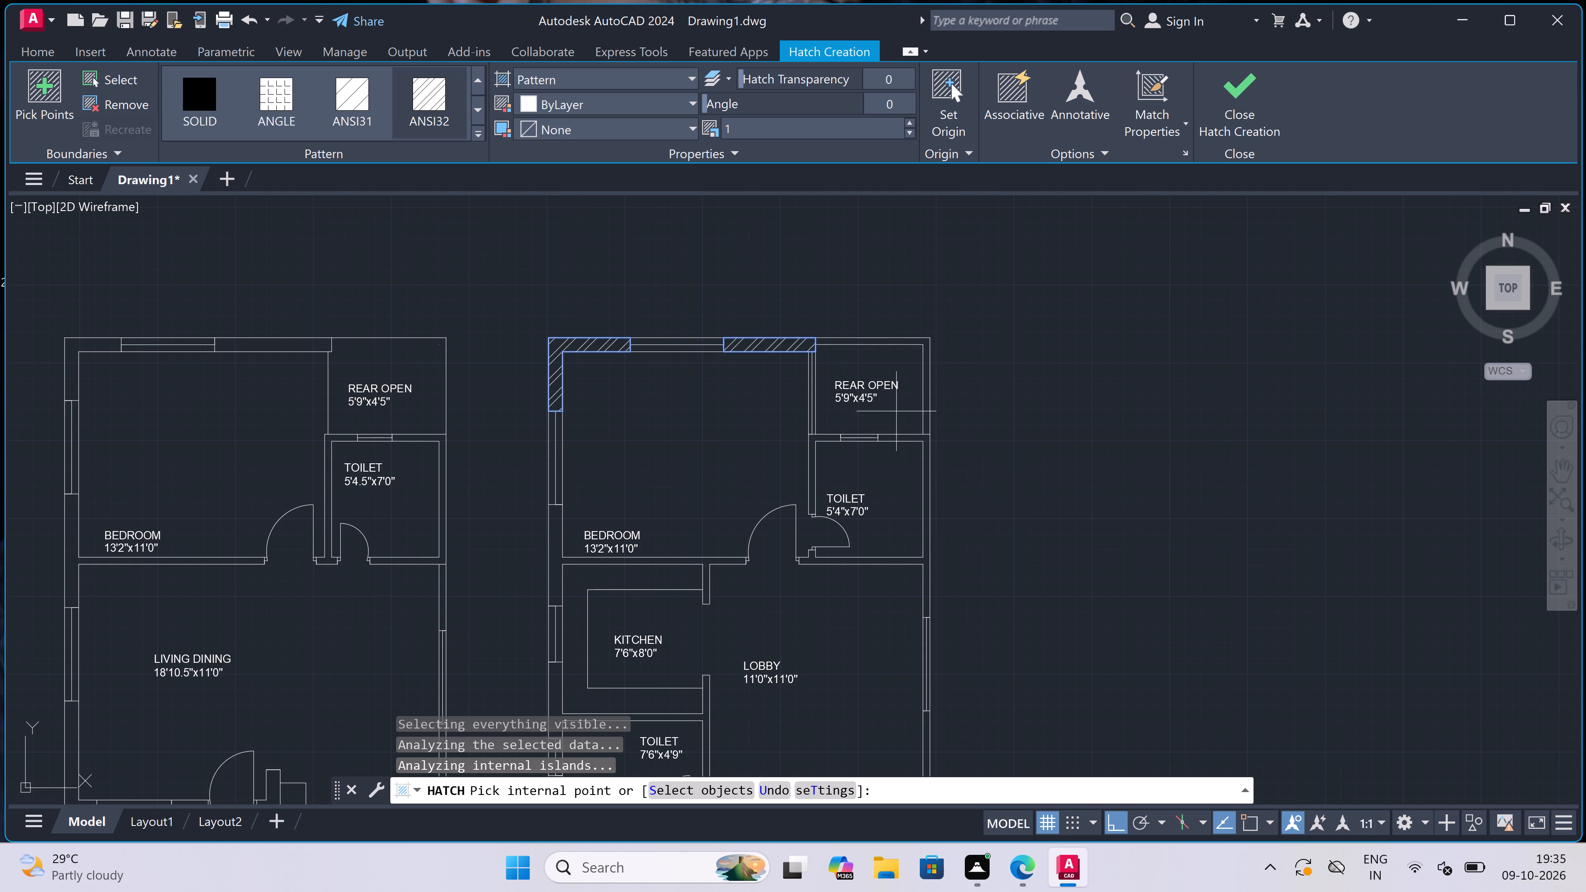
scroll(908, 436, up, 1)
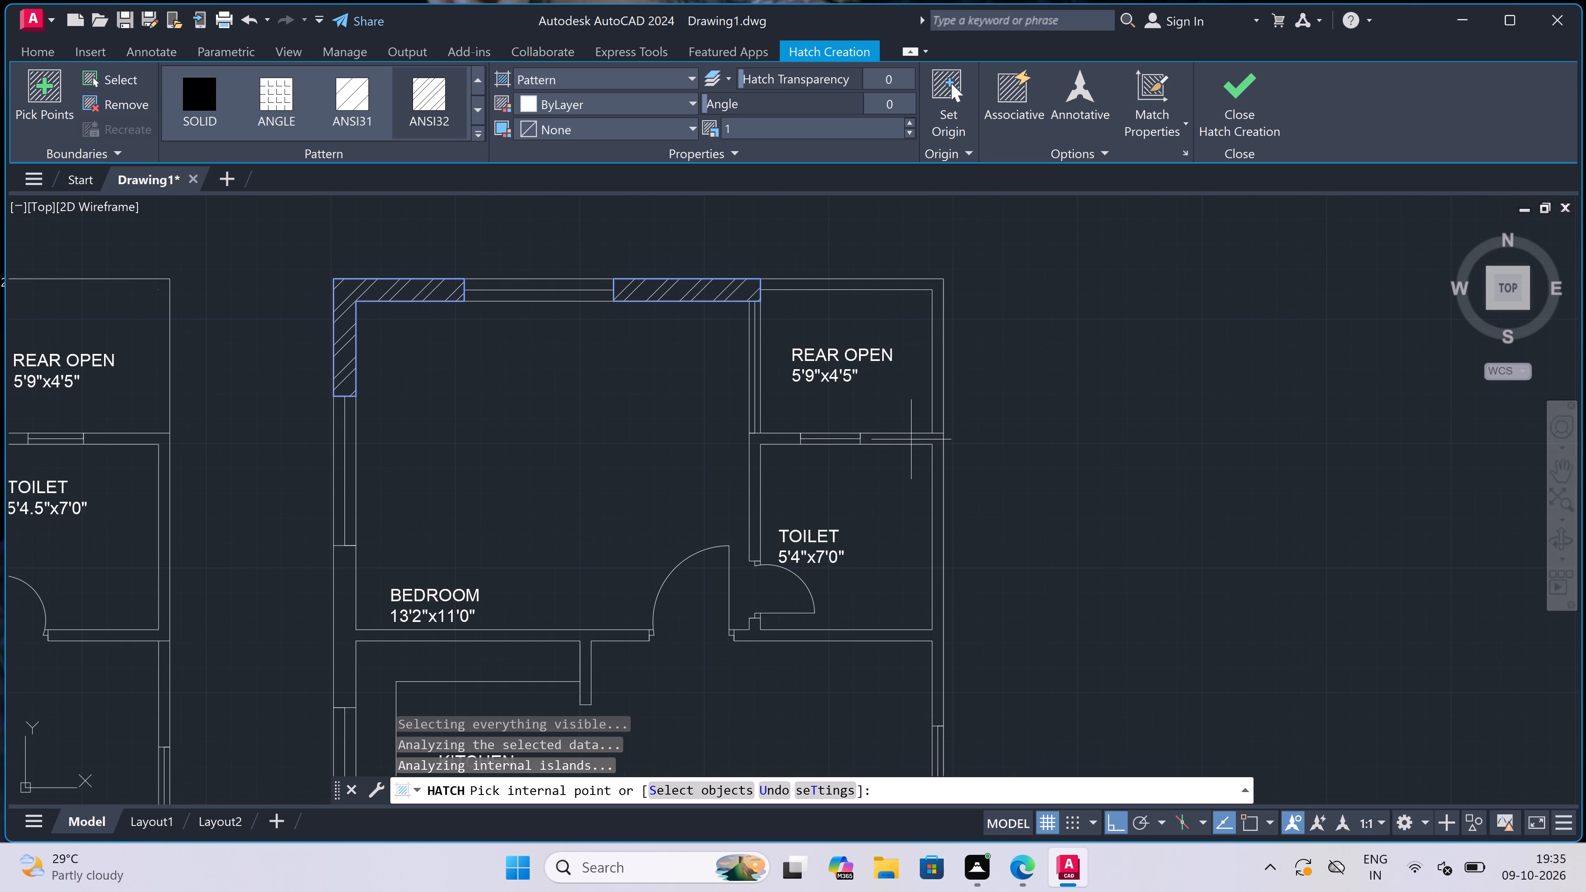
click(911, 441)
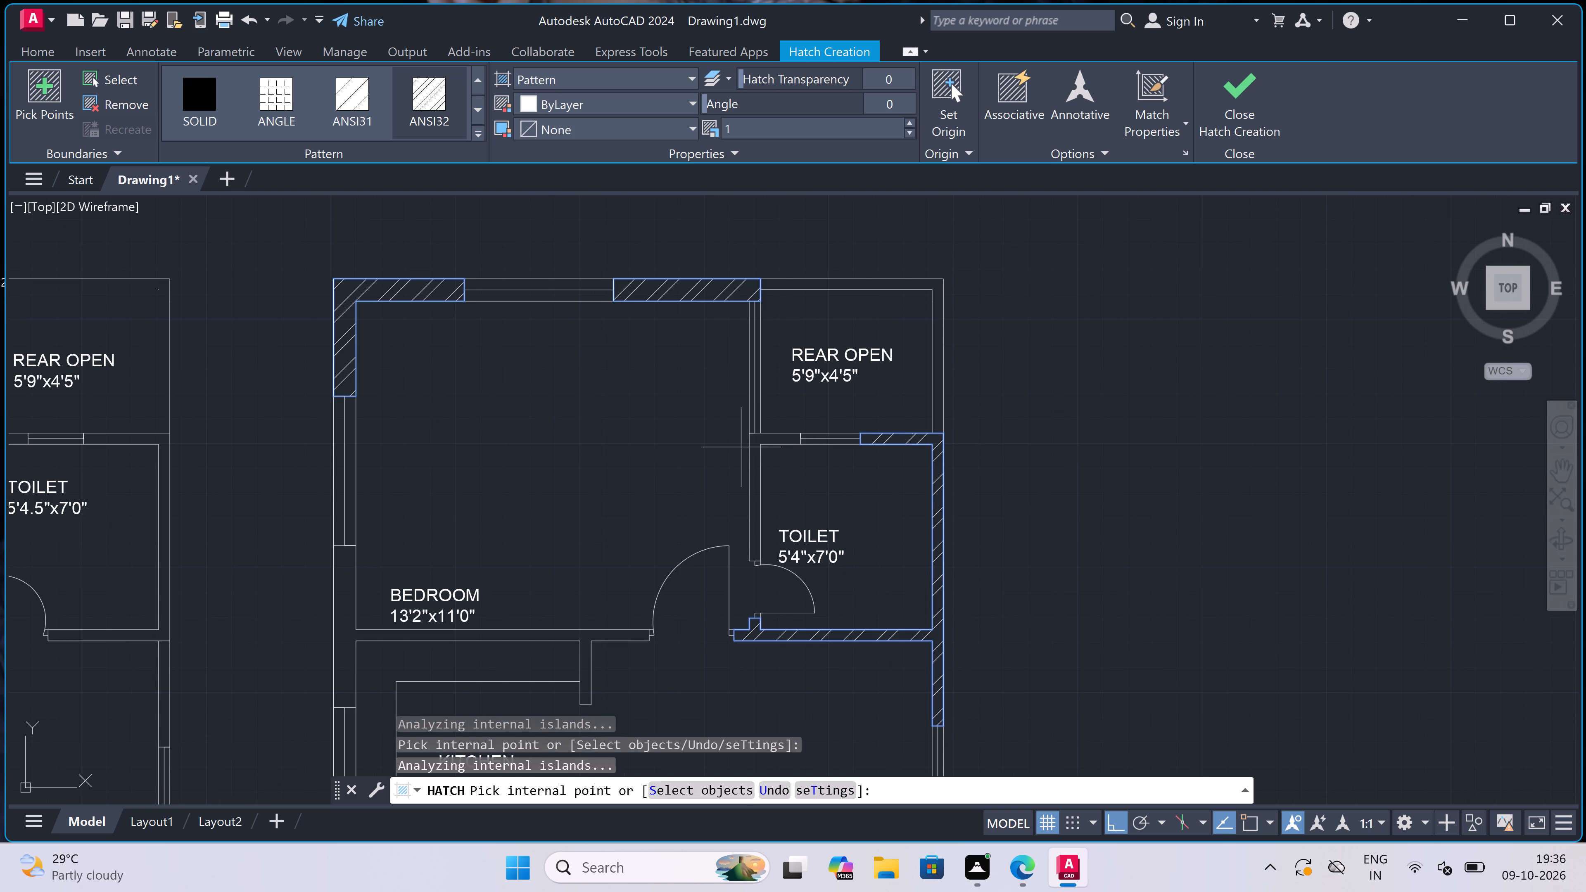
click(753, 442)
Hatch the walls around the 7'6"x8'0" kitchen and 7'6"x4'9" toilet, including the adjoining outer wall down along the 11'6"x10'6" bedroom.
scroll(769, 409, down, 2)
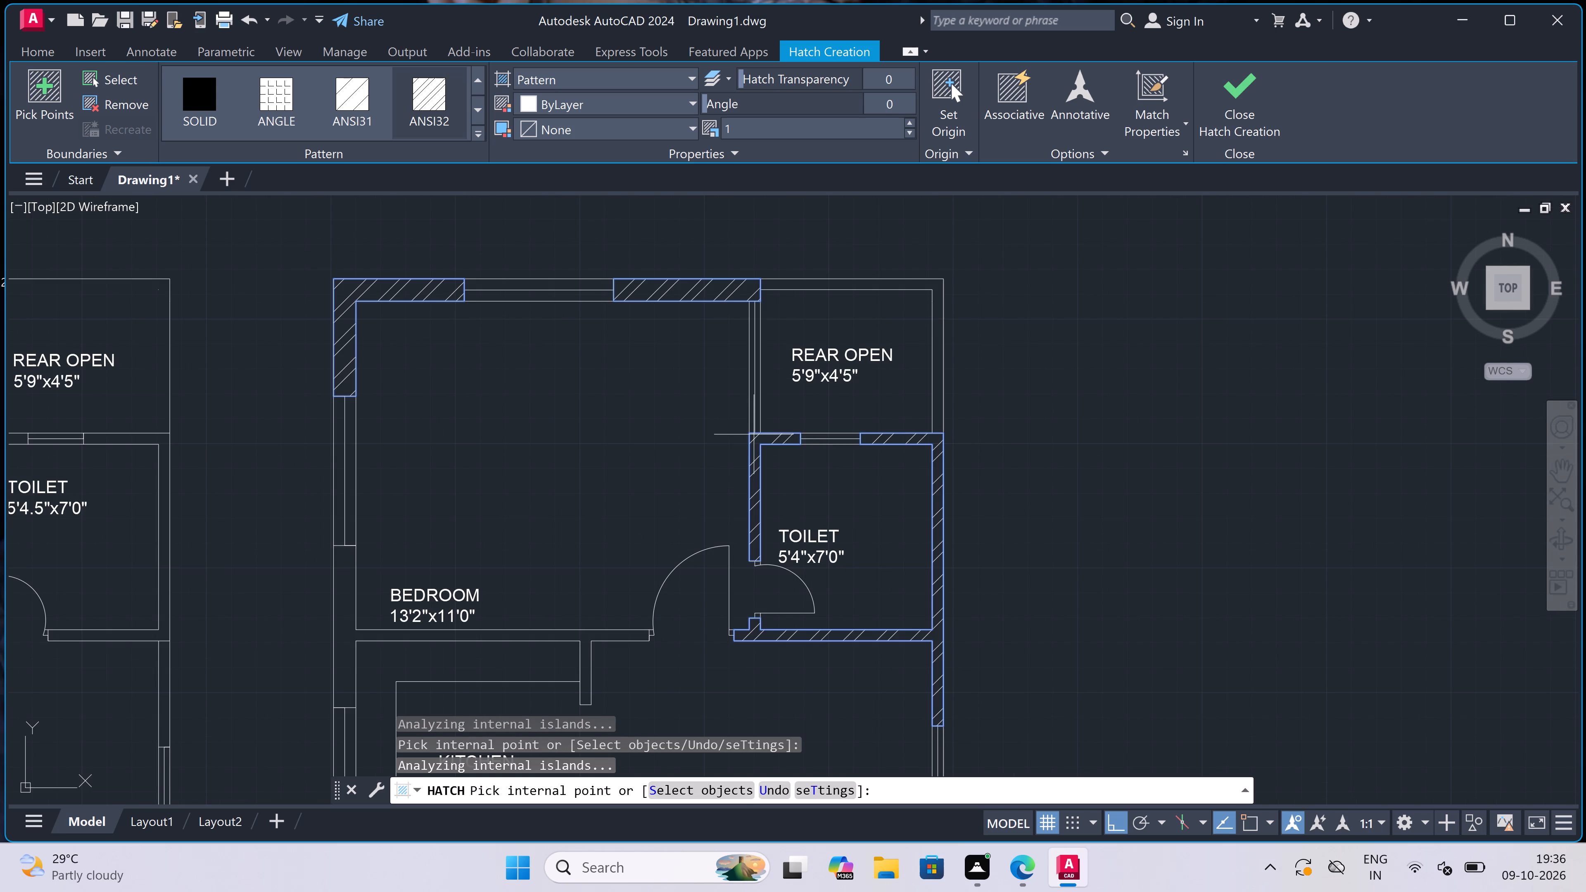
scroll(769, 409, down, 2)
scroll(515, 558, up, 2)
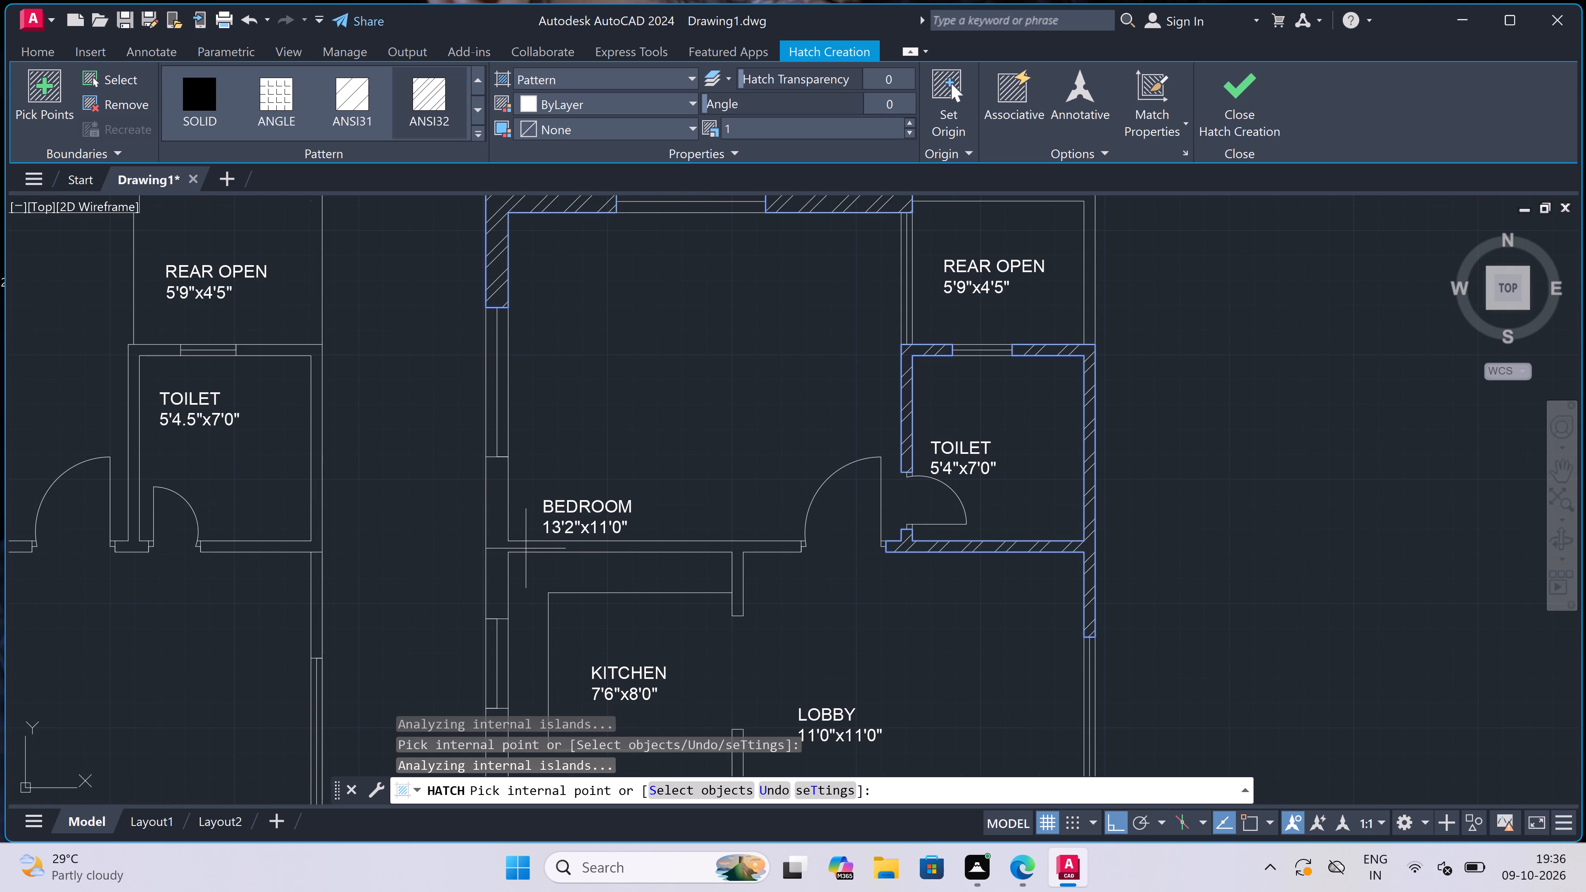
click(526, 548)
scroll(712, 415, down, 5)
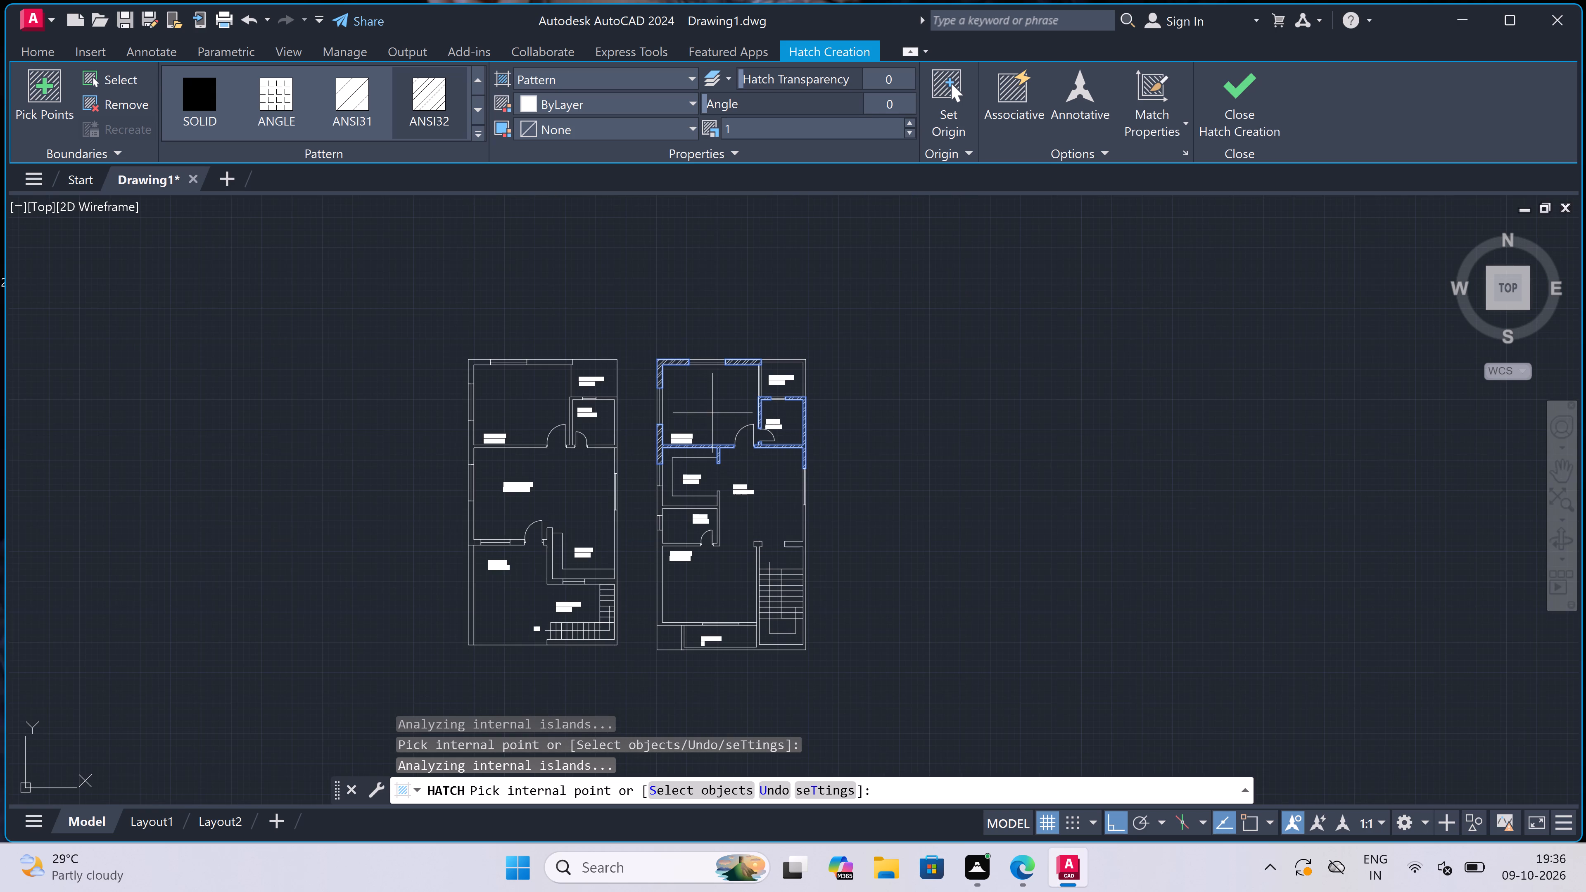
scroll(663, 514, up, 3)
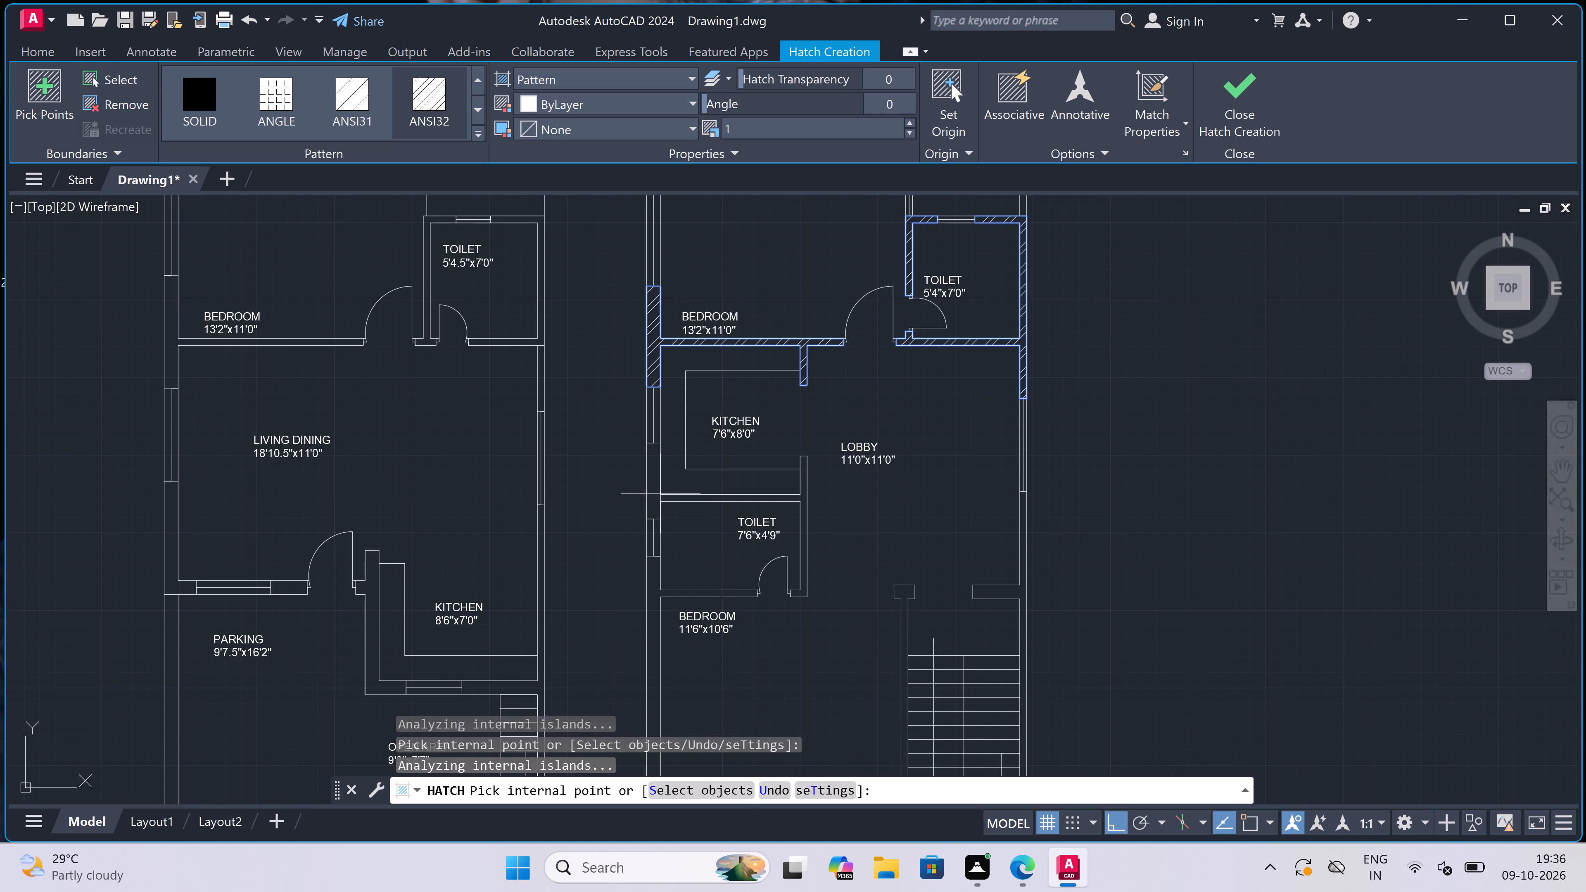
click(654, 480)
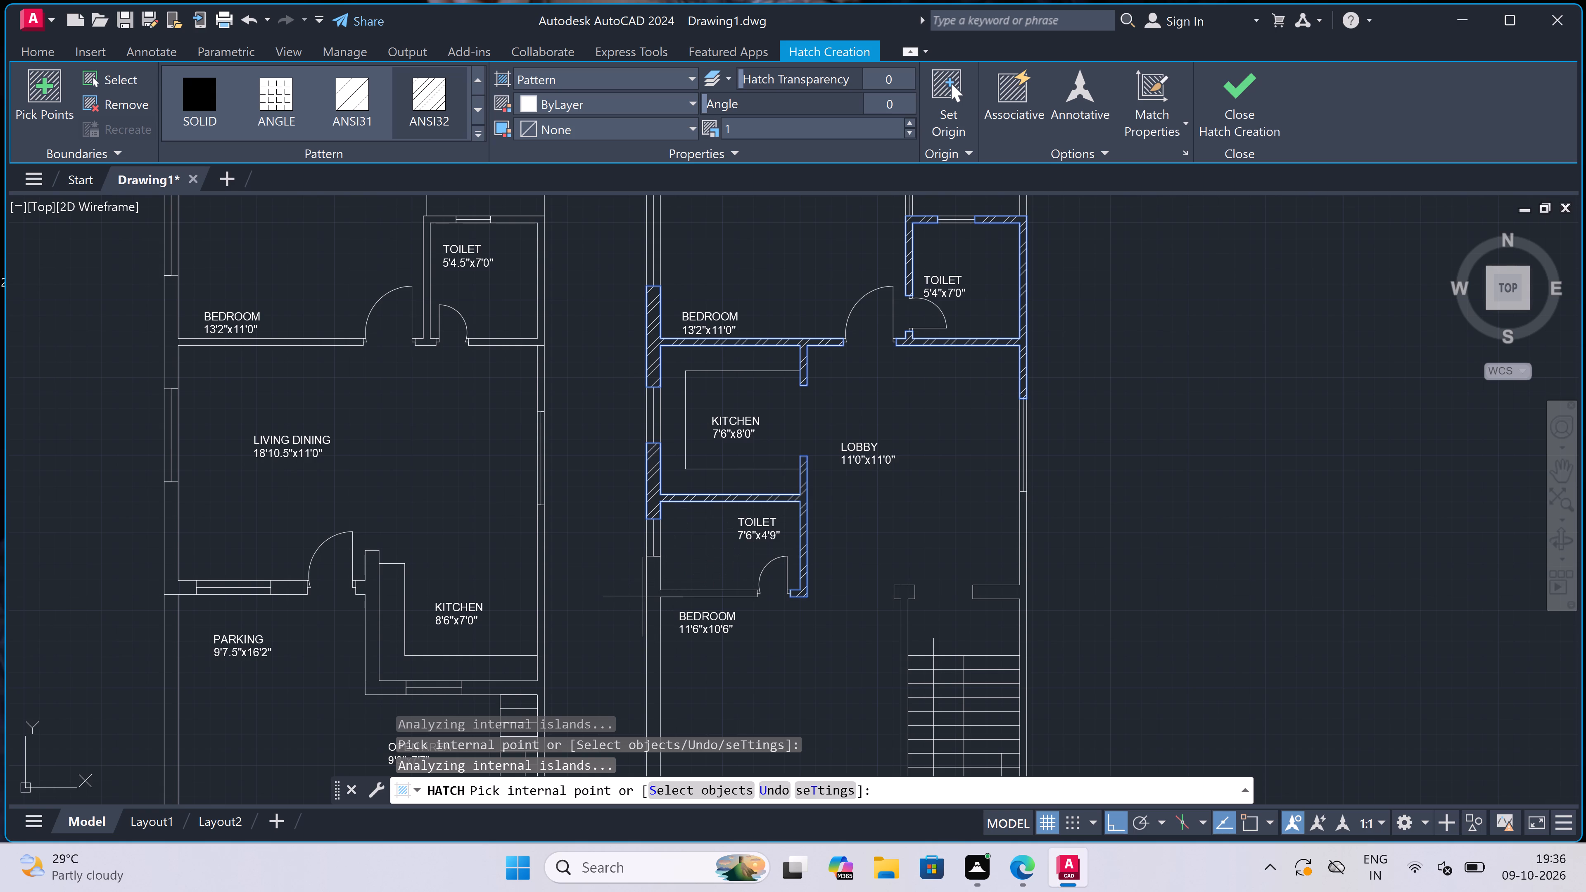
click(653, 599)
Hatch the remaining wall segment between the 11'6"x10'6" bedroom and balcony, plus the balcony and staircase walls.
scroll(769, 424, down, 4)
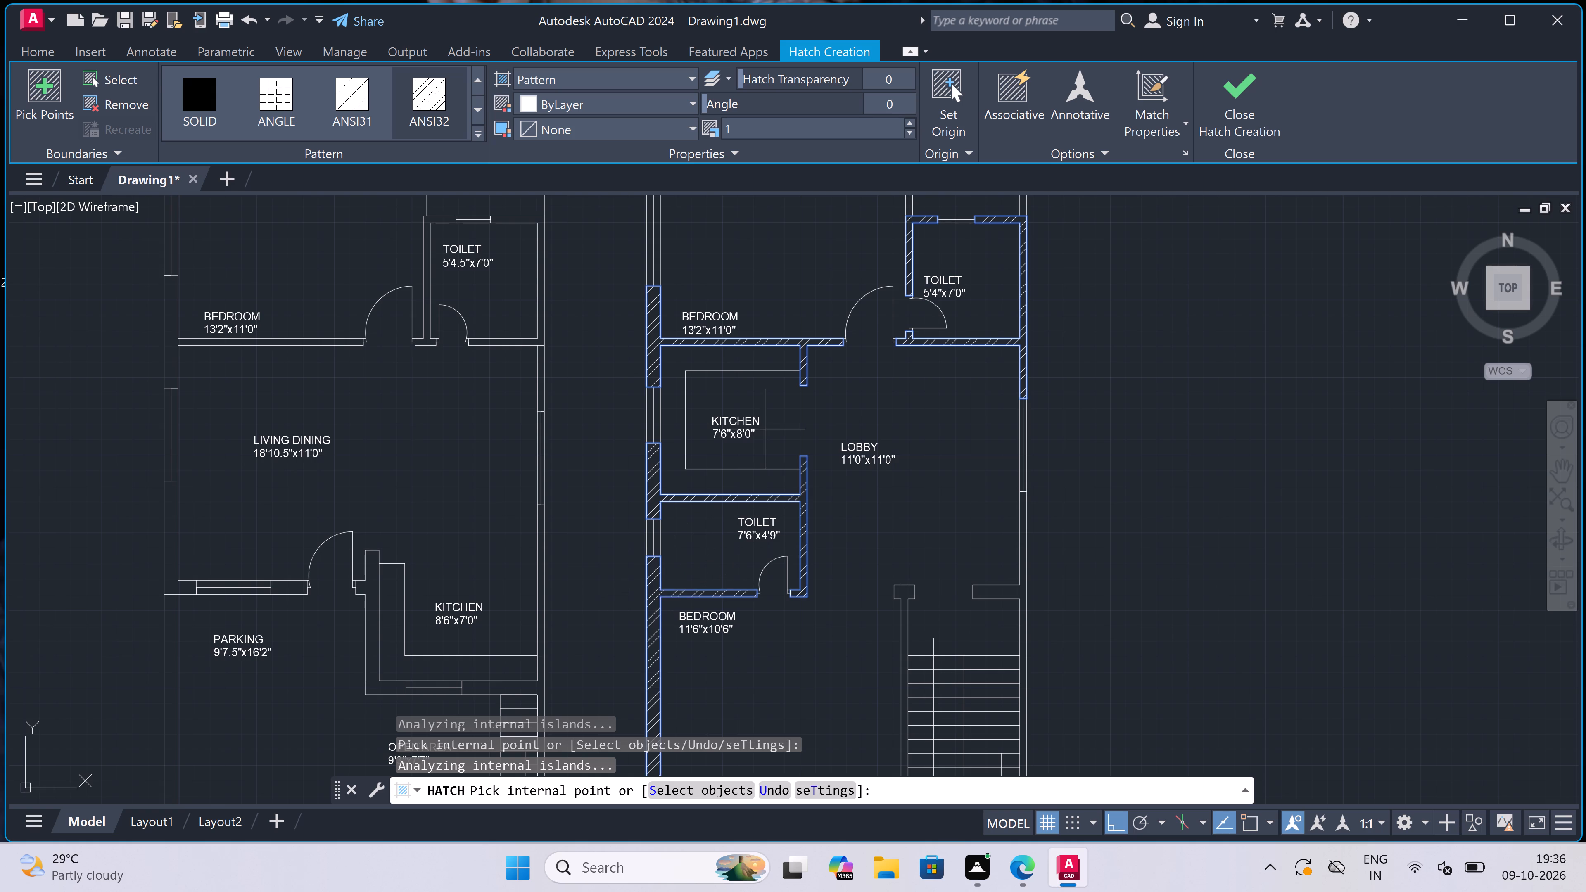
scroll(767, 429, down, 3)
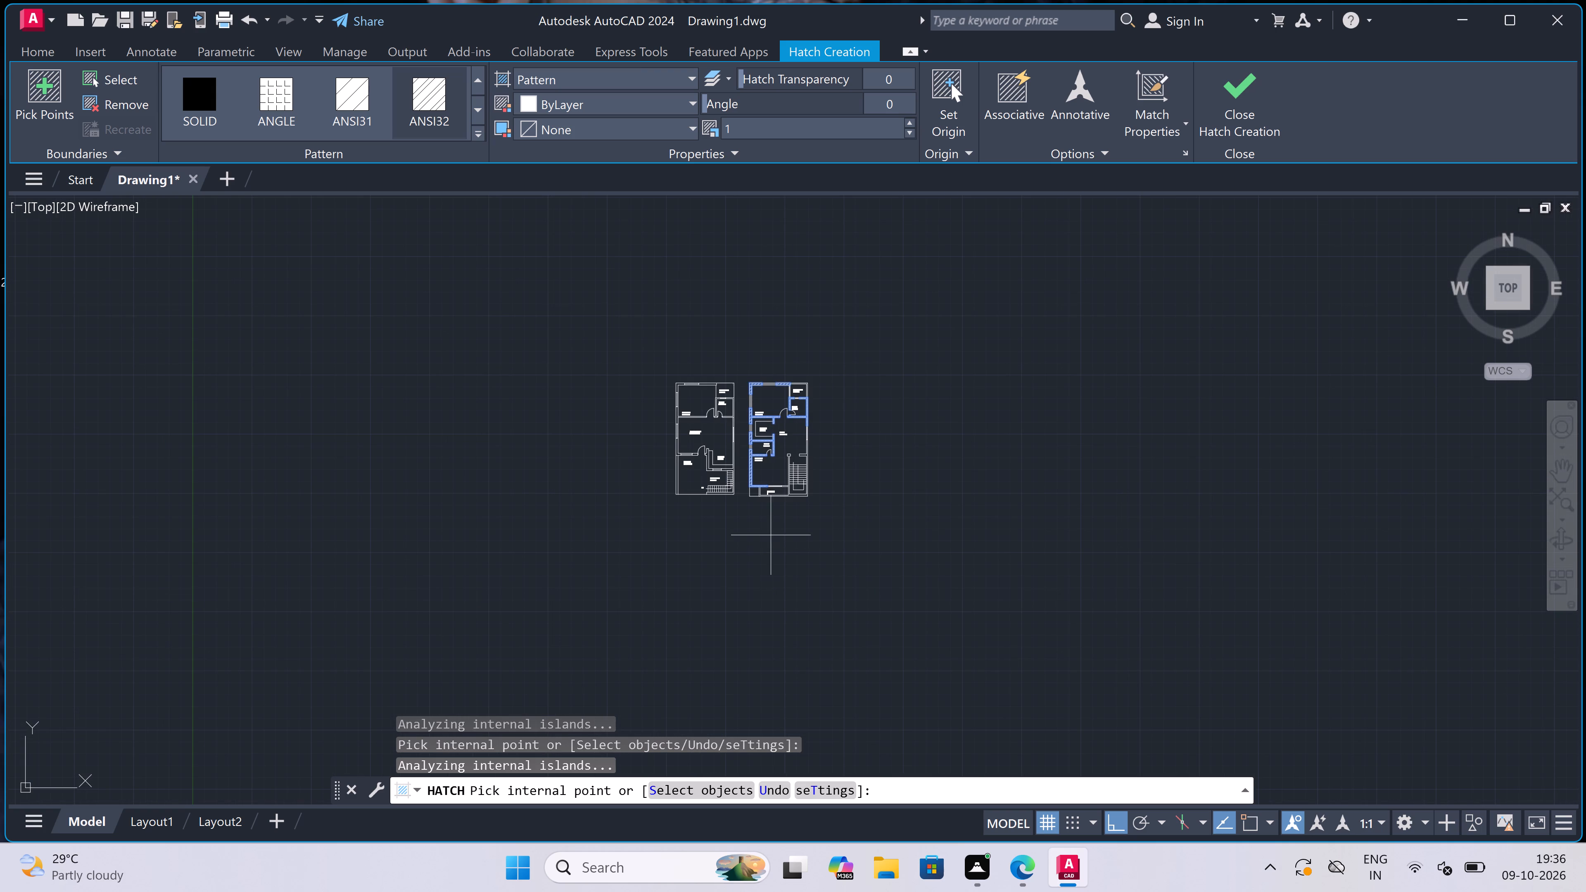
scroll(788, 496, up, 9)
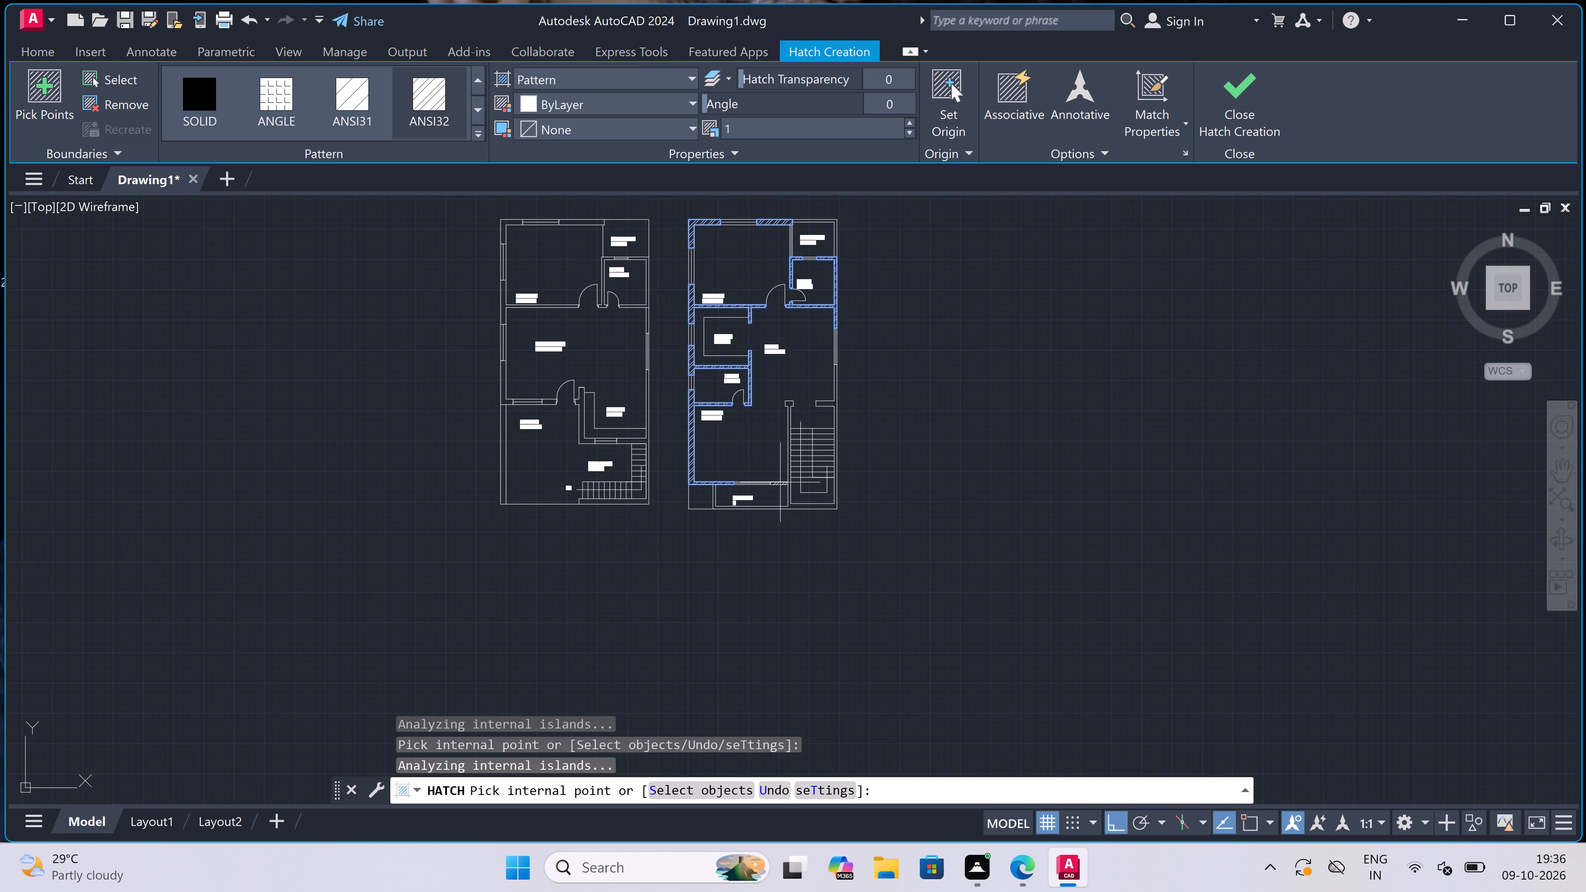
click(780, 475)
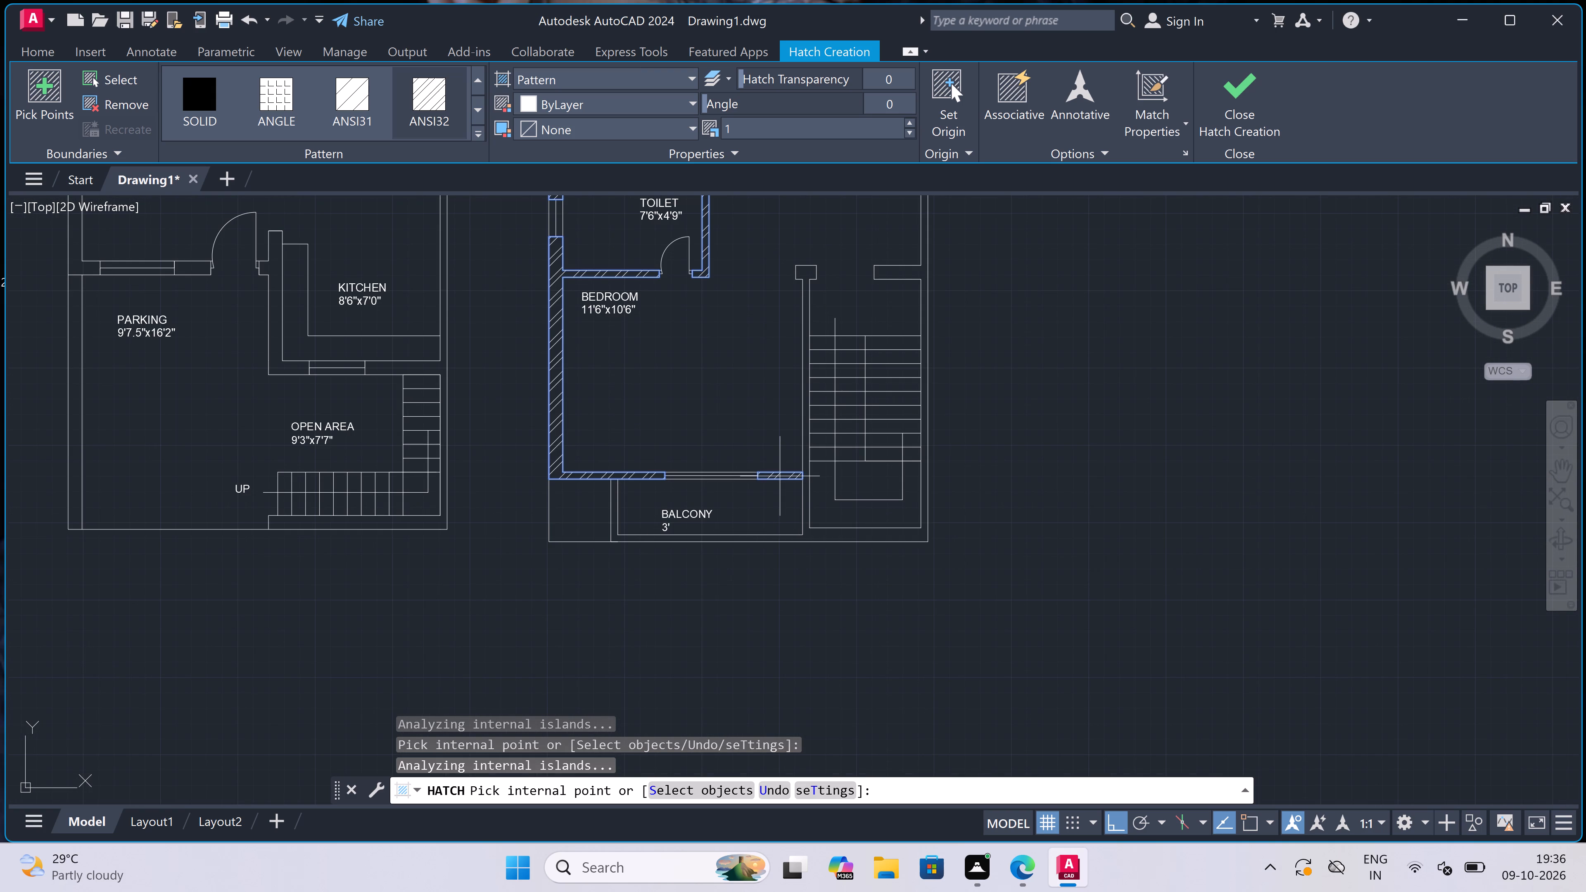
scroll(806, 427, up, 3)
click(806, 427)
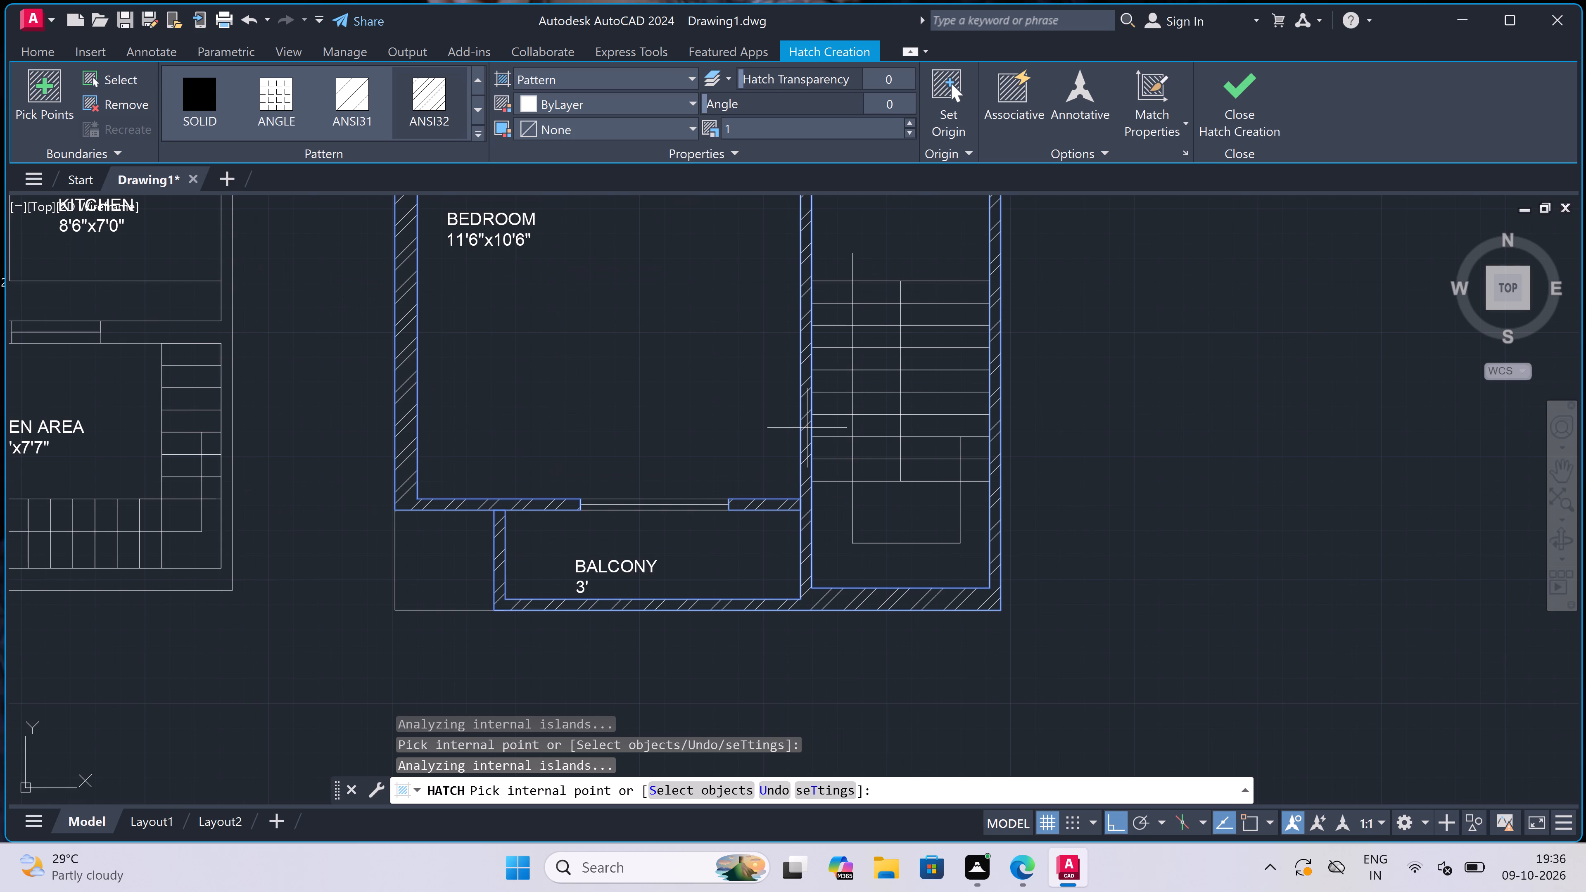
Undo the last hatch fill of the balcony and staircase walls on the lobby floor plan and end the Hatch command.
key(ctrl+z)
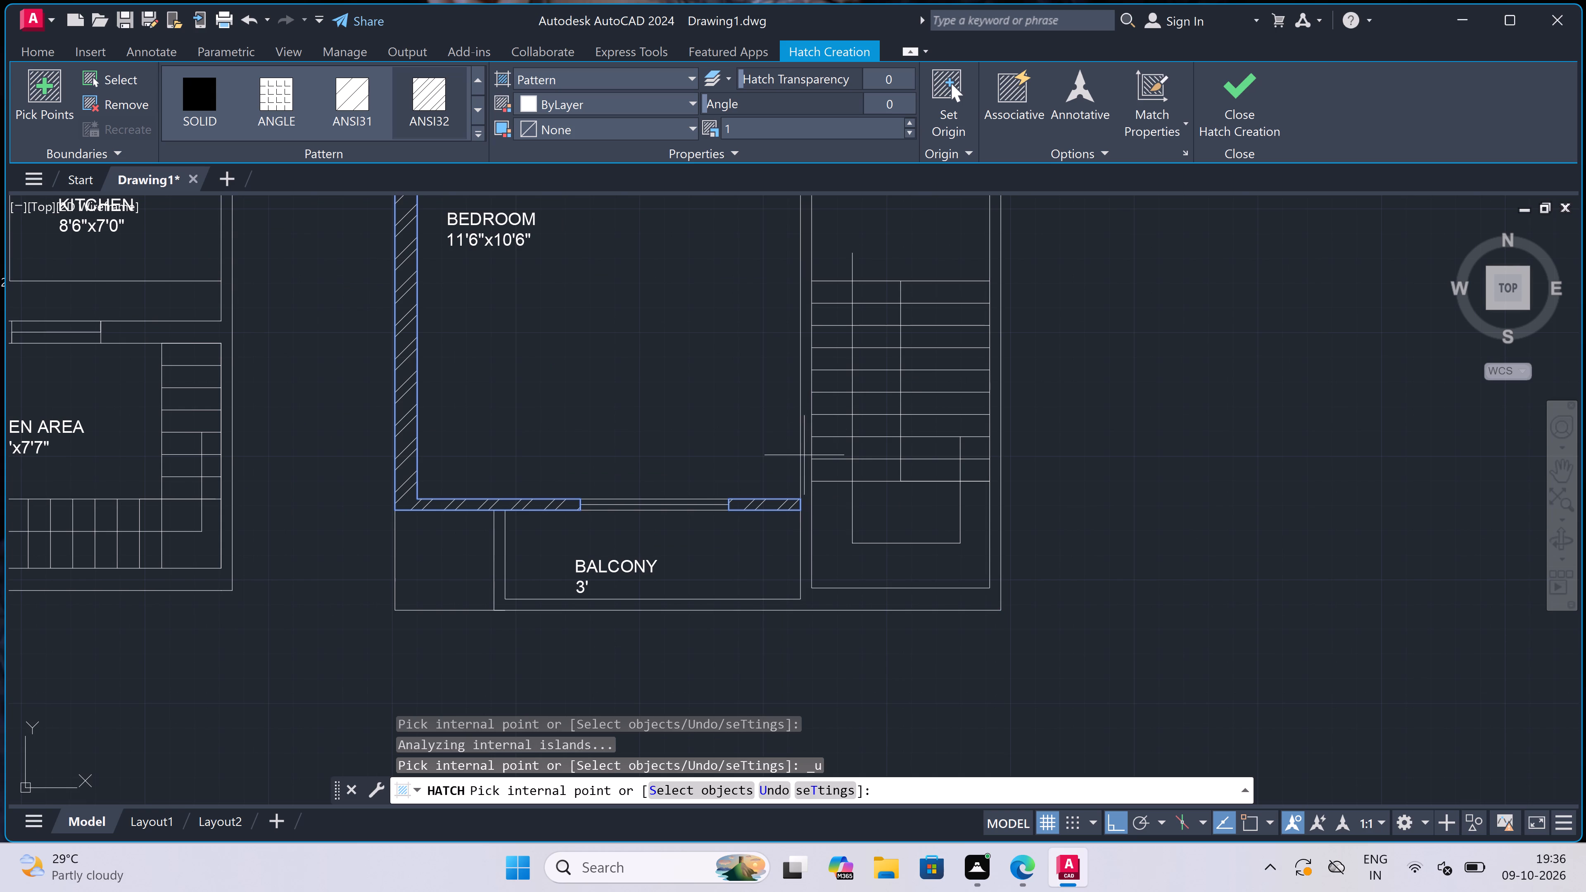
key(Escape)
Draw a short line across the balcony's front wall where it meets the staircase wall, extending the bedroom-side wall line to the outer line.
key(l)
key(space)
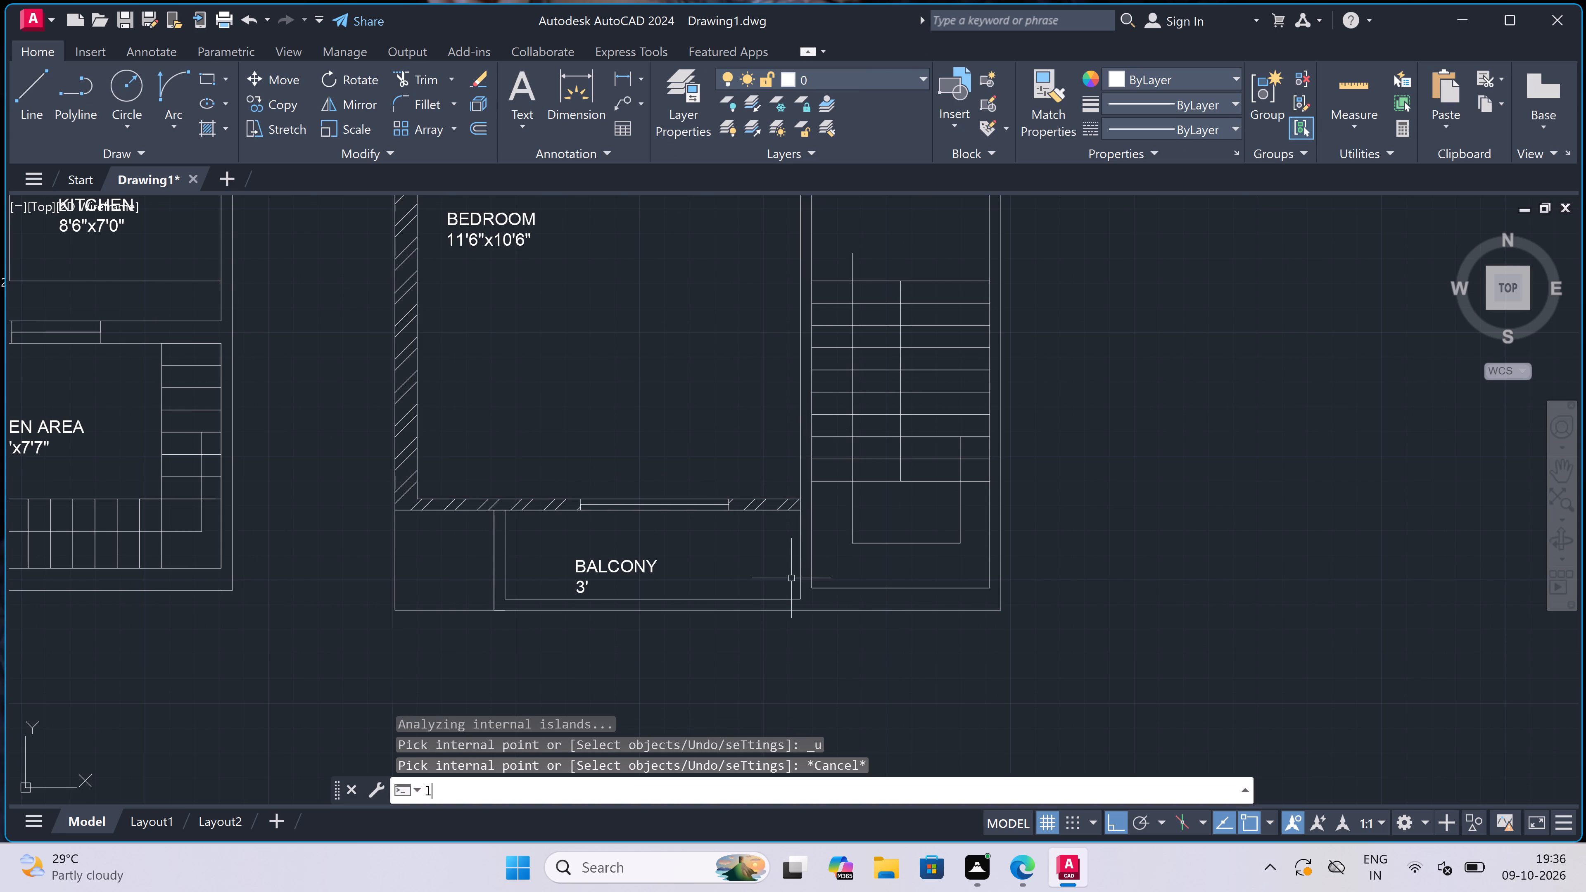
scroll(794, 606, up, 2)
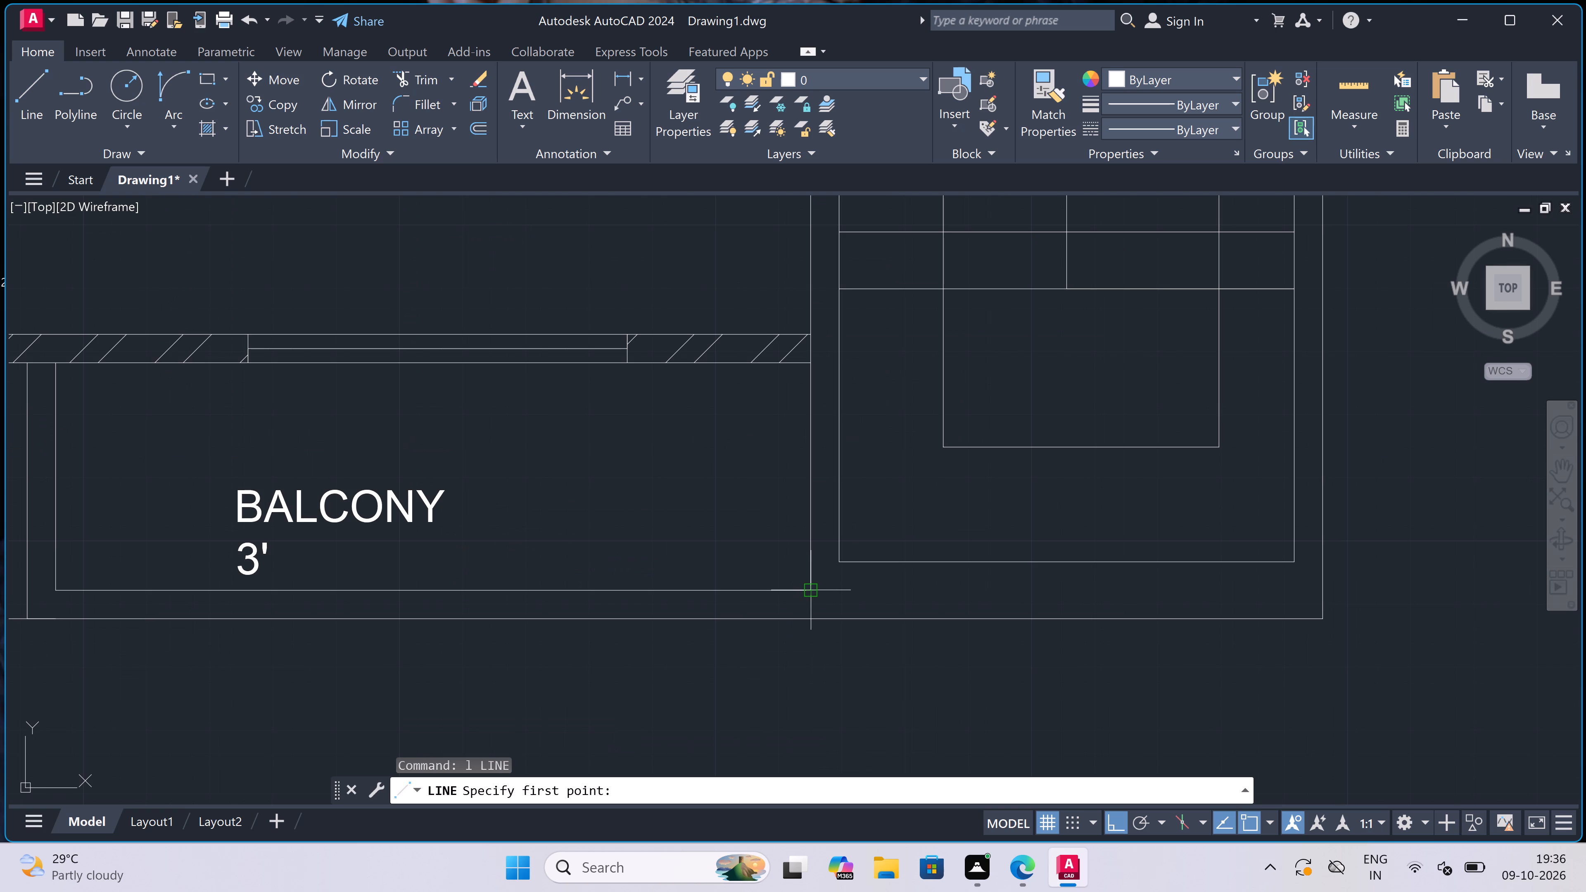
scroll(814, 592, up, 1)
click(809, 587)
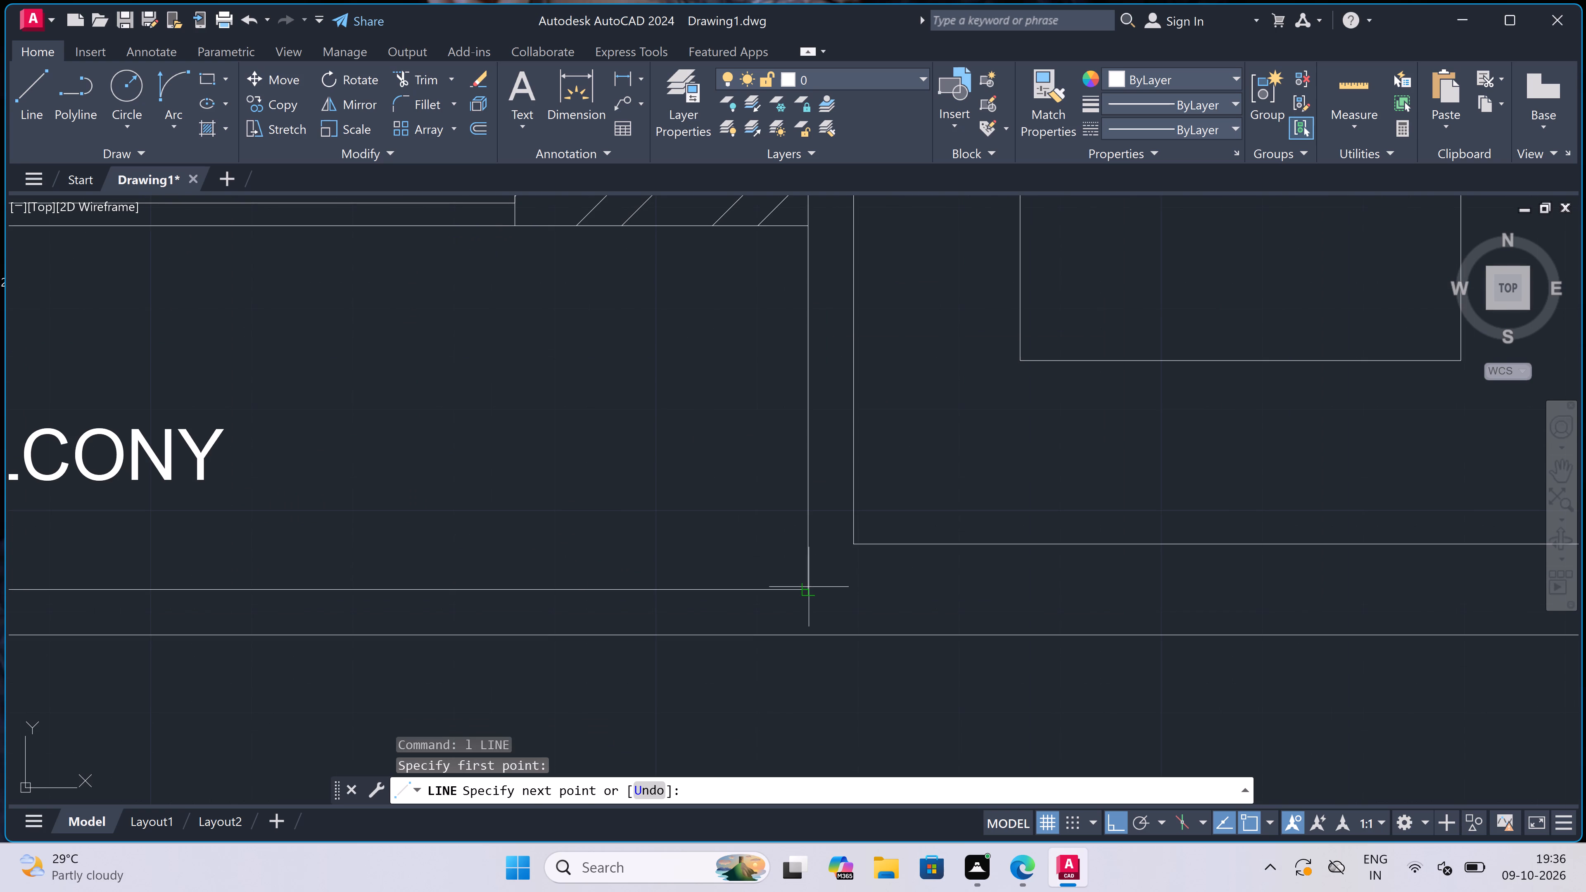
click(811, 627)
key(Escape)
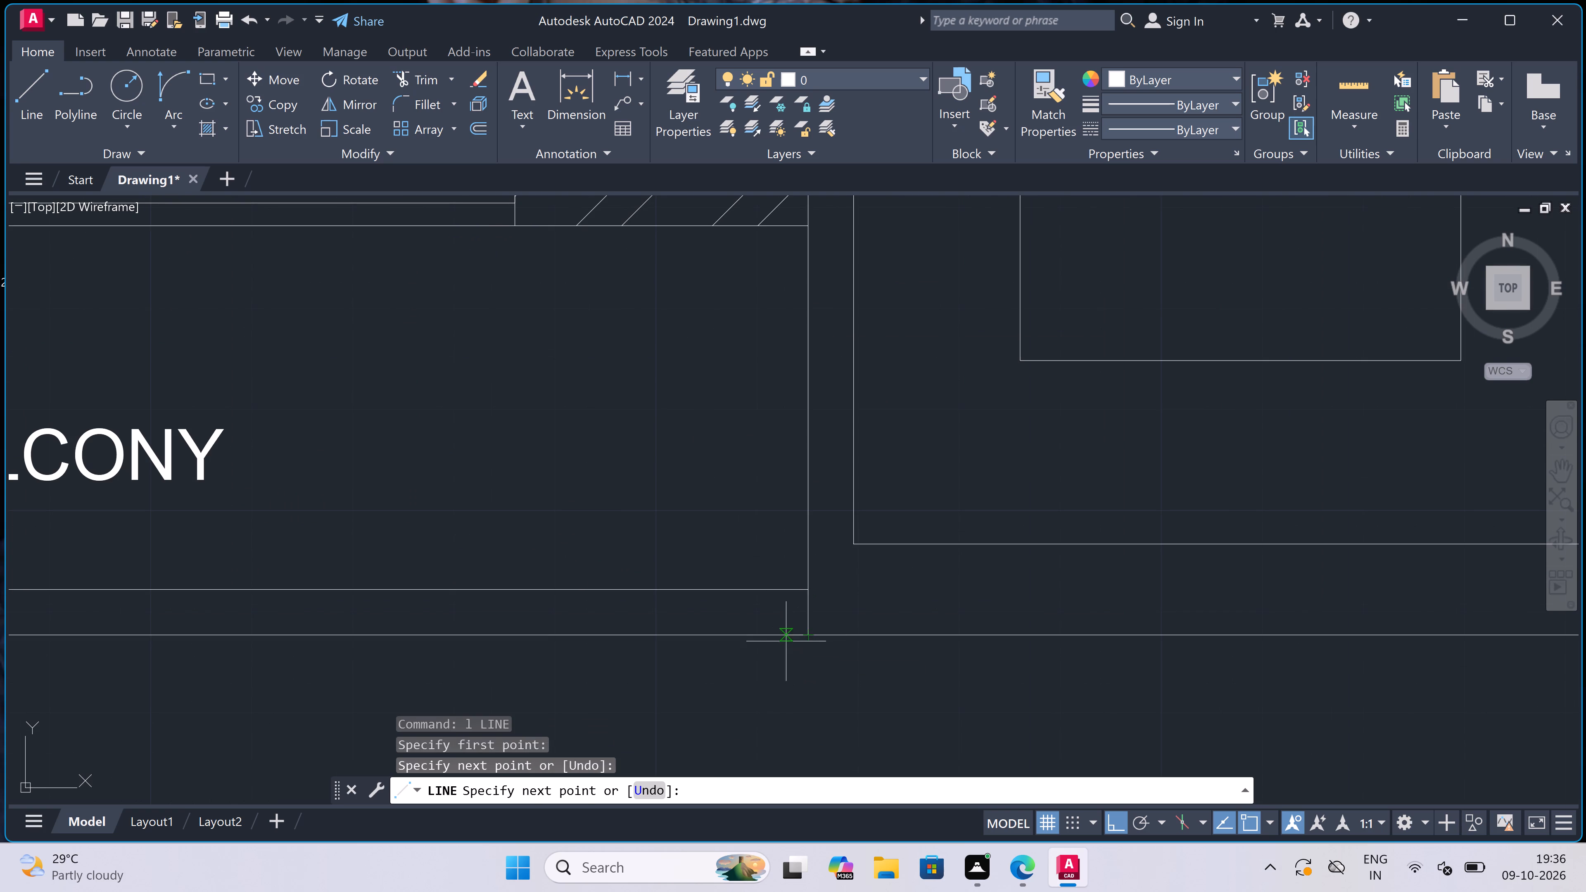
Start a hatch with properties matched from the bedroom-balcony wall hatch and fill the connected staircase walls on the lobby floor plan.
scroll(769, 643, down, 2)
key(h)
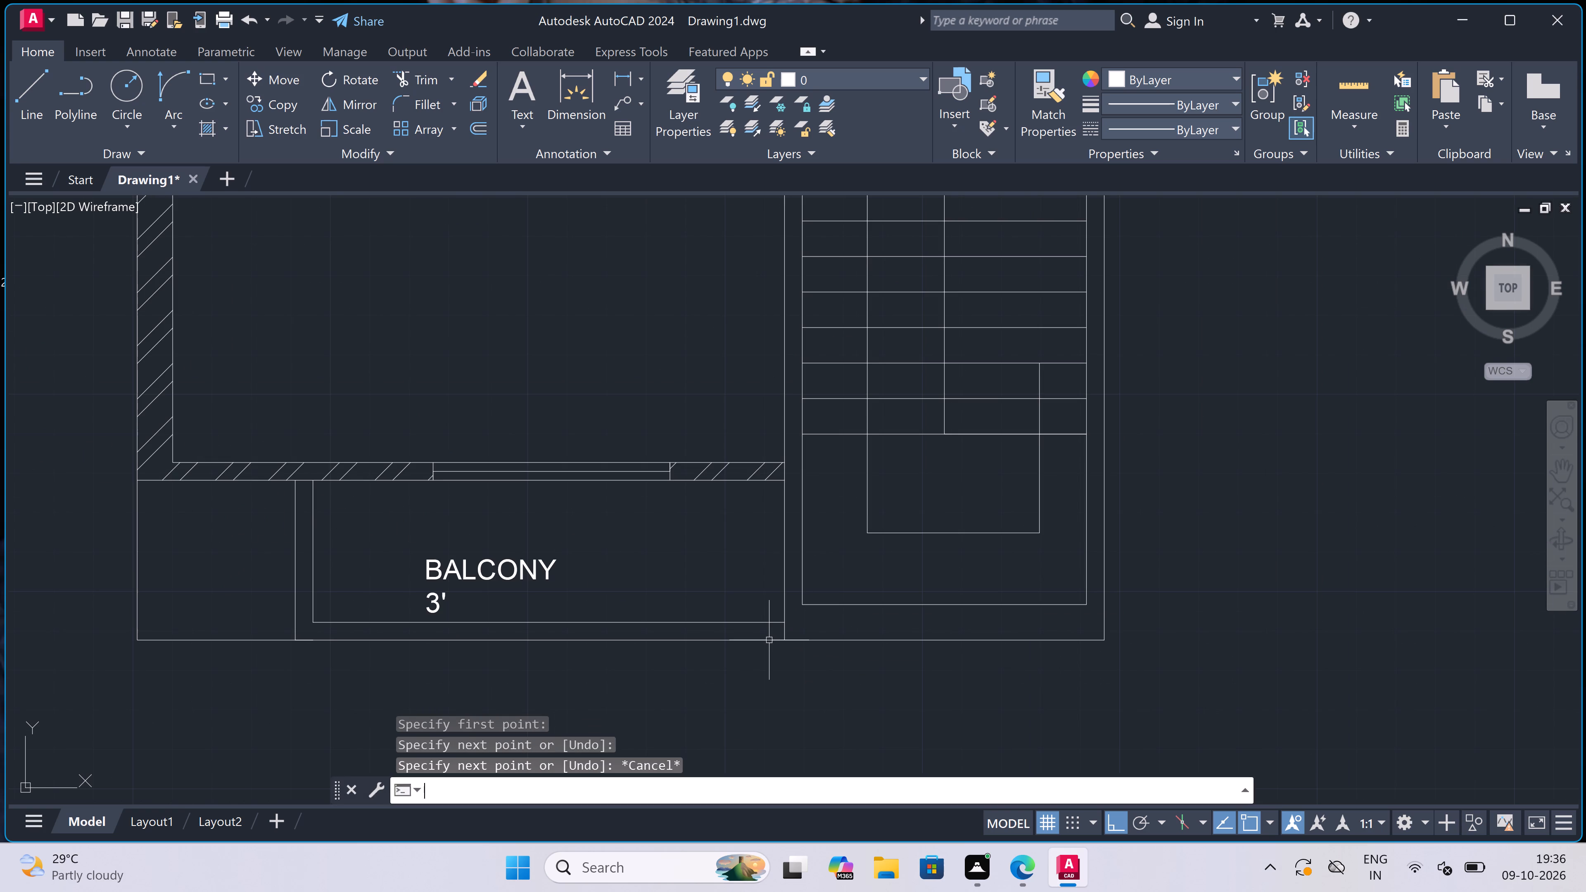
key(space)
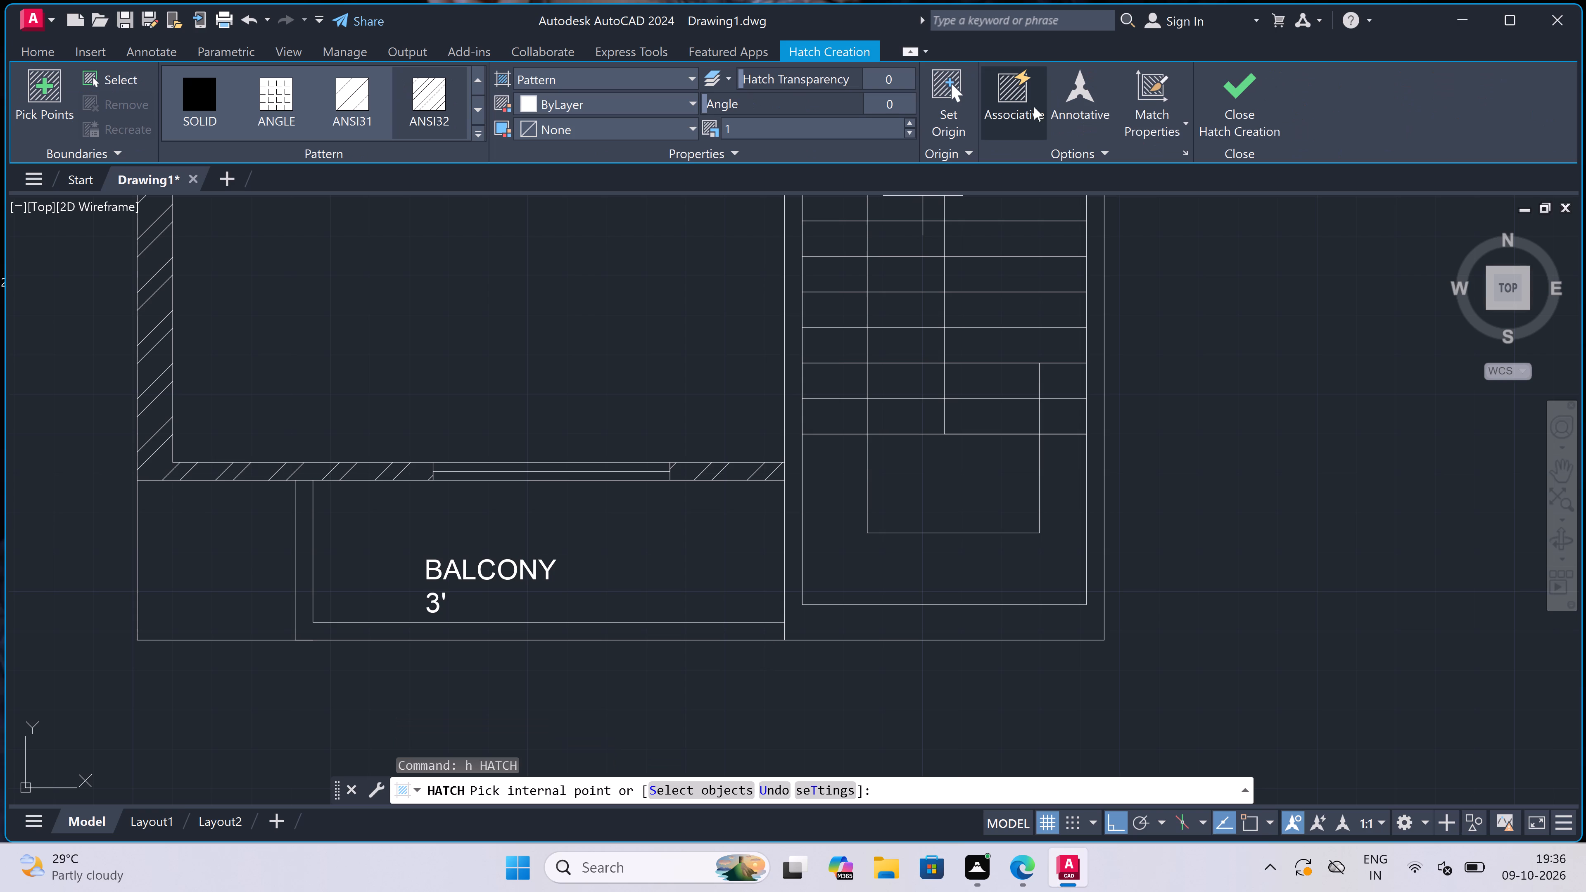
double_click(1152, 87)
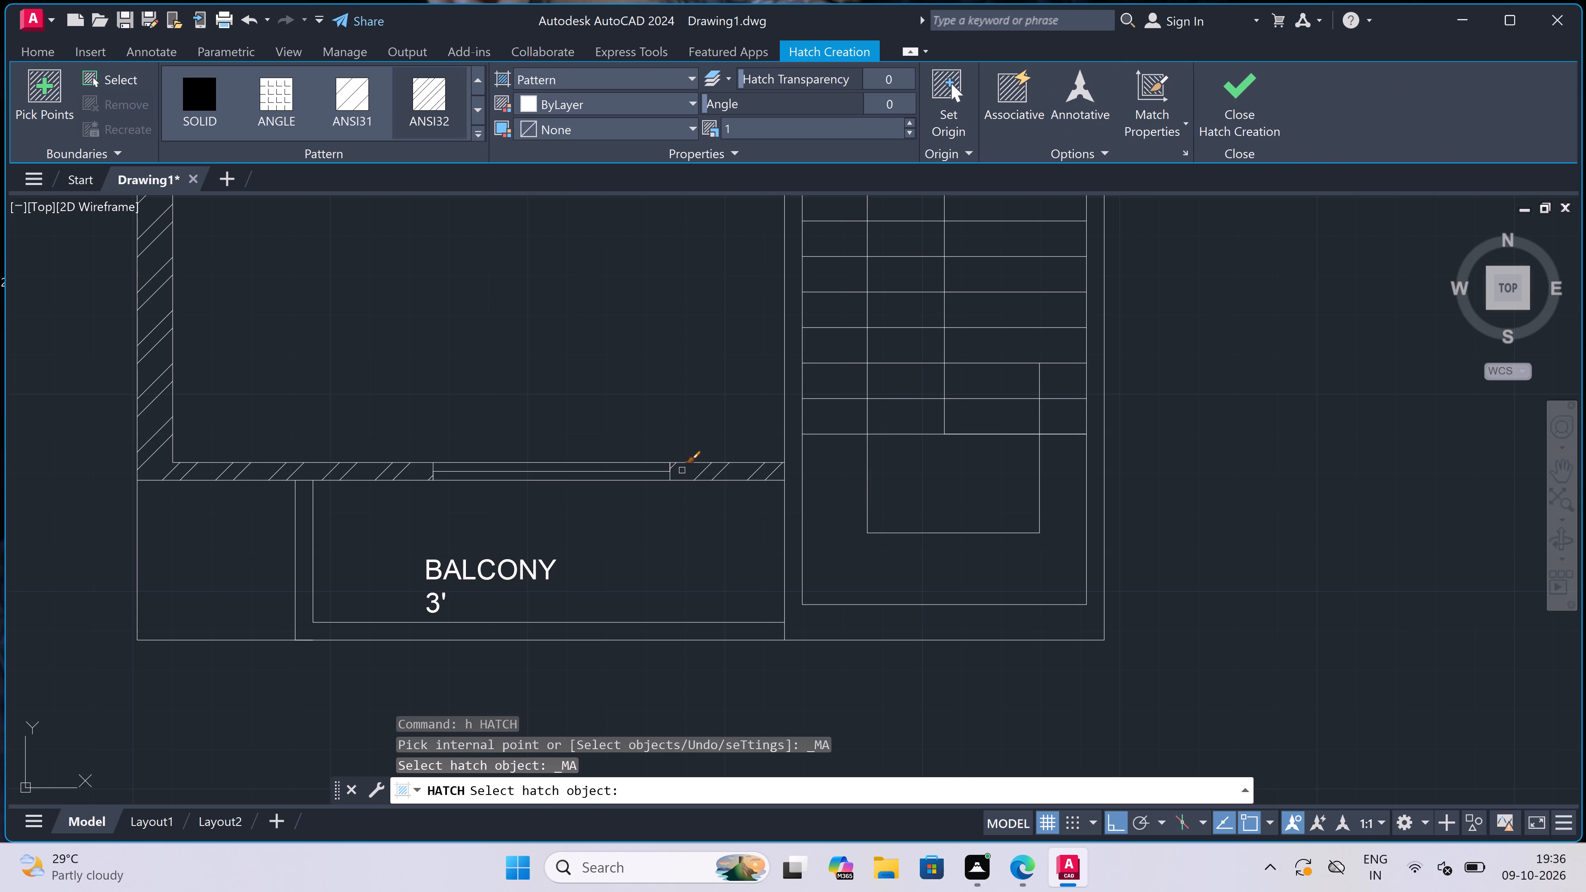
click(702, 477)
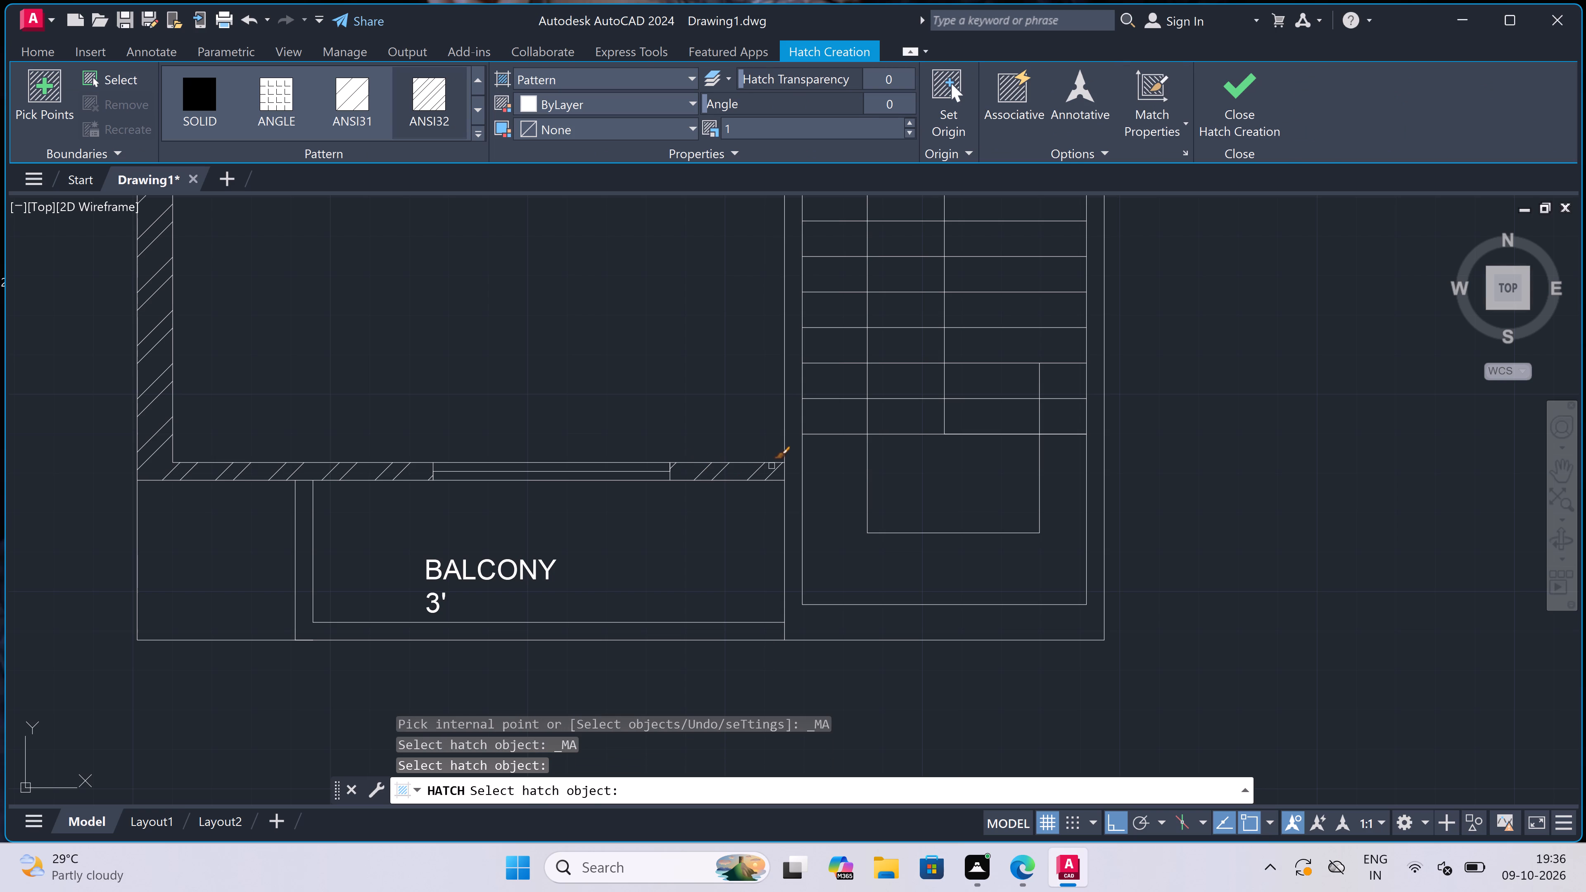
click(756, 475)
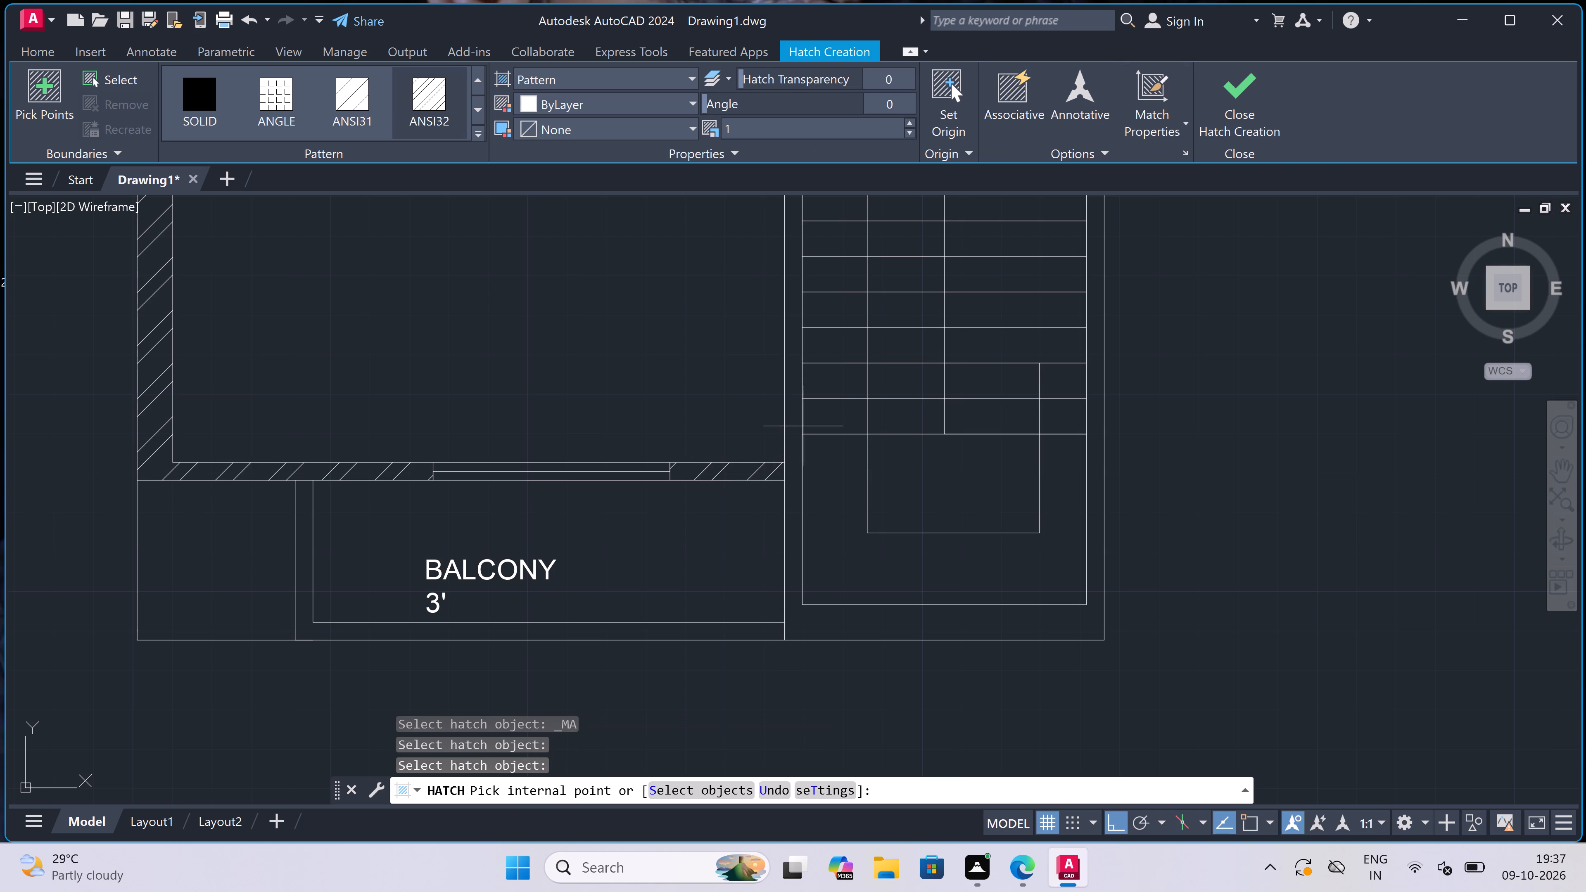
click(794, 413)
On the living dining floor plan, hatch the 13'2"x11'0" bedroom's outer corner and rear wall, plus the 5'4.5"x7'0" toilet's walls.
scroll(794, 413, down, 5)
scroll(829, 304, up, 3)
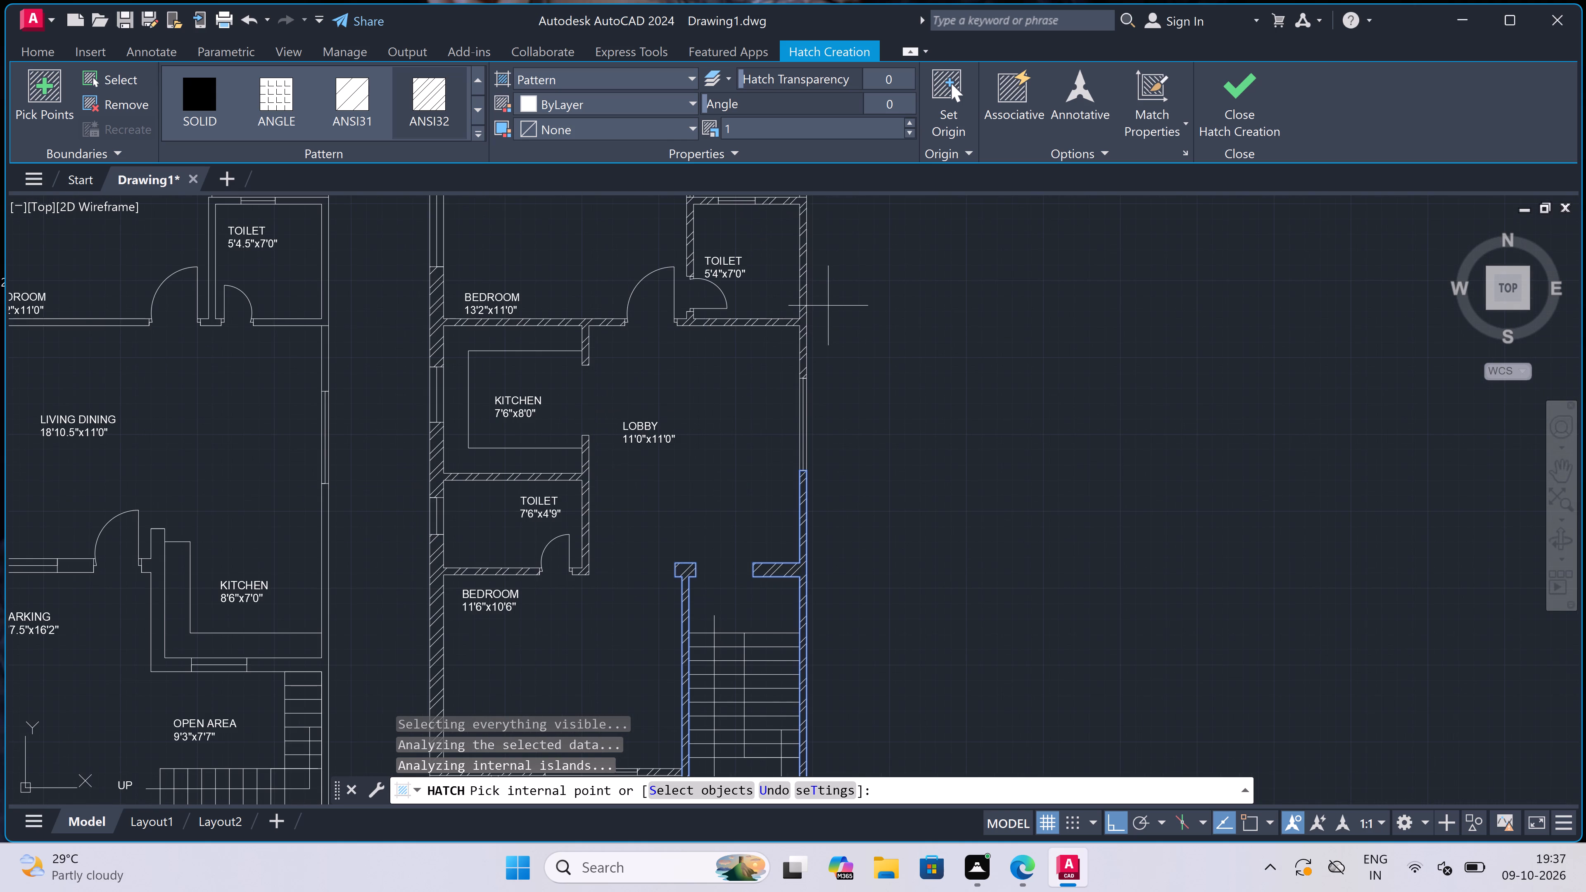
scroll(776, 351, down, 2)
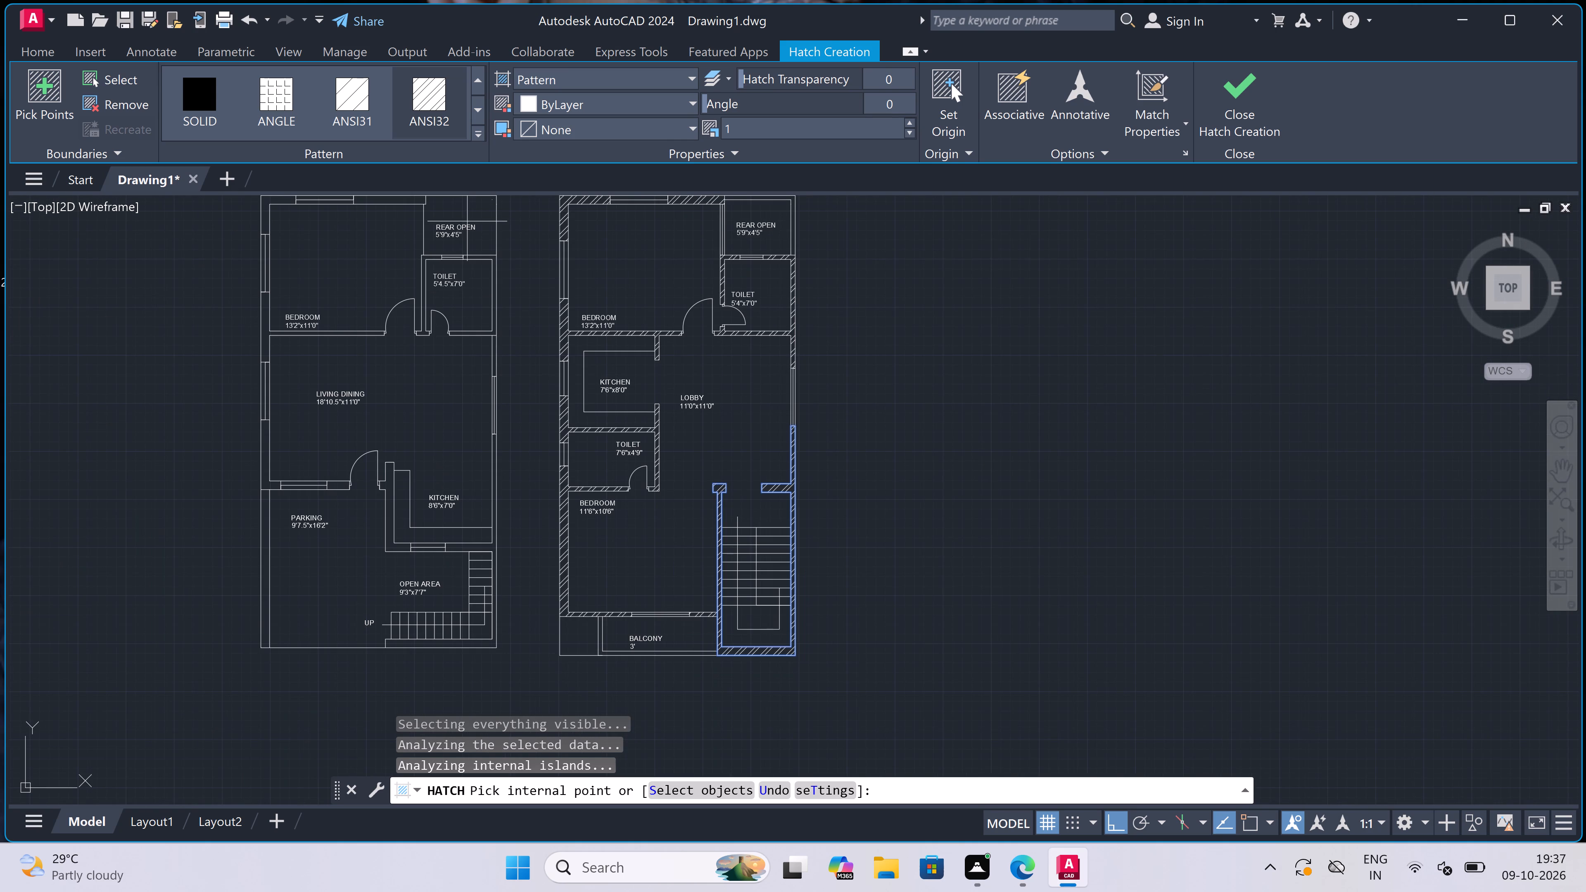
scroll(551, 405, down, 2)
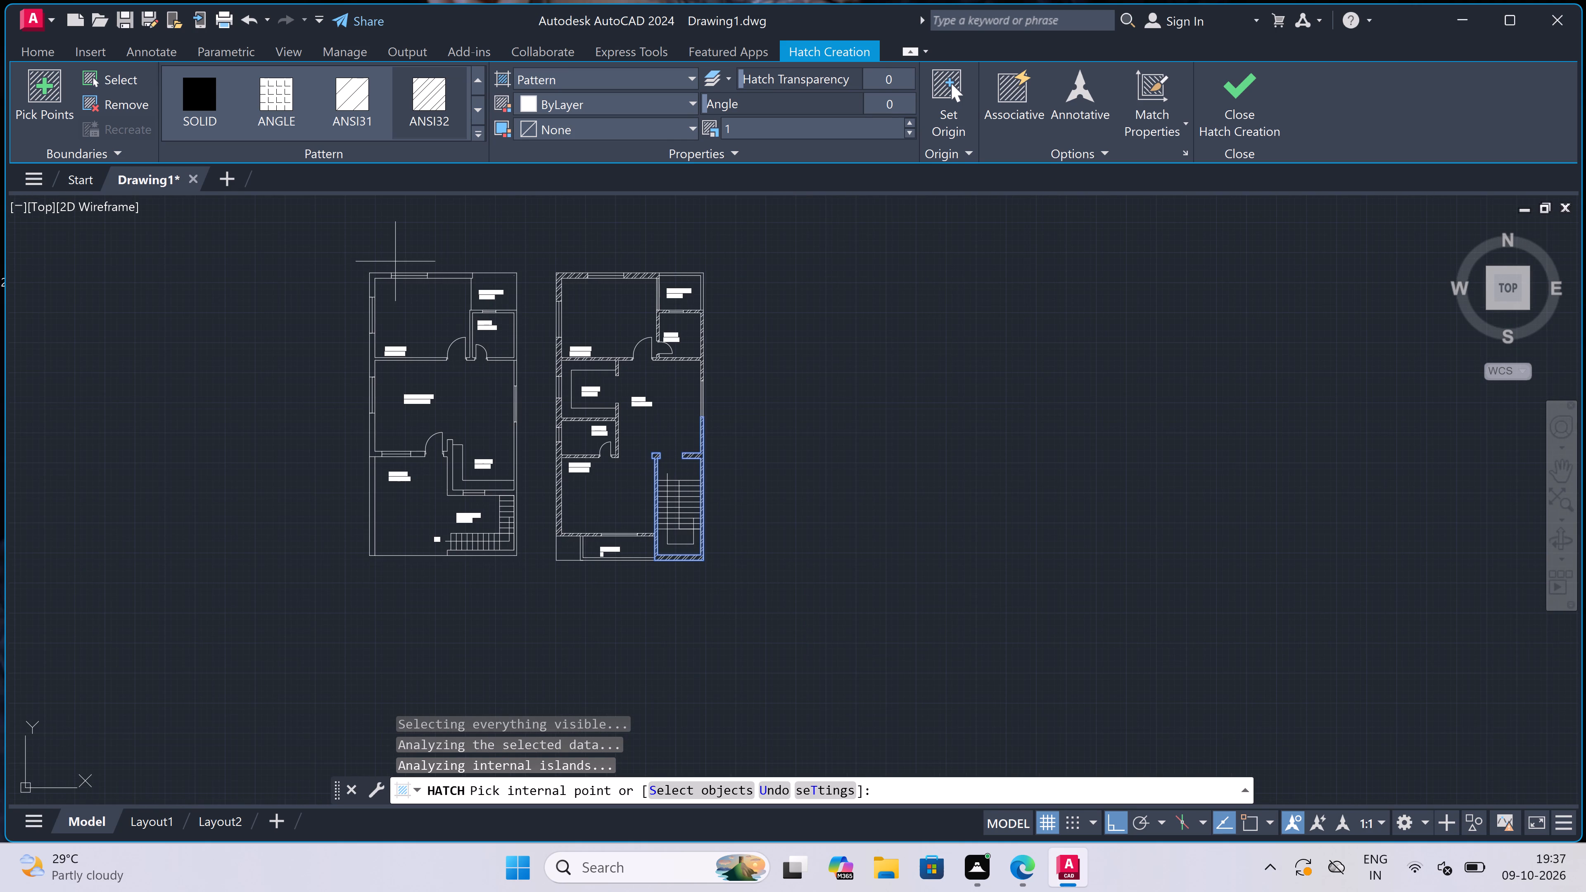
scroll(377, 277, up, 3)
click(379, 275)
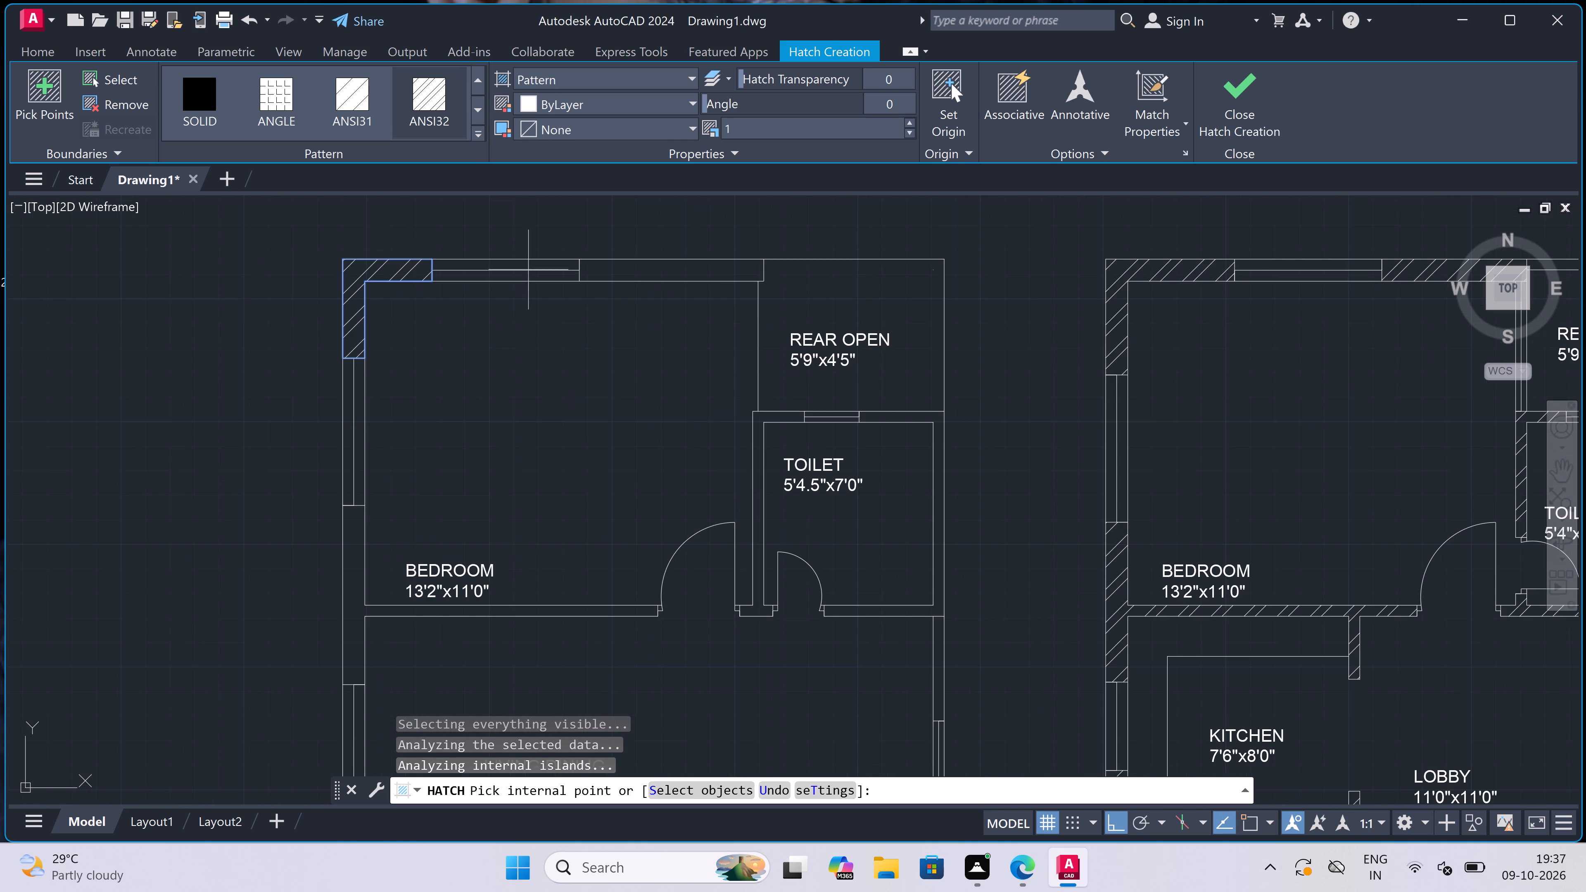
click(633, 270)
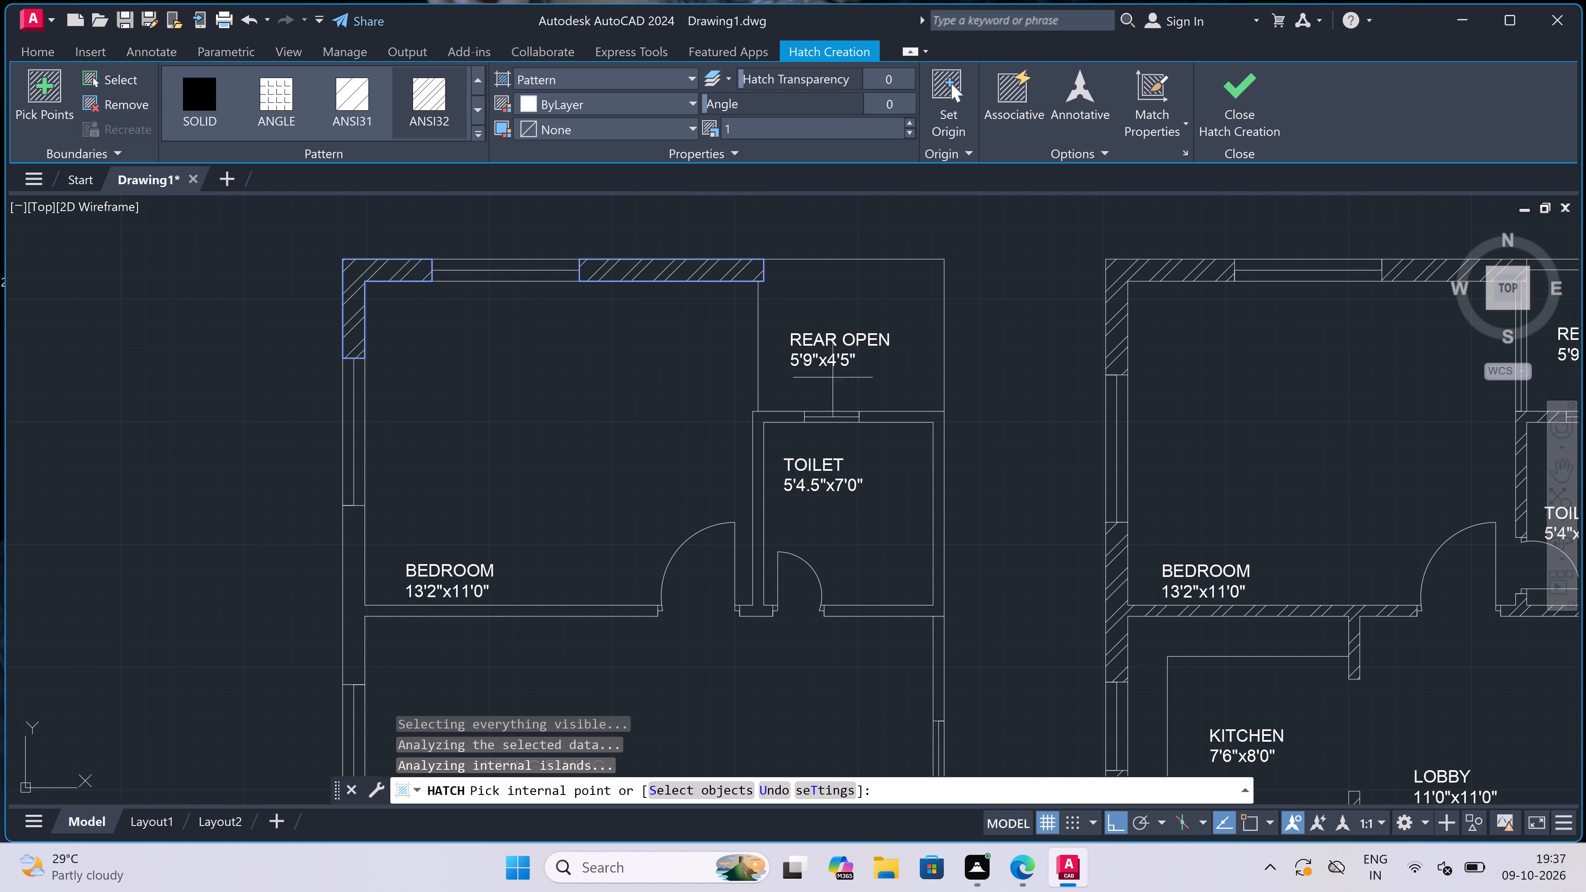
click(919, 419)
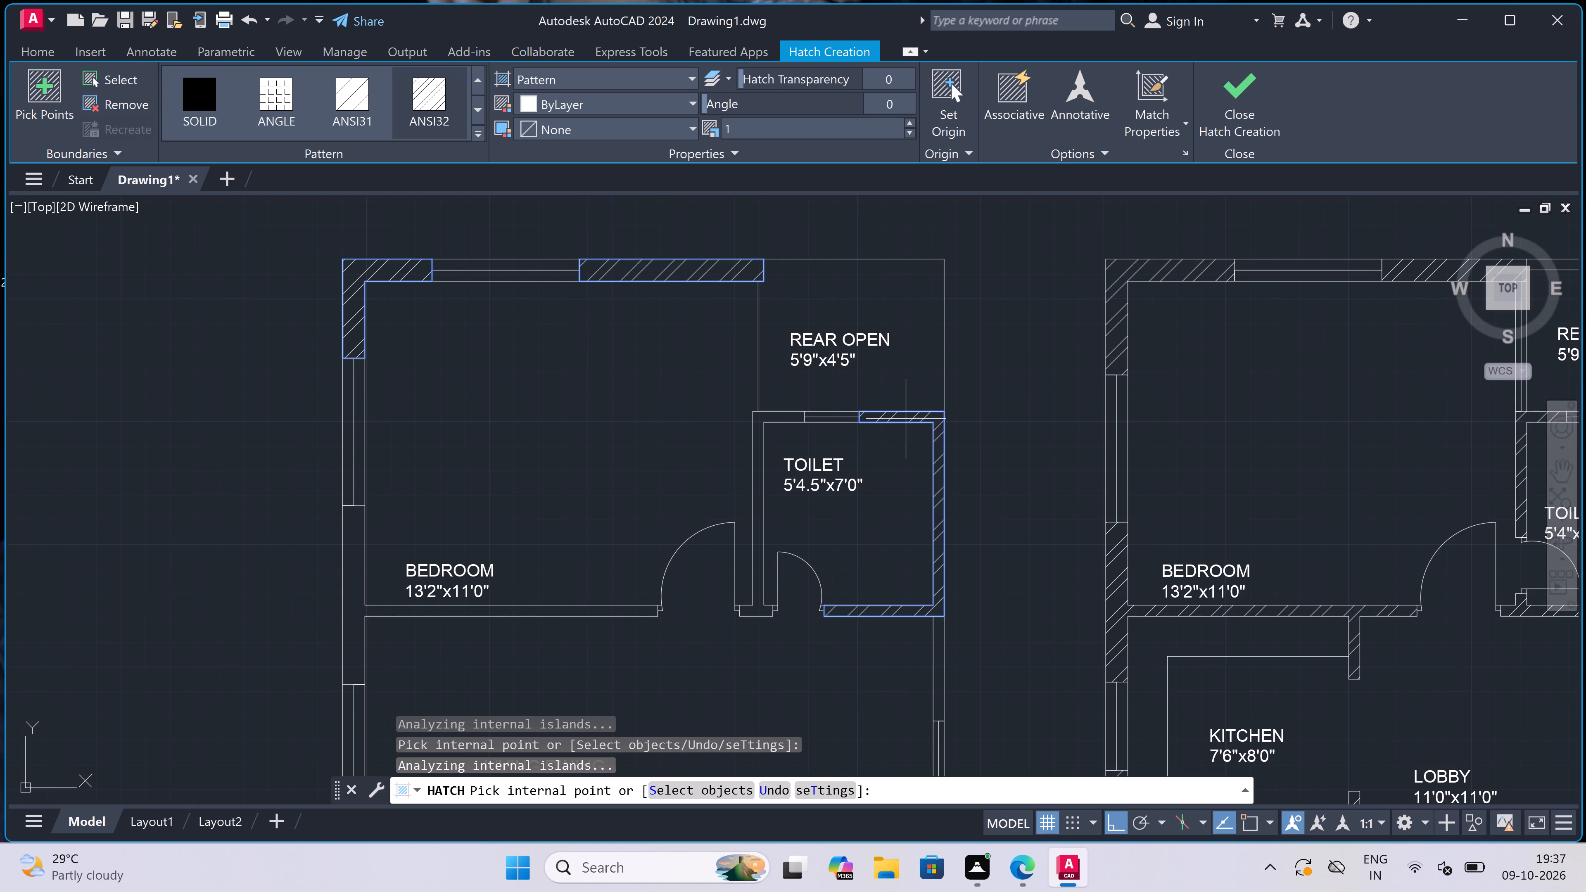
click(777, 415)
Hatch the walls around the 18'10.5"x11'0" living dining room on its bedroom, outer and parking sides, plus the kitchen's parking-side wall.
scroll(778, 414, down, 2)
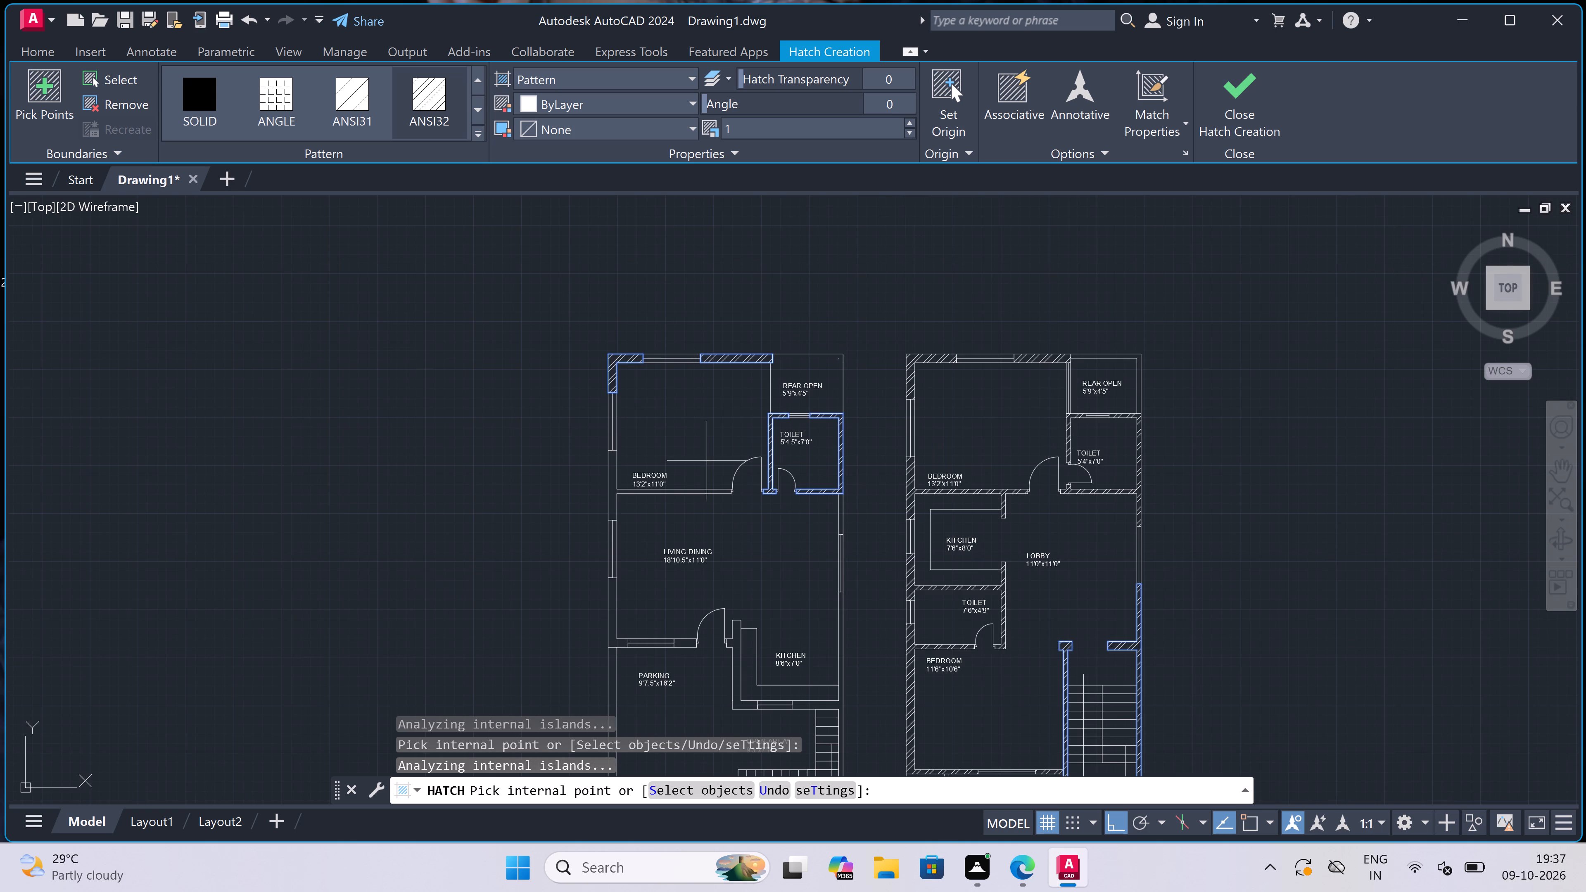
scroll(619, 510, up, 2)
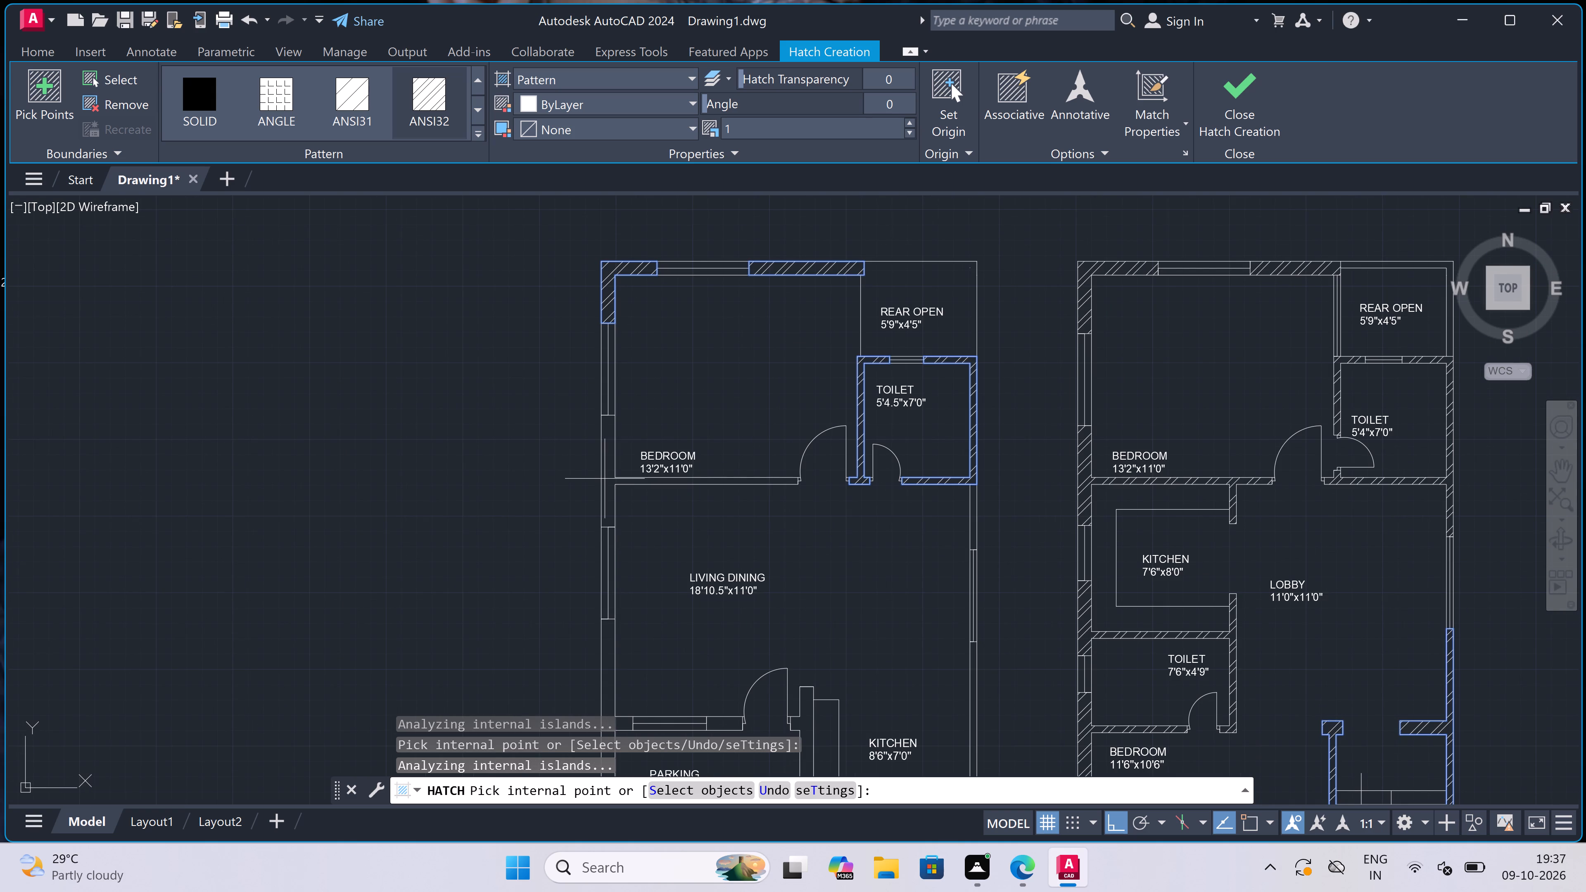
click(610, 467)
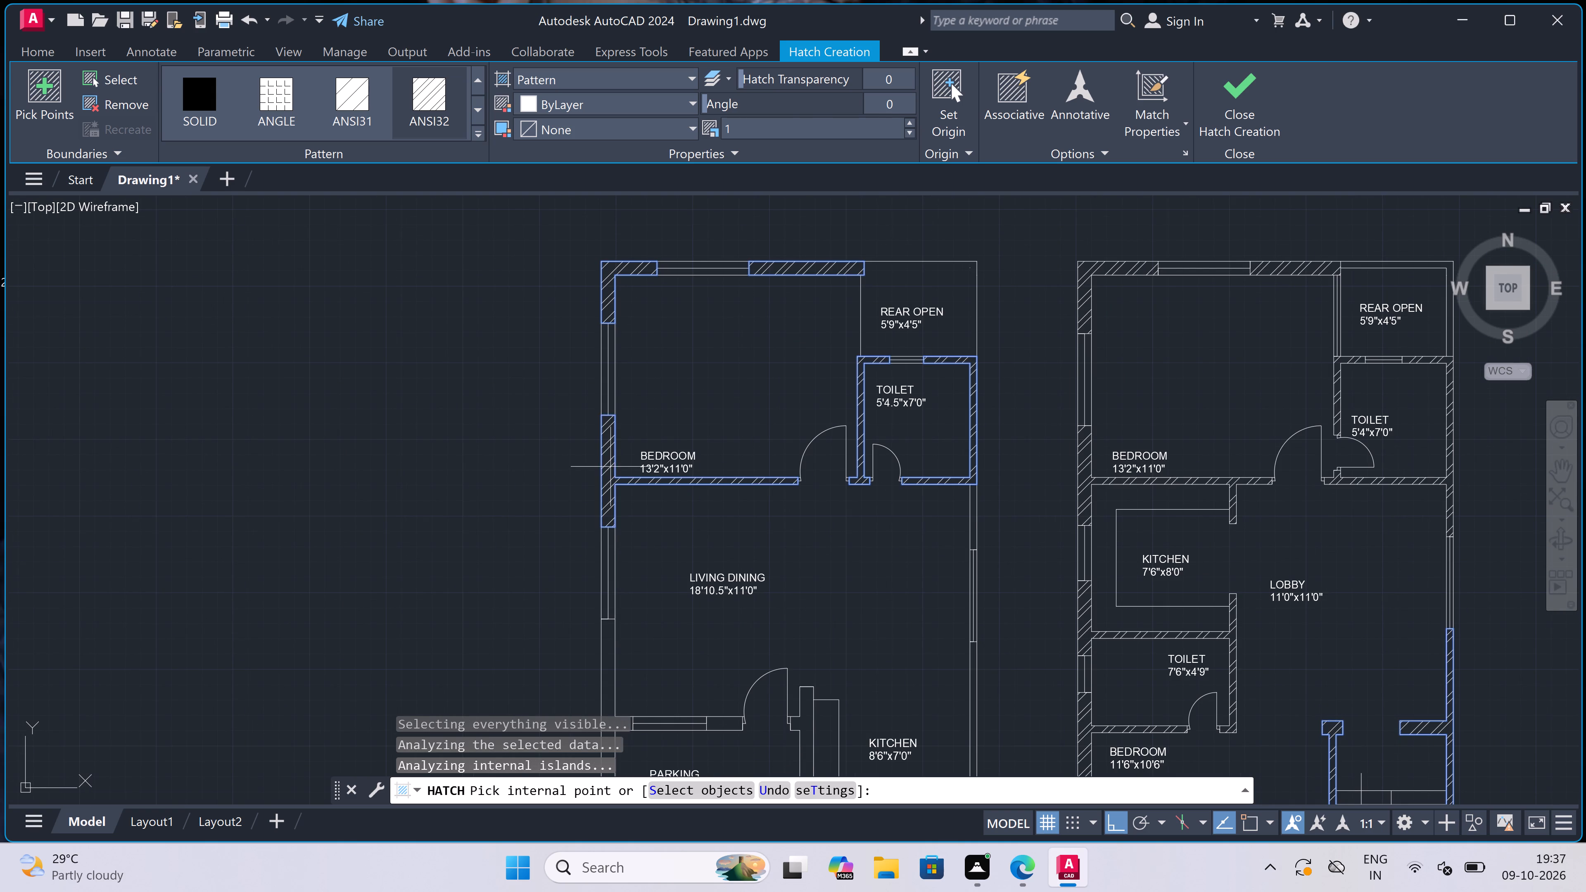
scroll(610, 467, down, 3)
scroll(599, 557, up, 4)
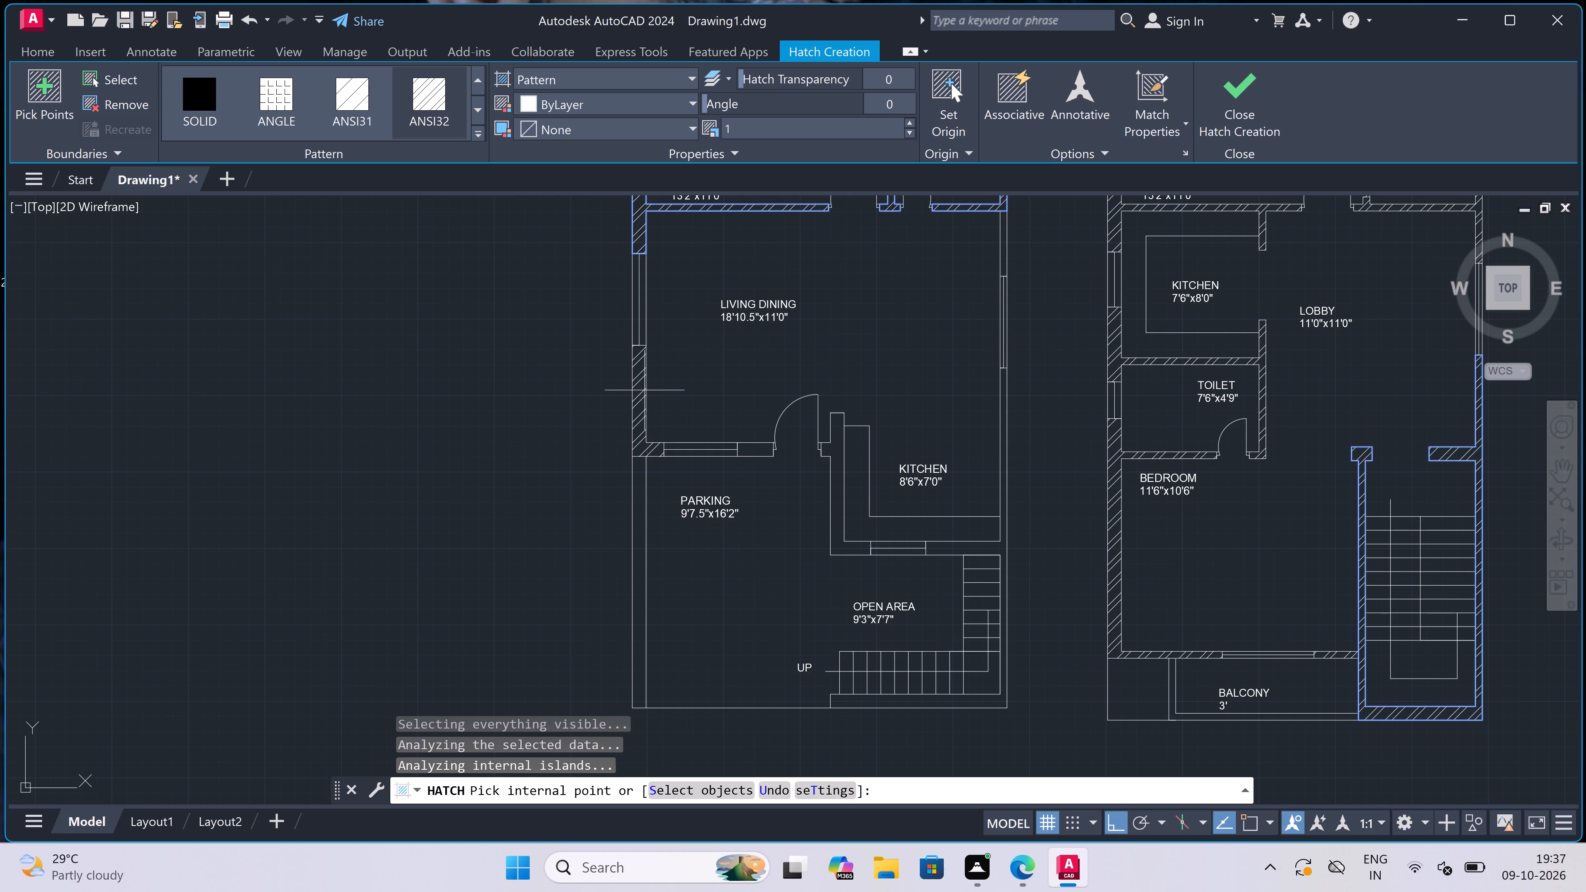
click(636, 376)
click(746, 447)
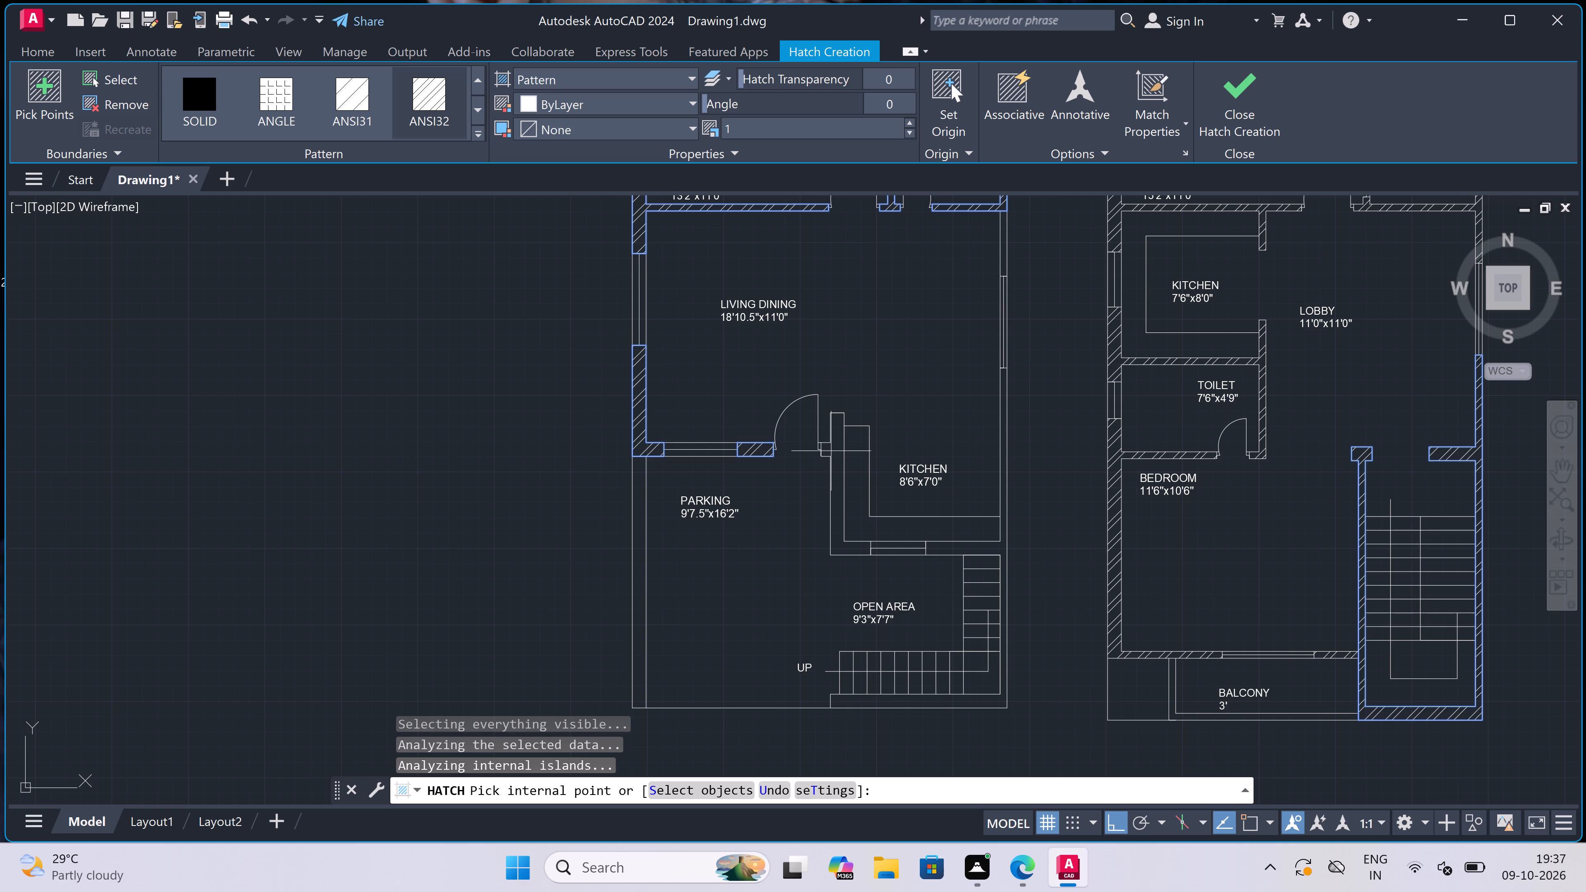
click(842, 446)
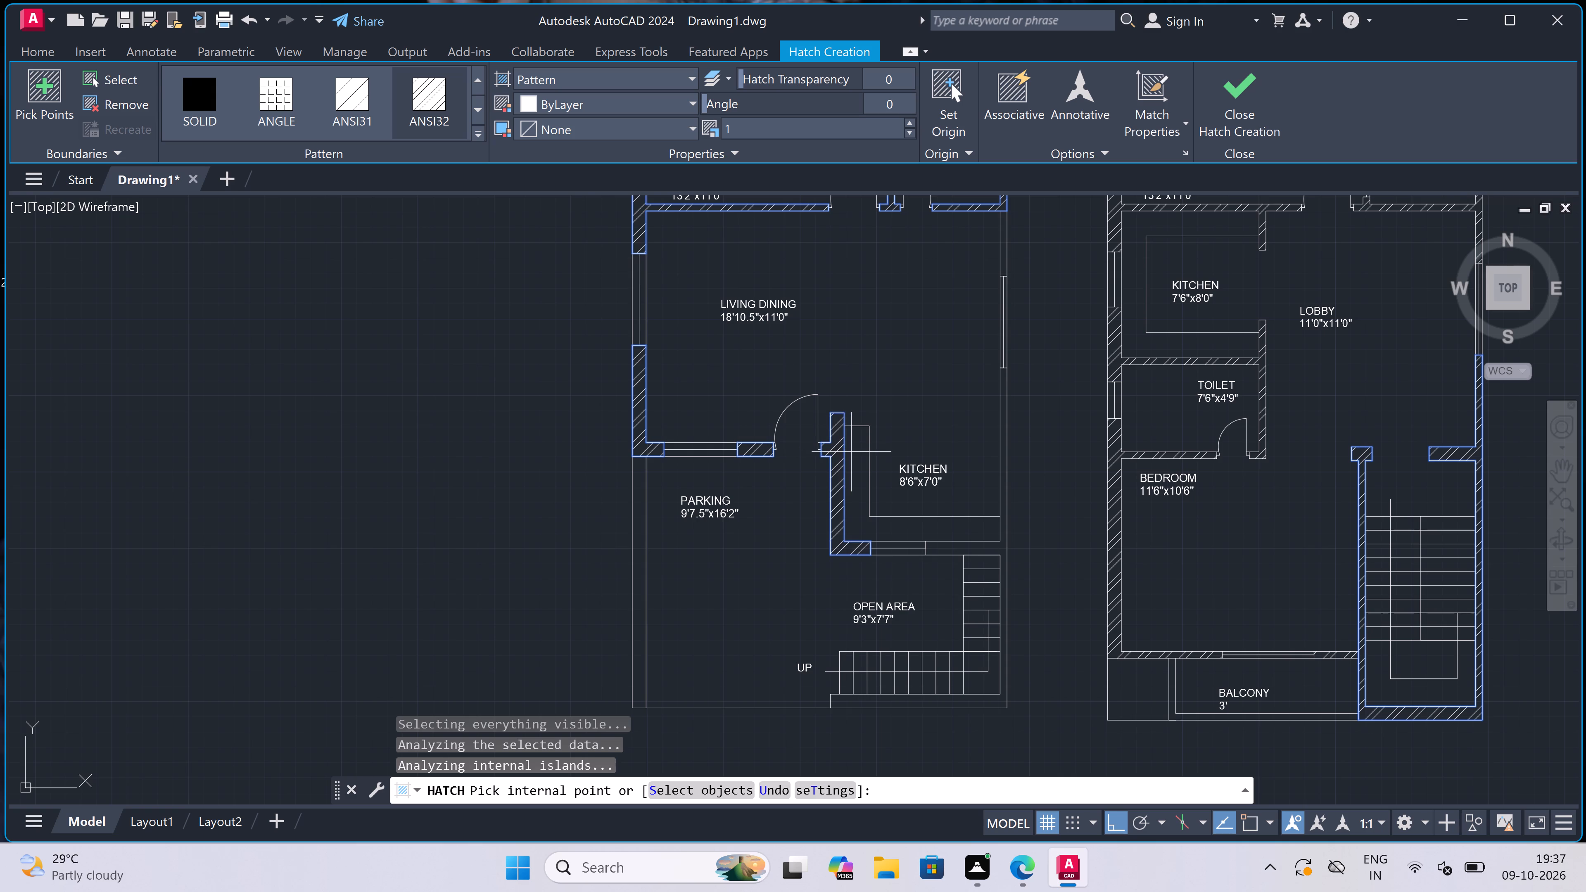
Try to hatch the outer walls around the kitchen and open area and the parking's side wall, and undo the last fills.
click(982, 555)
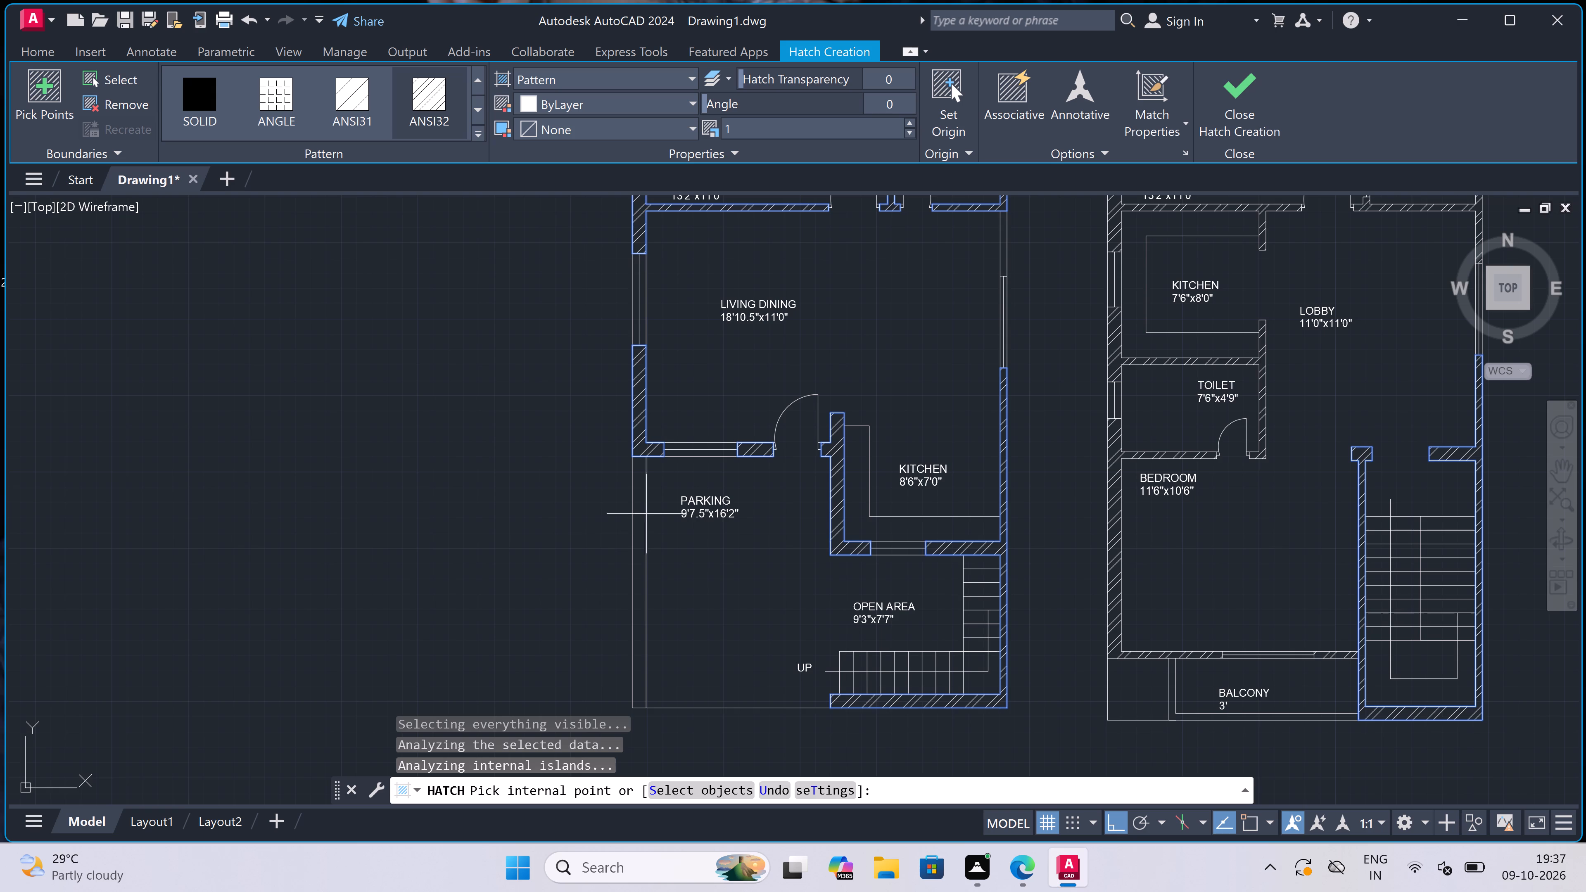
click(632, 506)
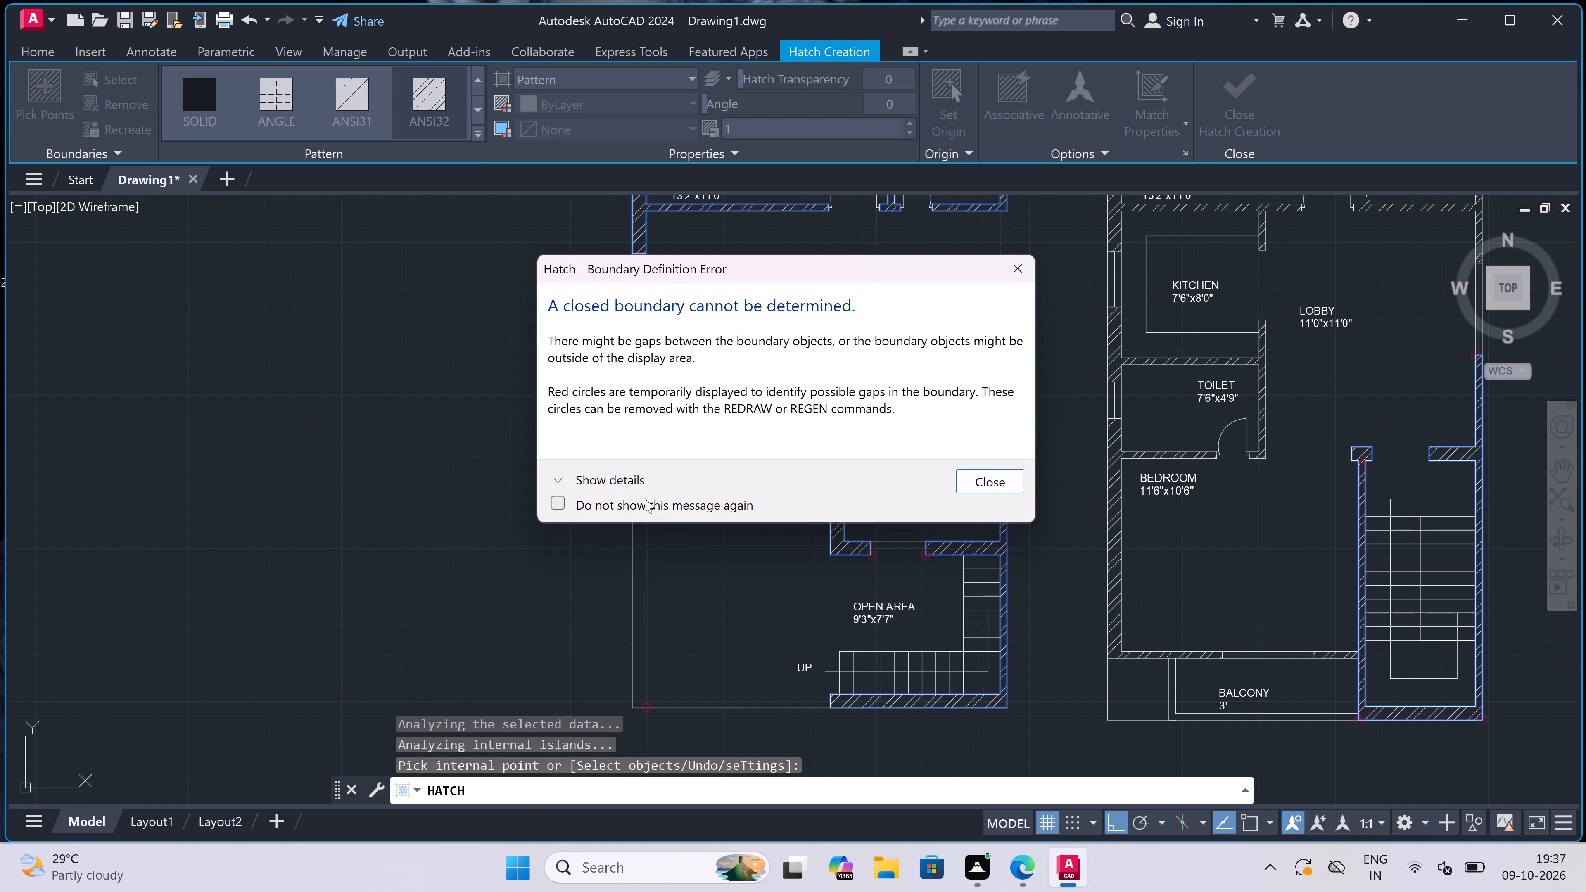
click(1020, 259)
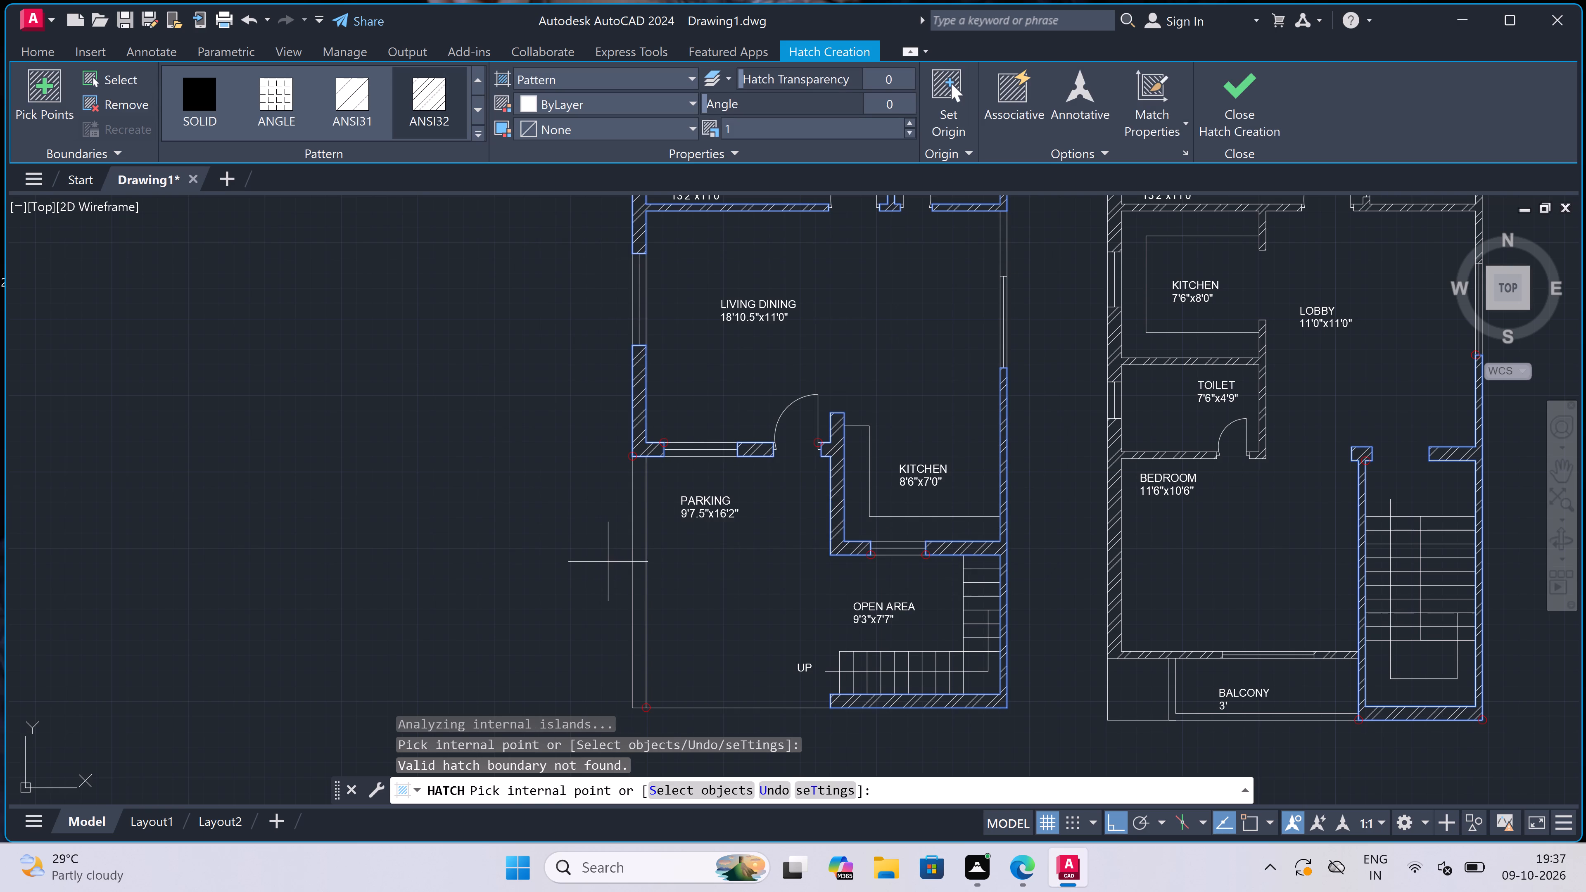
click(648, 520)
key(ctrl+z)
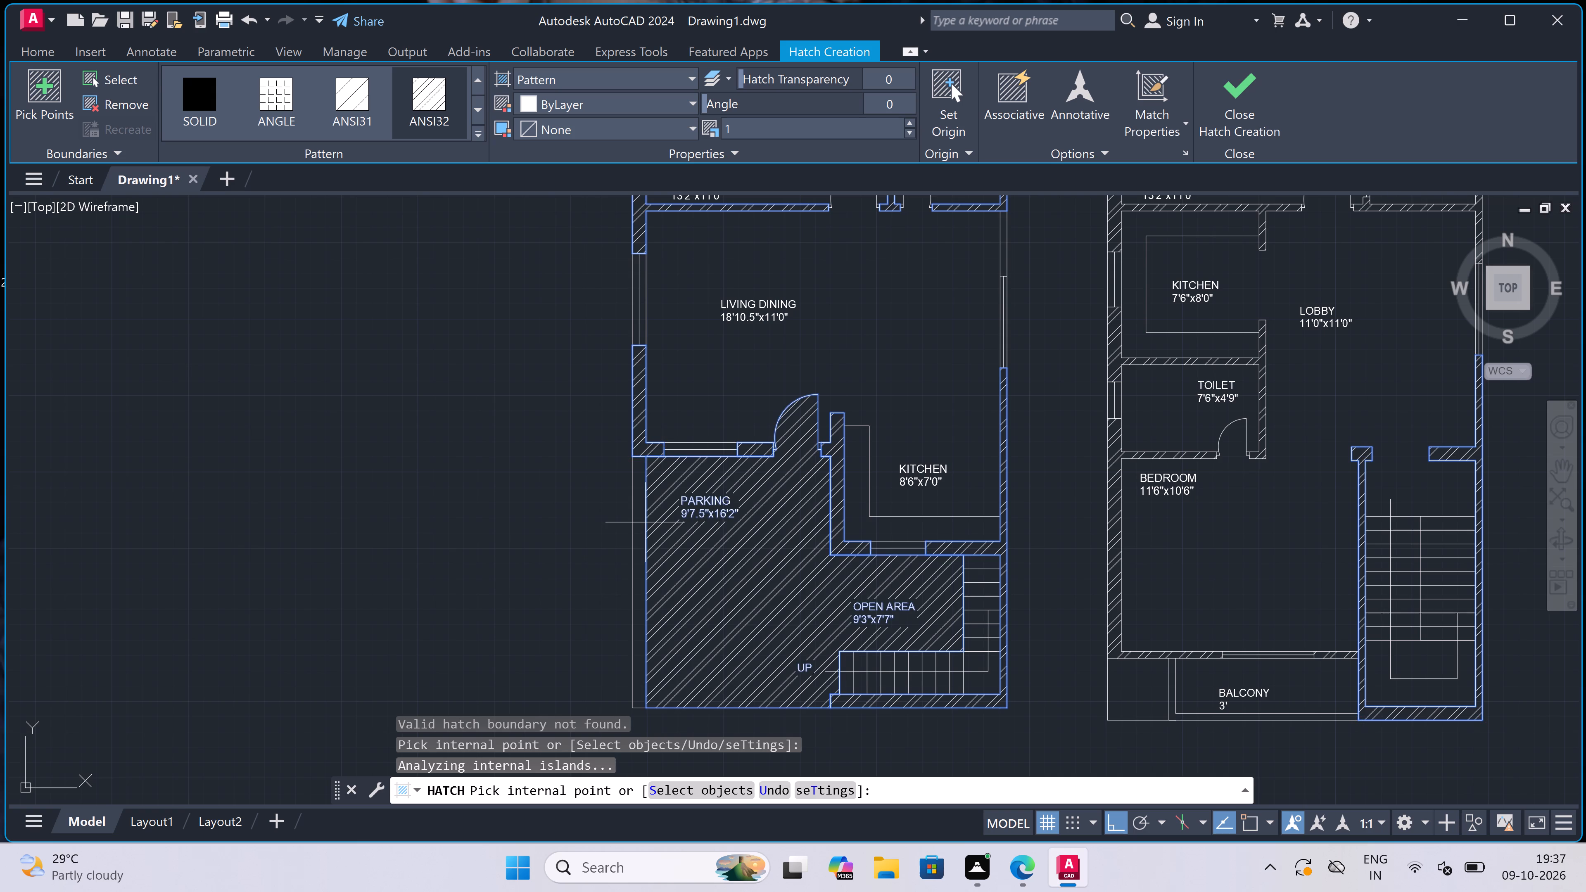
Hatch the outer side wall along the 9'7.5"x16'2" parking area and end the Hatch command.
scroll(639, 515, up, 1)
click(639, 515)
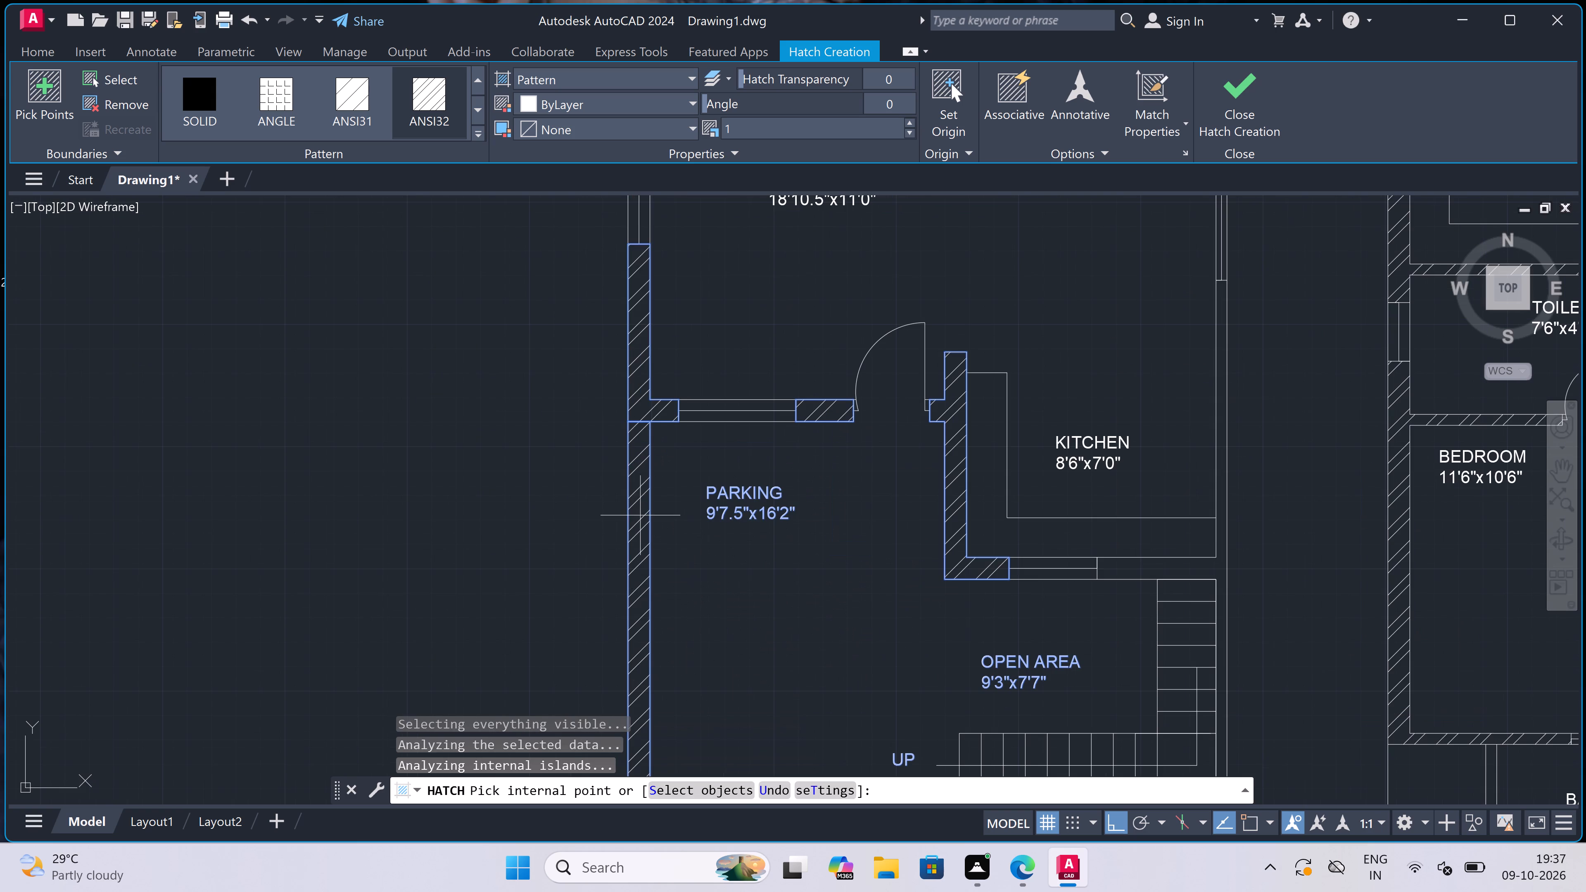
key(Escape)
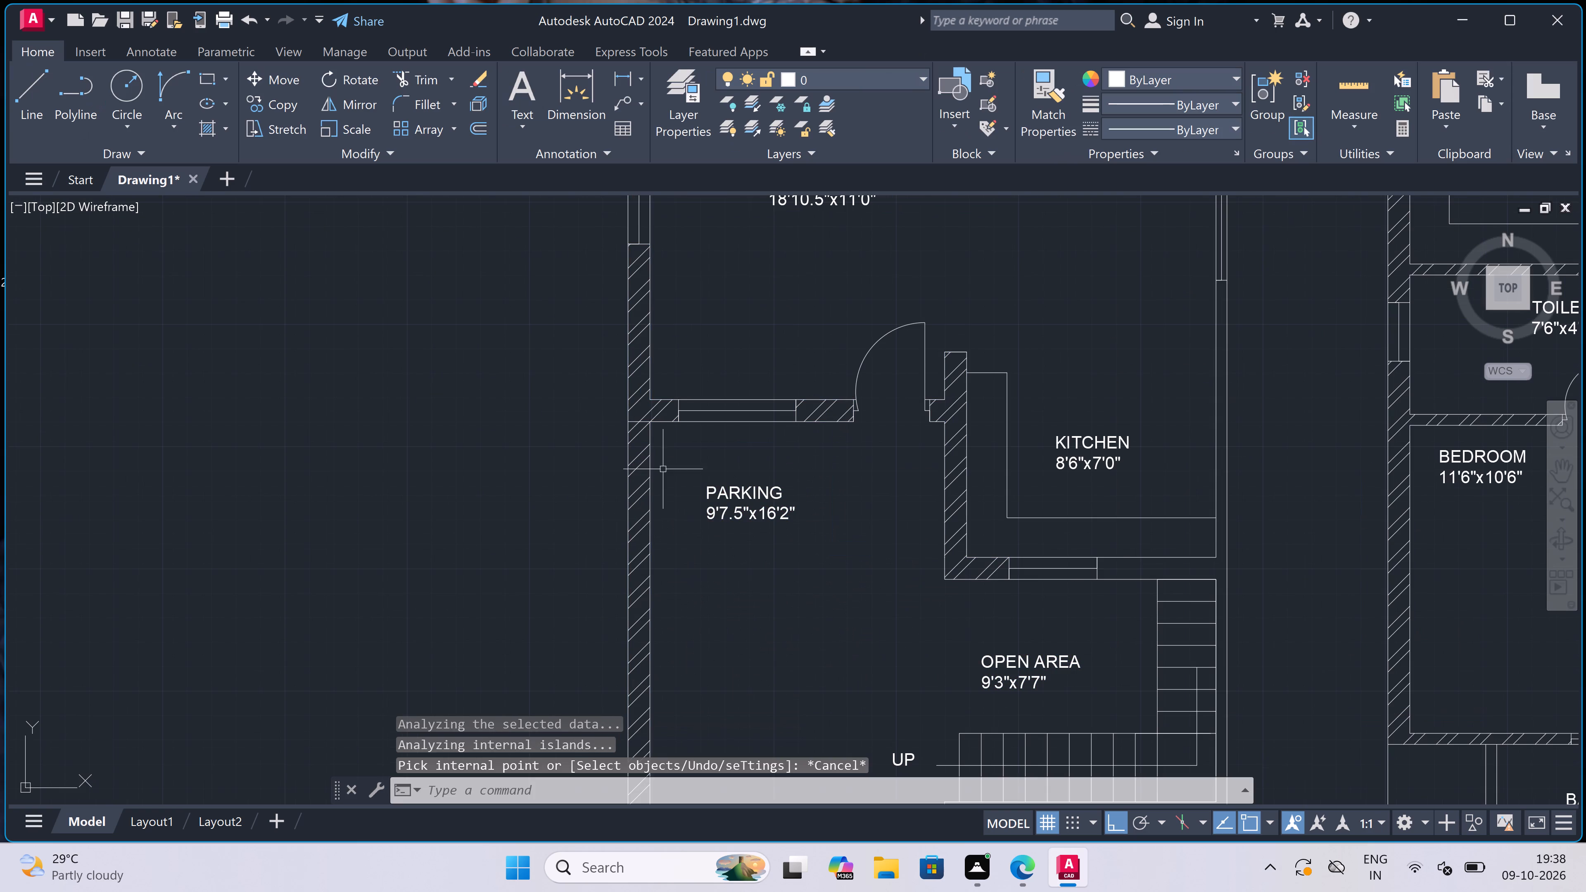
Examine both floor plans as a whole and up close to check the wall hatching.
scroll(663, 469, down, 4)
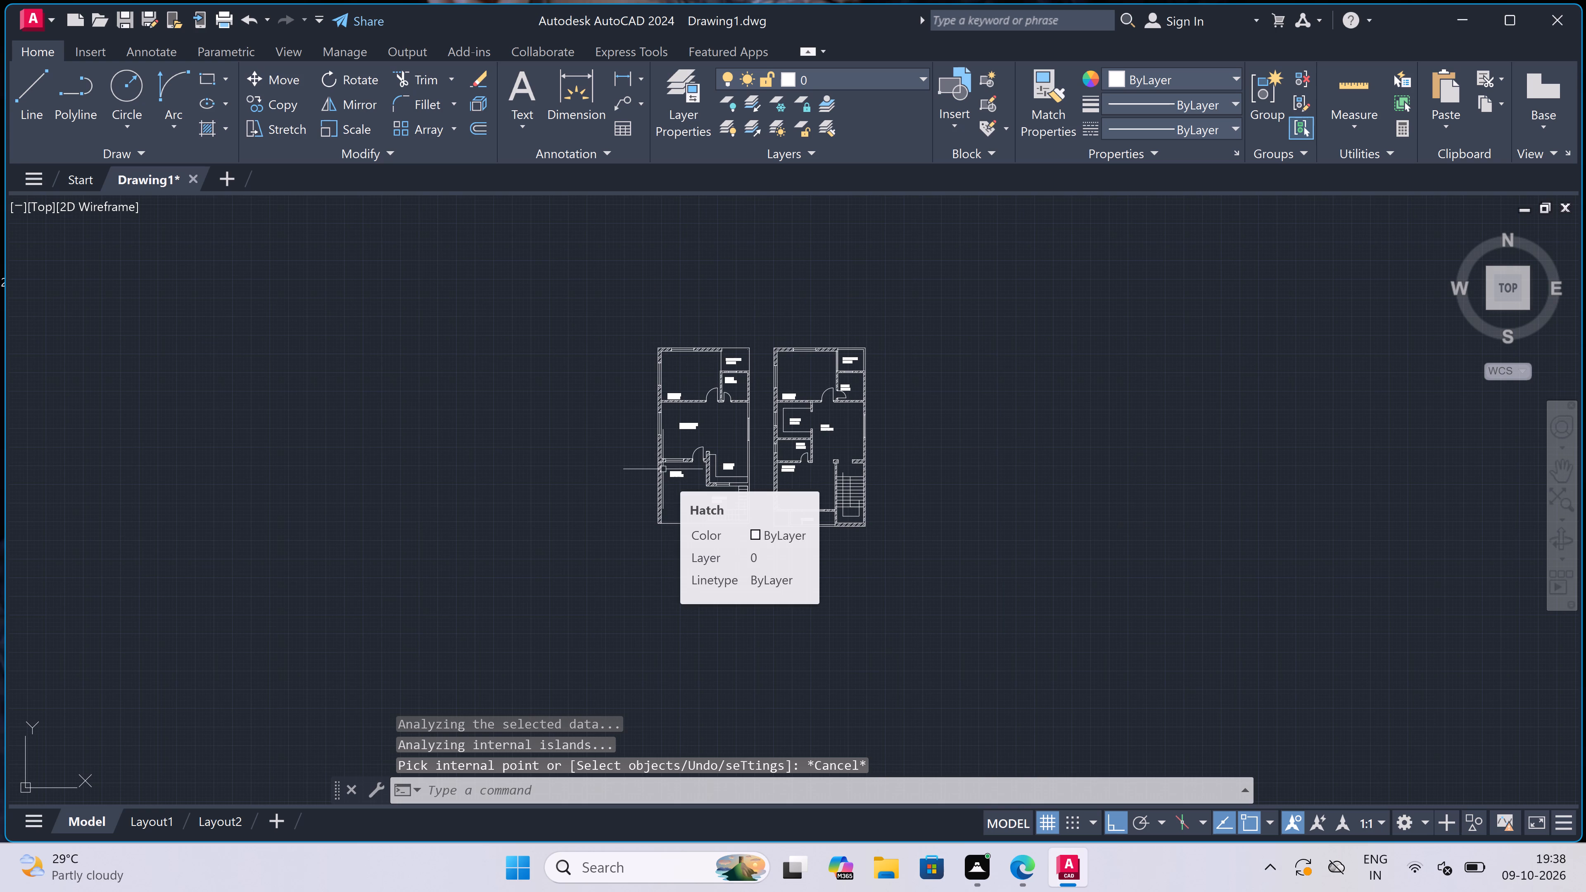
scroll(663, 469, down, 4)
scroll(664, 469, up, 5)
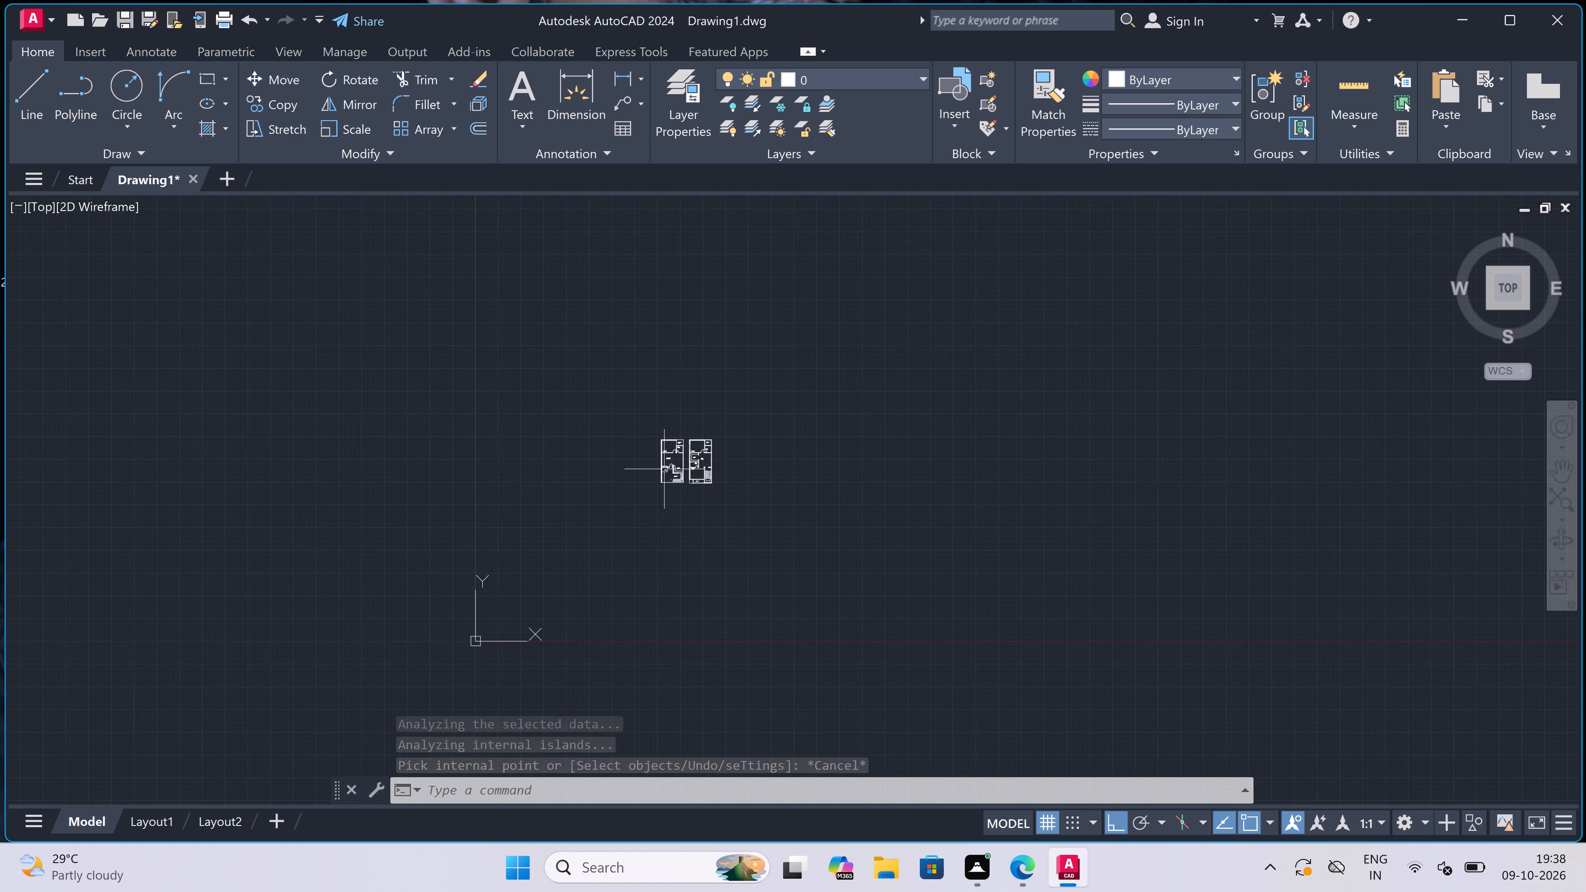
scroll(698, 359, up, 4)
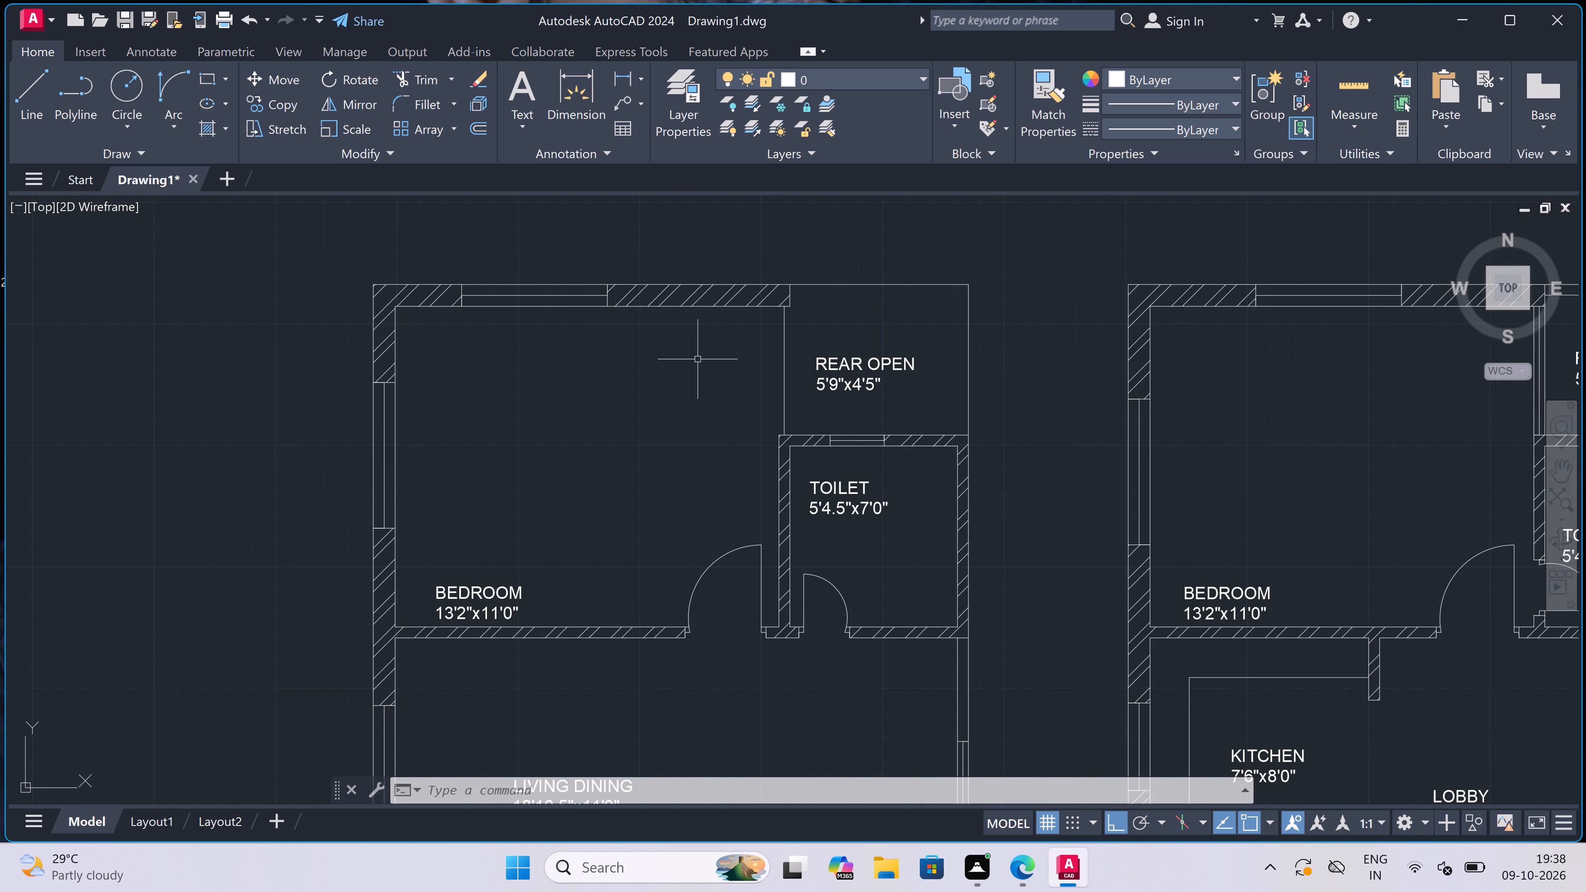
scroll(698, 359, down, 1)
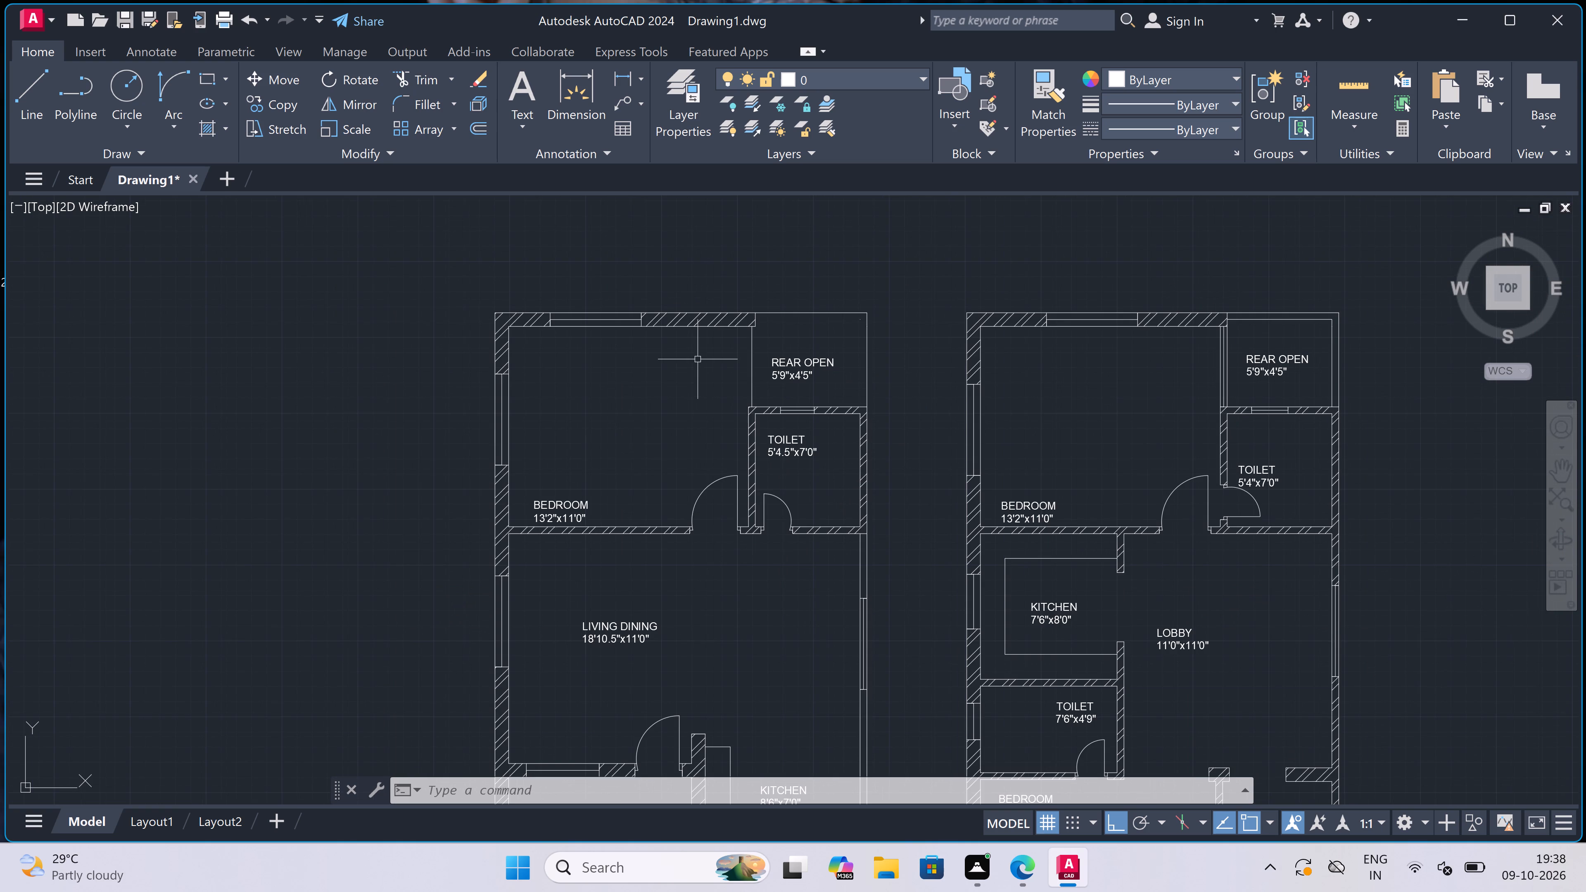
scroll(698, 359, down, 1)
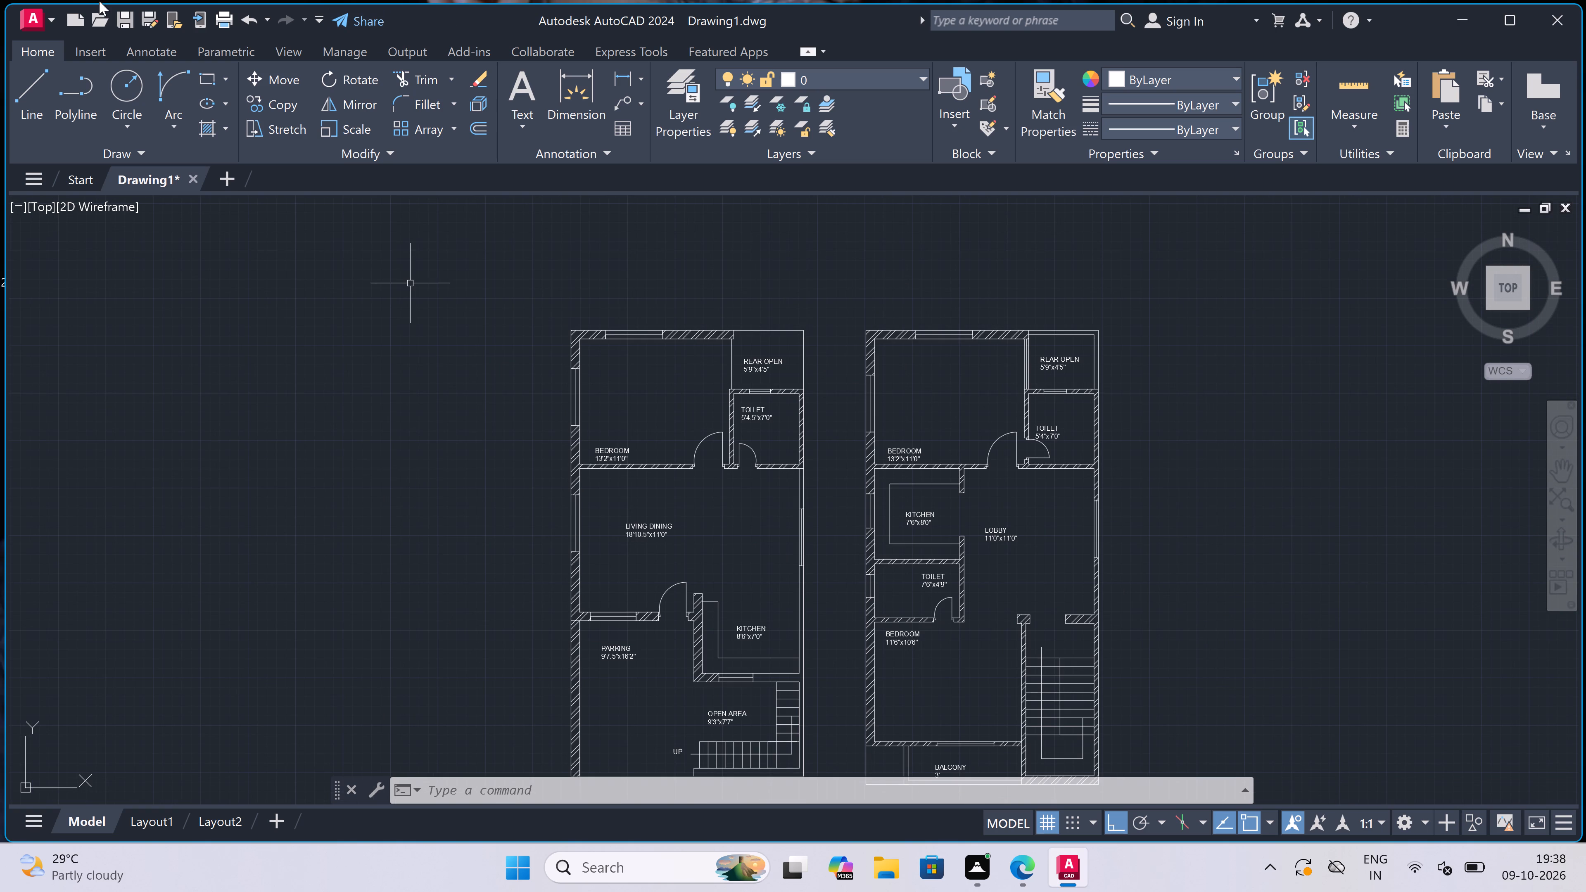
Open the recent drawing FIRST FLOOR PLAN -5 07-10-26.dwg as a furniture source.
click(31, 16)
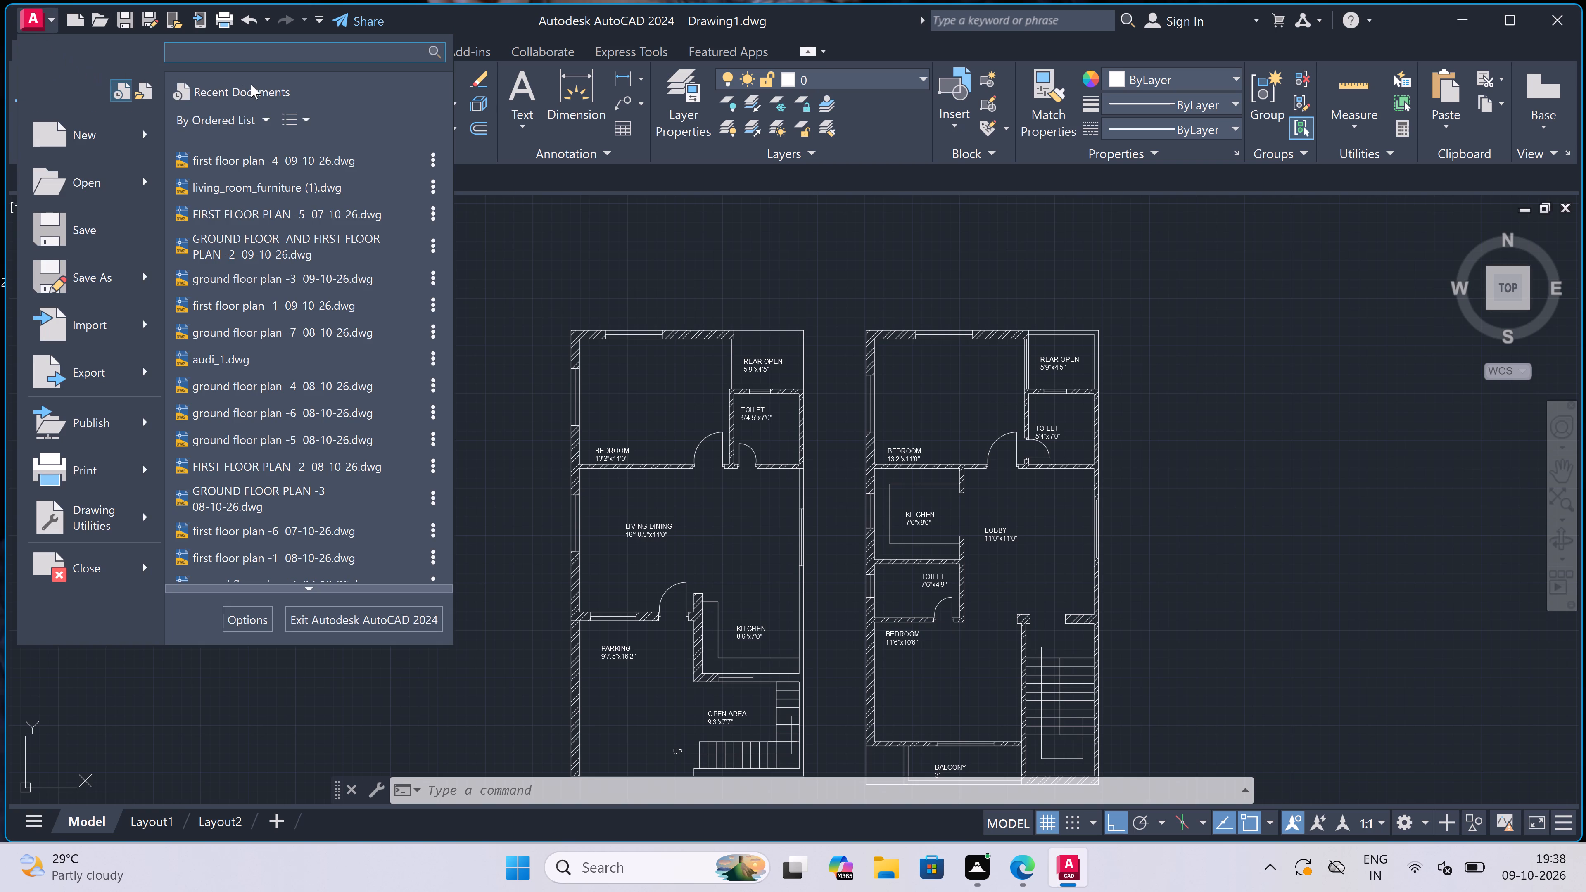
double_click(252, 208)
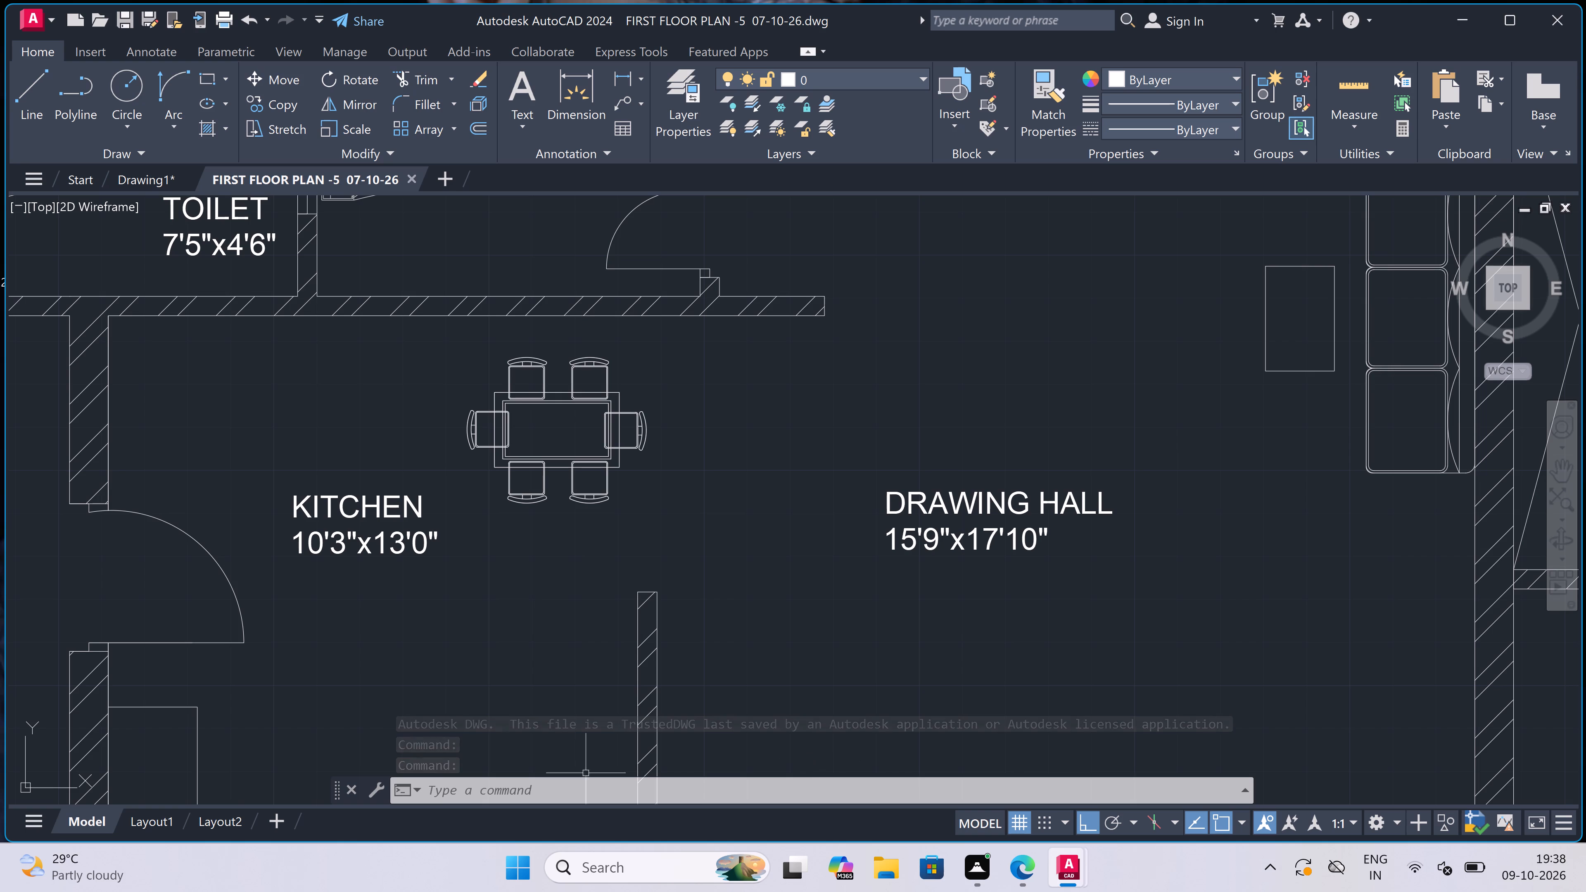
Copy the kitchen's six-seat dining set, the 15'9"x10'10" bedroom's bed and the outer 7'5"x4'6" toilet's WC to the clipboard.
scroll(446, 450, up, 1)
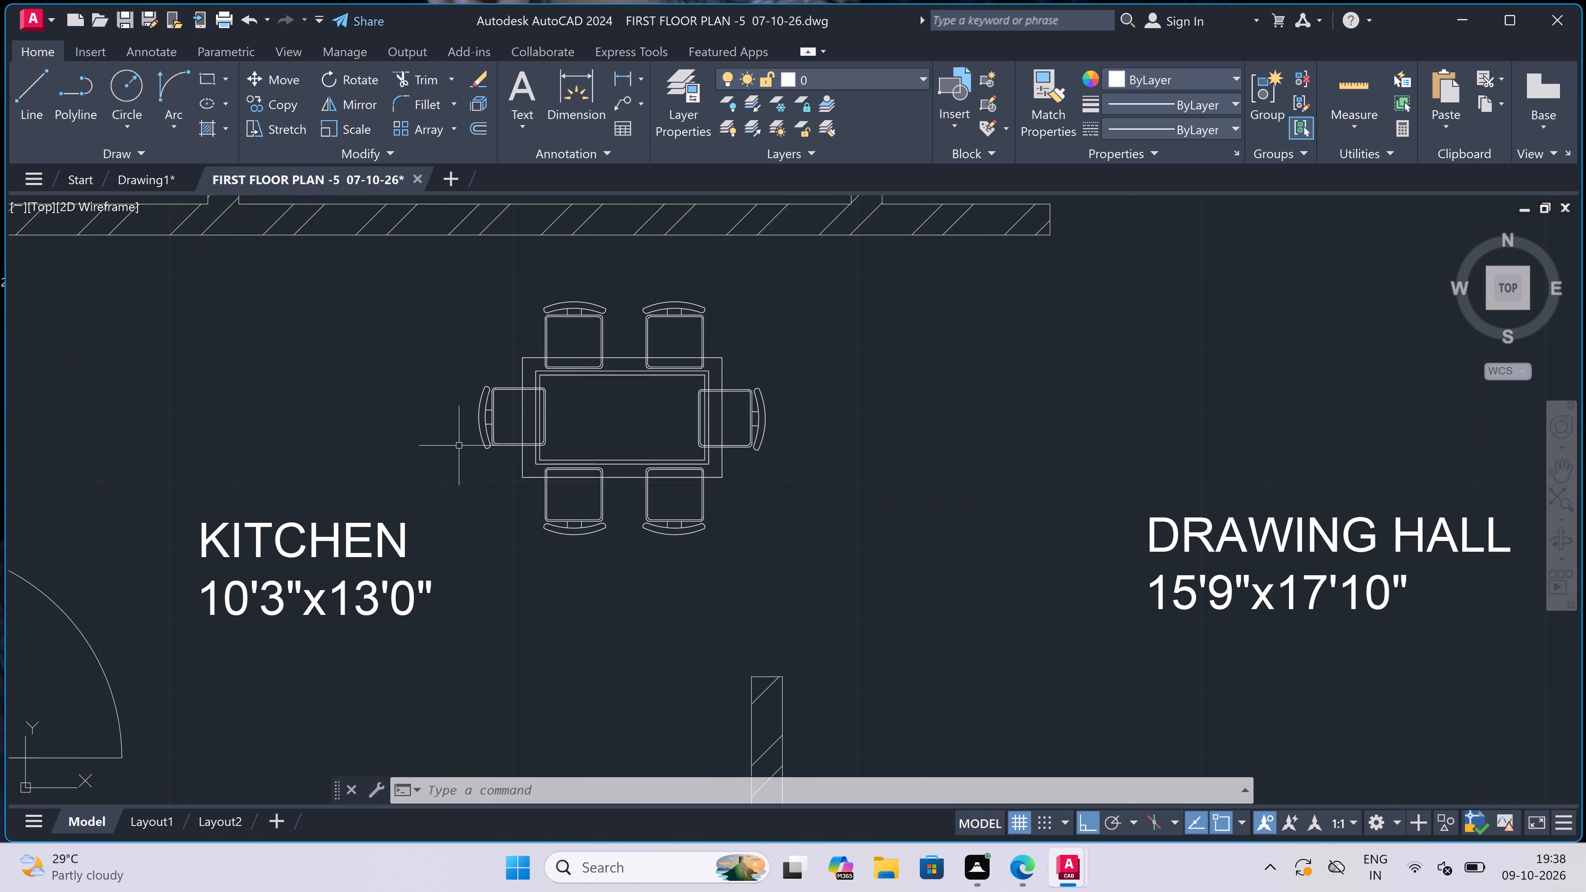
click(828, 285)
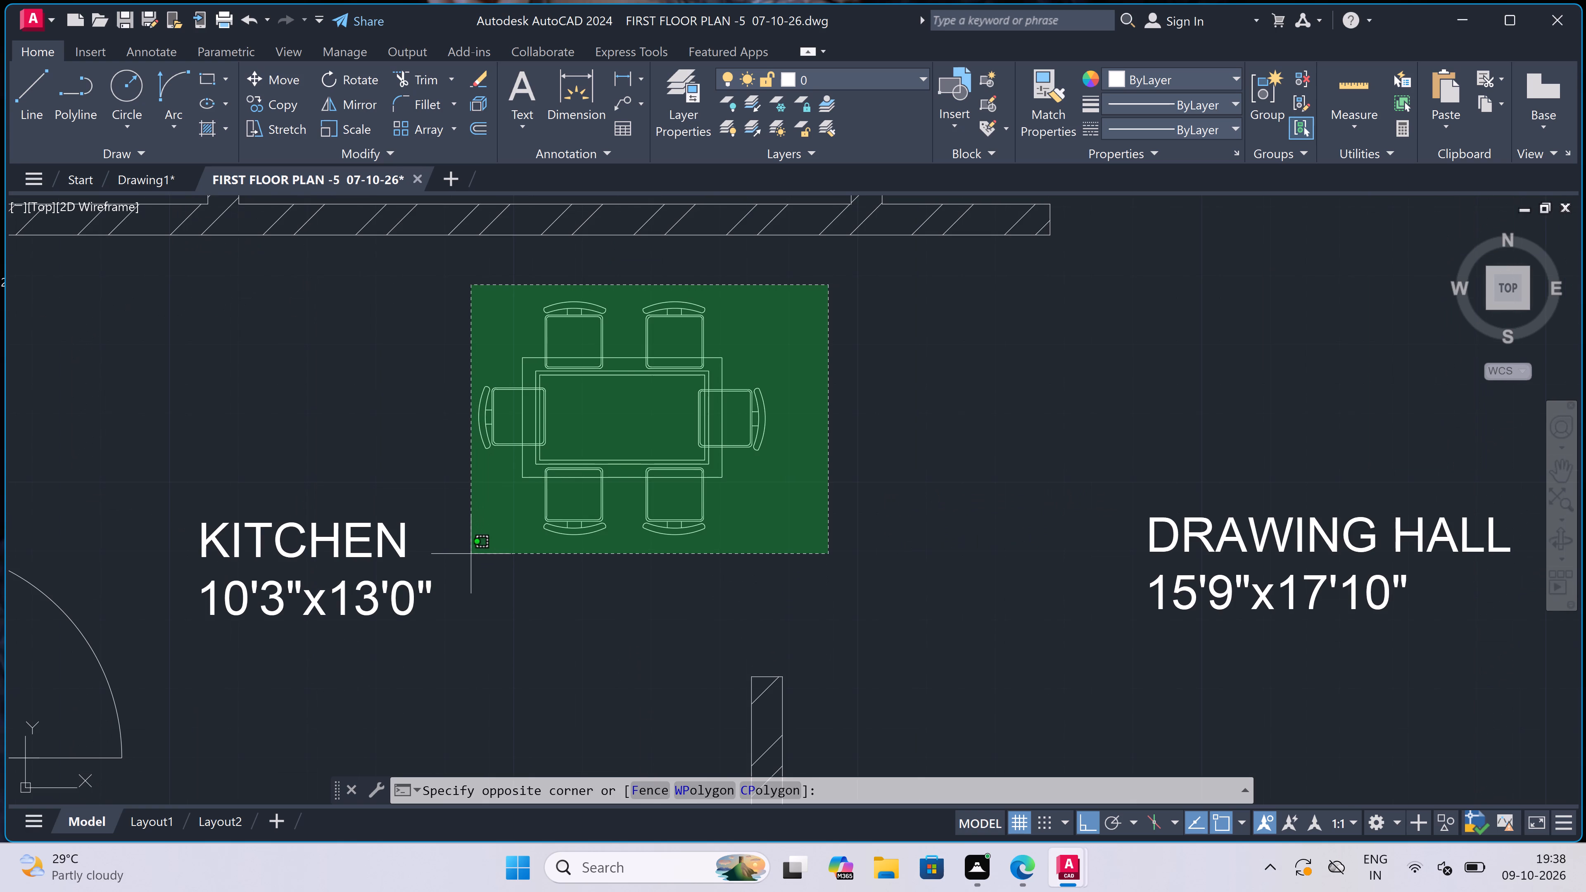
click(471, 554)
scroll(549, 477, down, 5)
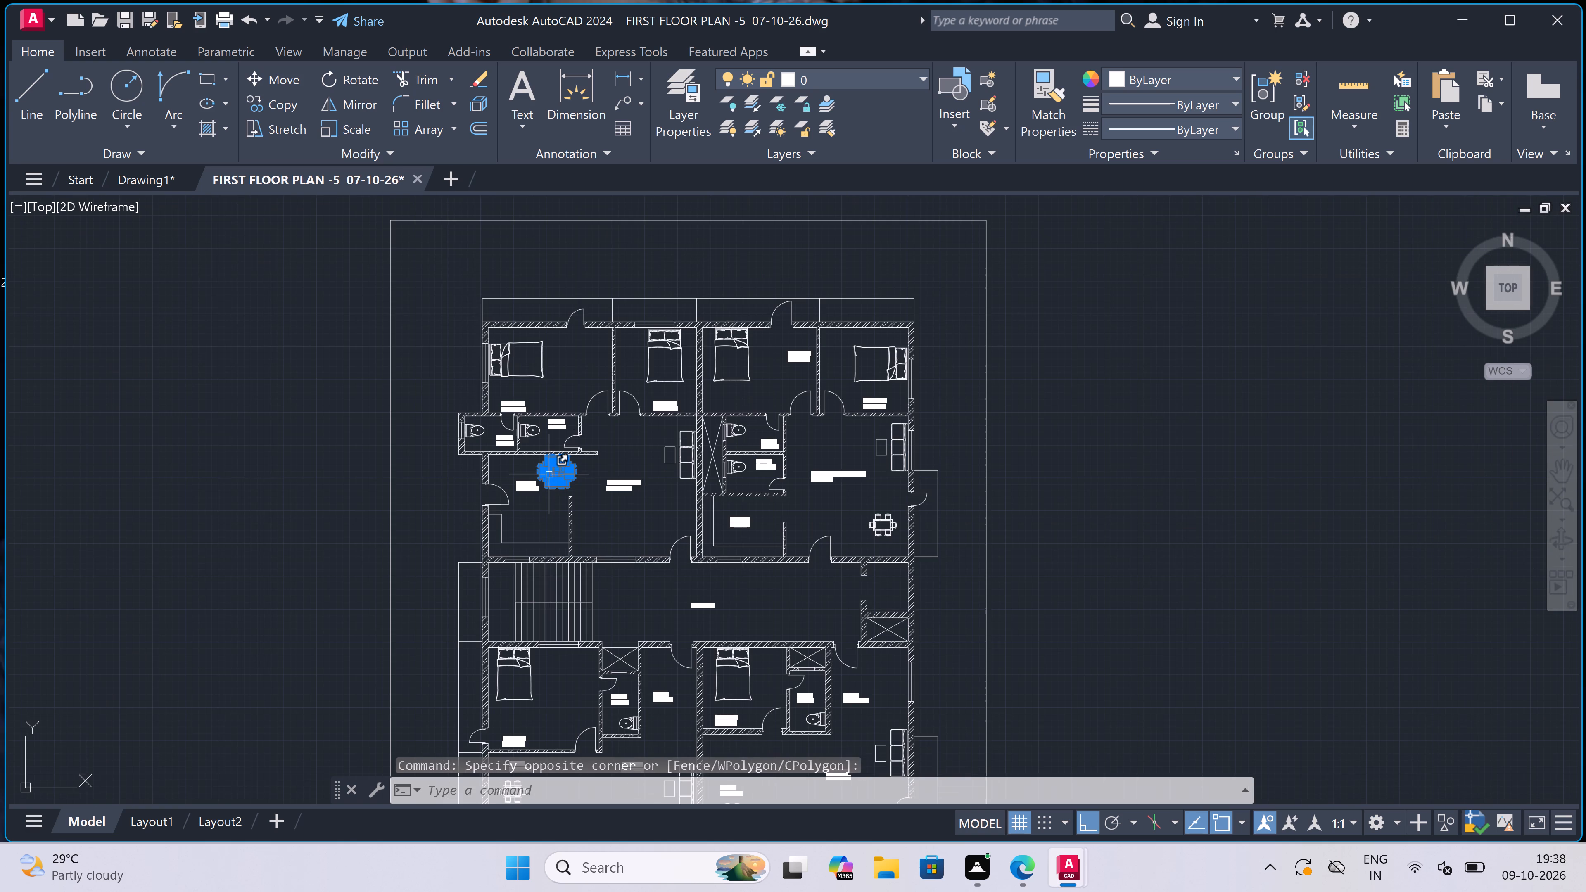
scroll(531, 321, up, 2)
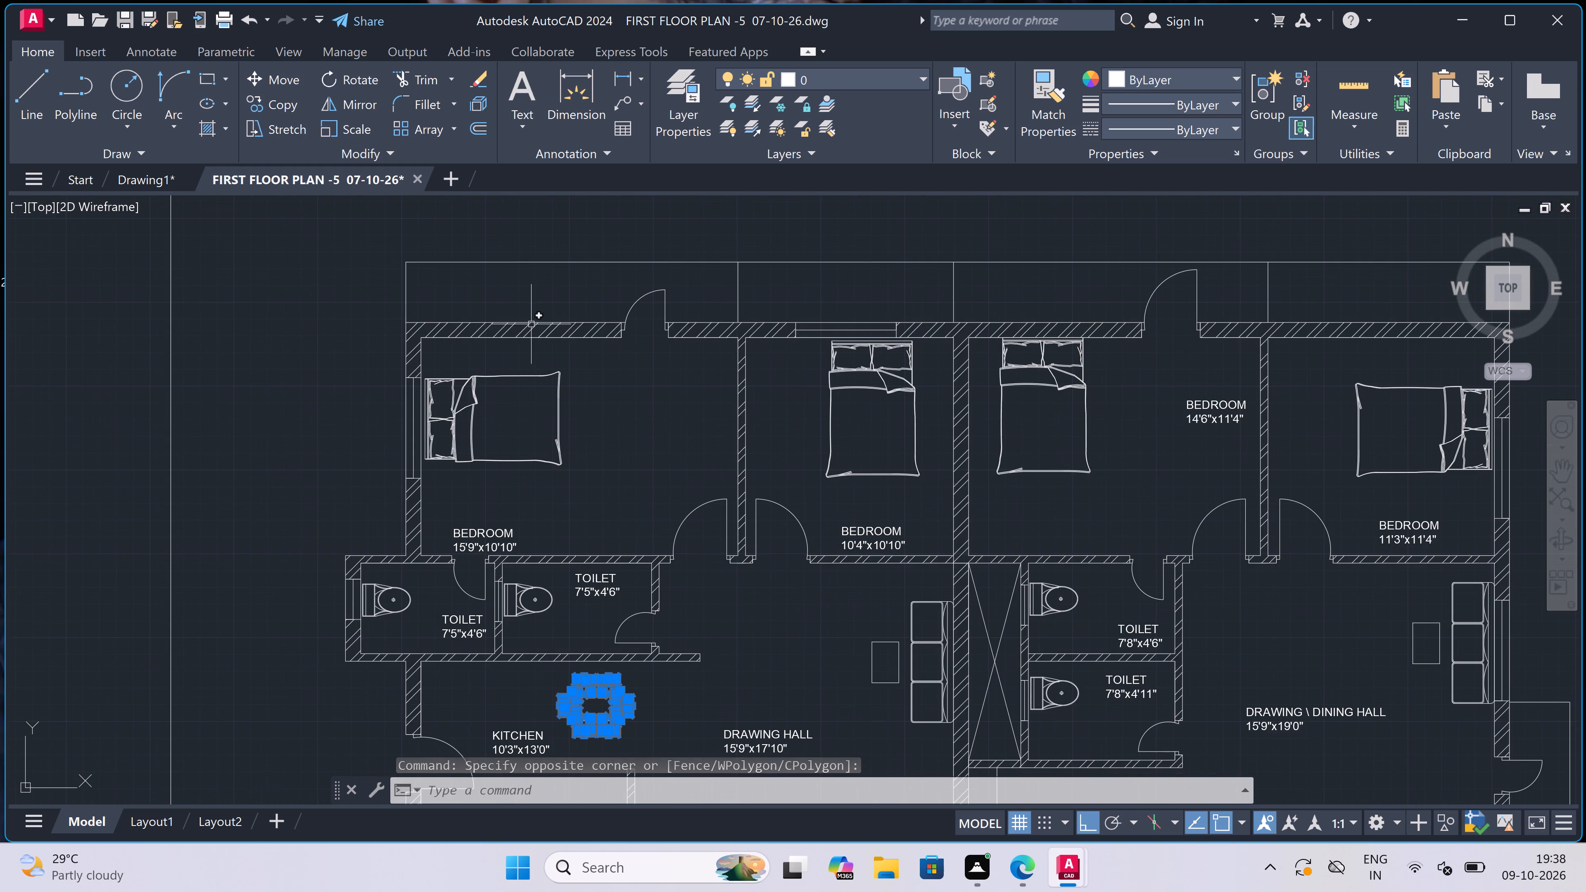
click(584, 352)
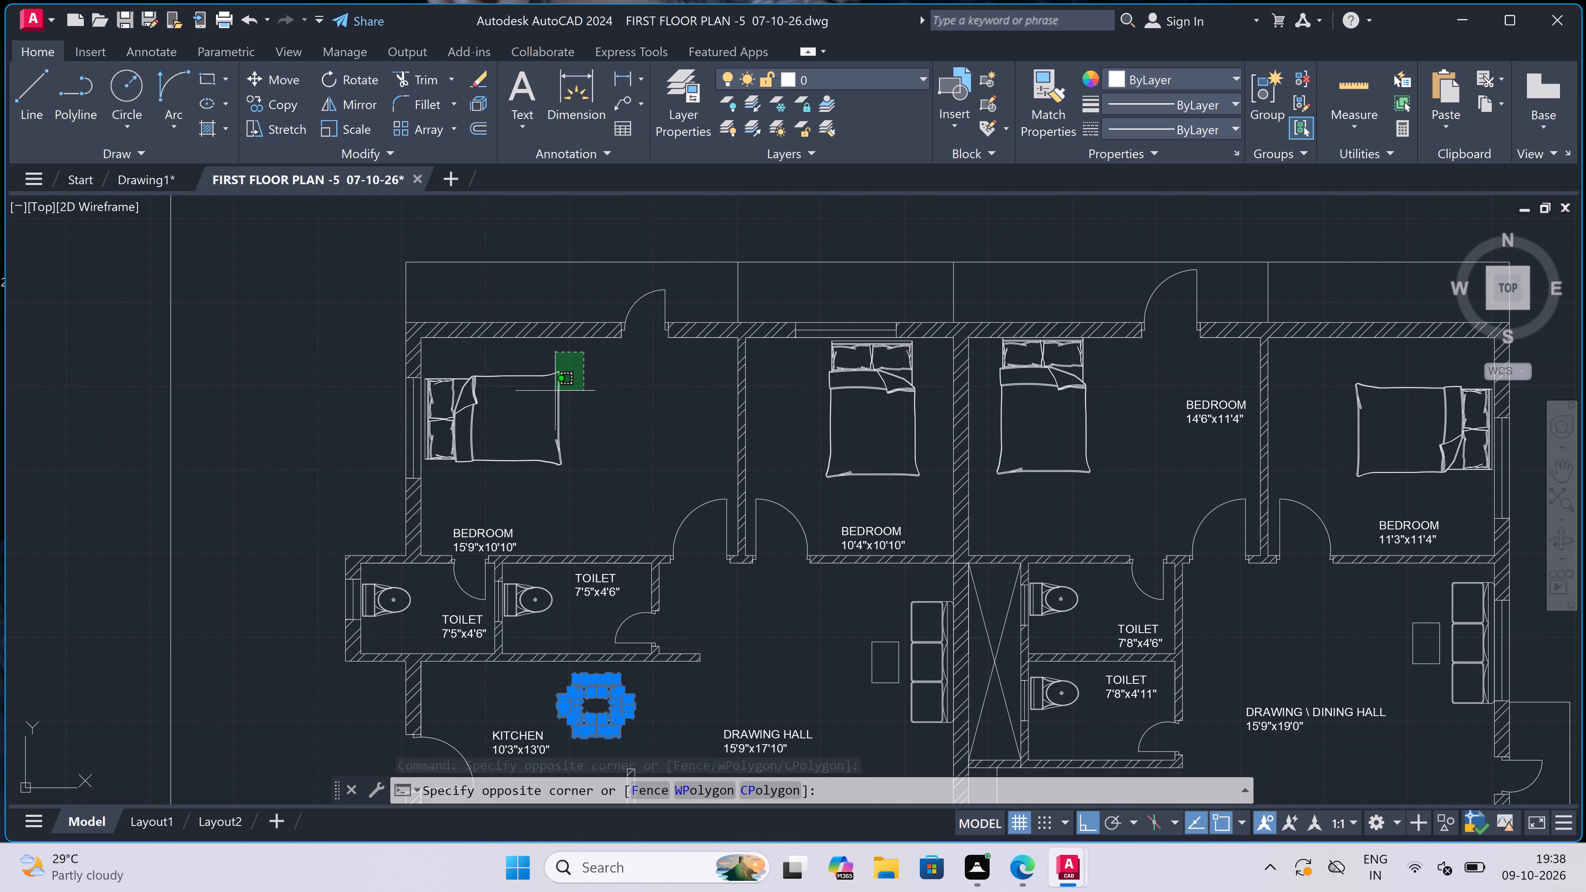
scroll(396, 457, up, 2)
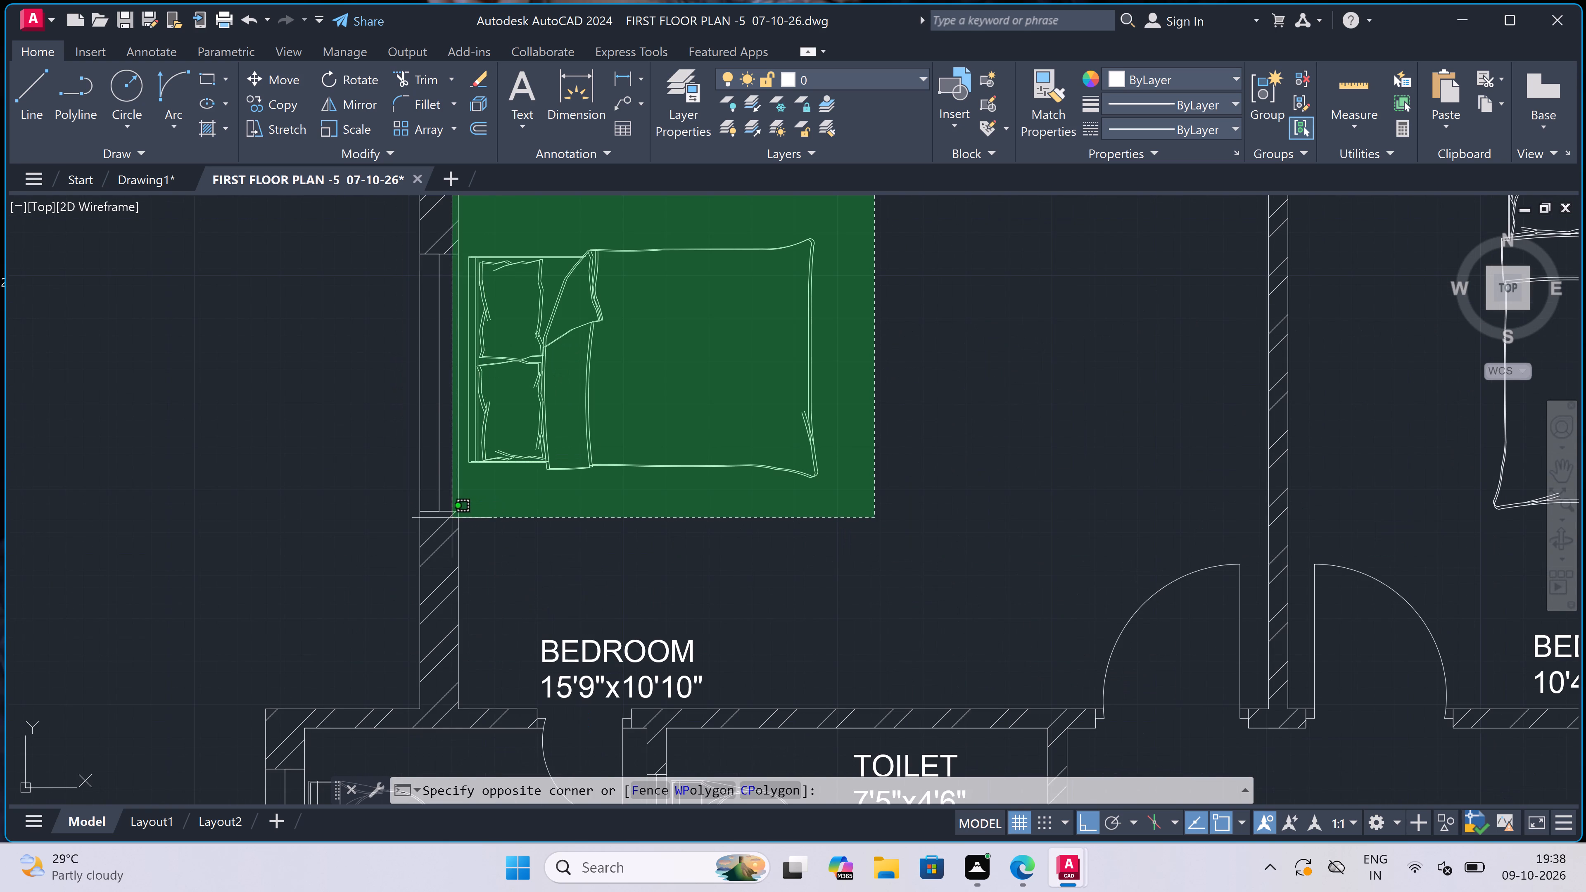
scroll(449, 515, up, 3)
click(508, 505)
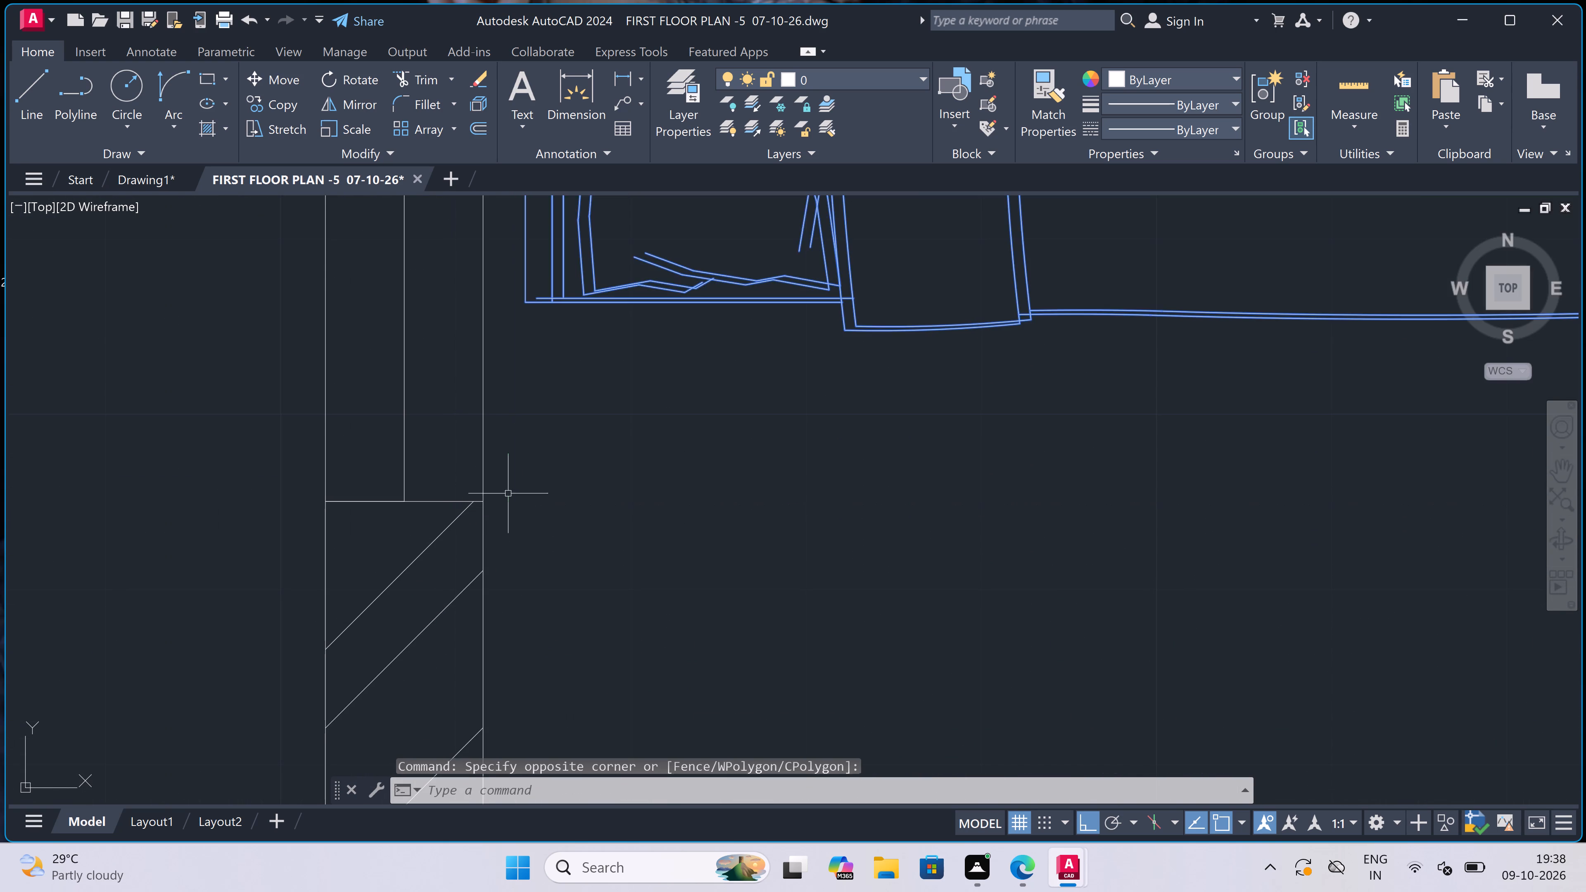
scroll(521, 454, down, 7)
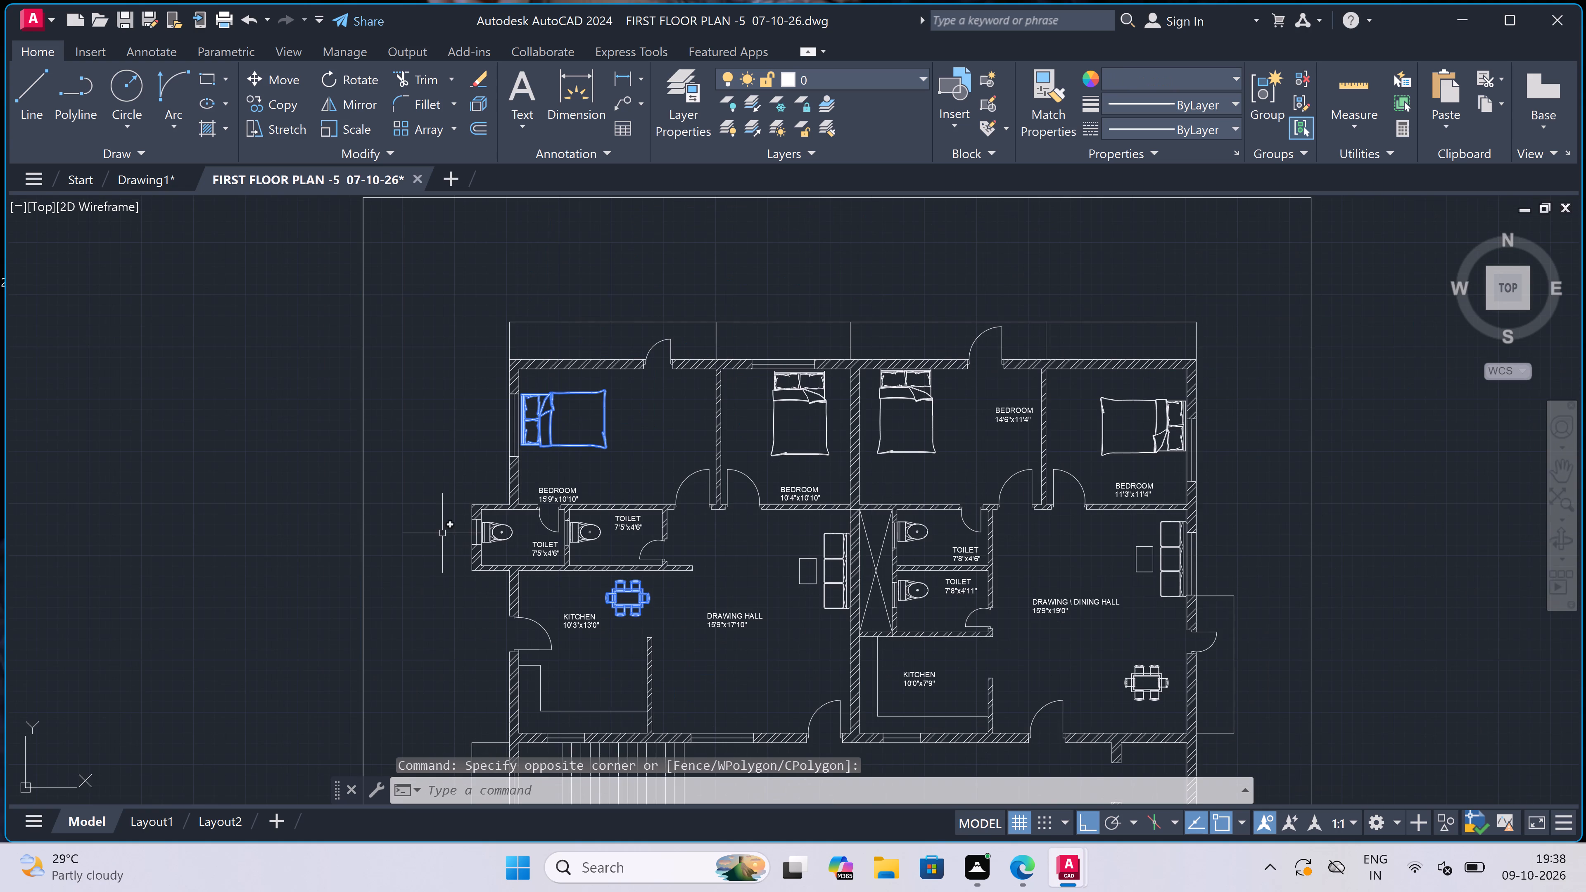
scroll(464, 556, up, 3)
scroll(588, 506, up, 1)
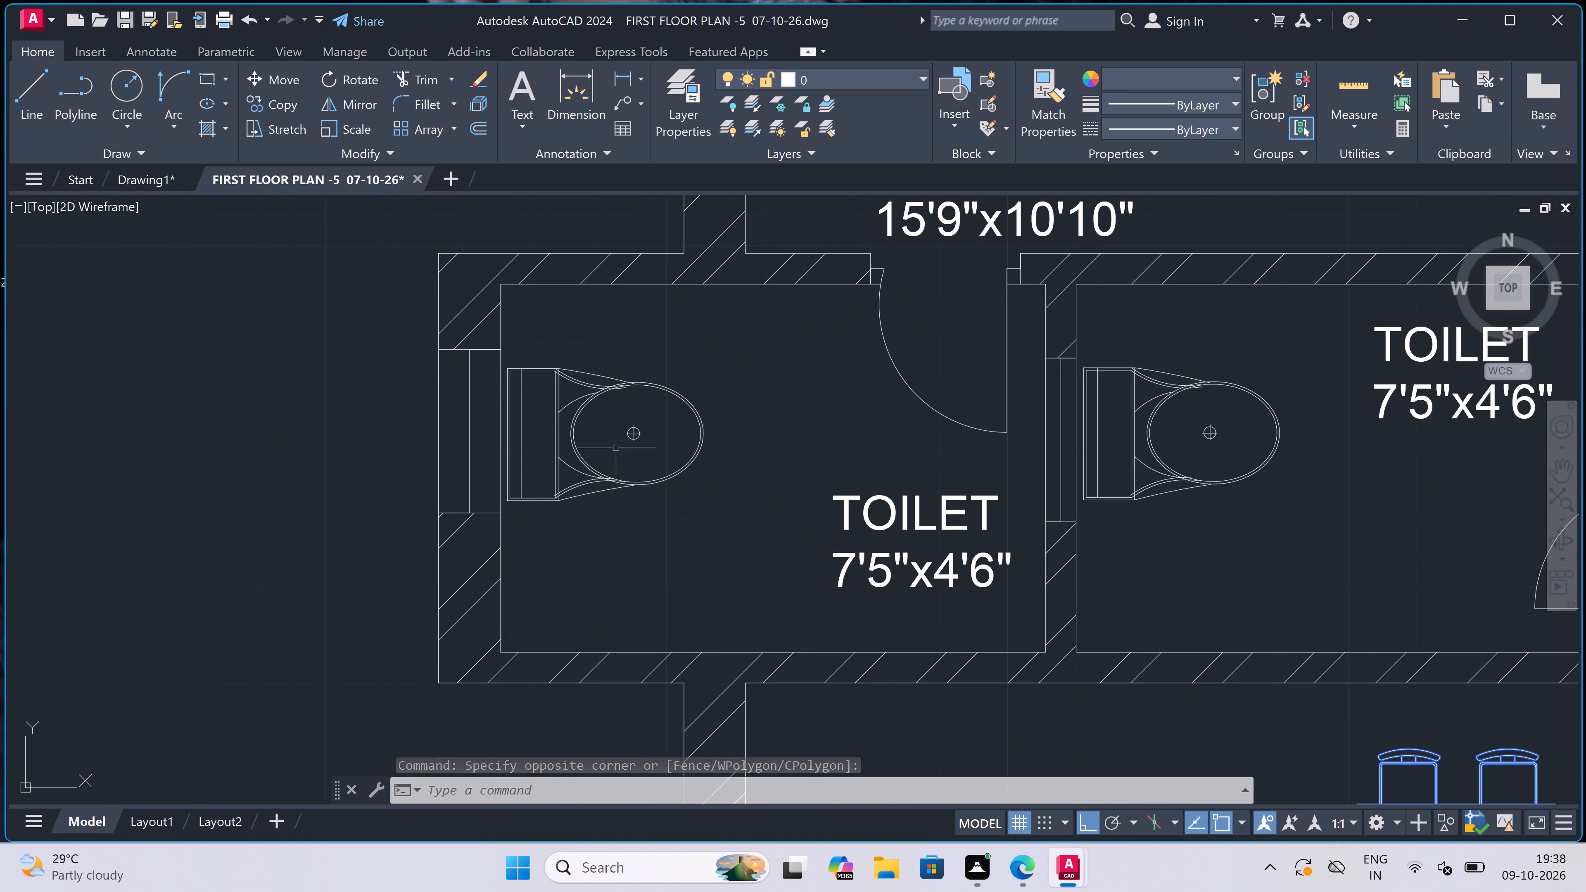
drag(625, 421, 614, 433)
click(526, 508)
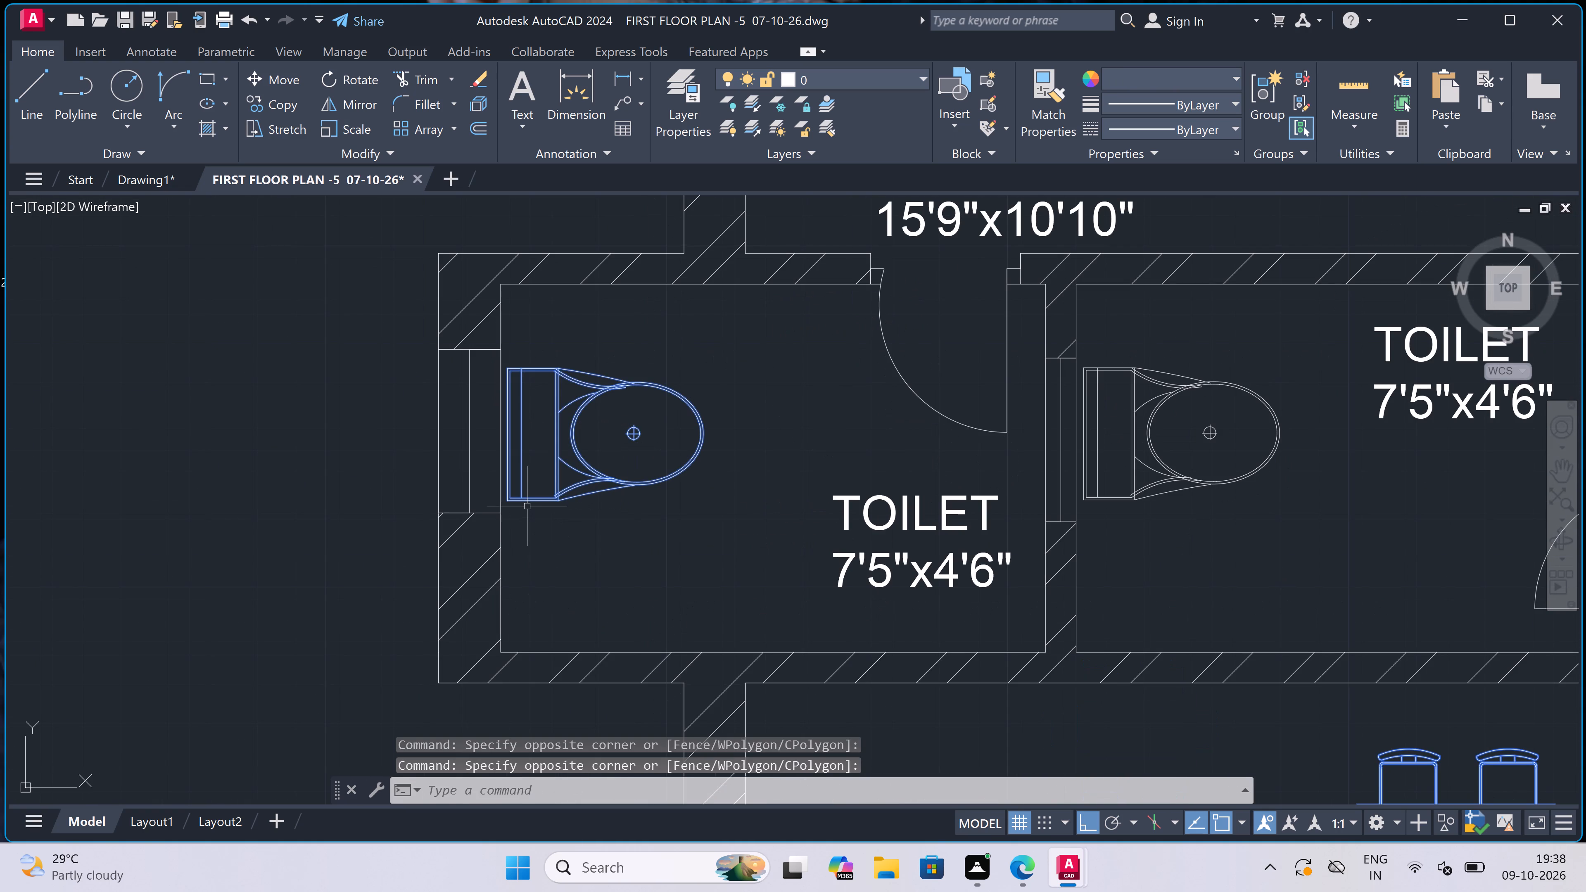
key(ctrl+c)
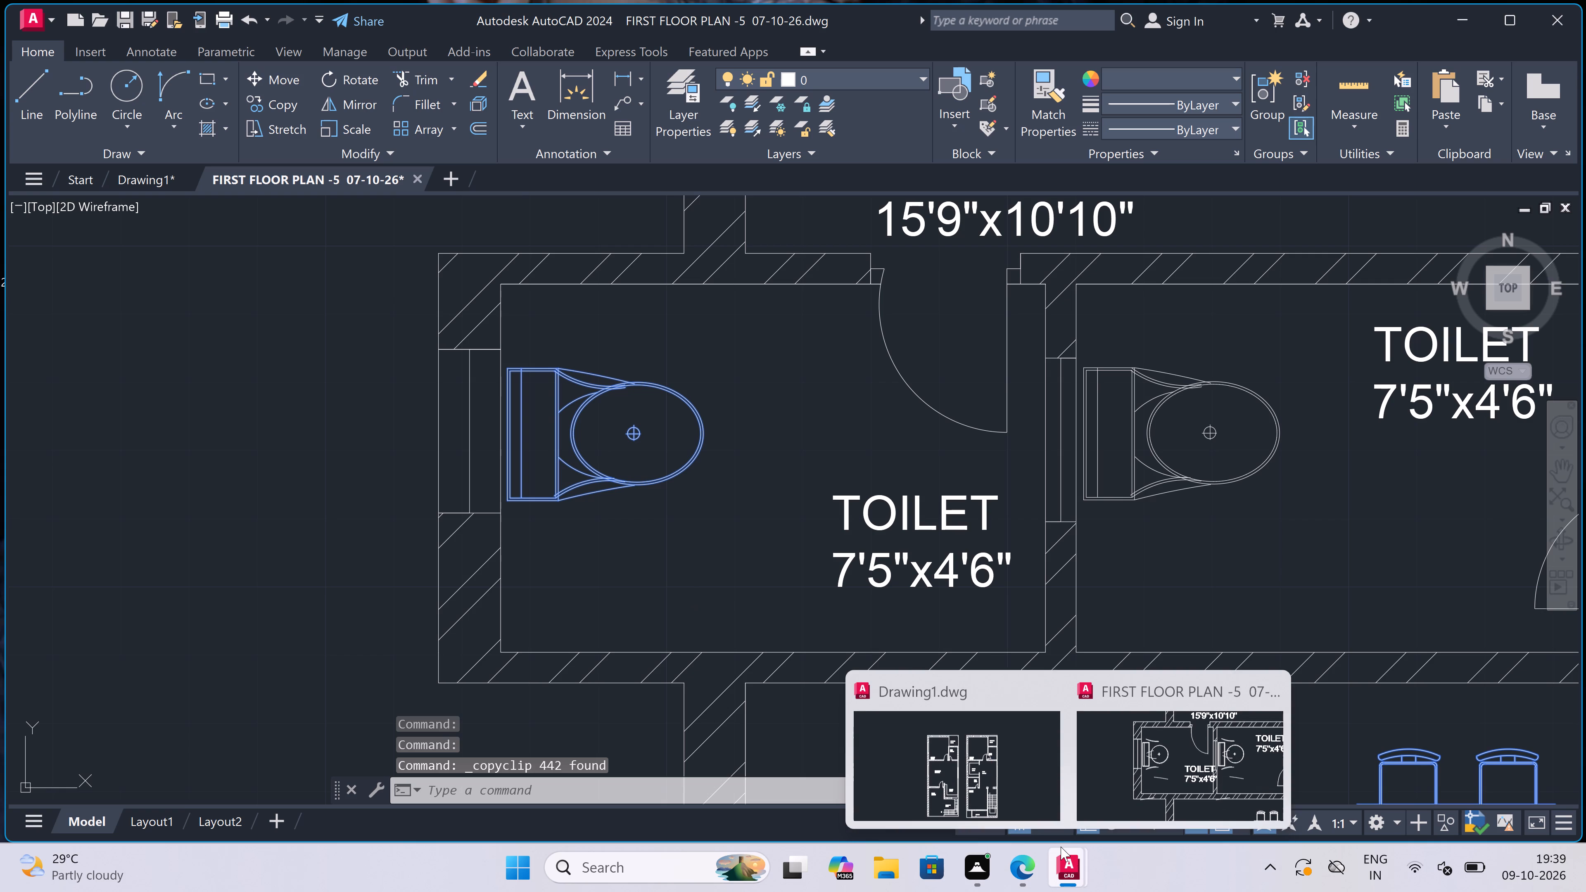
Switch to Drawing1 and paste the copied bed, WC and dining set in the empty space beside the floor plans.
click(972, 762)
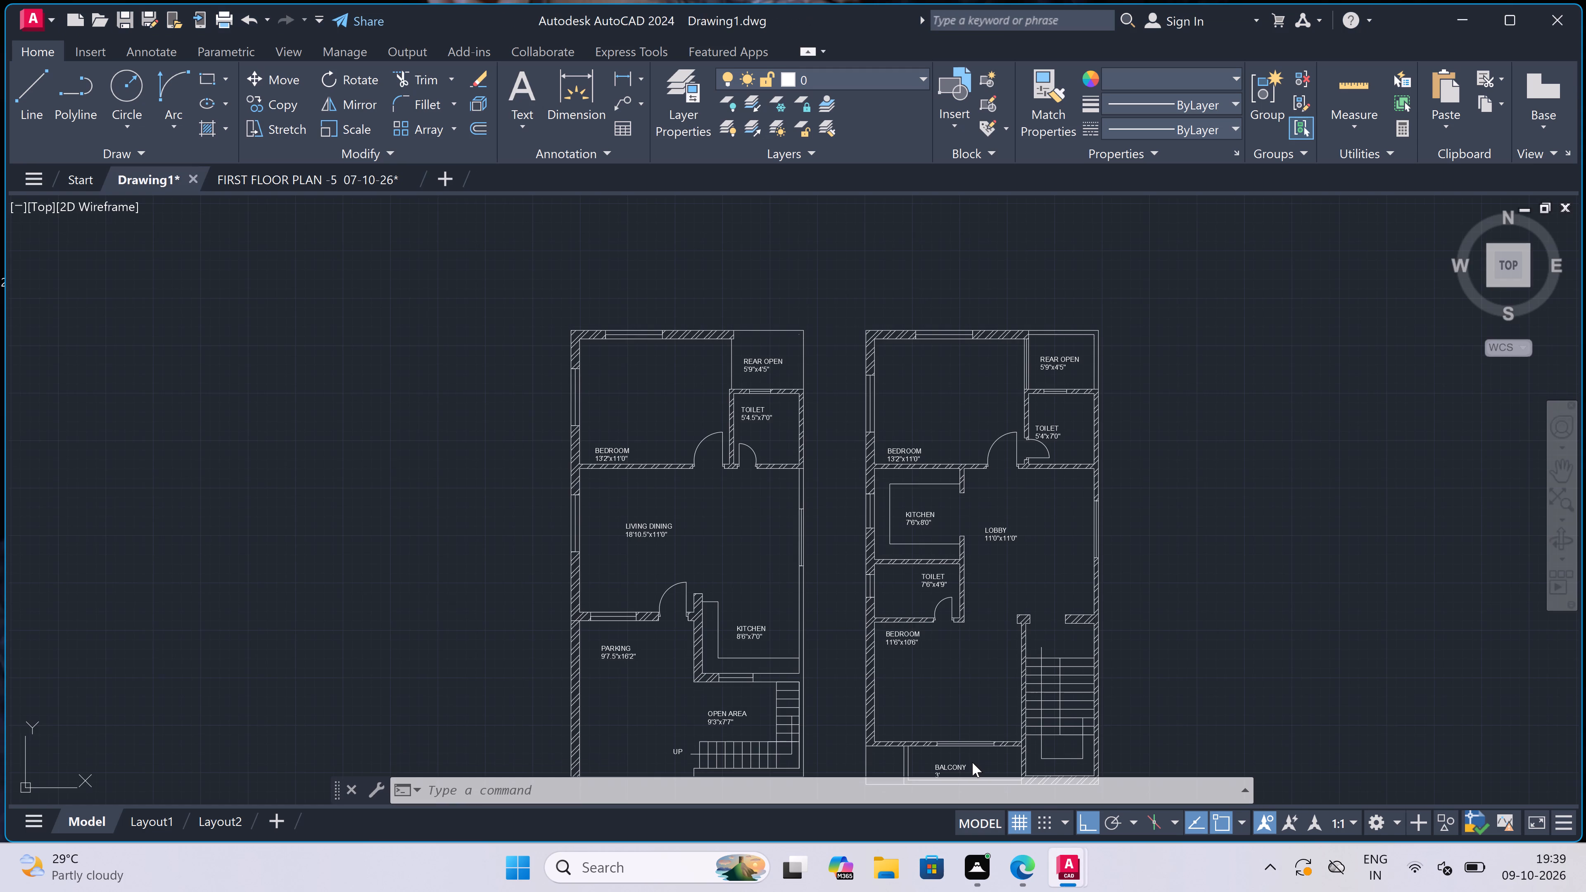
key(ctrl+v)
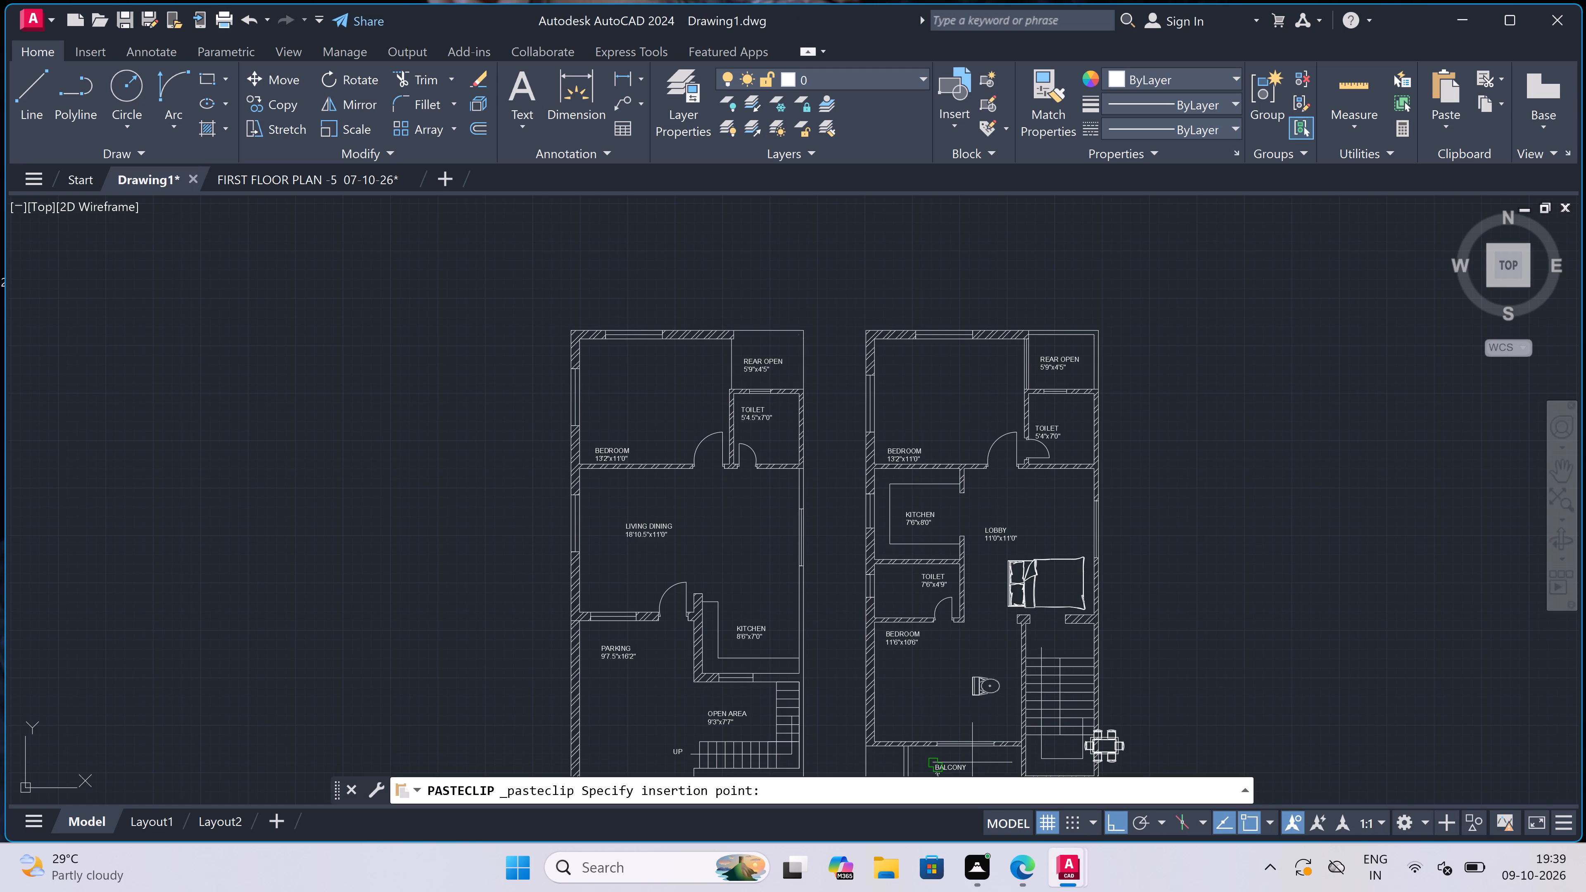
click(313, 647)
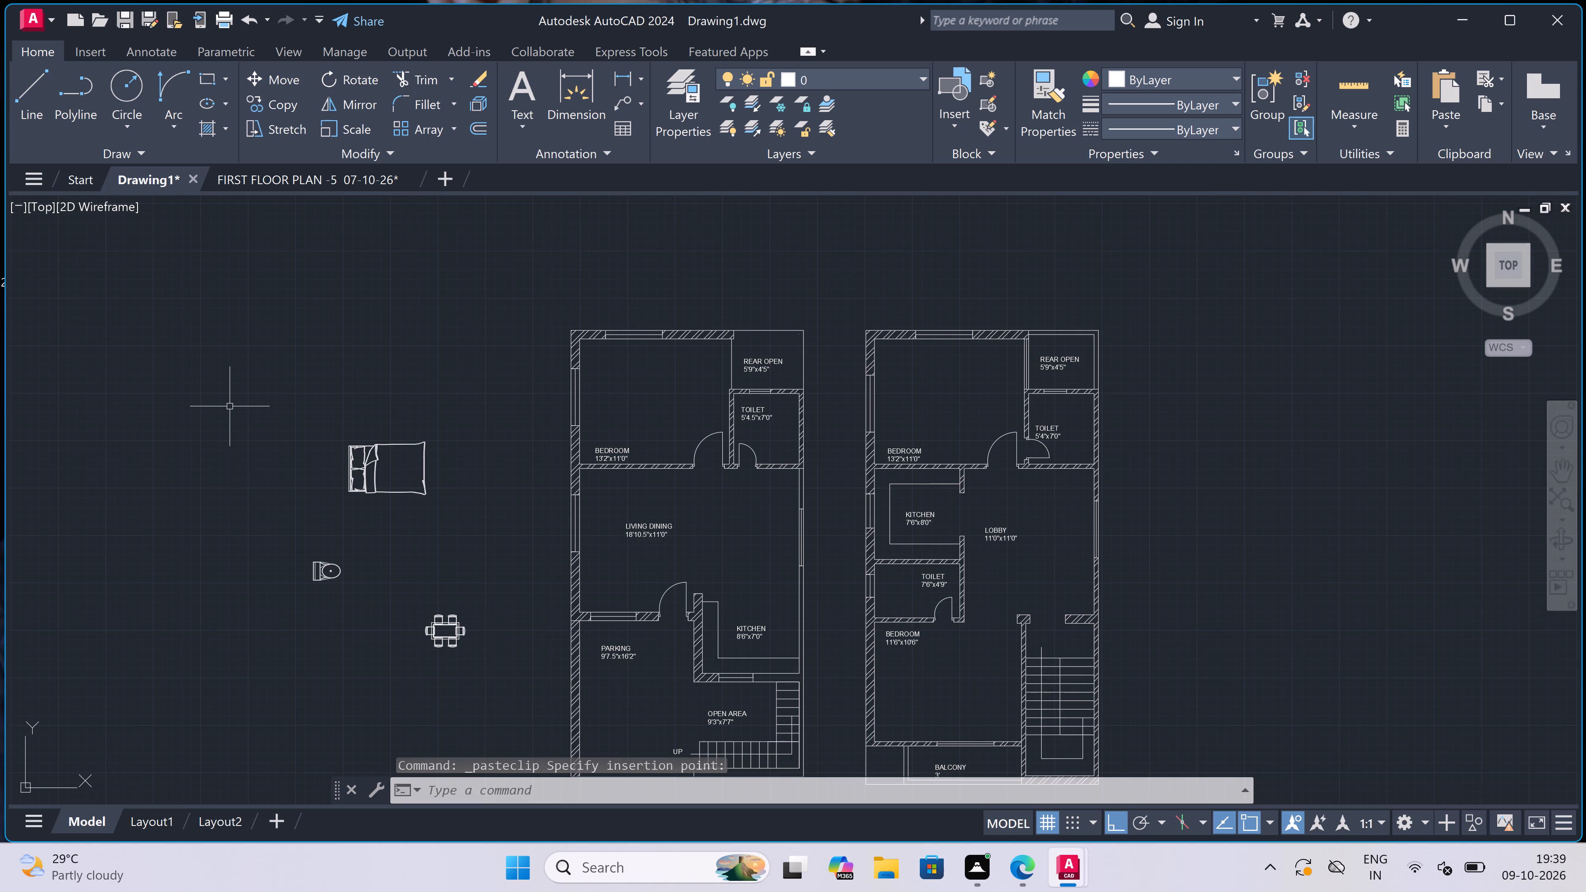
Rotate the pasted bed by 270° so that its headboard faces the top of the plan.
scroll(230, 406, up, 1)
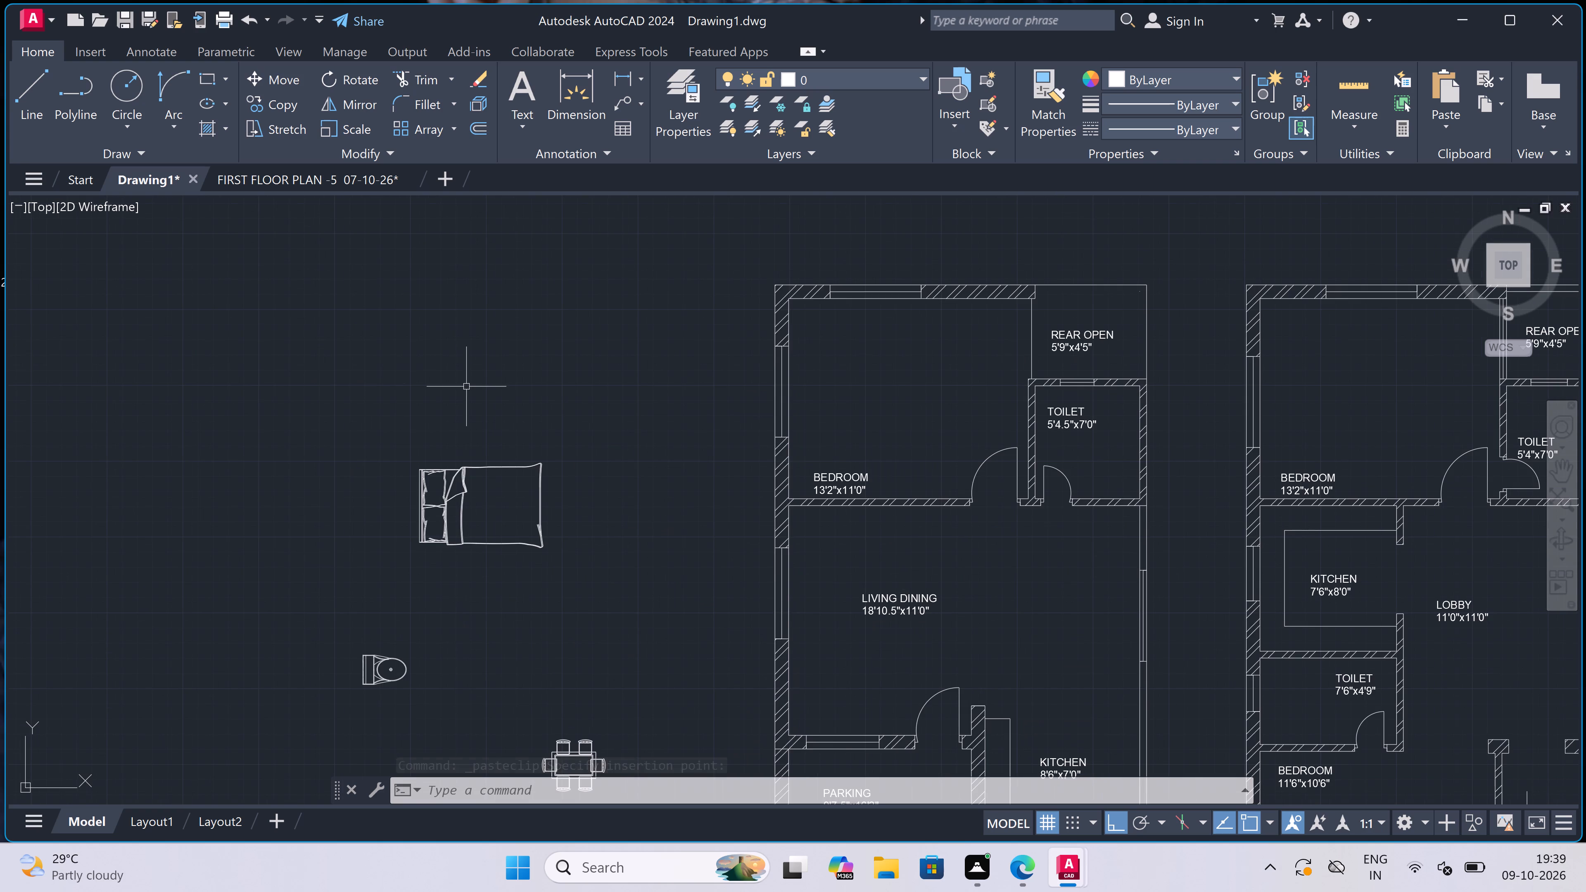
scroll(466, 387, down, 1)
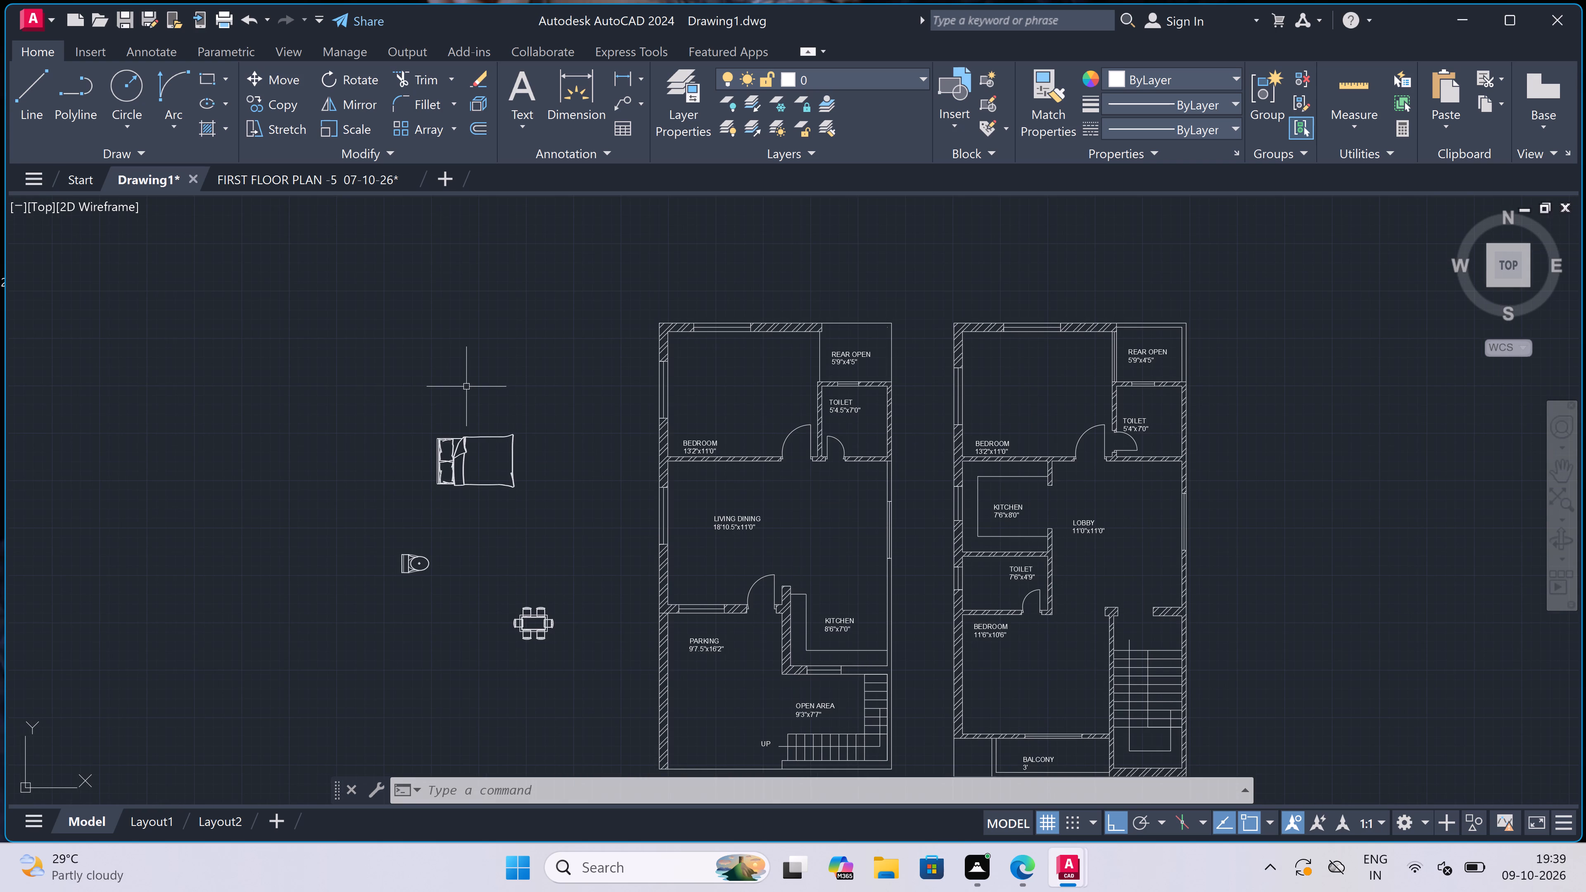
scroll(466, 387, up, 1)
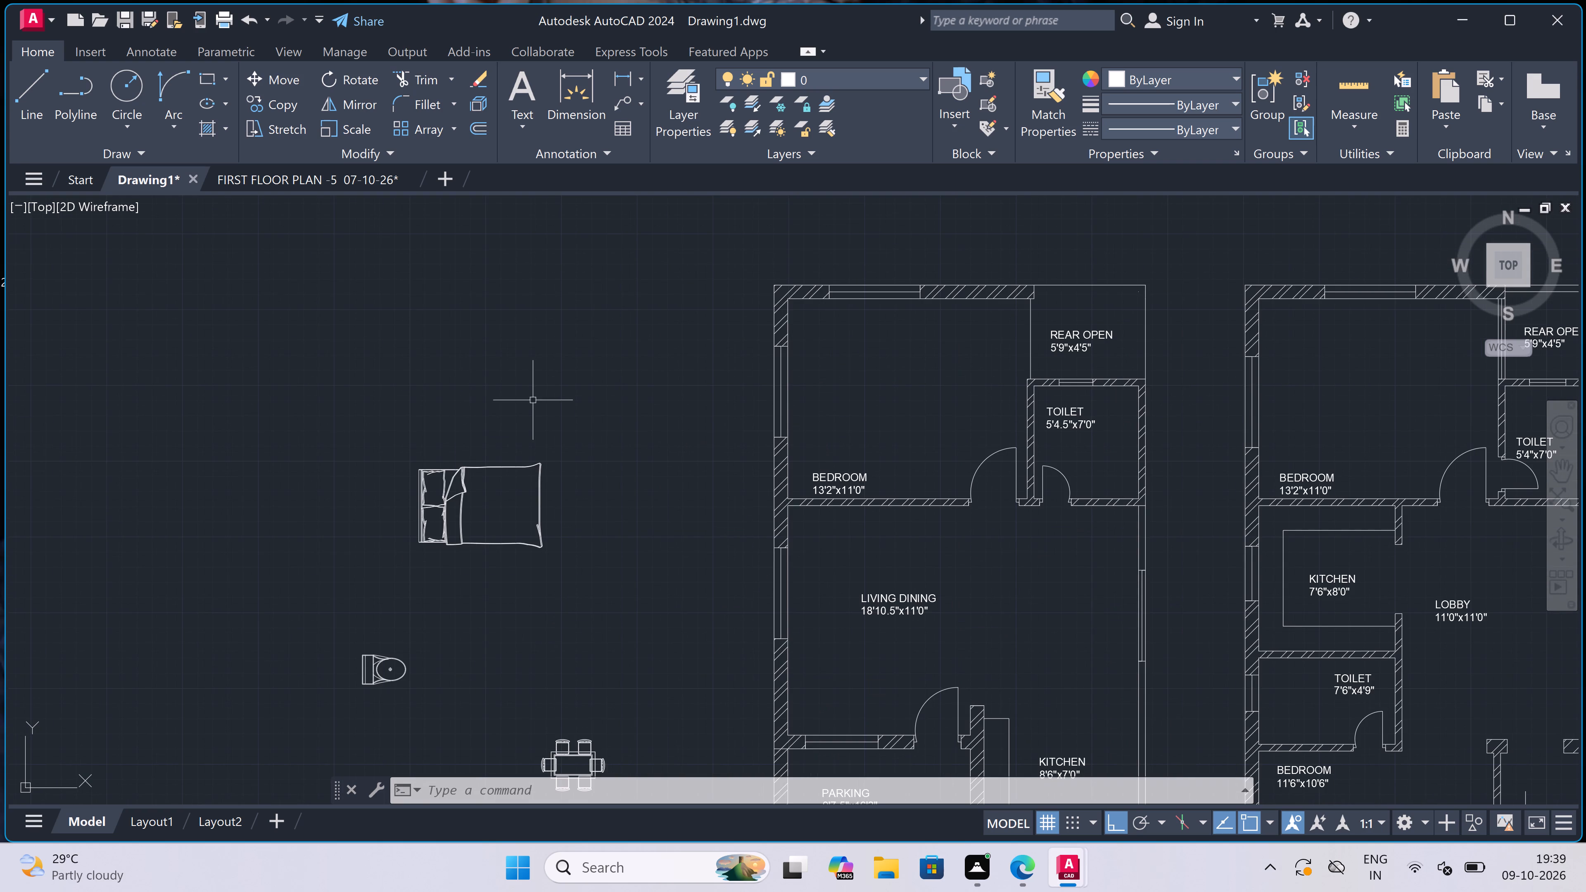
click(594, 407)
click(407, 574)
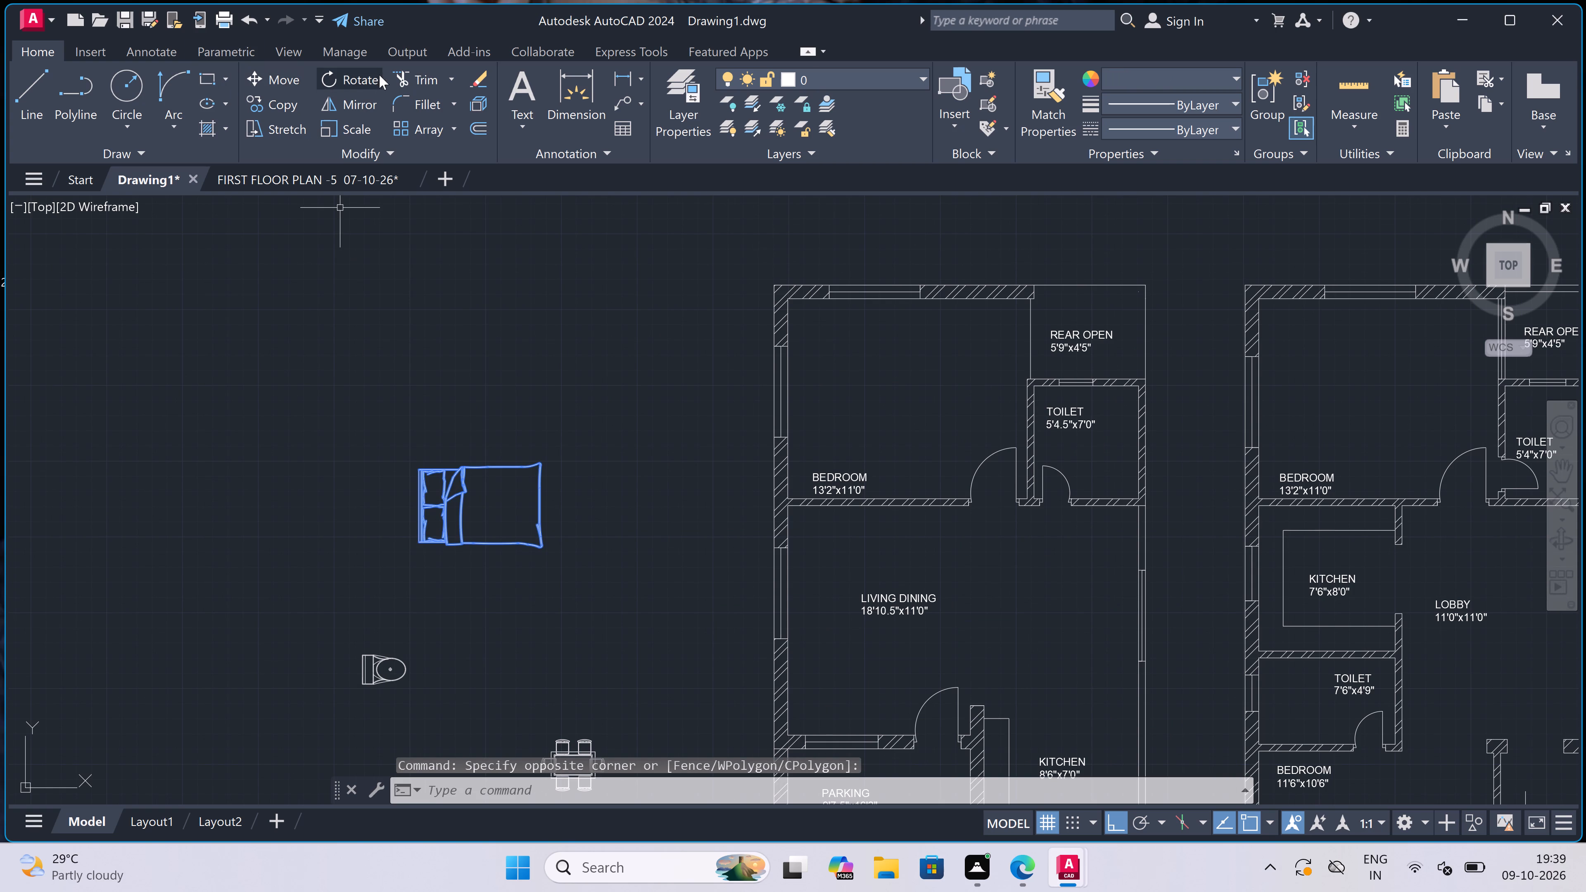
click(362, 75)
click(513, 524)
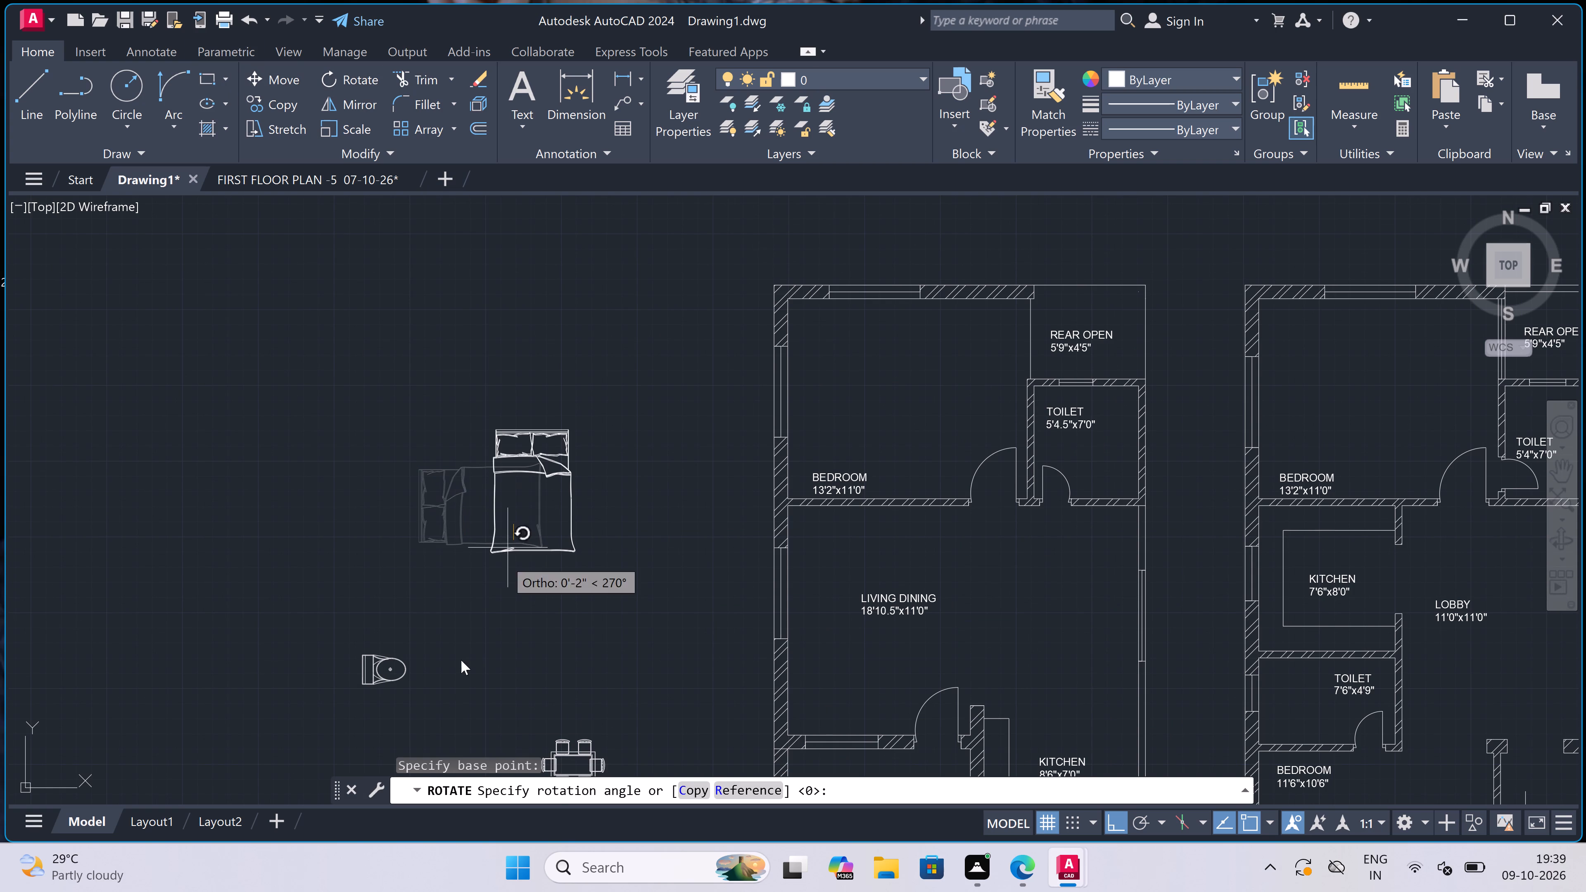
click(525, 638)
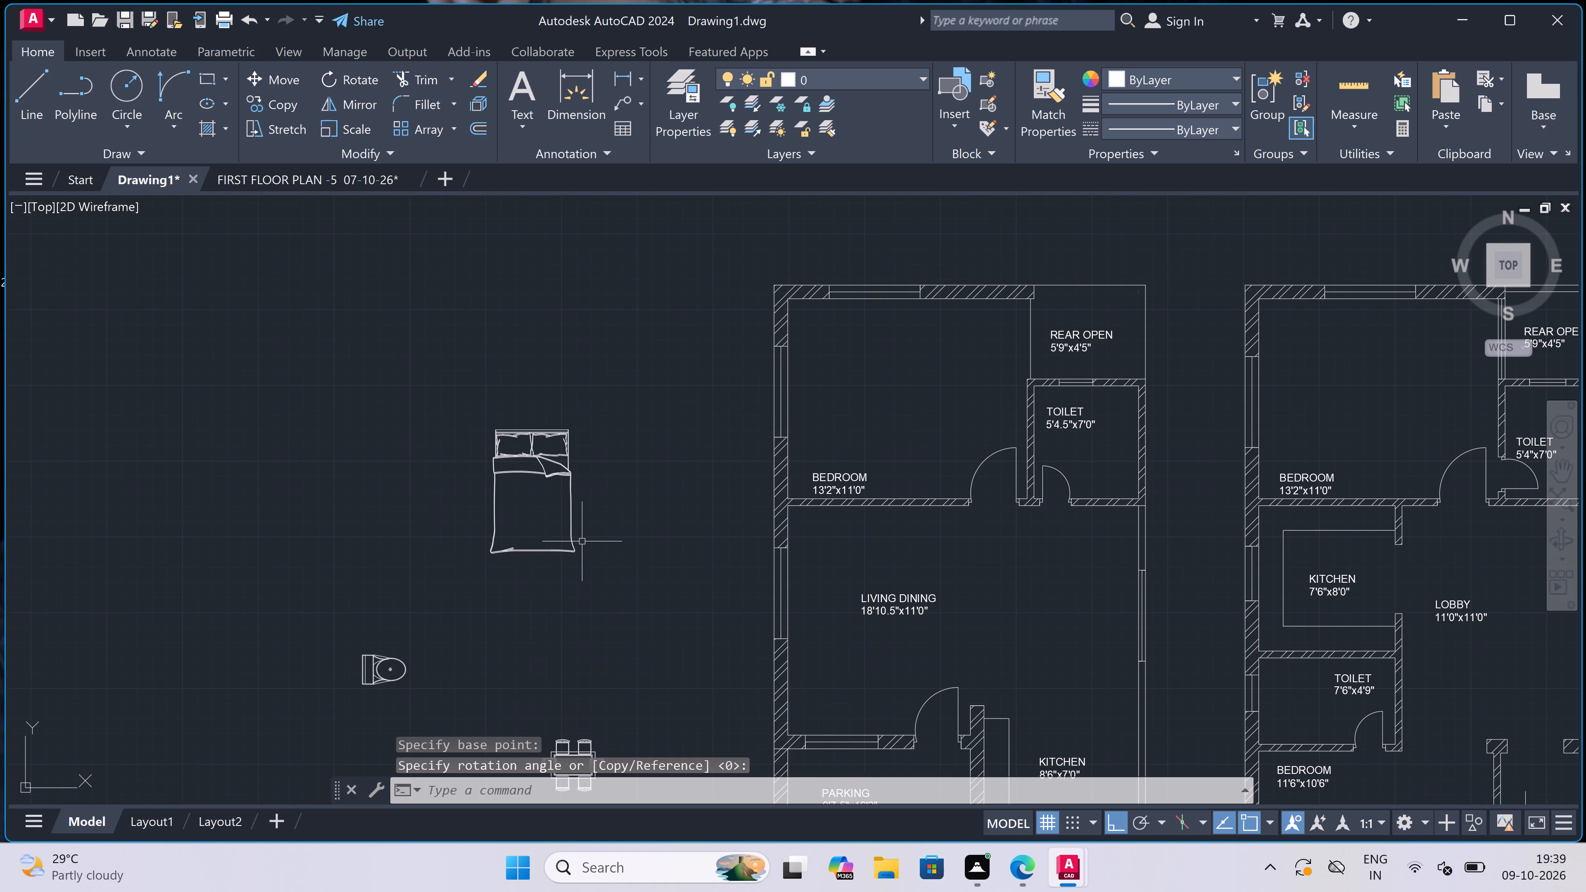
With Ortho off, copy the bed by its headboard midpoint to just below the rear window of the living-dining plan's 13'2"x11'0" bedroom.
drag(614, 381, 608, 389)
click(447, 589)
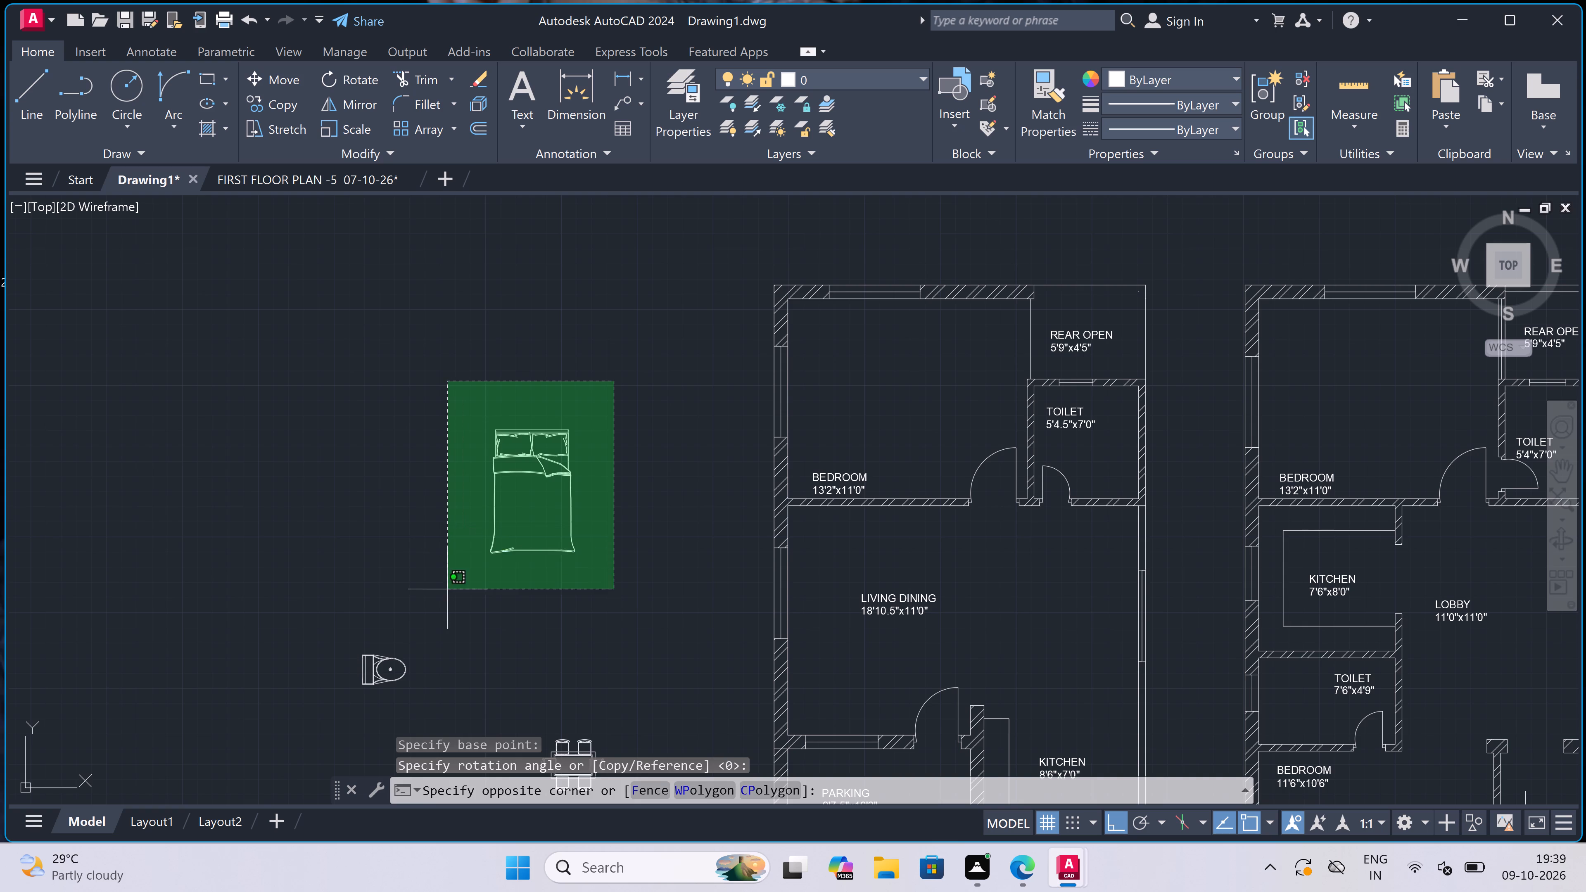
click(271, 98)
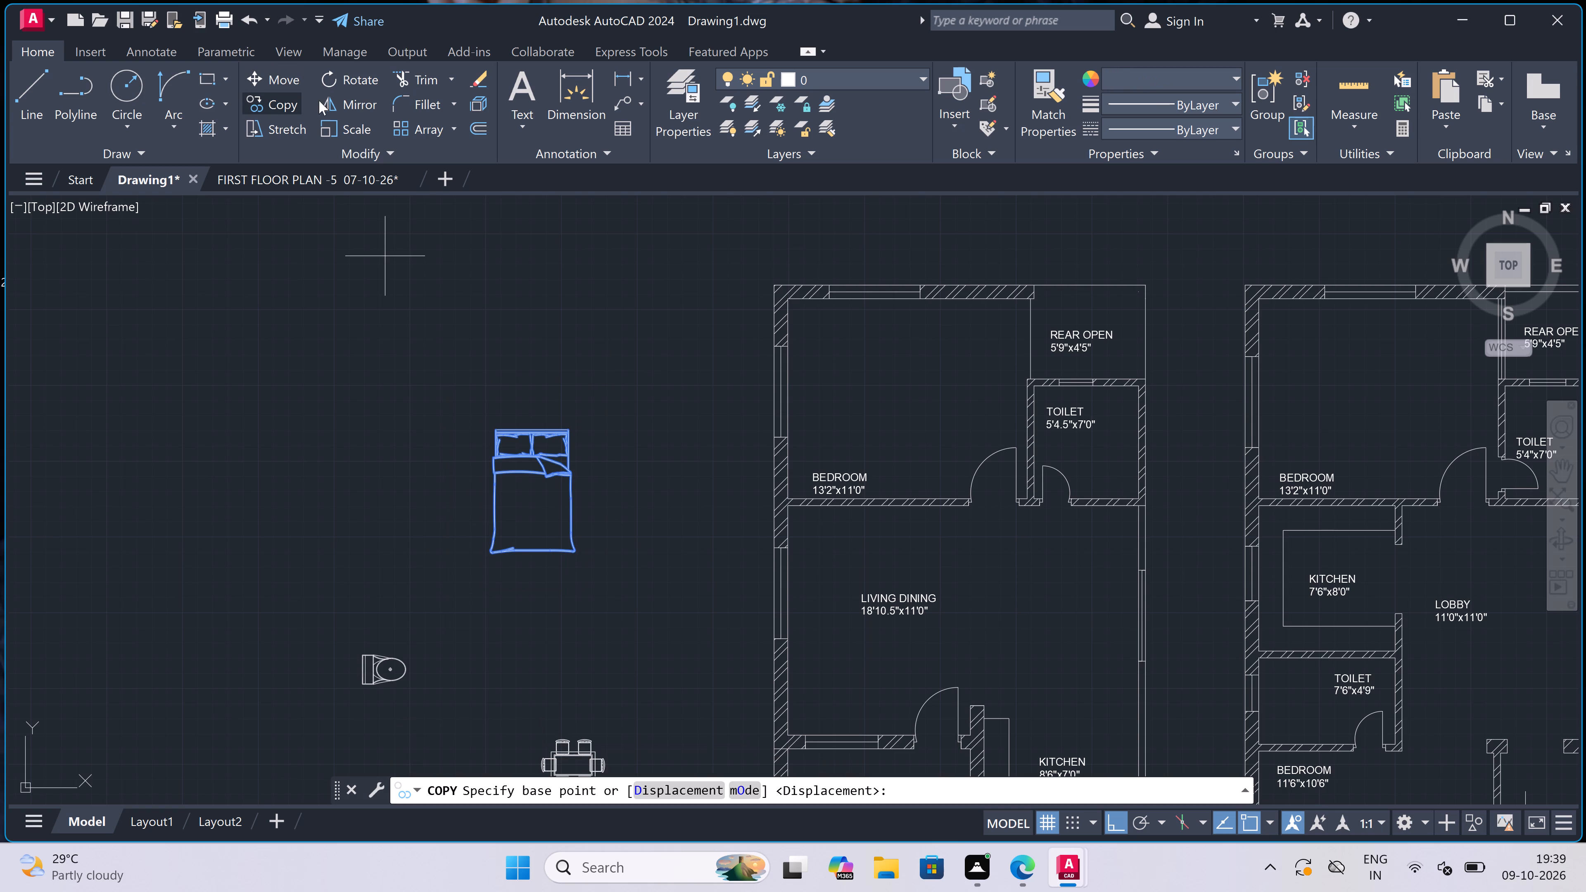
scroll(510, 403, up, 1)
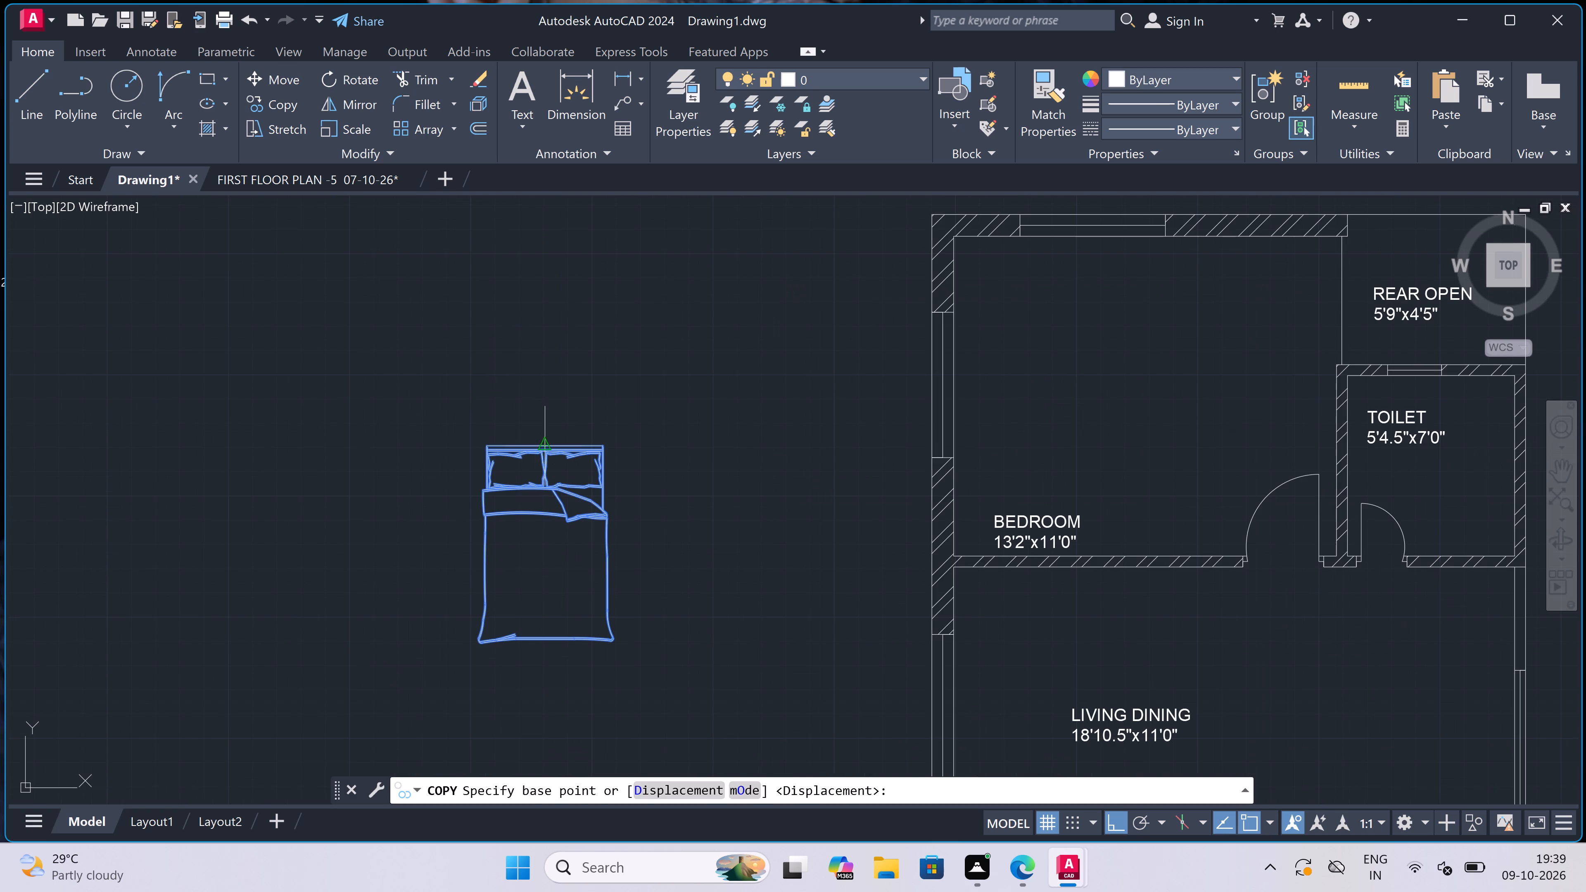
click(543, 442)
key(F8)
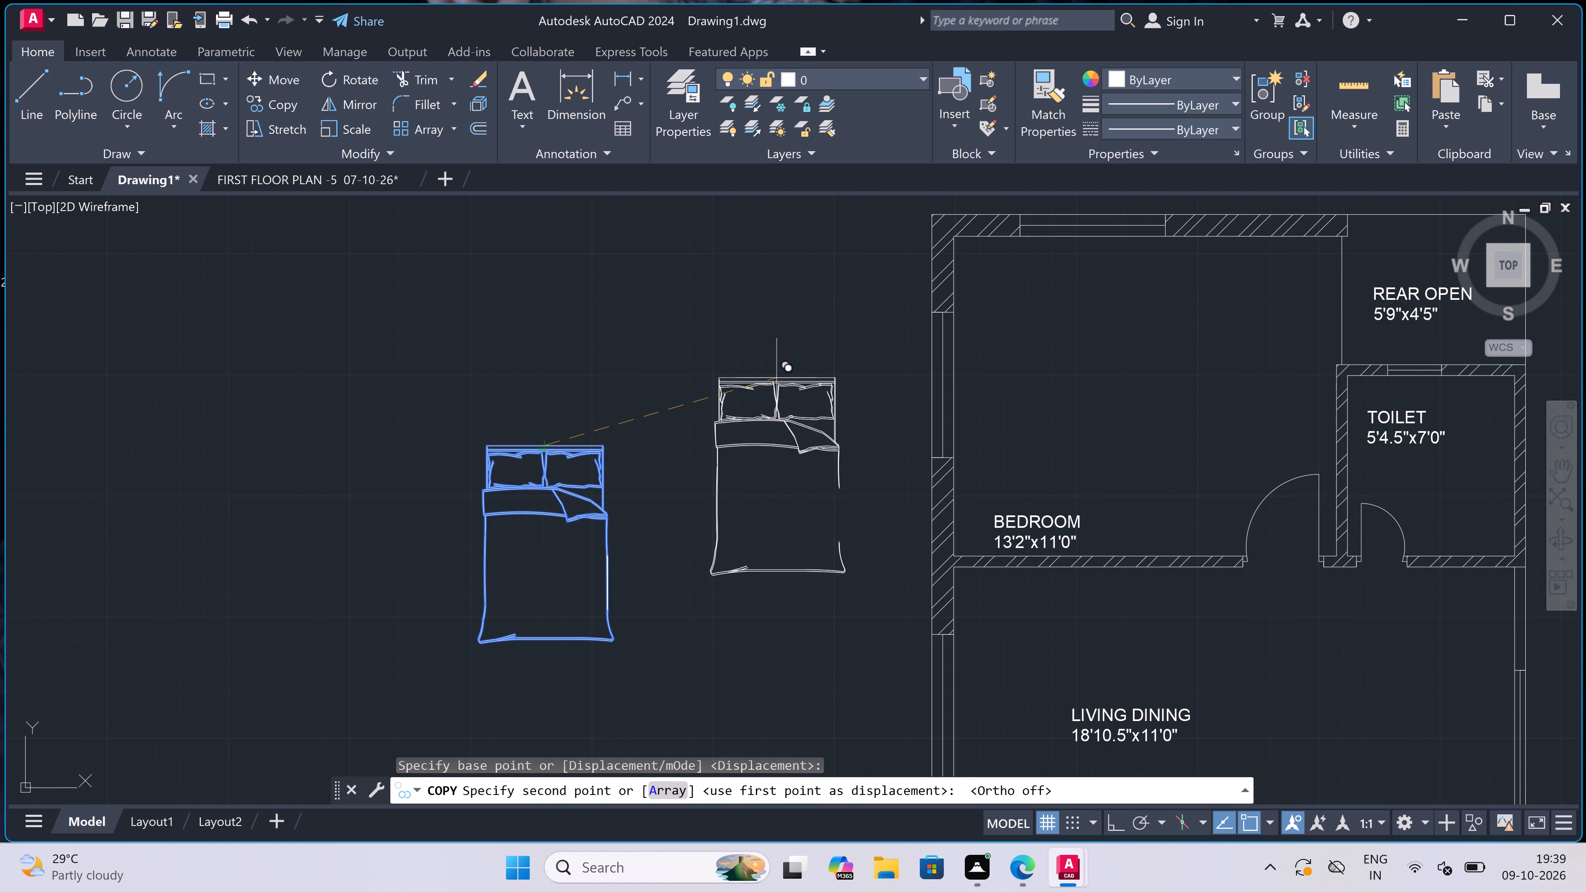
scroll(643, 495, down, 3)
scroll(768, 457, up, 3)
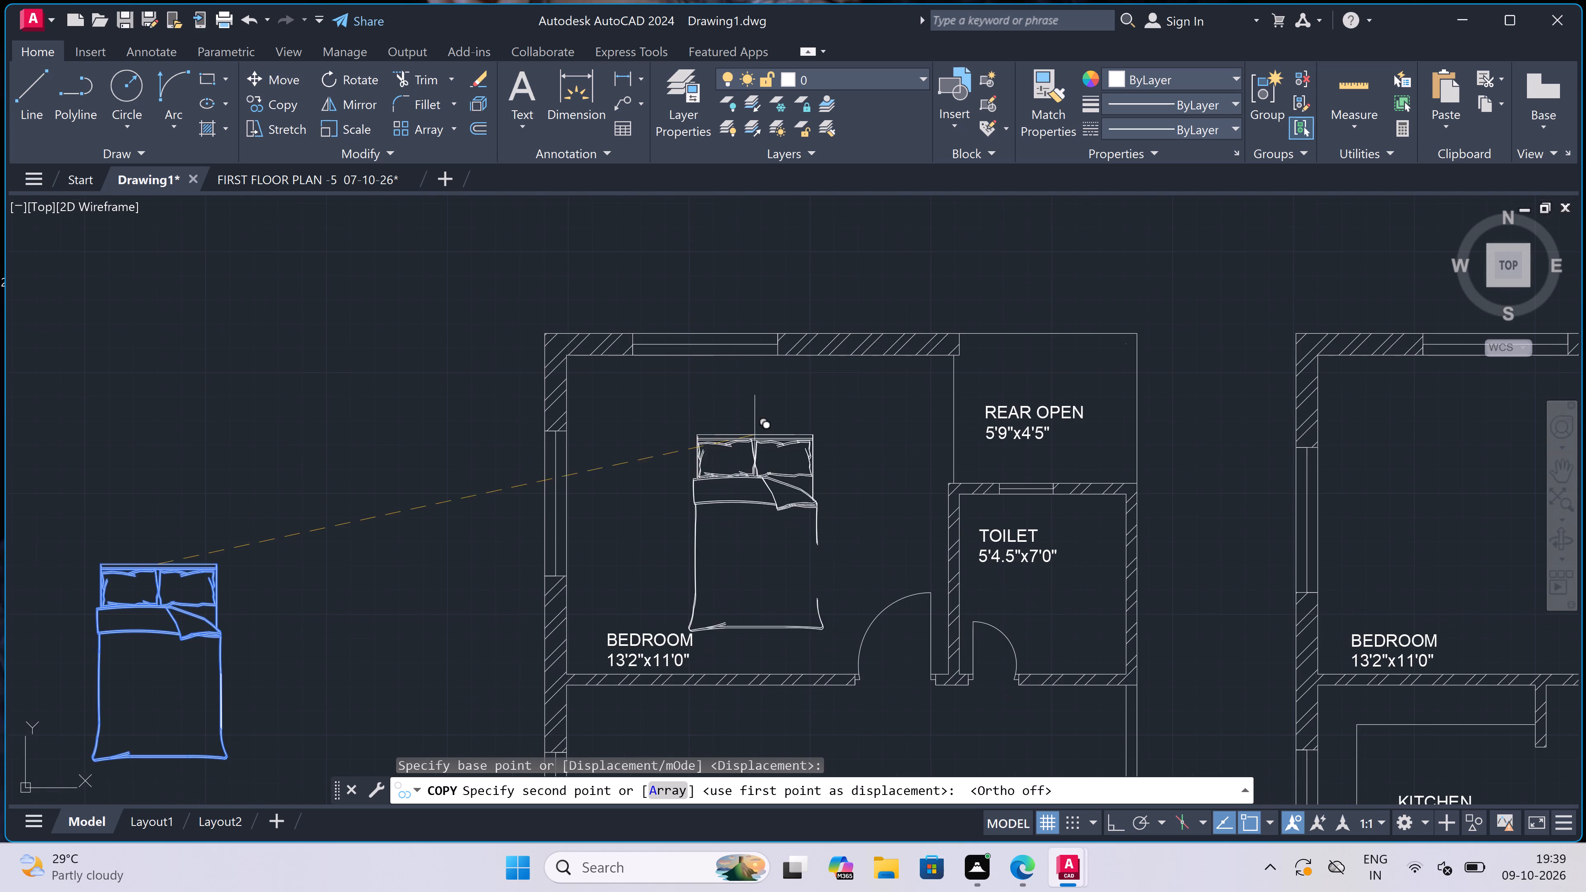
scroll(720, 360, up, 3)
click(719, 359)
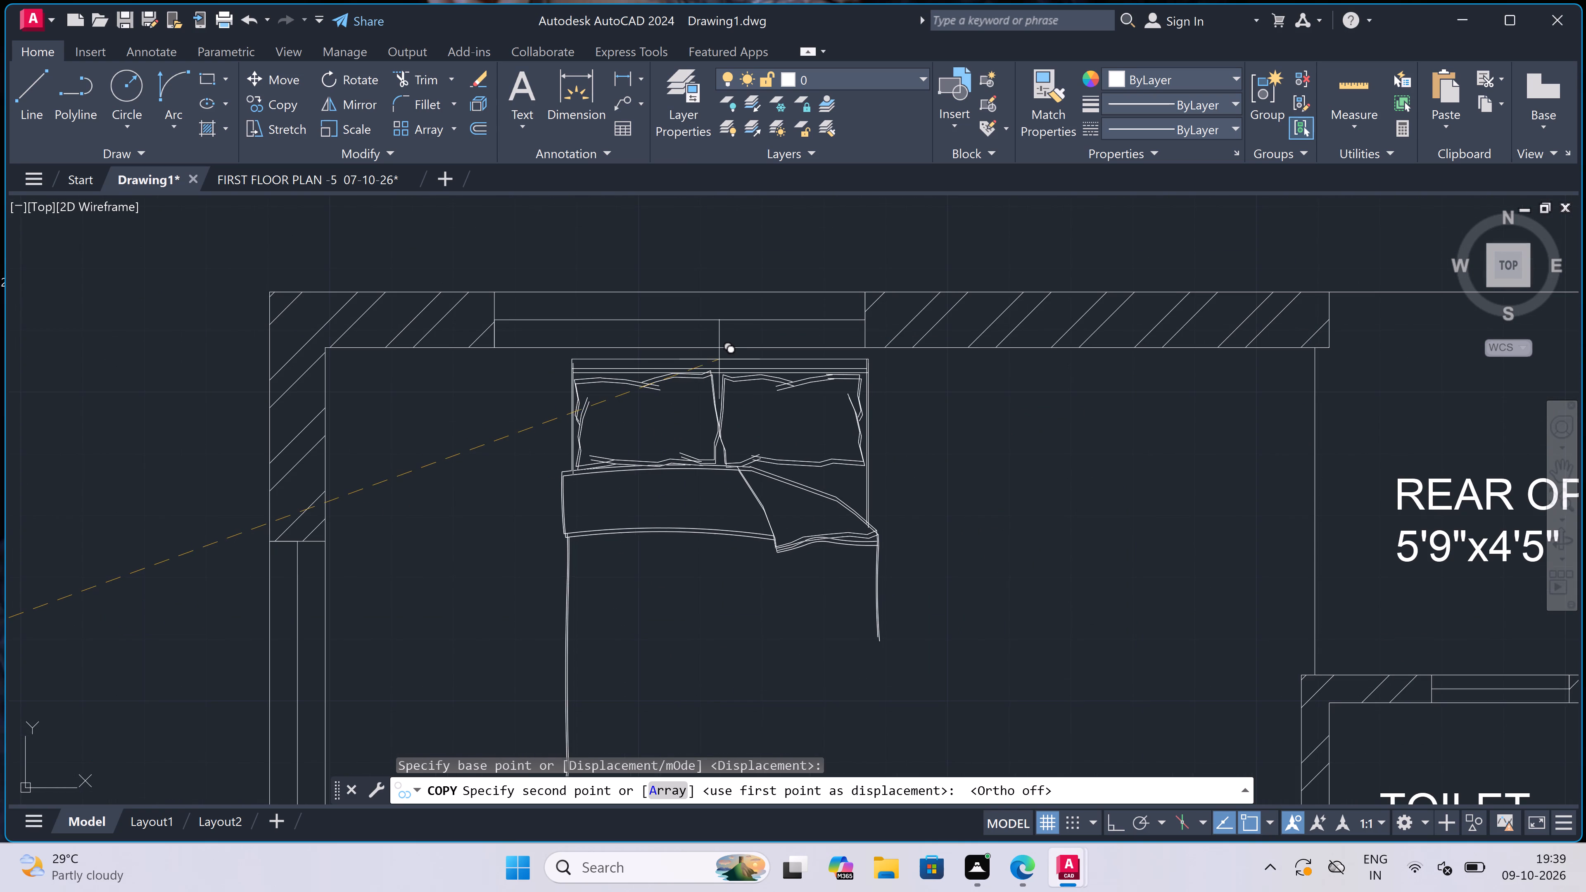
Place another bed copy just below the rear window of the lobby plan's 13'2"x11'0" bedroom and end the Copy command.
scroll(632, 401, down, 5)
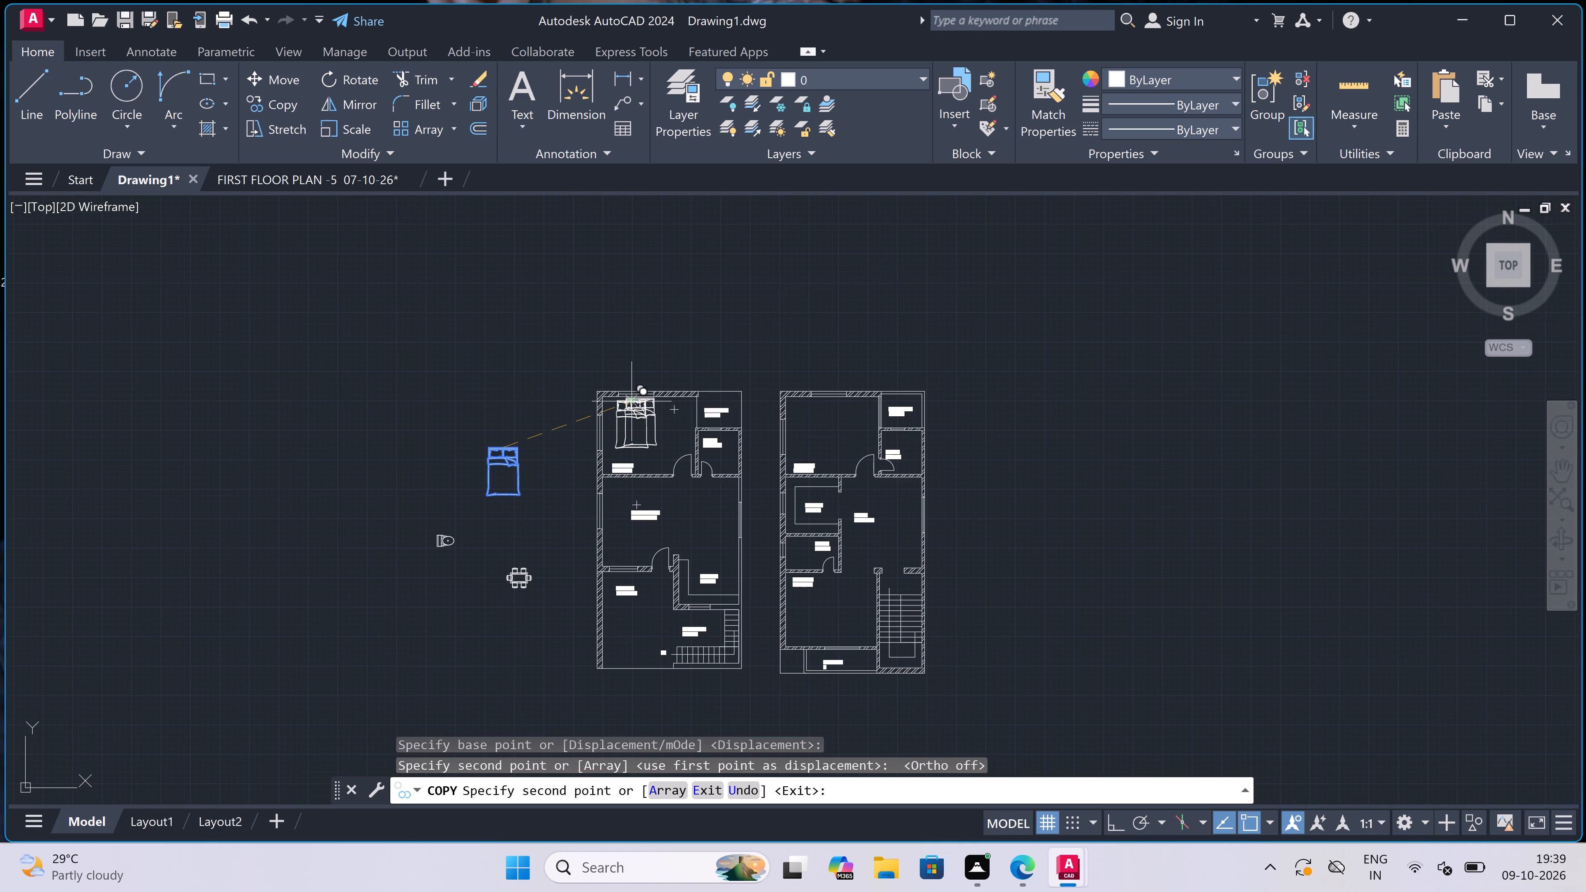
scroll(818, 410, up, 3)
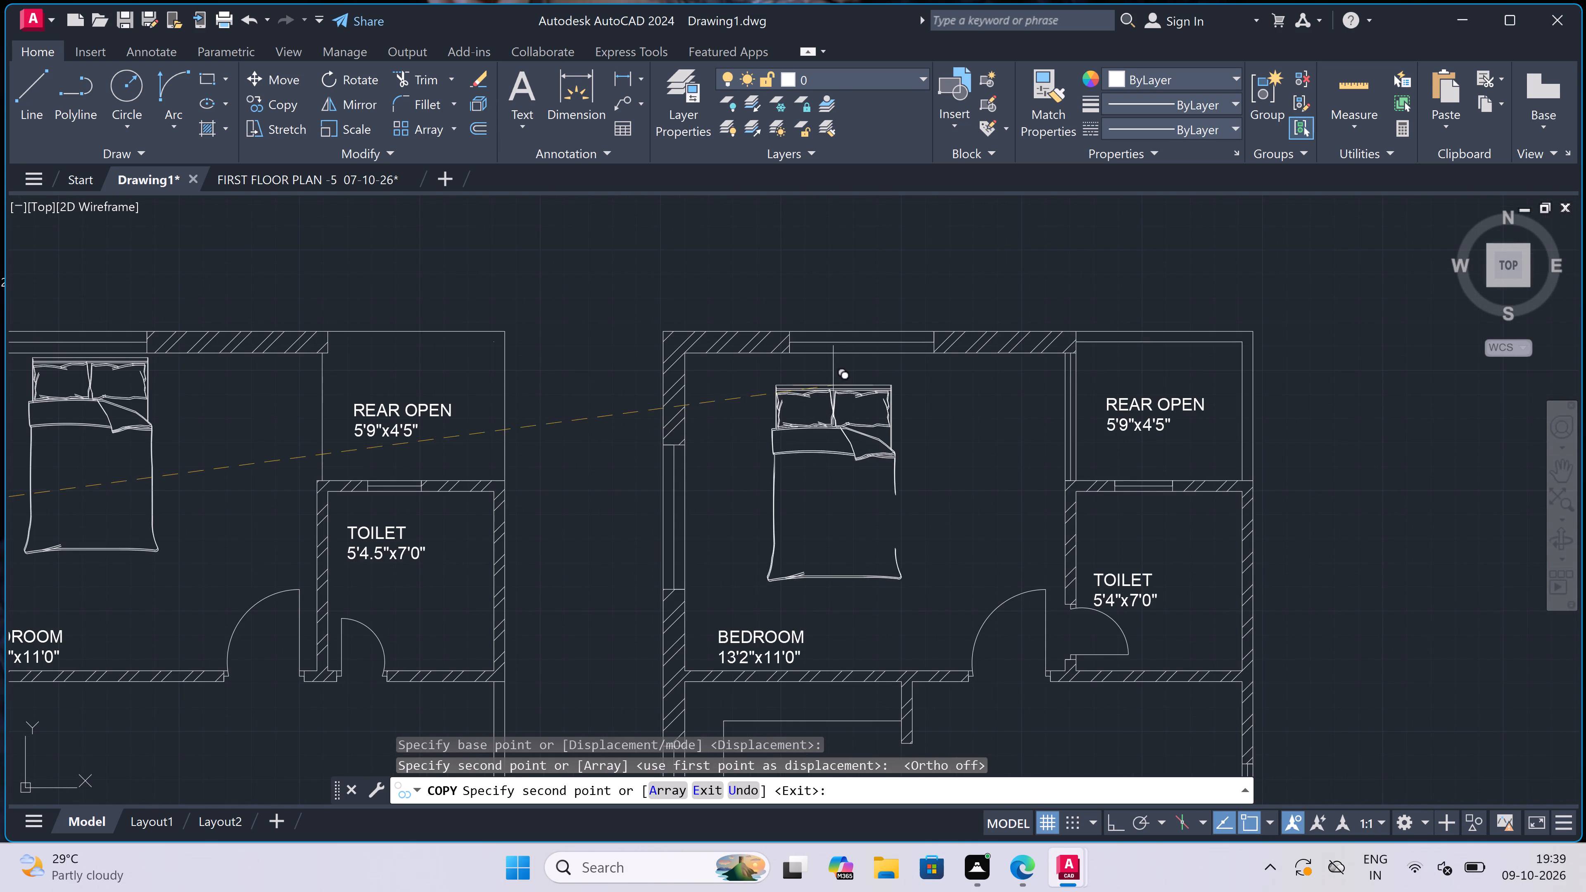
scroll(844, 356, up, 3)
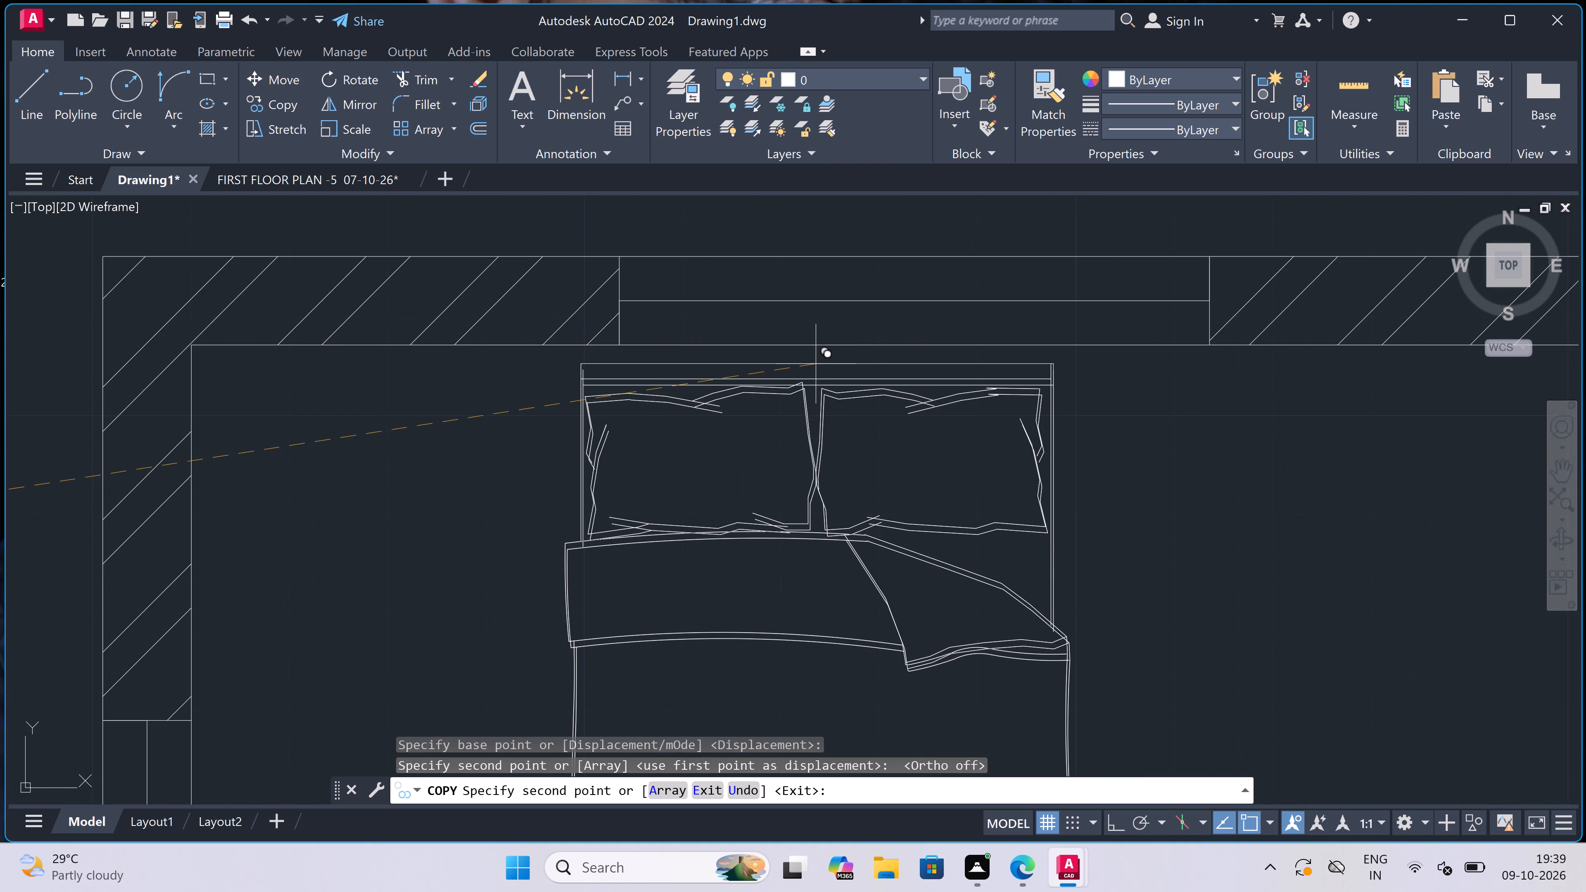
click(816, 364)
key(Escape)
Delete the source bed left in the empty space beside the floor plans.
scroll(743, 361, down, 5)
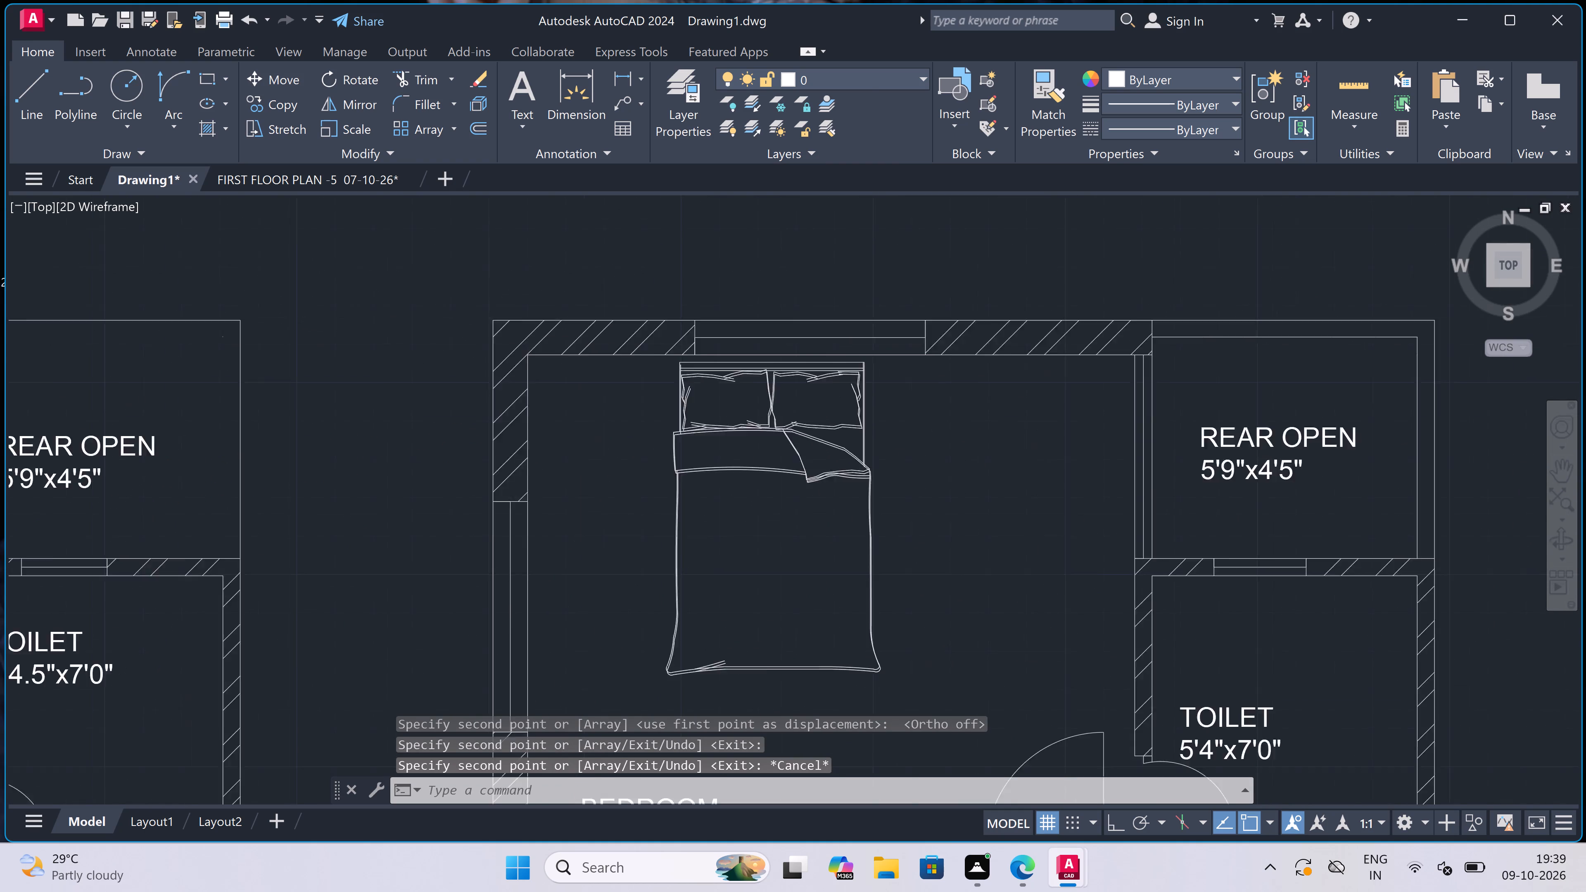
scroll(743, 361, down, 1)
scroll(427, 410, up, 1)
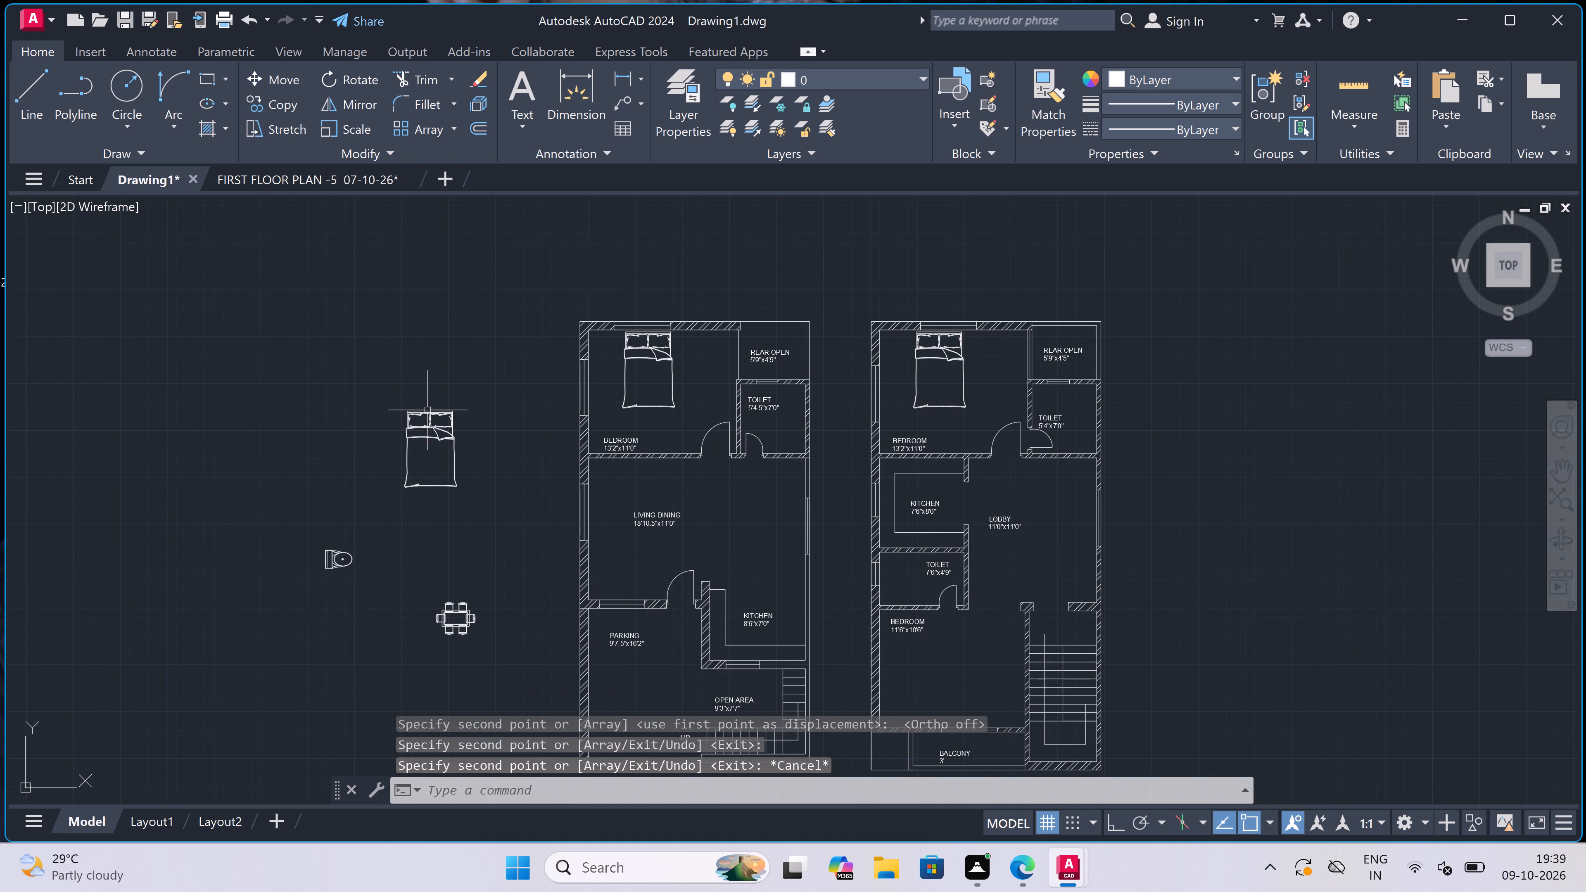
scroll(433, 407, up, 2)
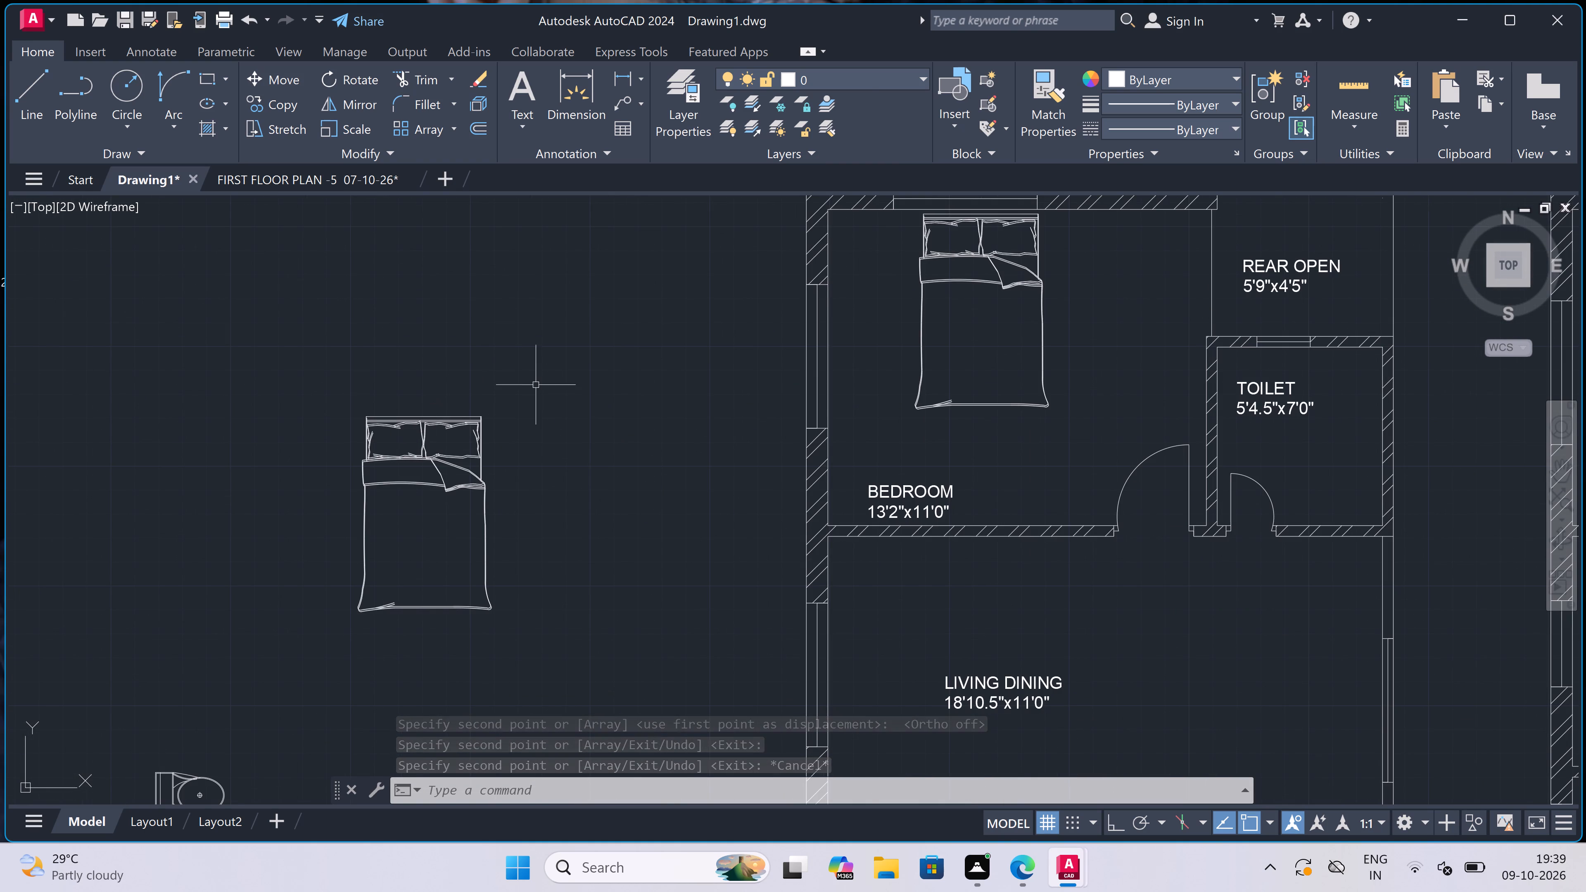
click(537, 385)
click(304, 636)
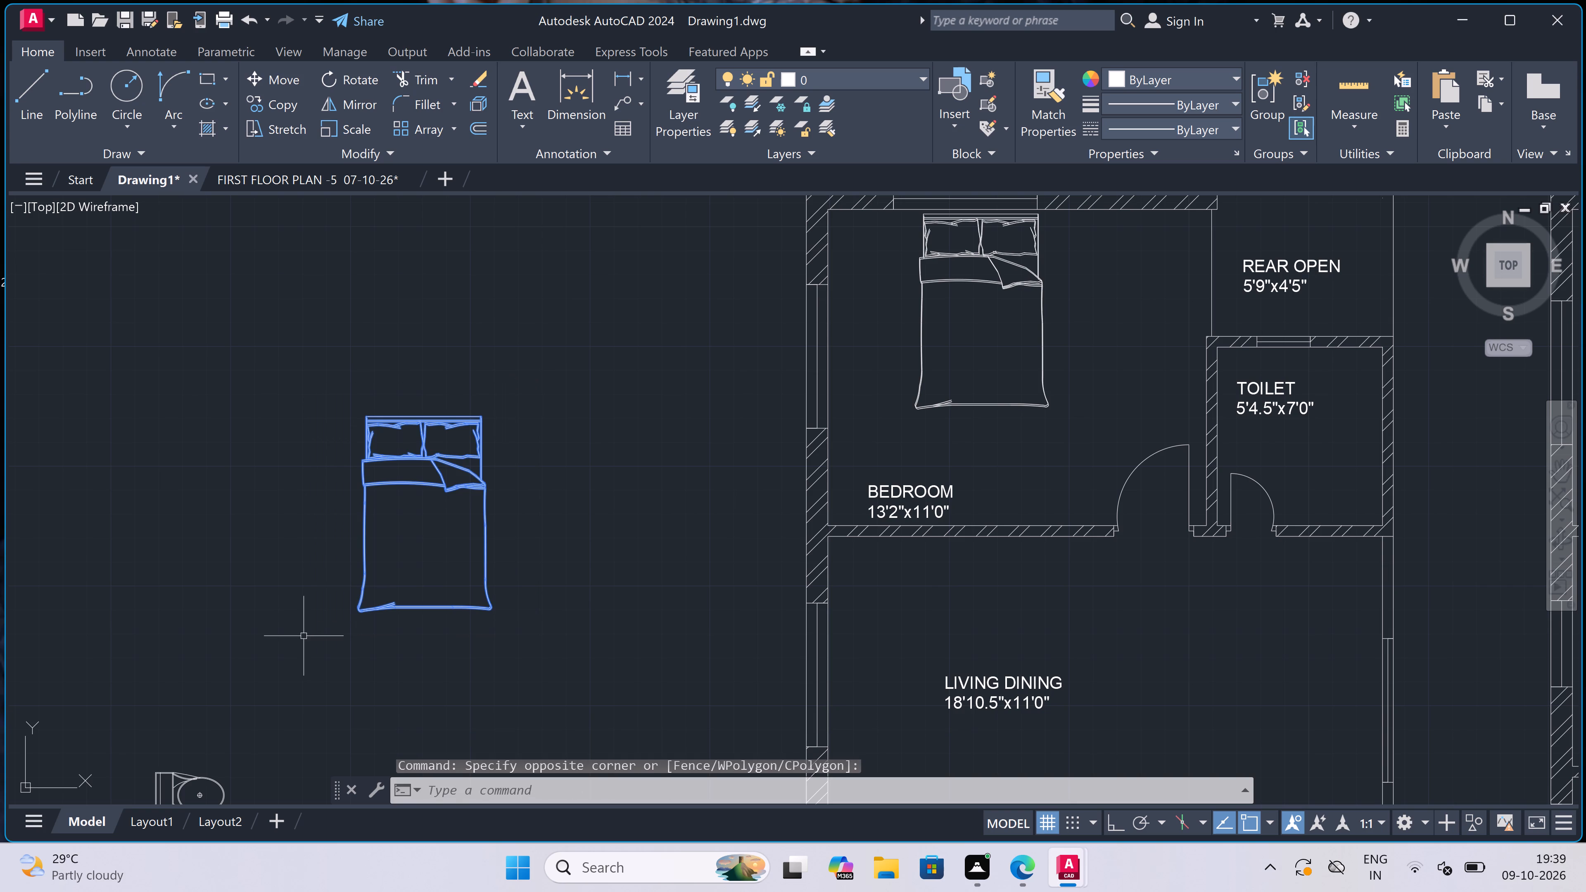
key(Delete)
Move the TOILET 5'4.5"x7'0" label down within its room, closer to the door, to free the rear part.
scroll(494, 499, down, 1)
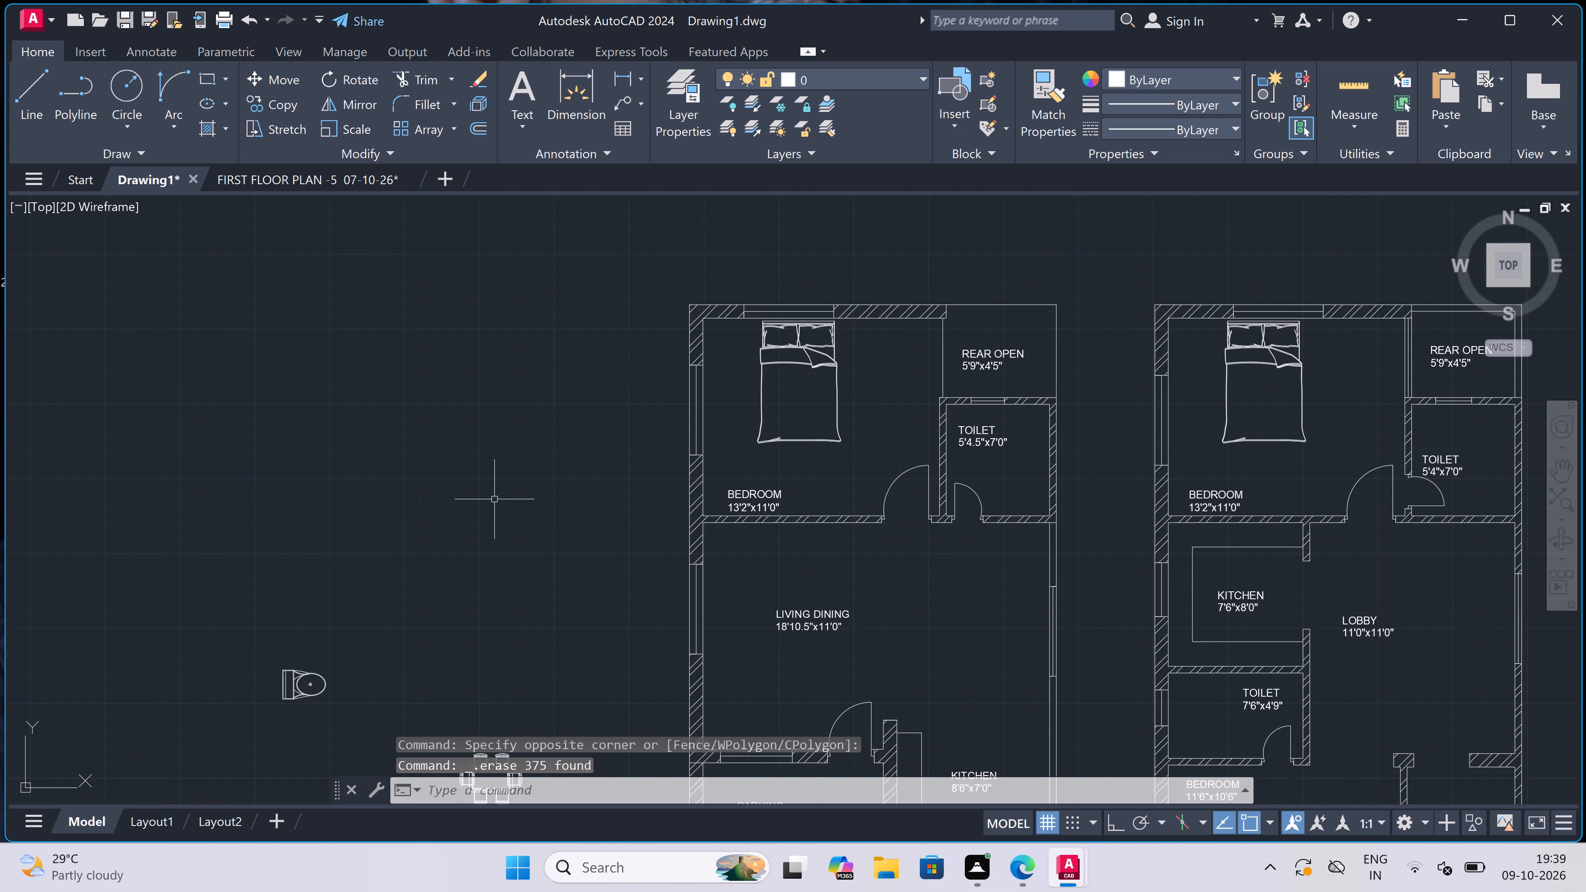
scroll(494, 499, down, 1)
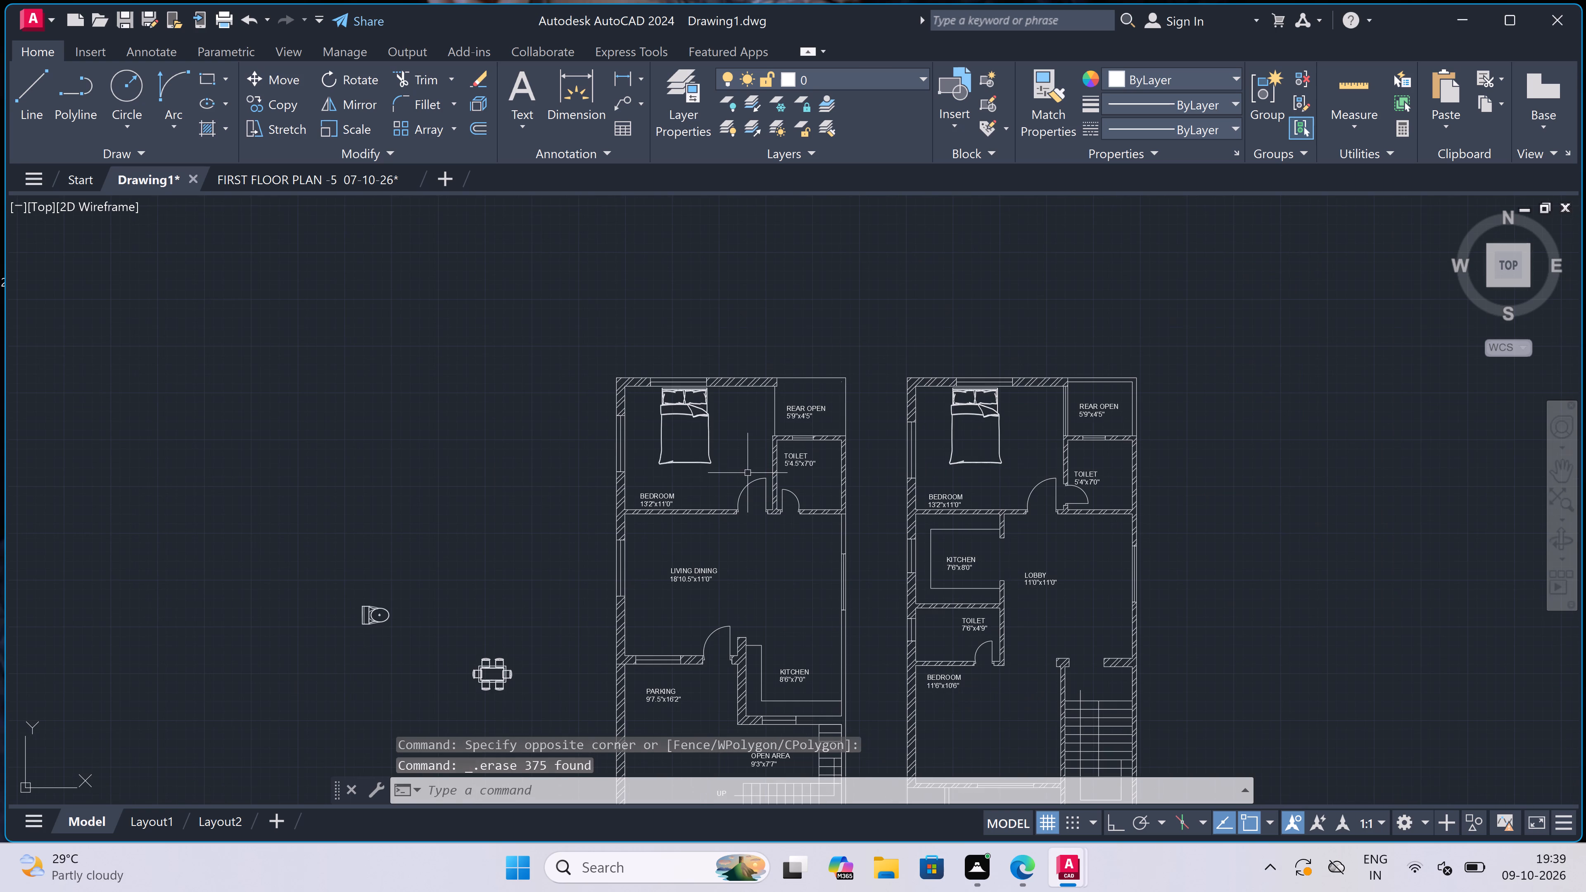
scroll(799, 463, up, 2)
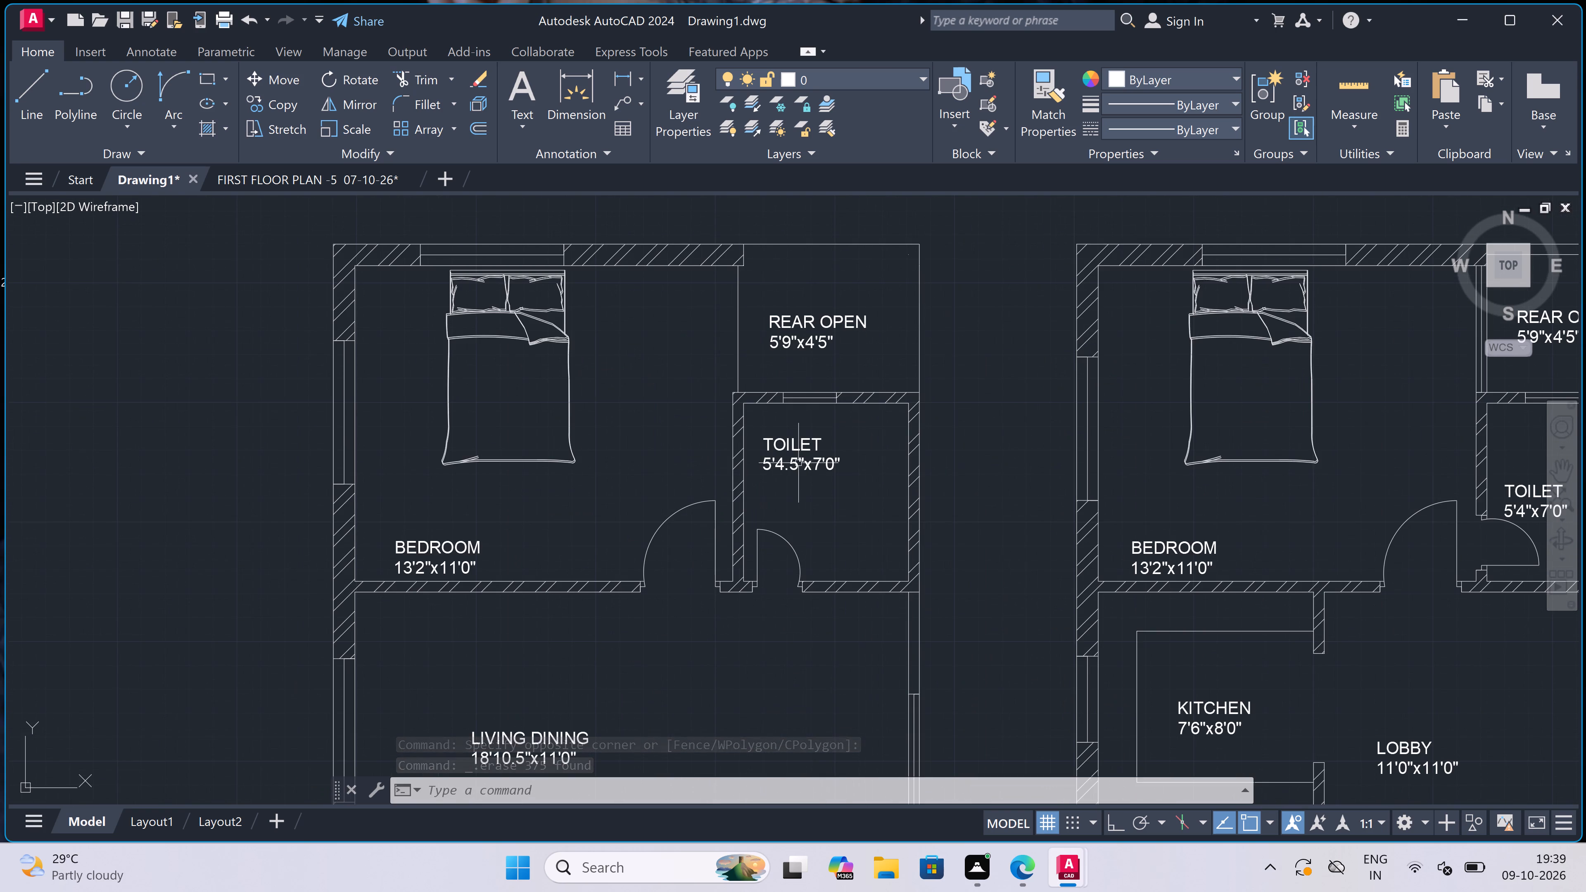
scroll(797, 460, up, 1)
click(792, 446)
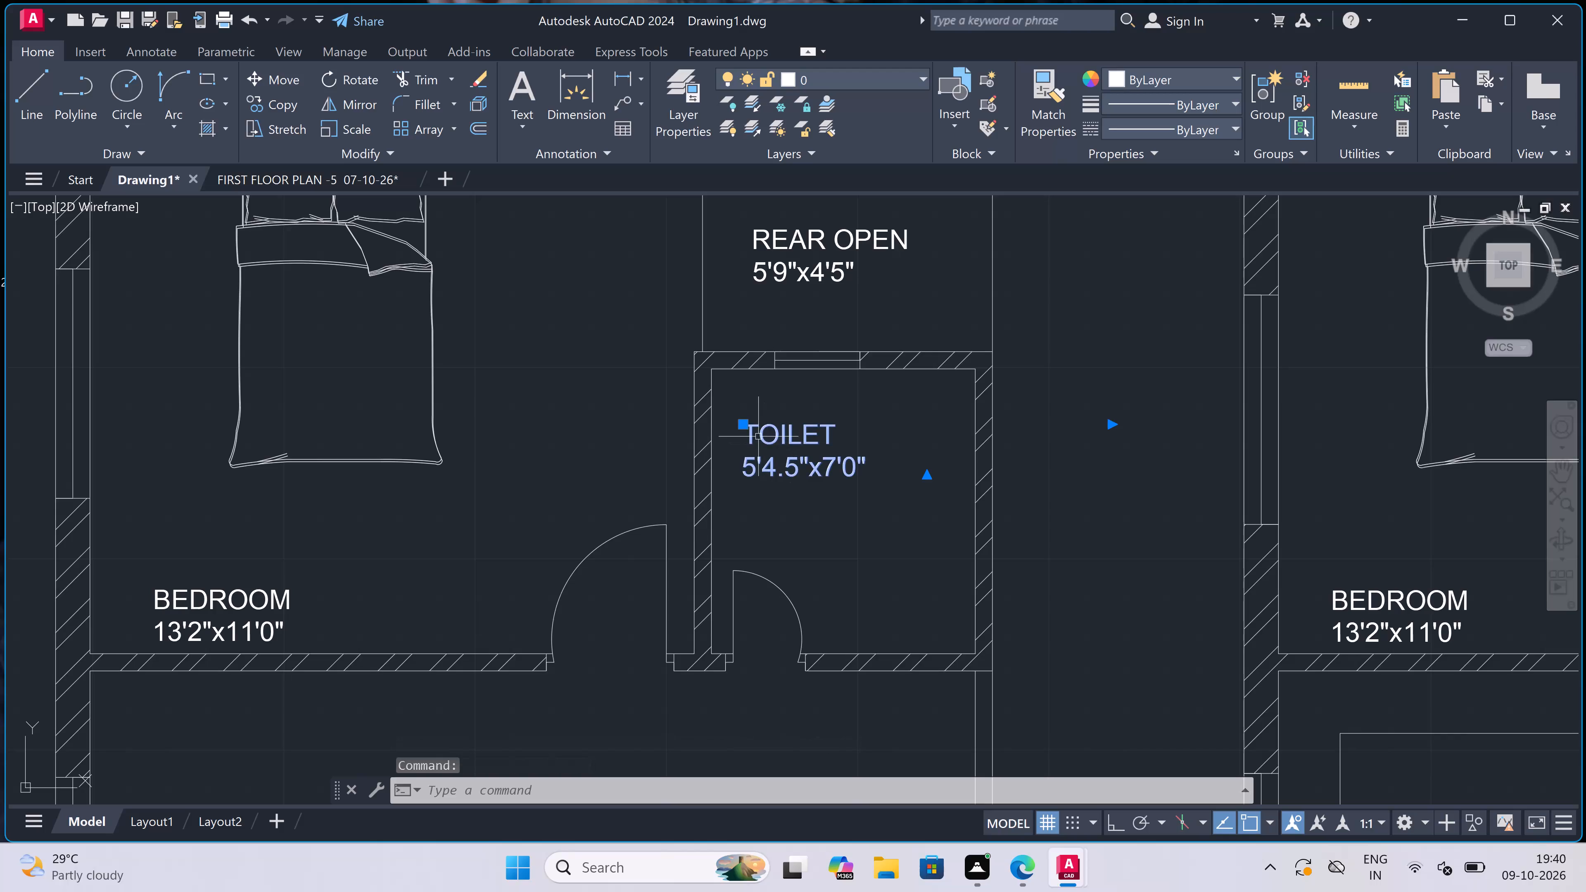
click(746, 426)
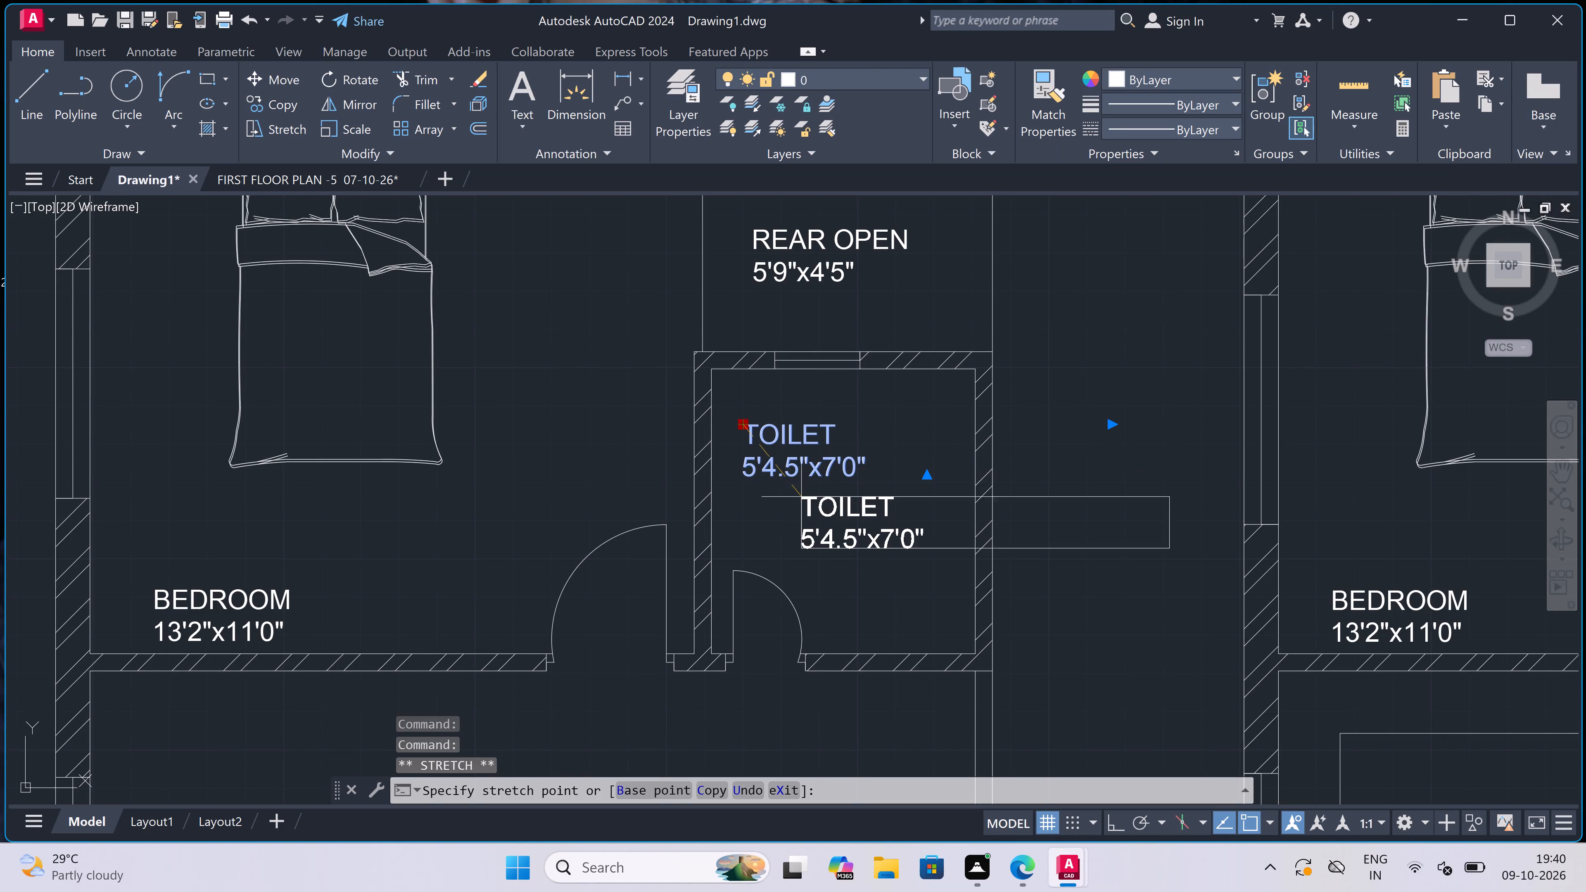
click(811, 530)
key(Escape)
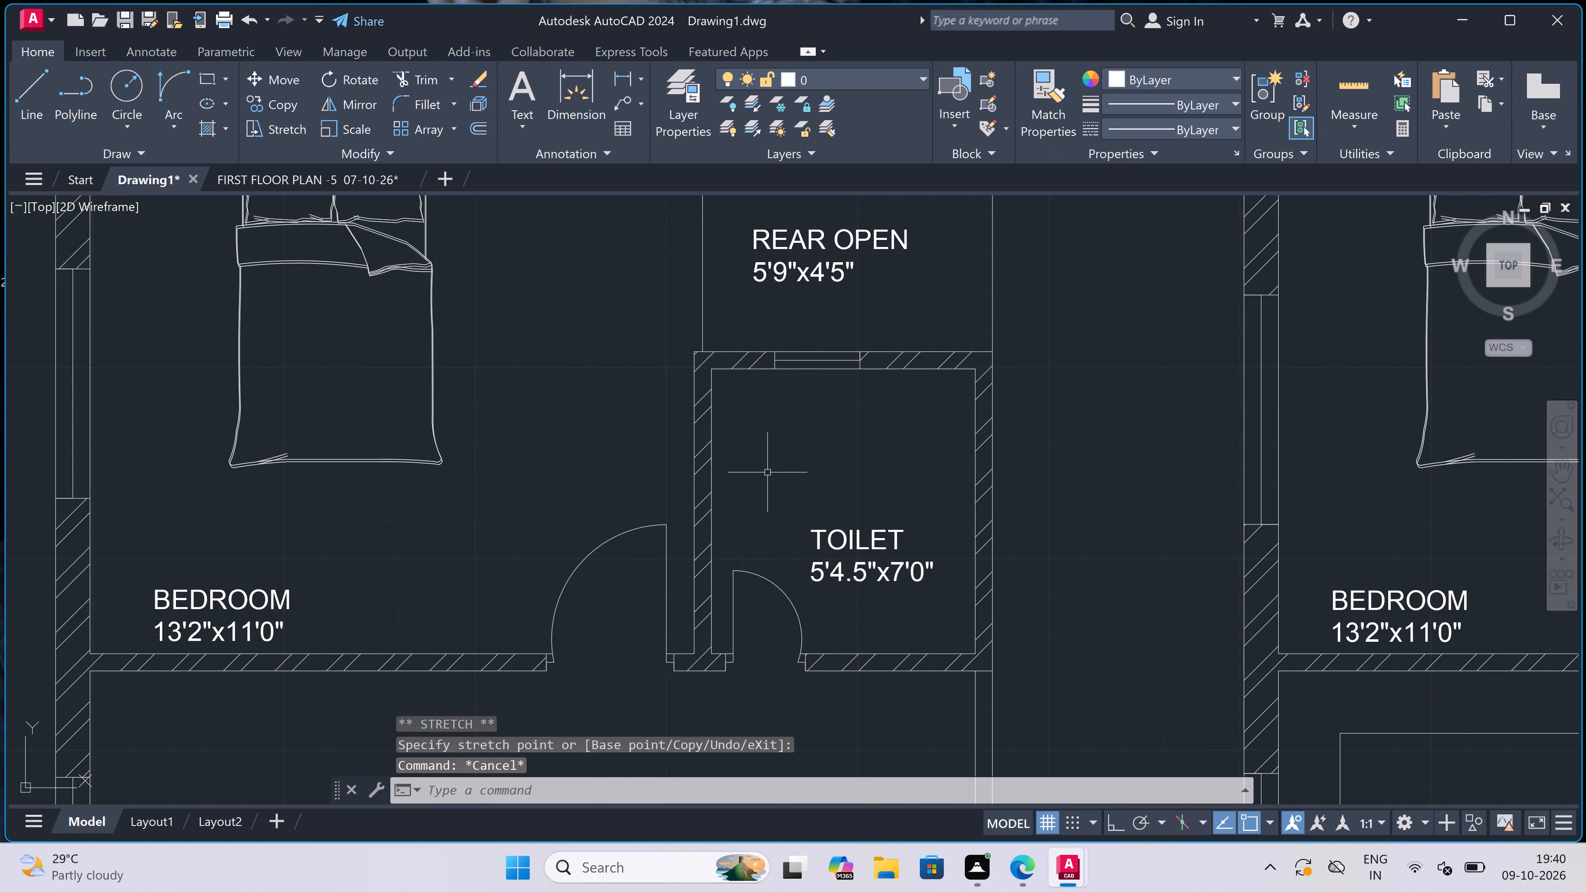
With Ortho on, rotate the WC beside the plans by 180° so that its tank faces the floor plans.
scroll(767, 472, down, 3)
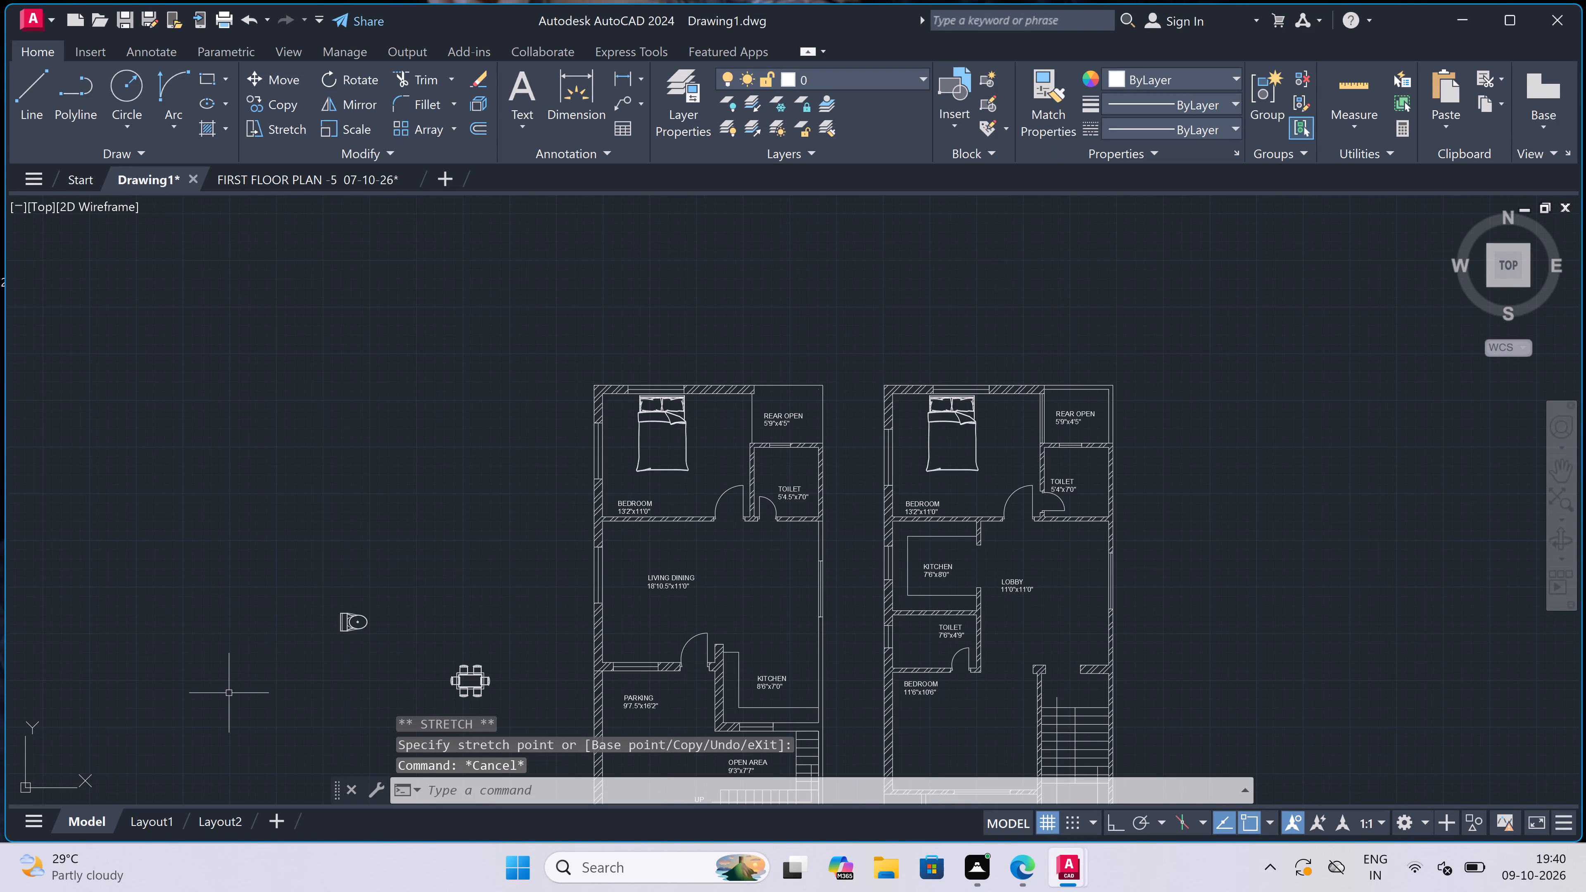
scroll(449, 514, down, 1)
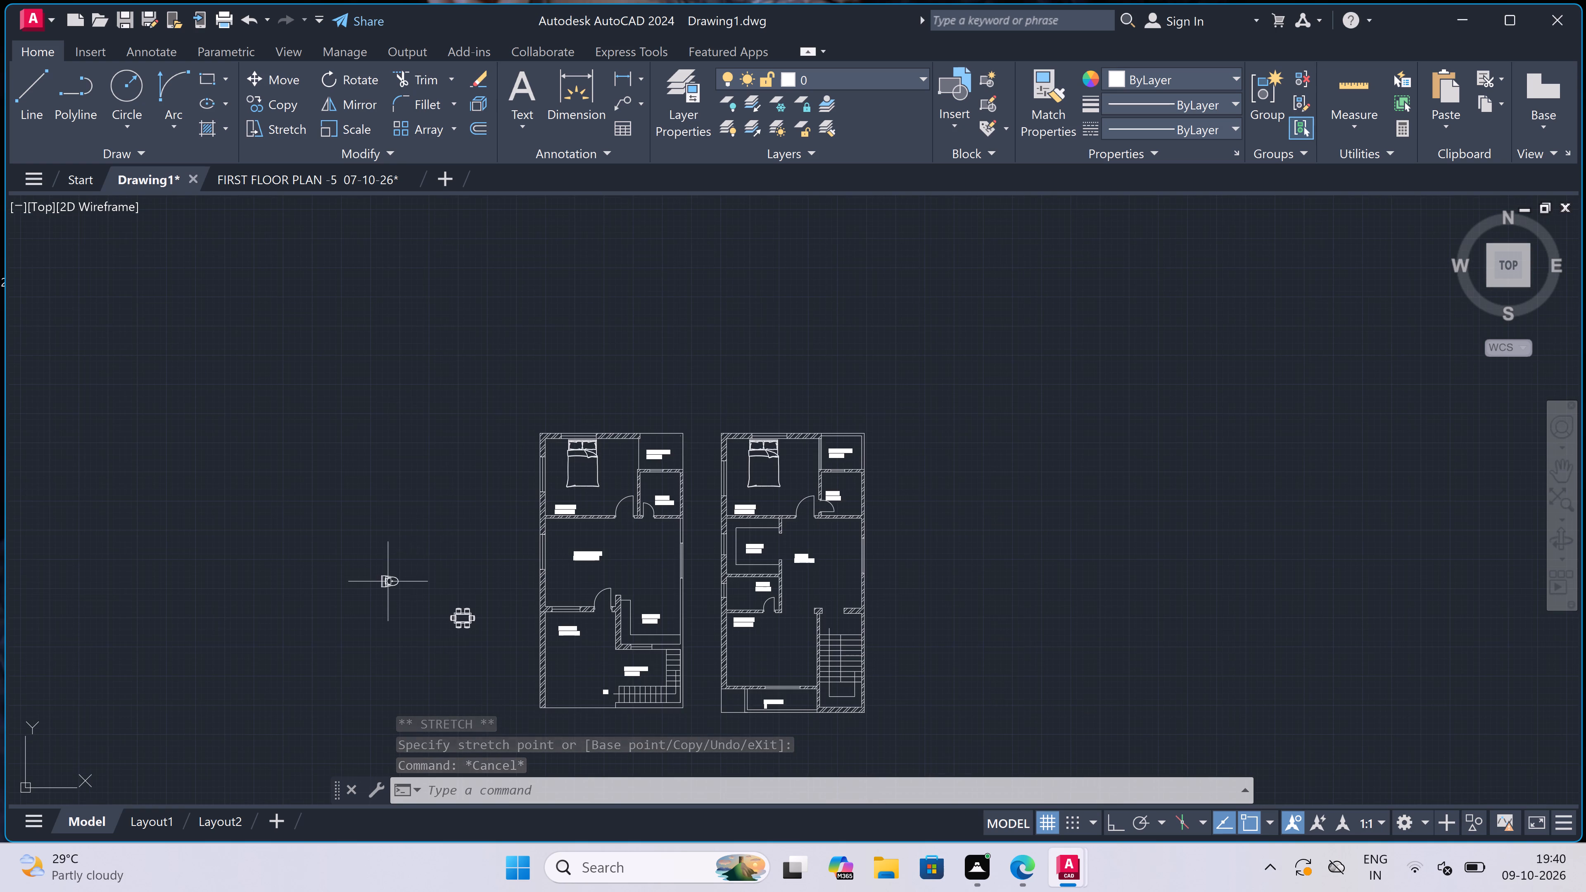
scroll(373, 597, up, 2)
click(484, 514)
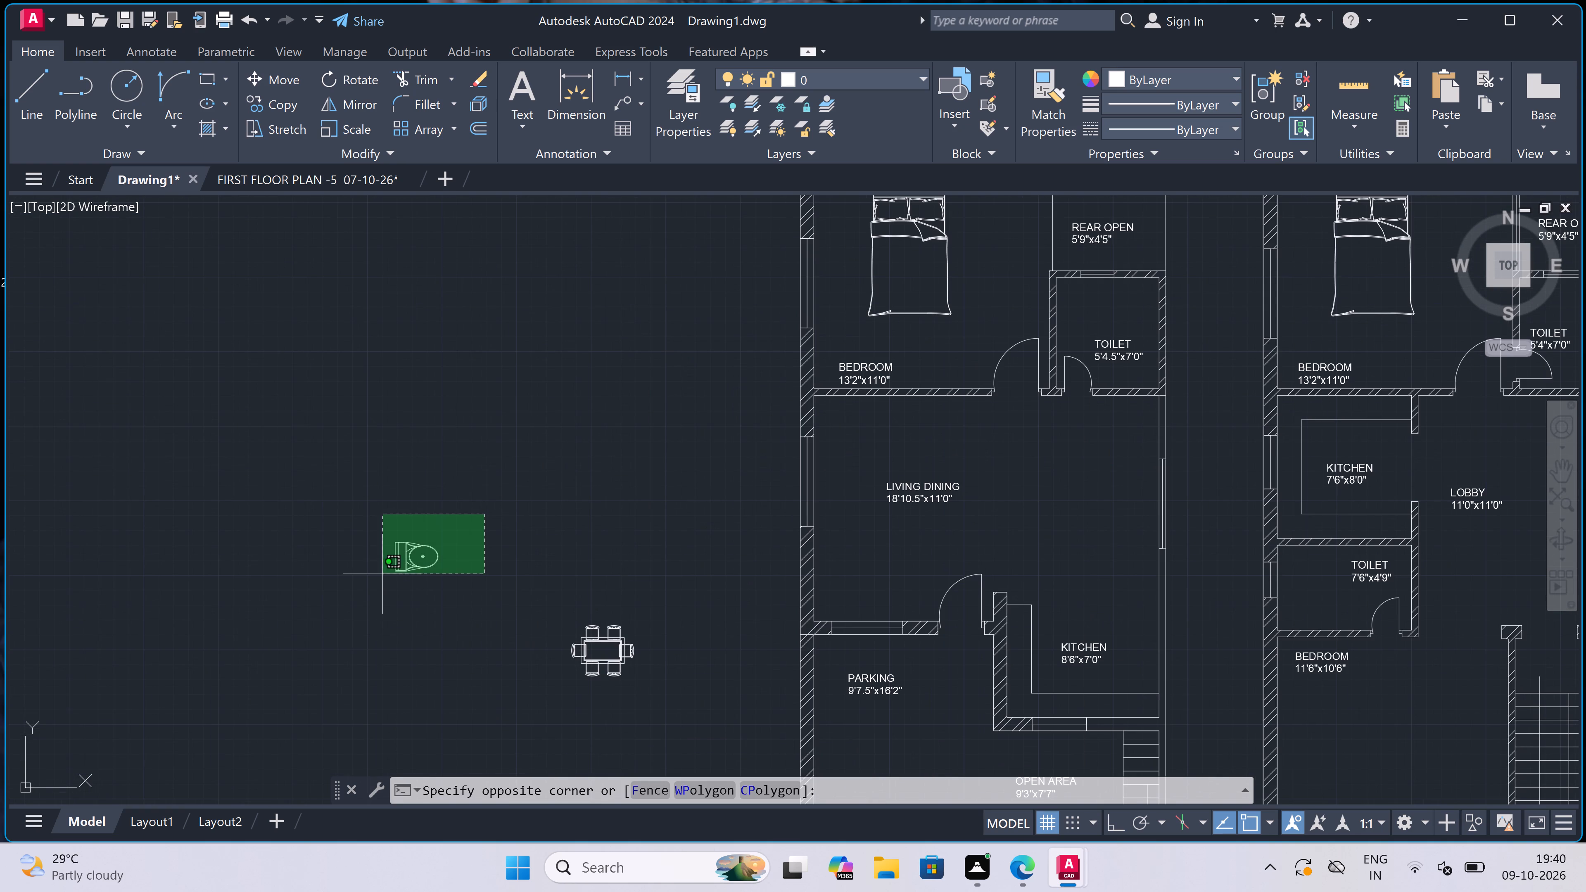
click(373, 582)
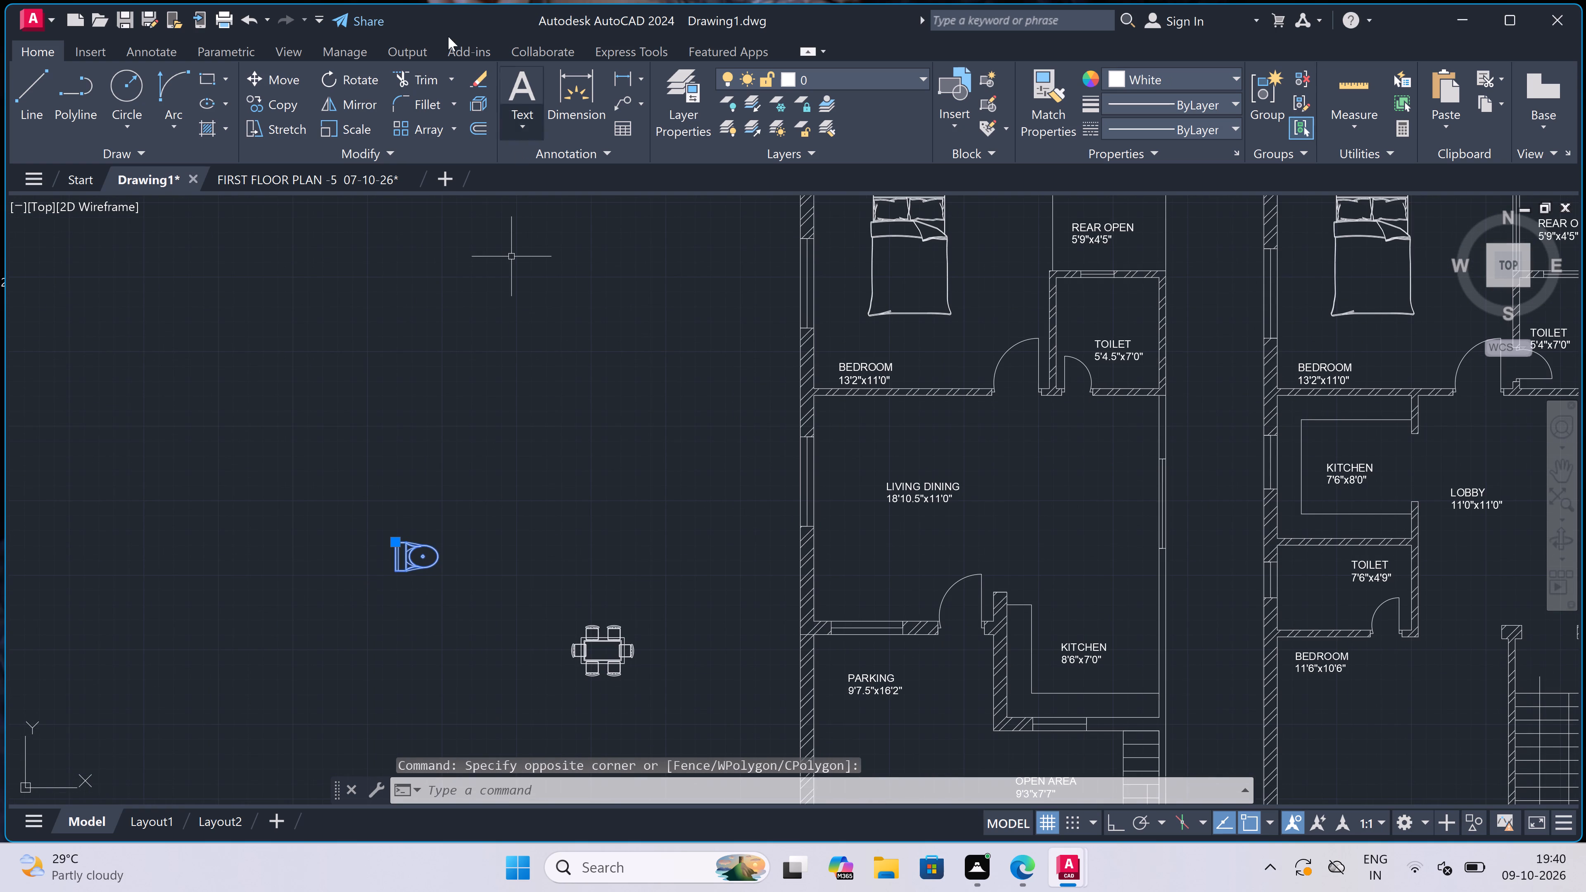
click(358, 72)
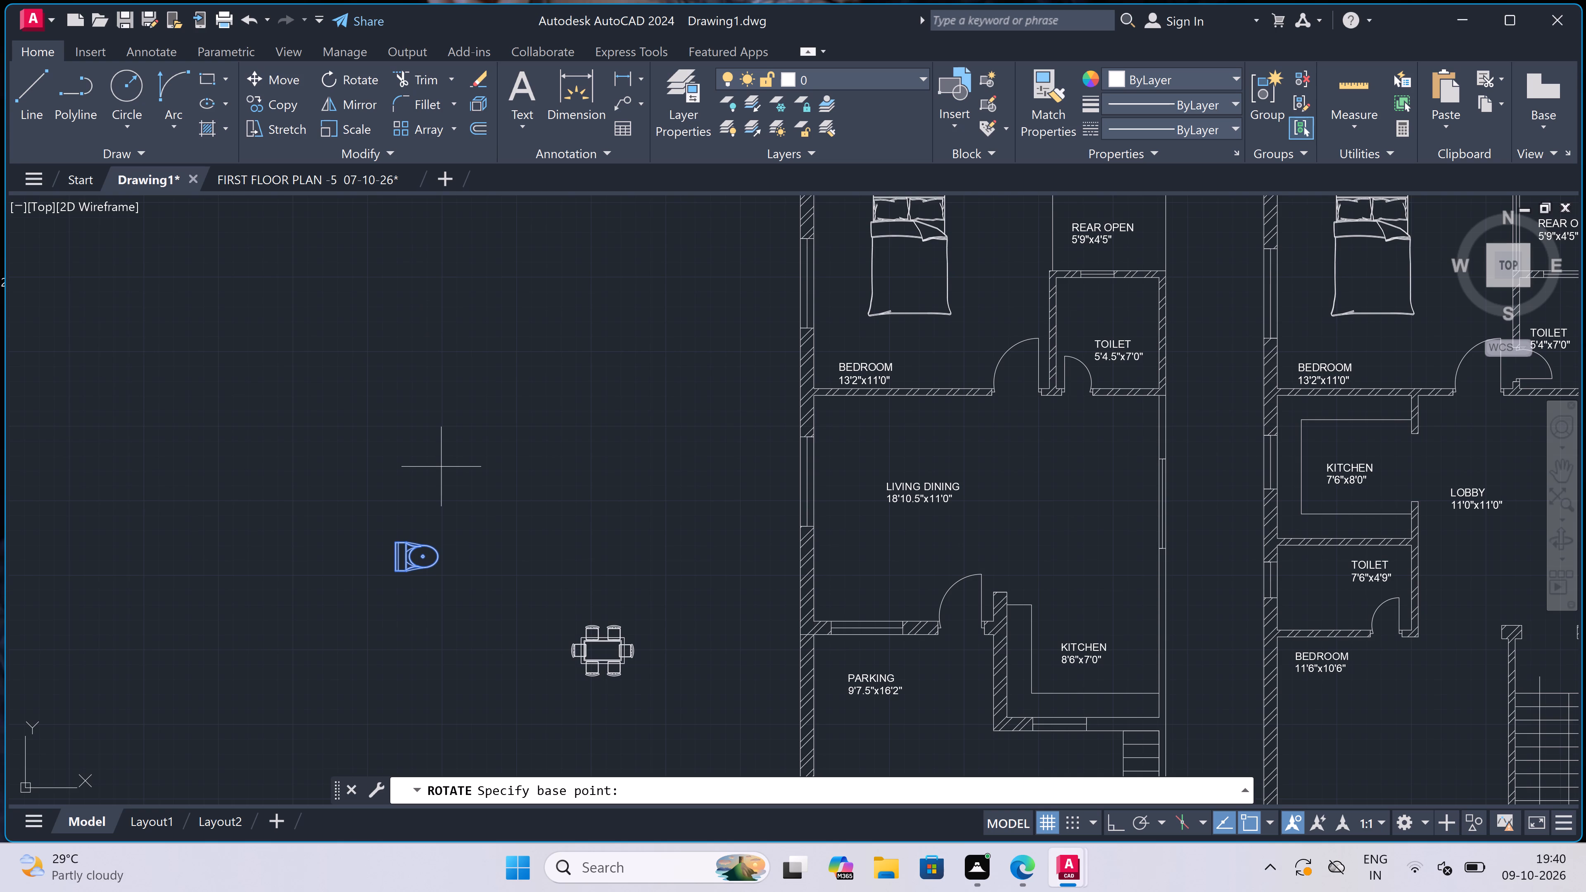
click(413, 549)
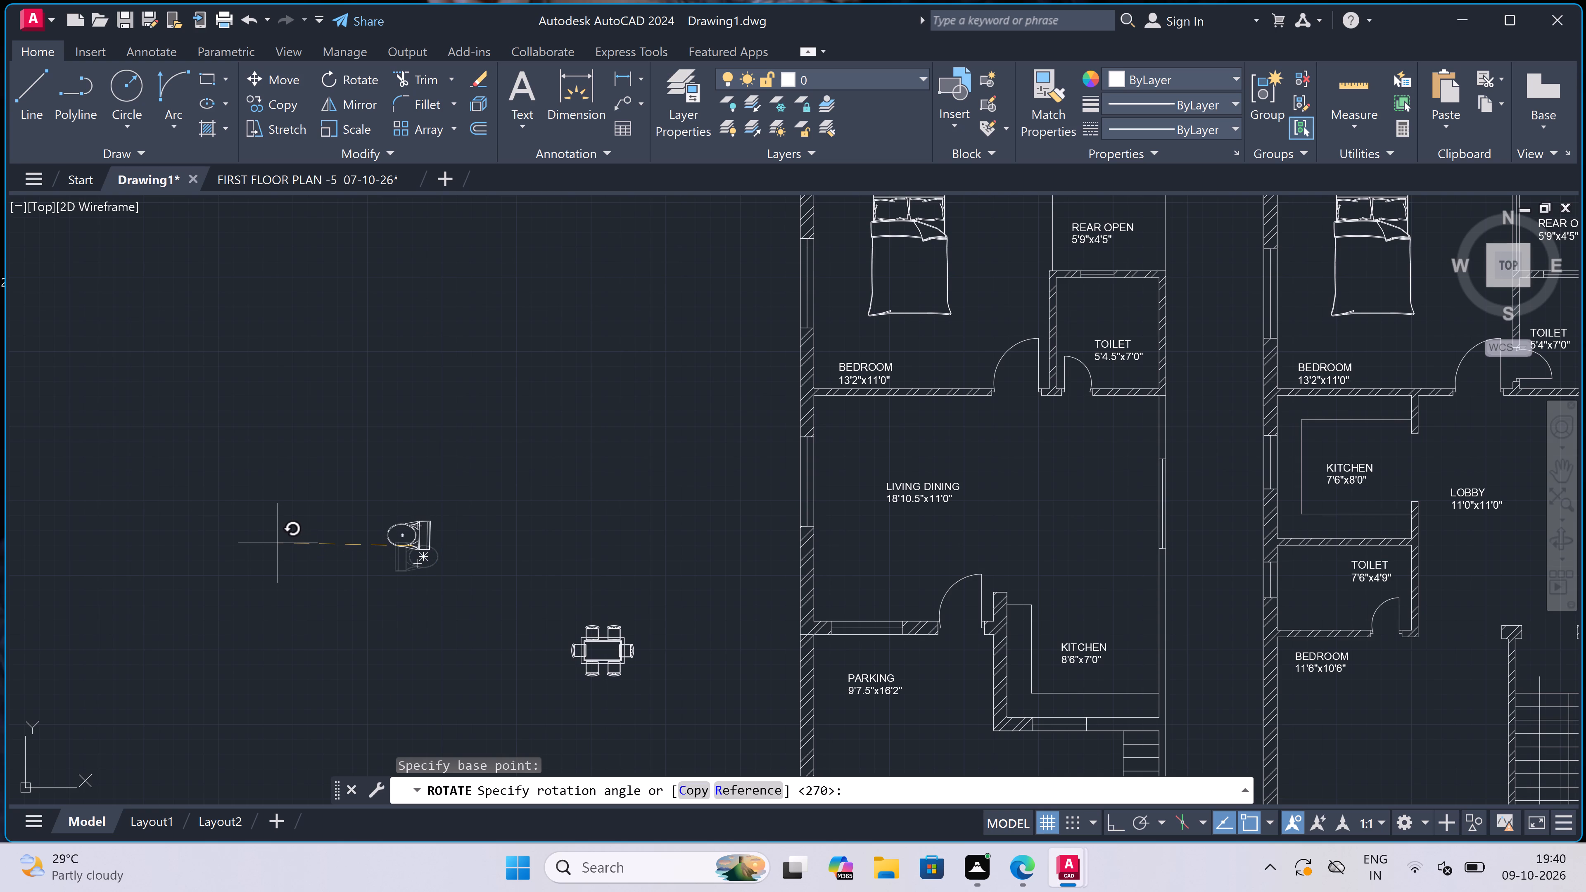
key(F8)
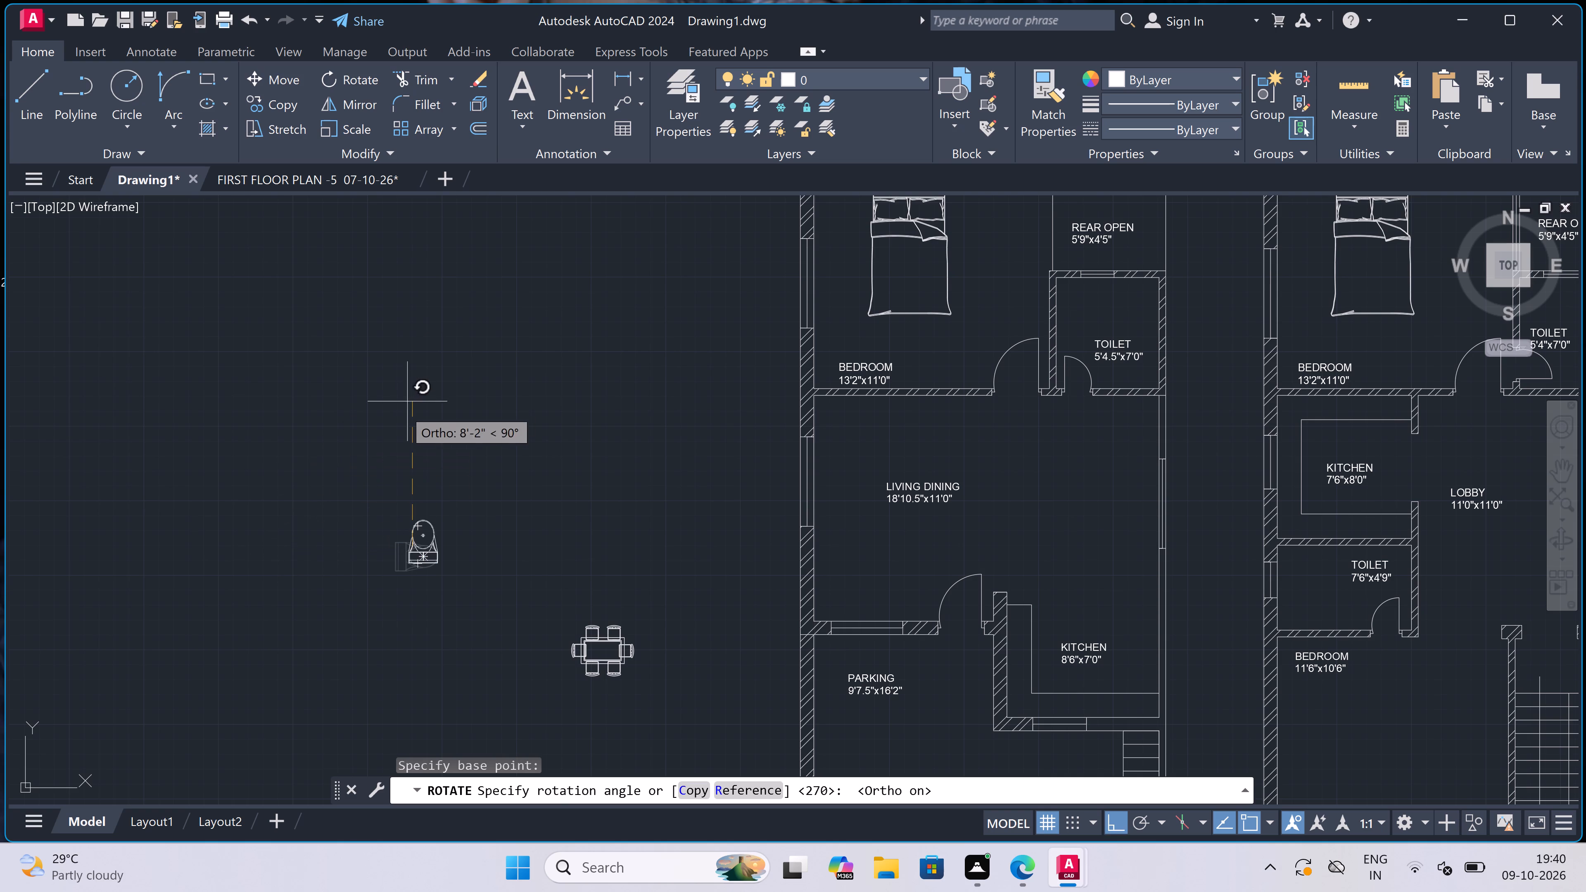
click(246, 544)
With Ortho off, copy the WC by its tank's back midpoint to the east wall of the 5'4.5"x7'0" toilet, above the label.
click(457, 496)
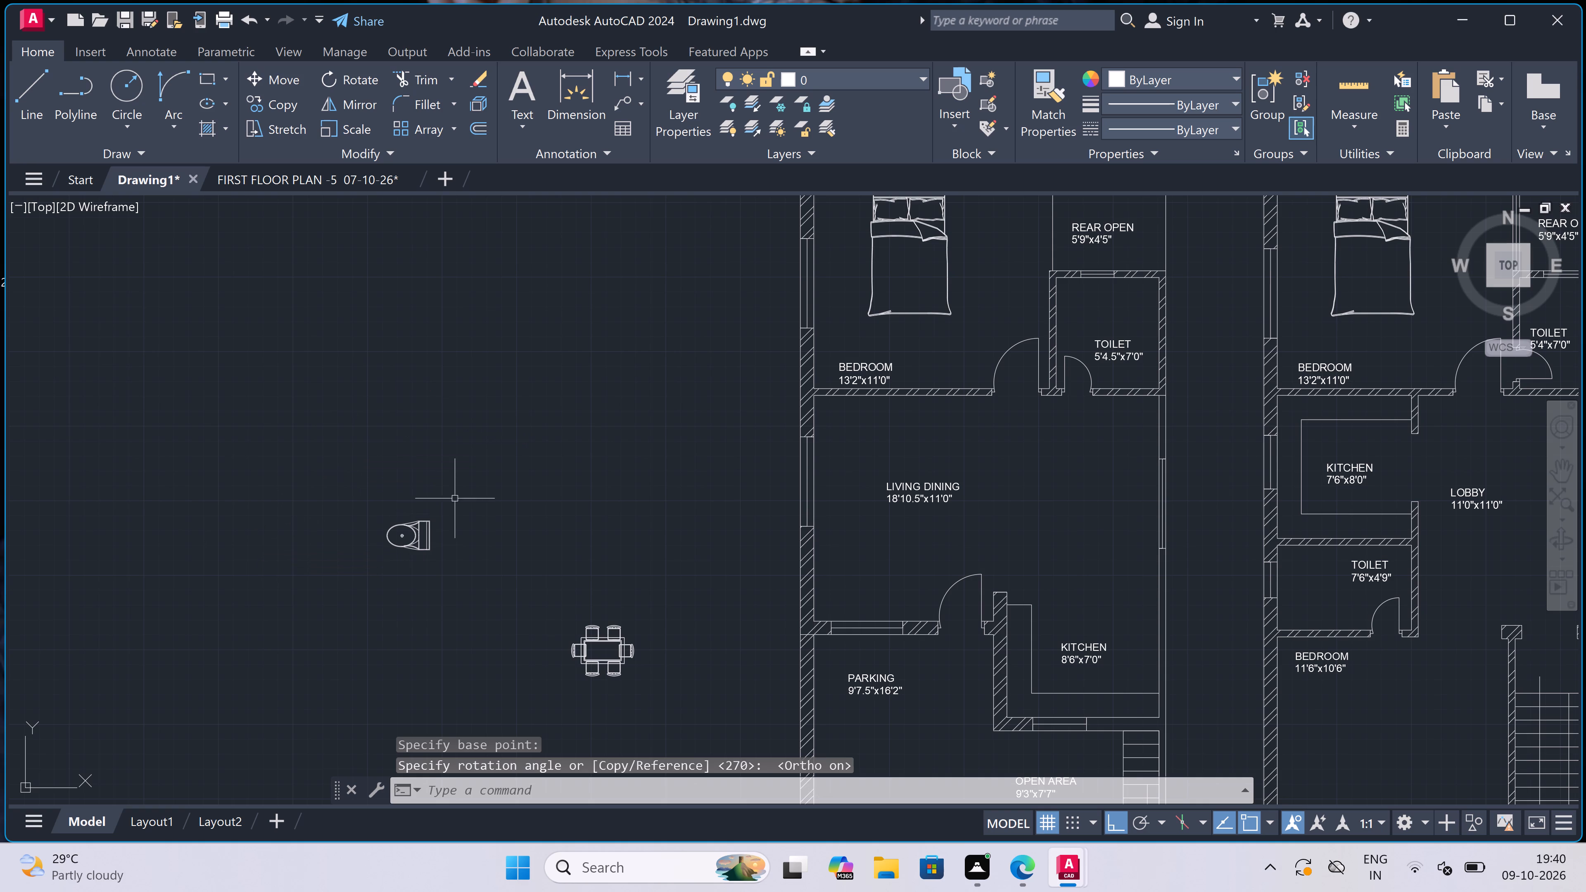
click(332, 575)
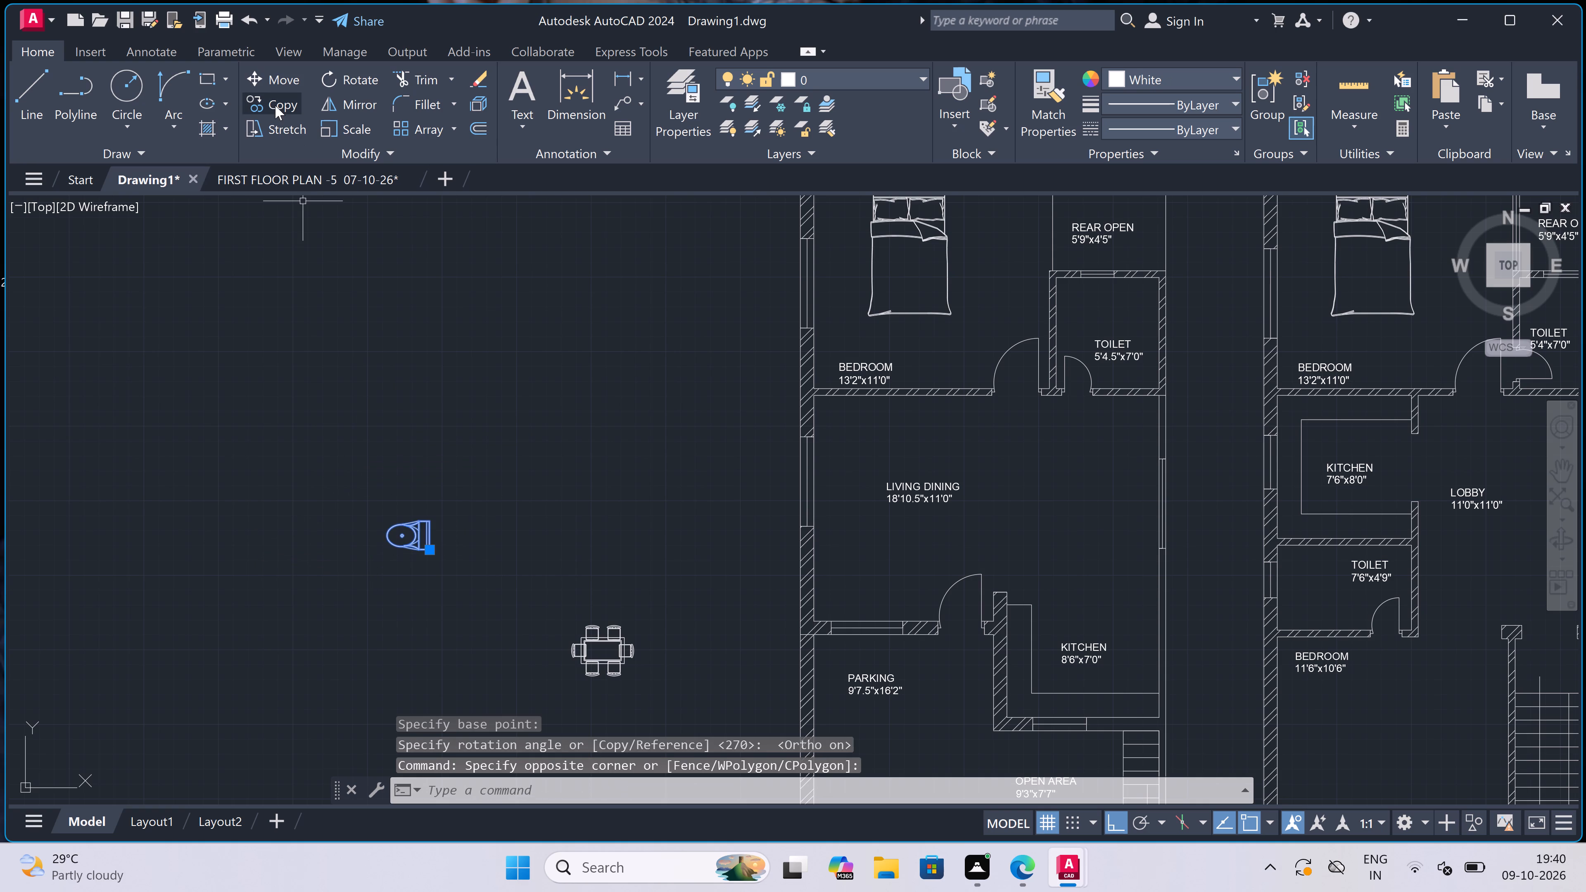
click(275, 104)
scroll(431, 562, up, 1)
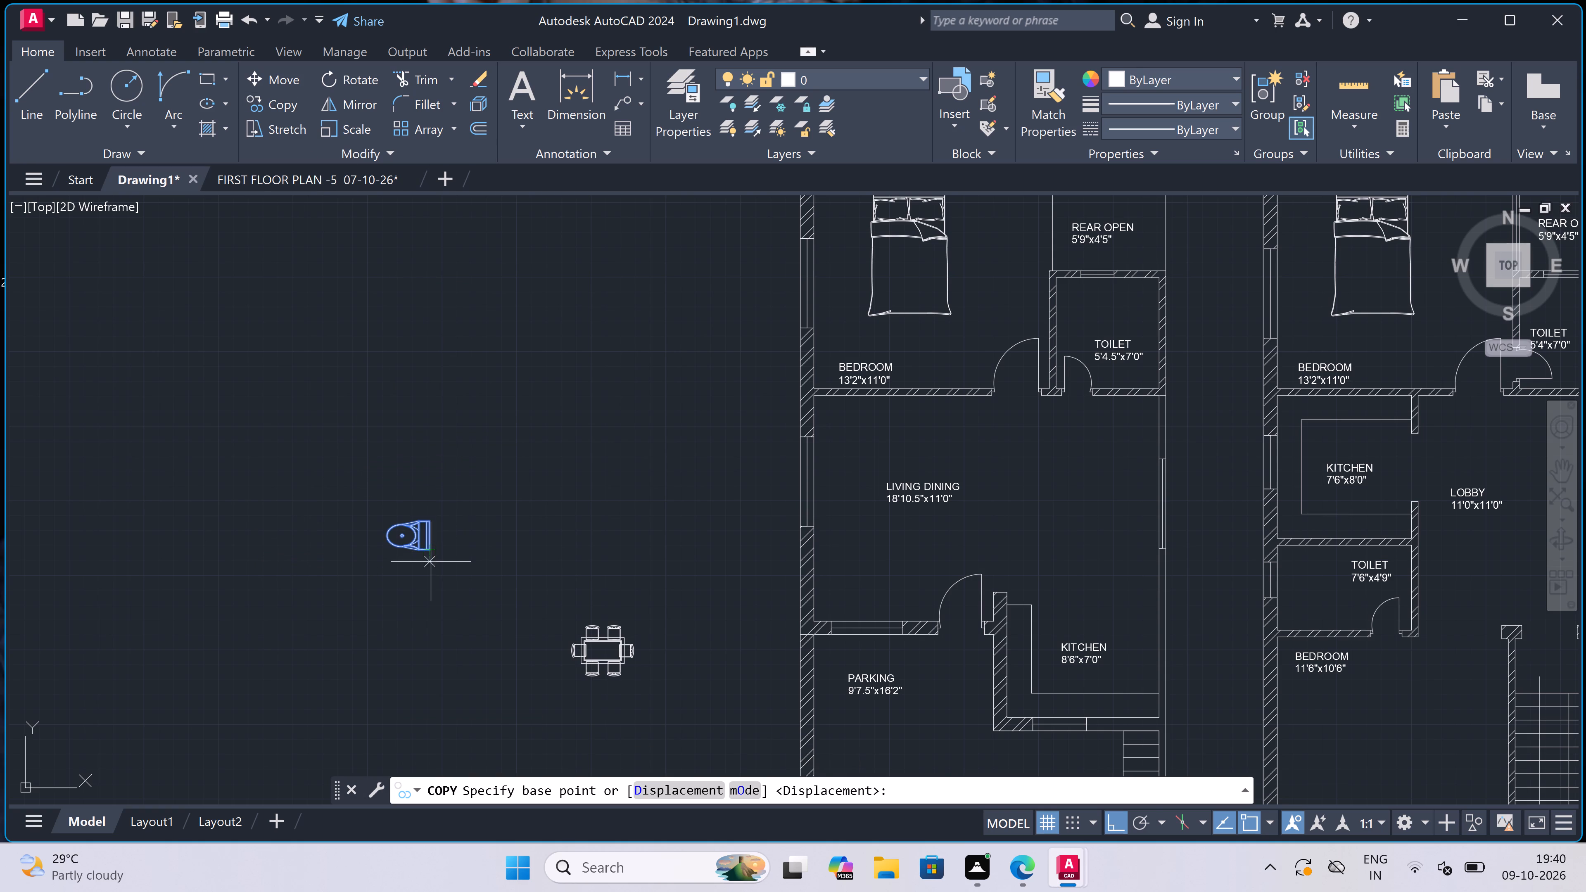
scroll(431, 562, up, 2)
scroll(439, 428, up, 3)
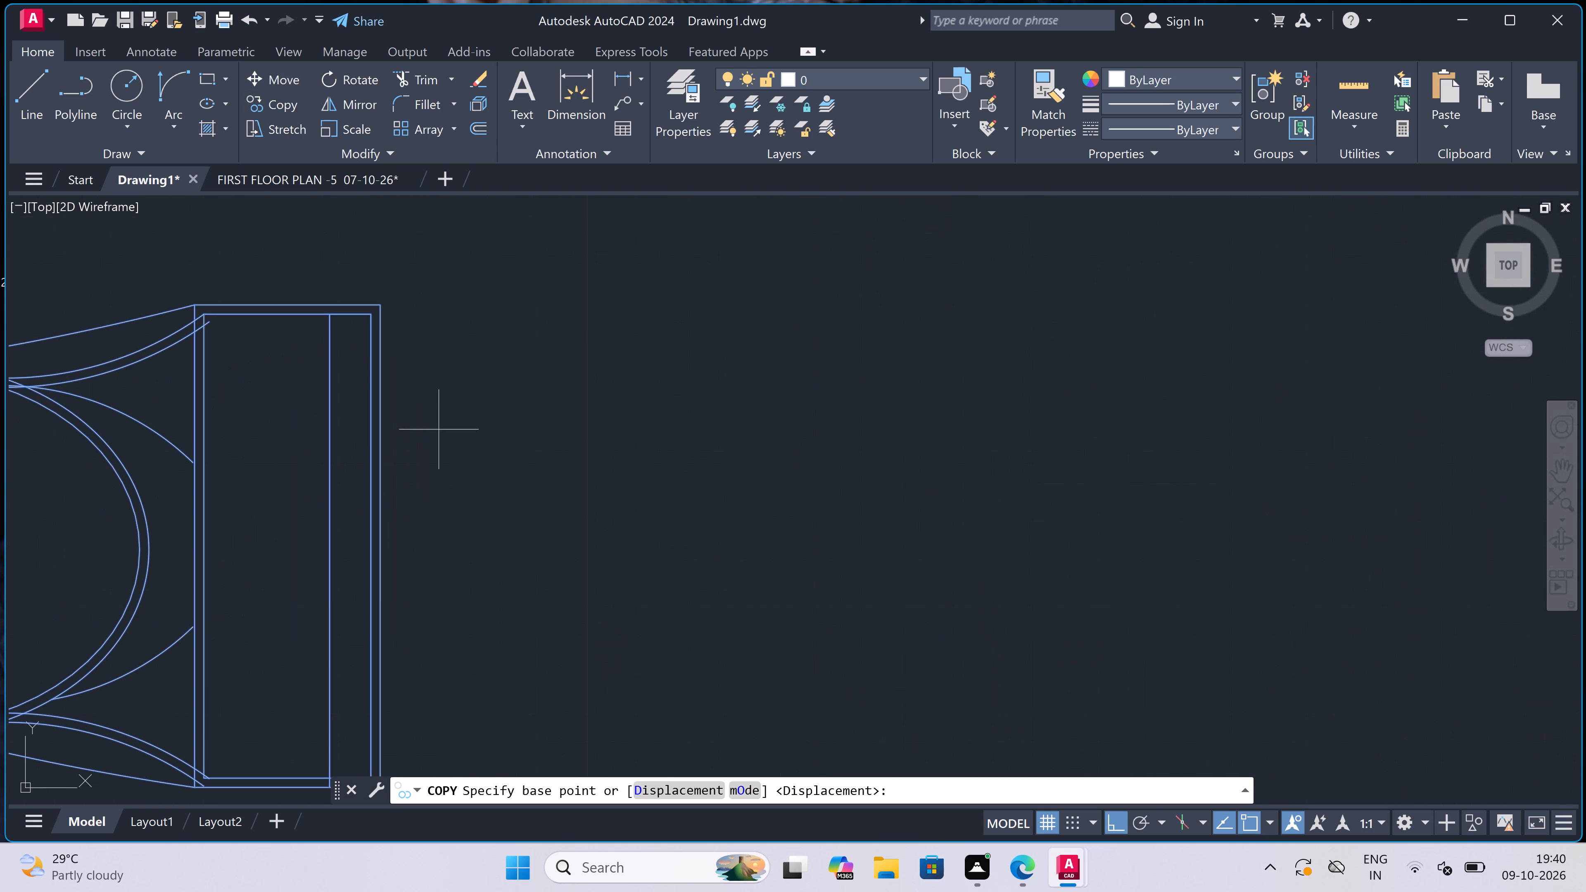
click(382, 543)
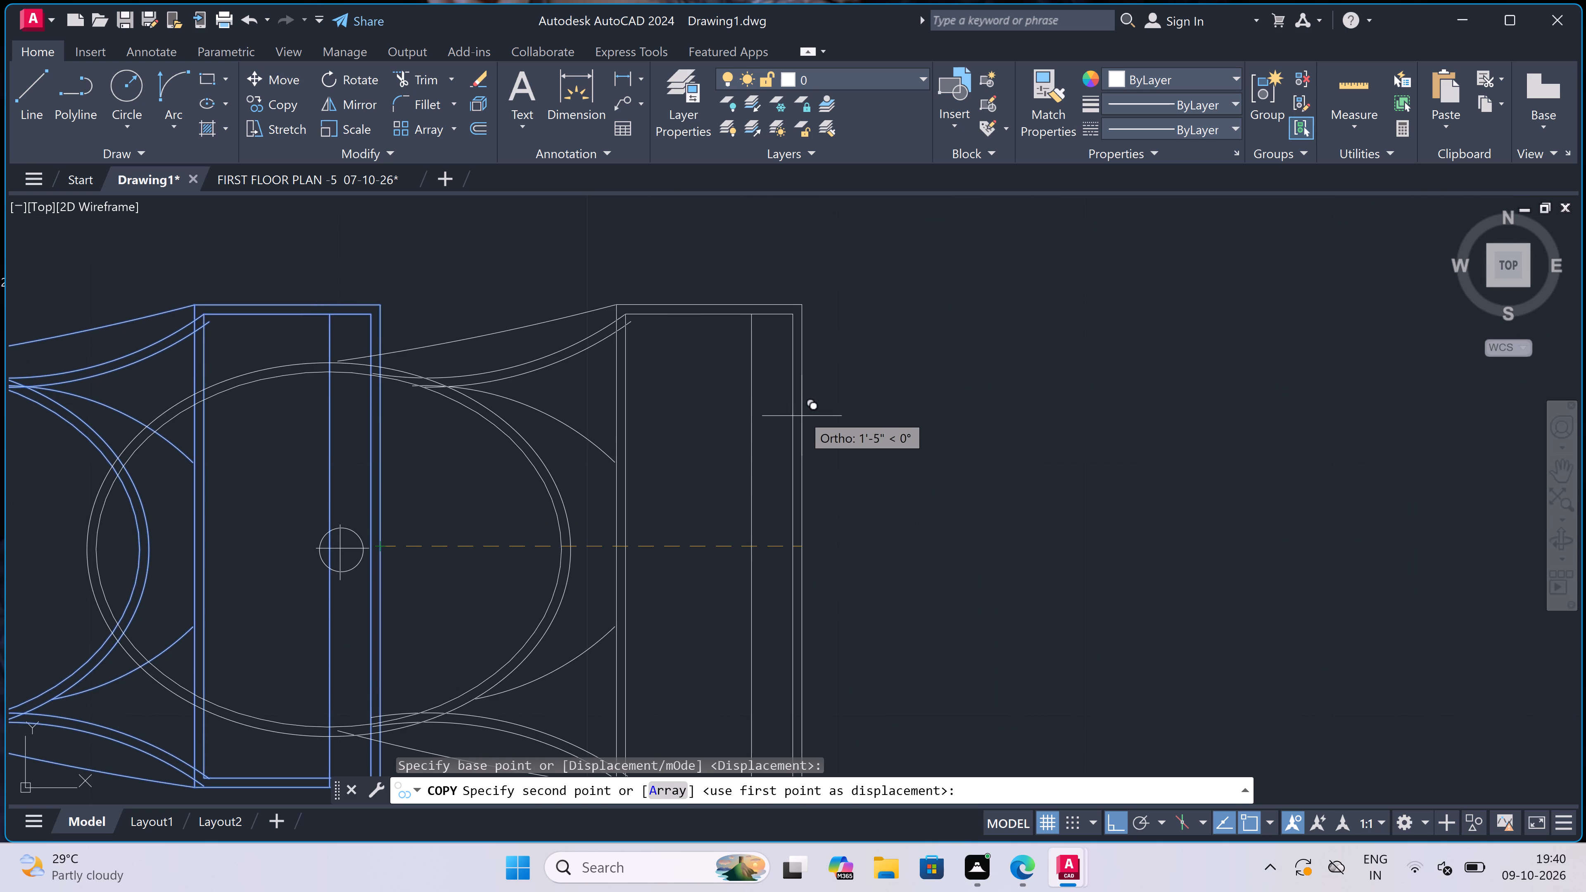
key(F8)
scroll(635, 361, down, 4)
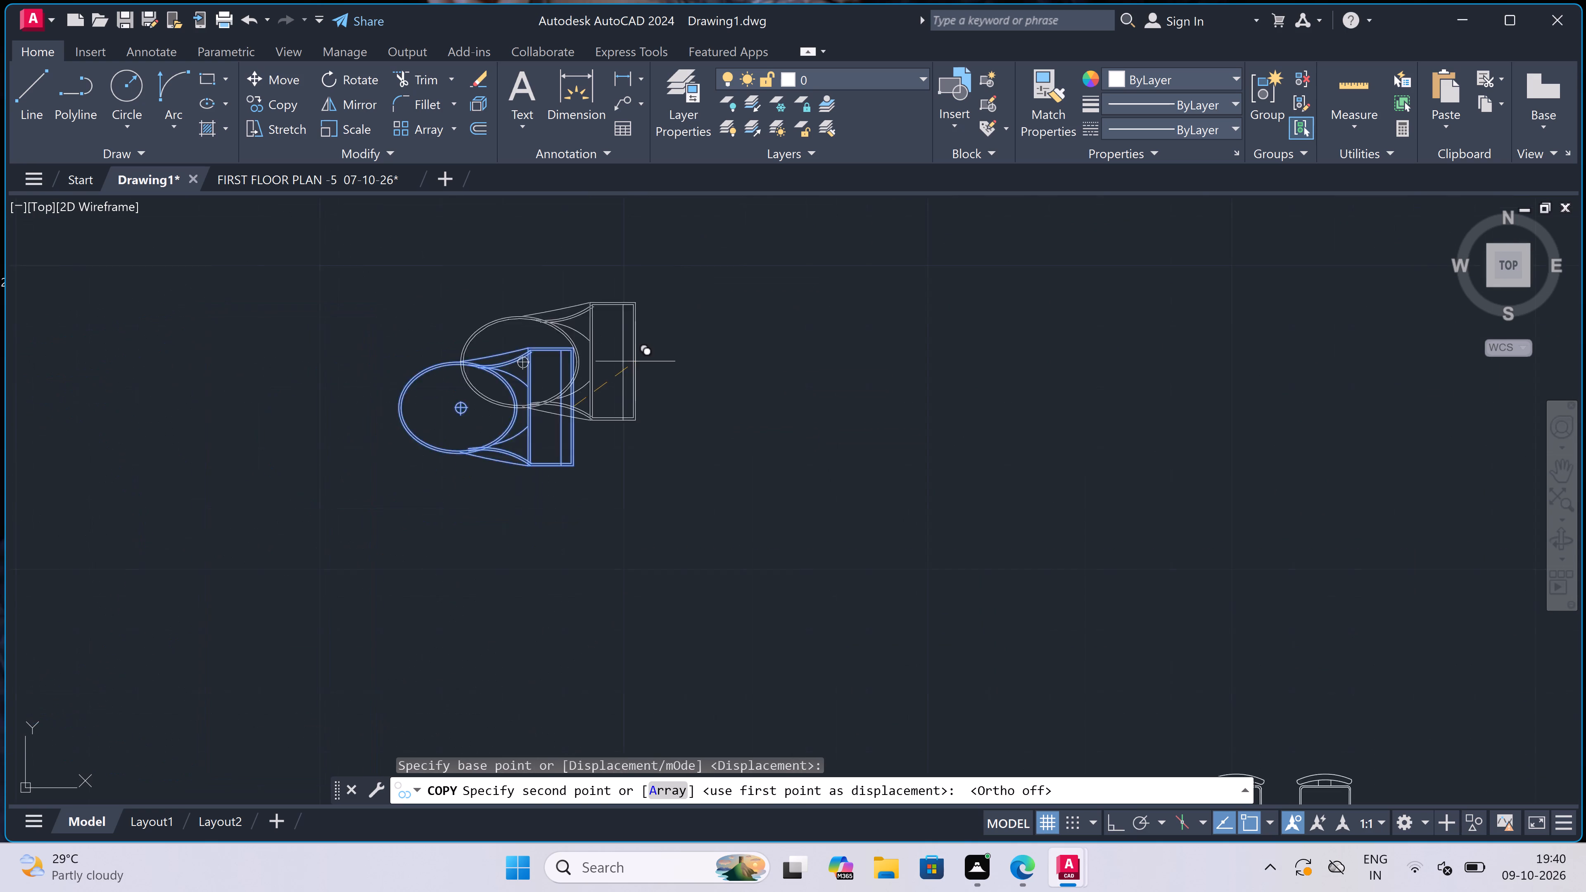
scroll(635, 361, down, 4)
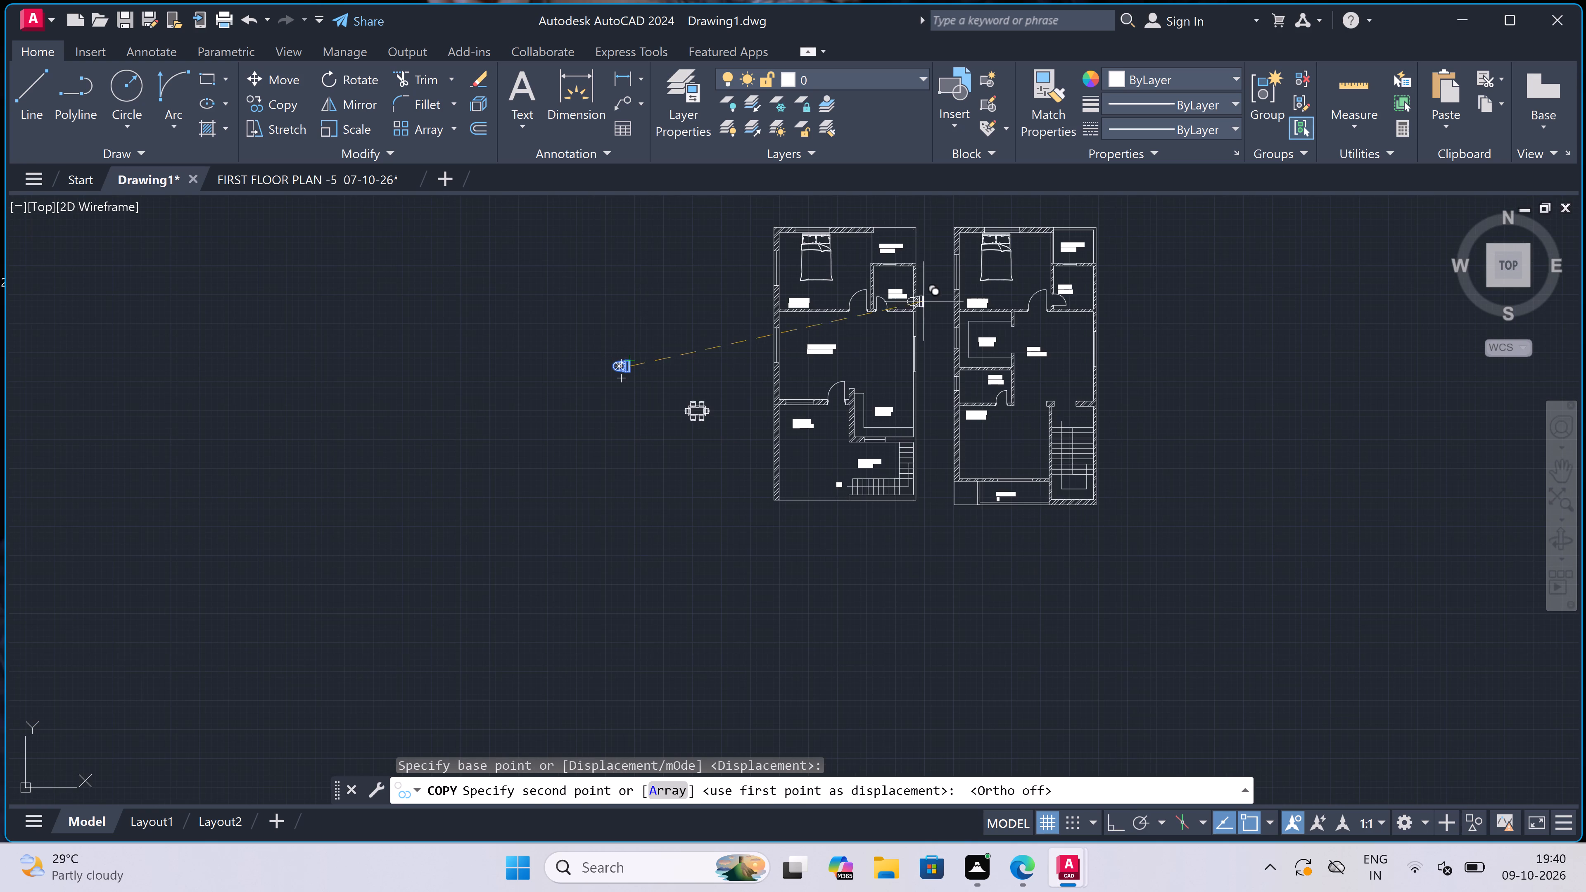
scroll(932, 249, up, 5)
scroll(932, 249, down, 1)
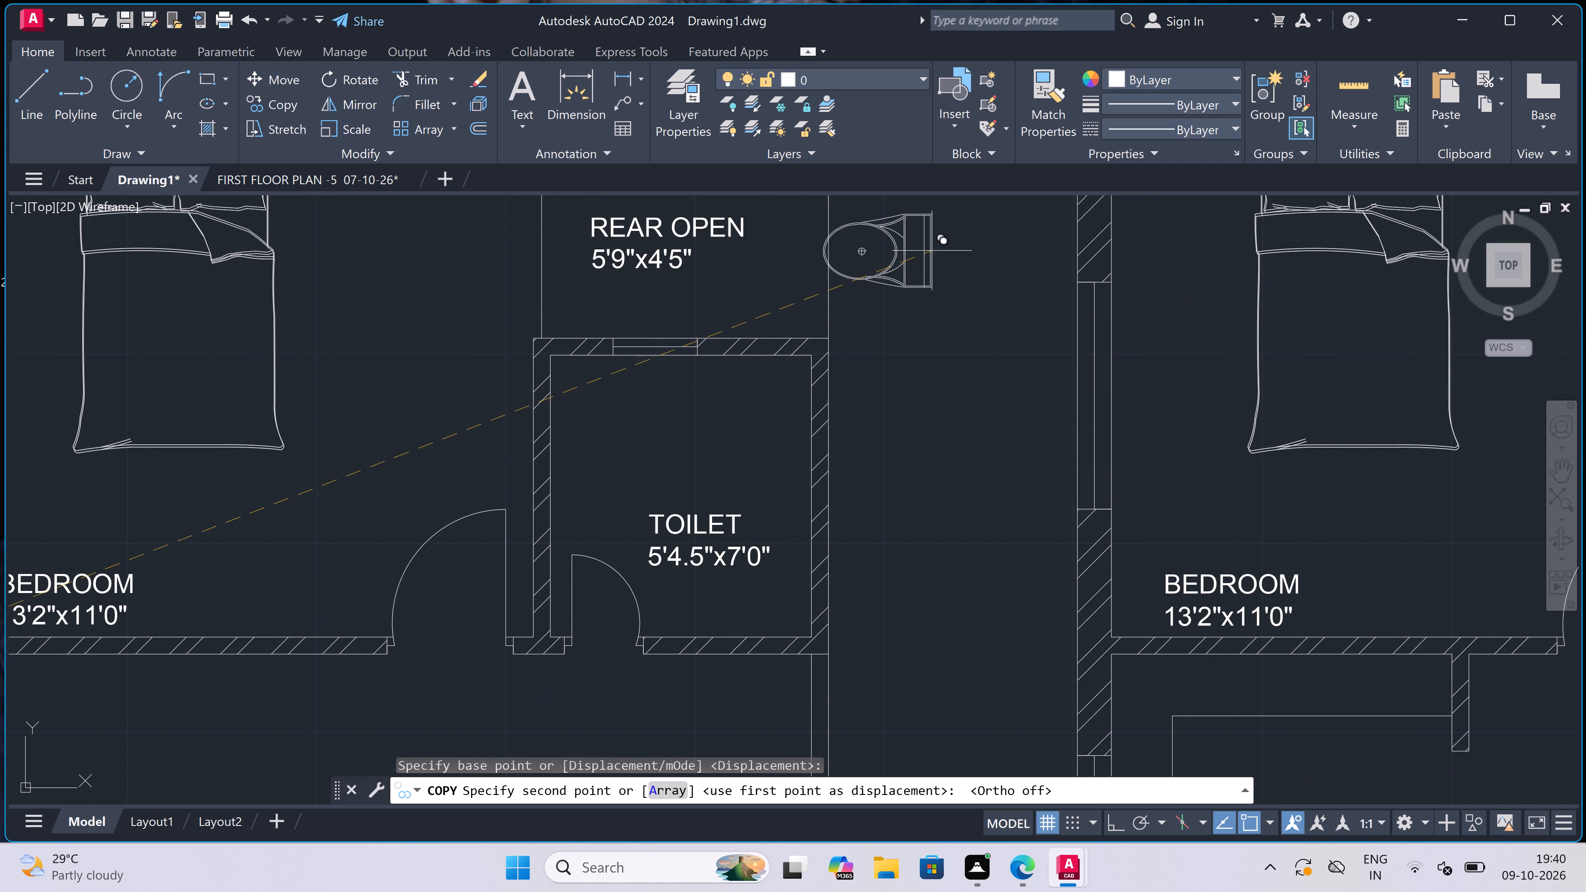
scroll(829, 410, up, 1)
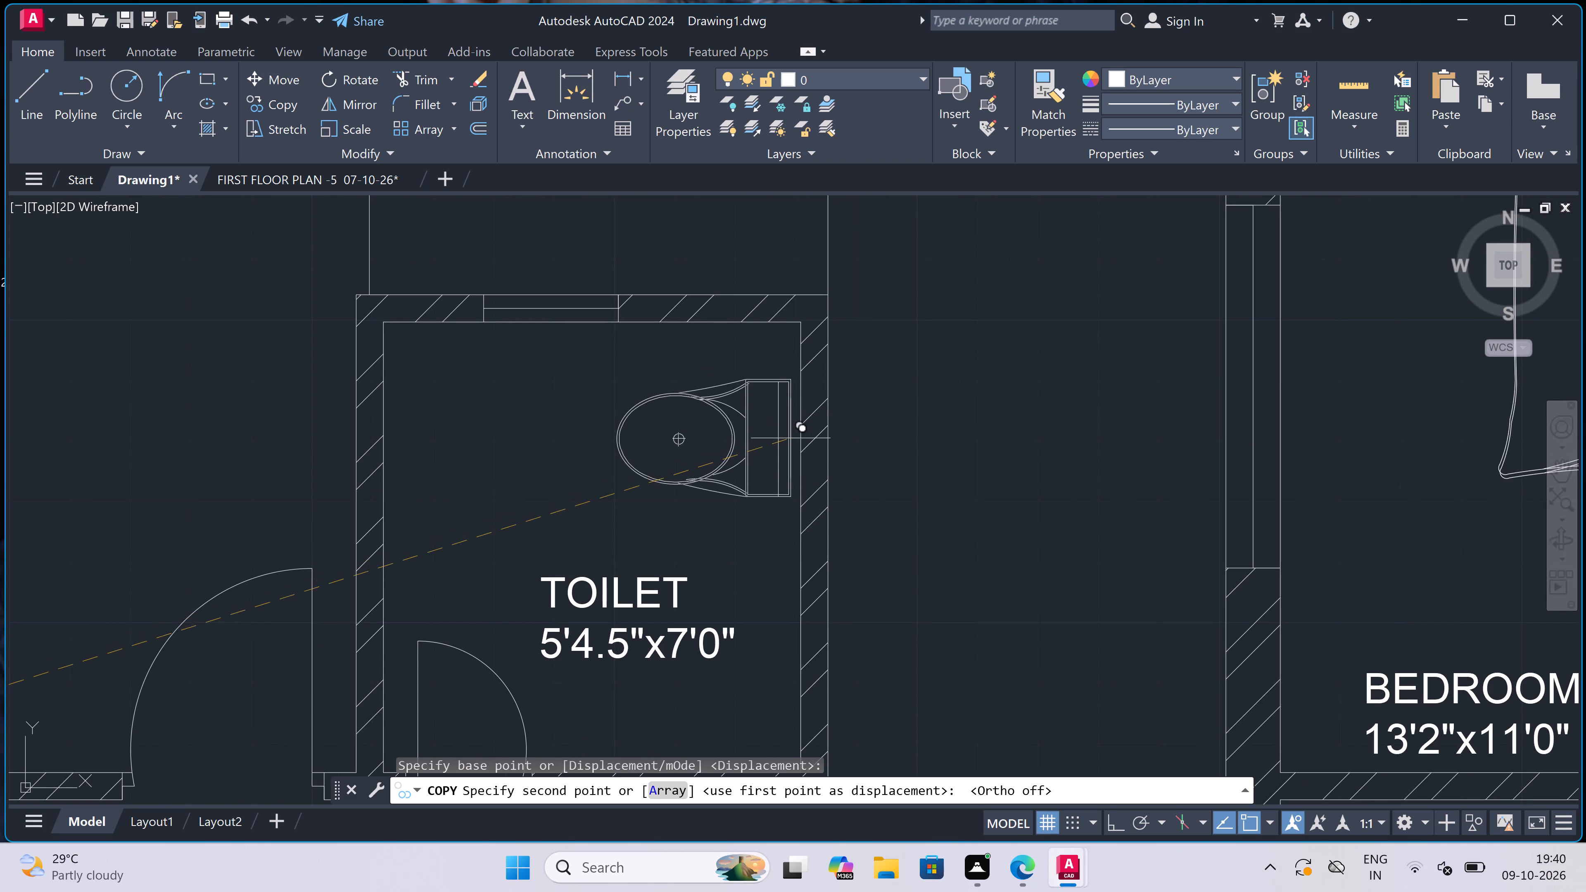
scroll(788, 444, up, 2)
click(804, 448)
Place another WC copy just inside the east wall of the lobby plan's 5'4"x7'0" toilet and end the Copy command.
scroll(727, 432, down, 7)
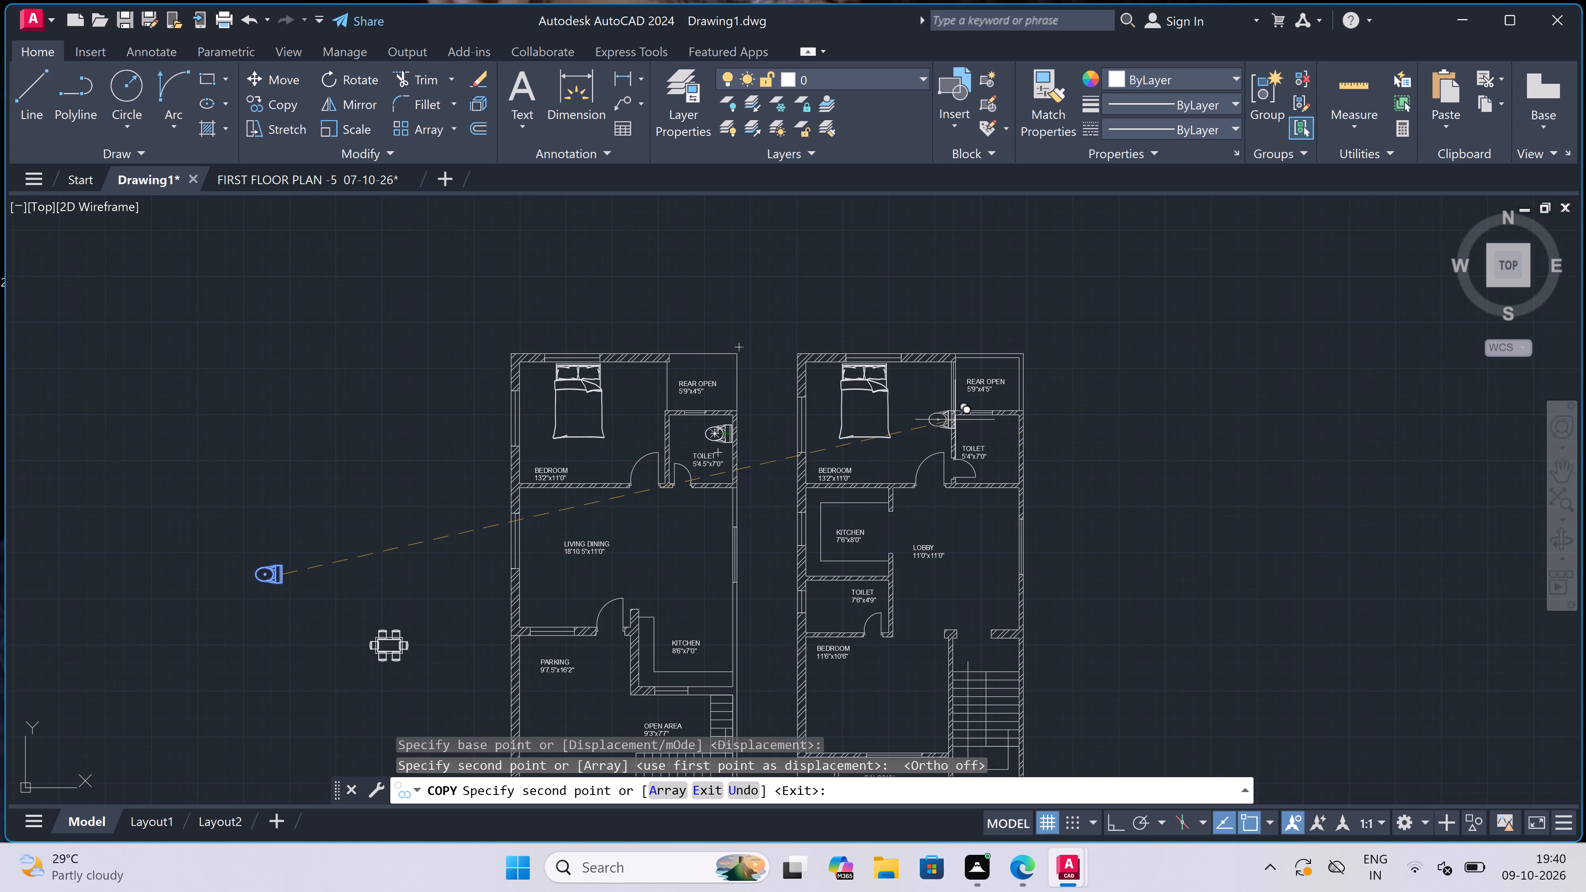
scroll(992, 422, up, 2)
scroll(1072, 440, up, 3)
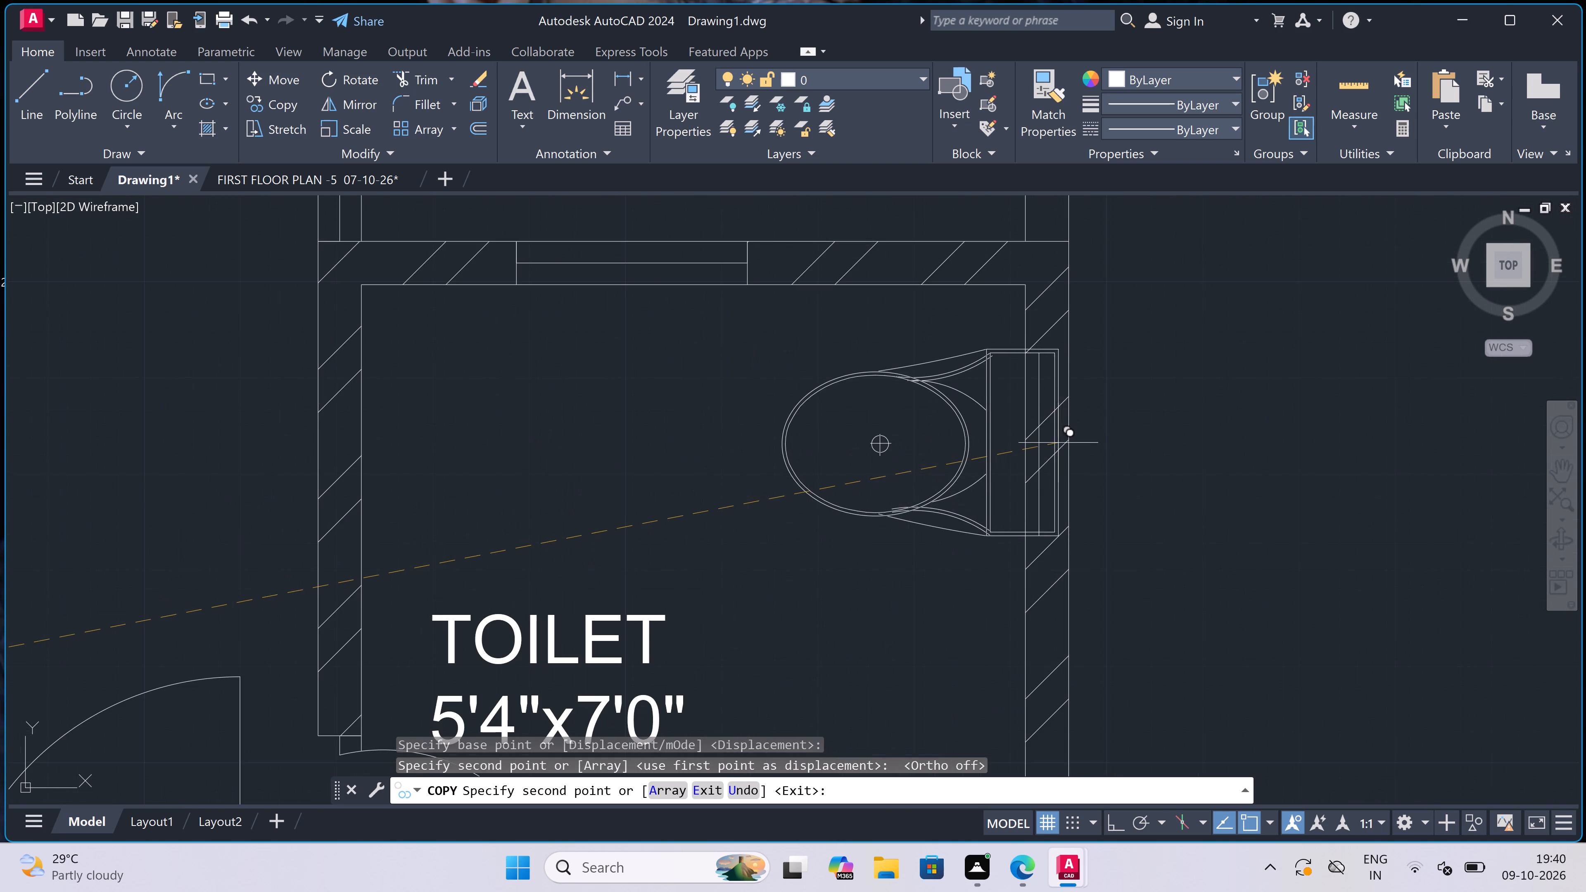
click(1013, 451)
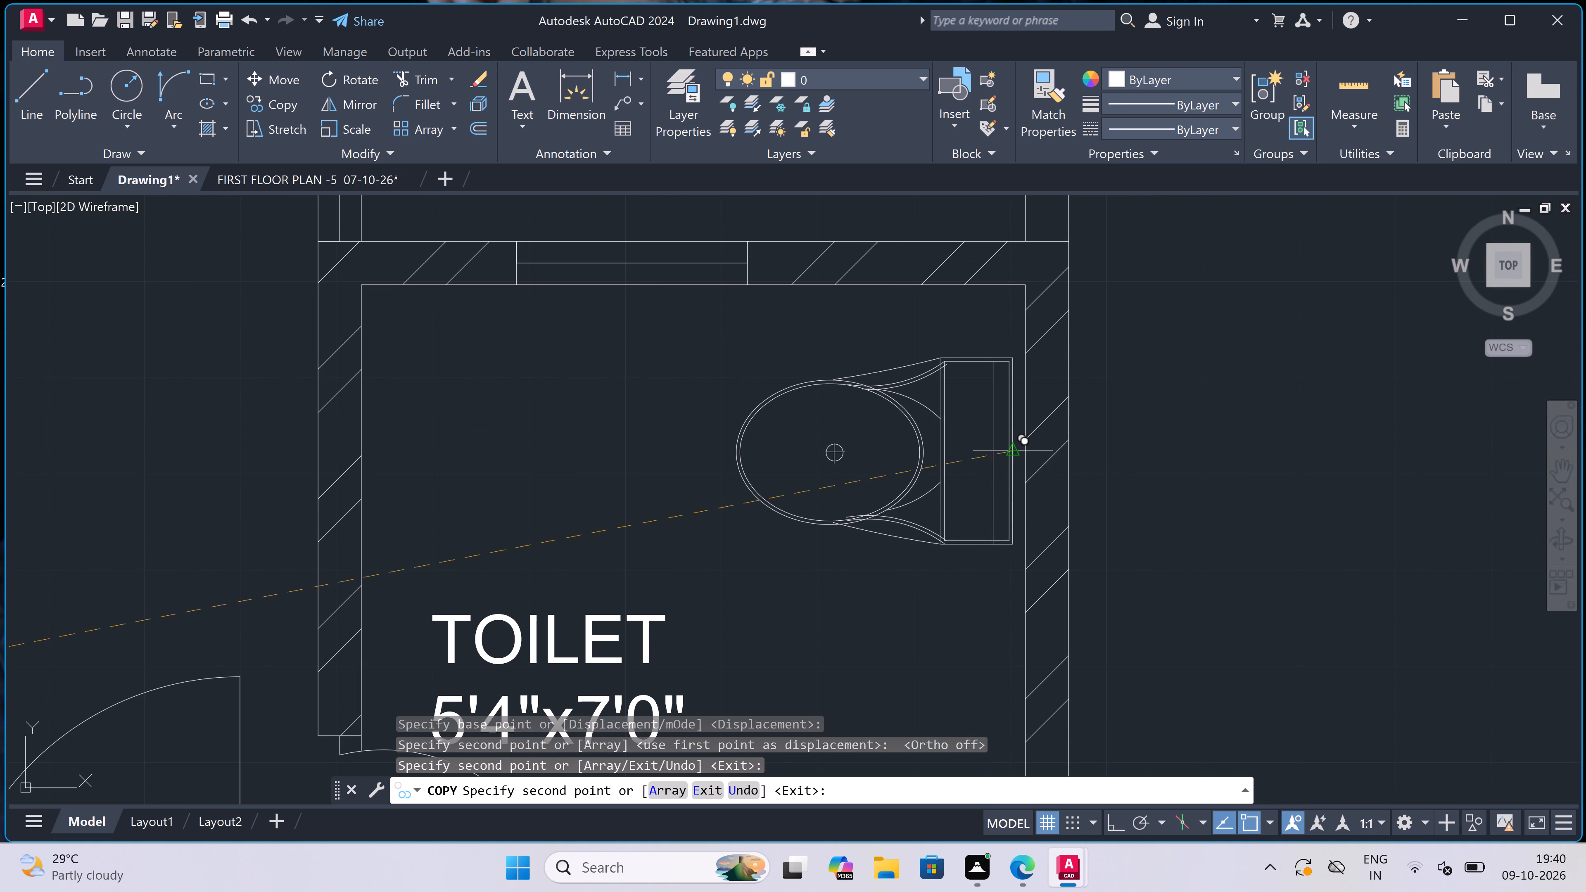
scroll(781, 399, down, 6)
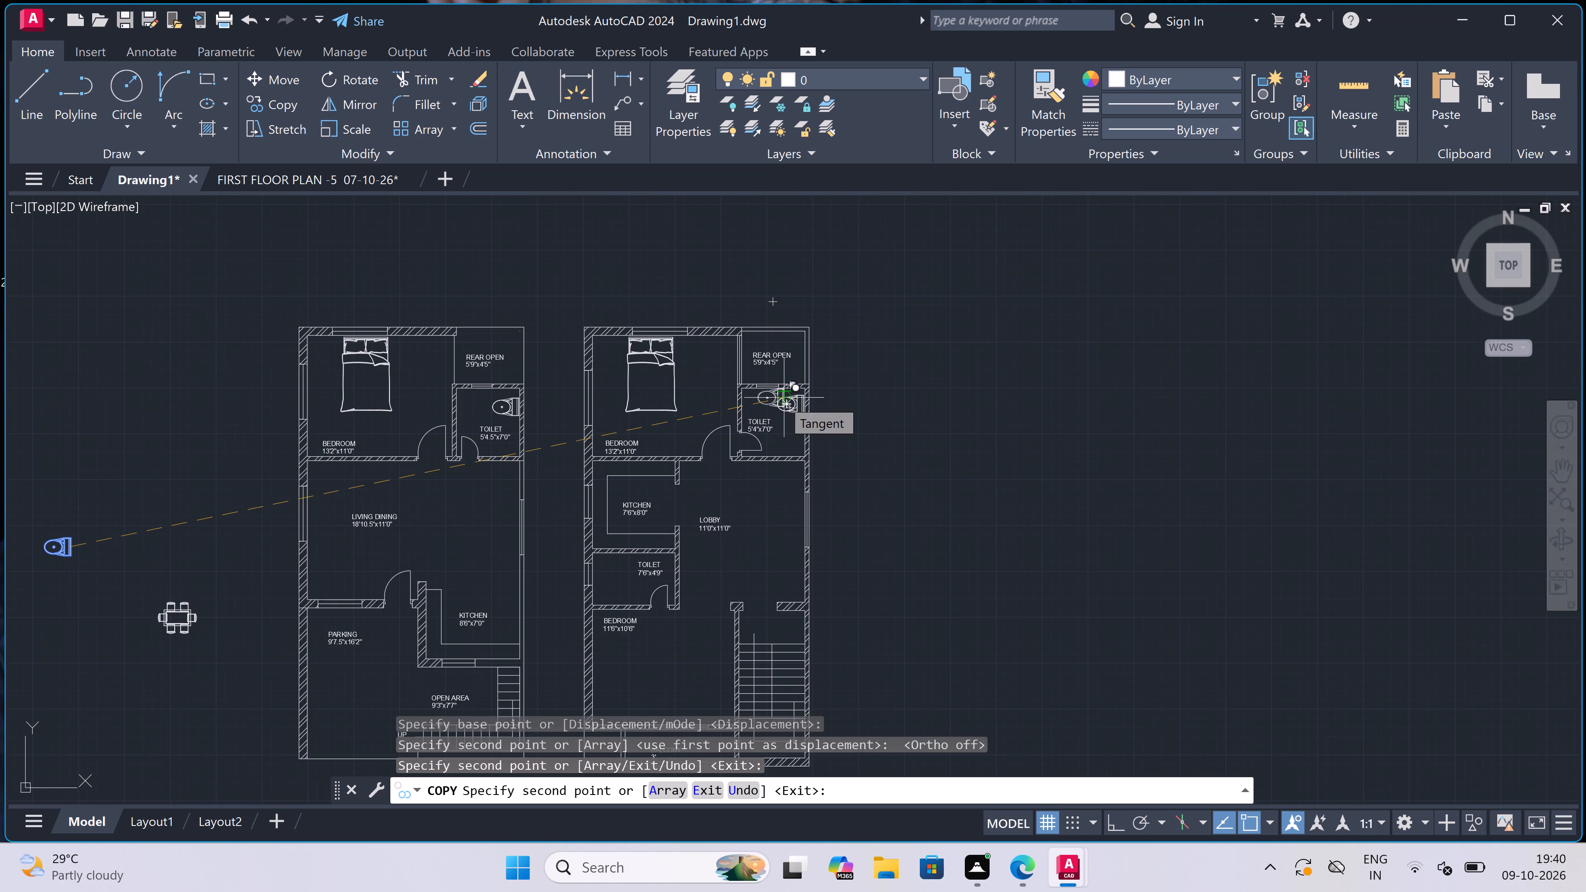
key(Escape)
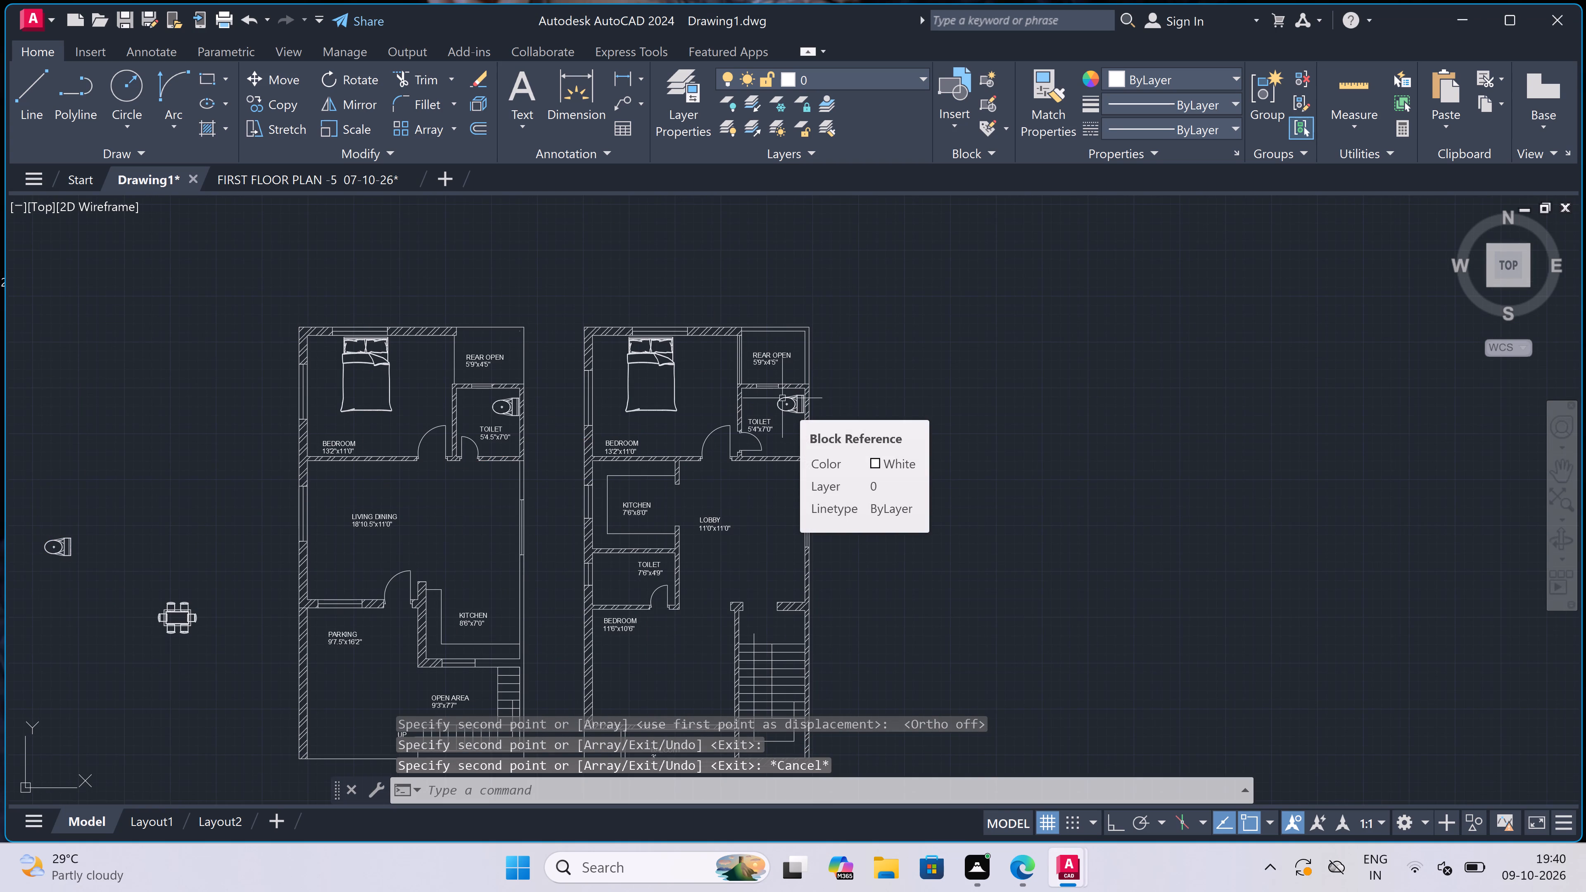
Move the six-chair dining set from beside the plans into the LIVING DINING room, just above the kitchen near the east wall.
scroll(782, 398, down, 1)
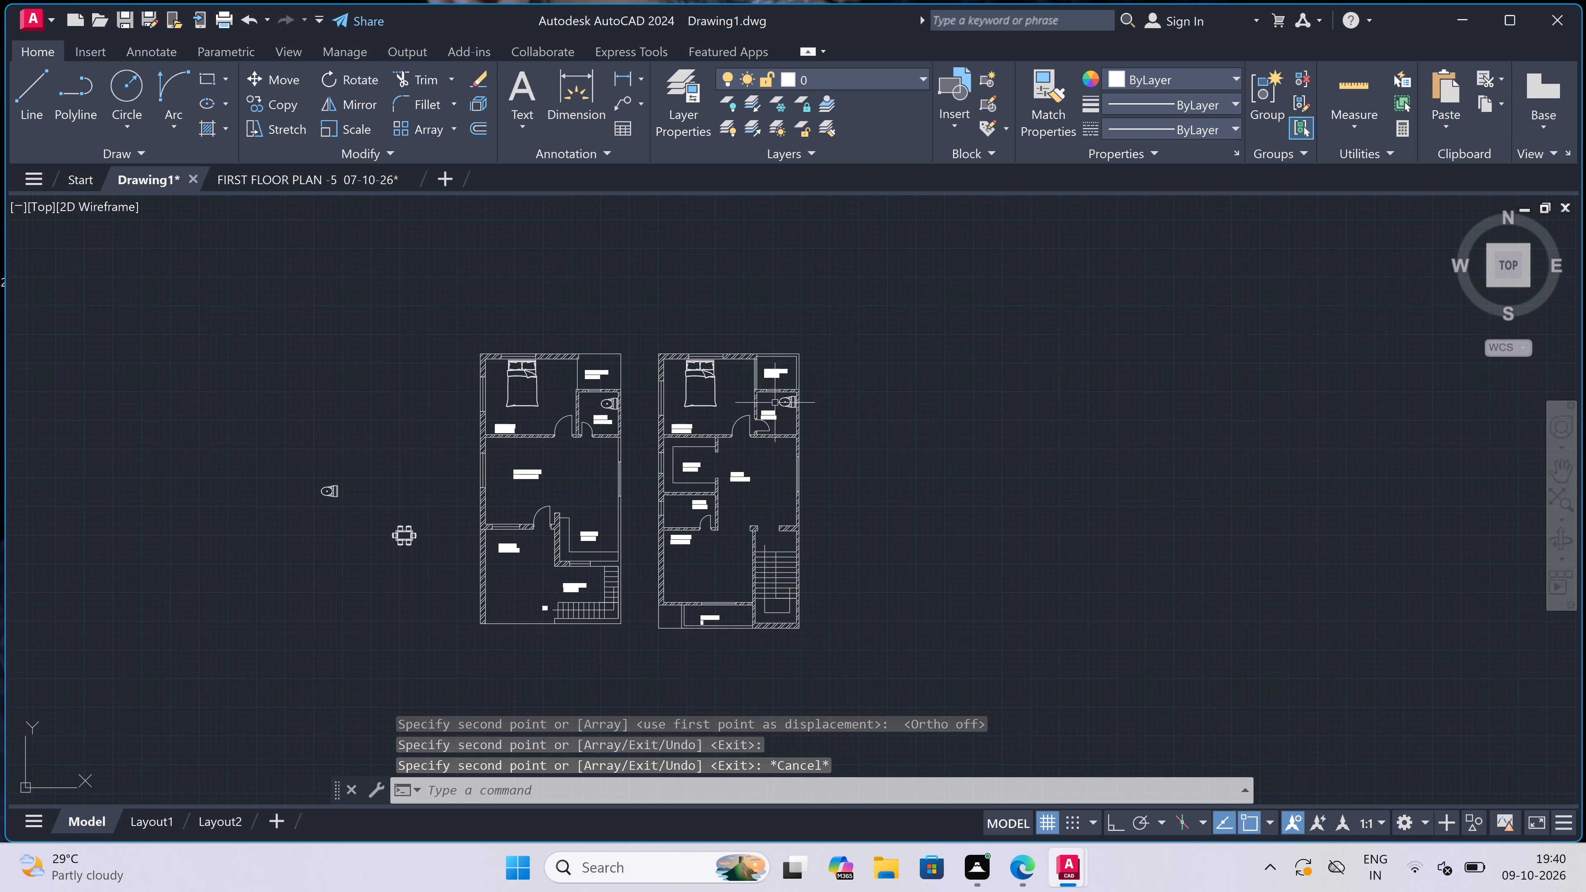
scroll(337, 523, up, 2)
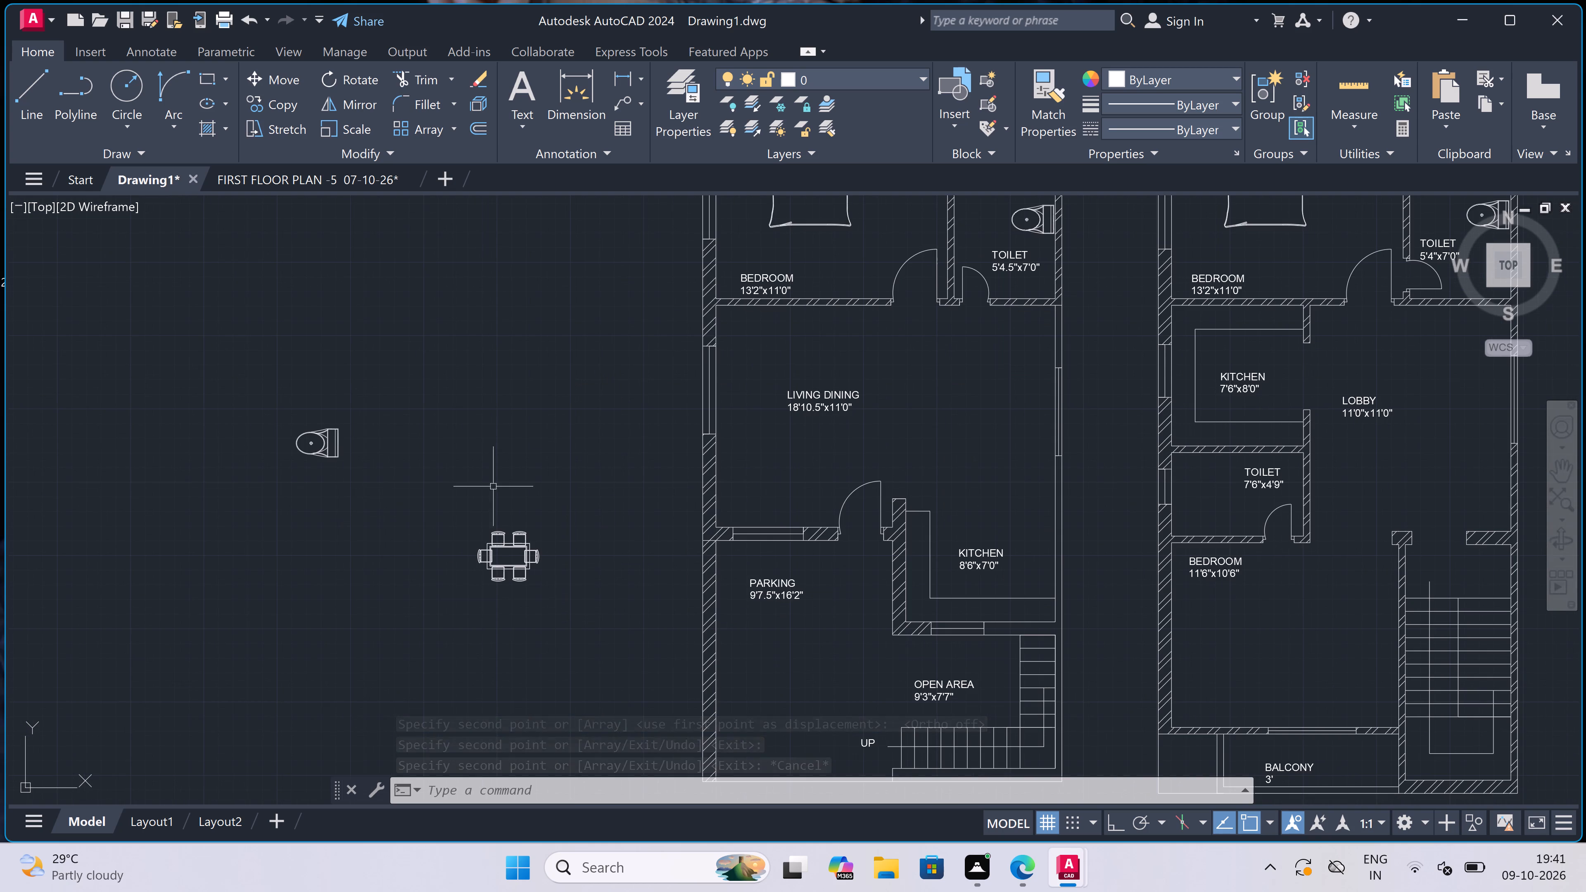
click(580, 505)
click(390, 624)
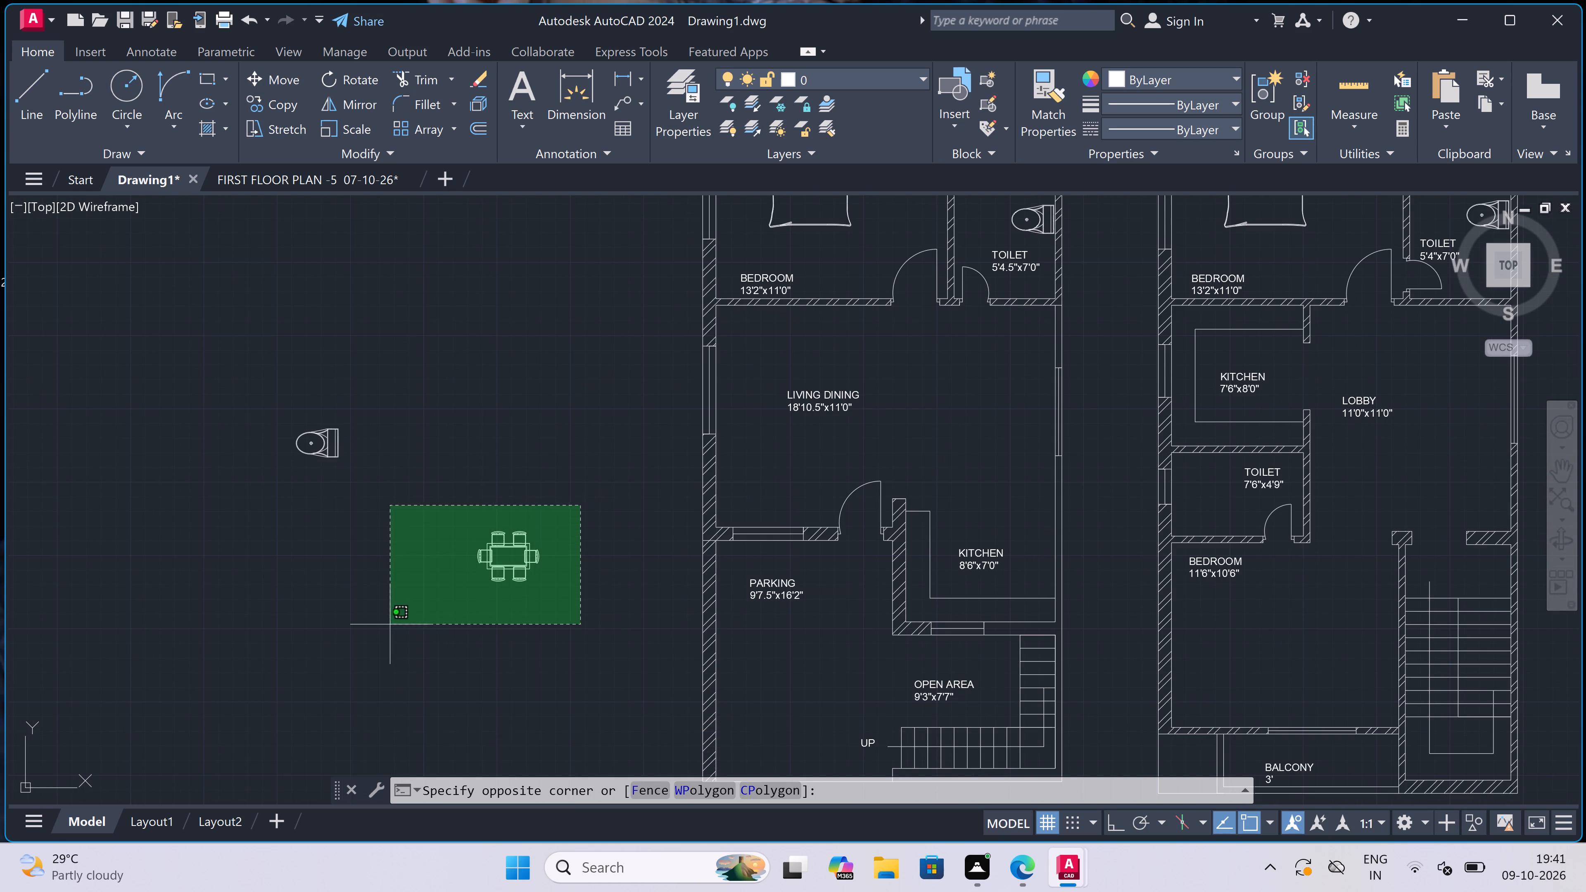
click(292, 77)
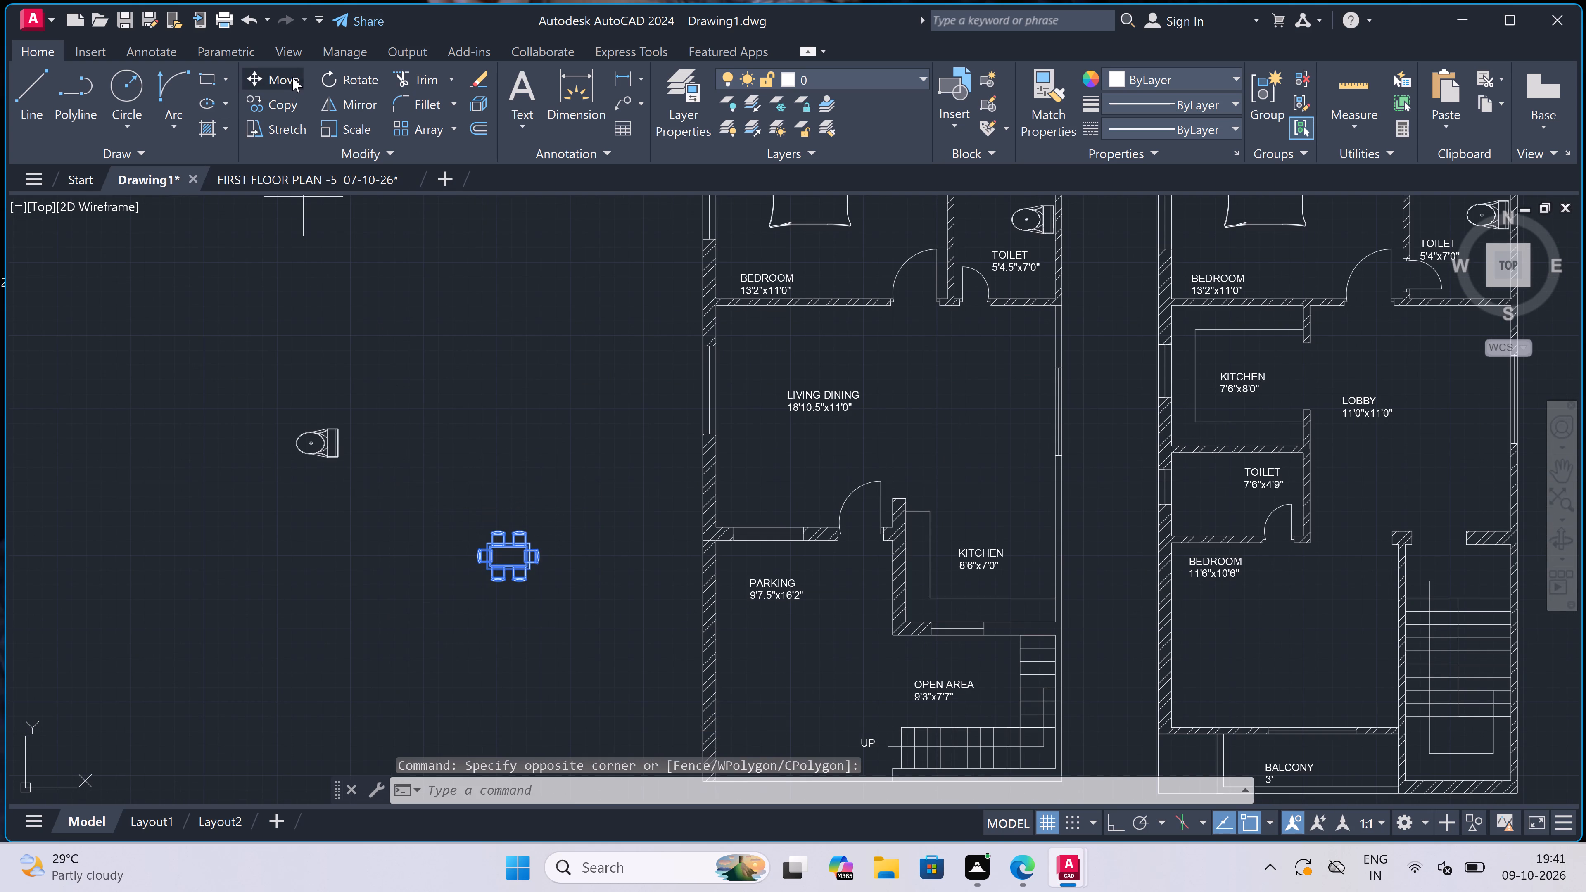
double_click(508, 550)
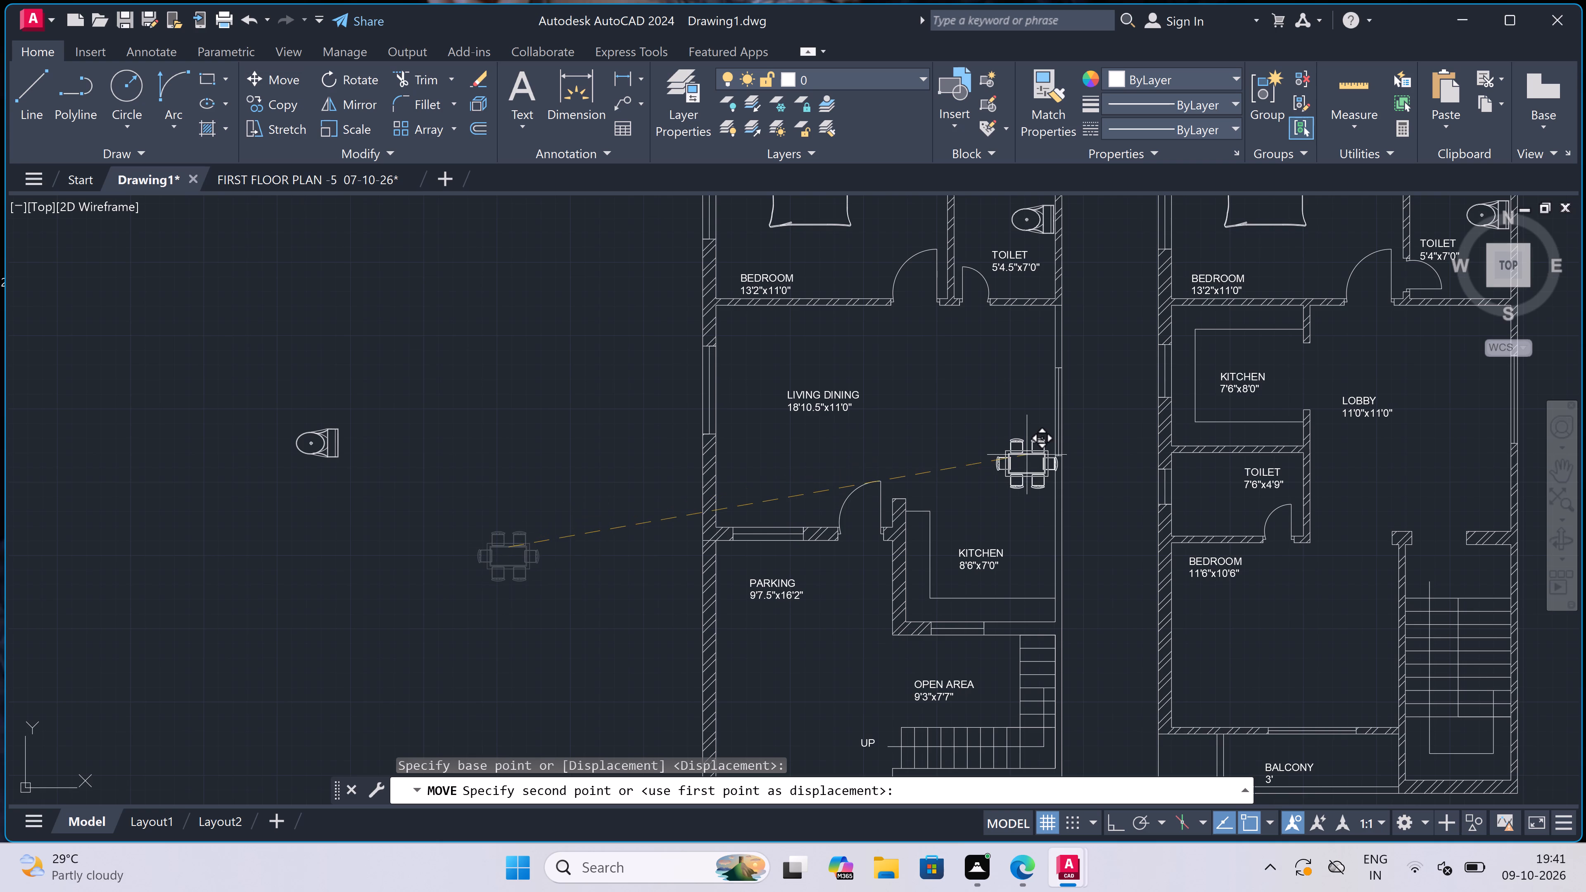
click(1000, 460)
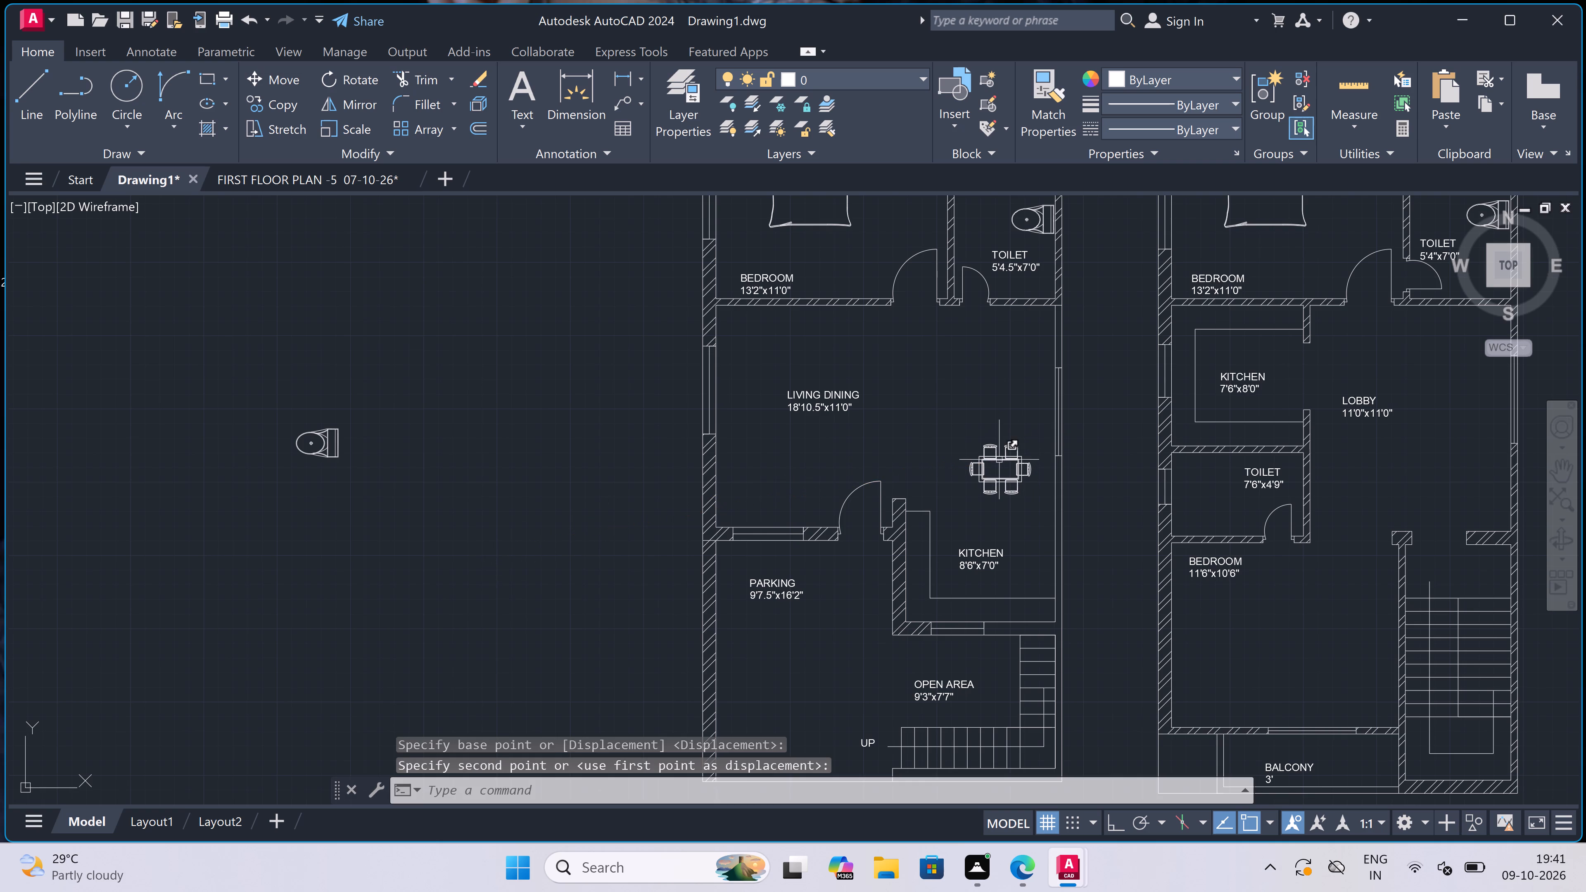
Delete the spare WC lying beside the floor plans.
click(382, 335)
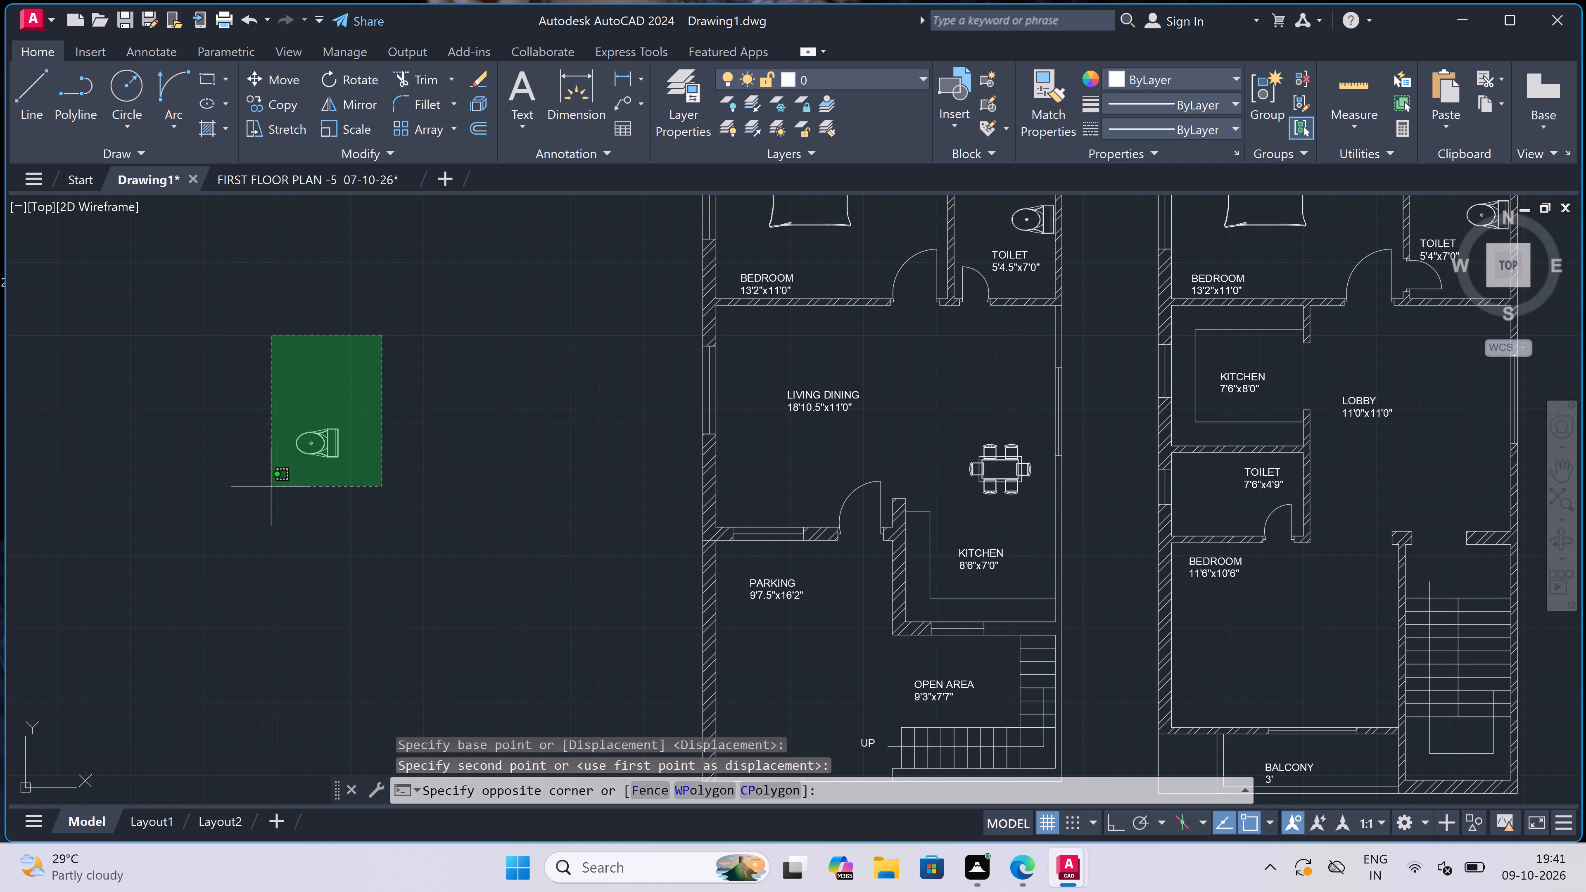
click(271, 489)
key(Delete)
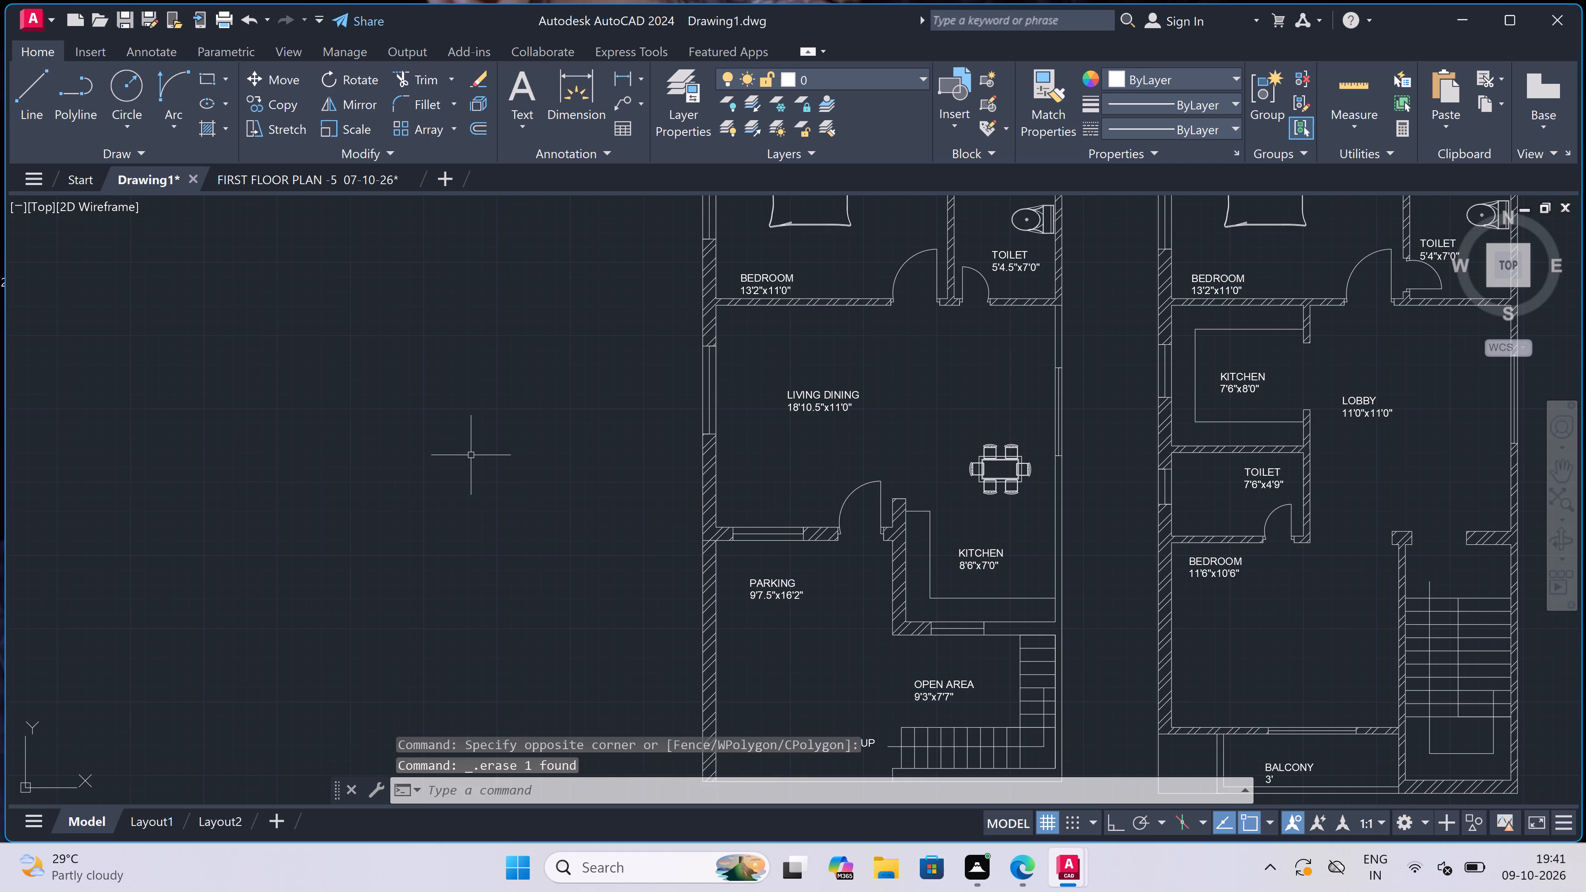
Move the LIVING DINING 18'10.5"x11'0" label slightly up and to the east within its room.
scroll(471, 455, down, 2)
scroll(471, 455, up, 1)
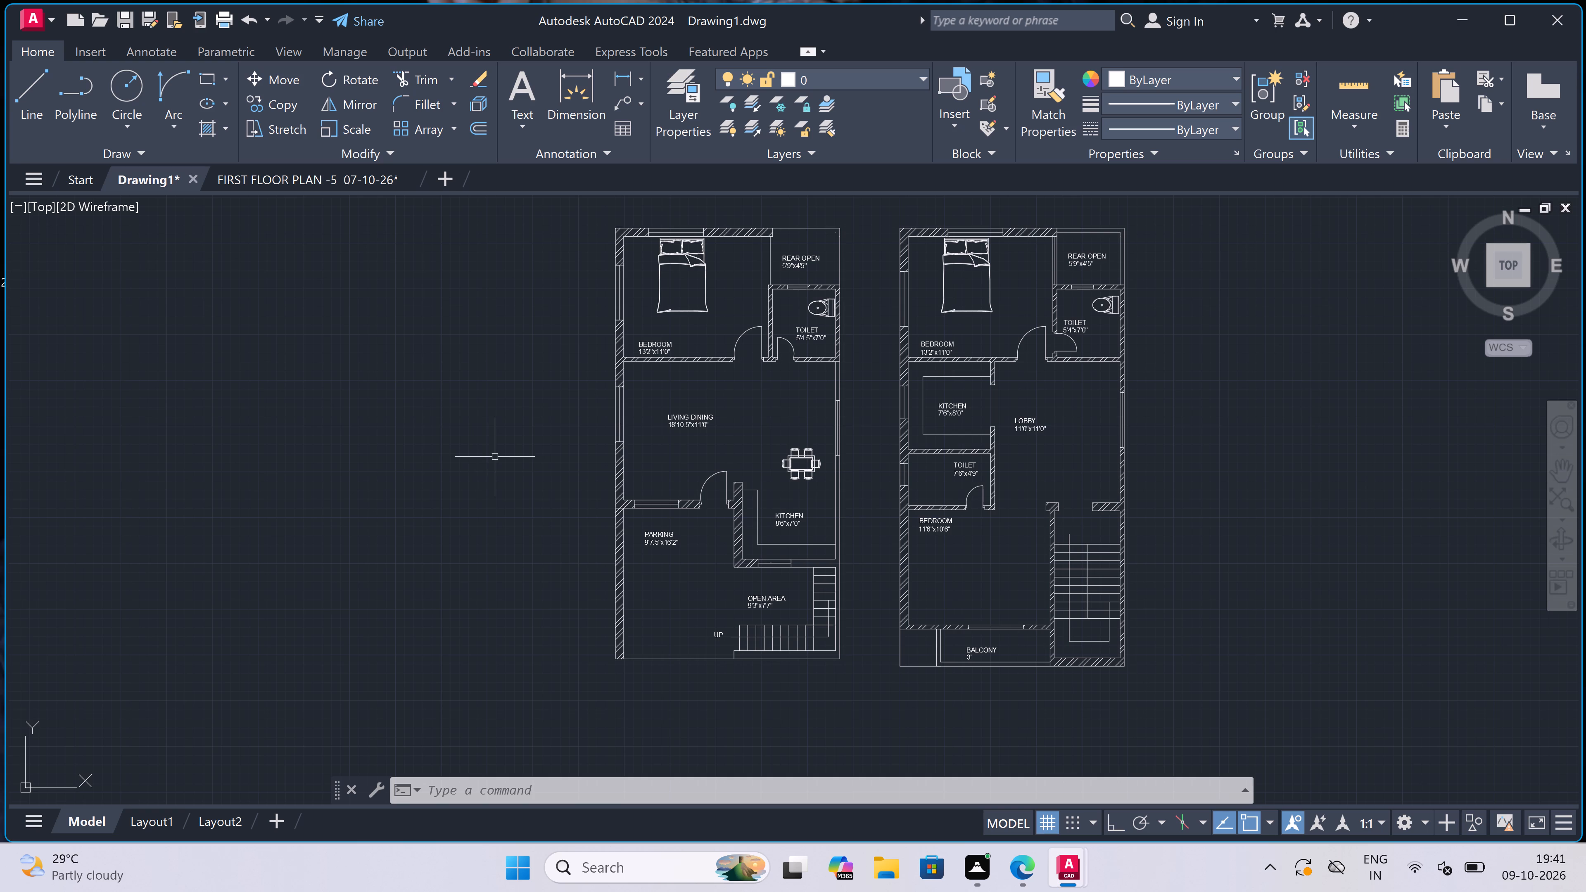
scroll(692, 419, up, 1)
click(687, 415)
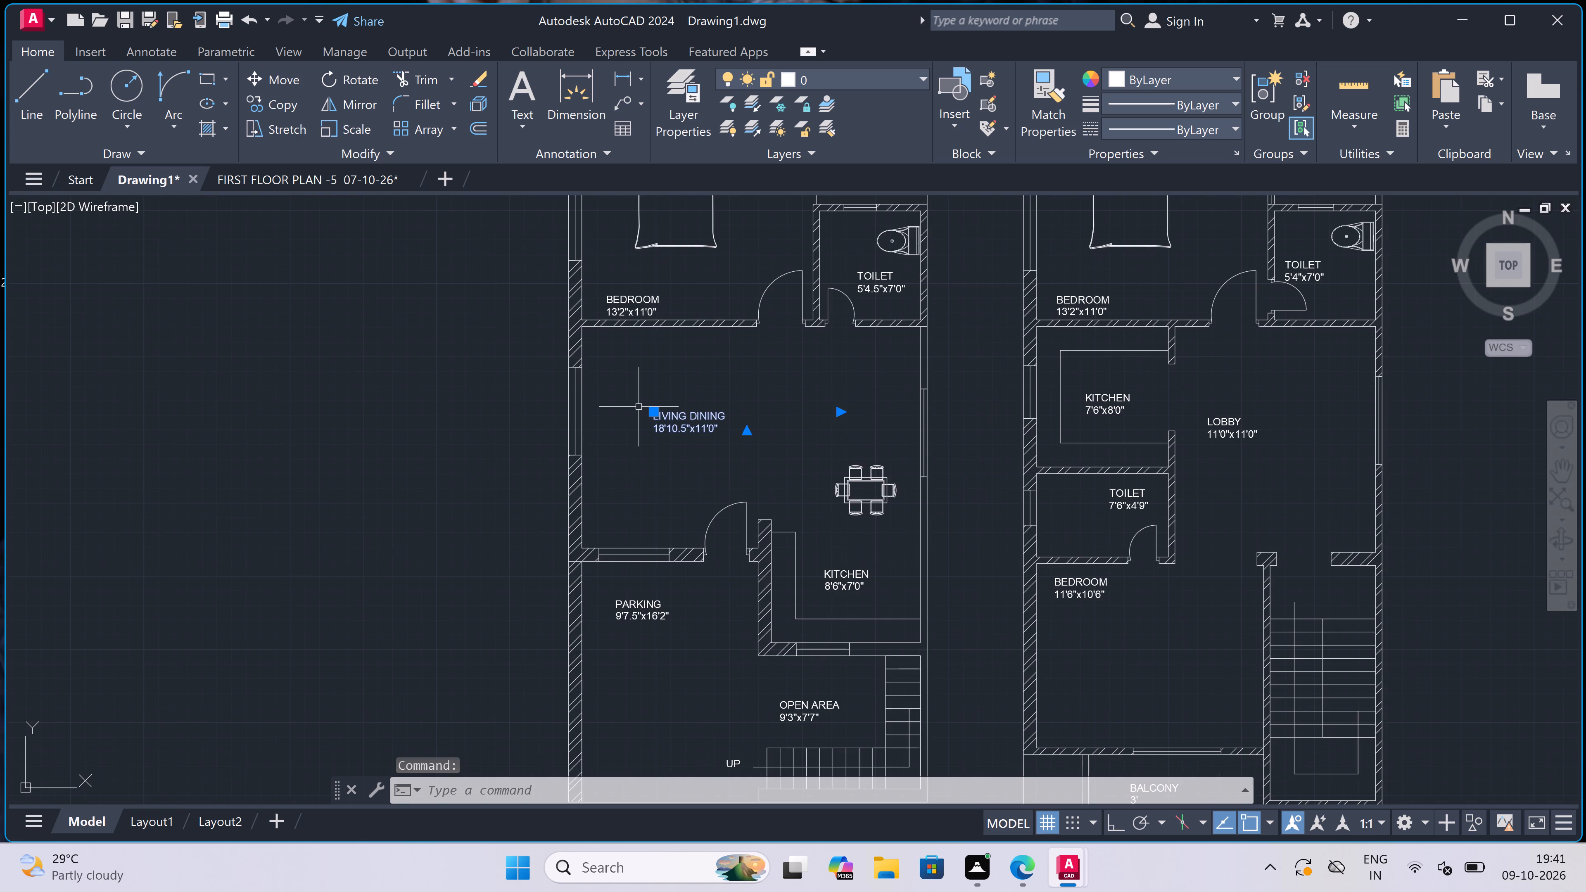
click(651, 409)
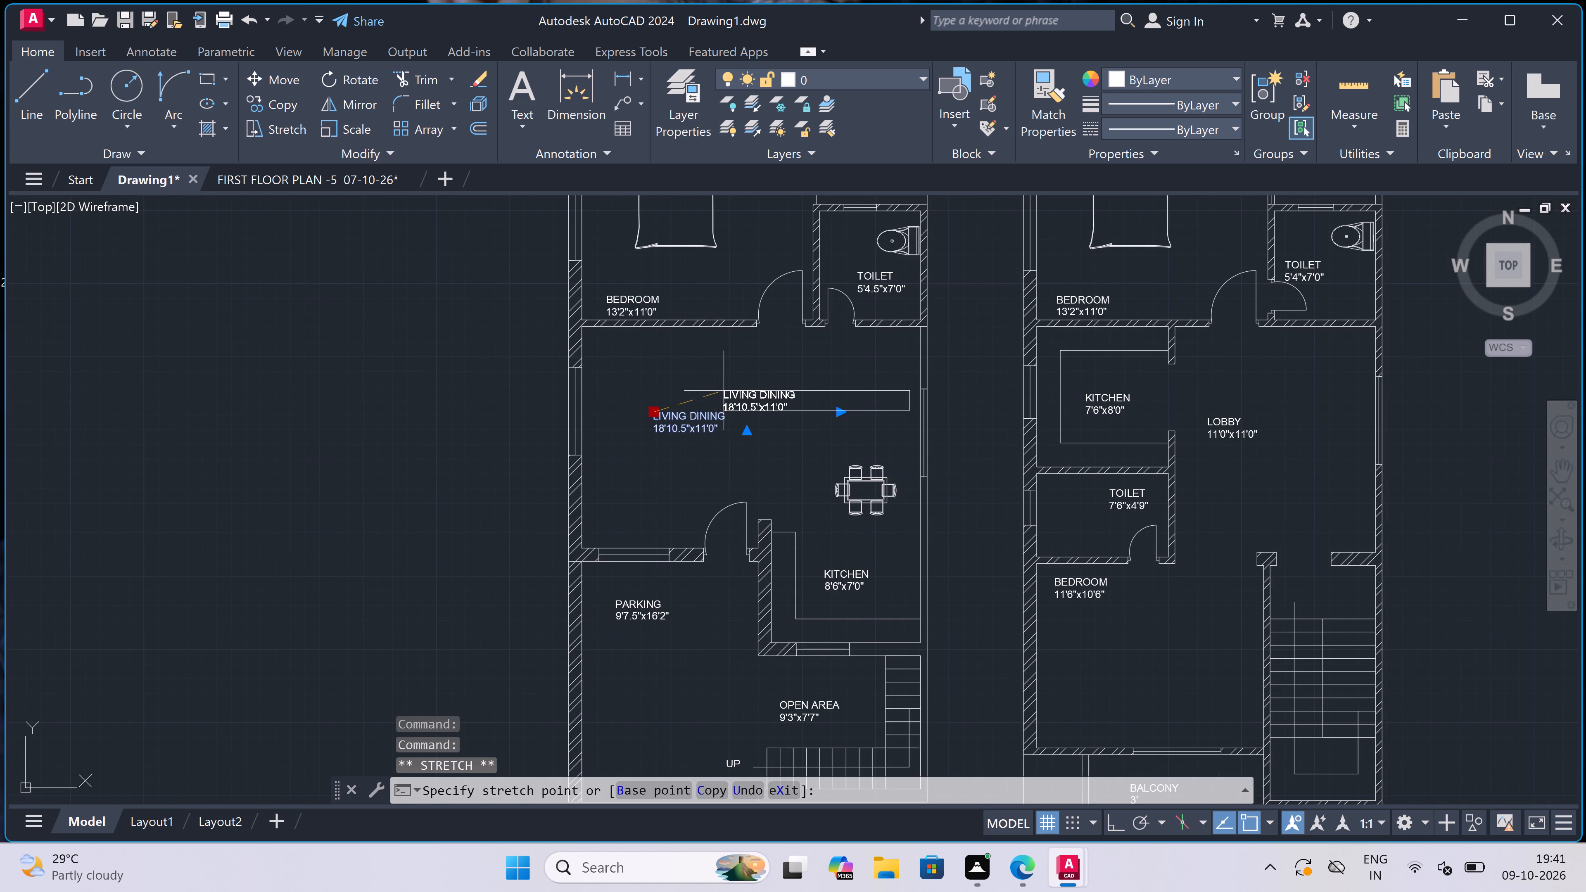
click(724, 391)
key(Escape)
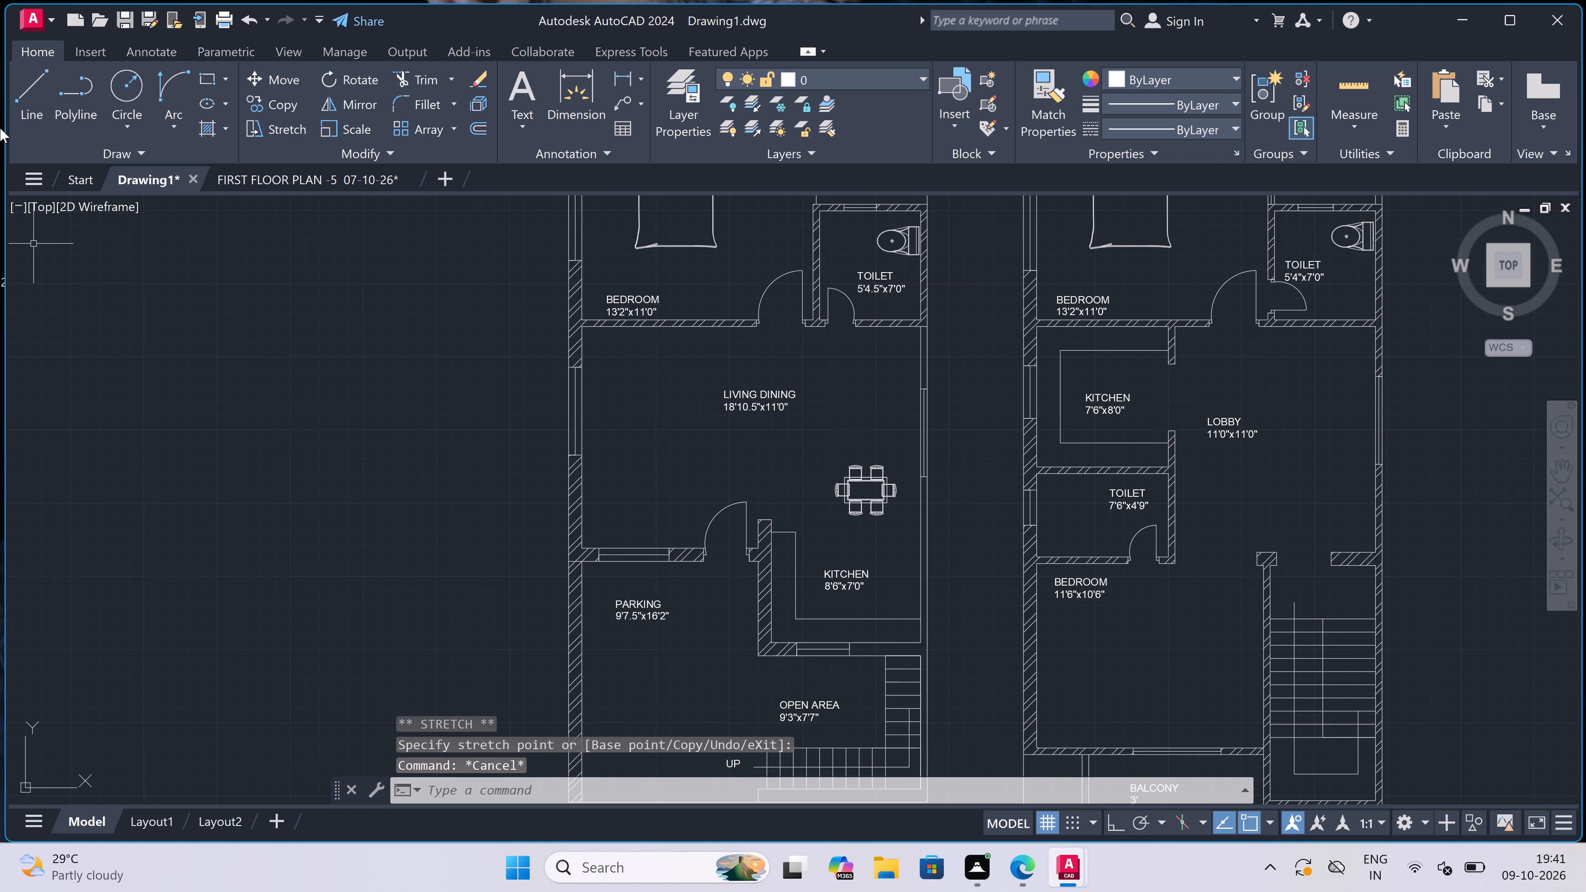
Open the recent drawing living_room_furniture (1).dwg and copy the three-seat sofa set with two armchairs, round side tables and oval table.
click(34, 14)
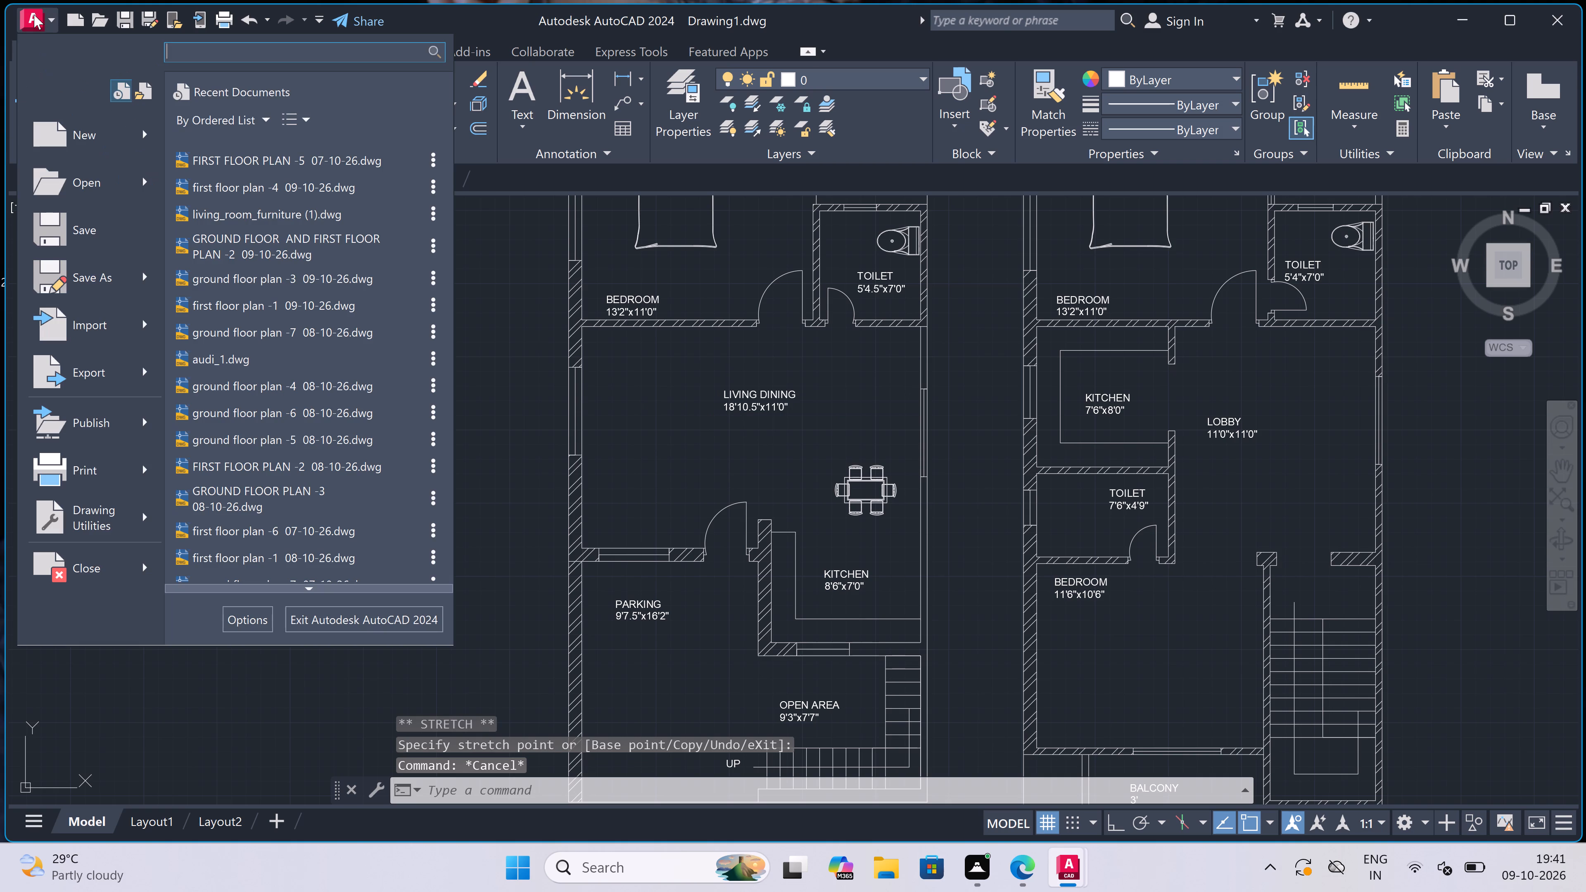
double_click(268, 210)
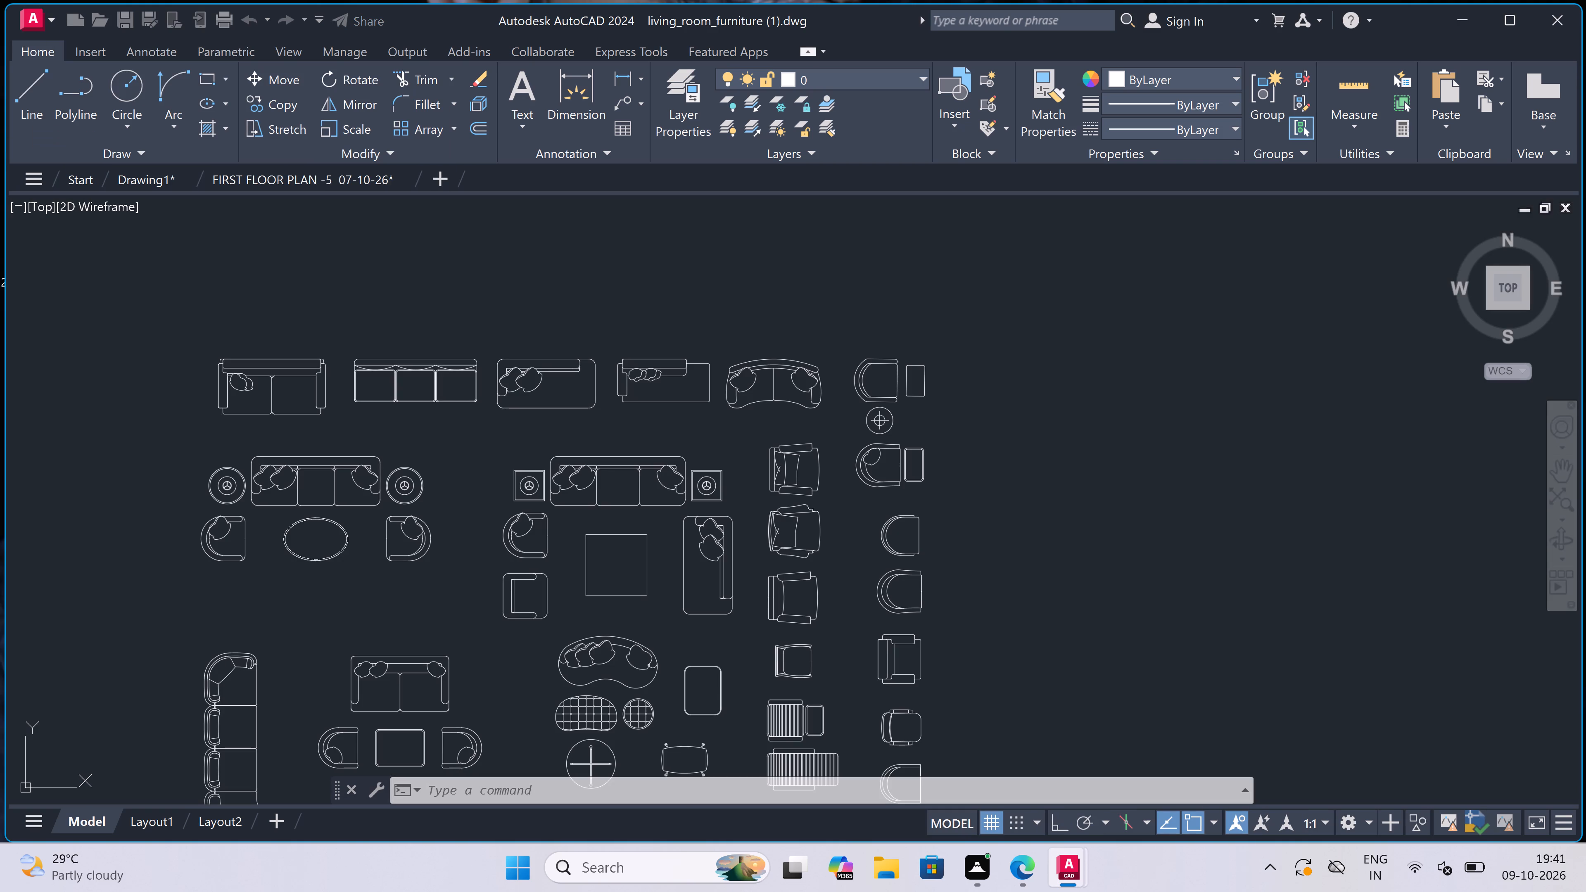
click(450, 444)
click(157, 587)
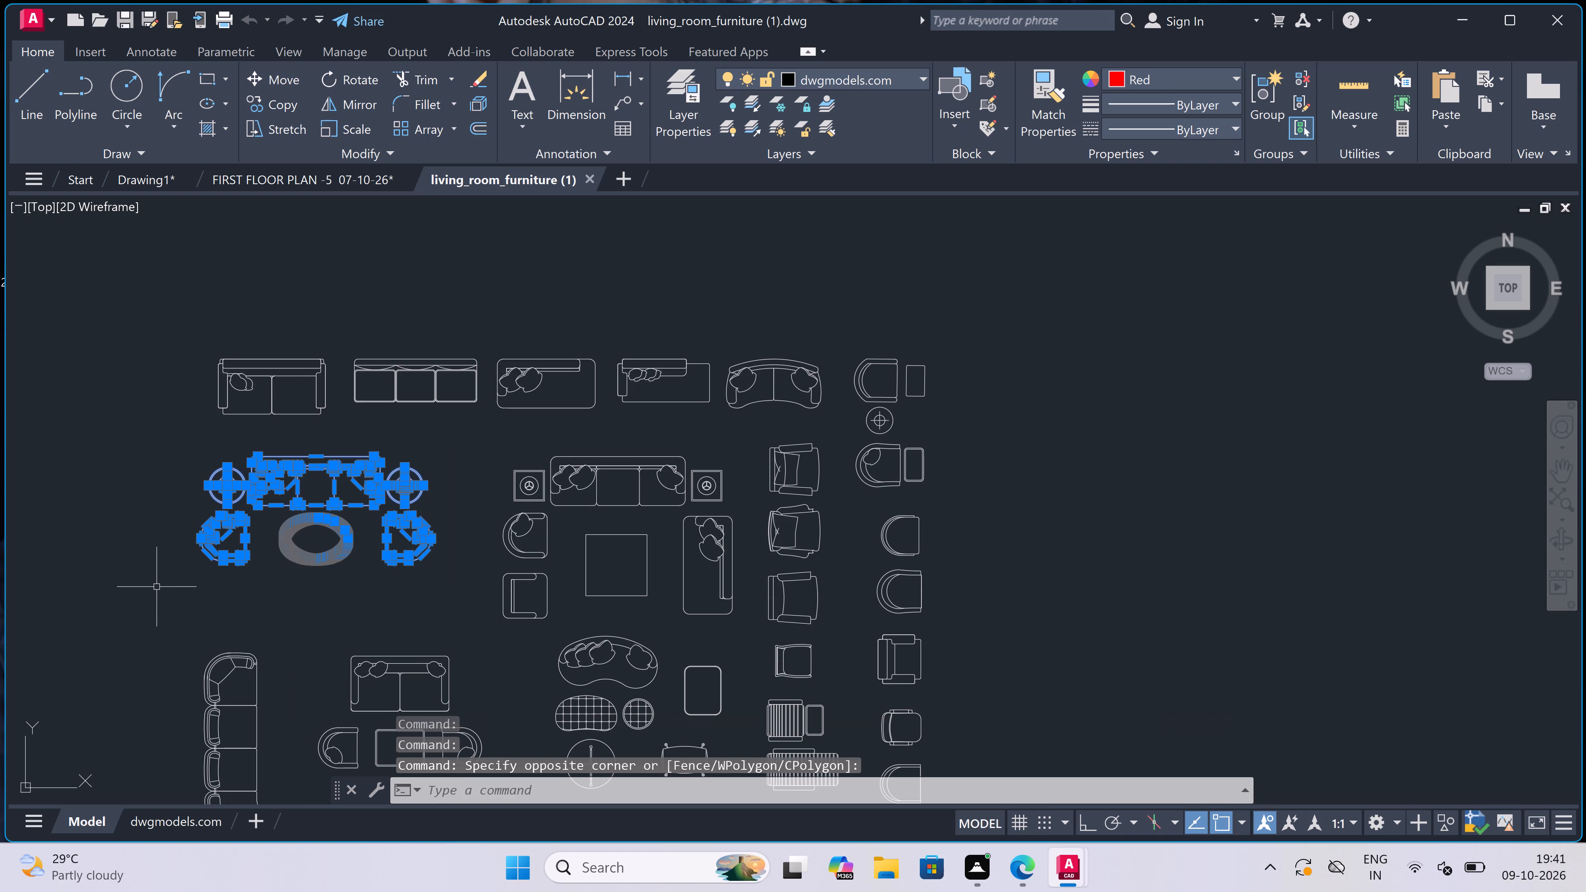
key(ctrl+c)
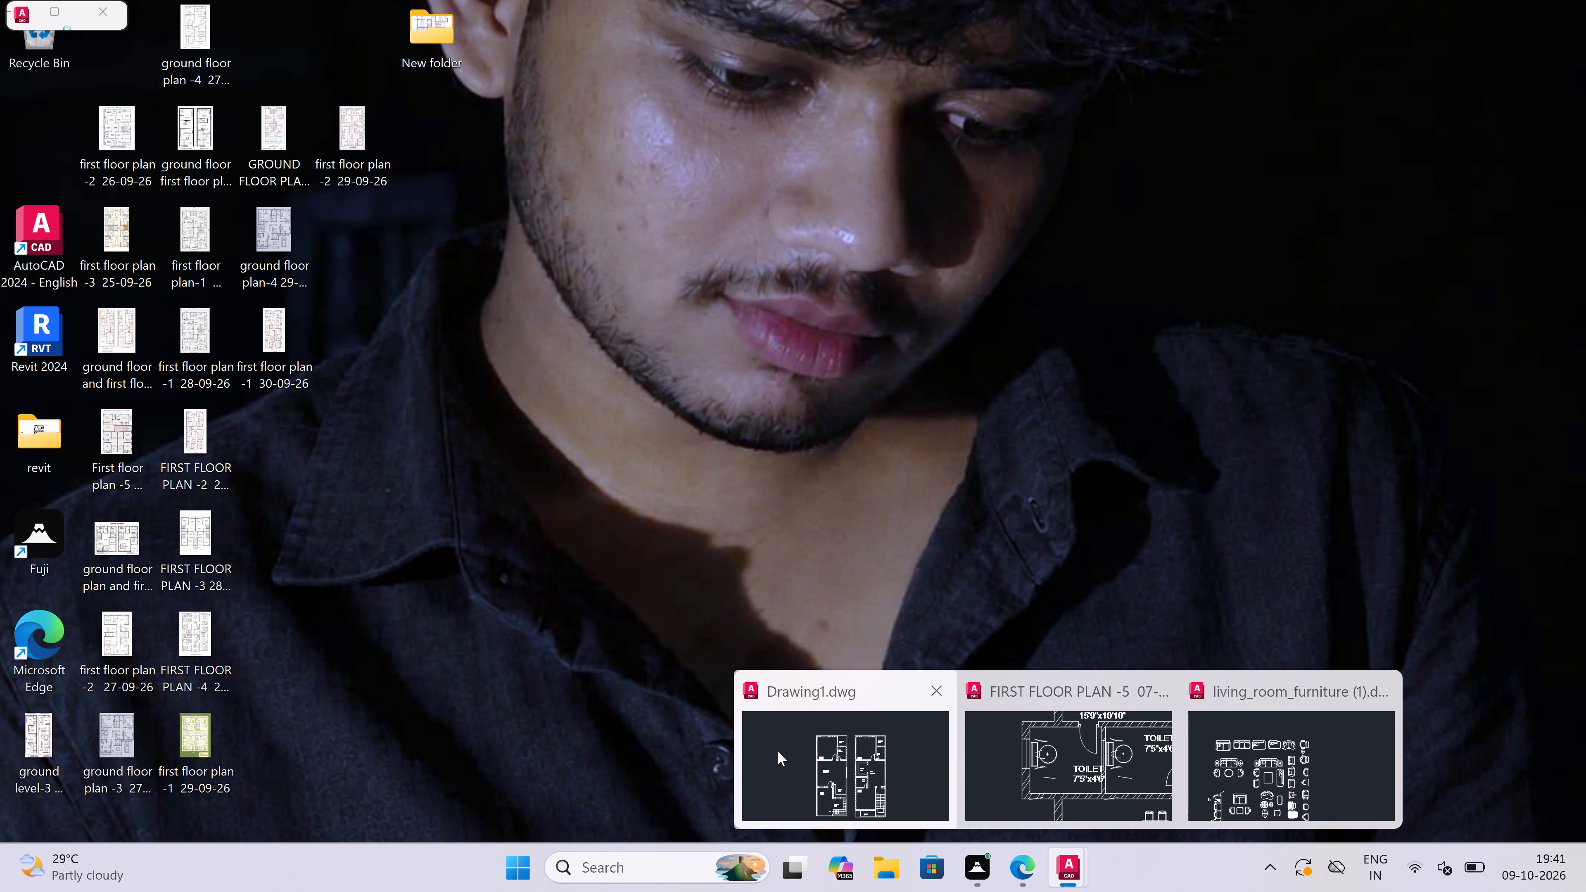
Switch to Drawing1.dwg and paste the copied sofa set in the empty space east of the floor plans.
click(779, 751)
key(ctrl+v)
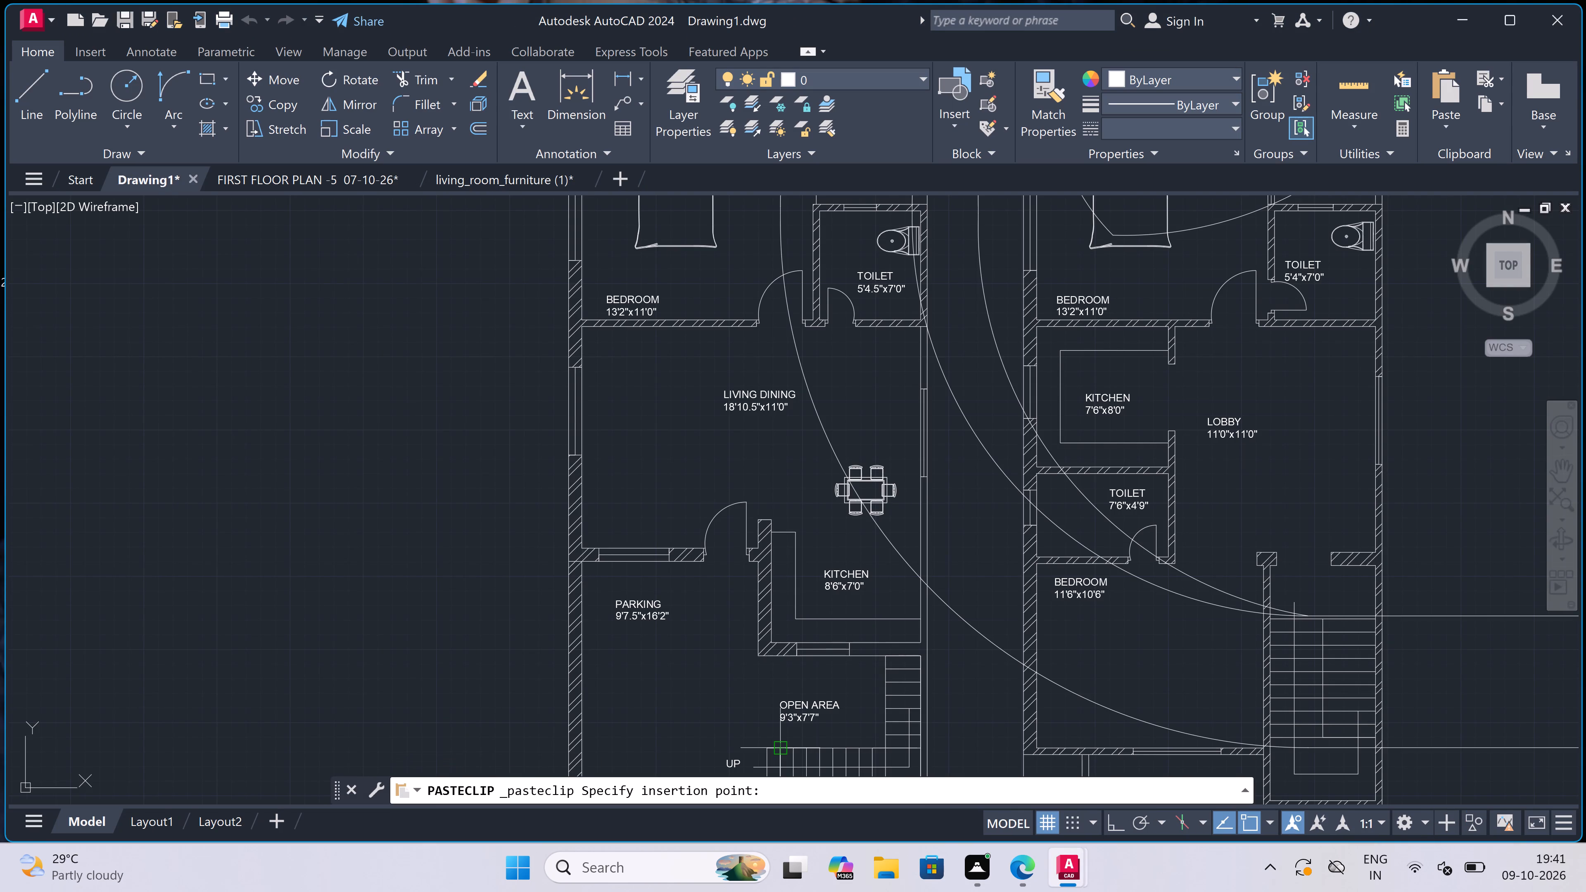
scroll(633, 596, down, 2)
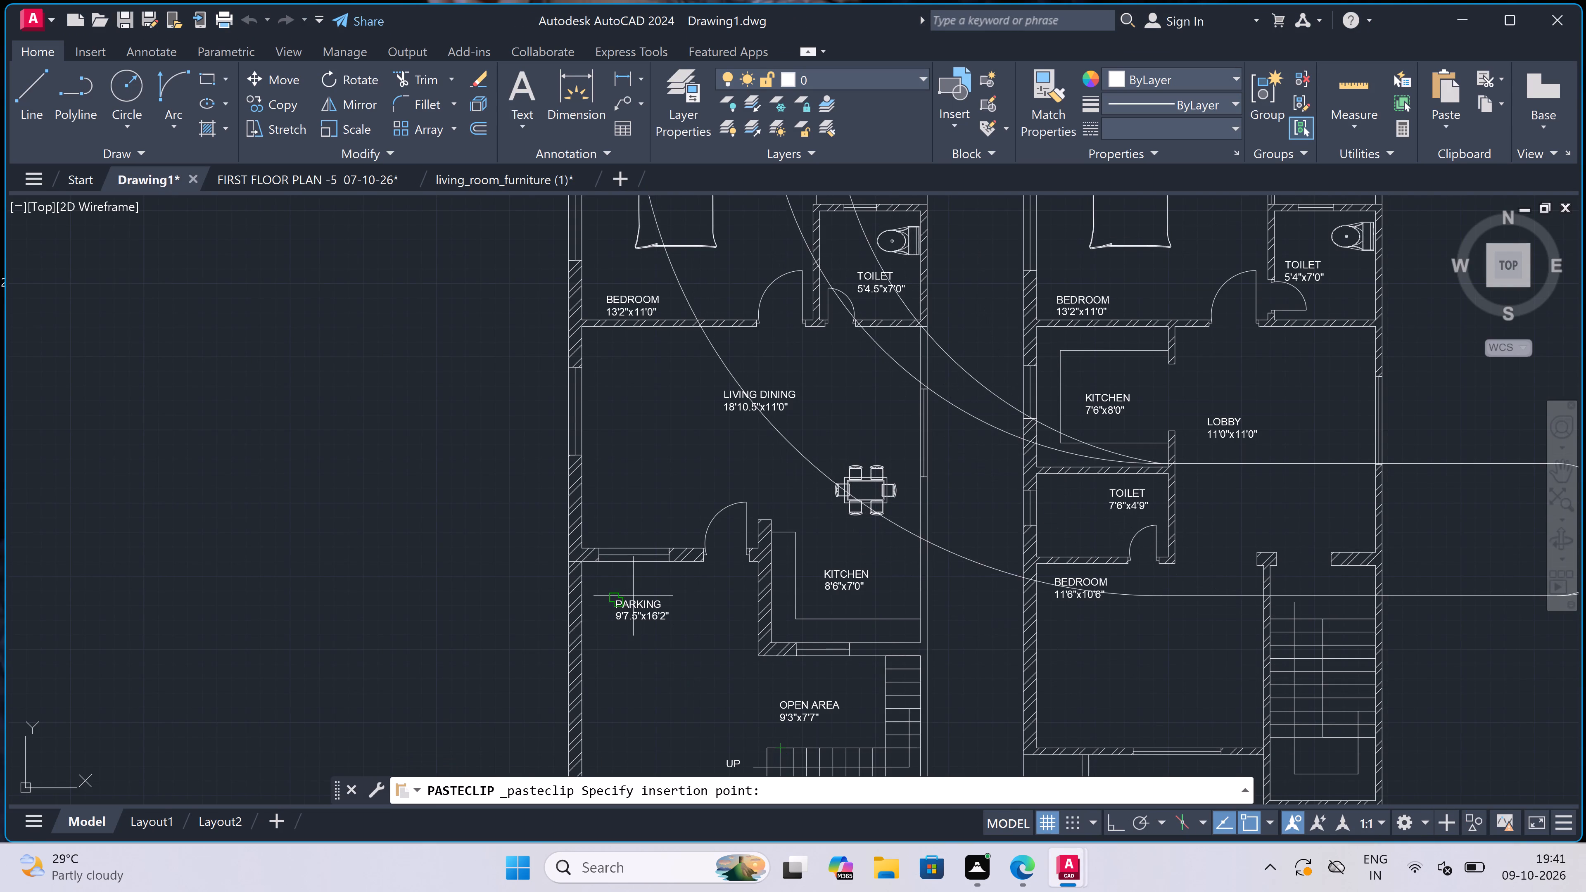
scroll(633, 596, down, 6)
scroll(734, 633, up, 2)
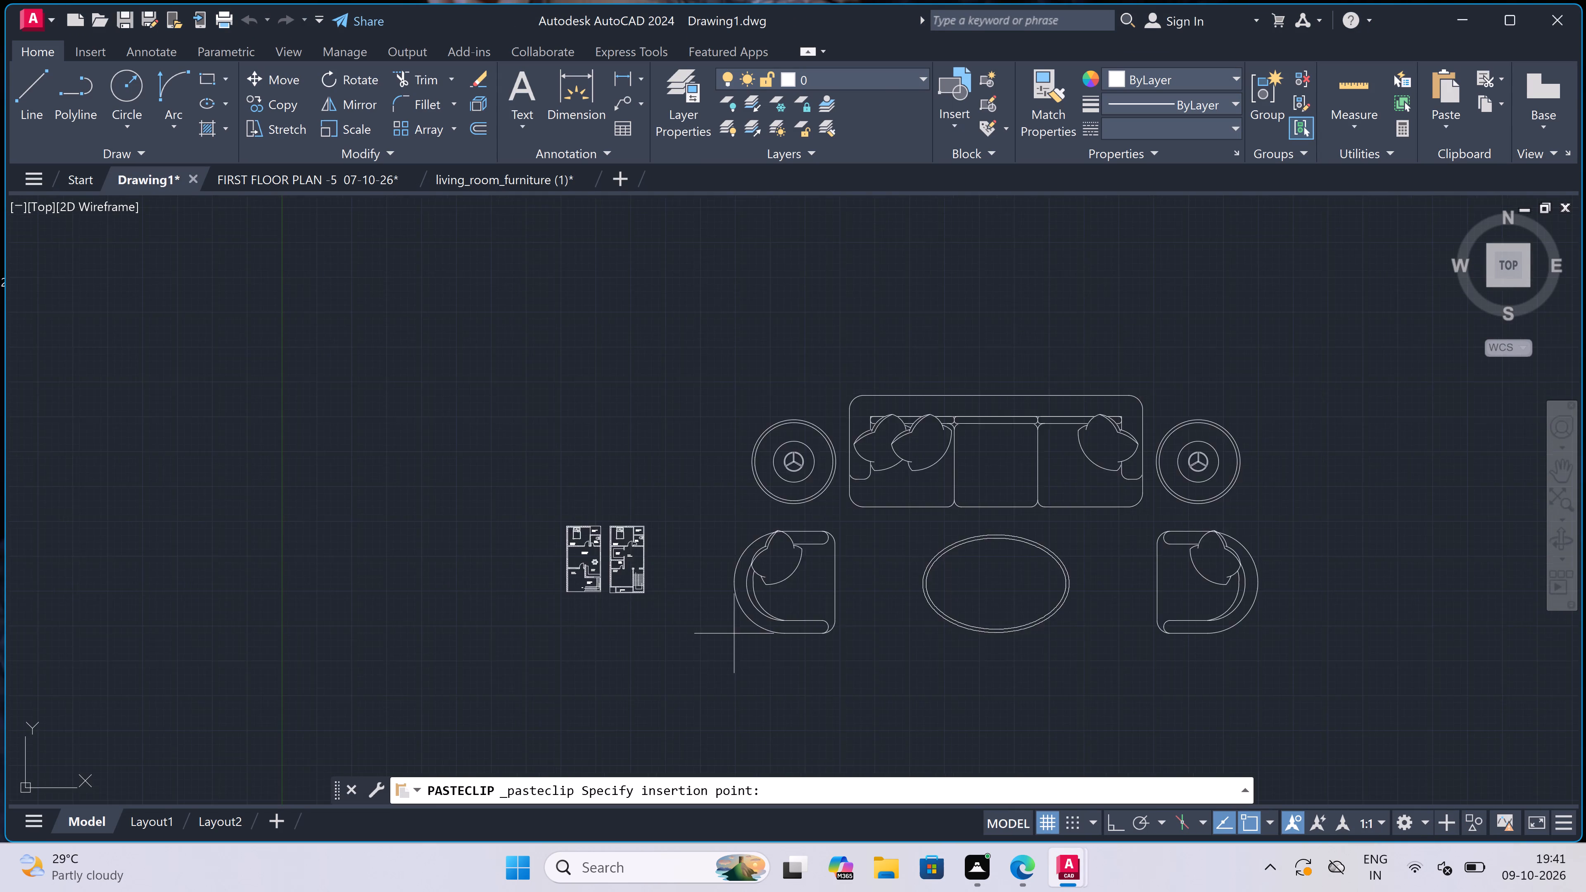
click(735, 632)
Scale the whole pasted sofa set down freehand from a base point on the sofa to a small fraction of its size.
scroll(546, 606, down, 4)
scroll(626, 638, up, 2)
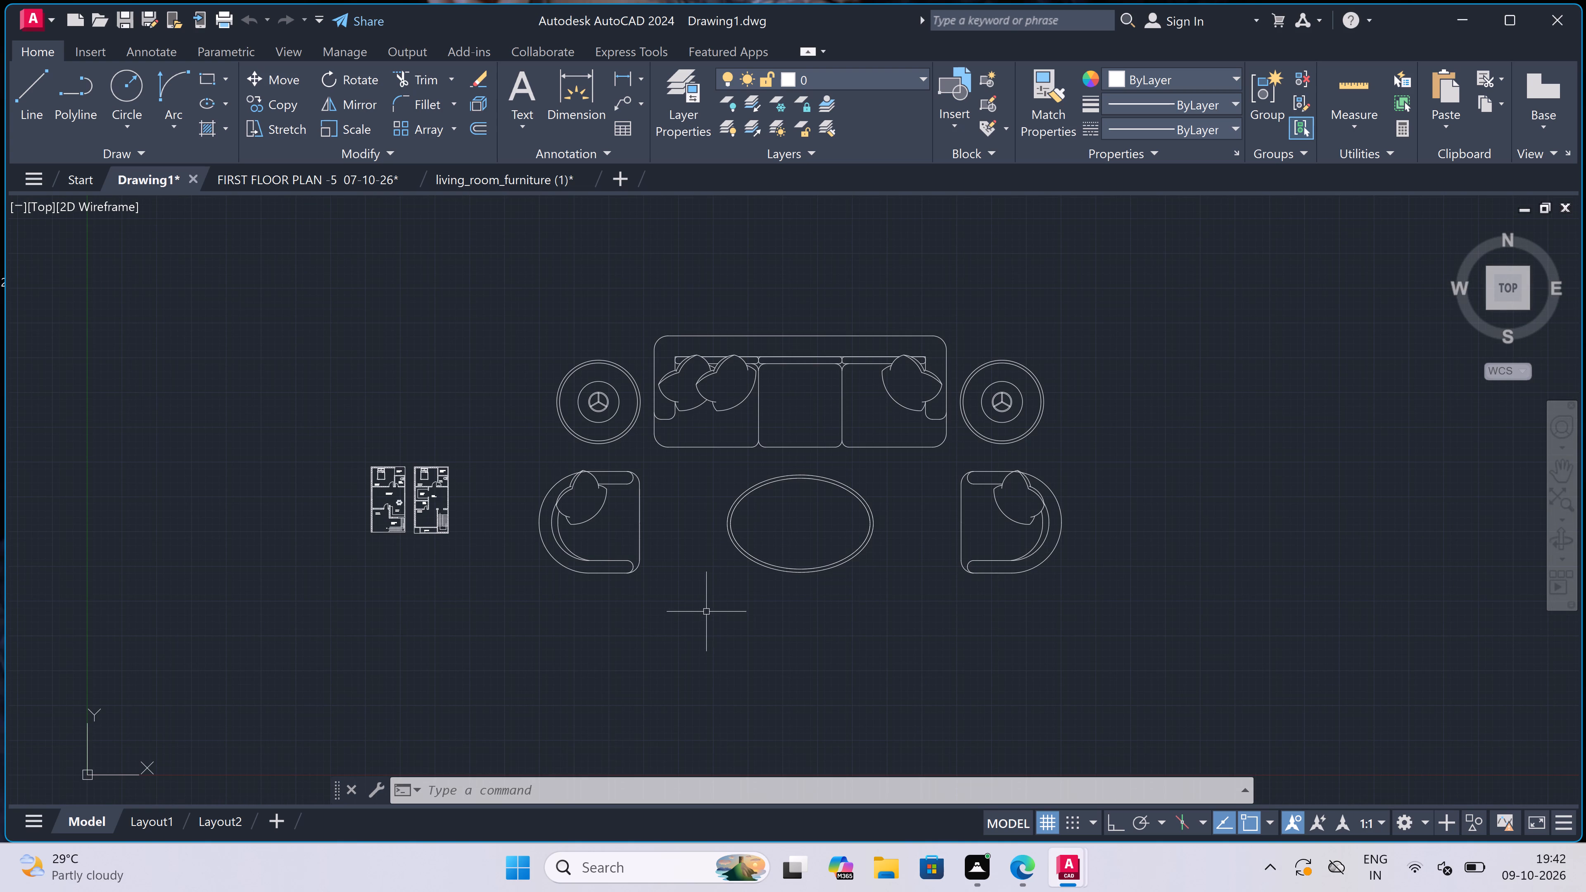
click(1149, 299)
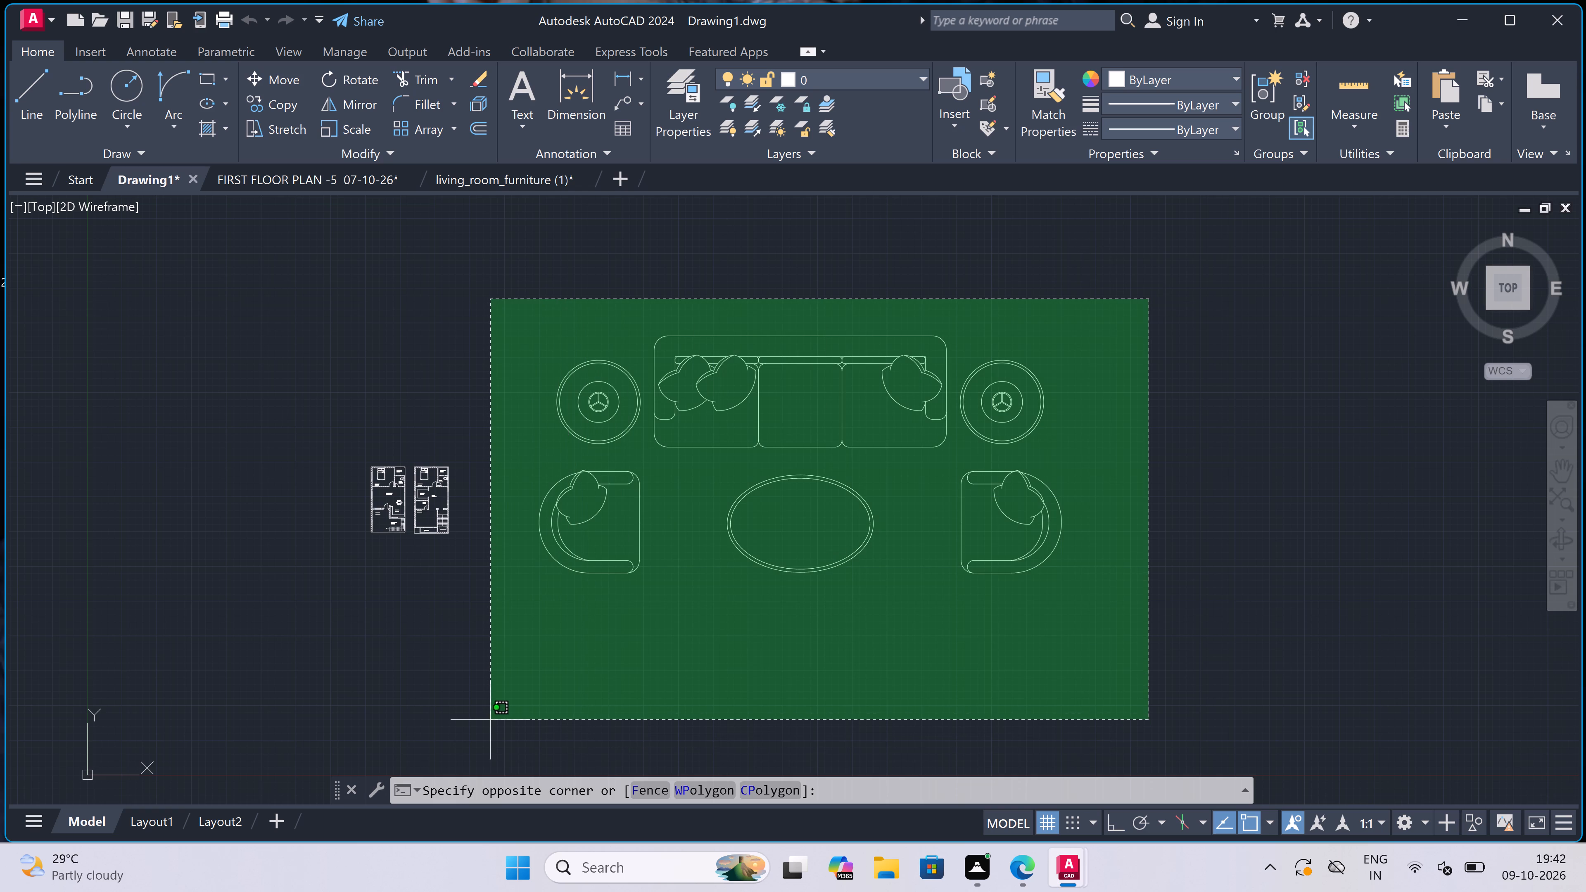
click(499, 694)
click(334, 125)
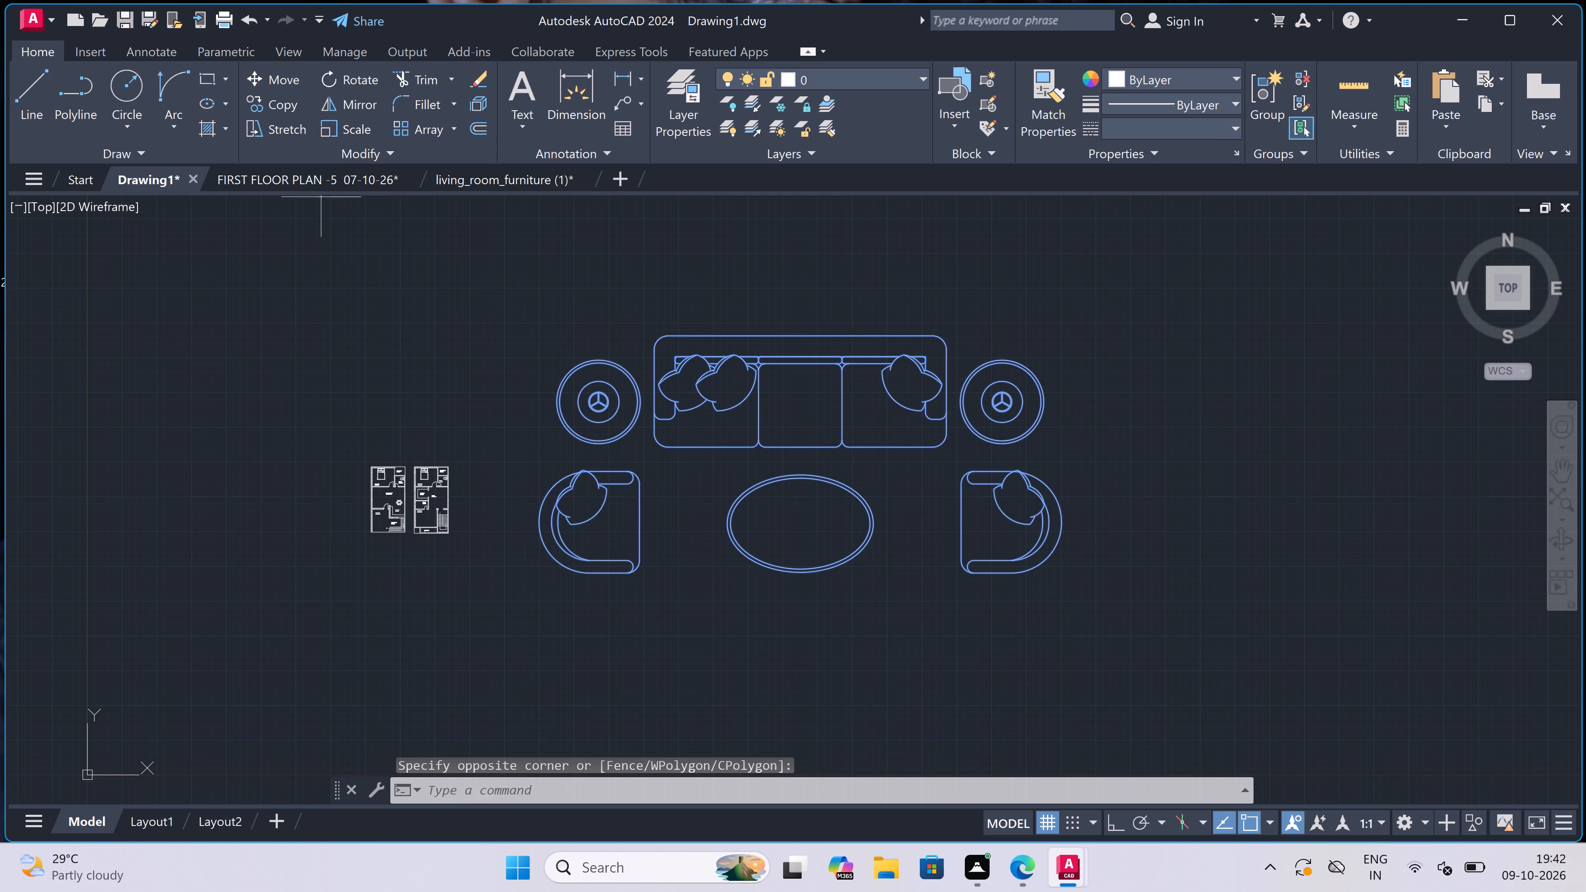
click(653, 412)
scroll(665, 389, up, 2)
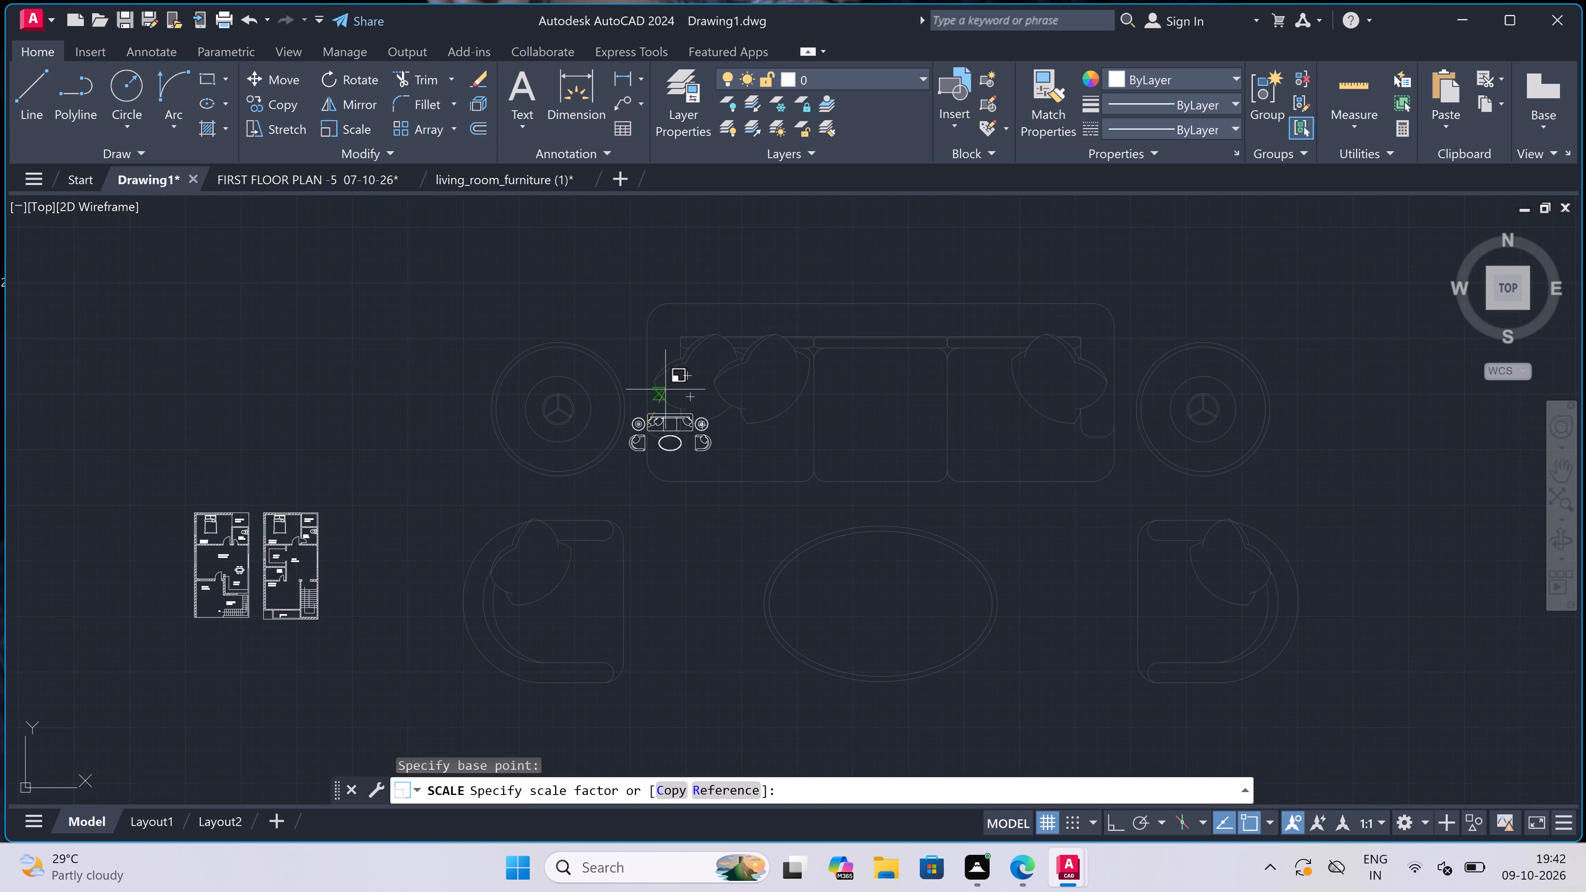
scroll(665, 389, up, 1)
scroll(645, 543, up, 3)
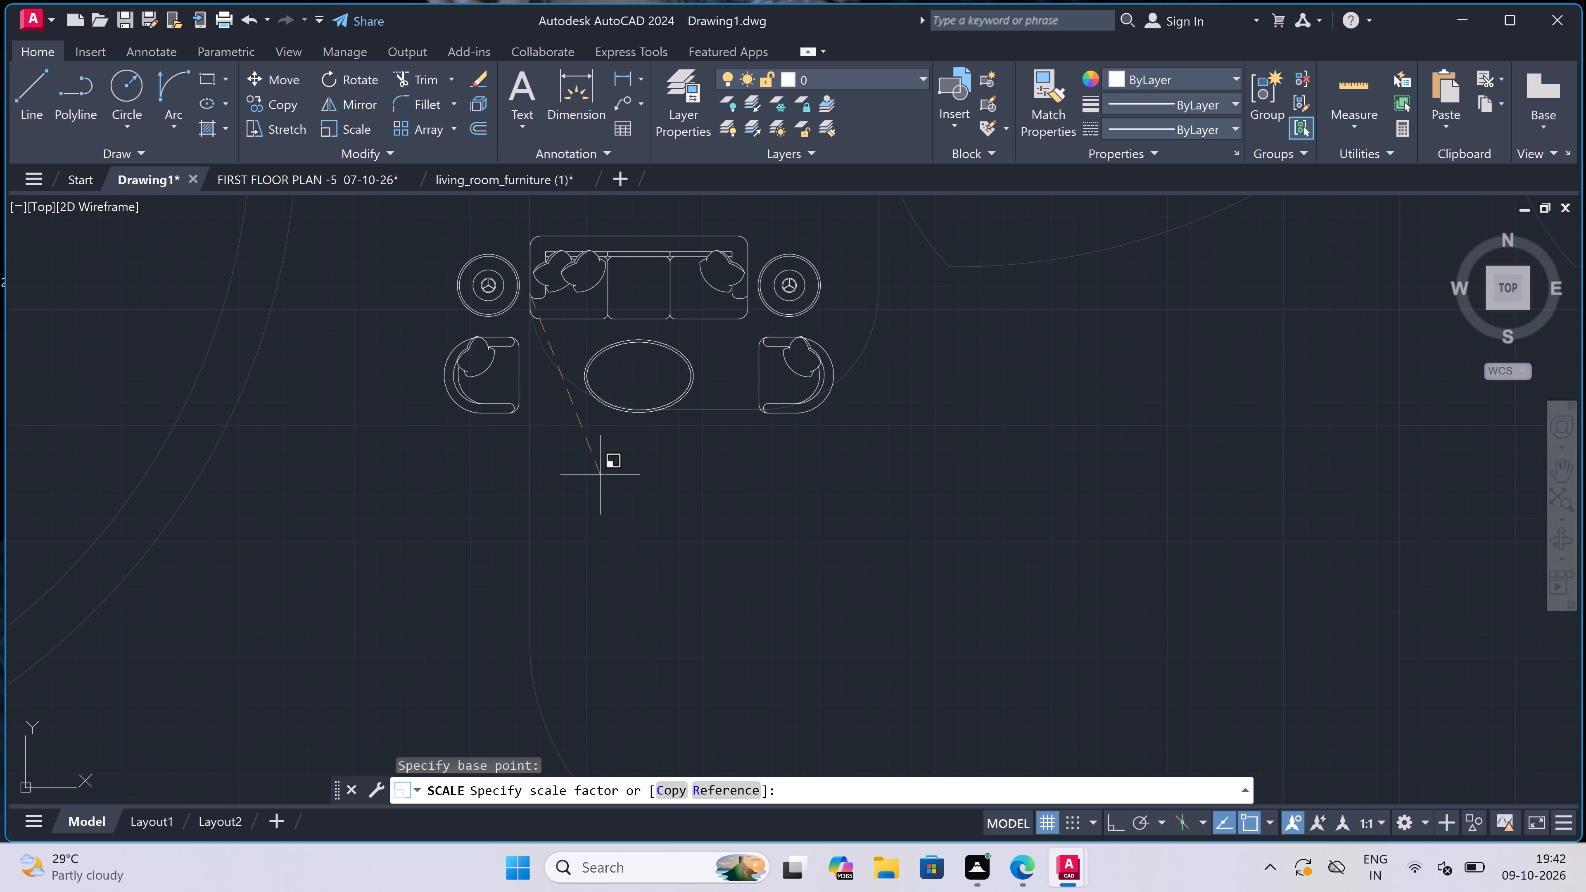
click(582, 439)
Move the reduced sofa set by the sofa's middle to just outside the east wall of the lobby plan.
scroll(582, 439, down, 4)
scroll(570, 412, up, 3)
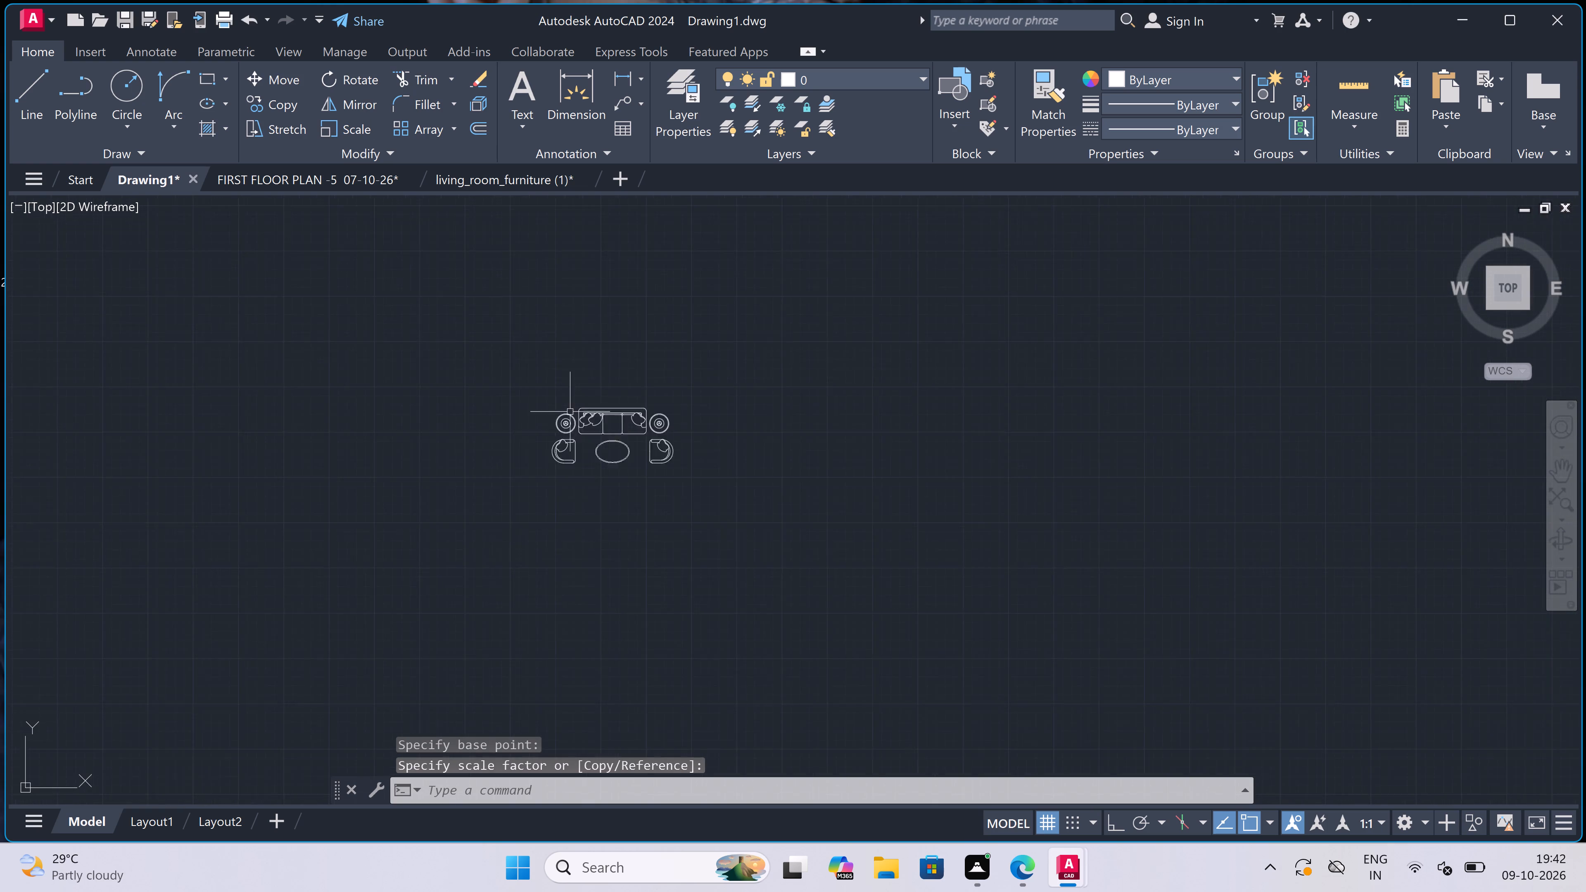
scroll(570, 412, up, 1)
drag(976, 346, 972, 350)
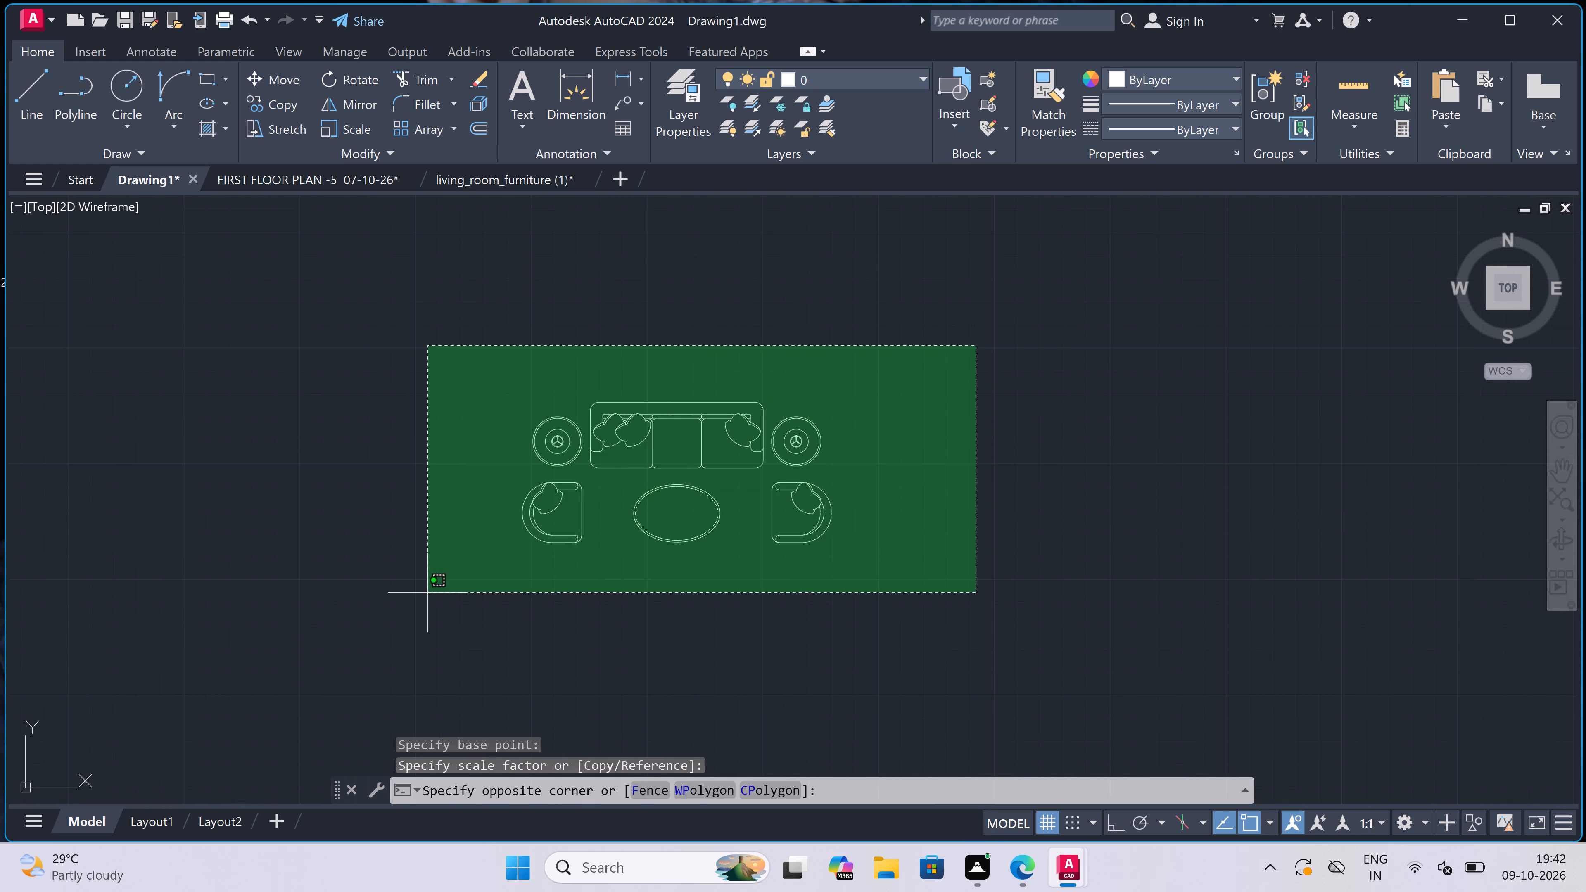
click(427, 593)
click(288, 78)
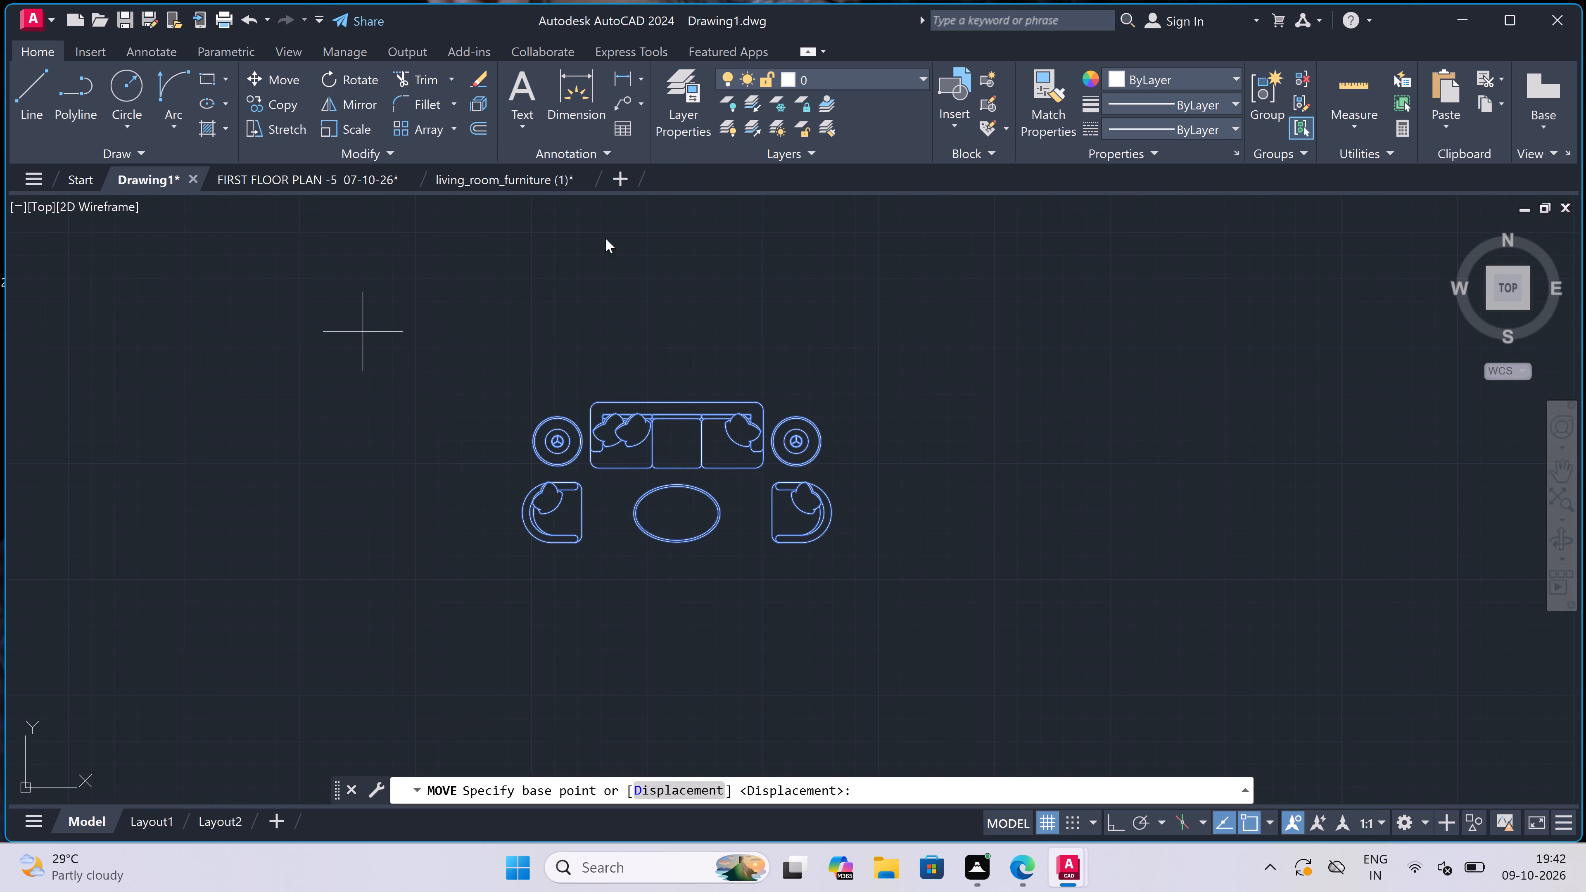
click(681, 442)
scroll(748, 414, down, 7)
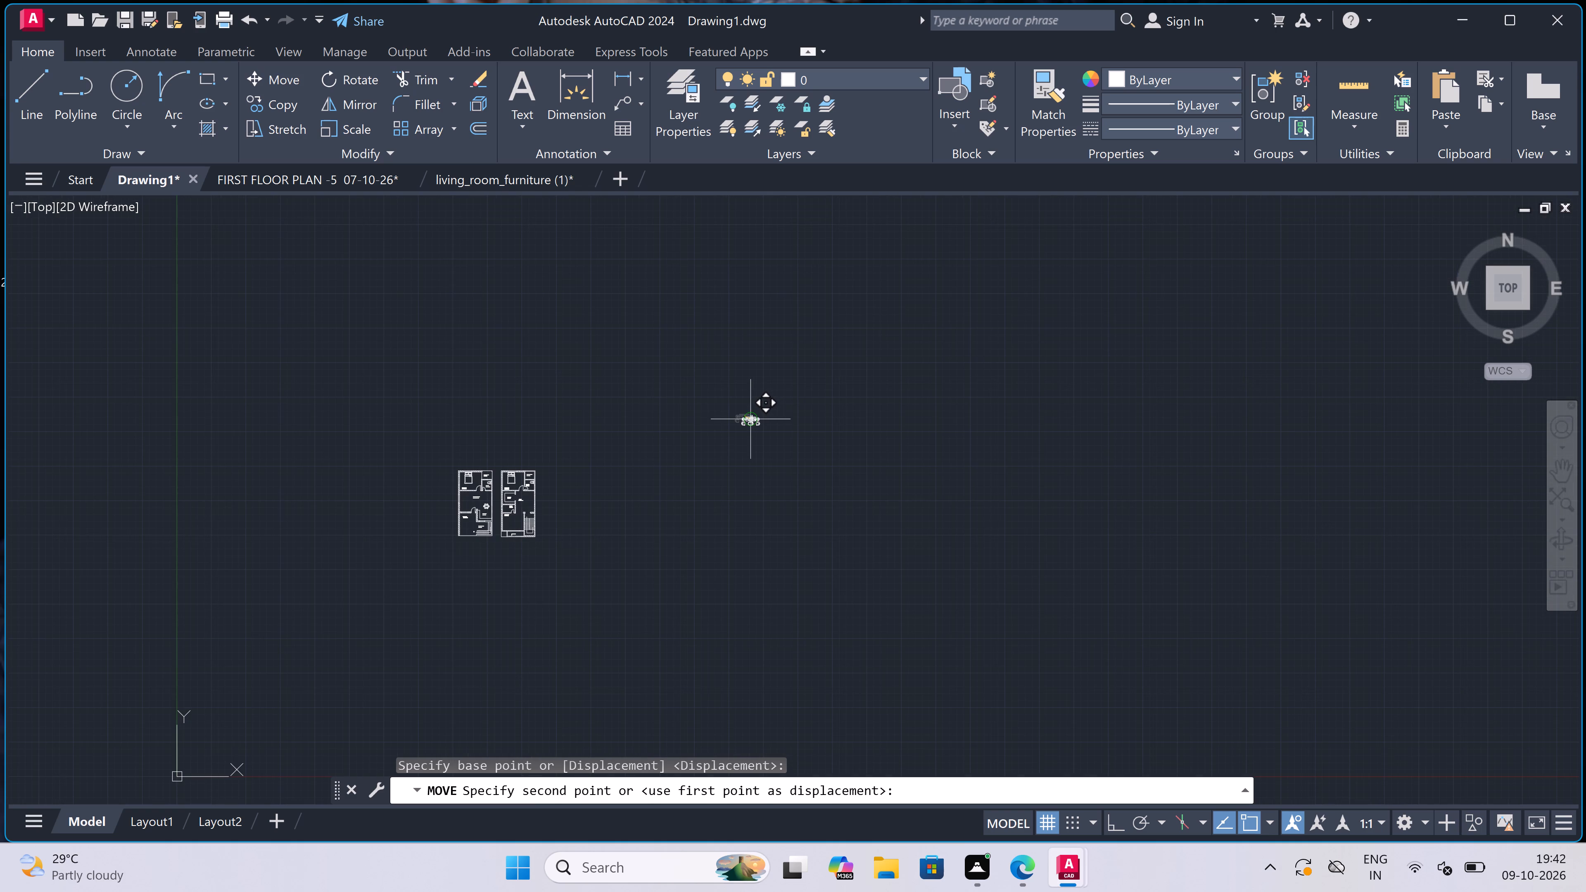
scroll(491, 583, up, 3)
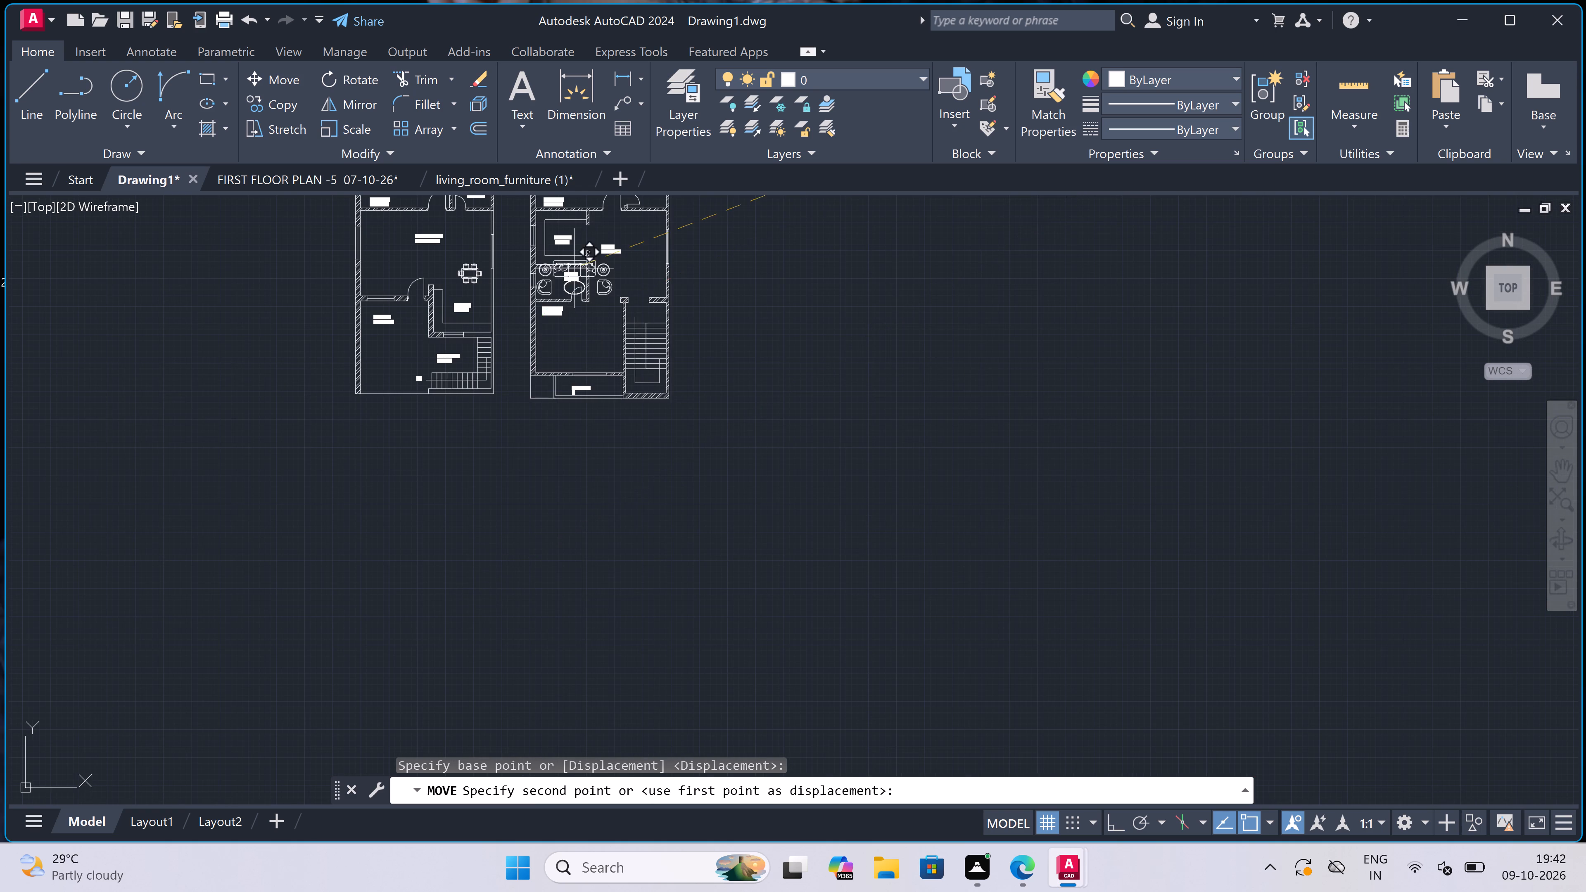
scroll(608, 229, down, 2)
scroll(669, 422, down, 2)
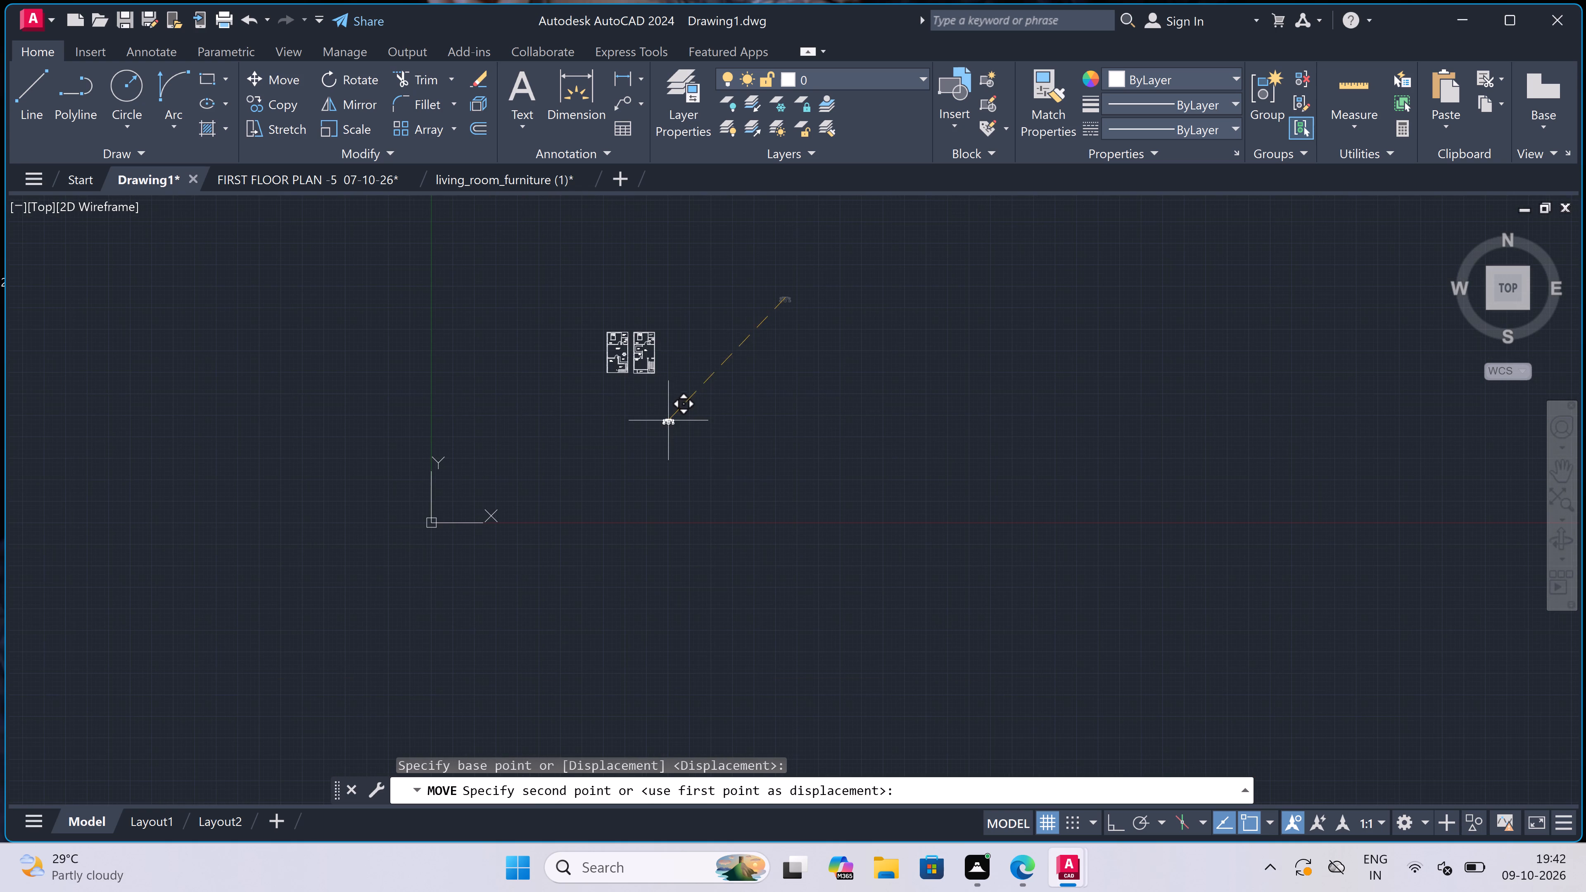
scroll(658, 355, up, 4)
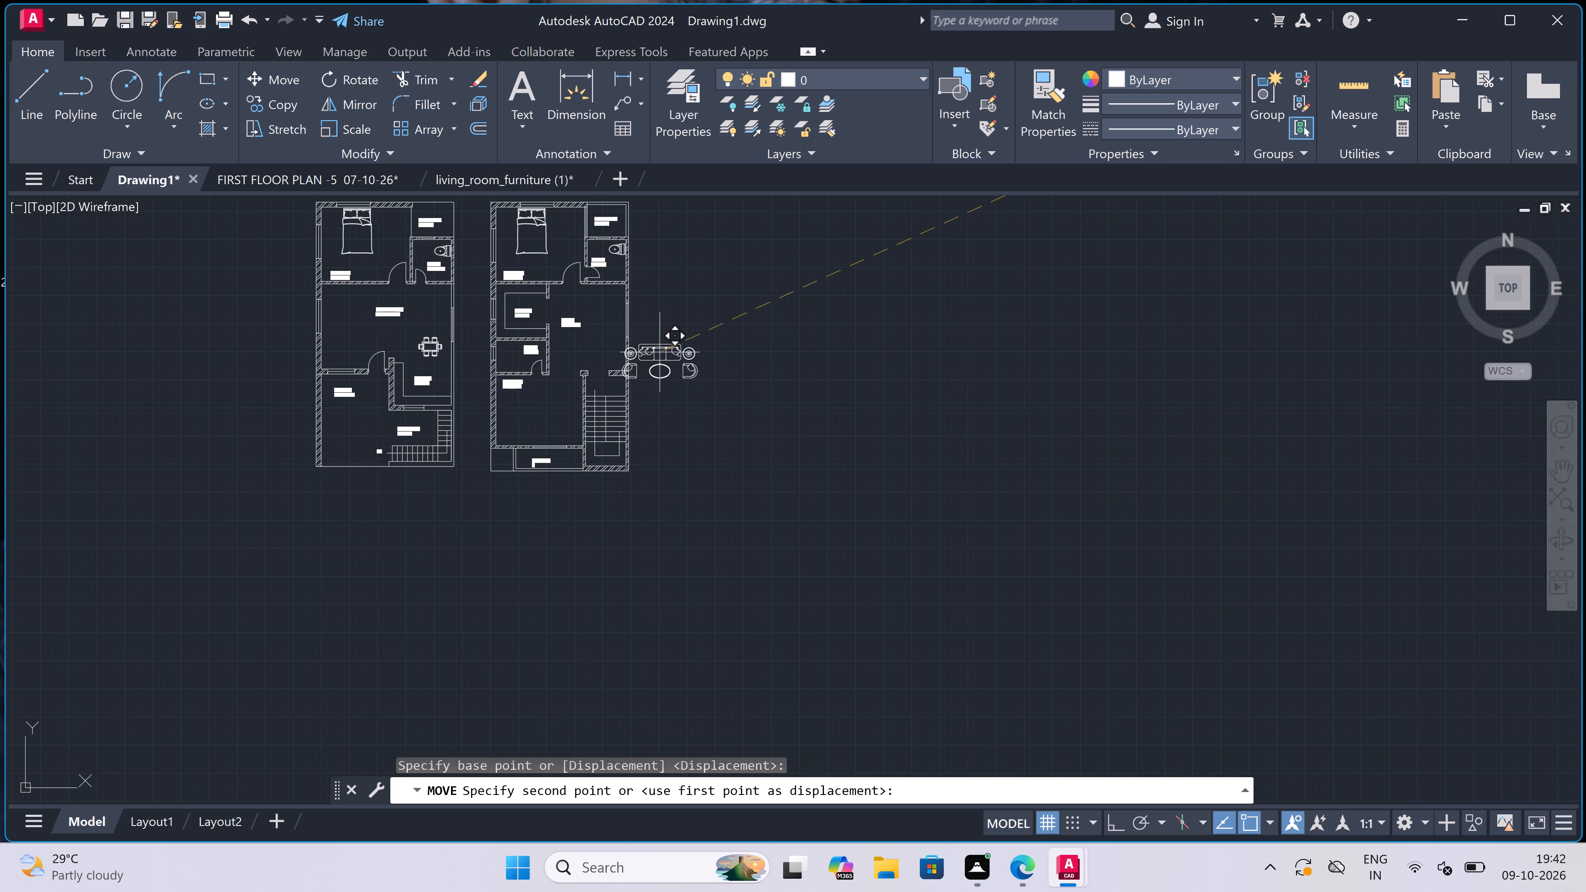
scroll(671, 311, up, 3)
click(704, 356)
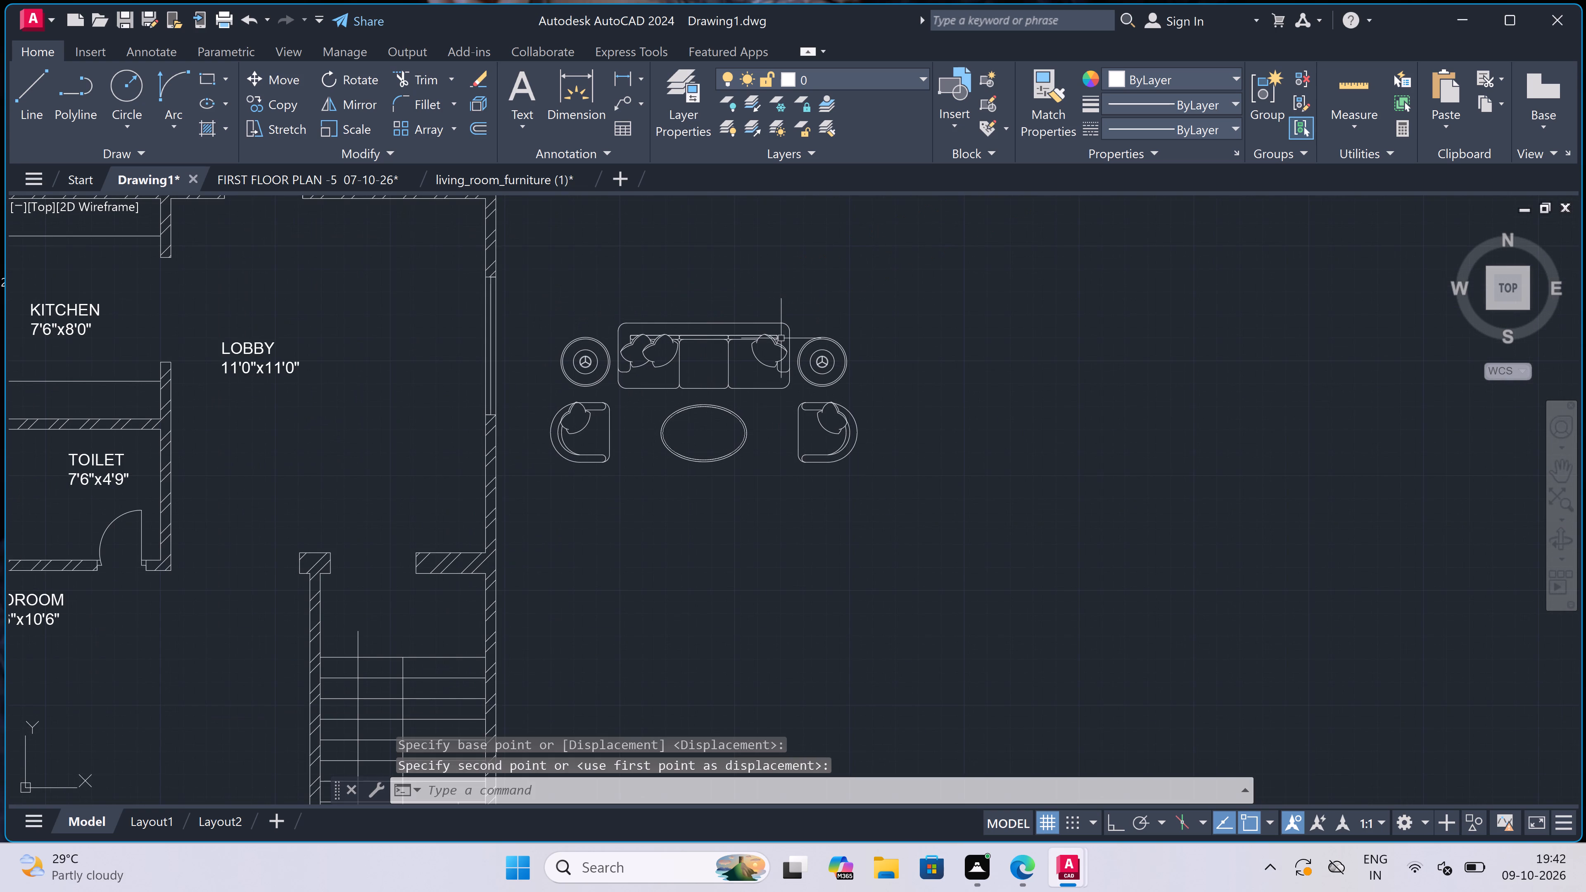
Scale the whole sofa set down freehand from the oval table to a little over half its size.
click(891, 313)
click(536, 553)
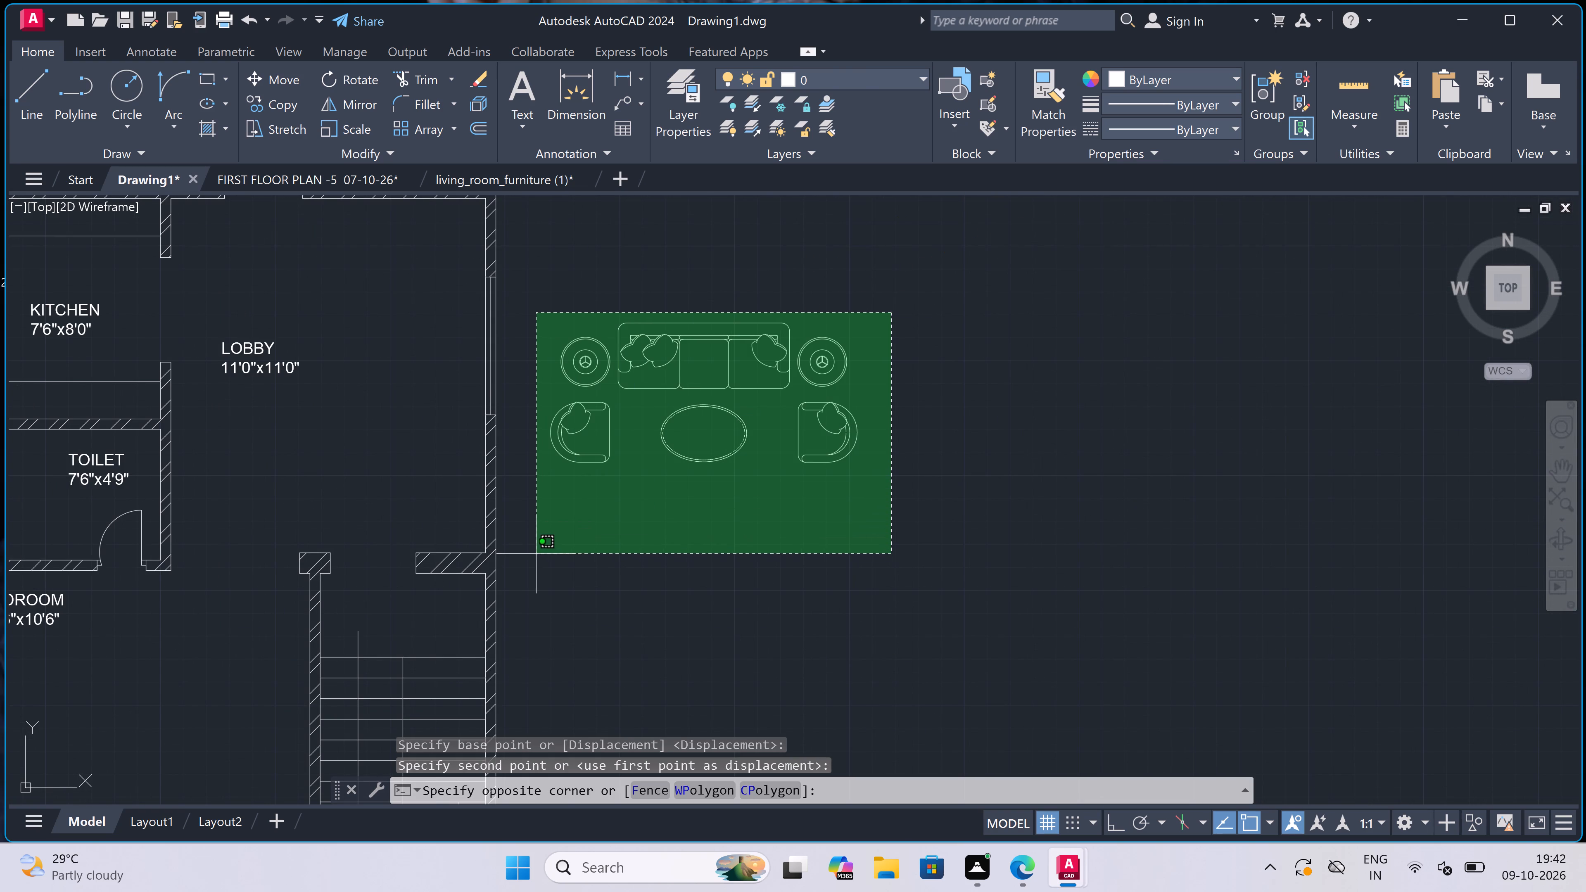
click(350, 123)
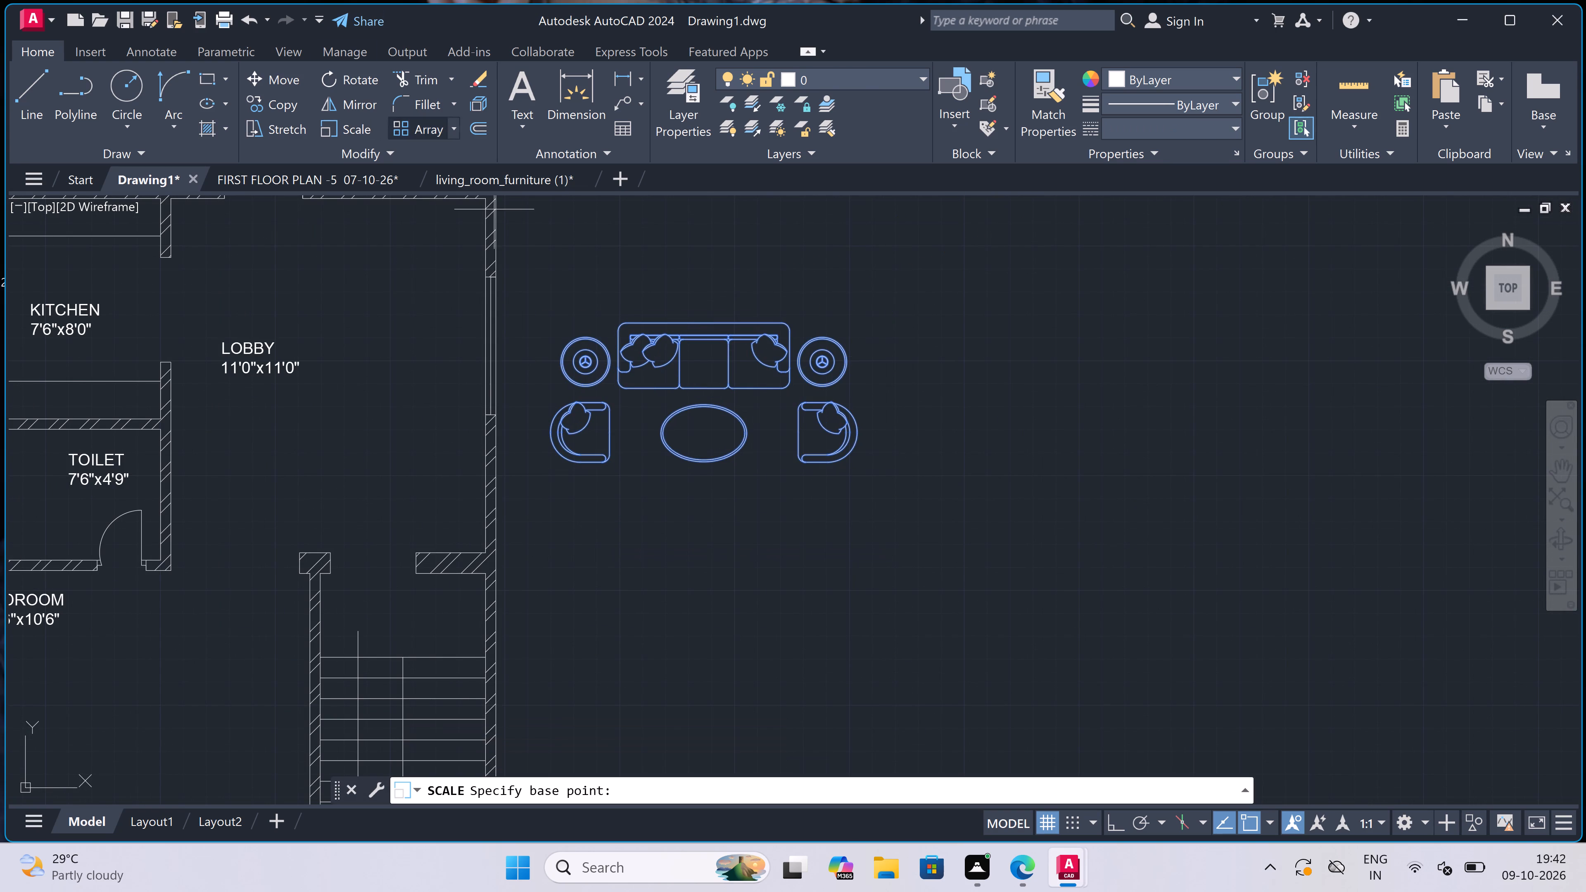
click(705, 429)
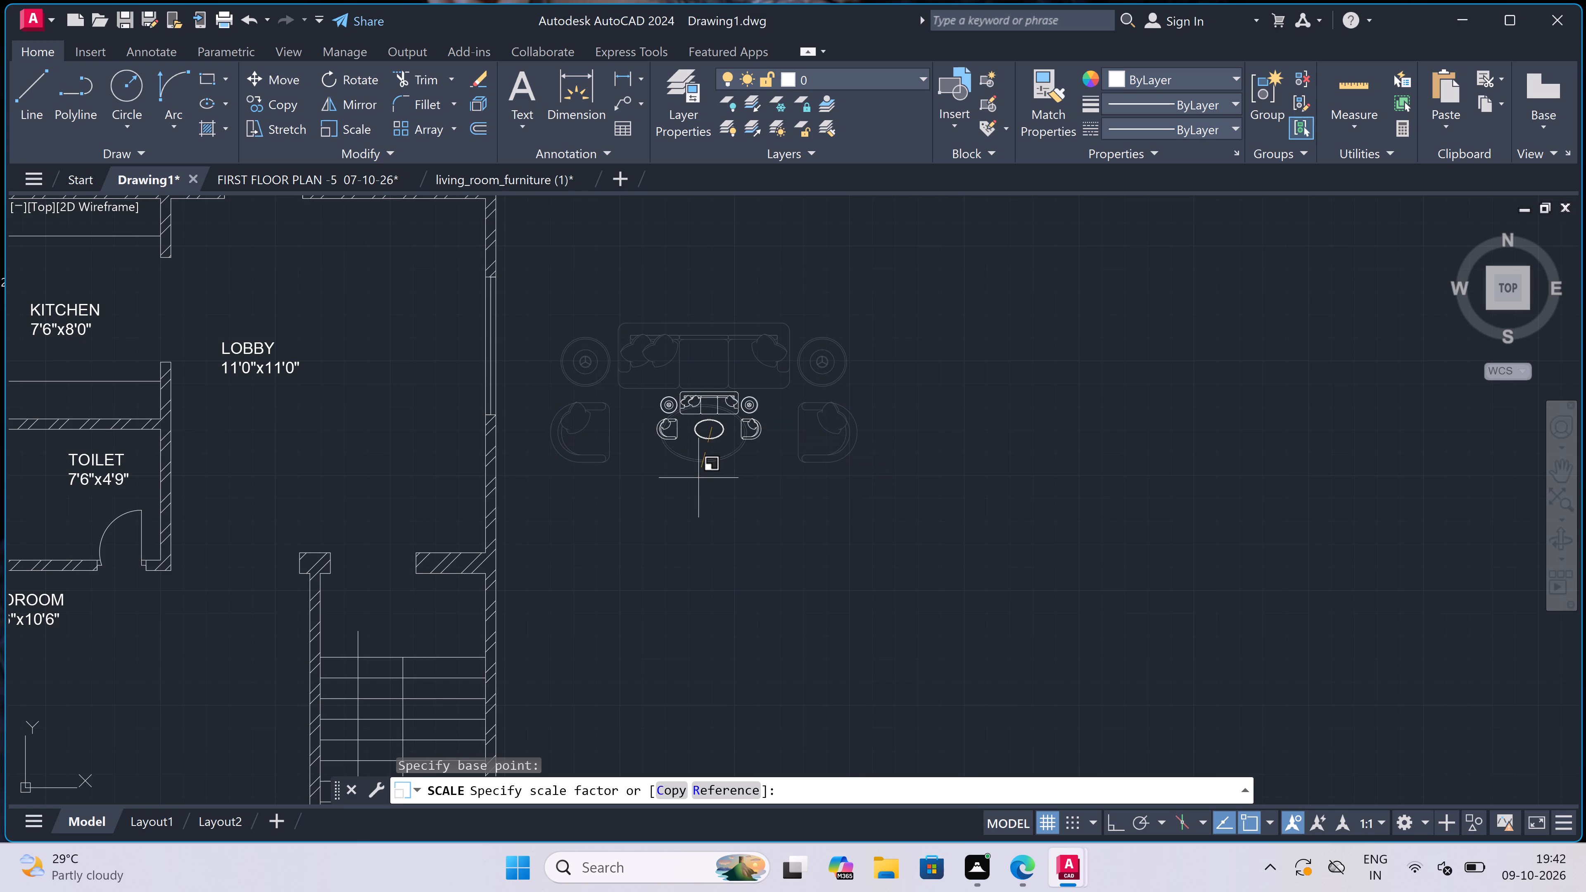
click(689, 513)
Rotate the sofa set 270° with Ortho on, about the sofa's northwest corner, so the sofa's back faces east.
click(867, 328)
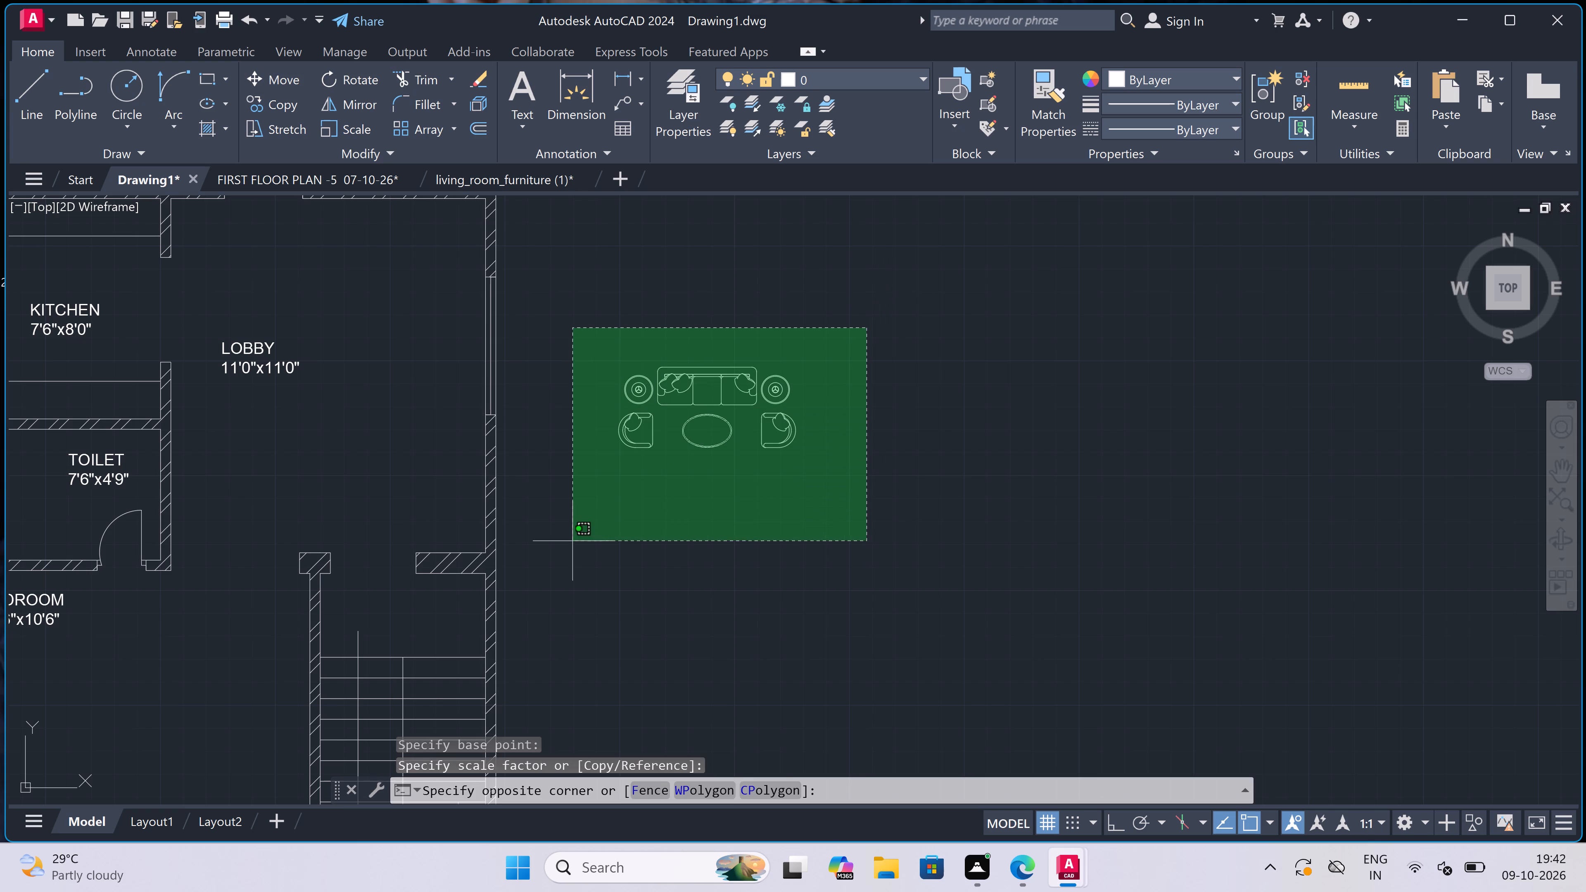
click(554, 556)
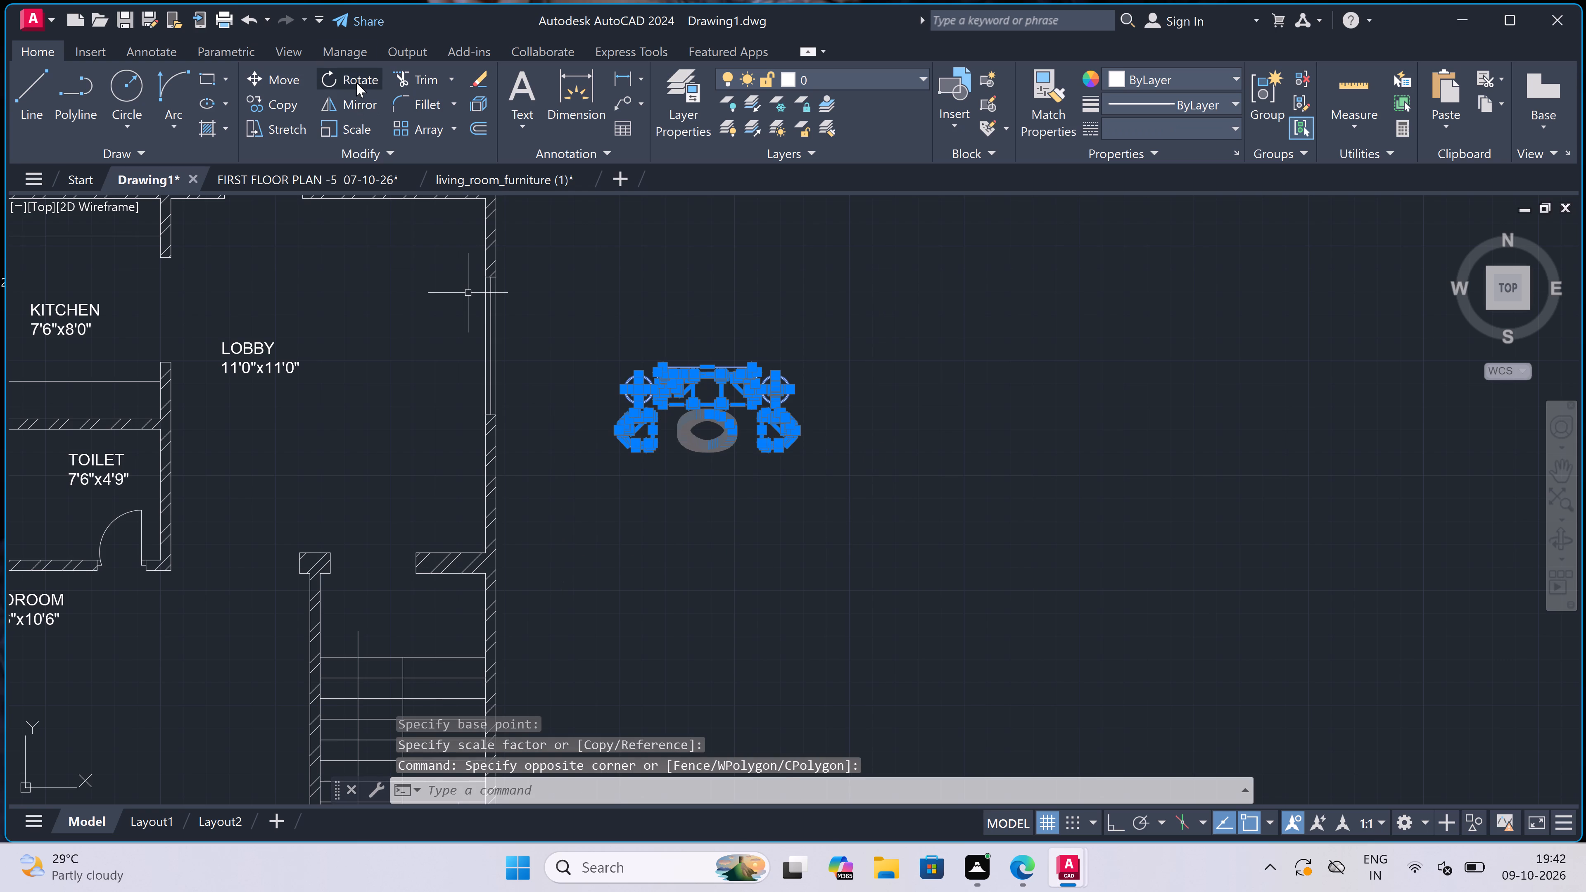
click(358, 74)
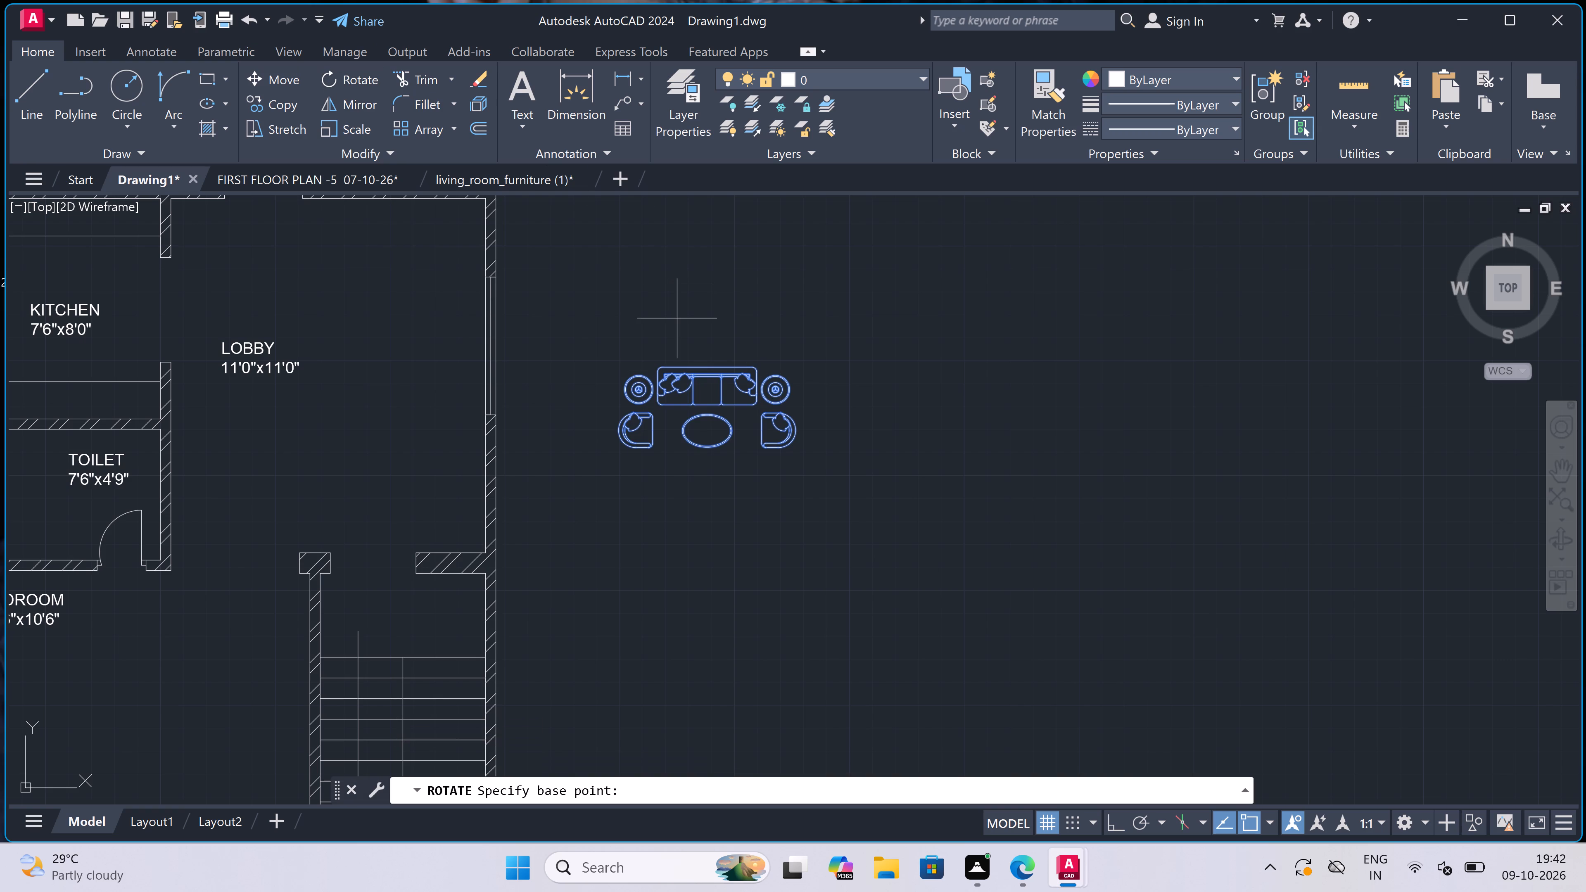
click(667, 371)
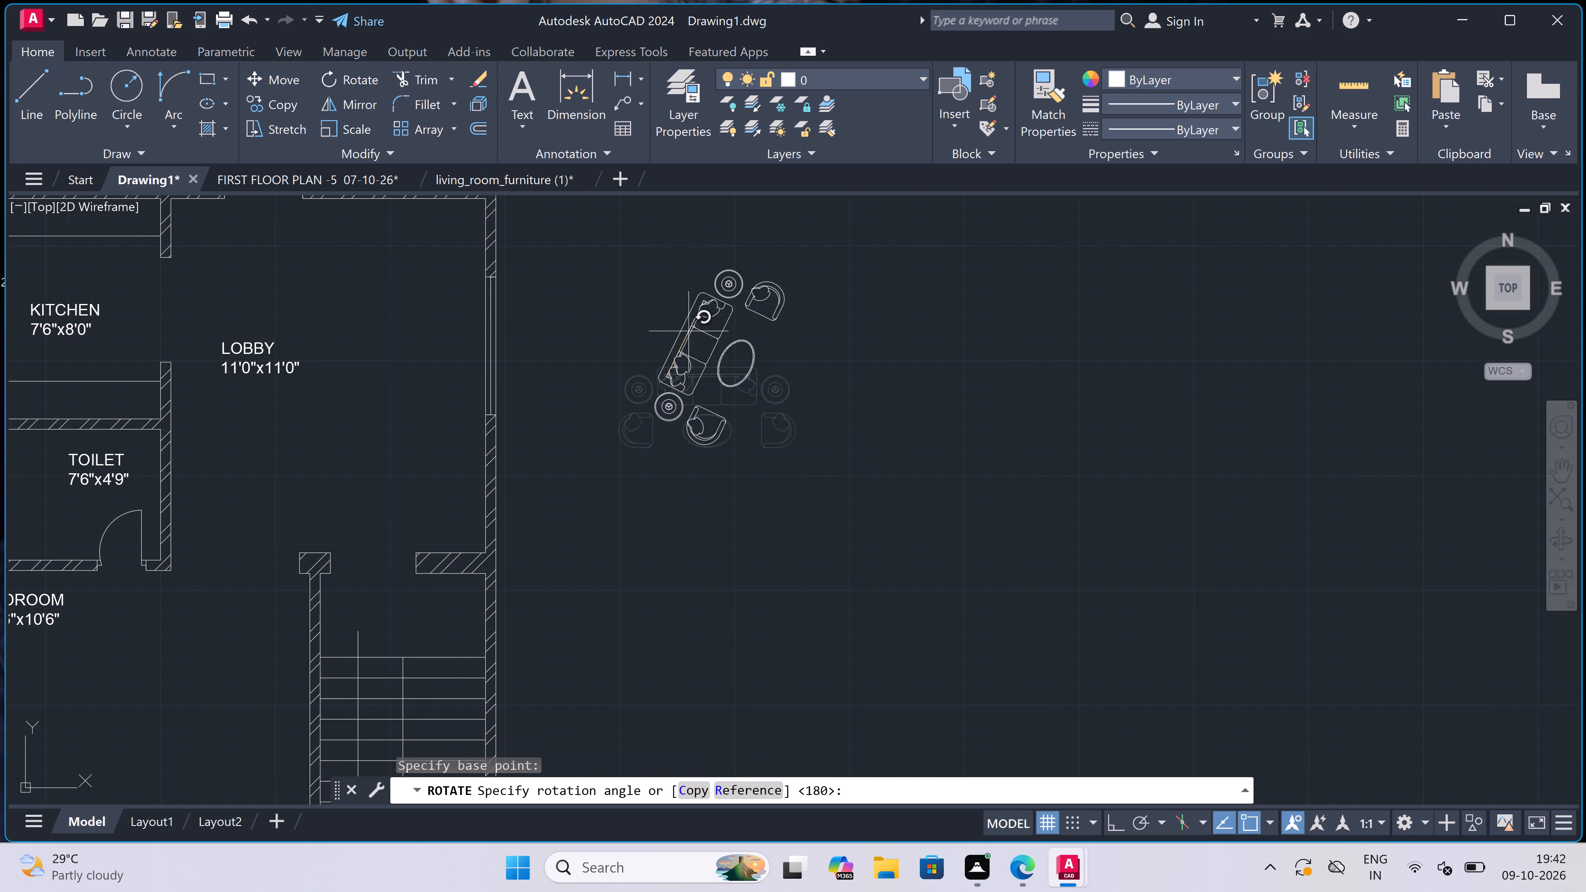
key(F8)
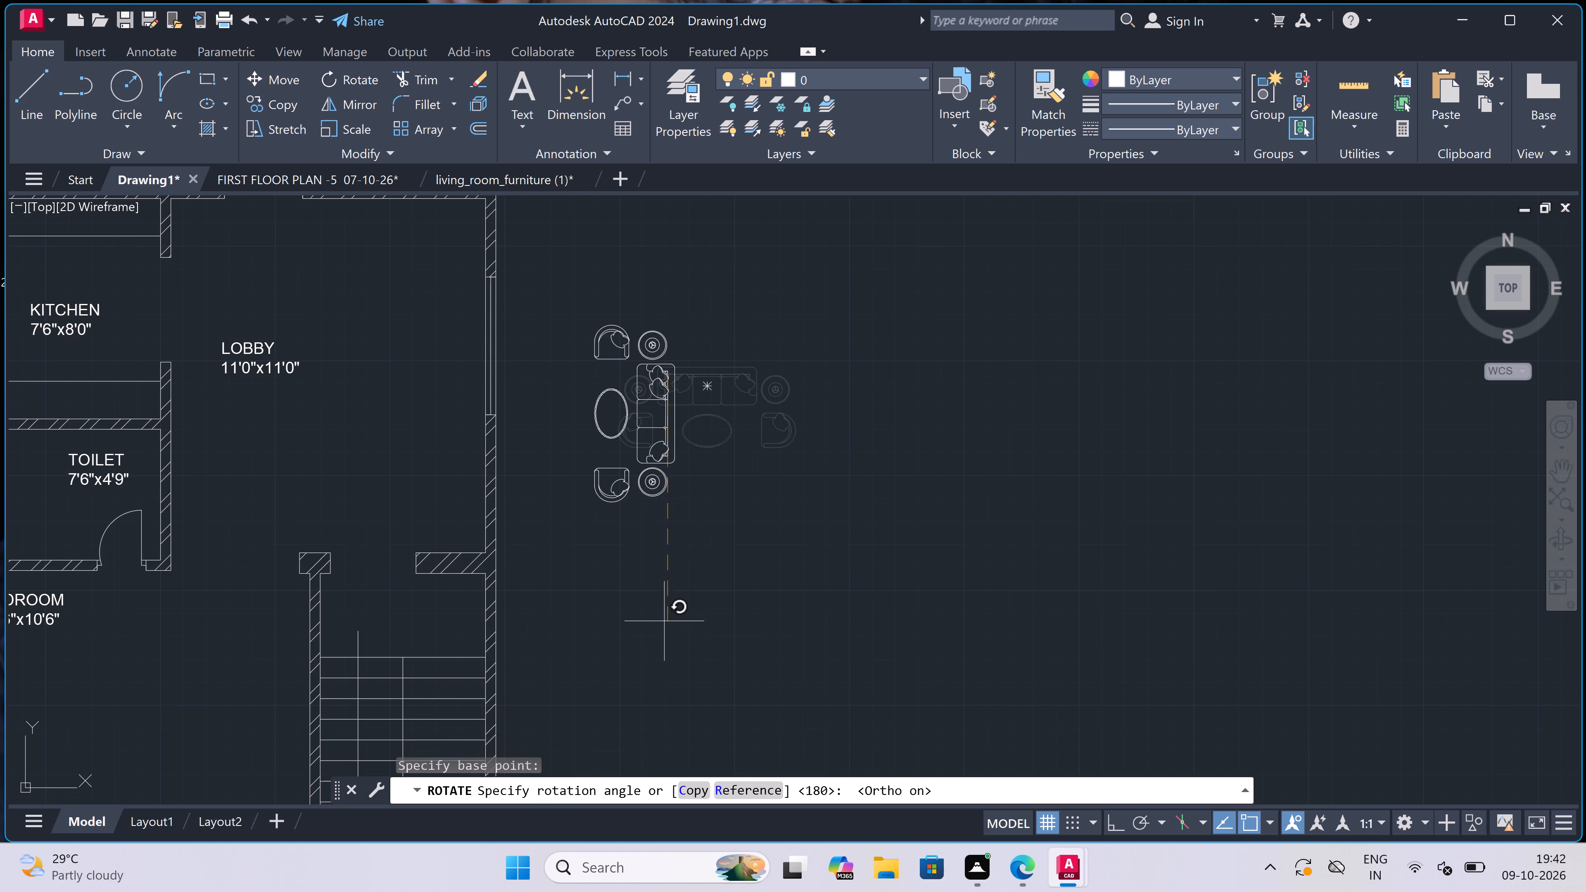
click(595, 584)
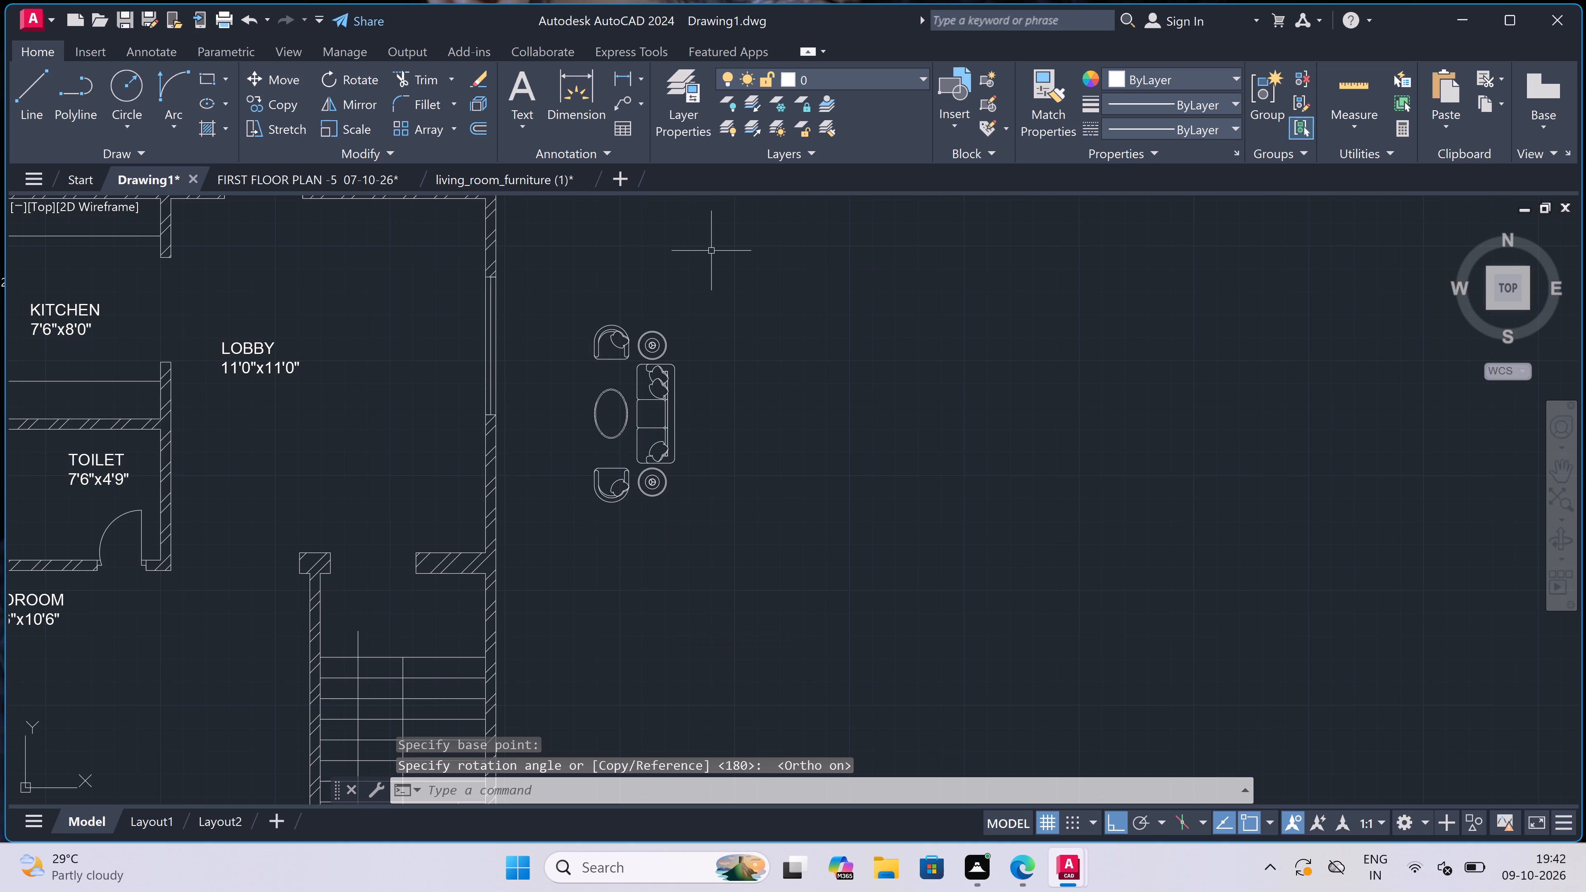
Copy the rotated sofa set by the middle of the sofa's back into the lobby, against the east wall window.
click(712, 264)
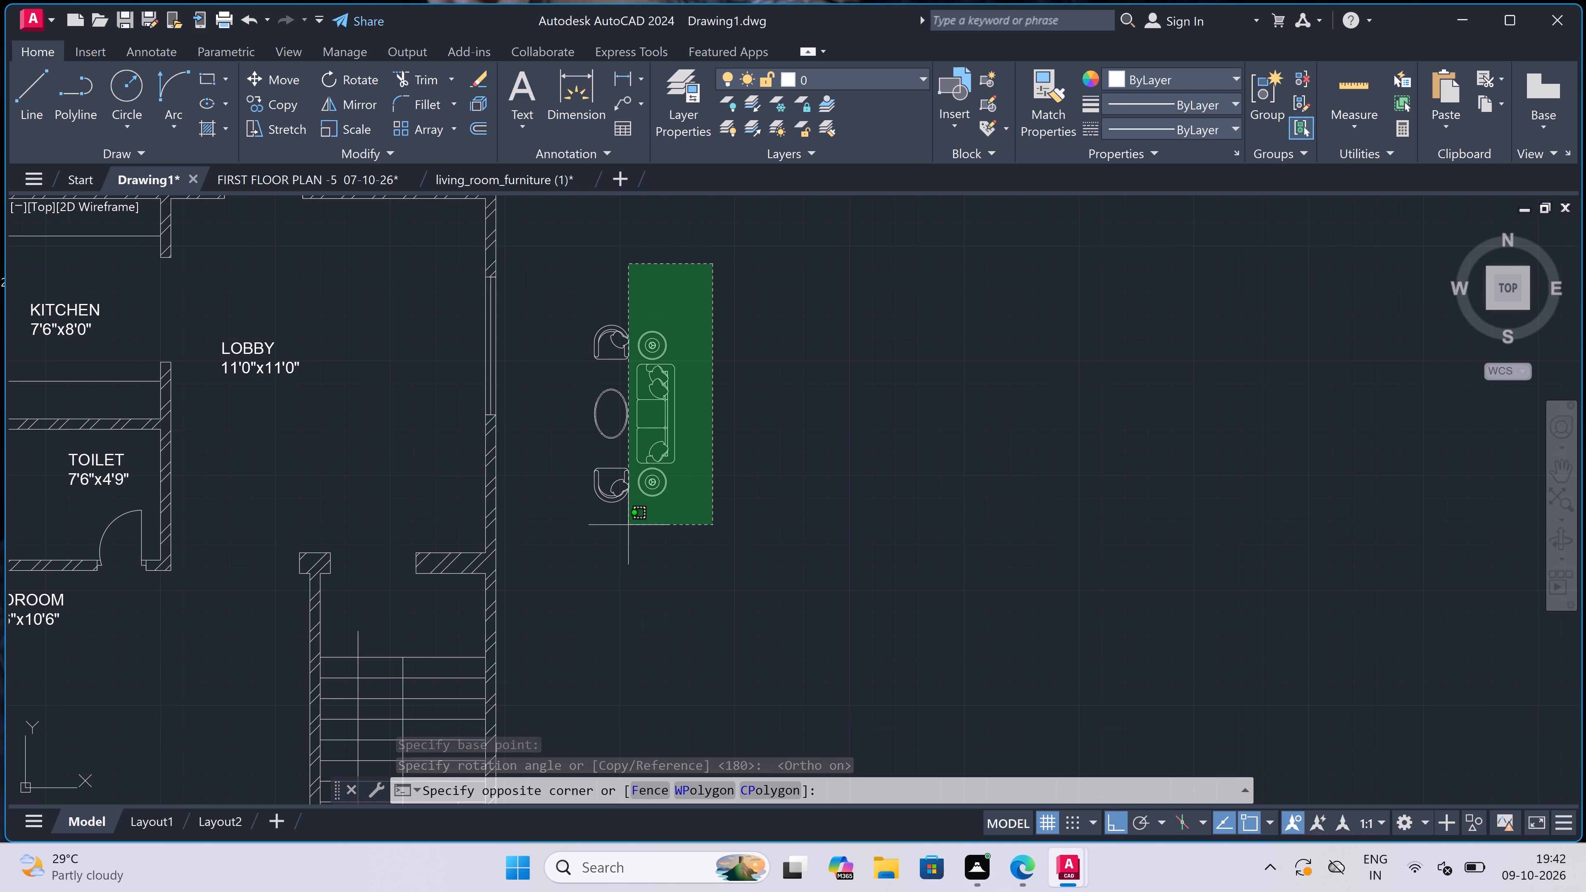
click(576, 546)
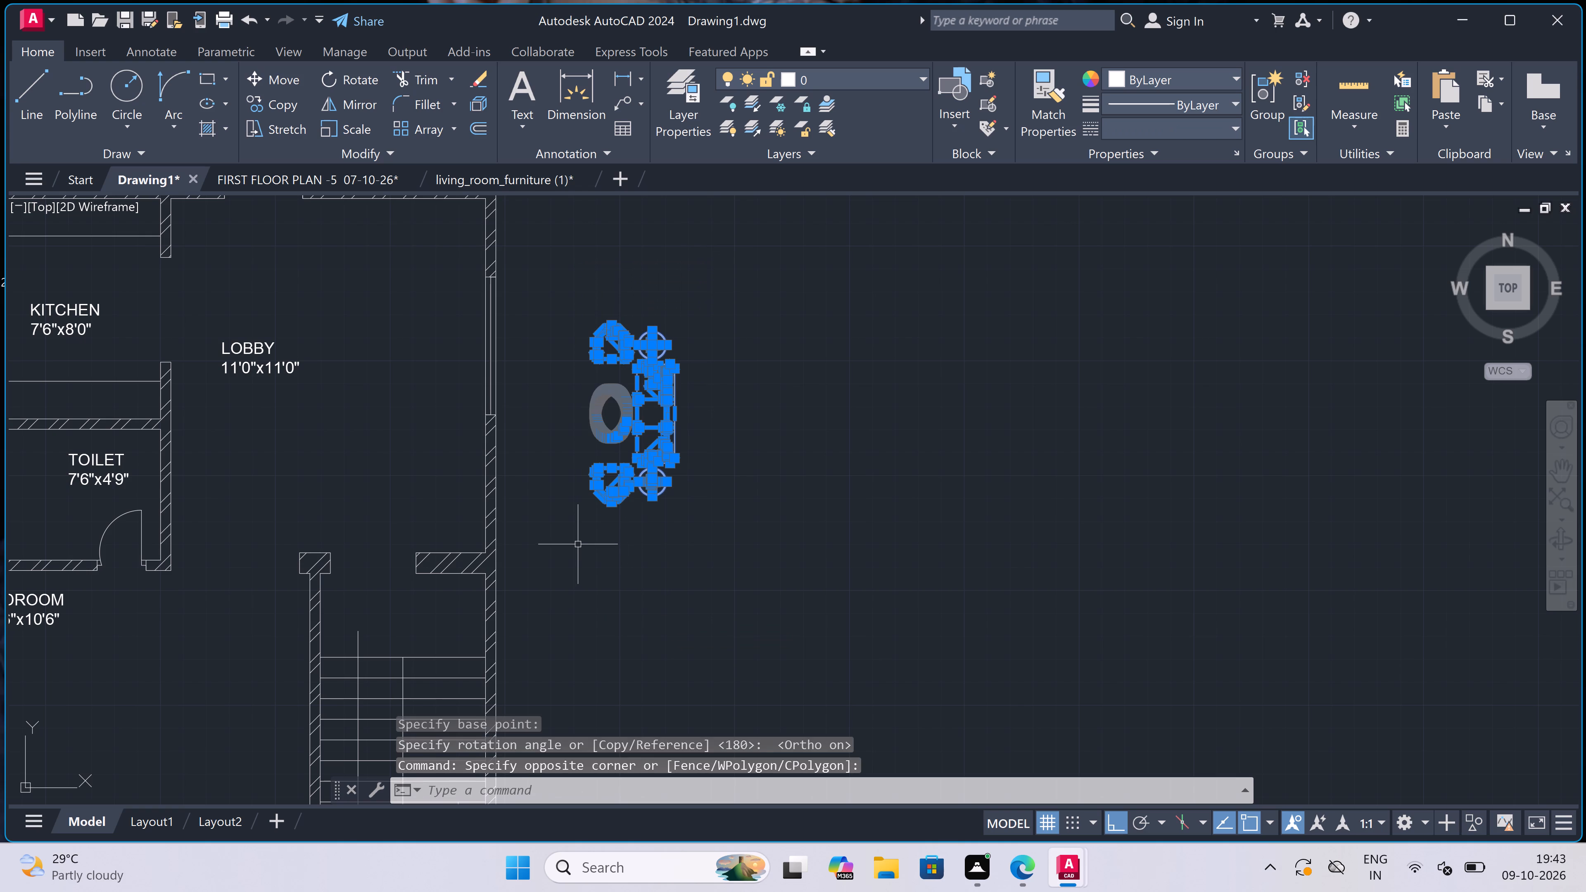
click(268, 102)
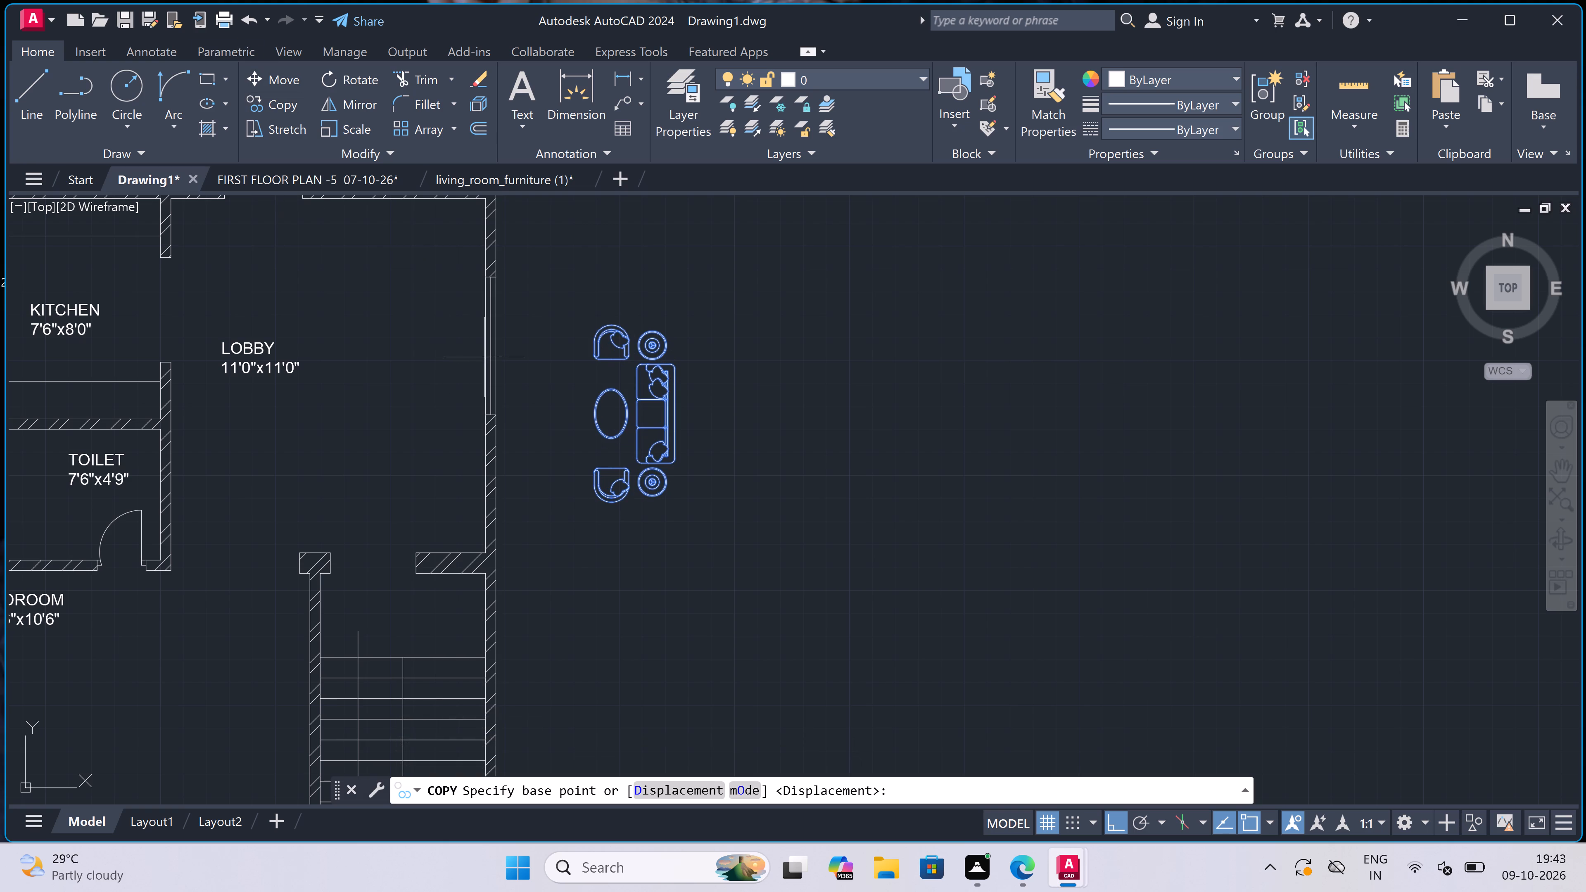
click(676, 409)
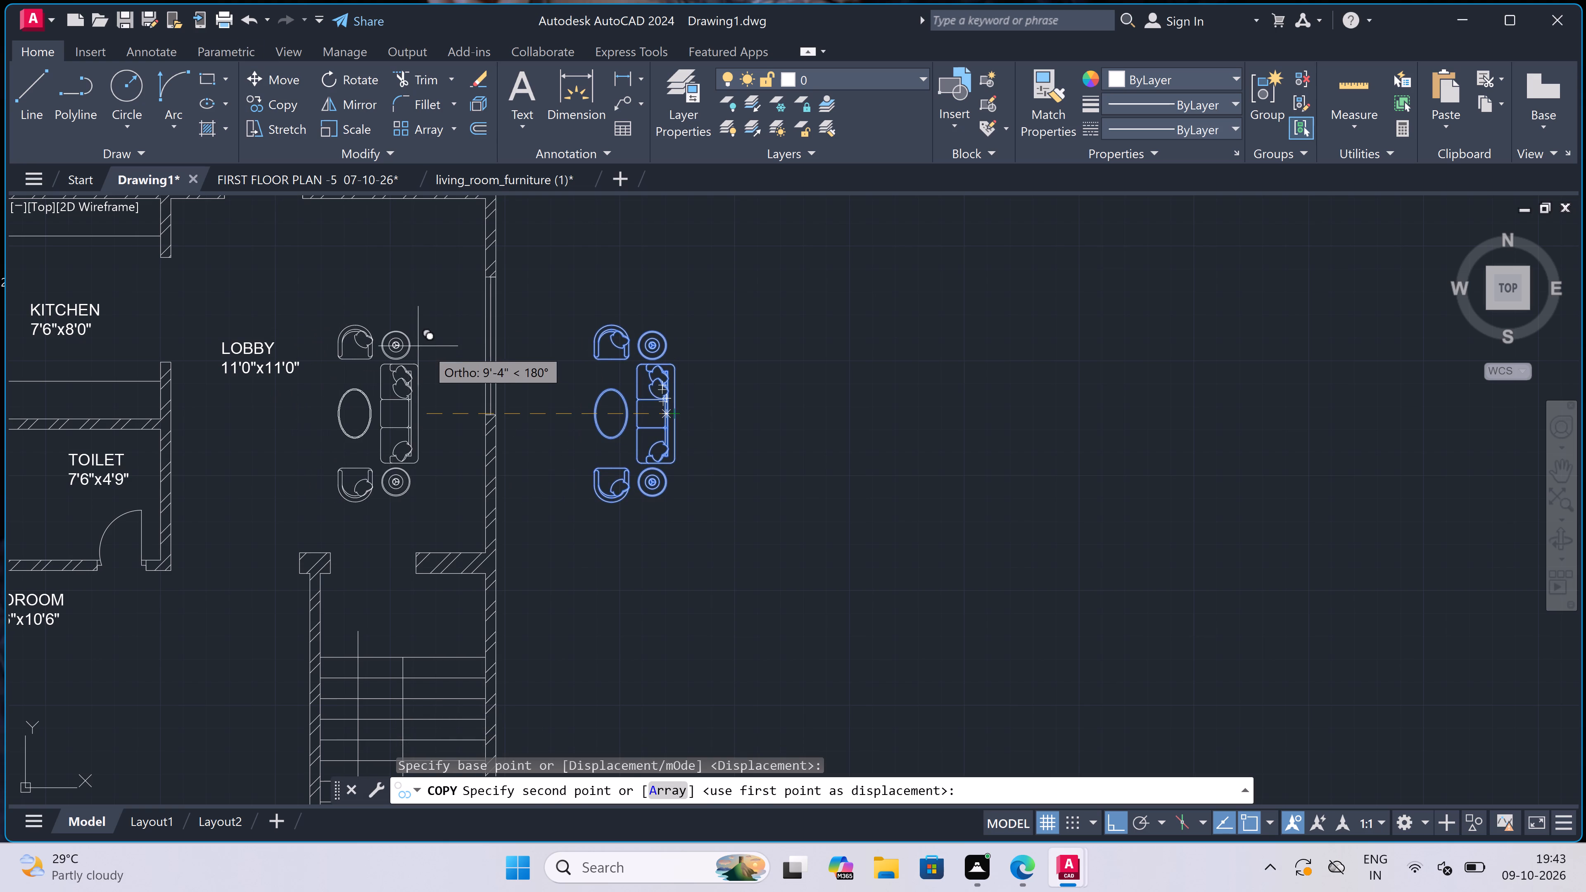
key(F8)
scroll(461, 355, up, 1)
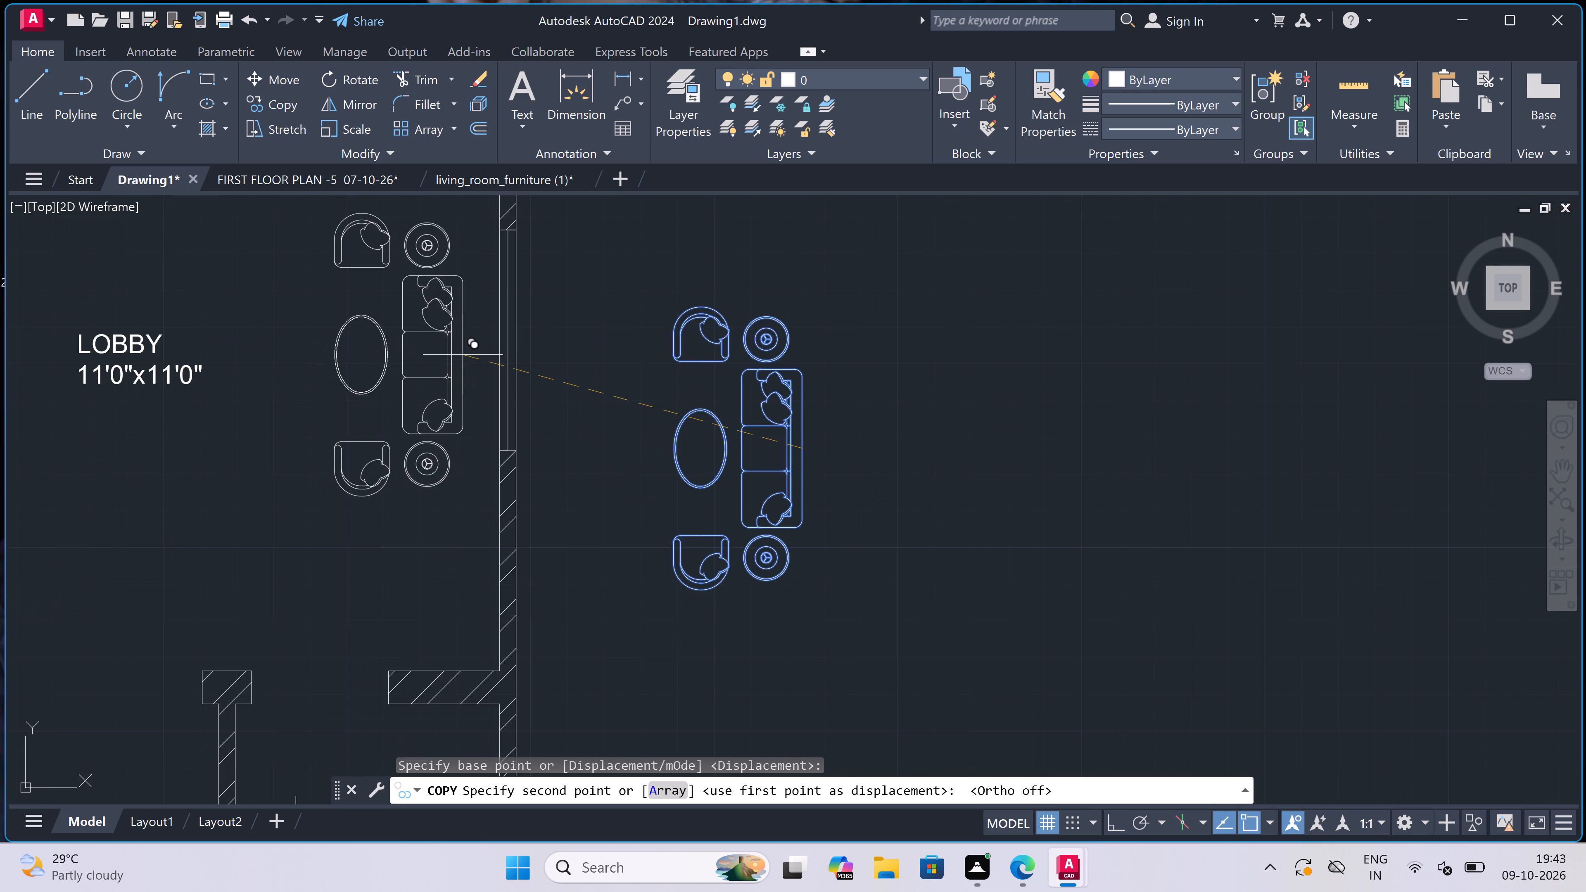
scroll(491, 364, up, 2)
click(495, 365)
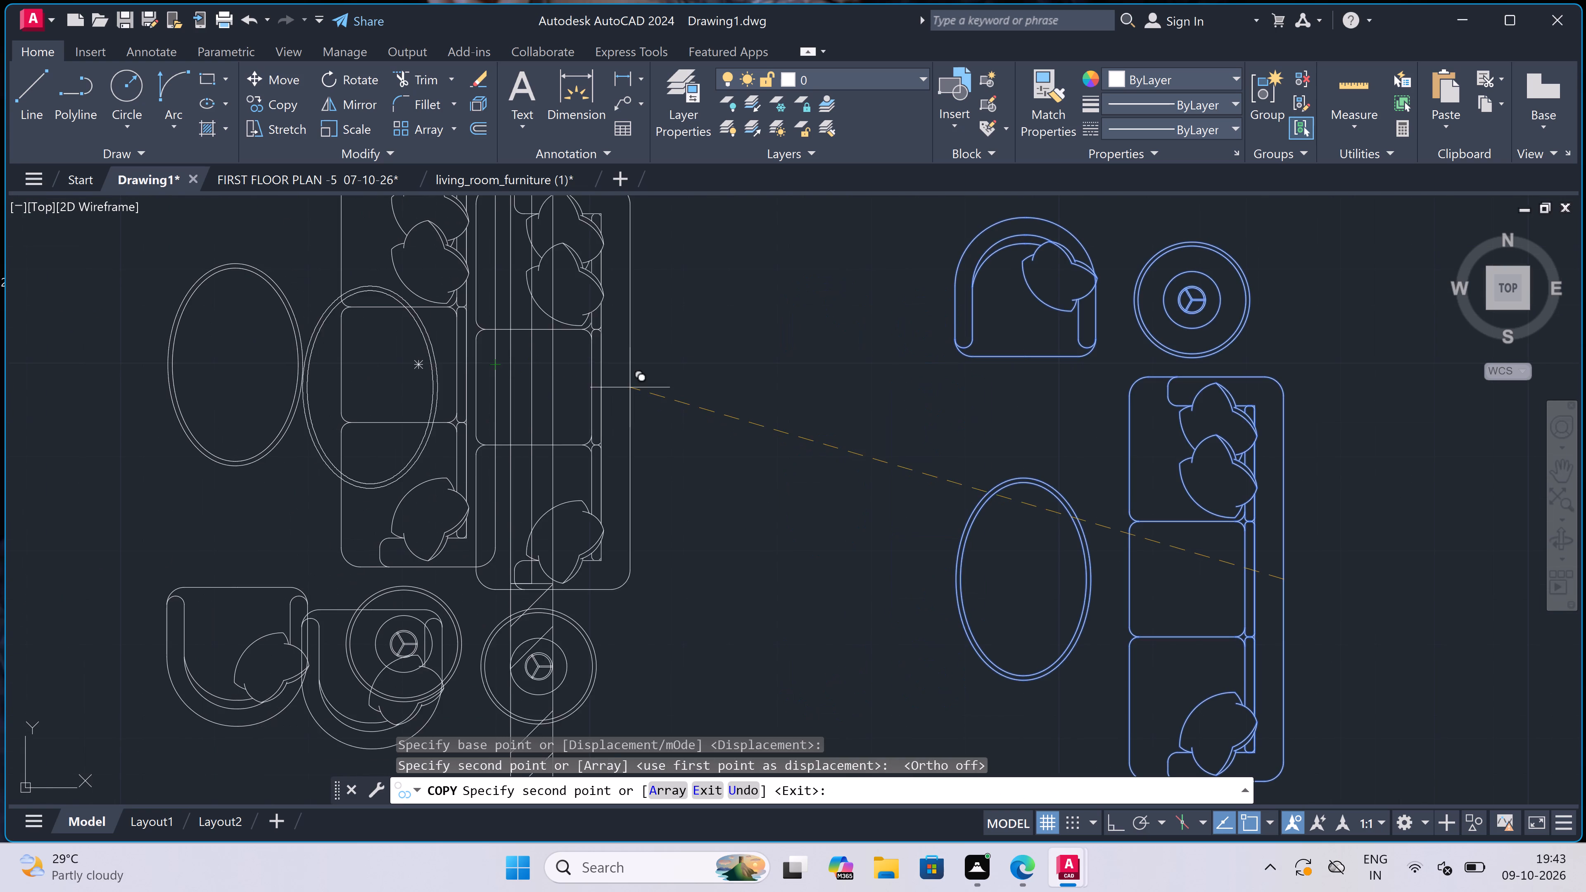
Place a second copy of the sofa set in the empty space just west of the living-dining plan and finish copying.
scroll(644, 391, down, 7)
scroll(425, 389, up, 2)
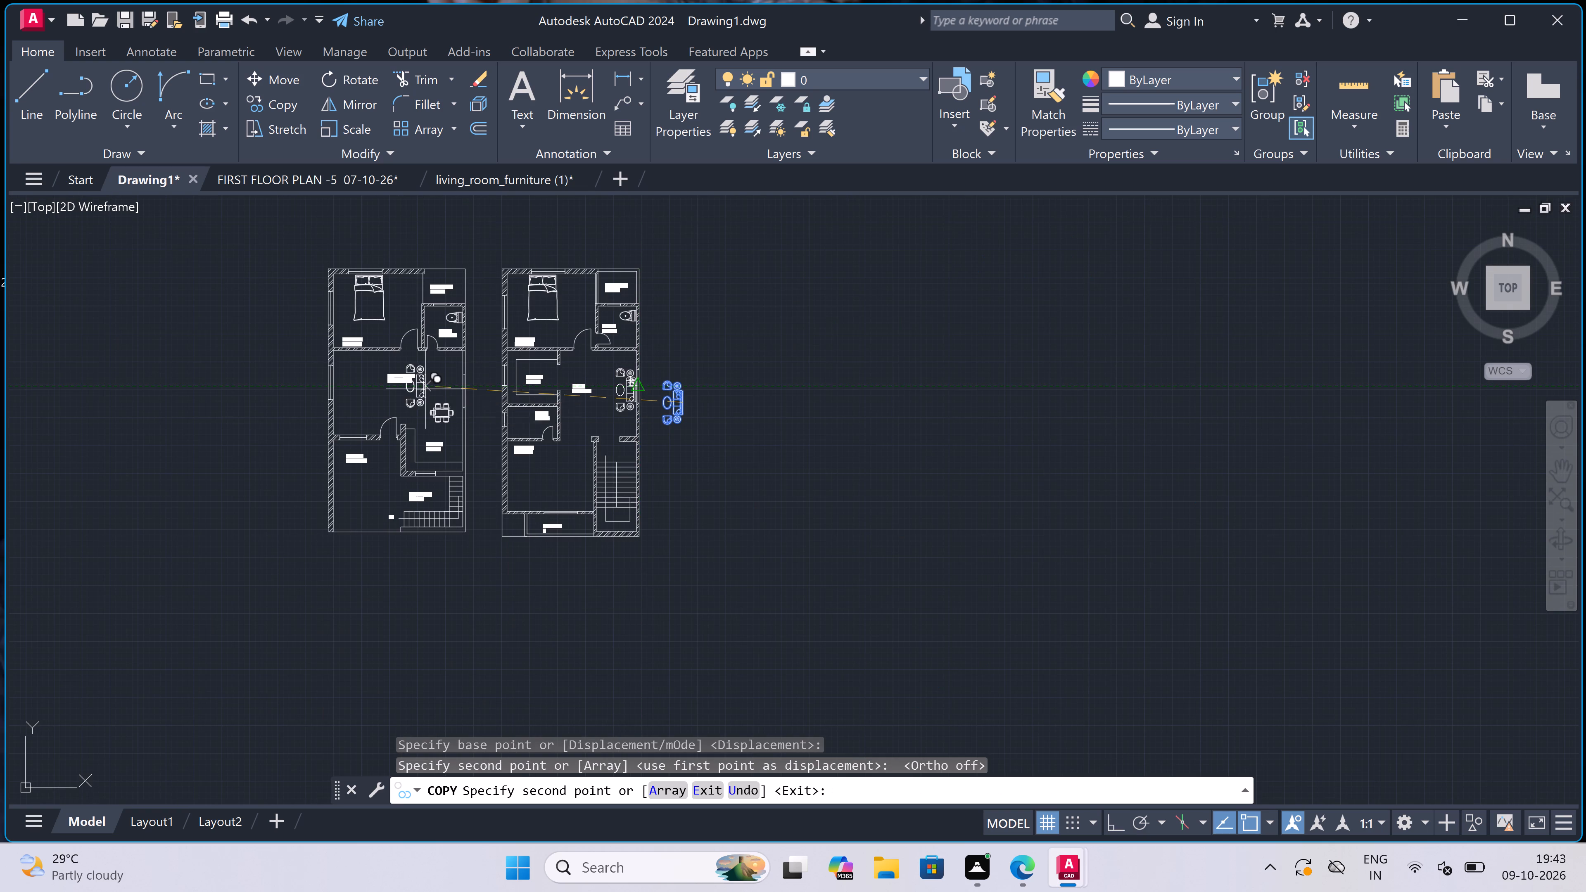
scroll(425, 389, up, 1)
scroll(714, 417, down, 4)
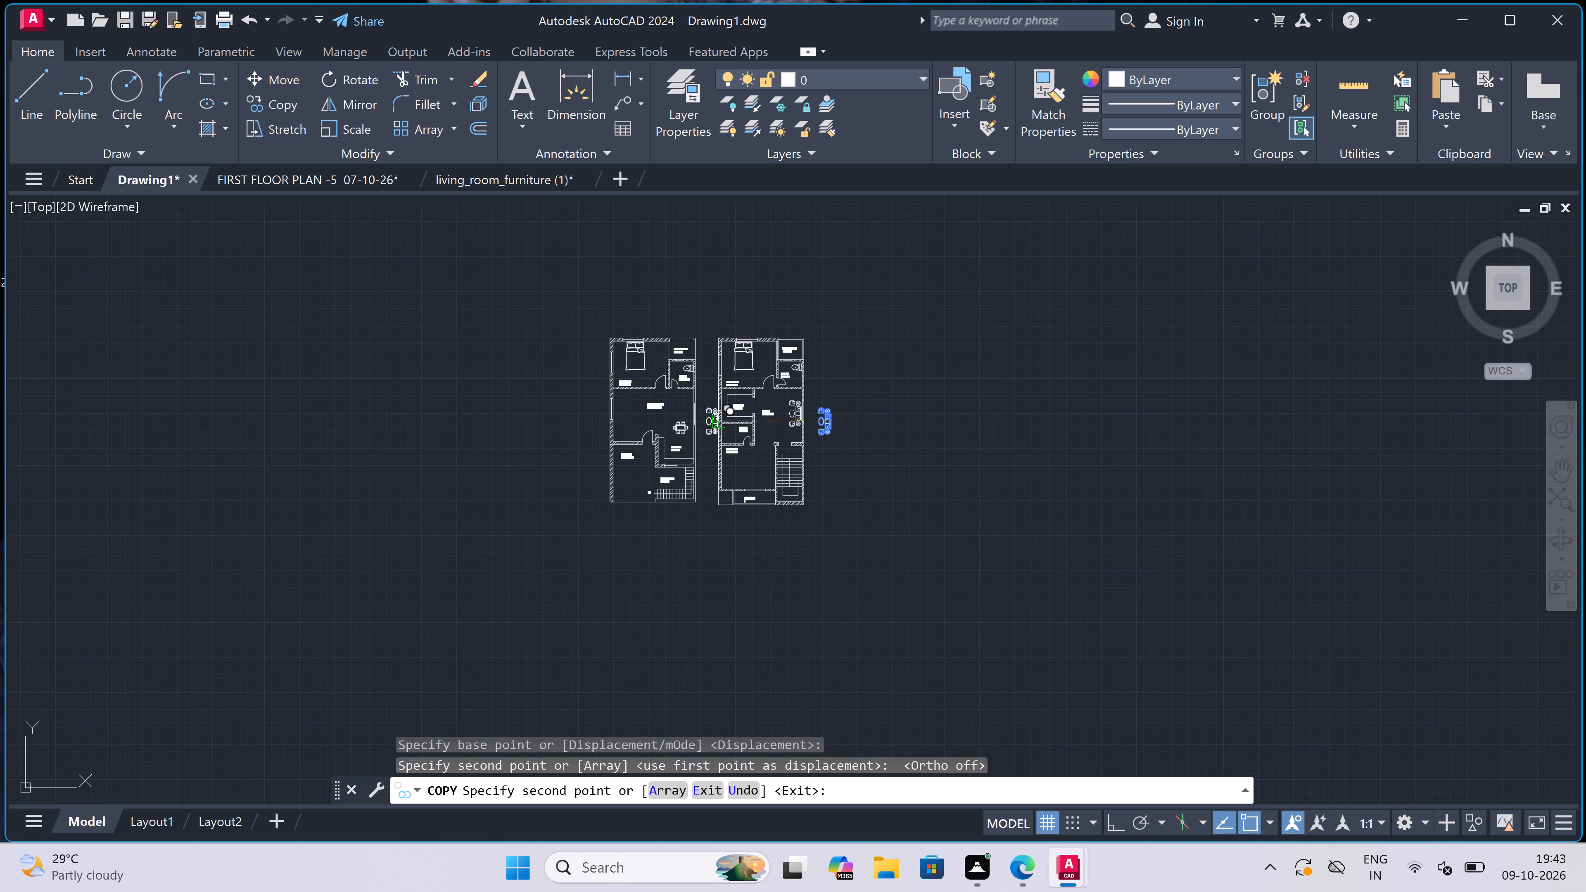
scroll(586, 415, up, 3)
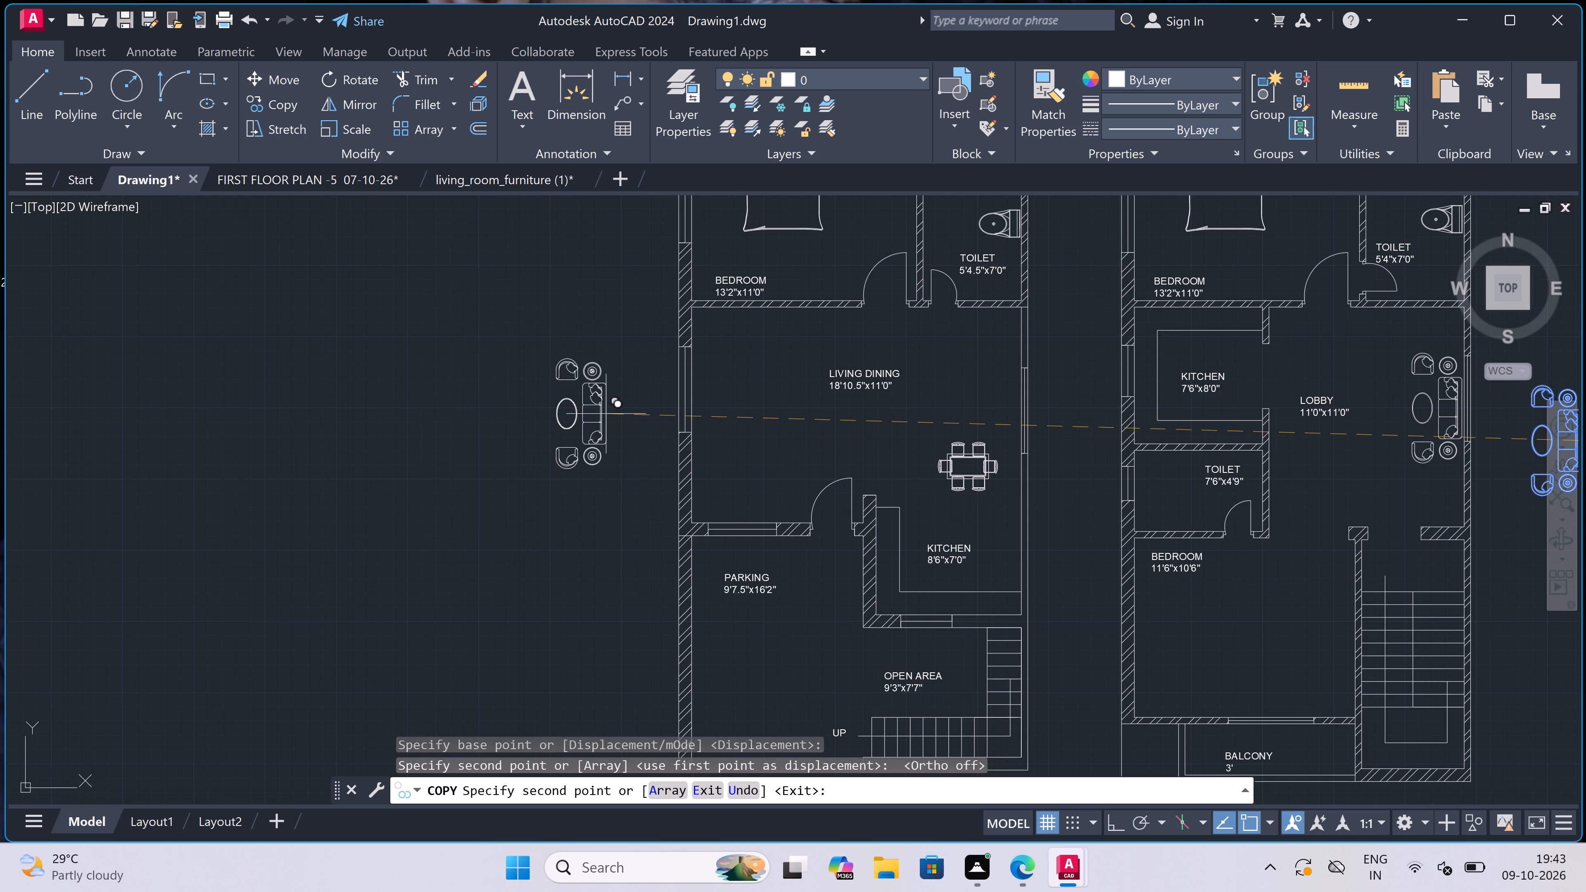
click(609, 415)
key(Escape)
Rotate the sofa set copy west of the living-dining plan by 180° with Ortho on, so the sofa's back faces west.
click(653, 345)
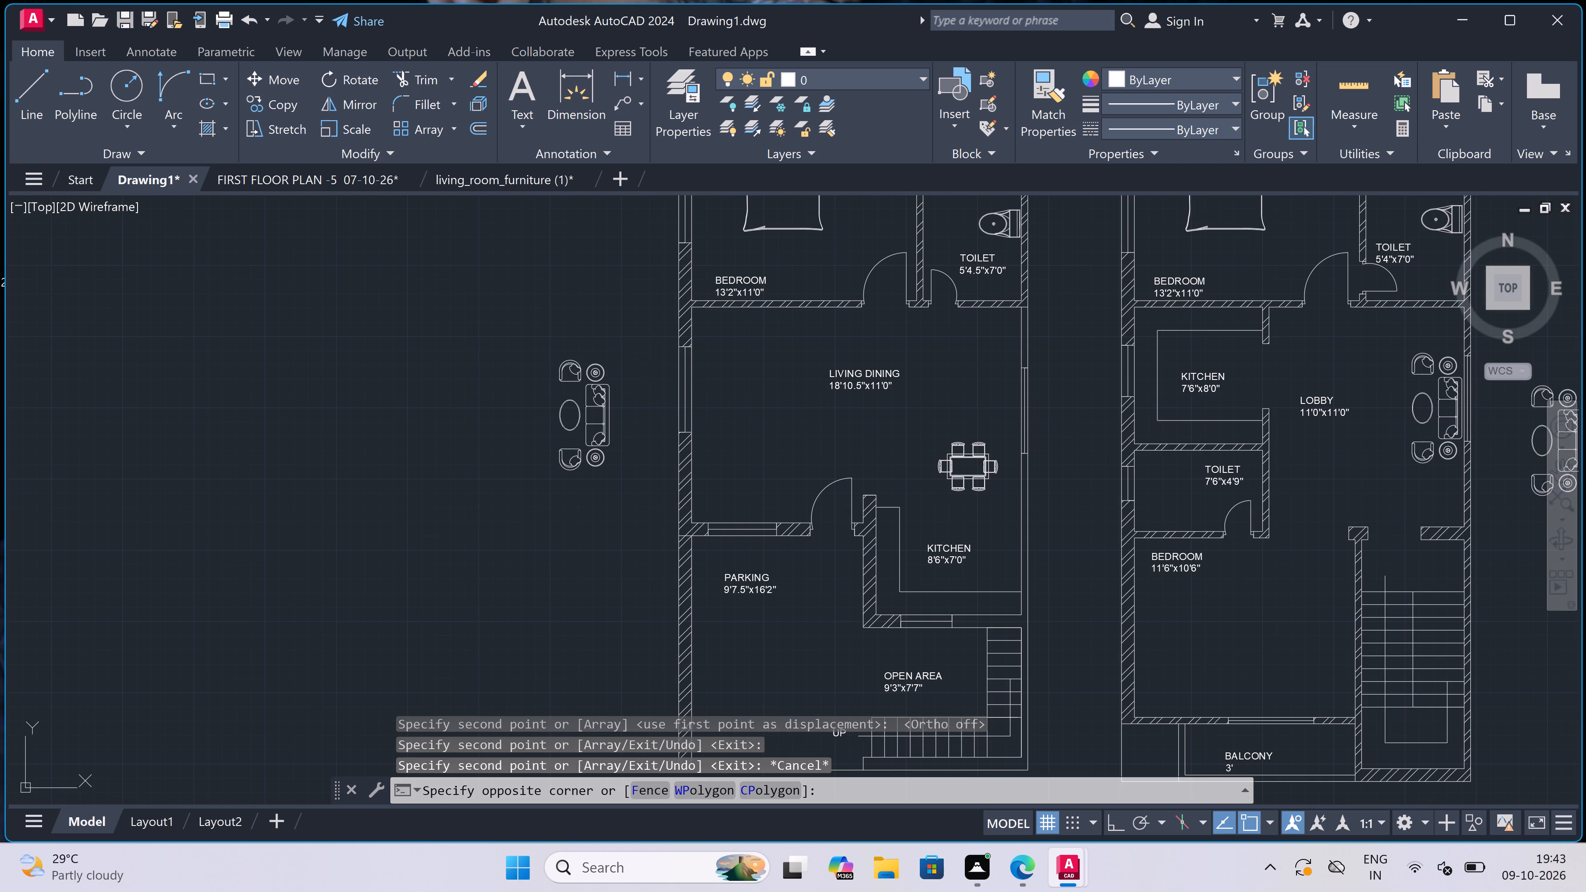
click(480, 508)
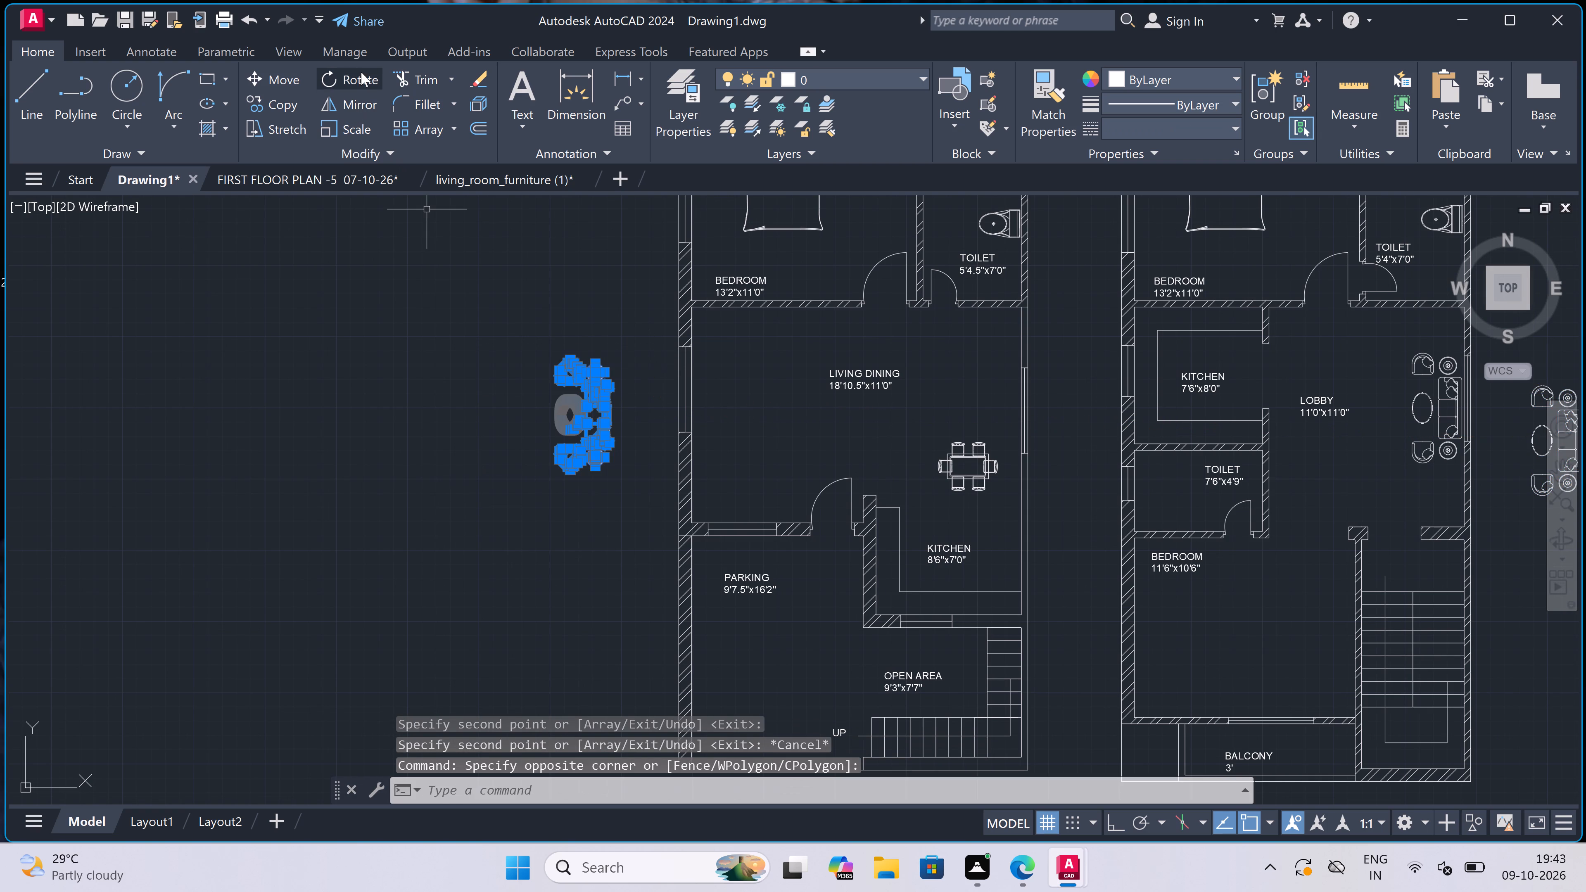
click(361, 71)
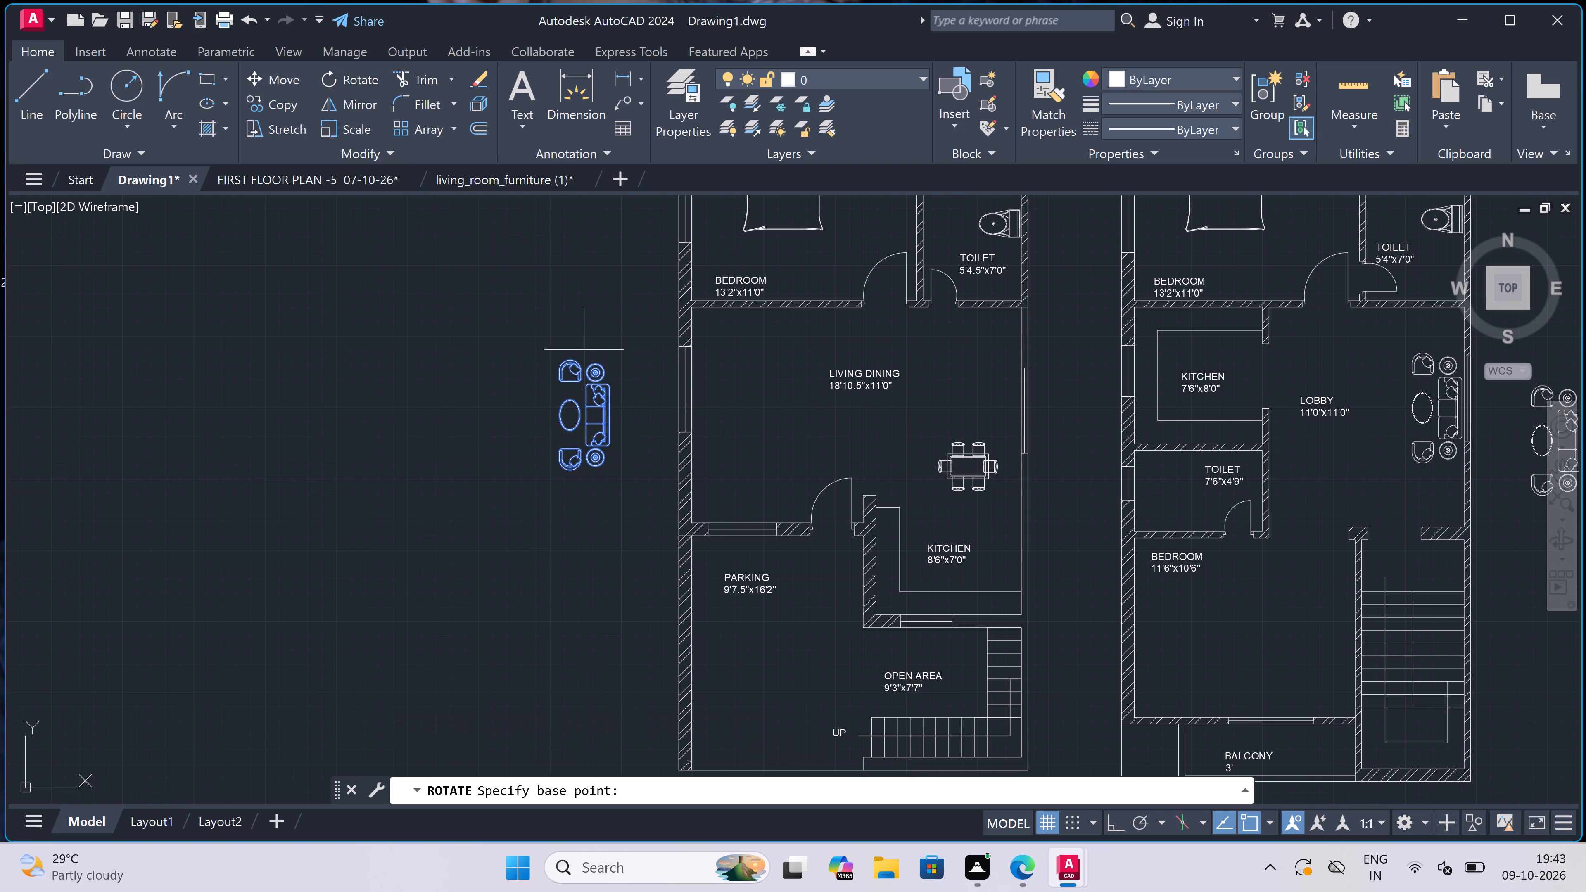
click(589, 373)
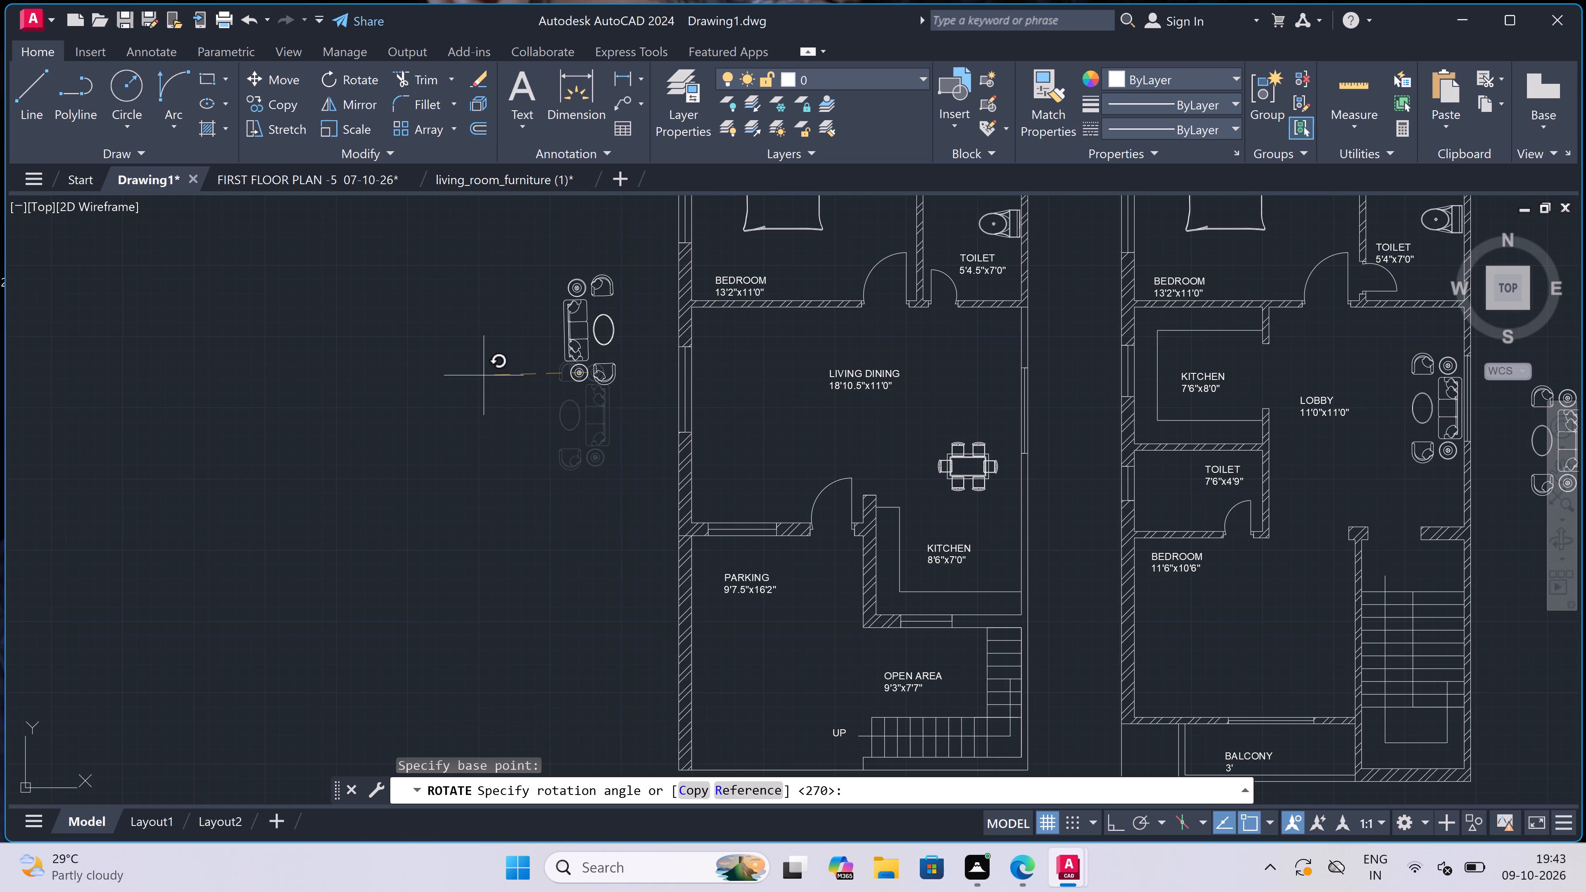
key(F8)
click(427, 364)
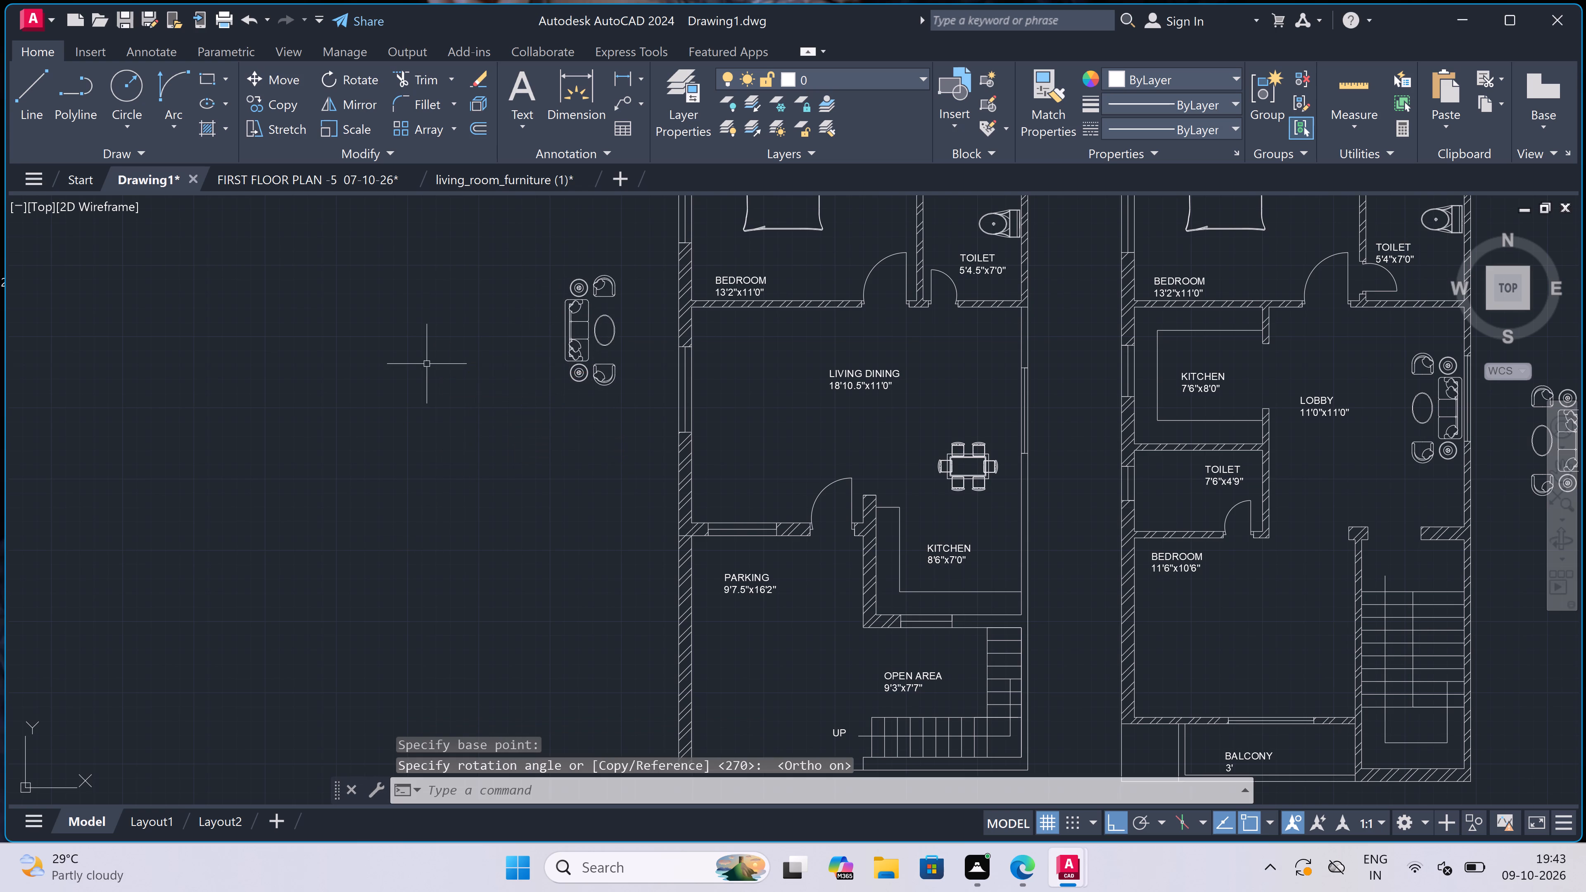
Move the turned sofa set by the middle of the sofa's back into the living-dining room, beside the west wall window.
scroll(430, 363, down, 3)
scroll(466, 329, up, 2)
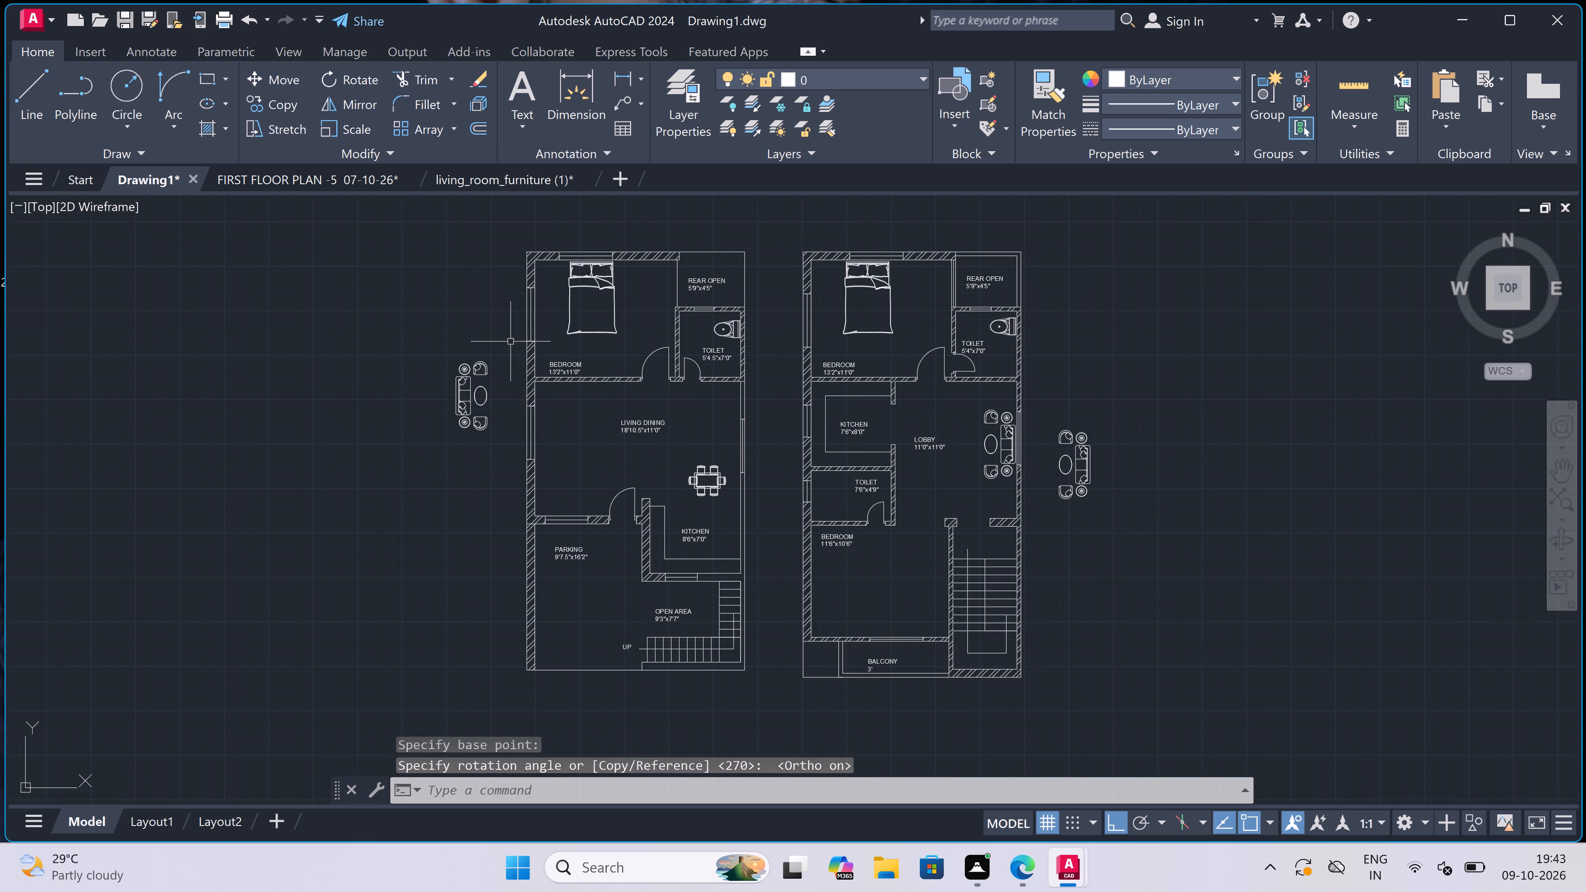
click(494, 339)
click(434, 455)
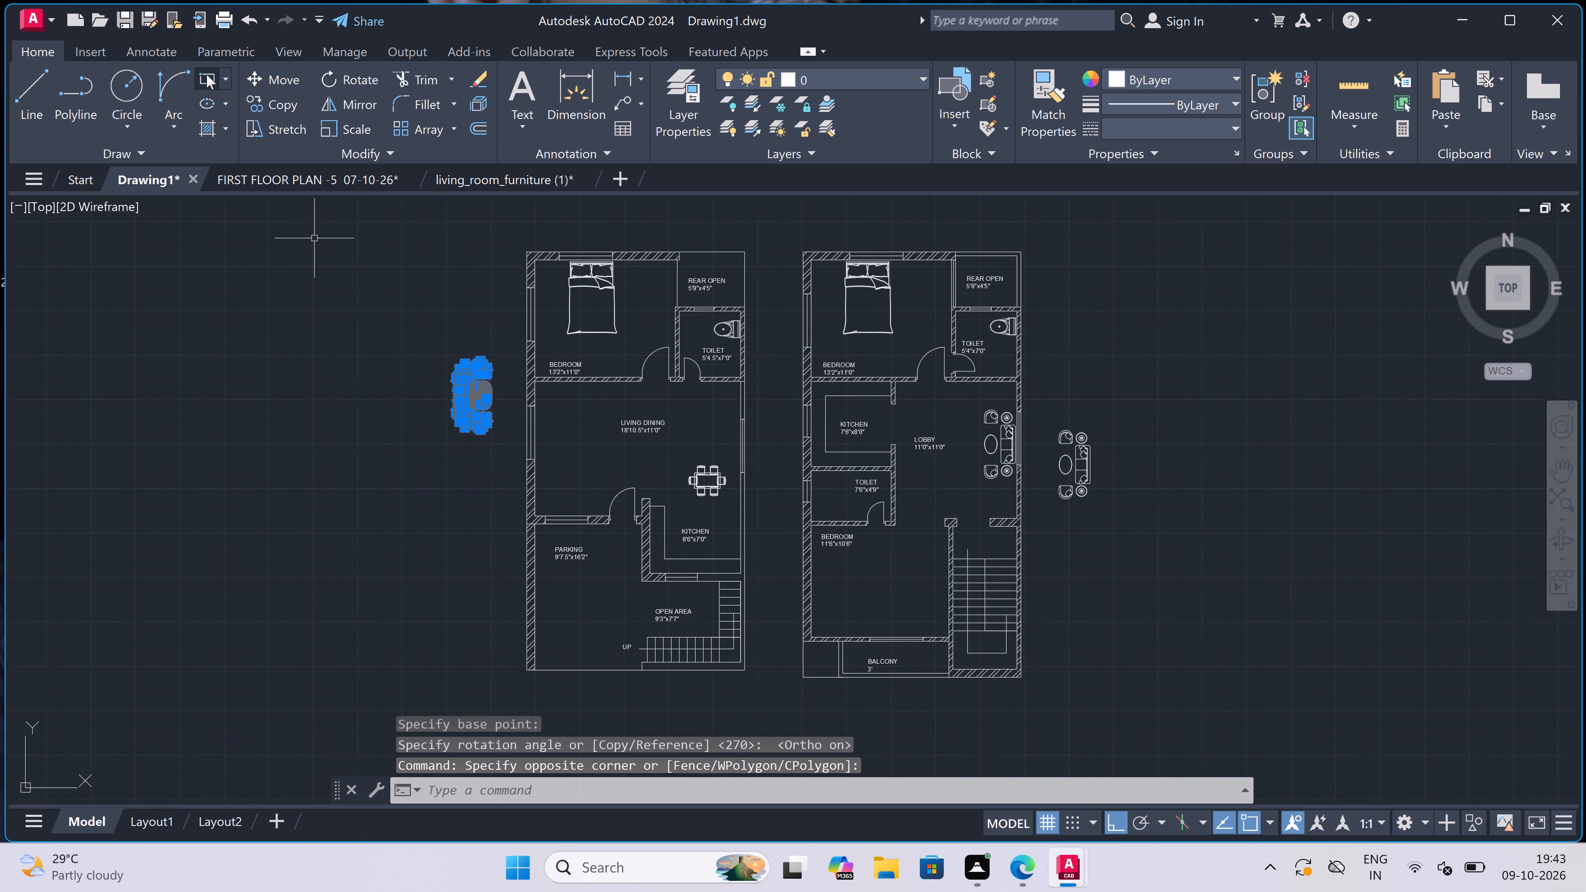
click(276, 76)
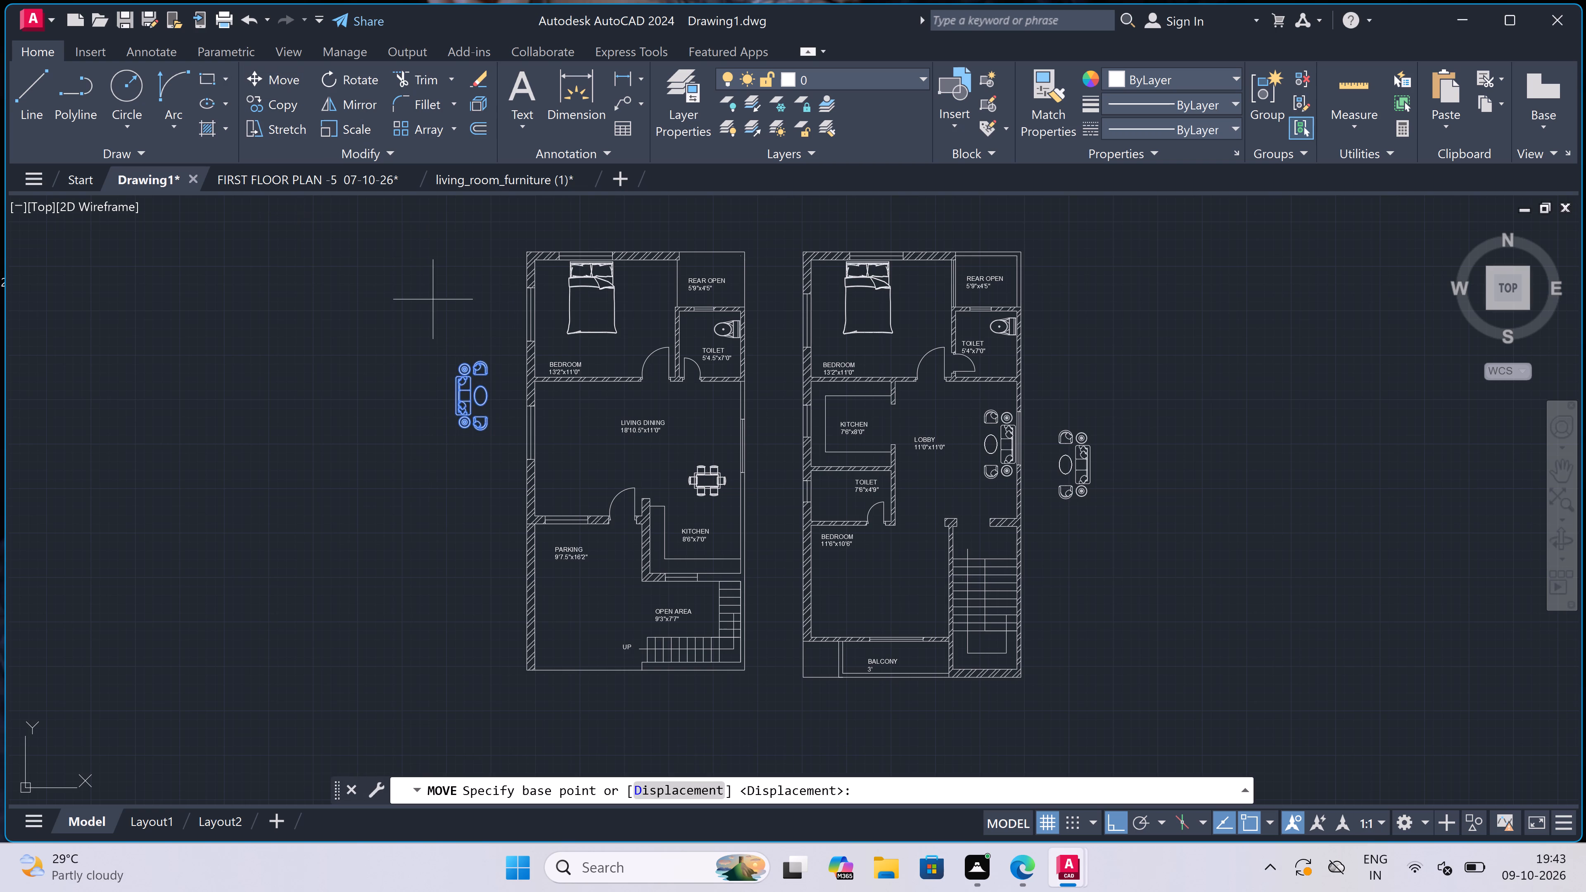
scroll(475, 379, up, 2)
scroll(437, 401, up, 2)
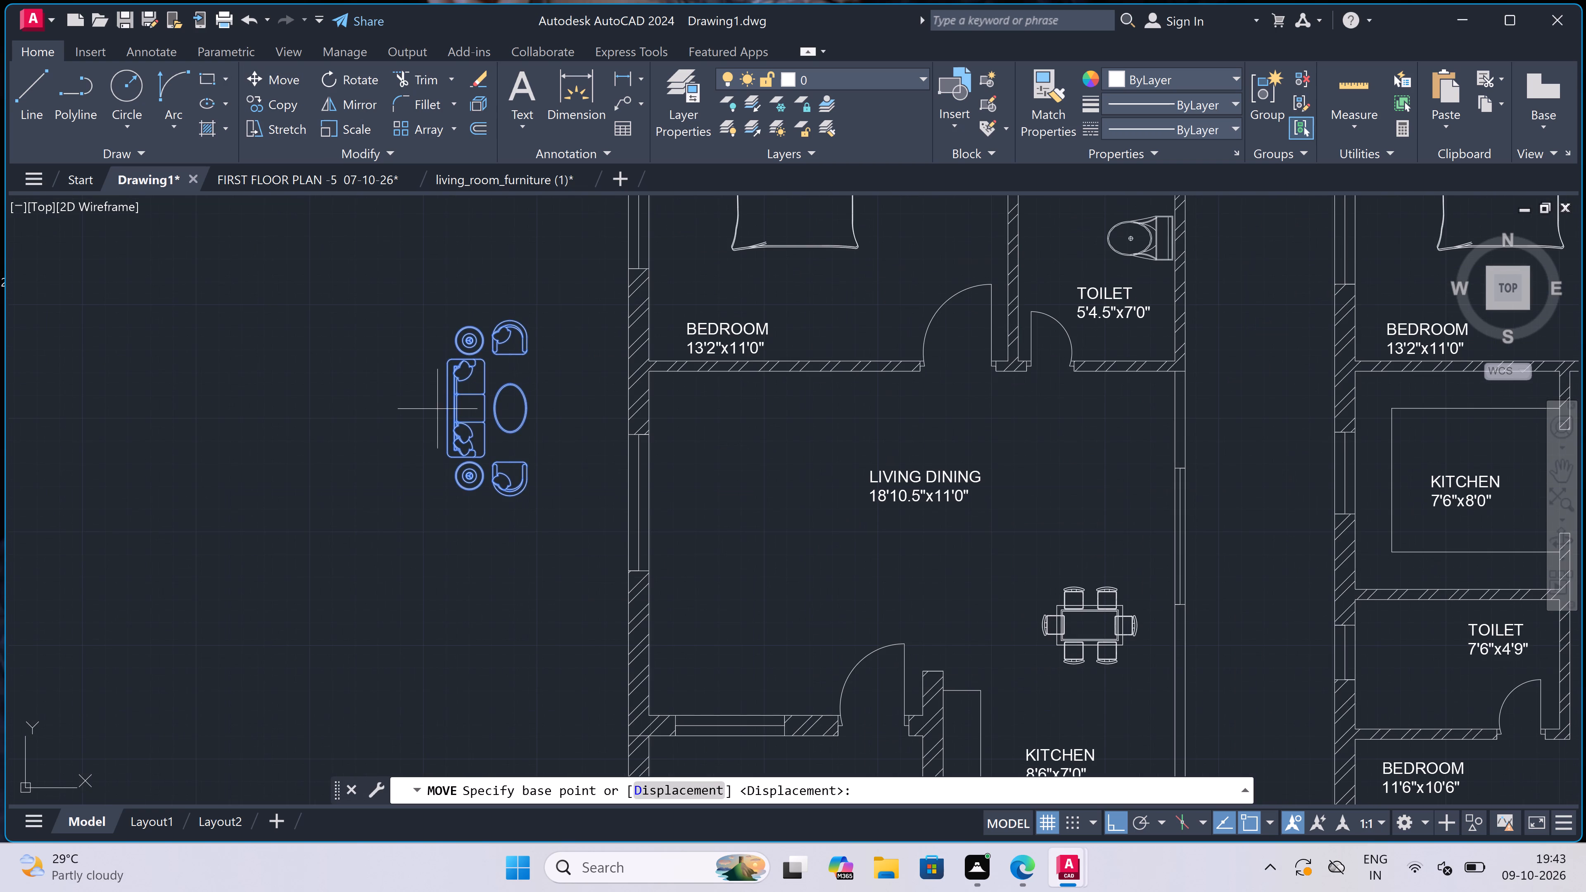
click(448, 409)
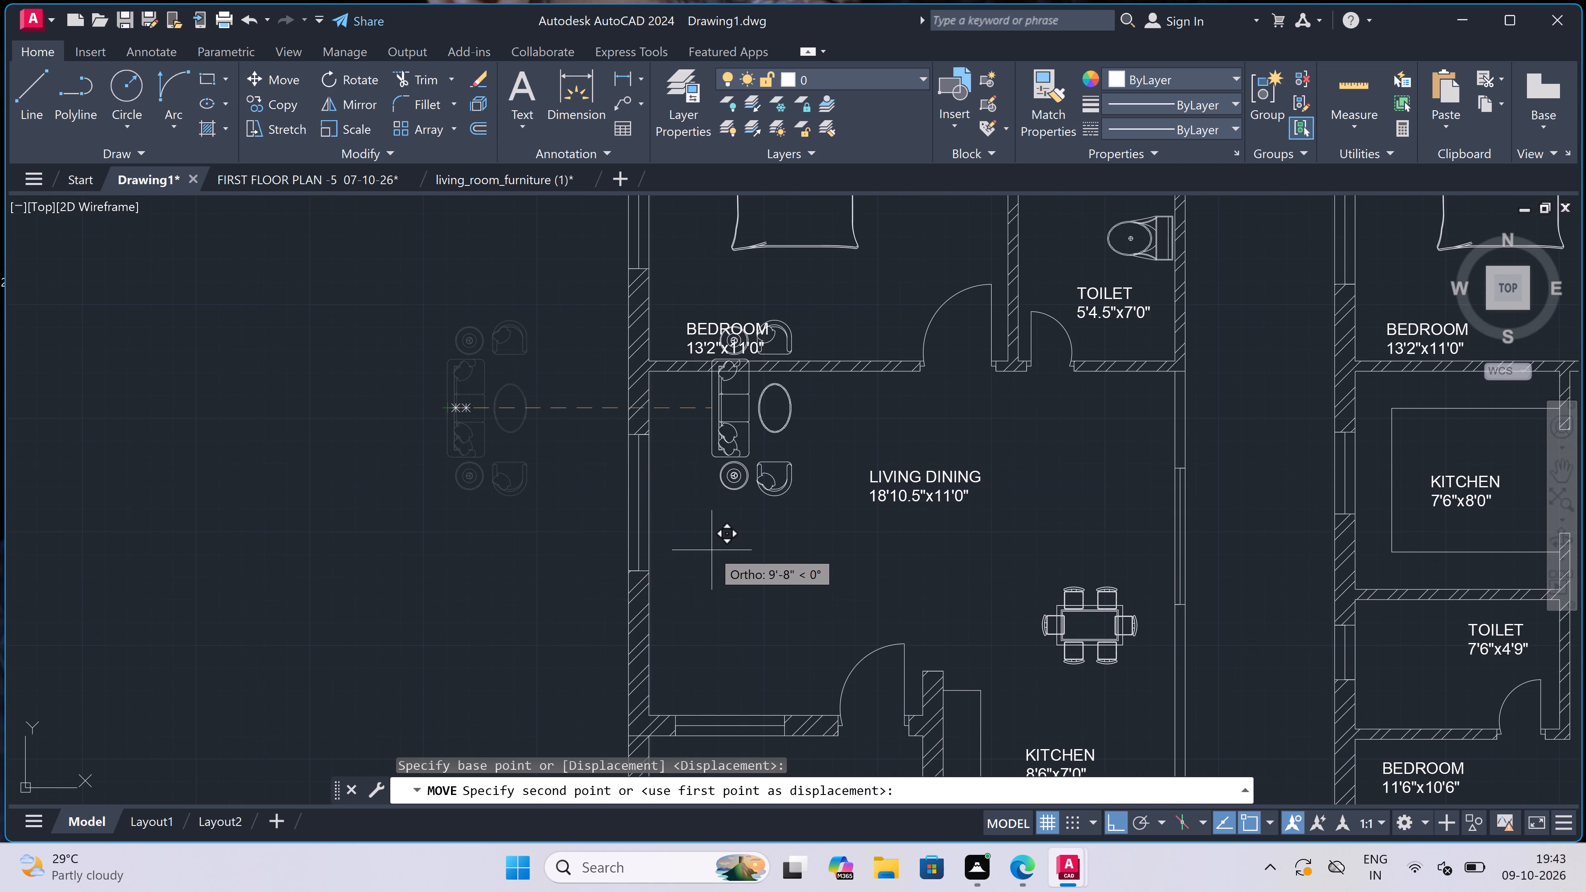
key(F8)
scroll(670, 548, up, 3)
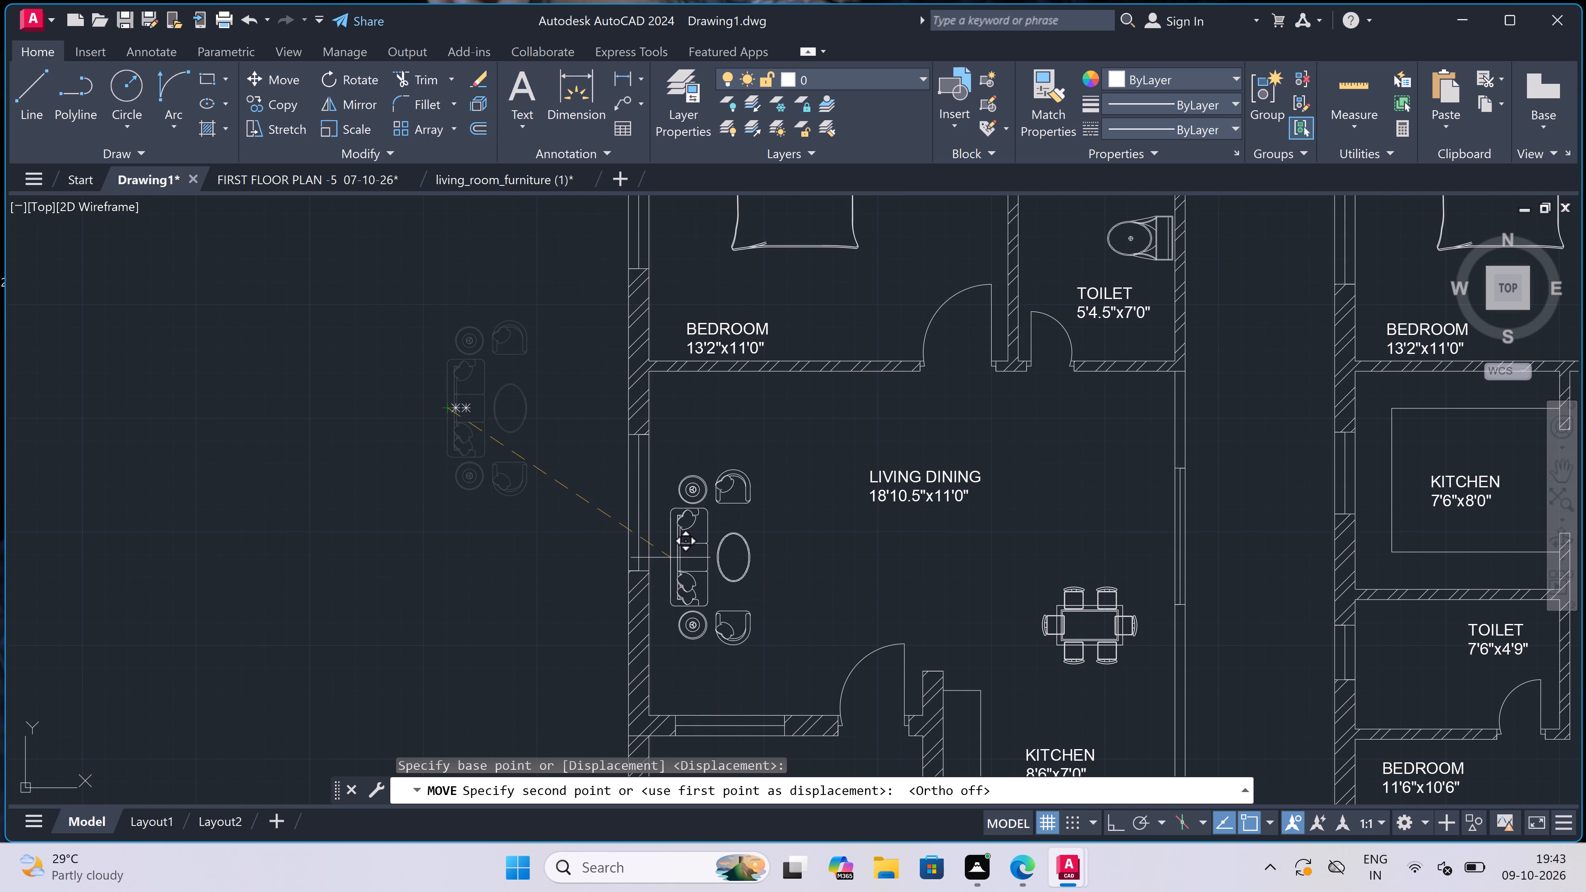
click(610, 479)
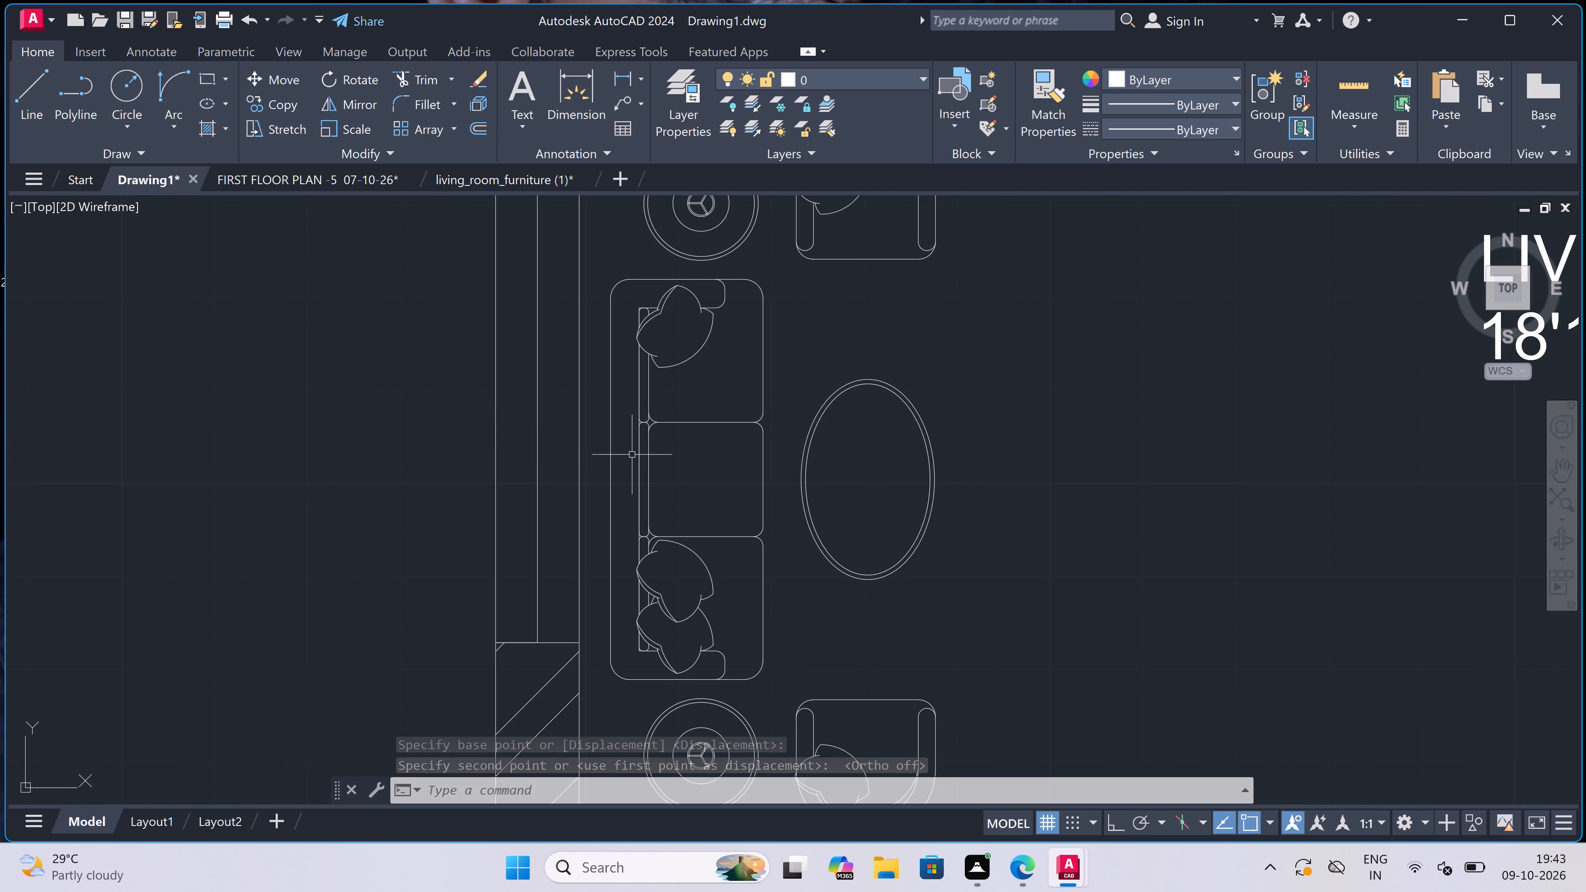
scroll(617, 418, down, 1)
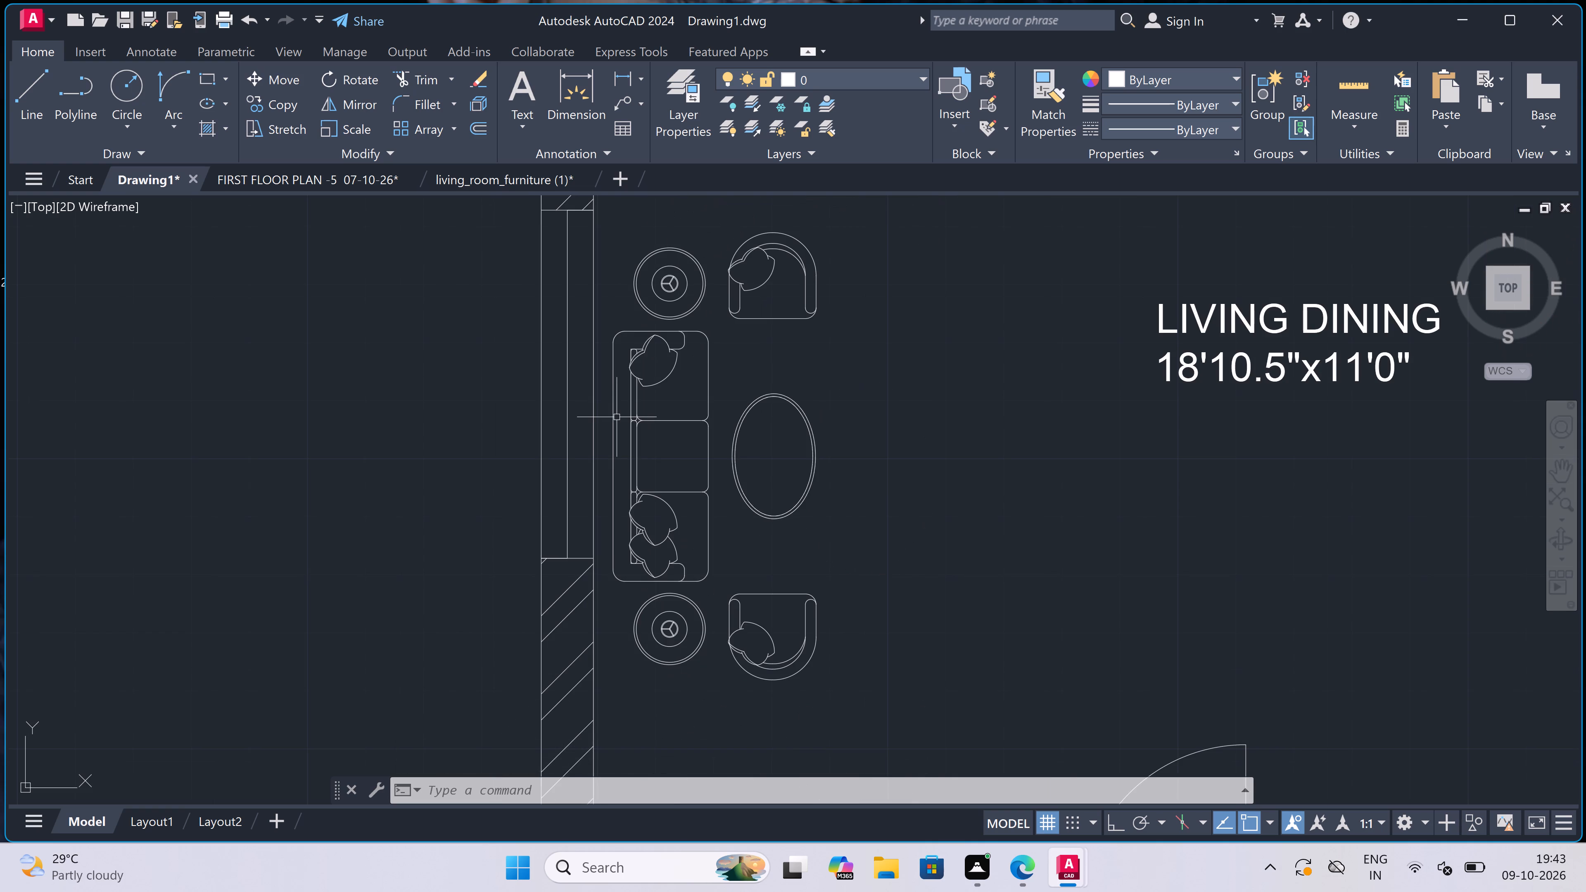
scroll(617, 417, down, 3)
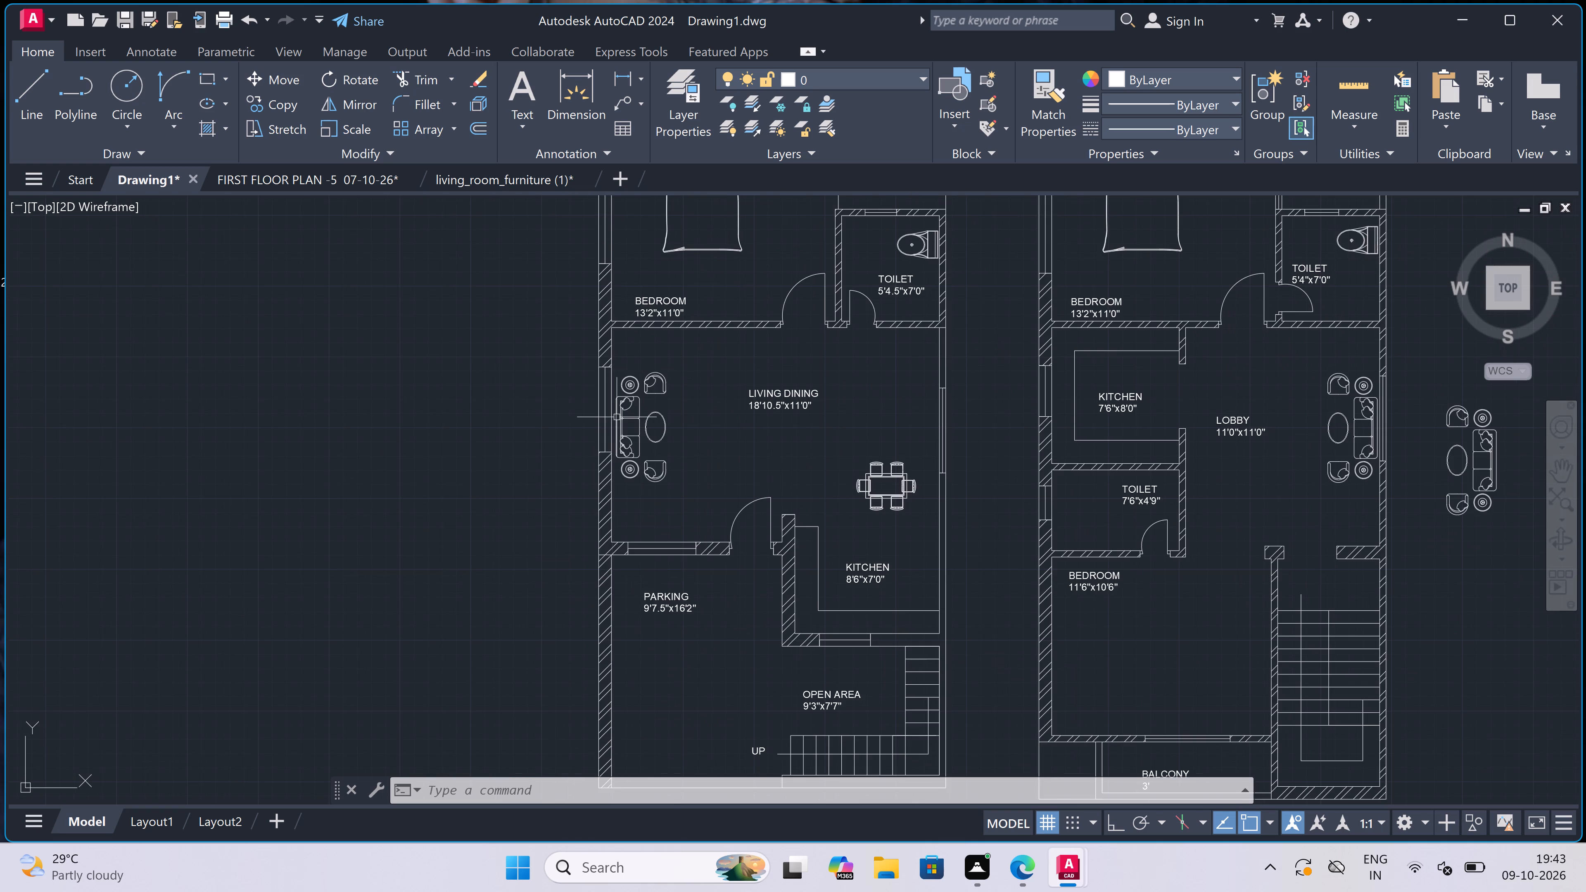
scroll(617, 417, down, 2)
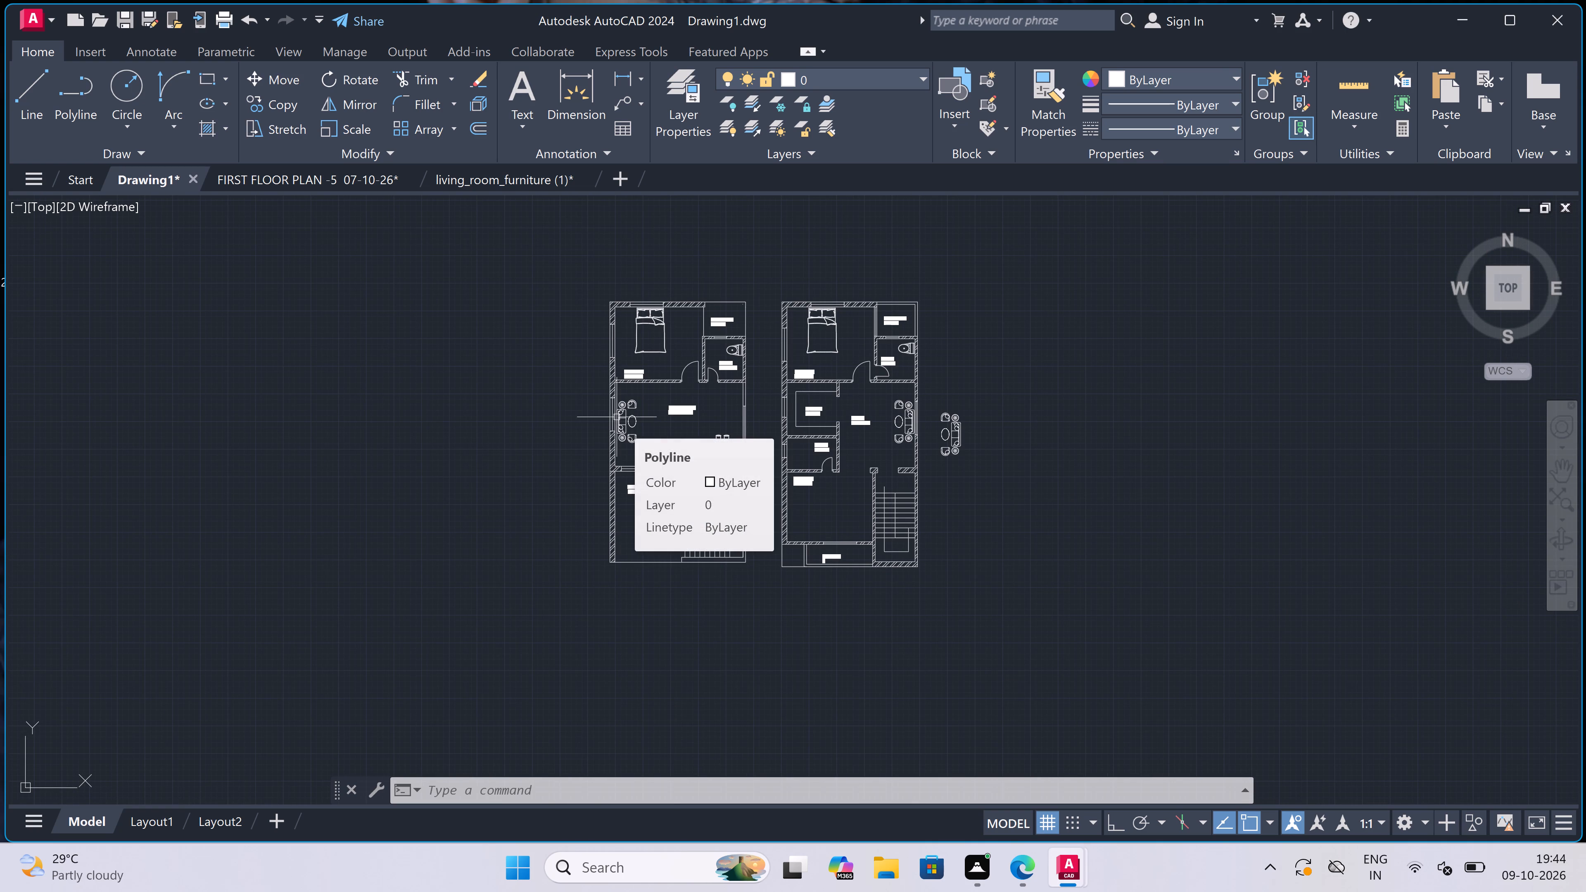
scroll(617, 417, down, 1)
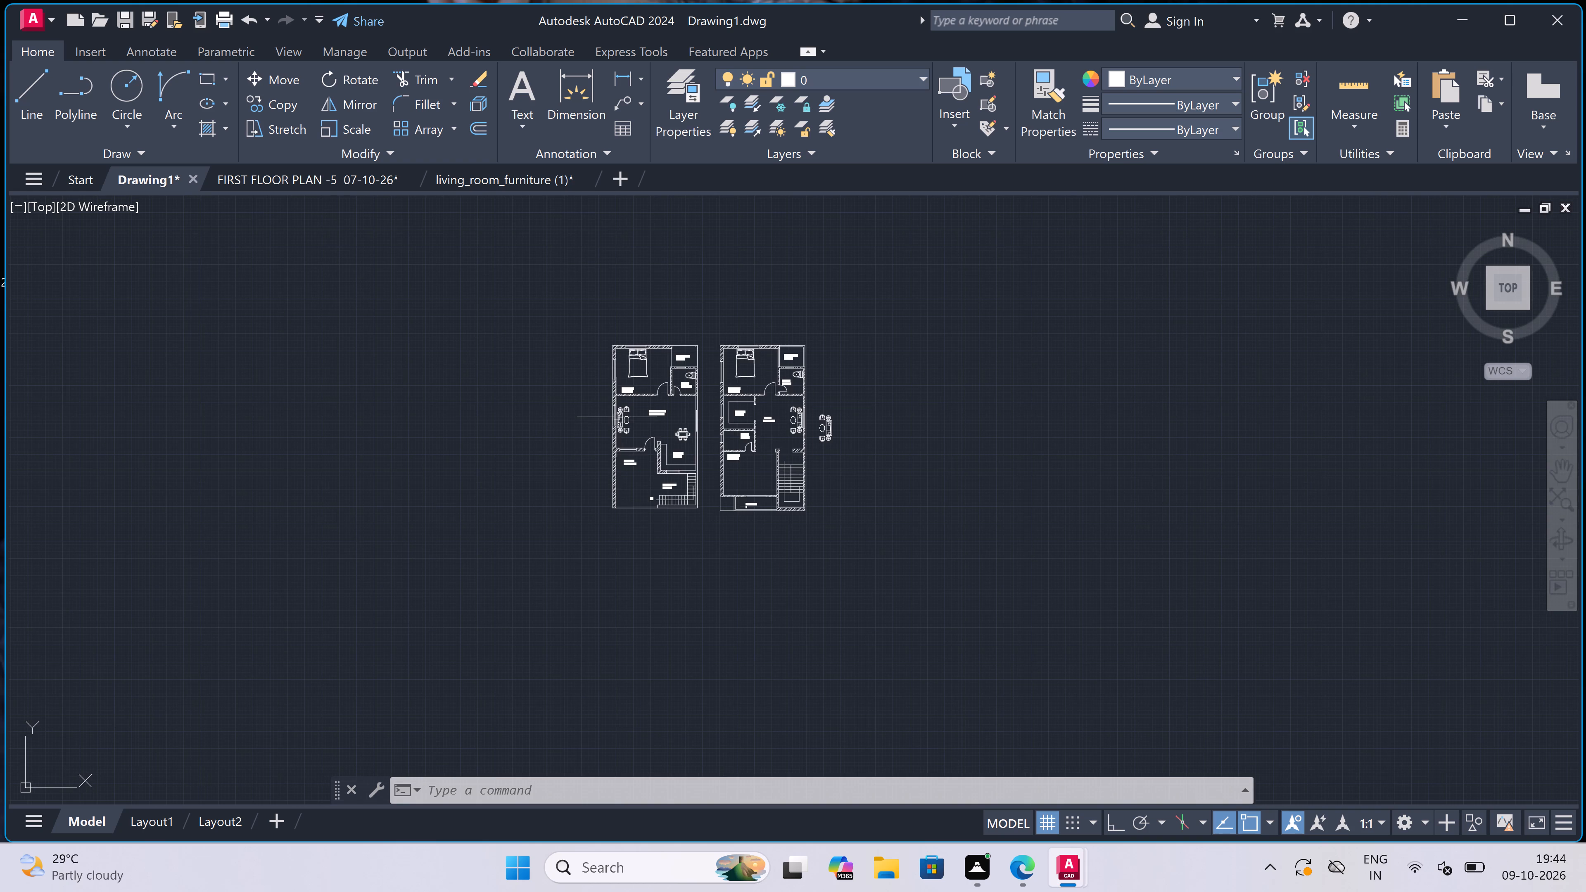
Delete the spare sofa set lying outside the plans, just east of the lobby plan.
scroll(581, 401, down, 2)
scroll(659, 391, up, 3)
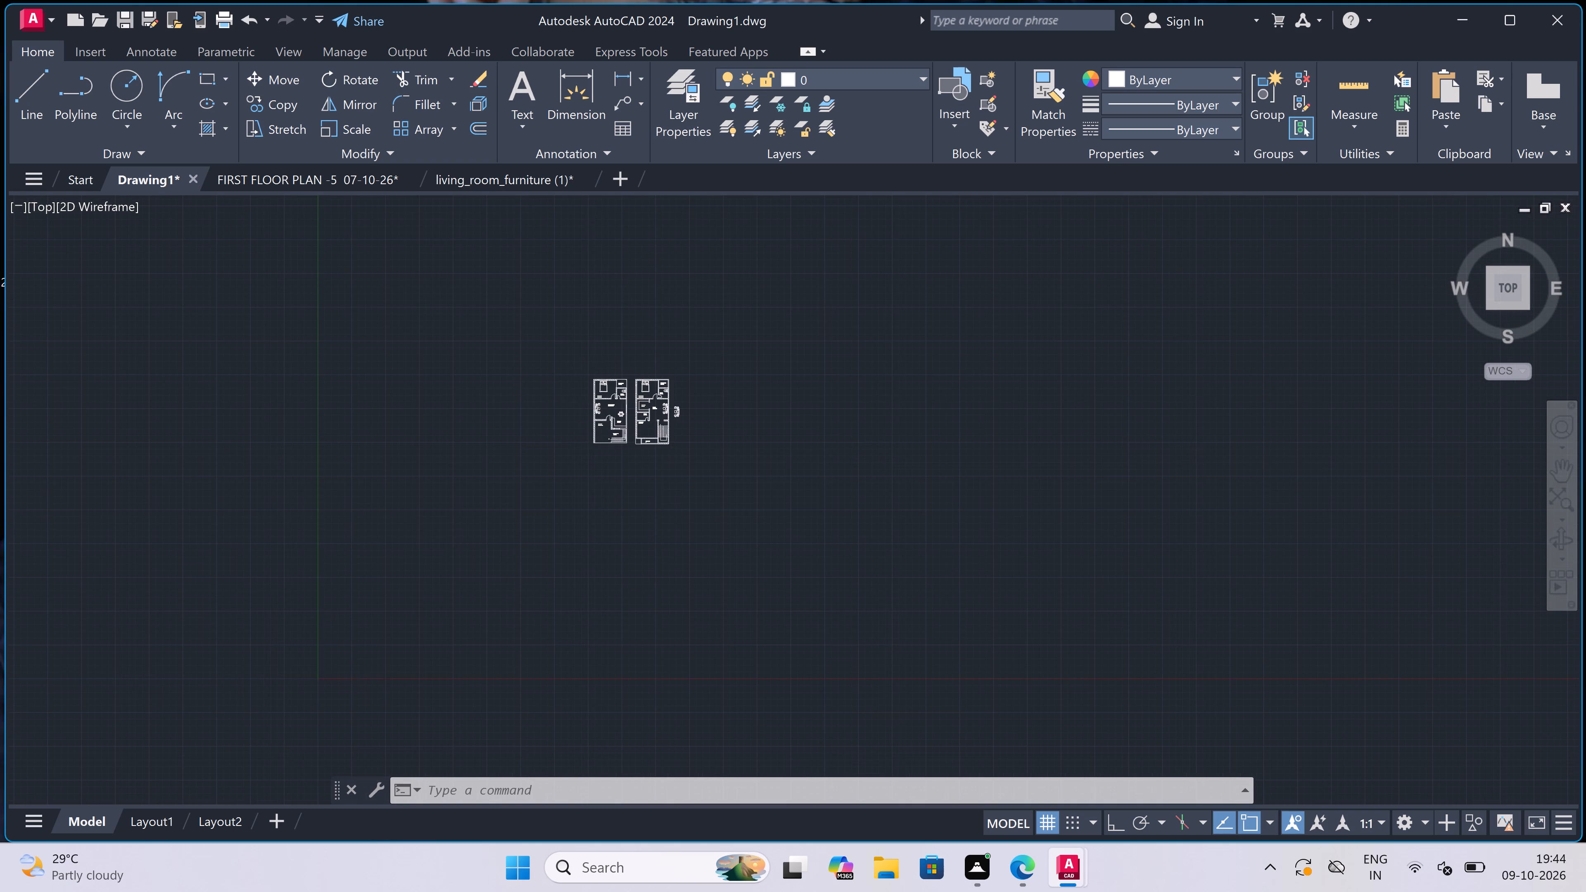
scroll(716, 467, up, 2)
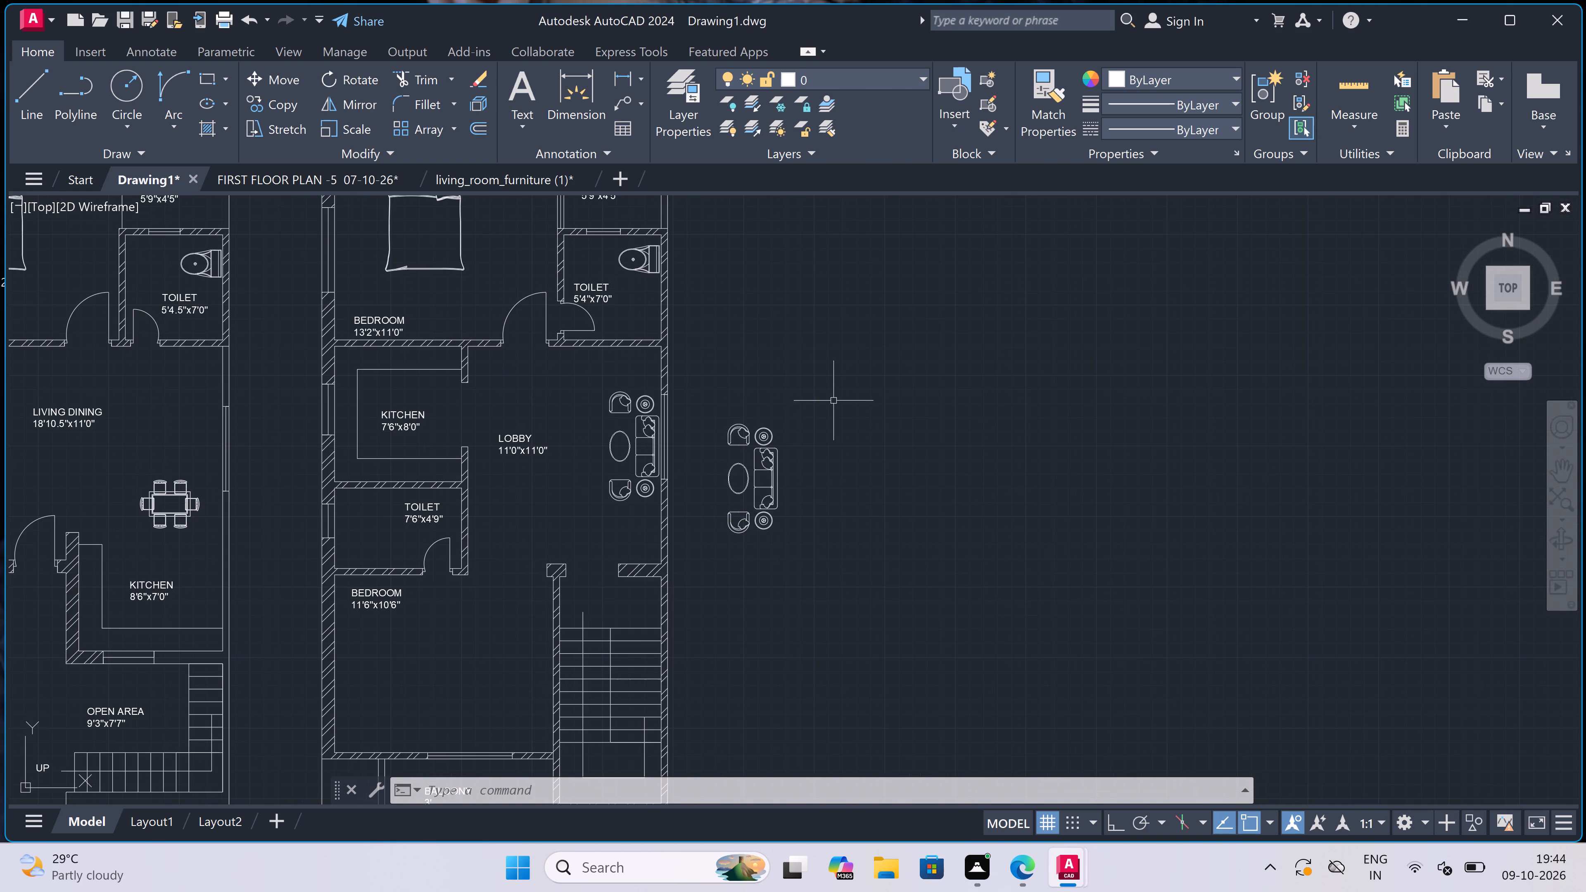
scroll(814, 403, up, 1)
click(812, 403)
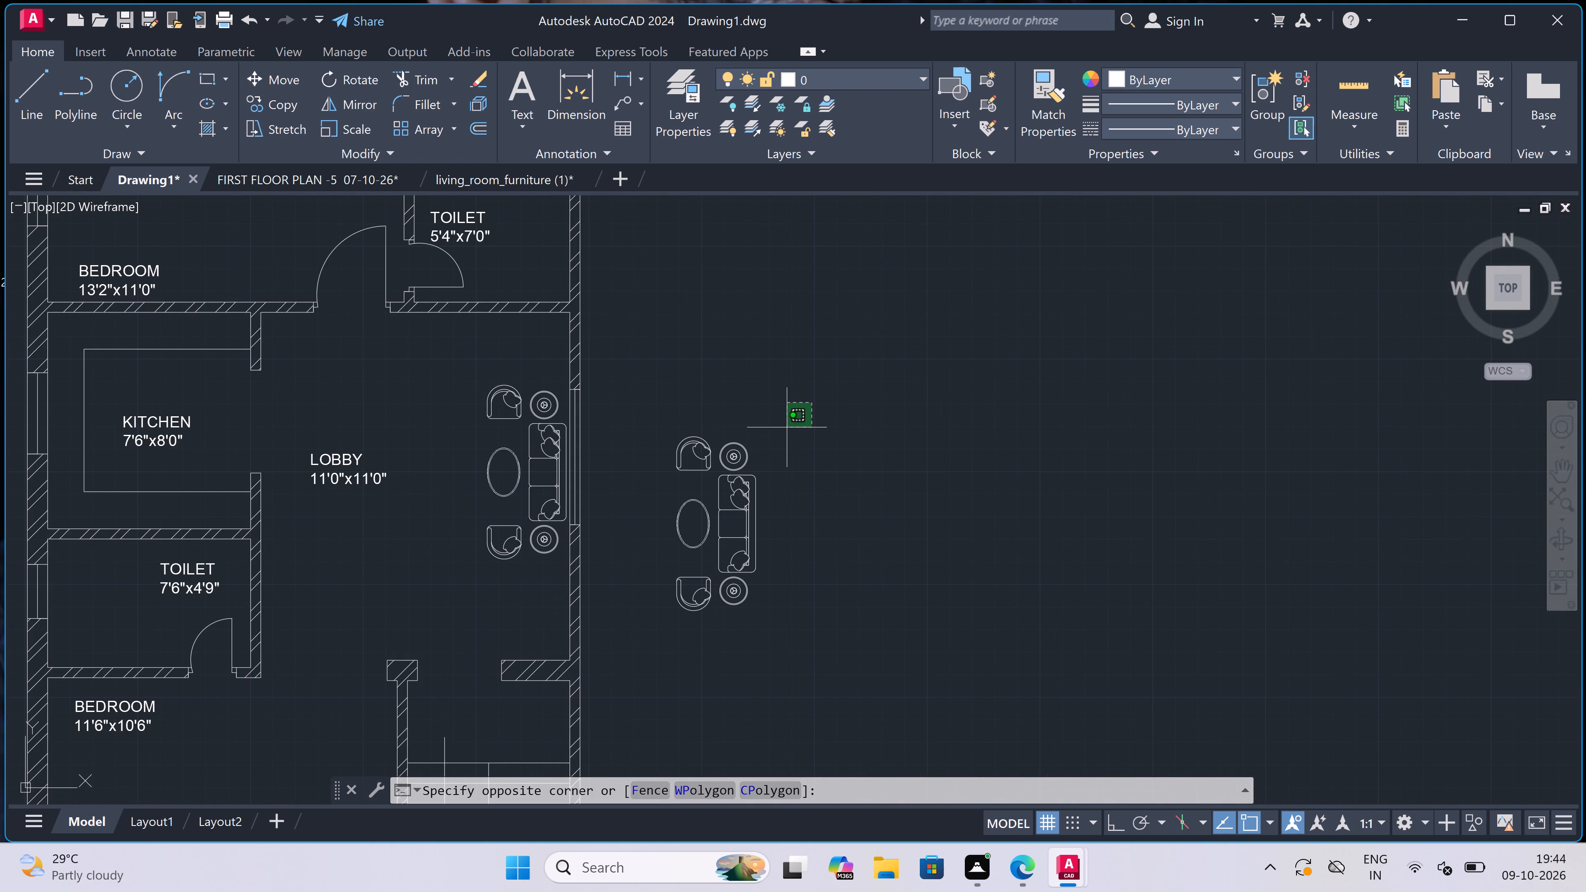
double_click(657, 648)
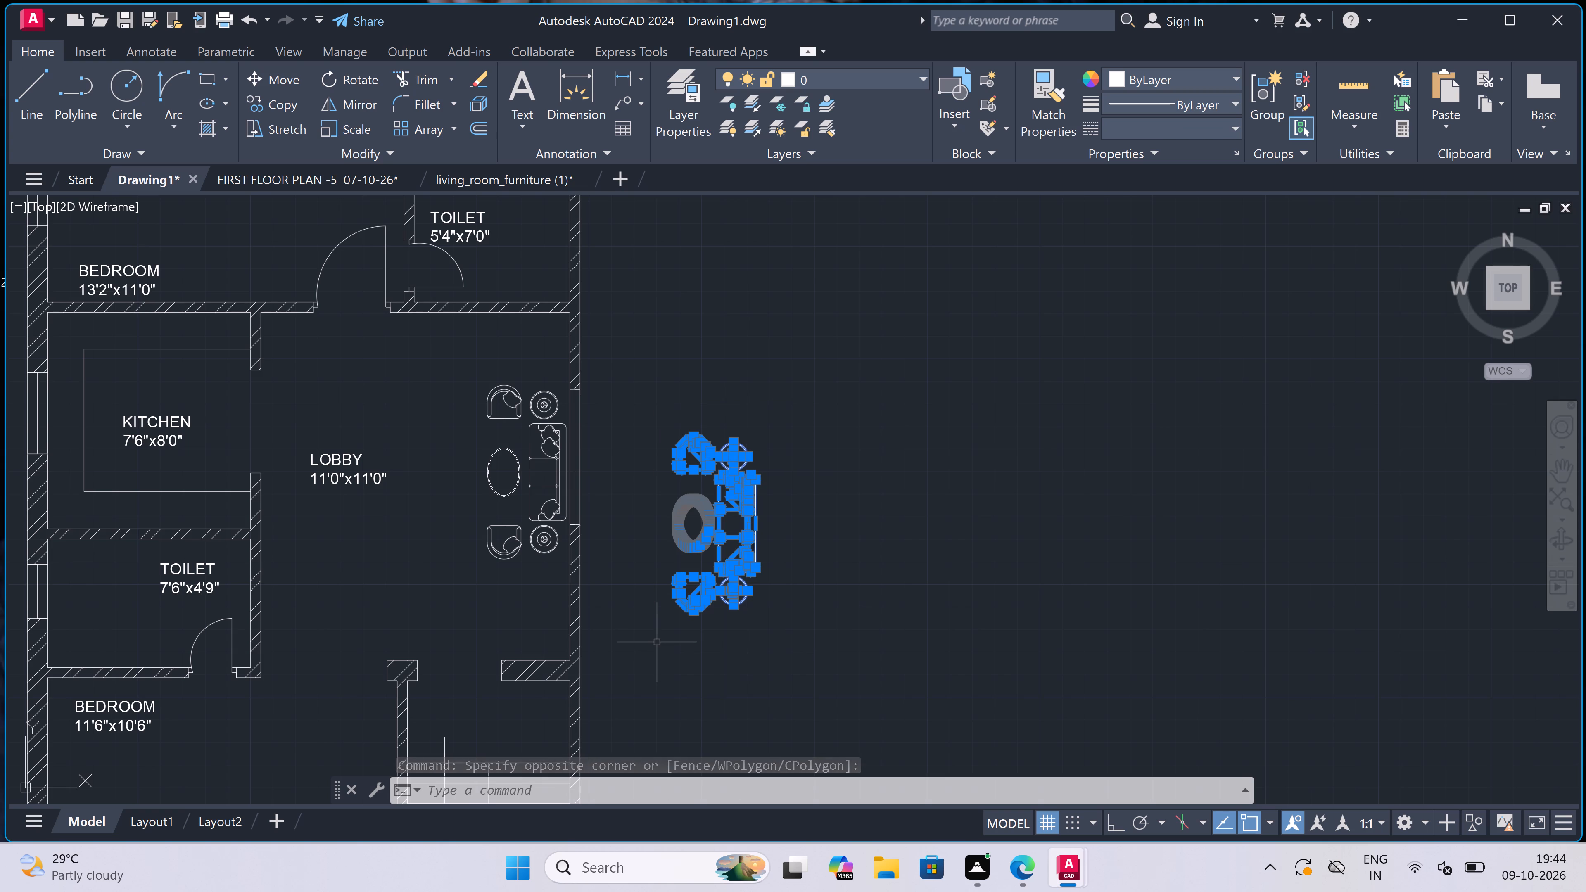
key(Delete)
Copy both complete floor plans together into the empty space directly east of the originals and finish copying.
scroll(692, 461, down, 4)
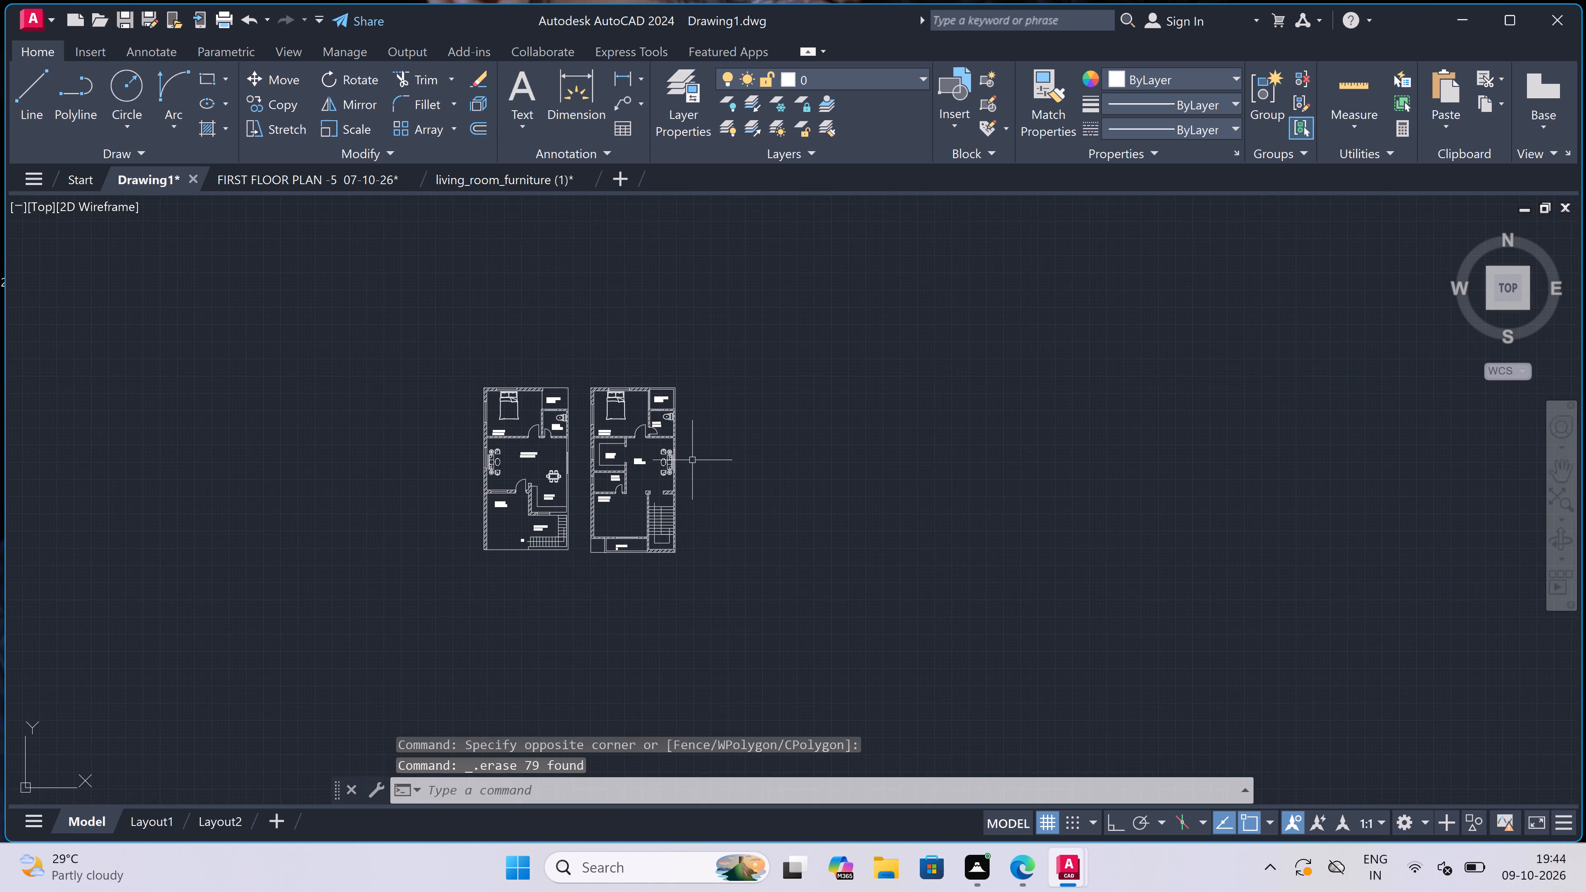
click(713, 333)
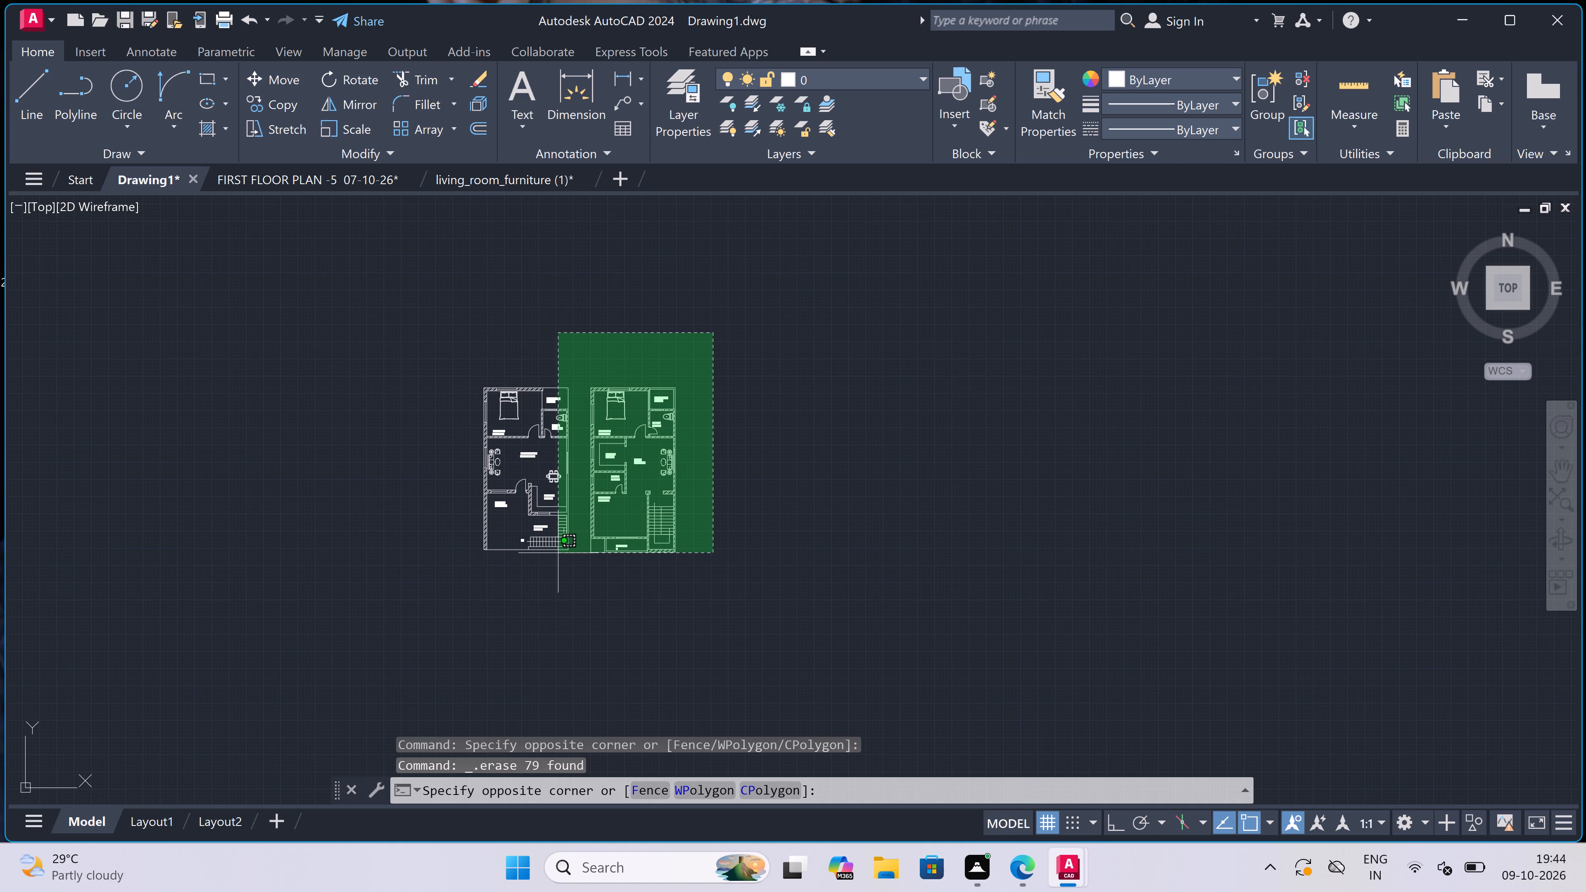
click(420, 610)
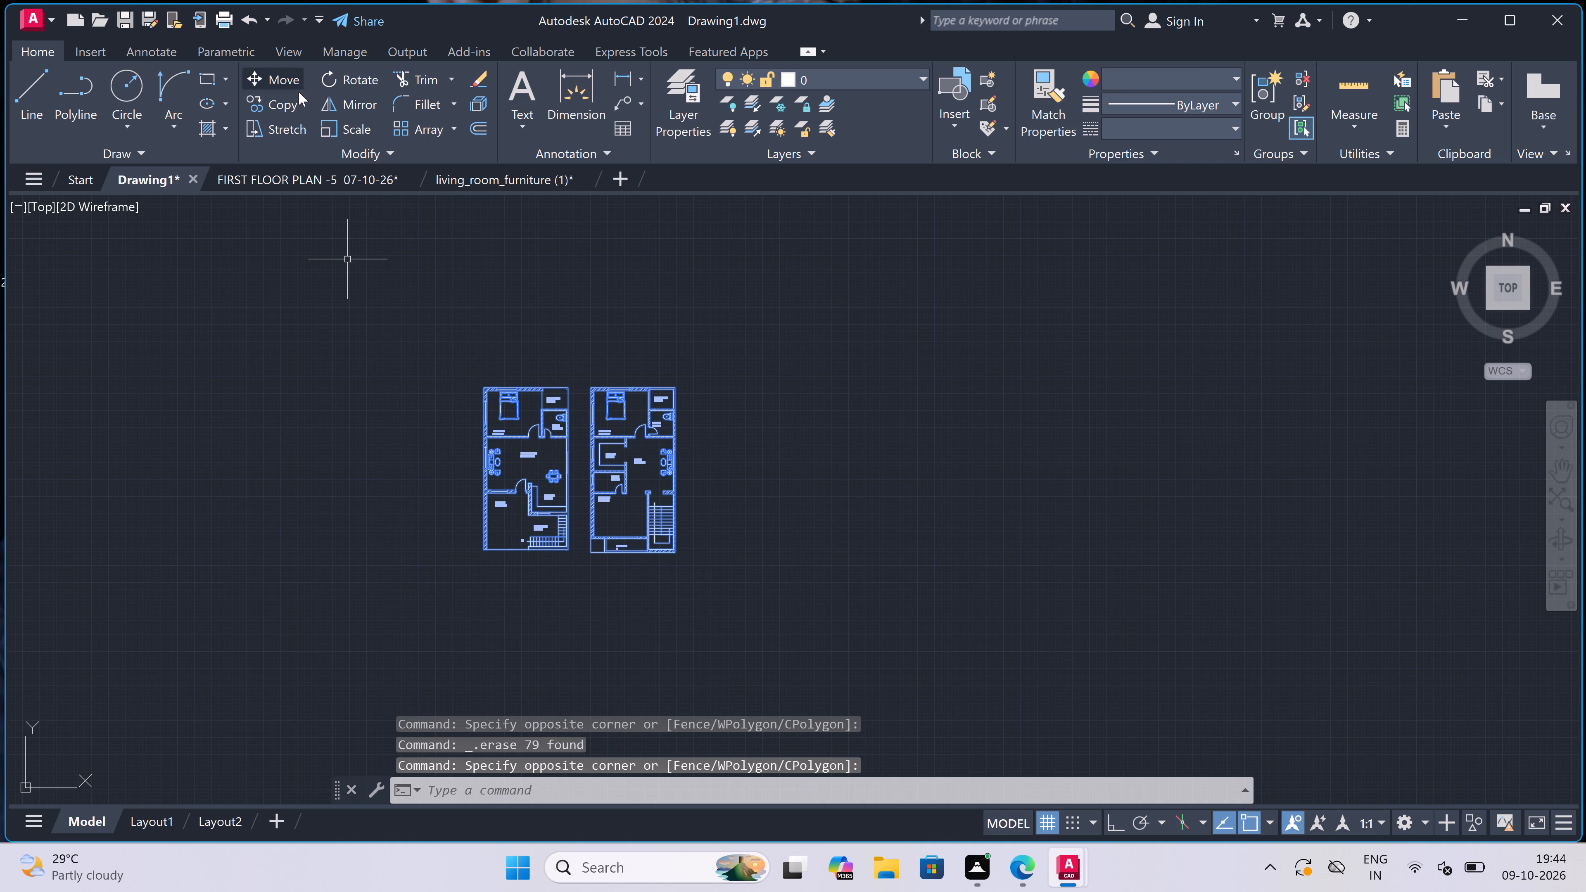
click(263, 100)
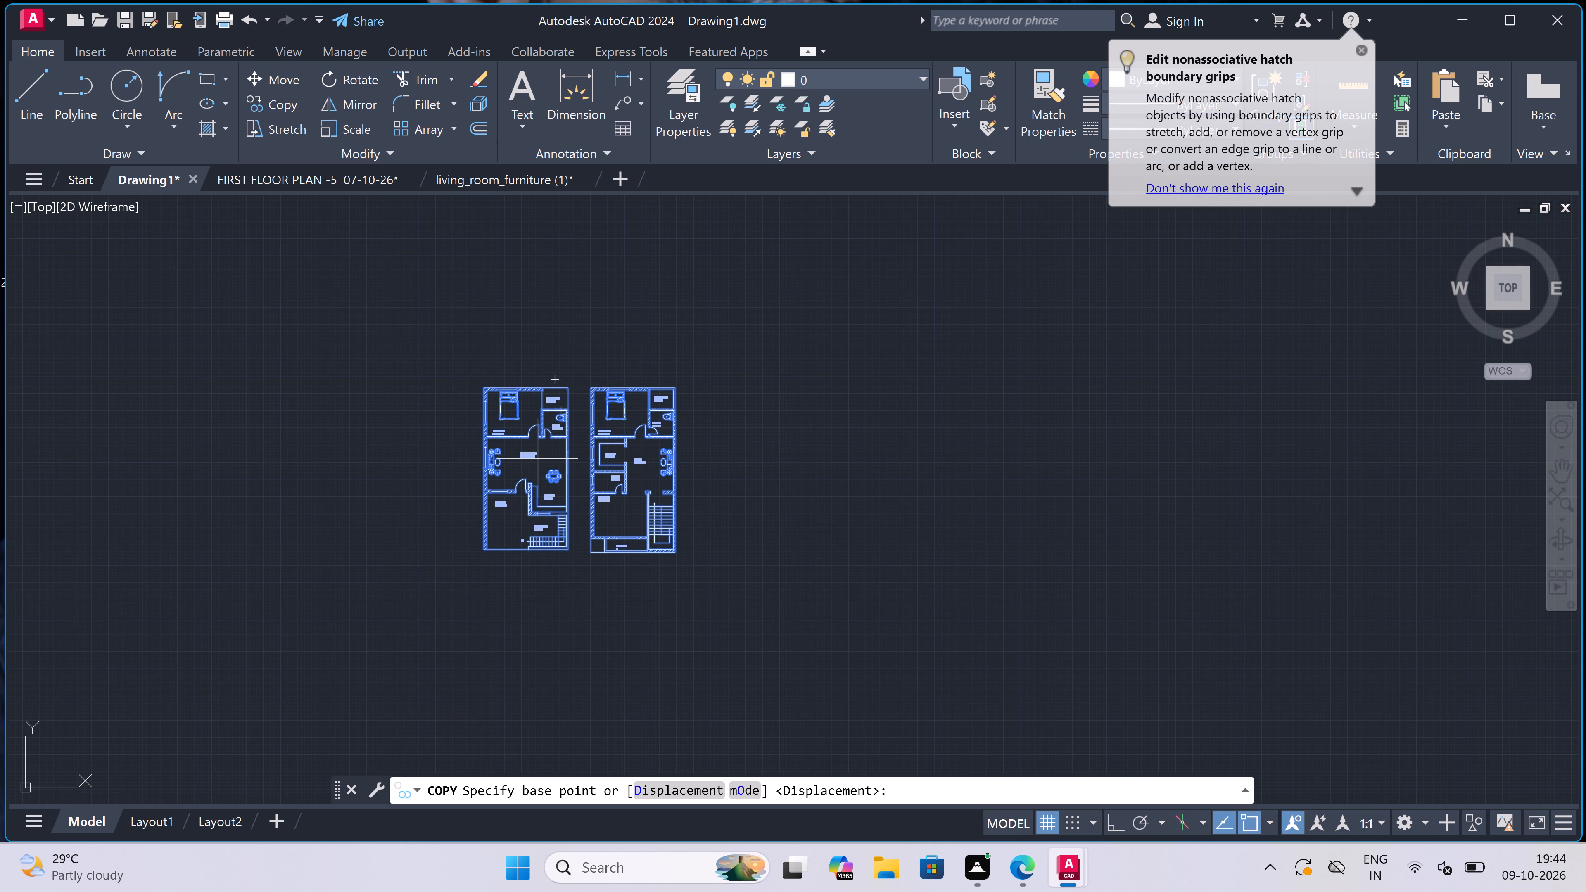
click(518, 470)
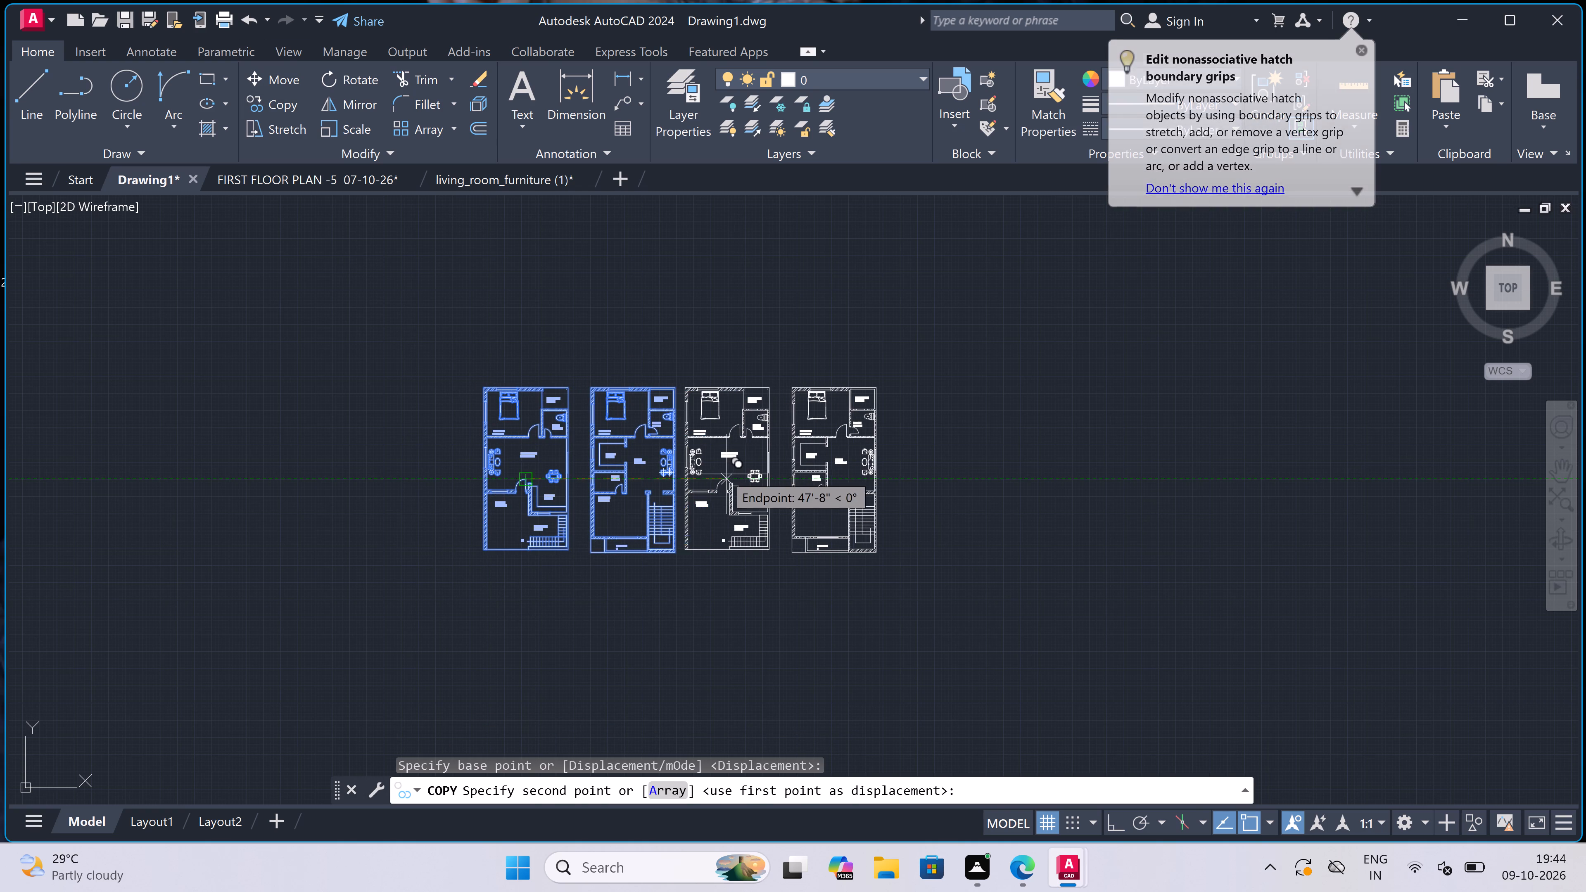
click(753, 477)
key(Escape)
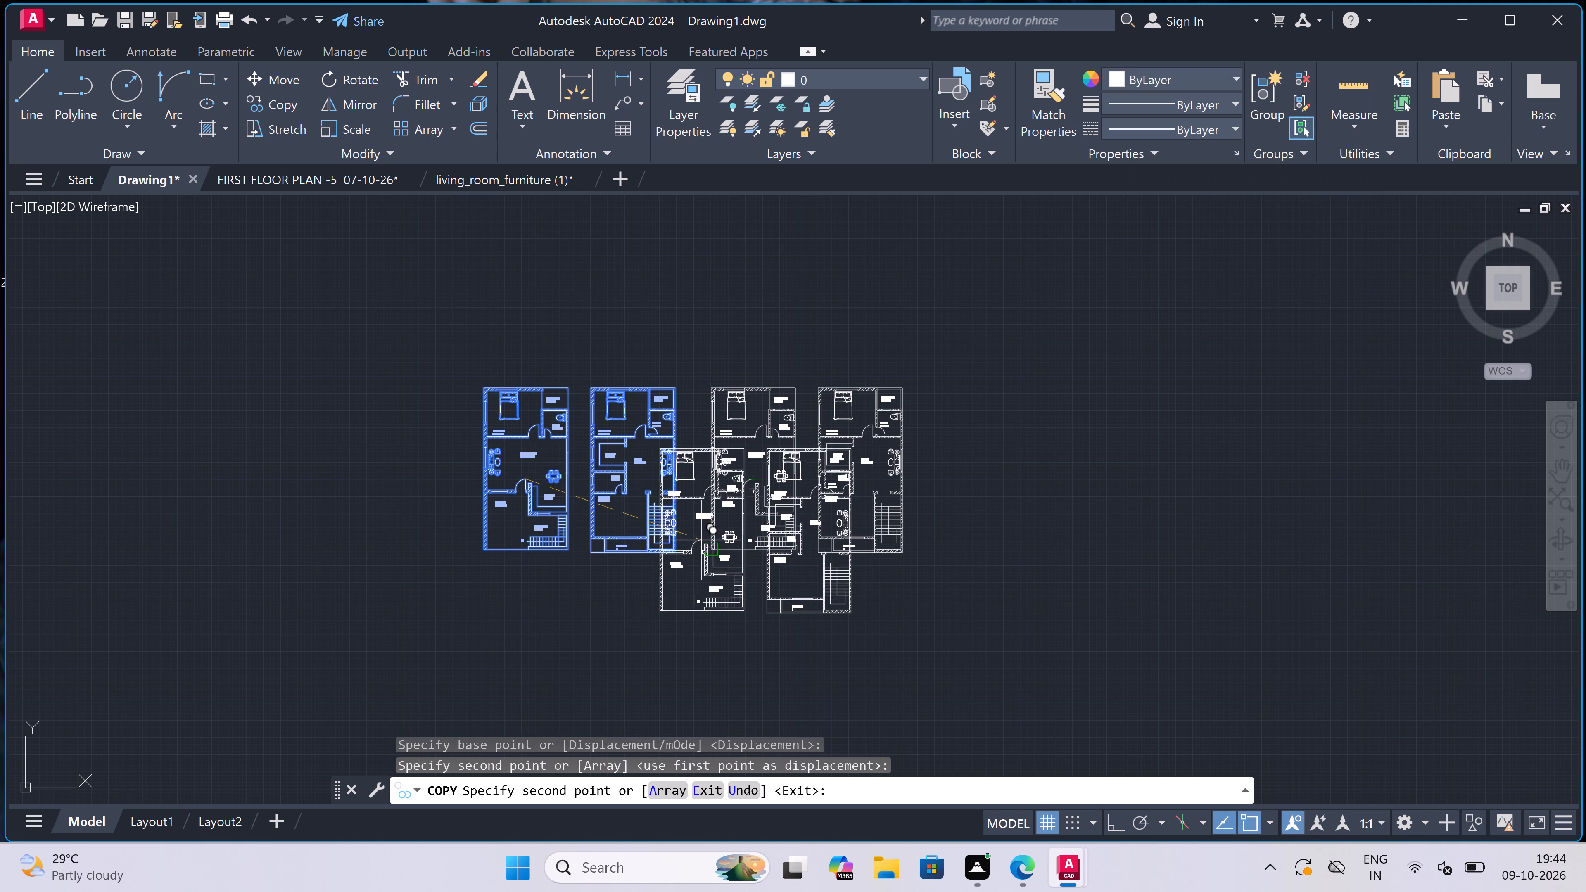
In the copied living-dining plan, delete the bed, dining set, sofa set and the BEDROOM, REAR OPEN, KITCHEN and LIVING DINING labels.
scroll(740, 382, up, 4)
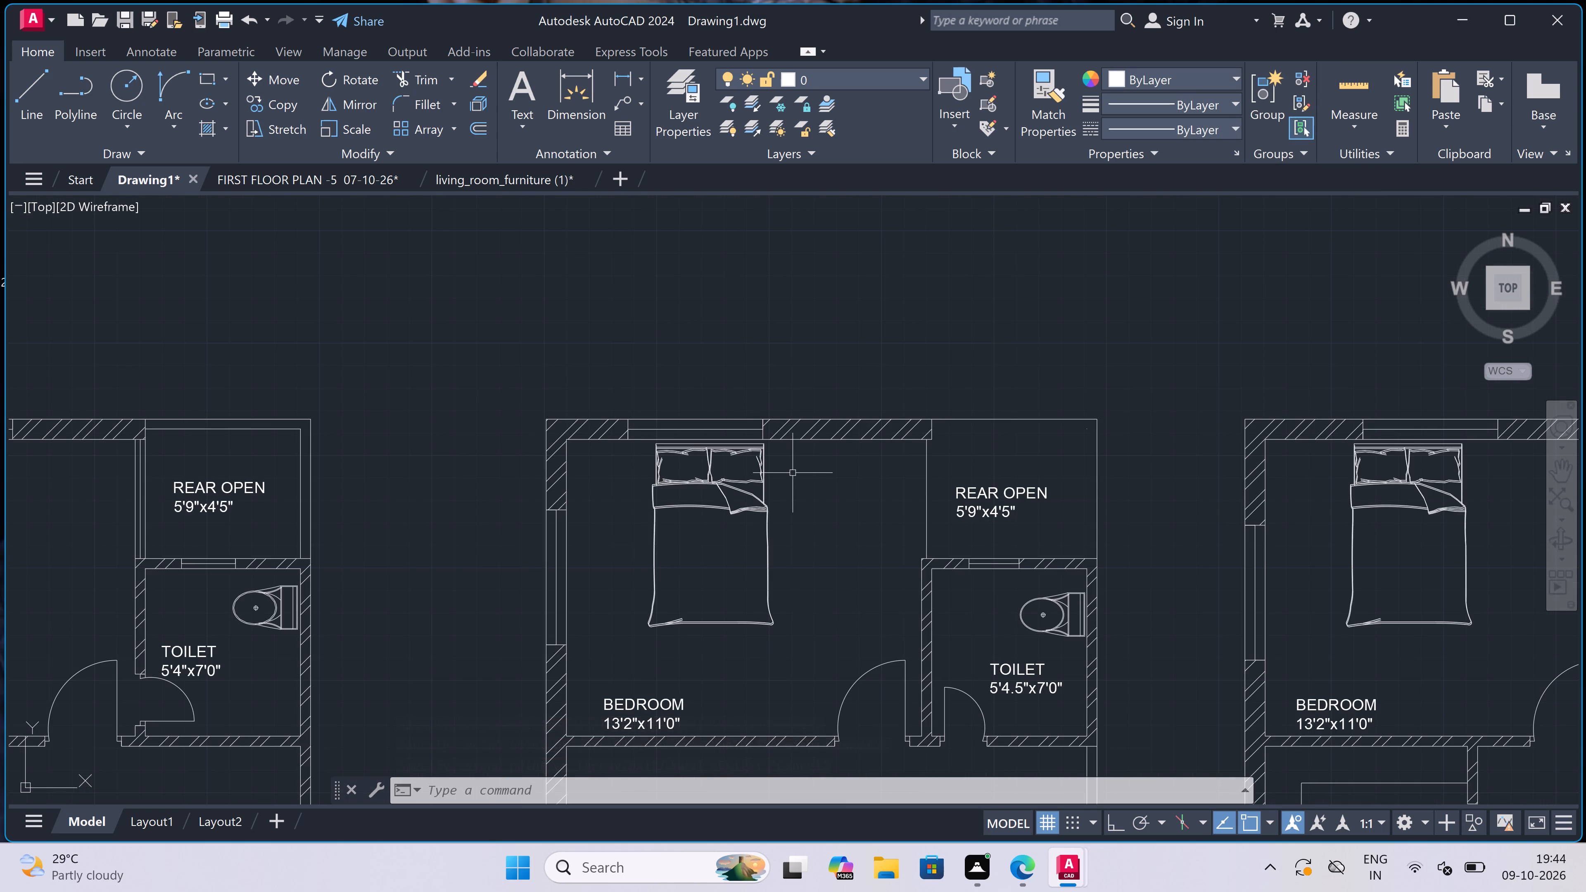
scroll(794, 472, up, 2)
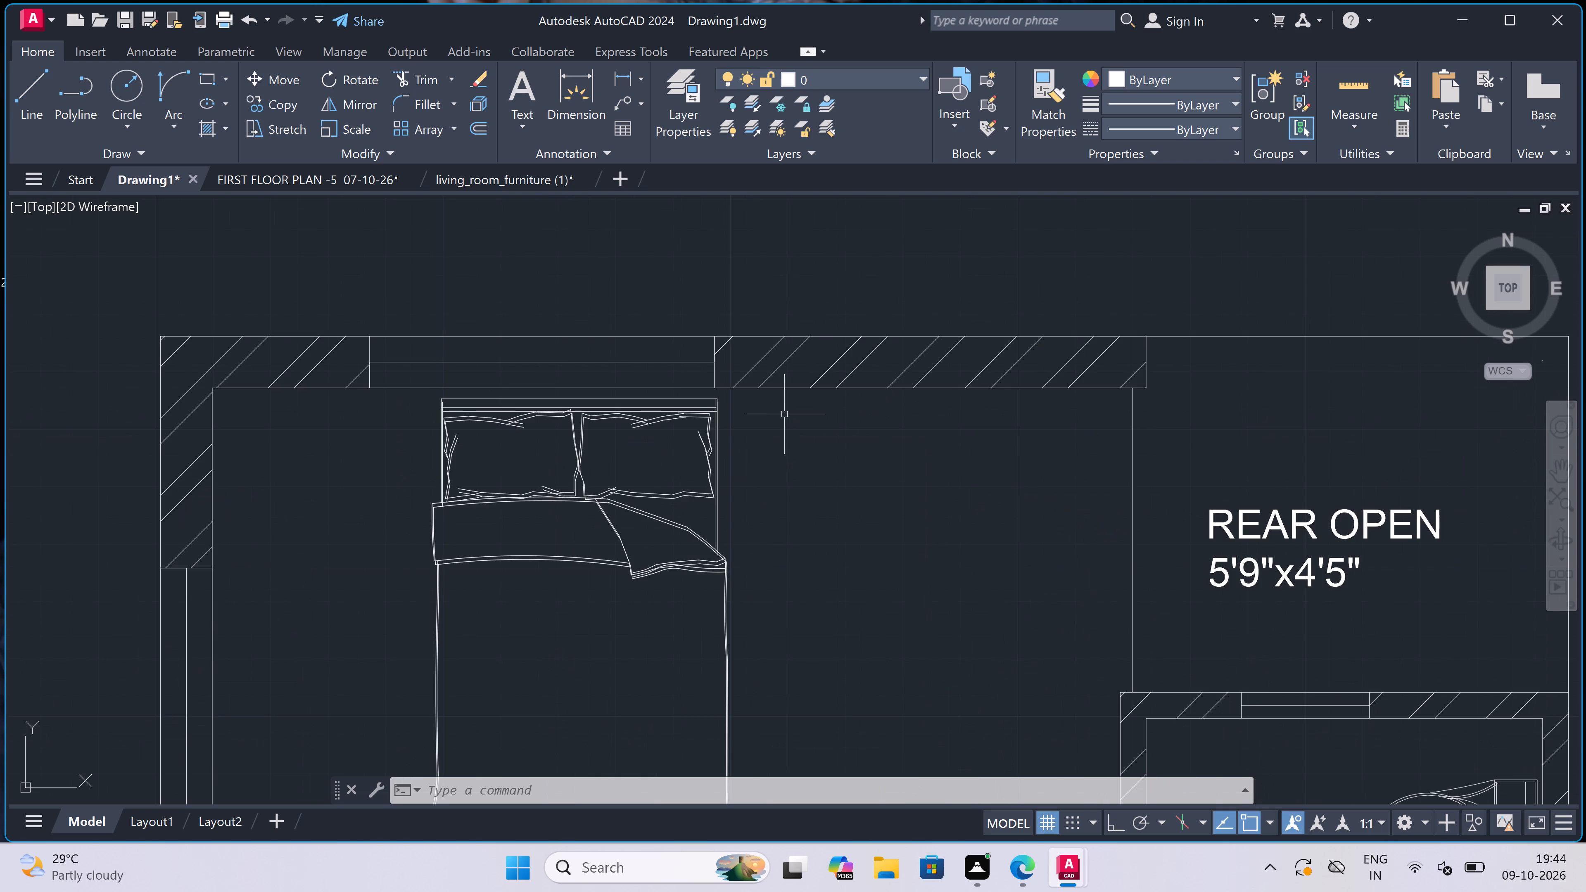
scroll(780, 394, up, 1)
click(779, 391)
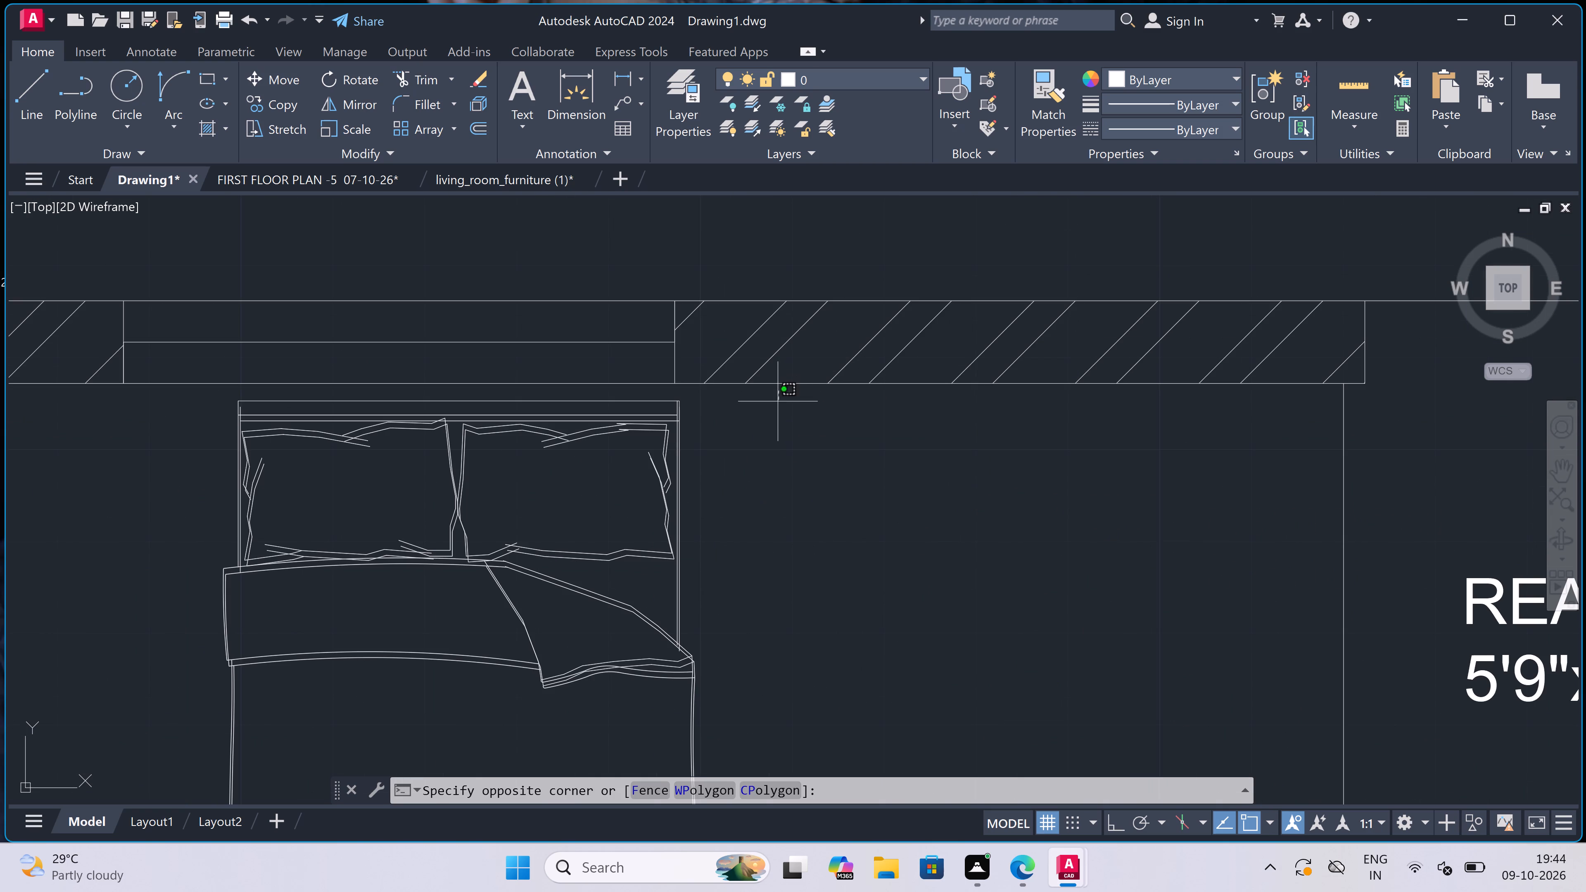
scroll(729, 468, down, 5)
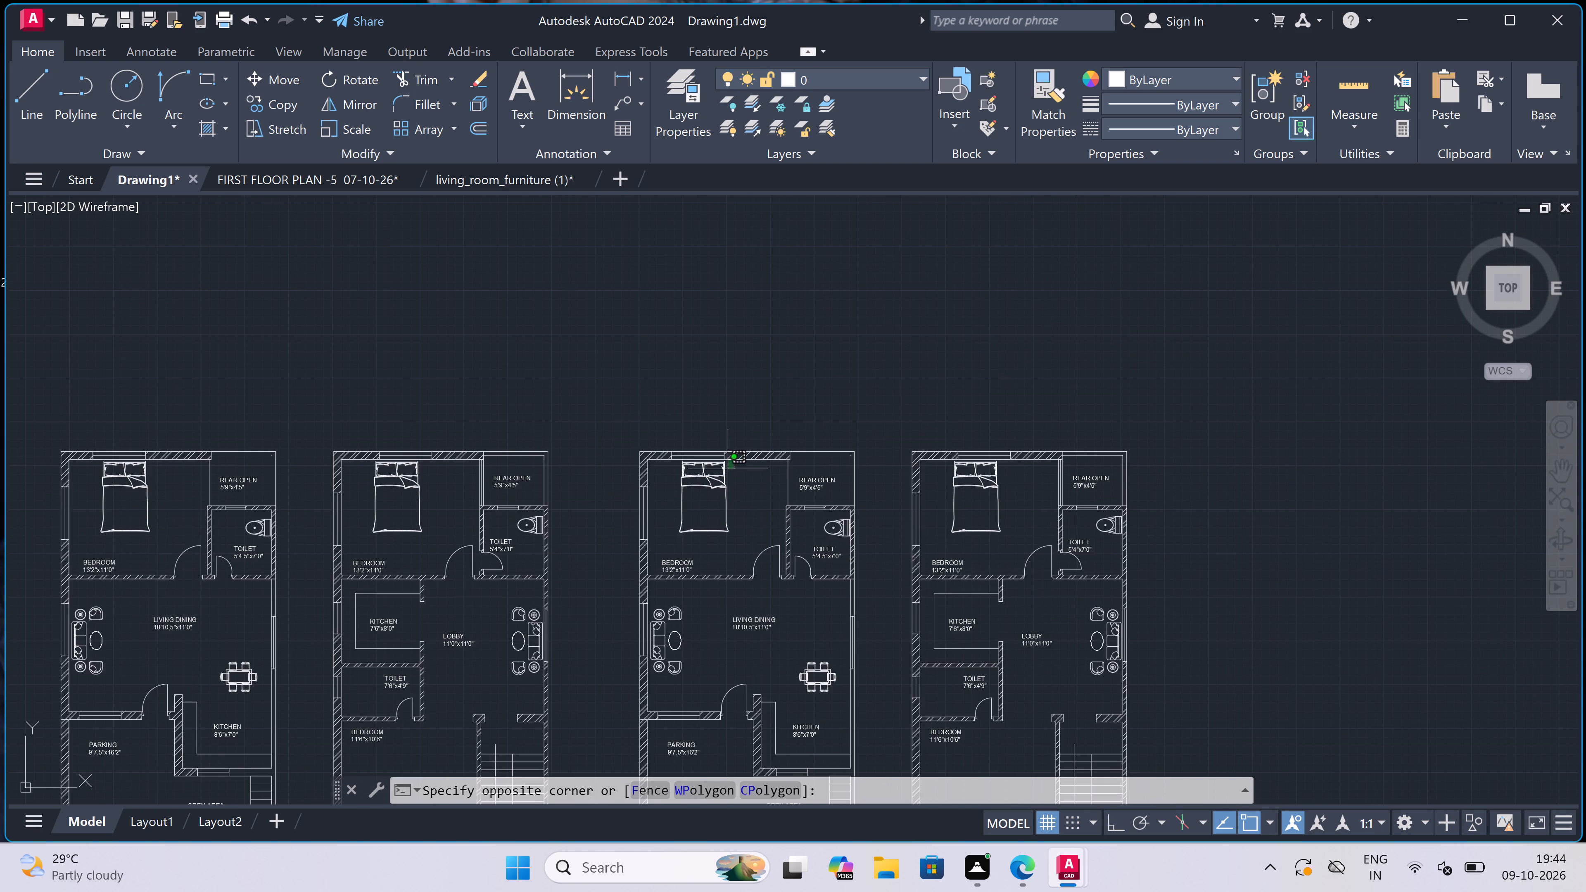
scroll(687, 527, up, 3)
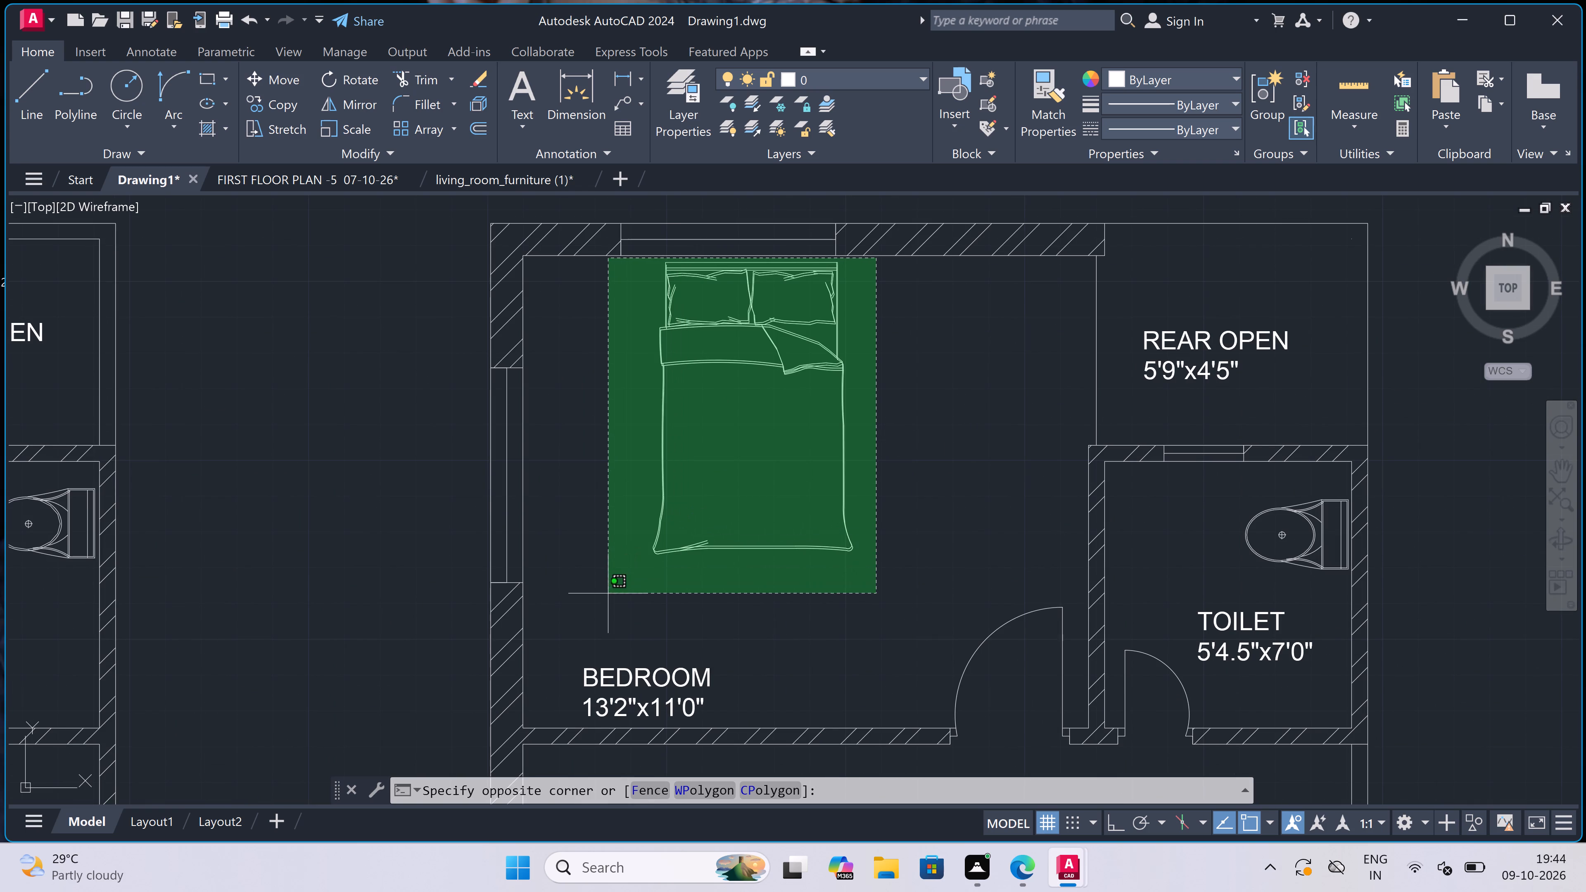
click(608, 593)
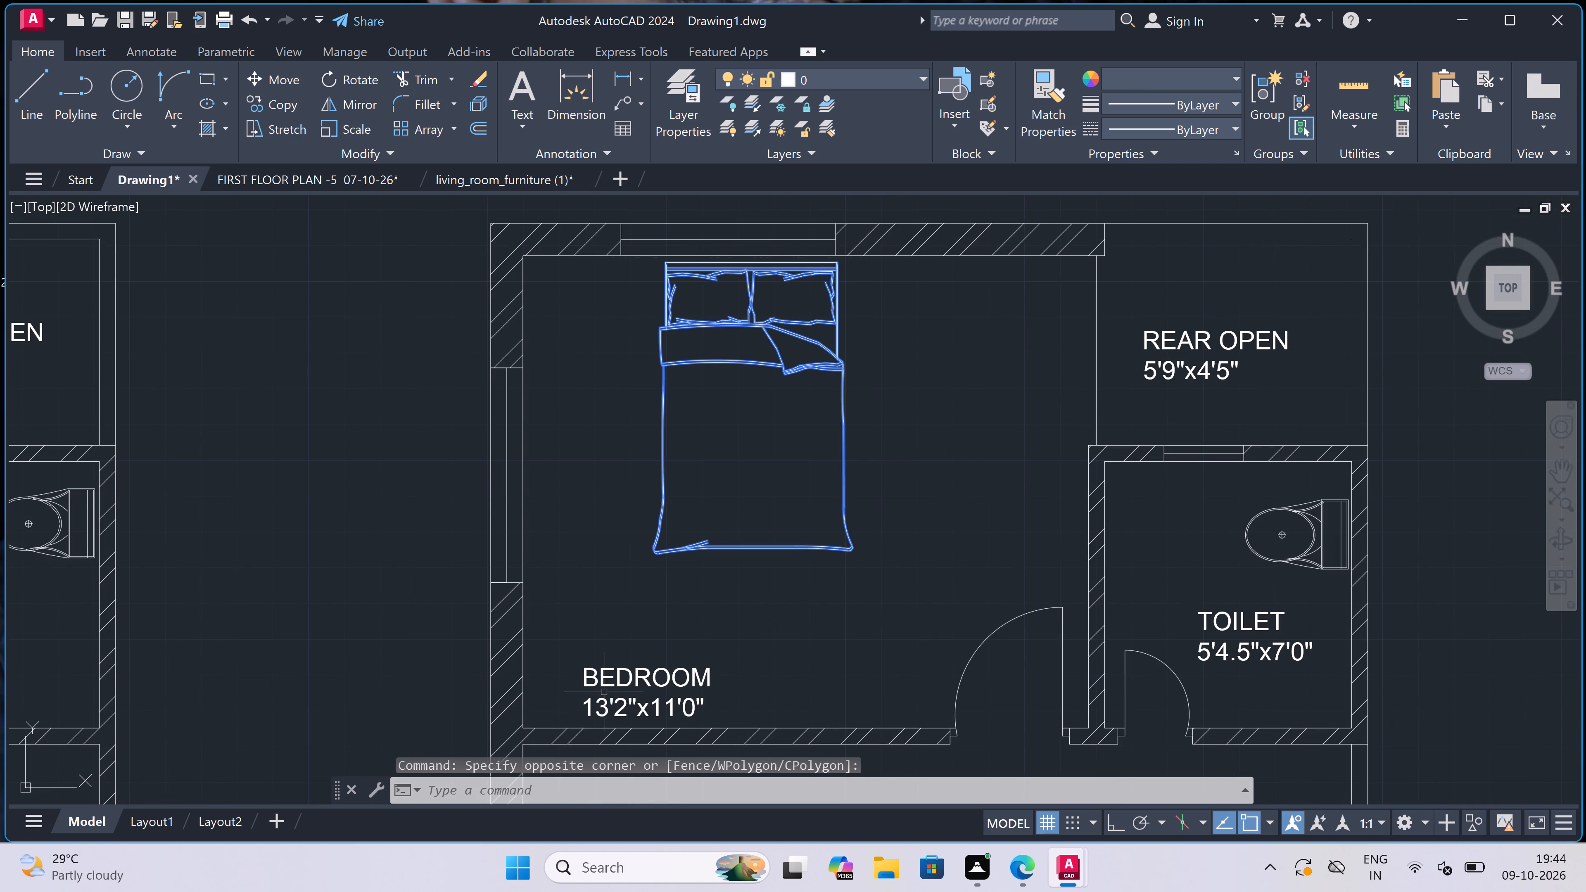
click(604, 685)
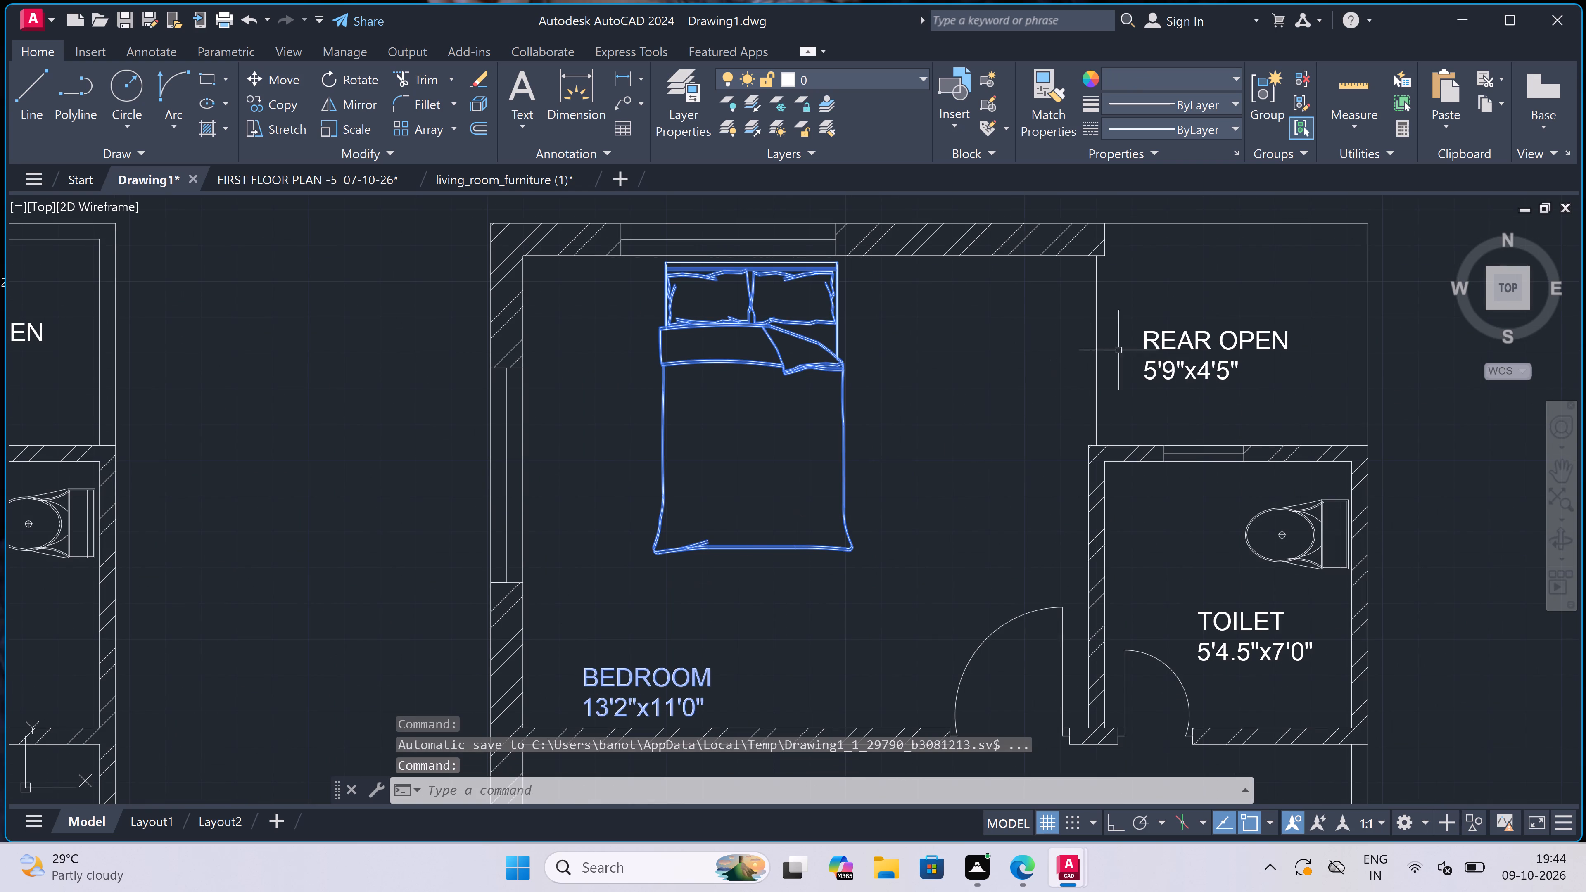
click(1184, 337)
scroll(800, 405, down, 2)
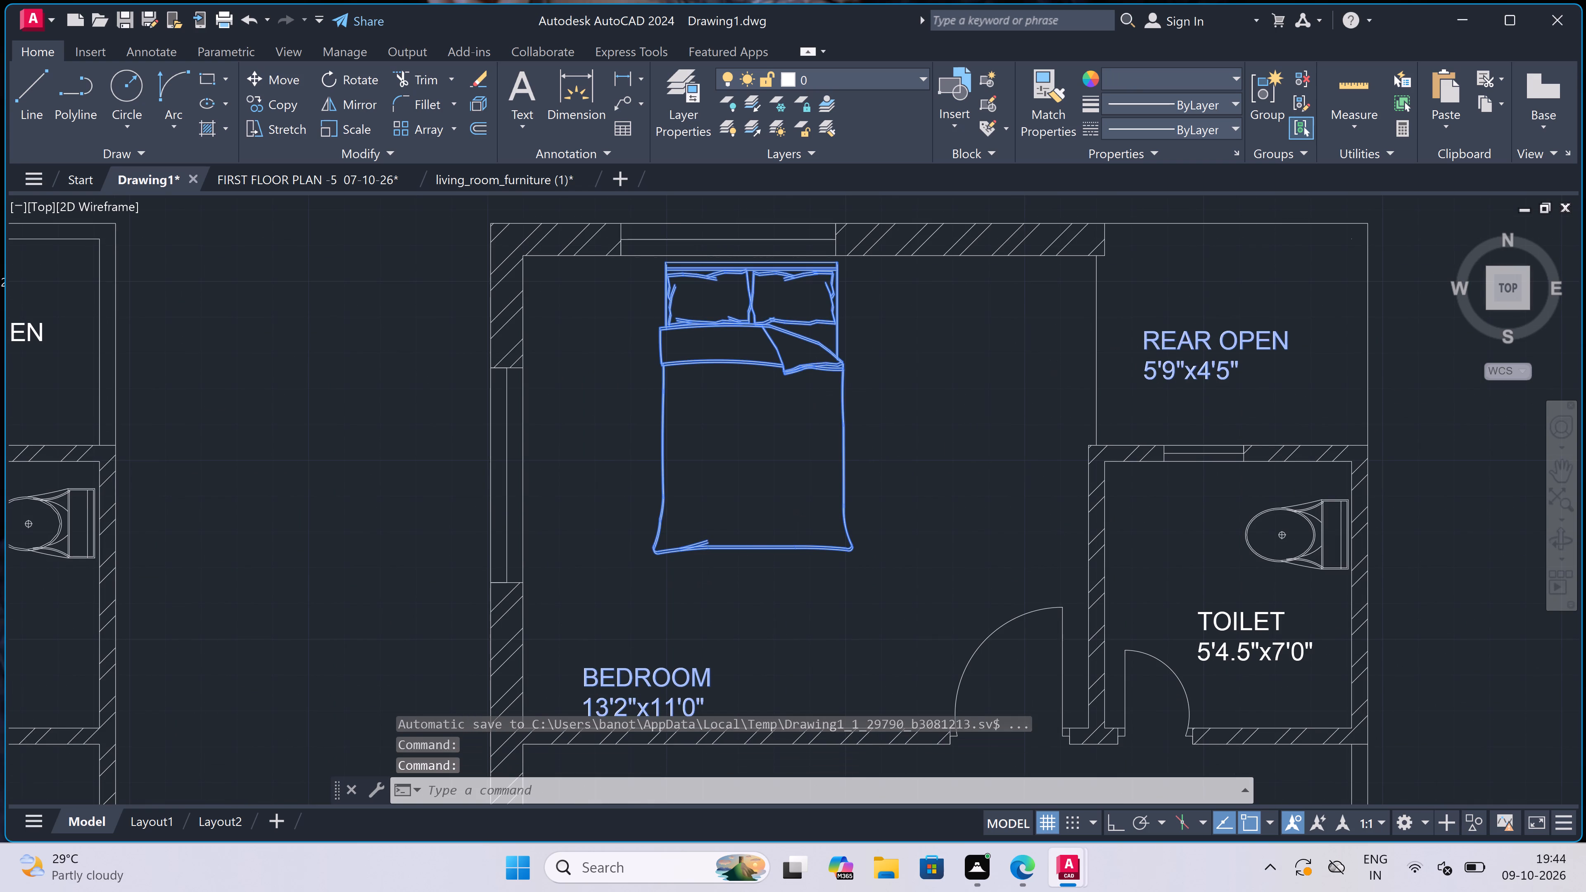
scroll(800, 404, down, 2)
scroll(849, 504, up, 3)
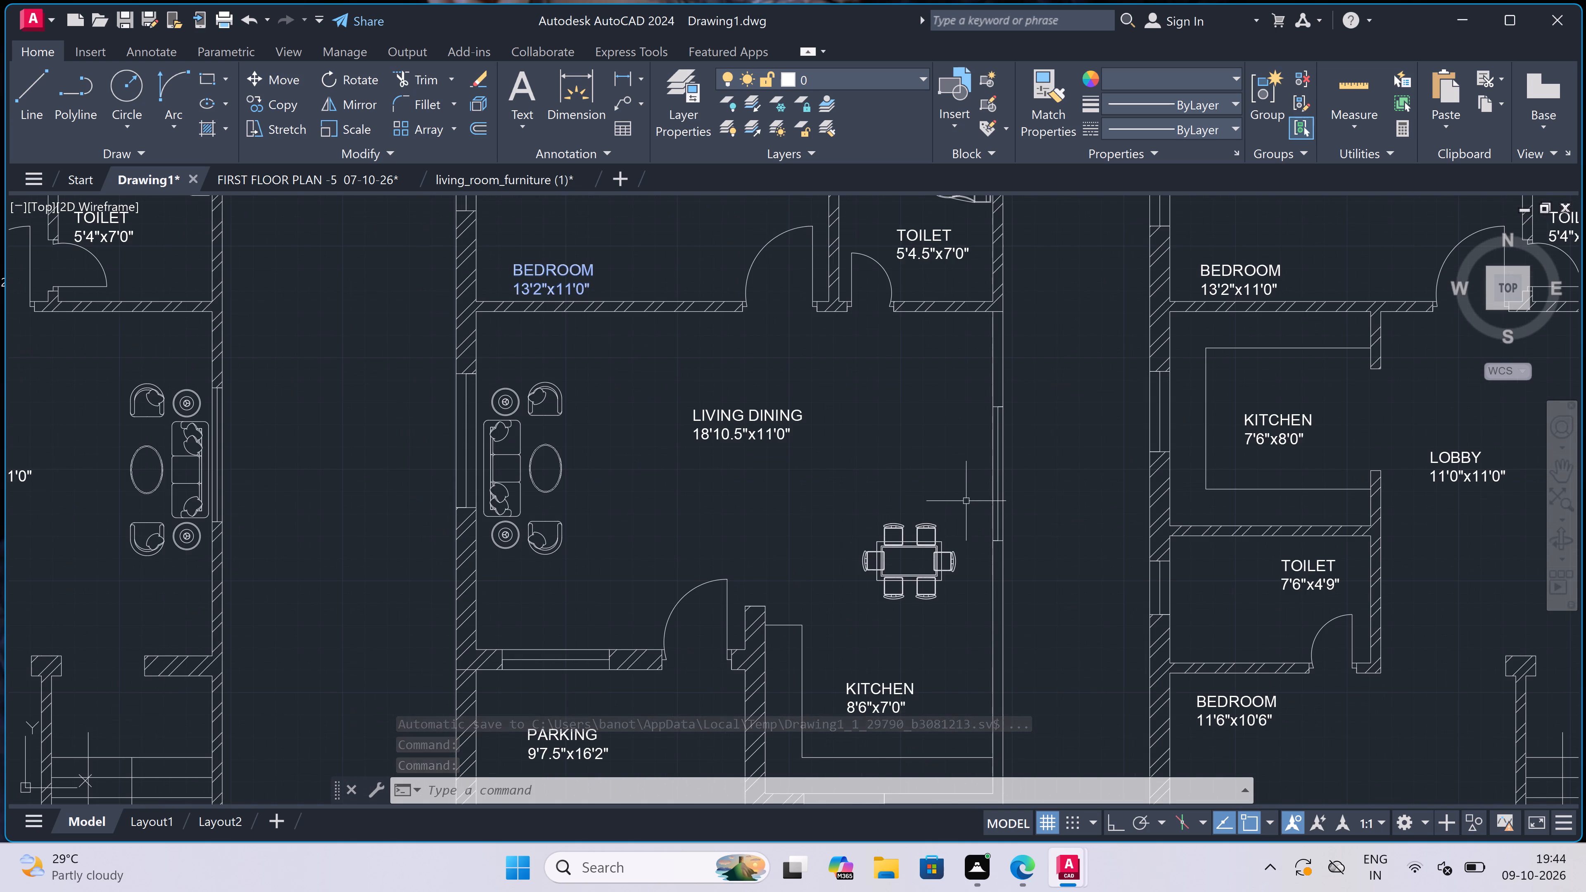
click(966, 501)
scroll(864, 662, down, 2)
scroll(850, 705, up, 1)
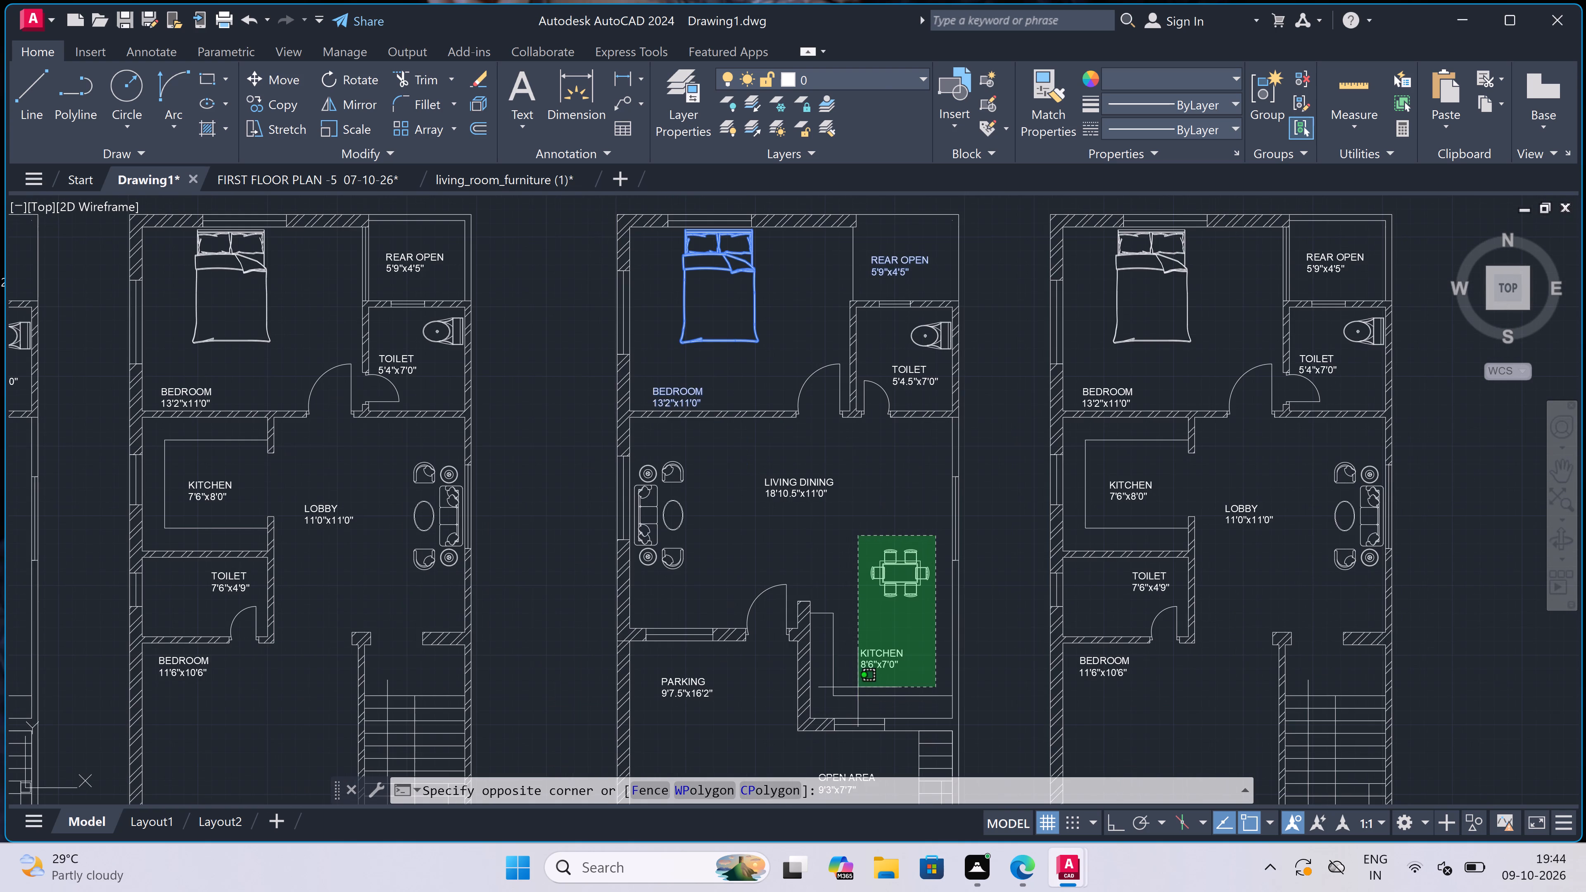
click(862, 669)
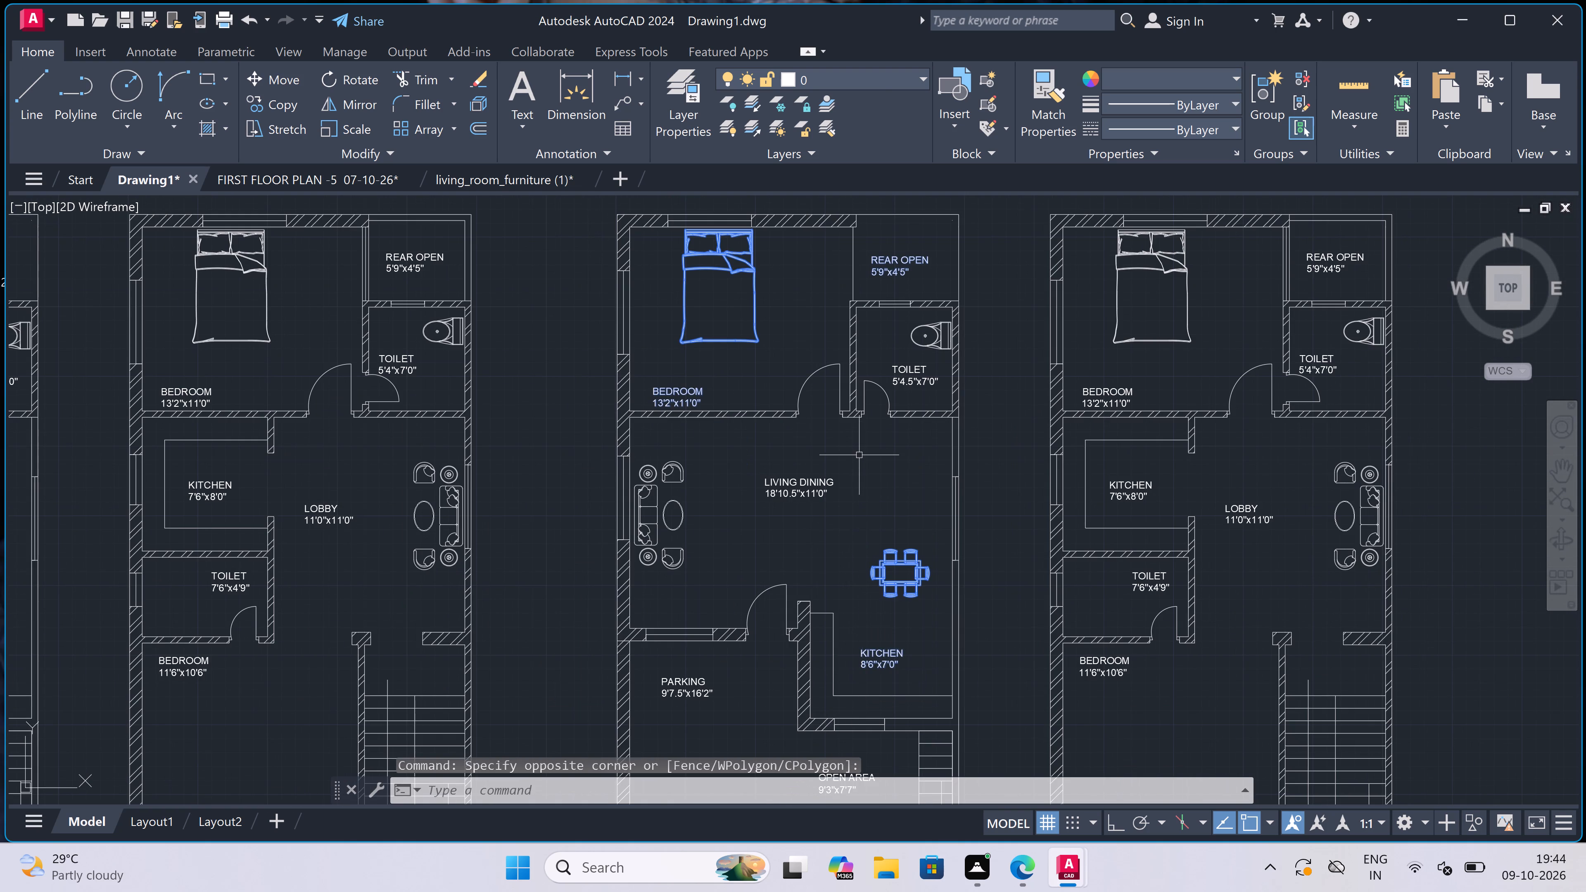
click(859, 448)
scroll(651, 556, up, 2)
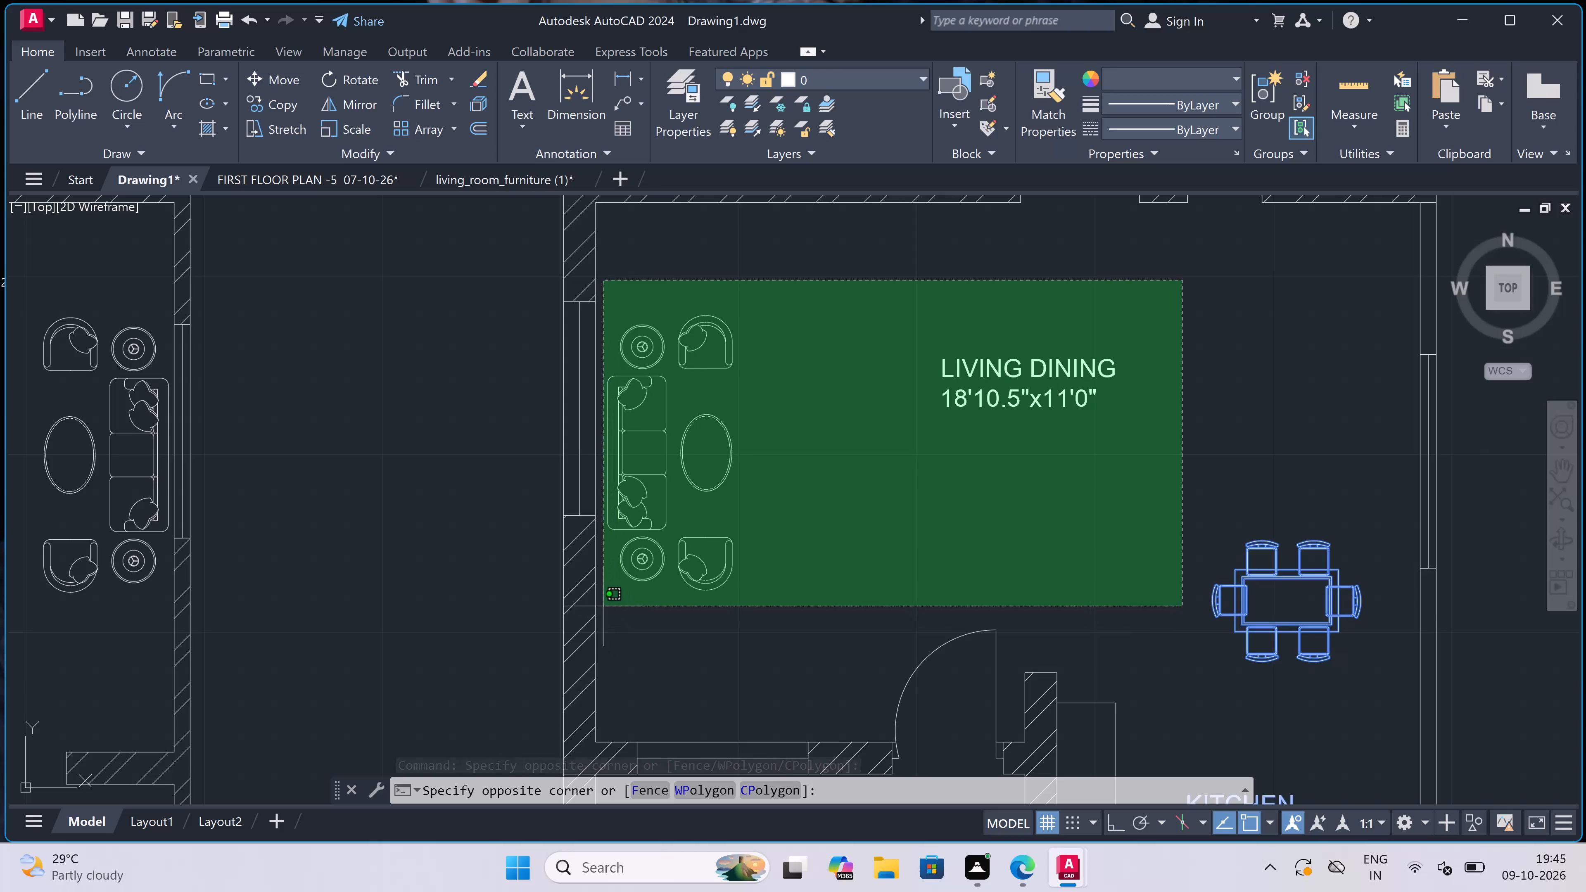
click(601, 605)
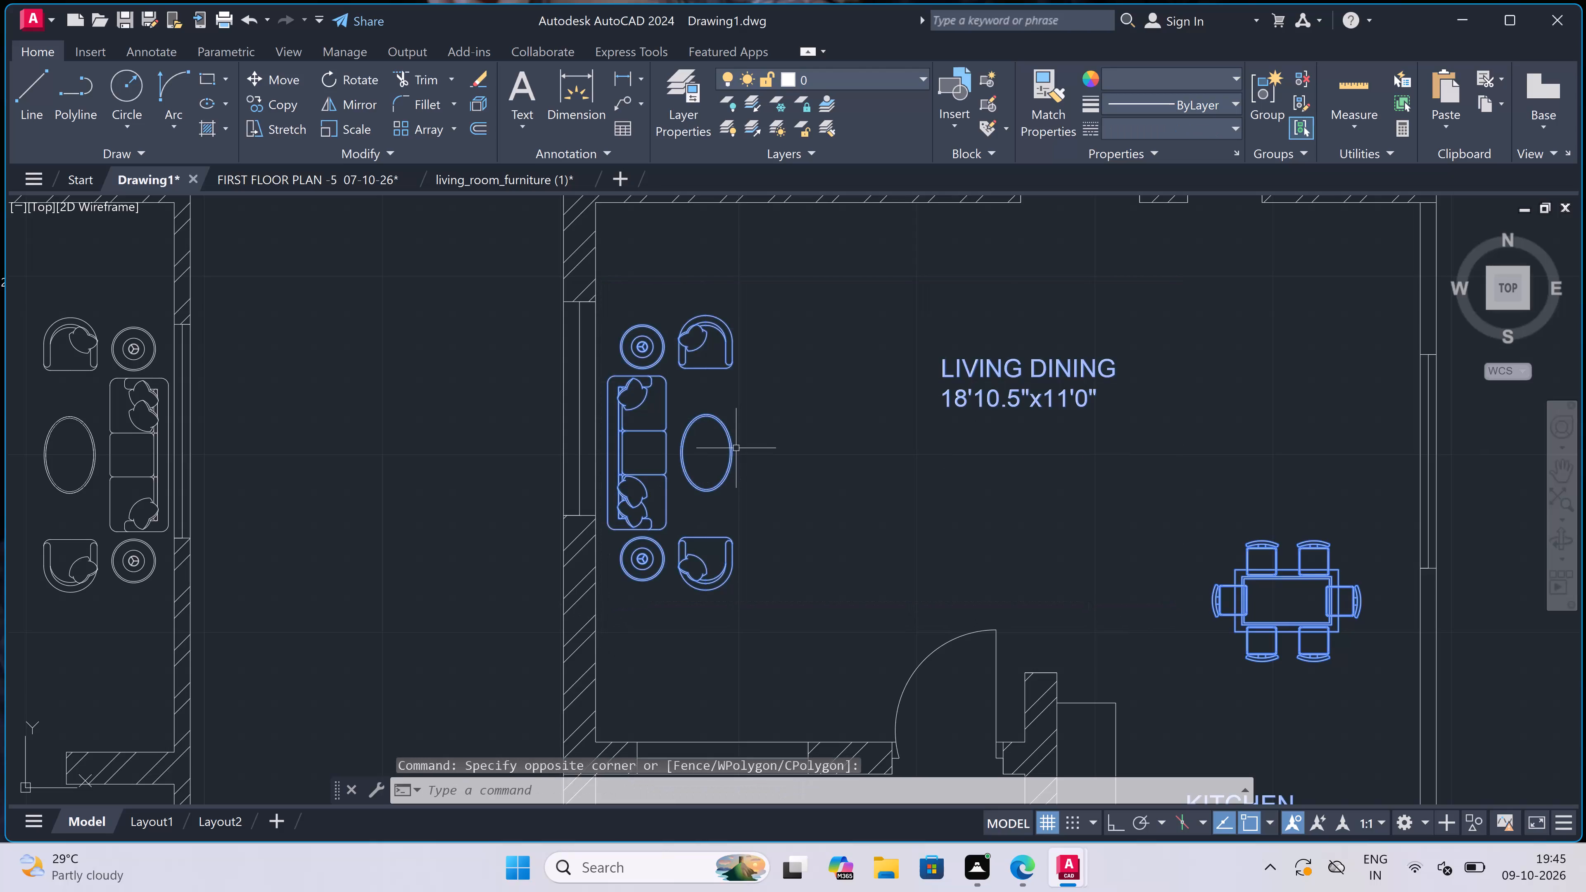
key(Delete)
Delete the PARKING, OPEN AREA and UP labels from the copied living-dining plan.
scroll(749, 433, down, 4)
scroll(764, 517, up, 3)
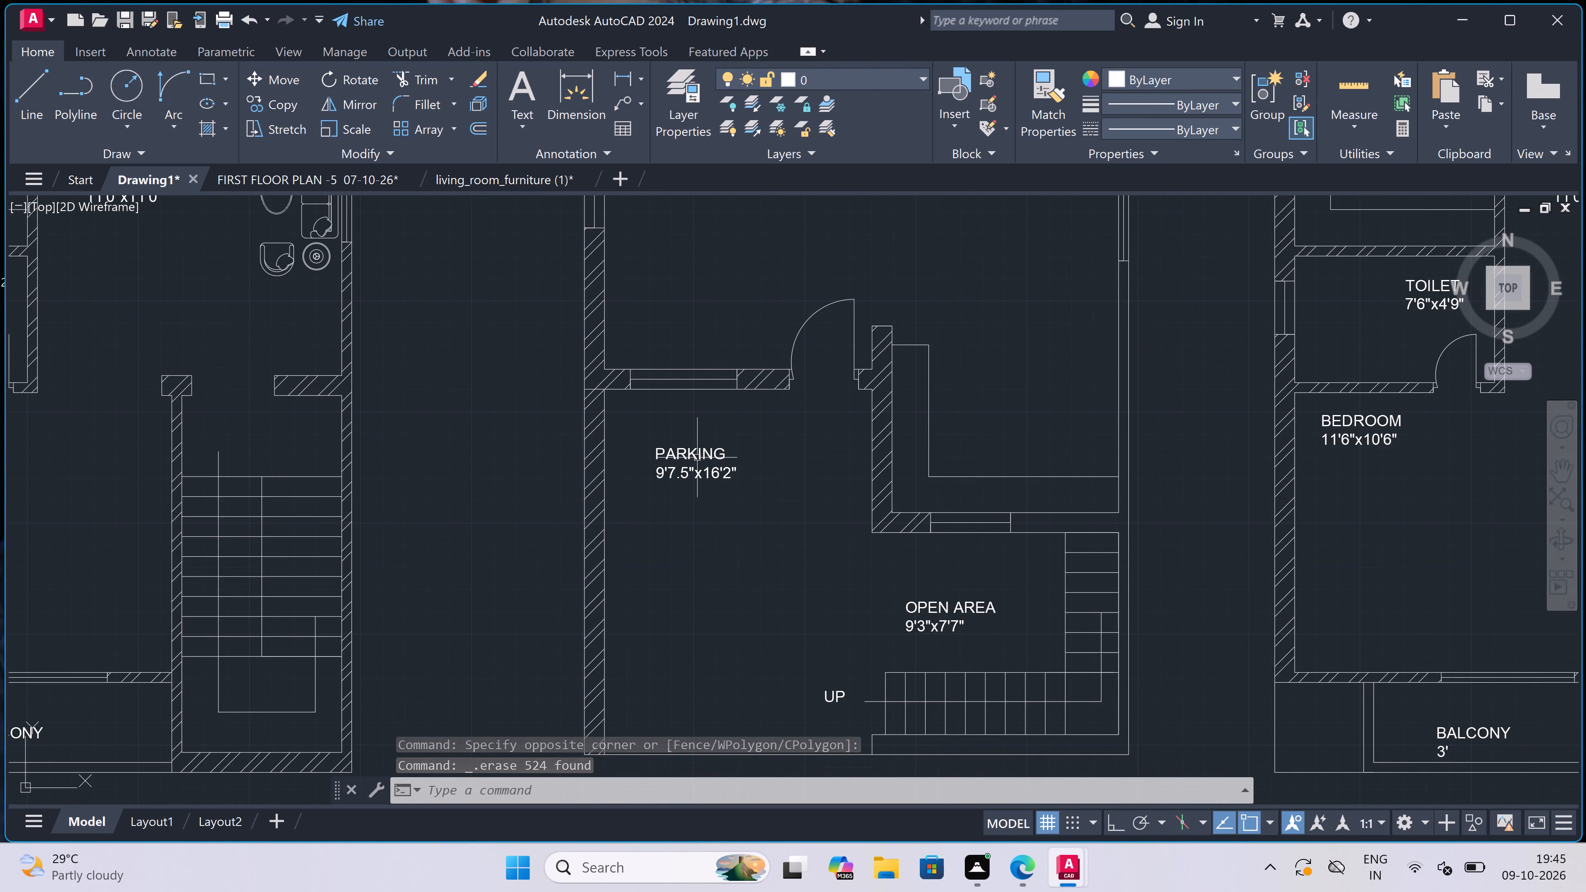
click(696, 456)
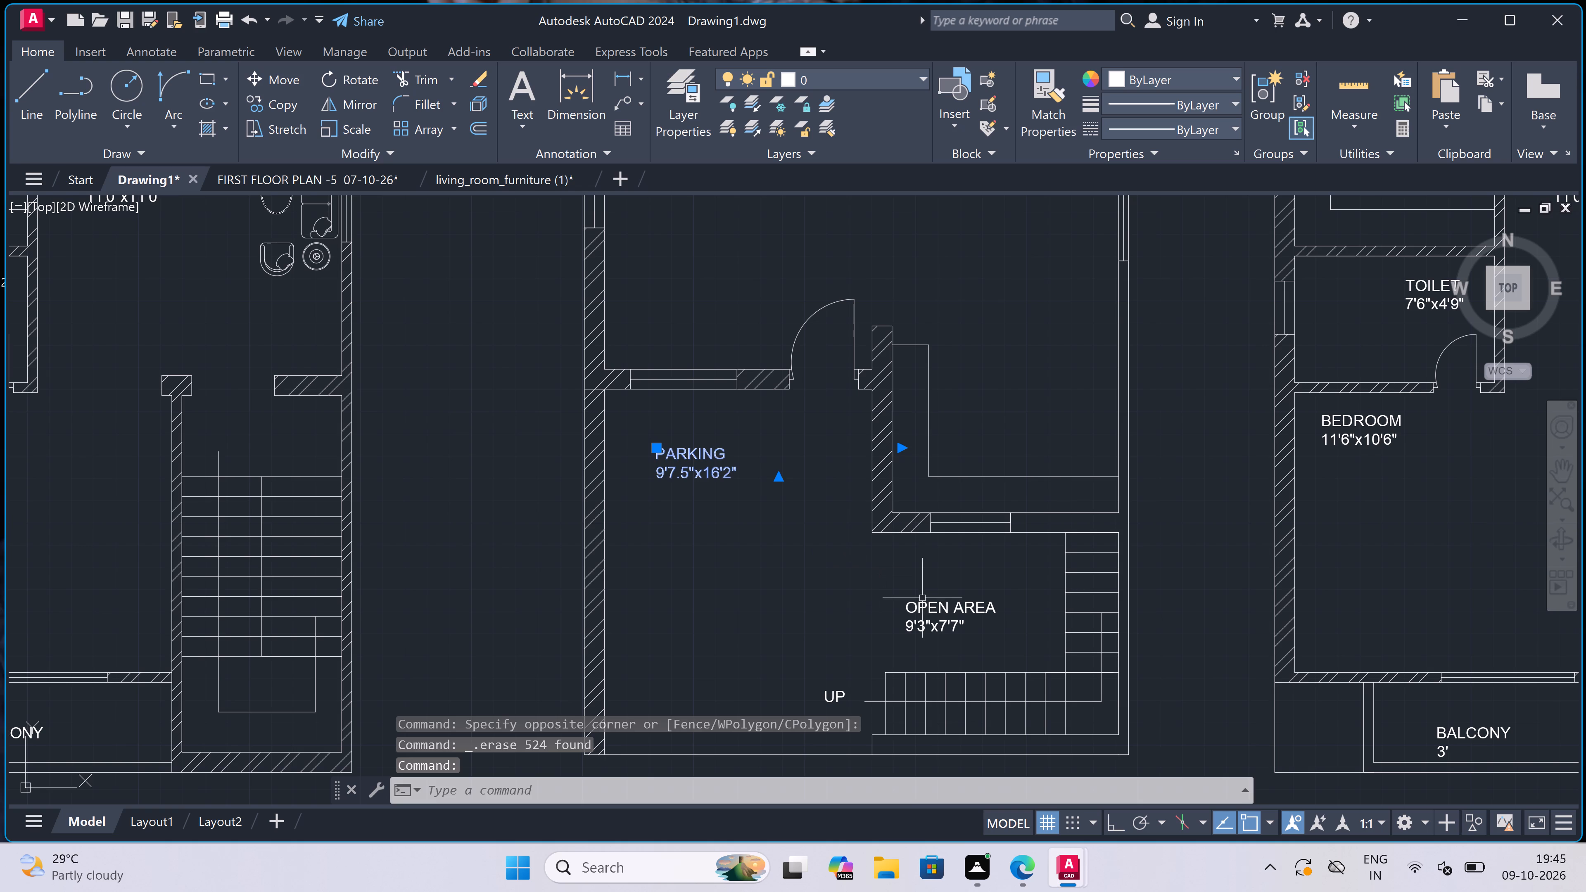
click(924, 614)
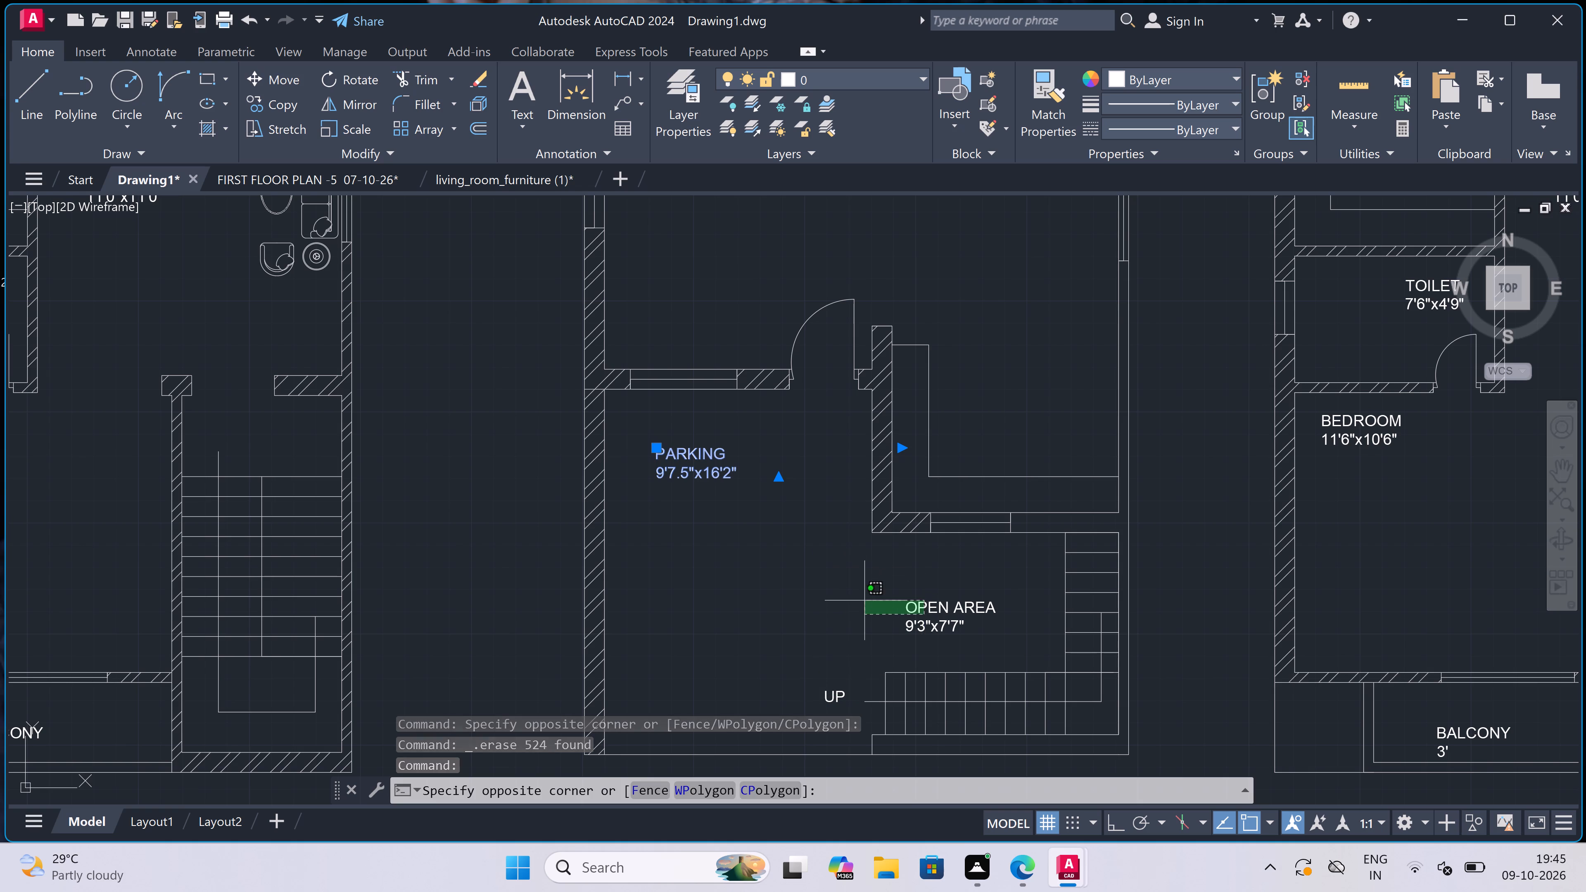
click(877, 578)
scroll(842, 626, down, 2)
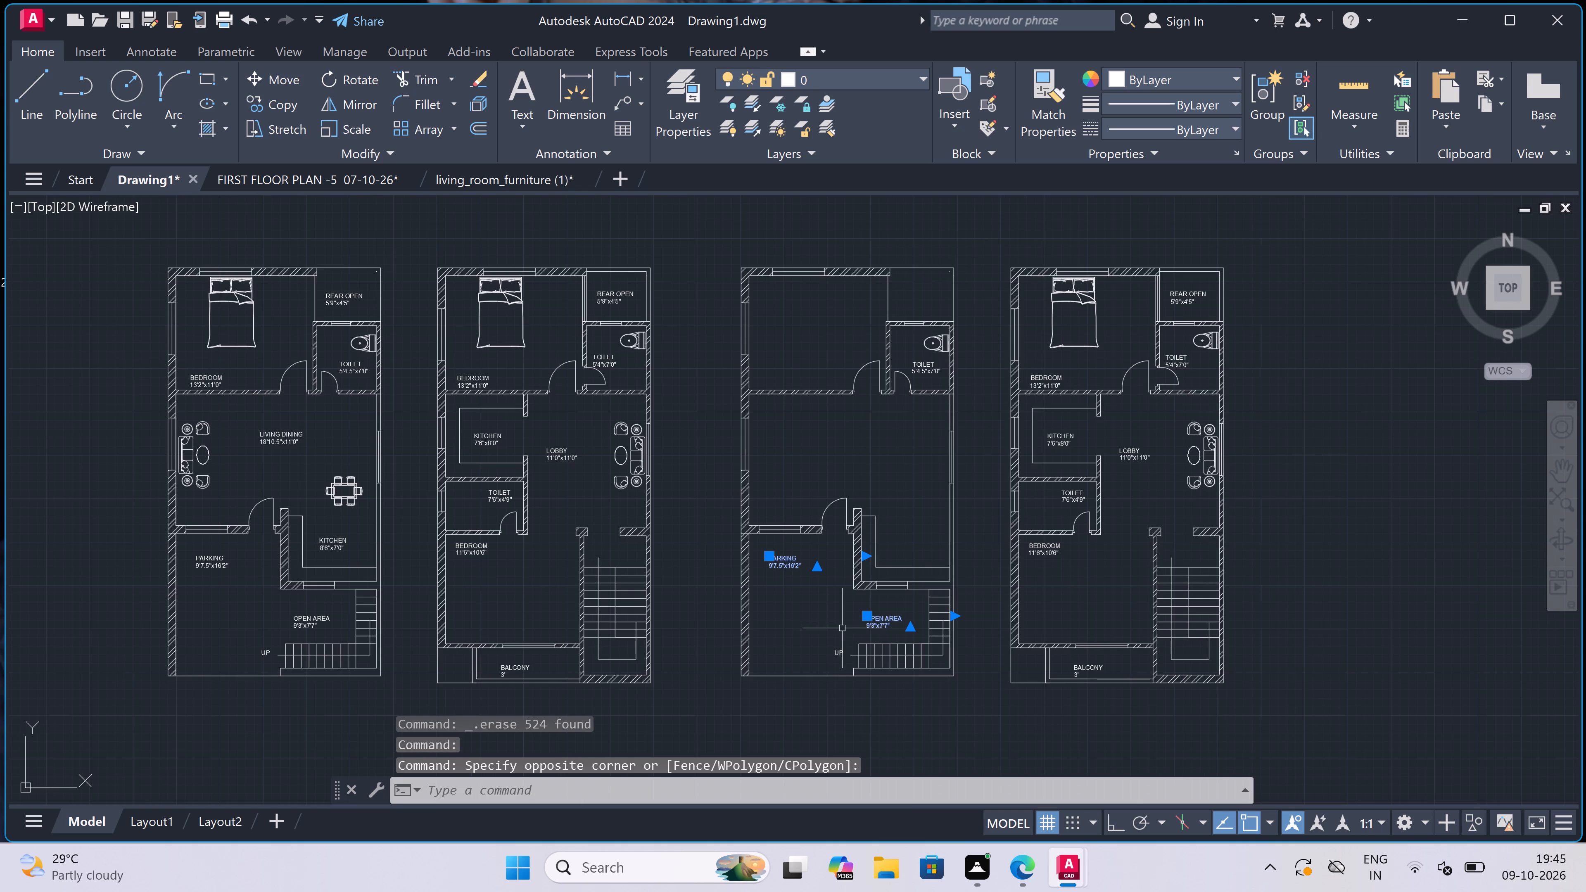
scroll(833, 692, up, 2)
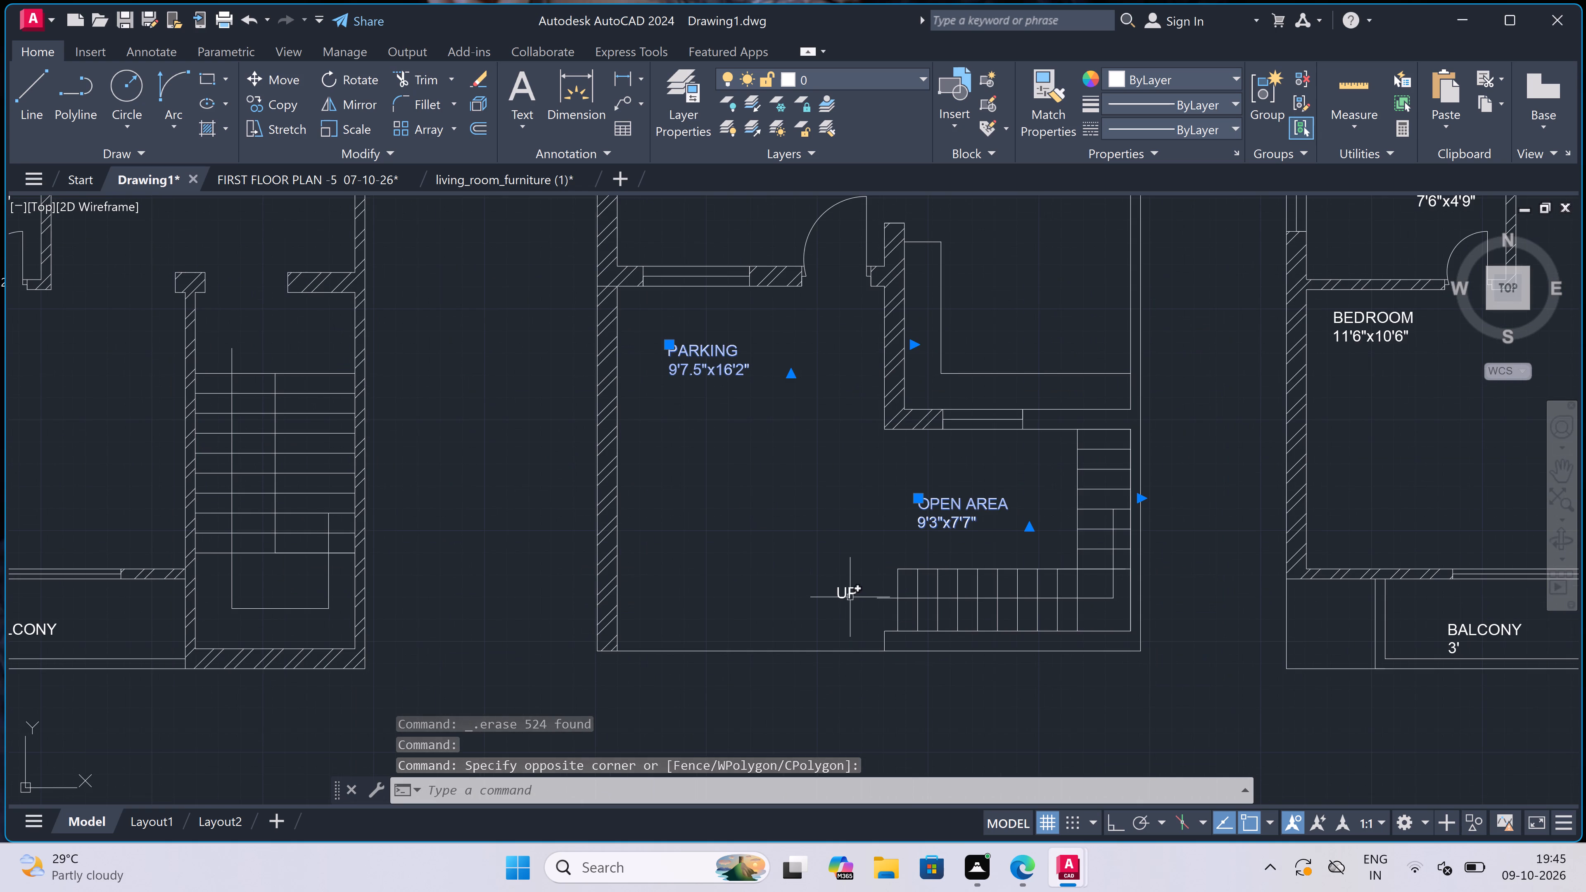
click(849, 596)
key(Delete)
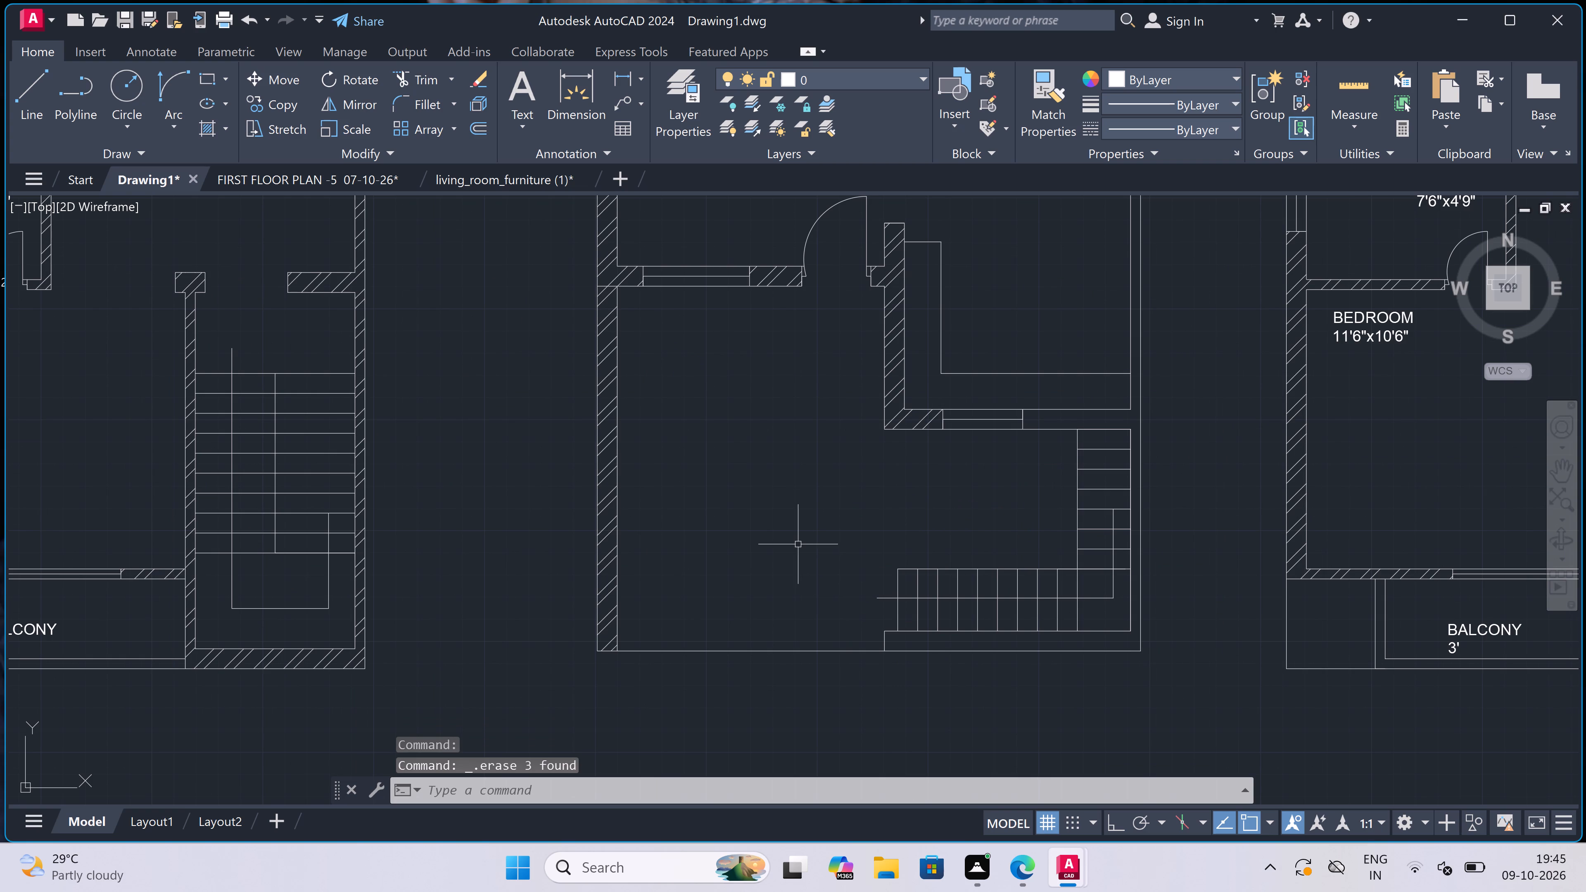
Delete the WC and the TOILET label from the toilet of the copied living-dining plan.
scroll(767, 567, down, 3)
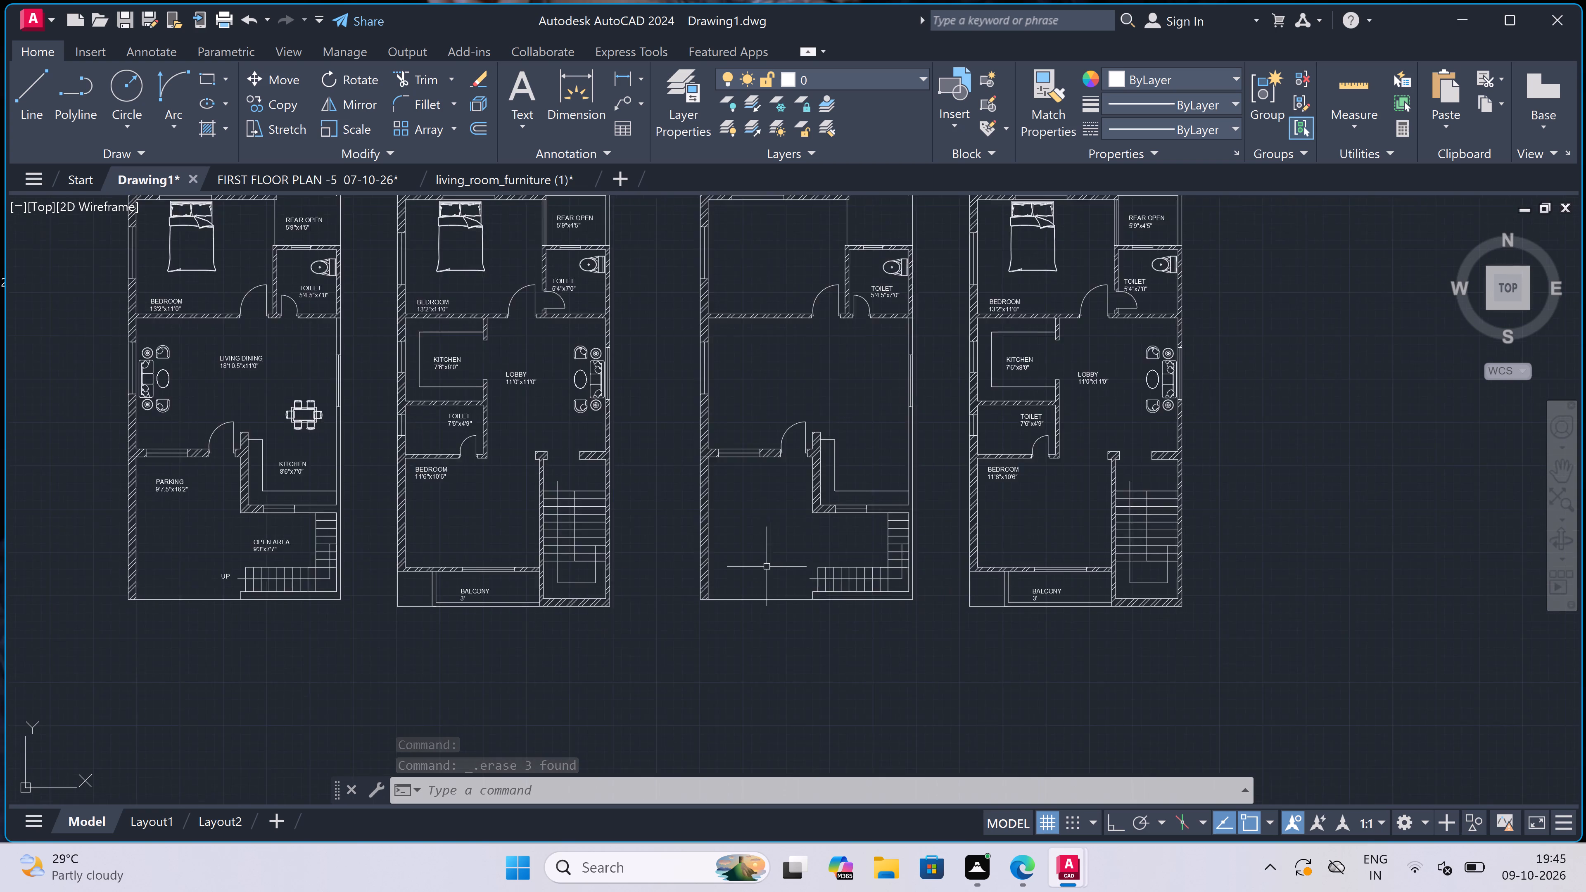
scroll(767, 567, down, 1)
scroll(829, 428, up, 3)
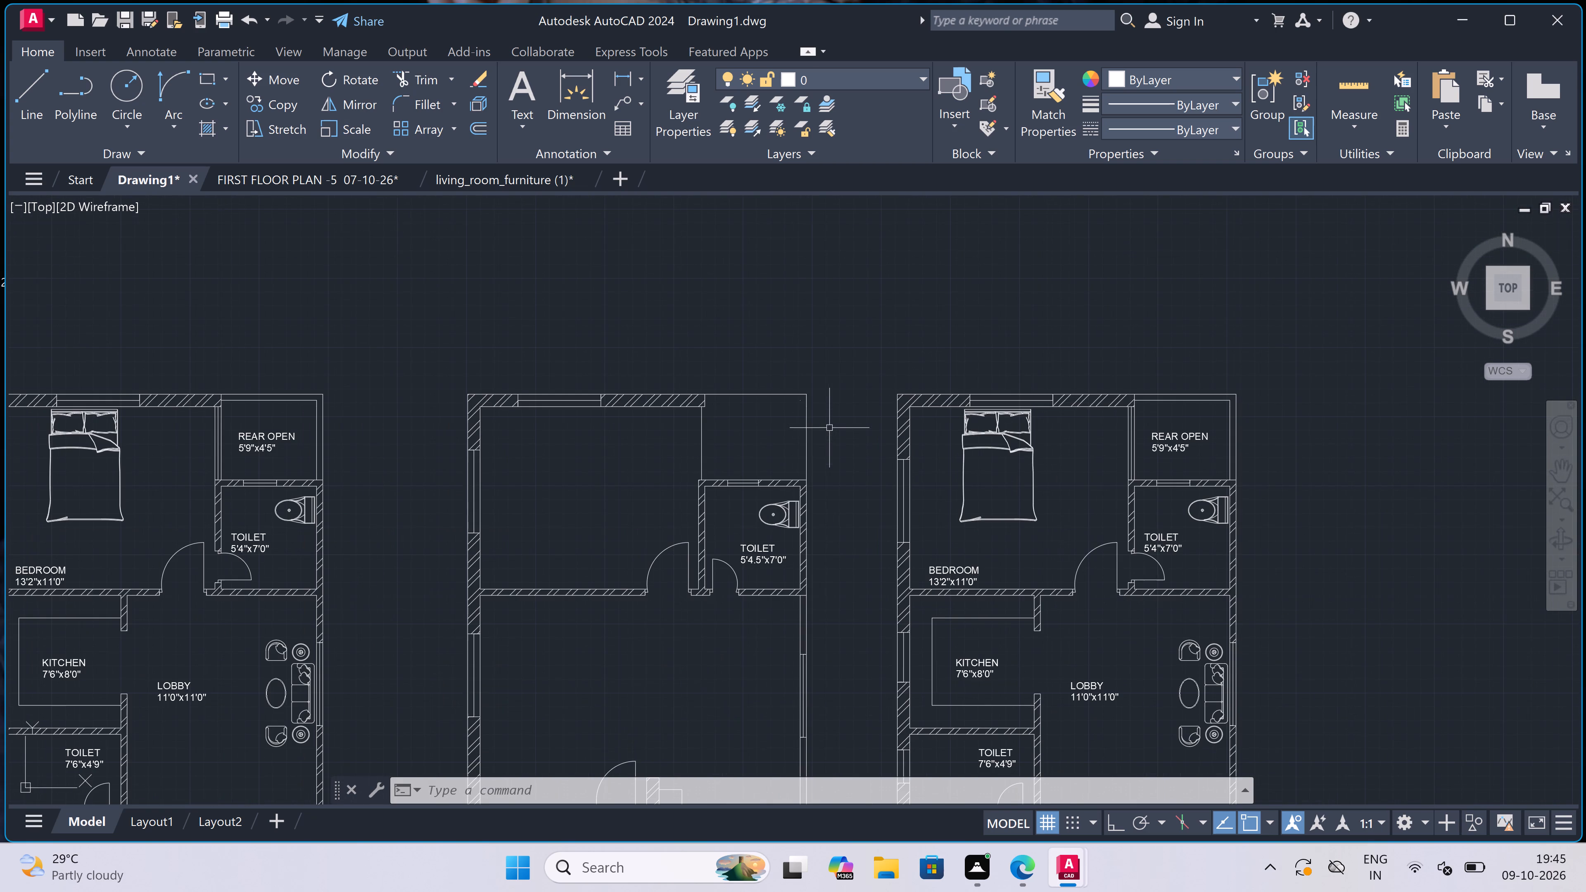
scroll(775, 539, up, 2)
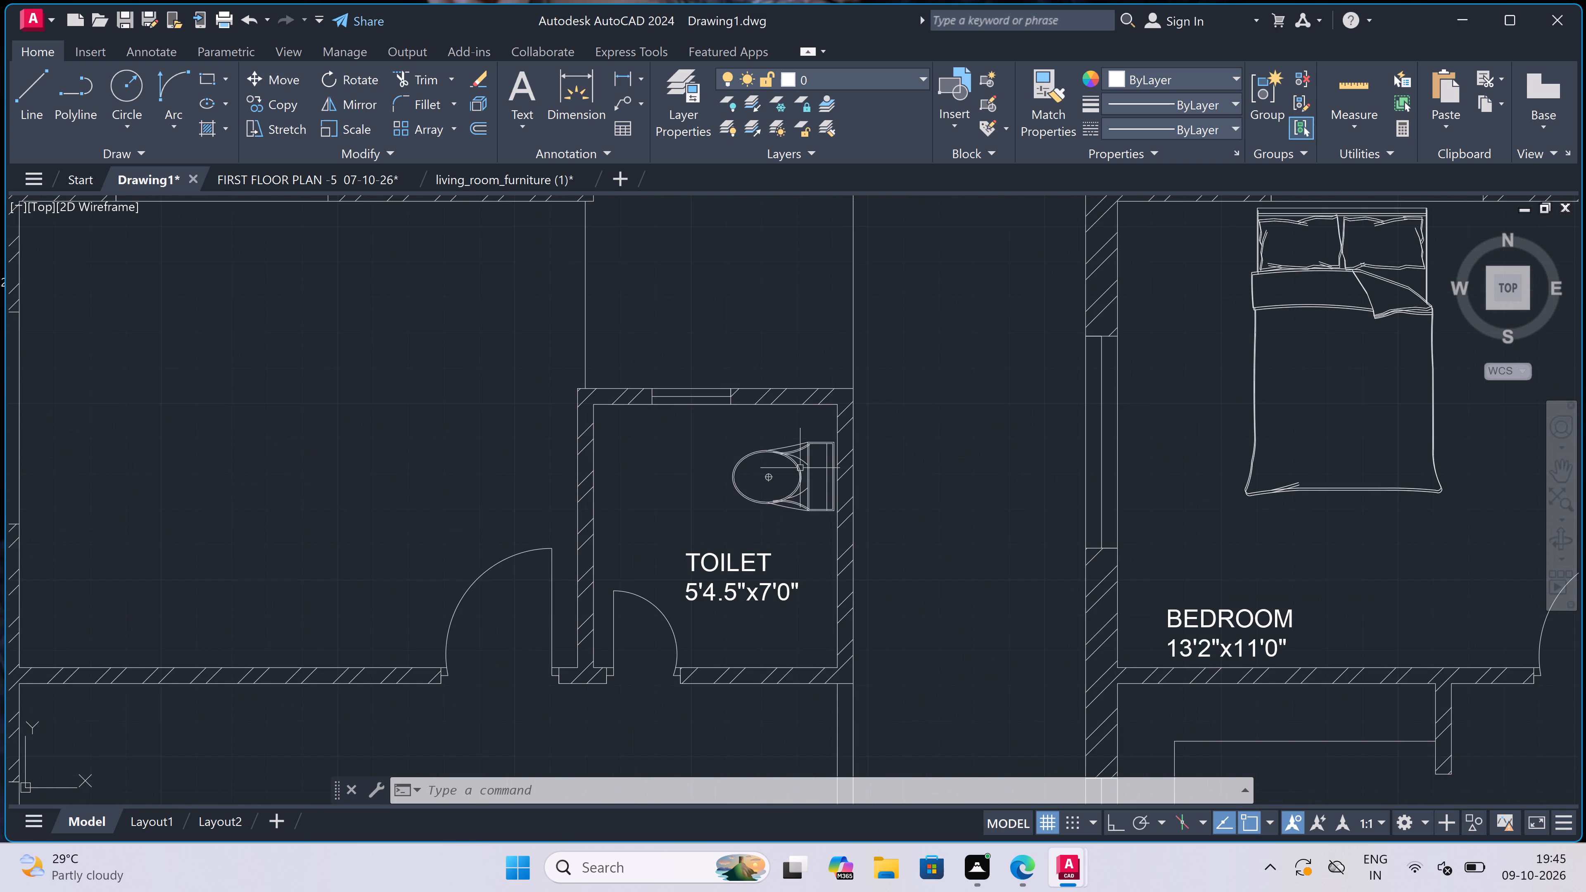
click(803, 451)
click(743, 574)
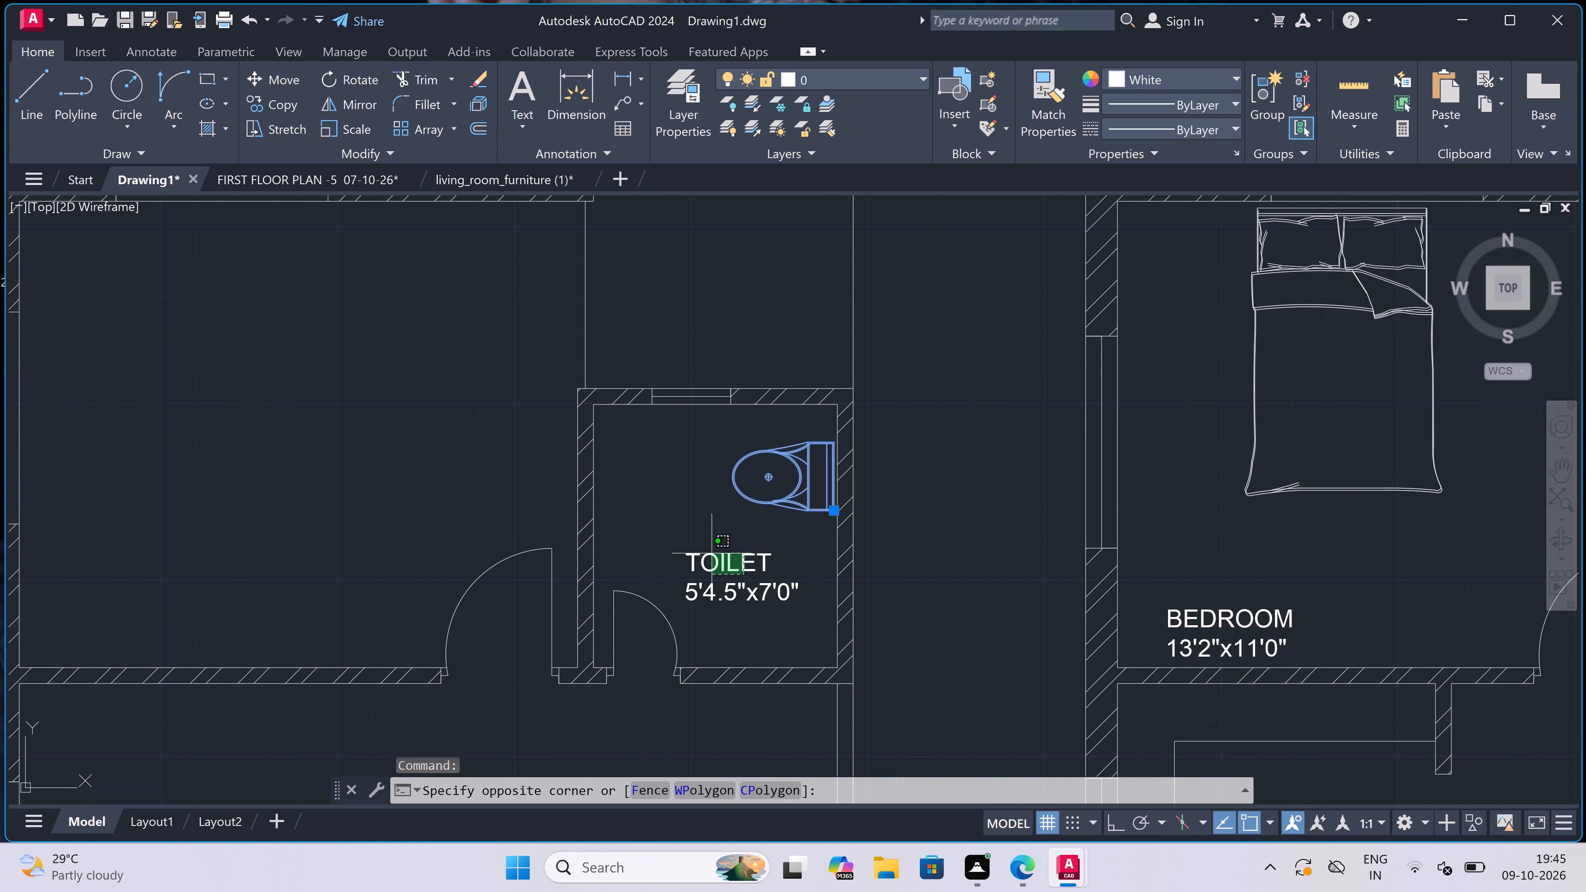
click(709, 552)
key(Delete)
scroll(714, 507, down, 2)
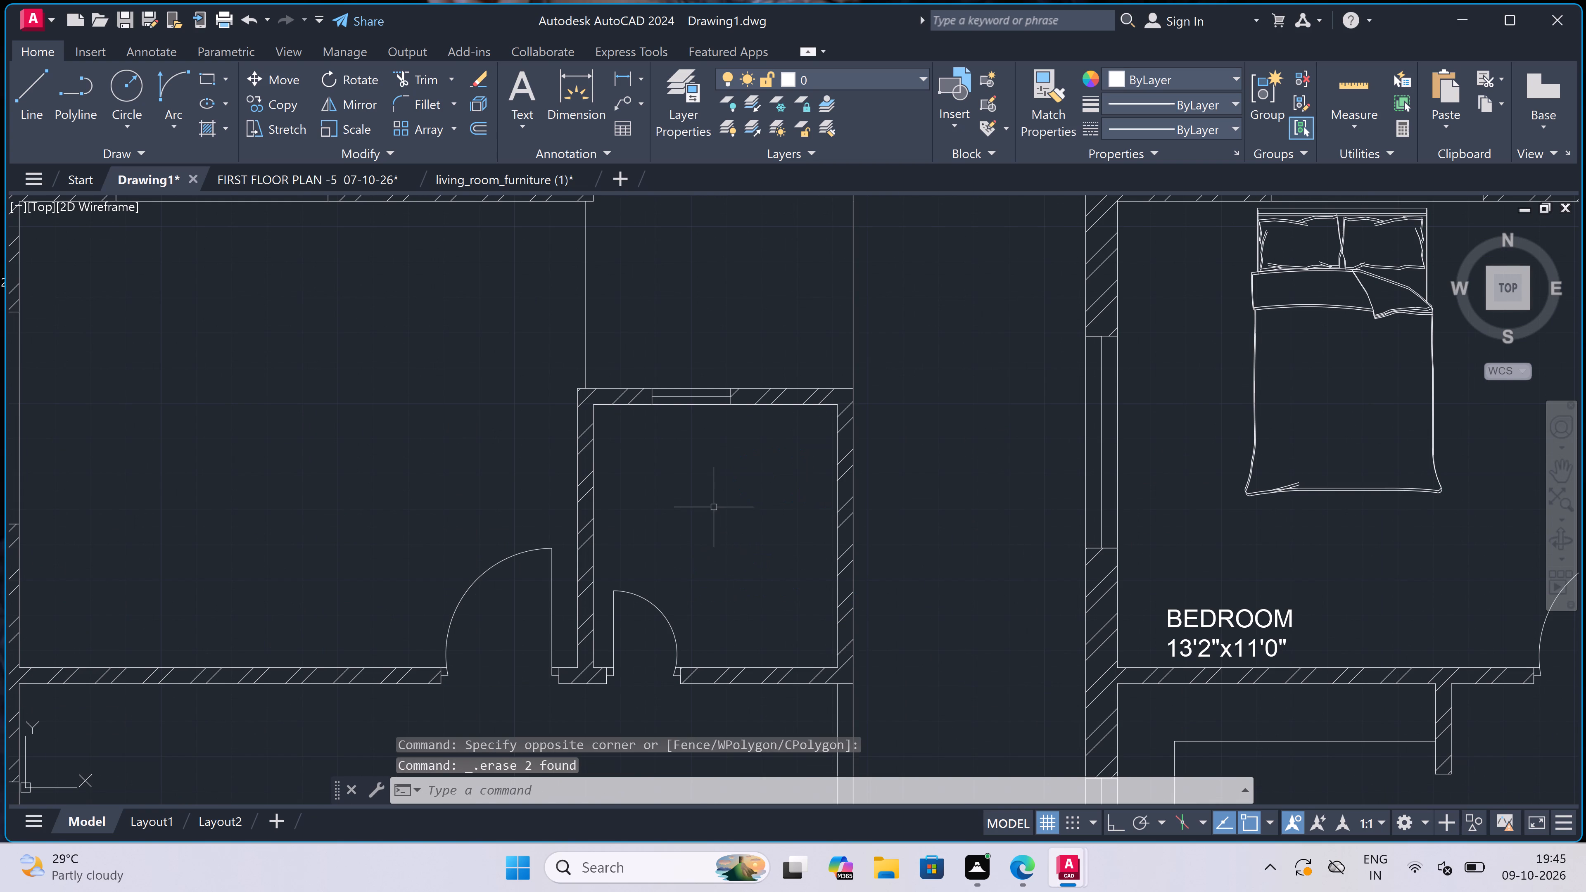
scroll(714, 507, down, 3)
scroll(778, 492, up, 3)
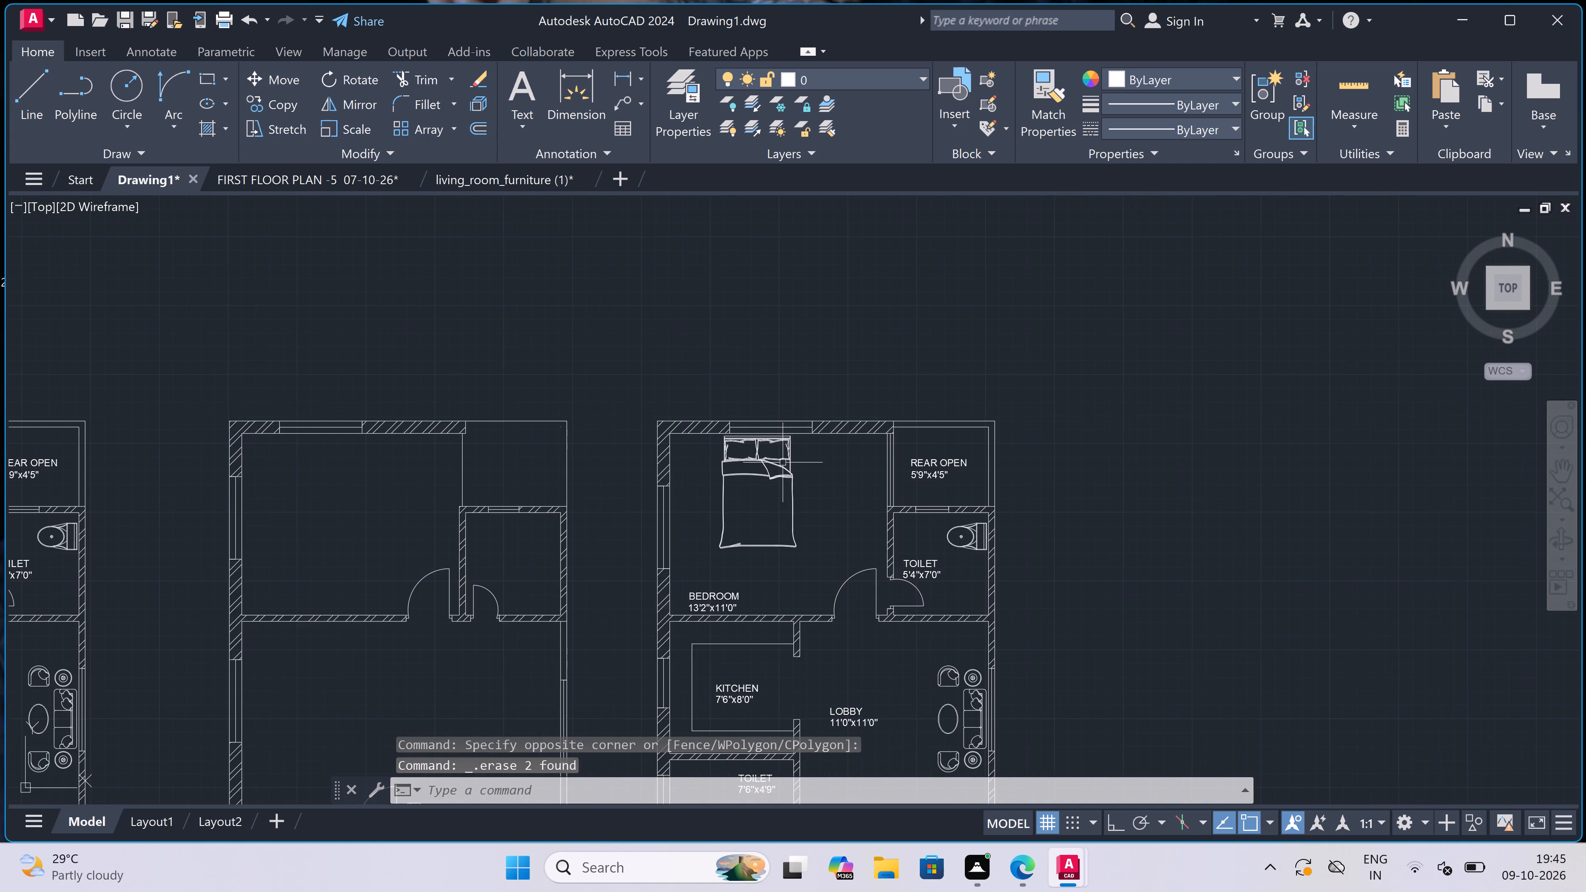
In the copied lobby plan, delete the bed, the sofa set, both BEDROOM labels and the KITCHEN, LOBBY and BALCONY labels.
scroll(784, 434, up, 3)
scroll(819, 429, up, 2)
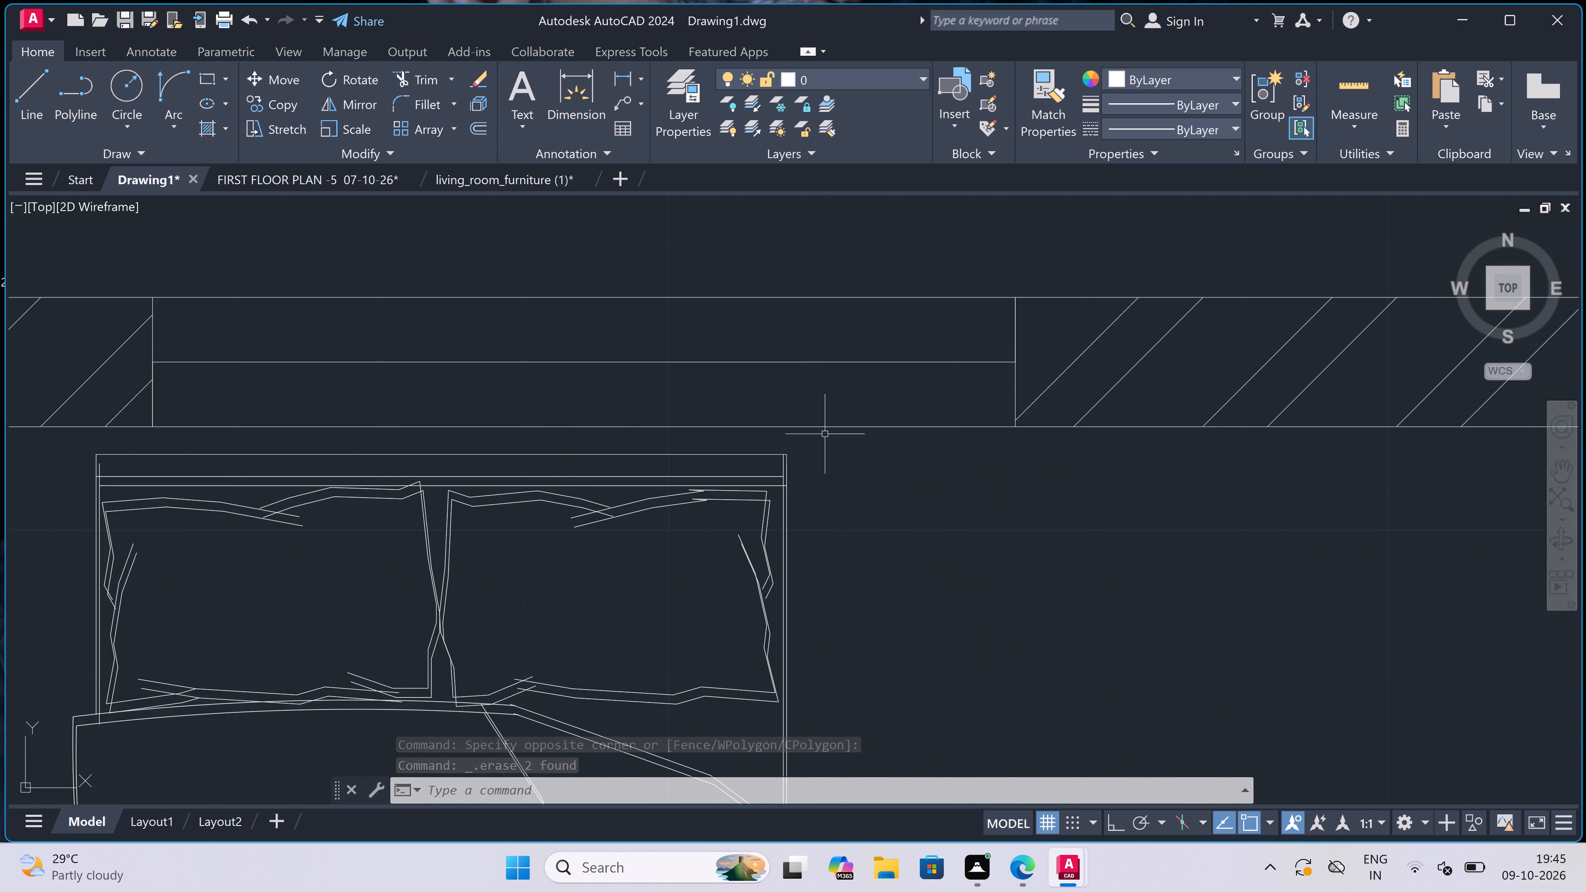
click(835, 440)
scroll(835, 440, down, 3)
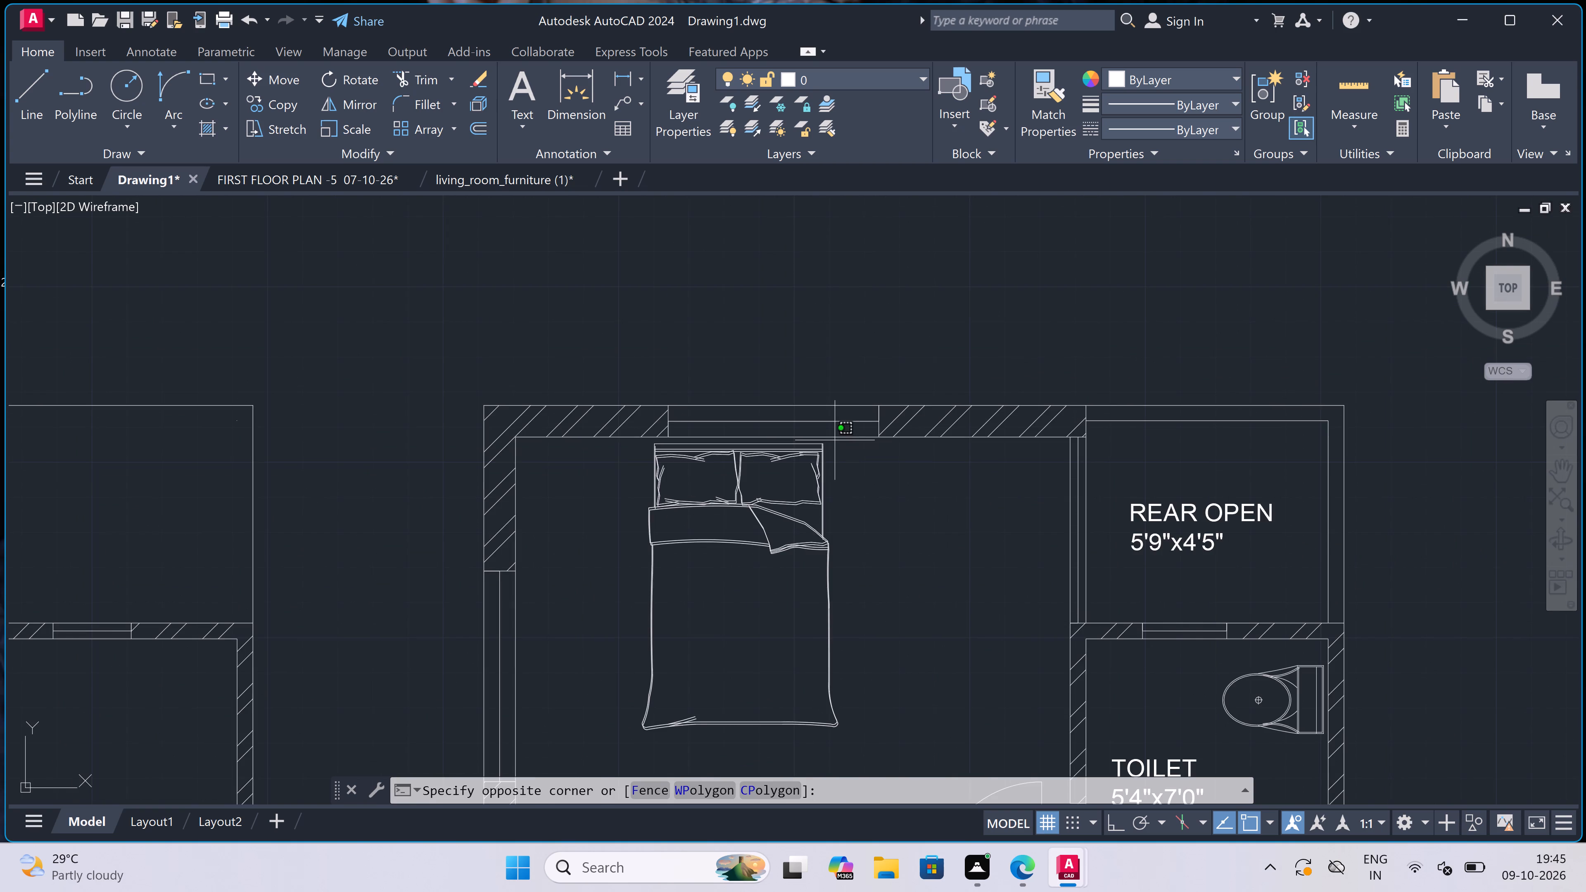
scroll(835, 440, down, 2)
scroll(798, 543, up, 3)
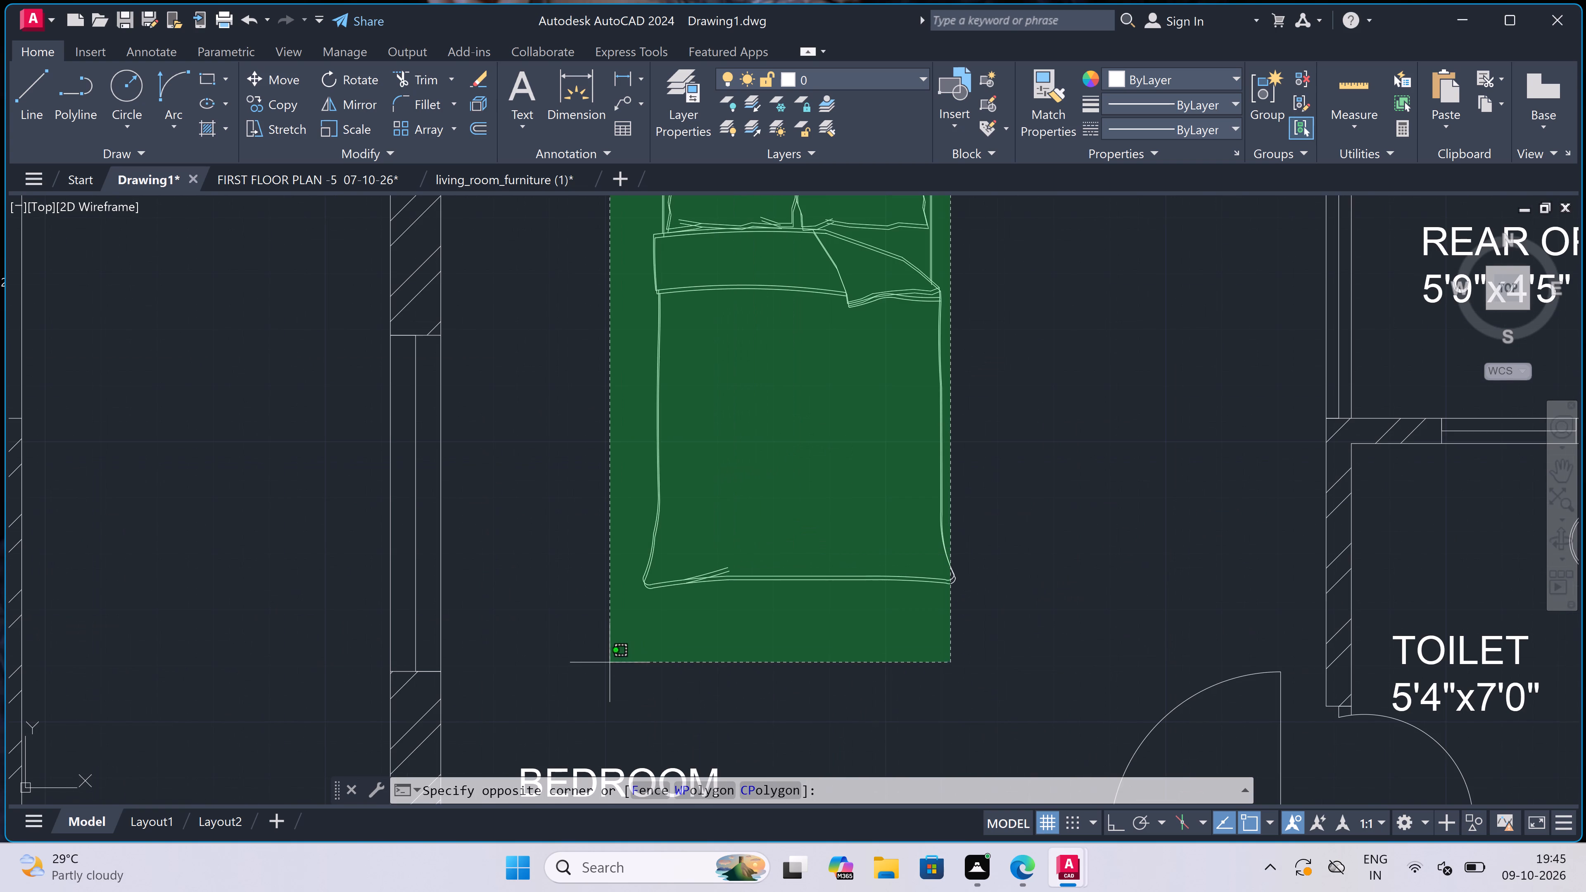
click(591, 675)
scroll(800, 494, down, 4)
scroll(778, 547, up, 2)
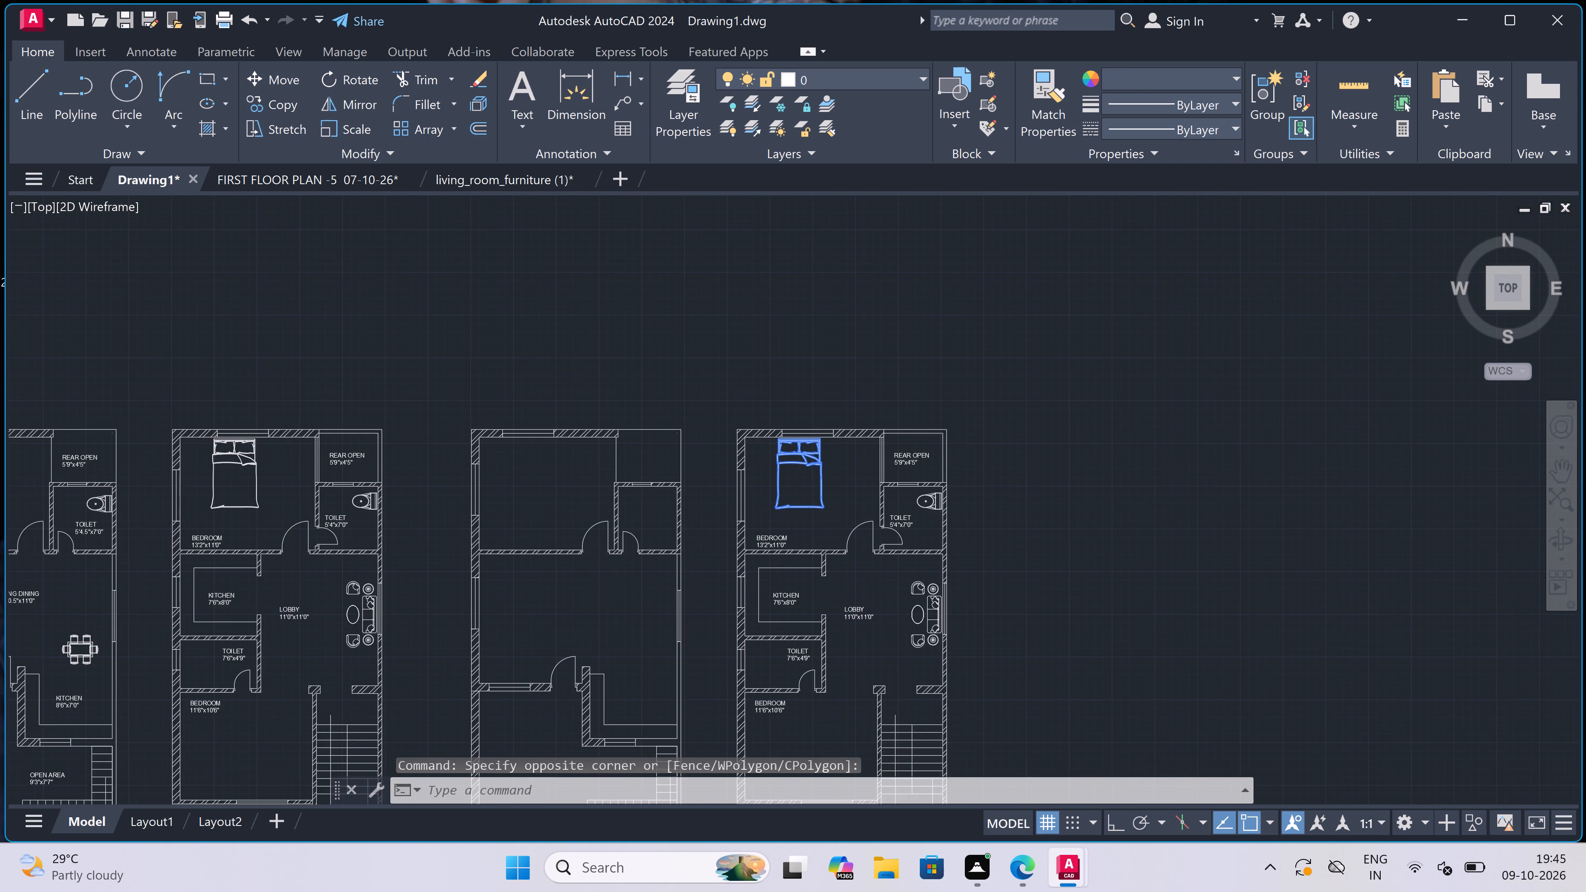
click(768, 530)
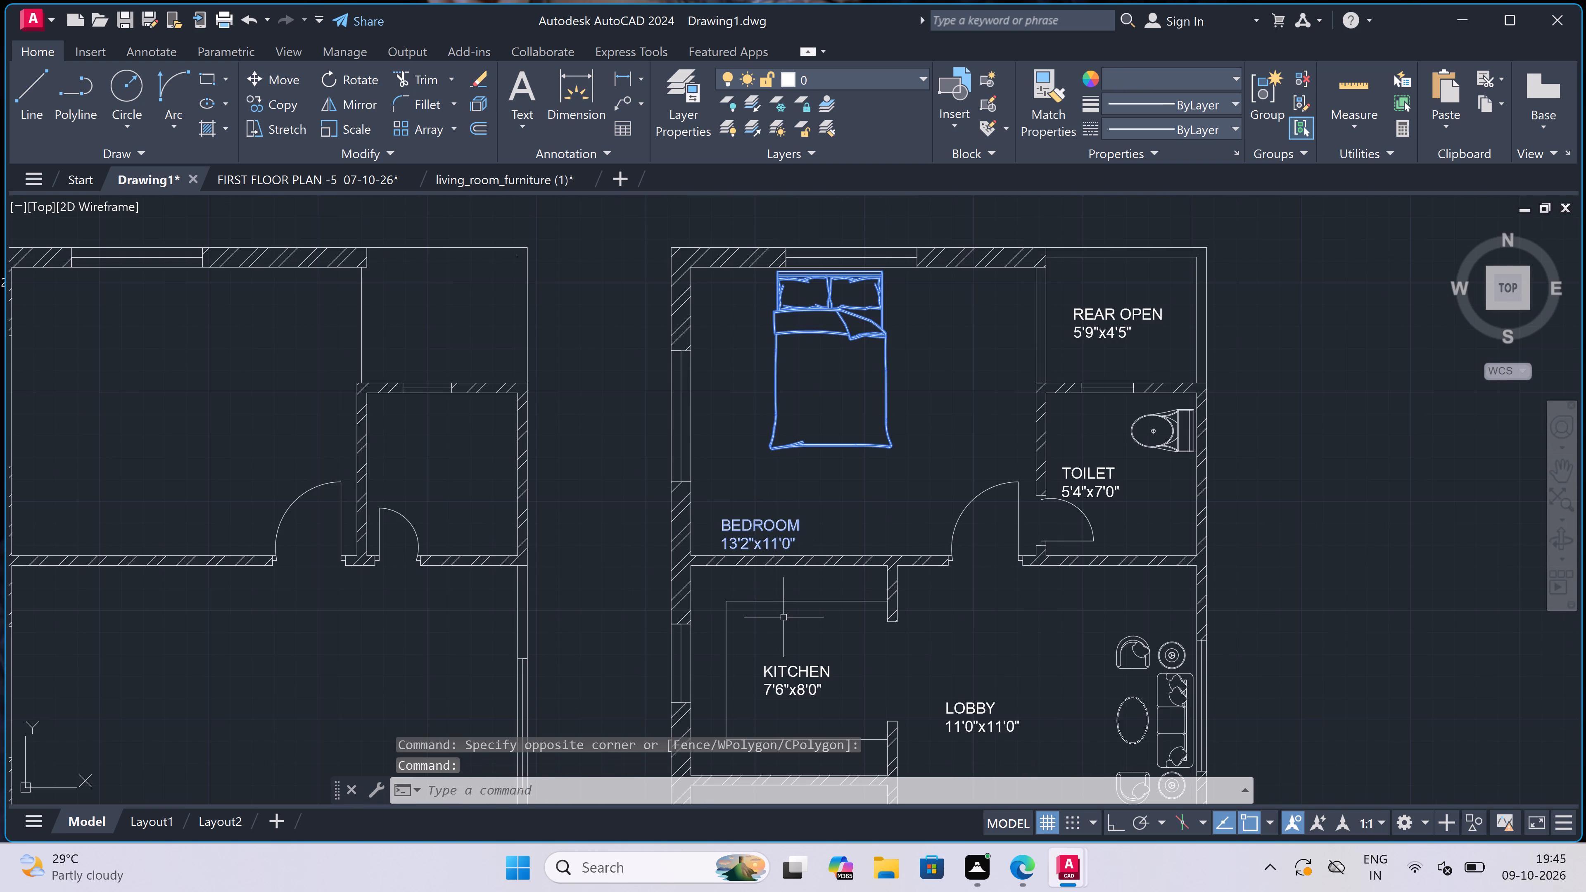
click(790, 666)
scroll(792, 582, down, 2)
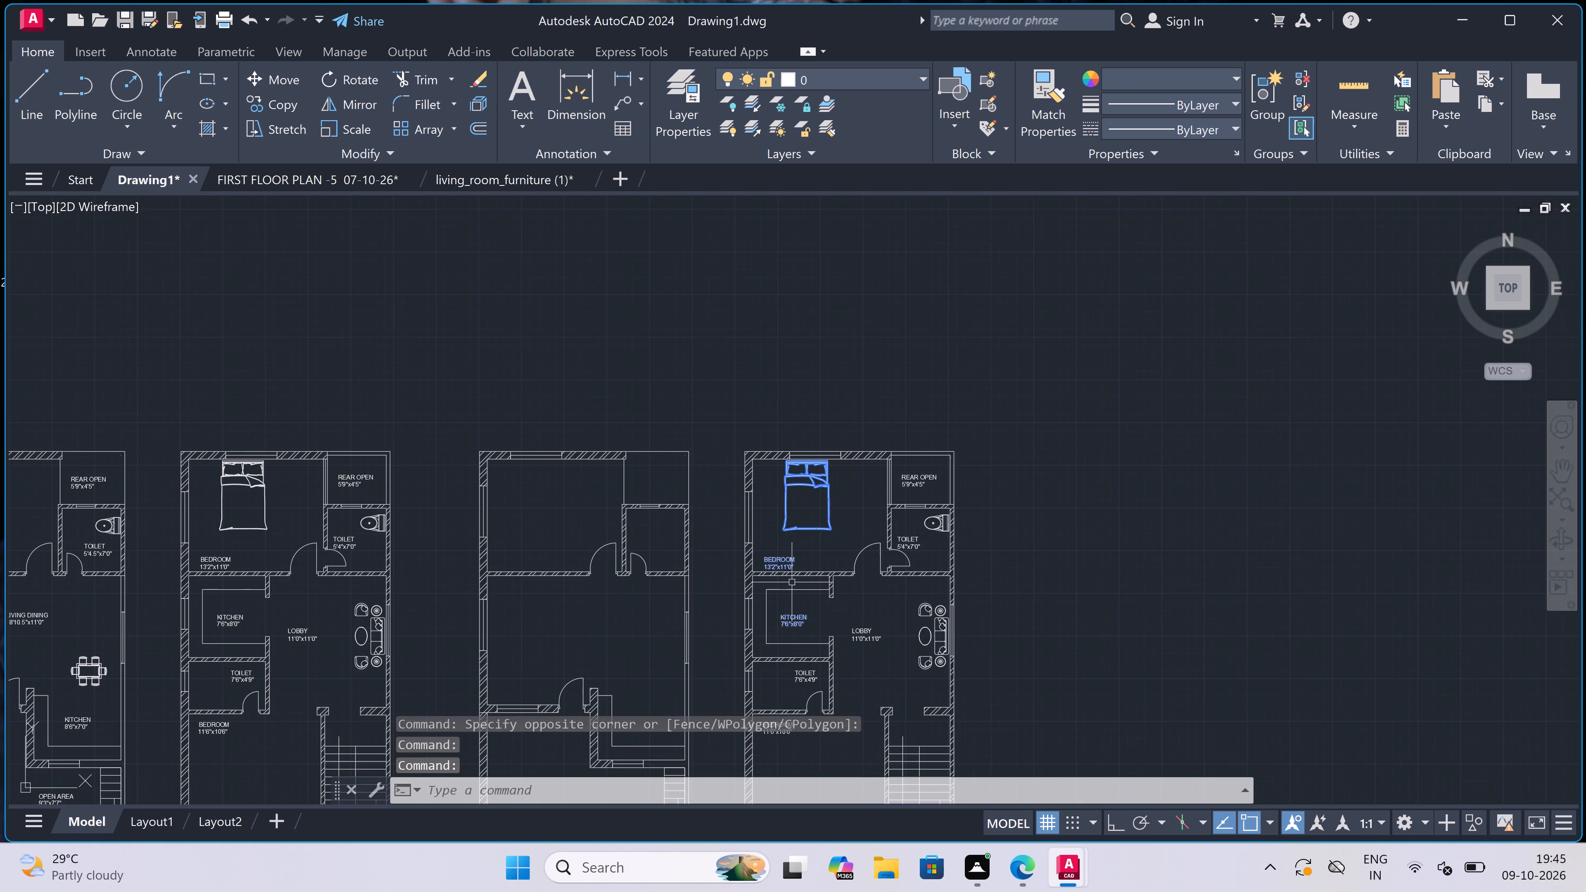
scroll(876, 673, up, 1)
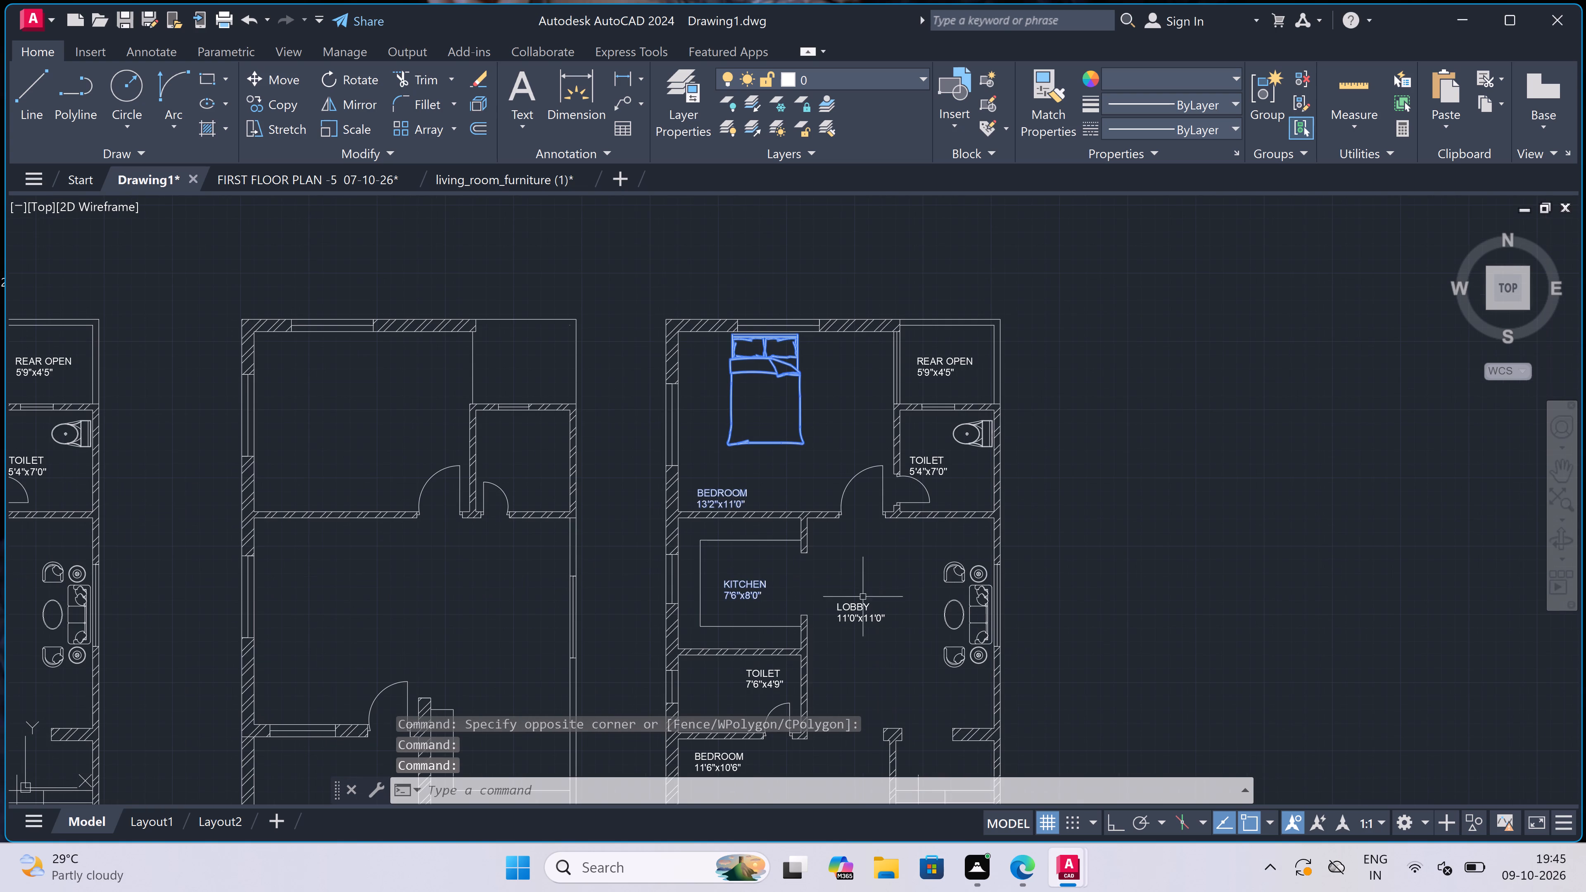
click(852, 607)
scroll(800, 524, down, 4)
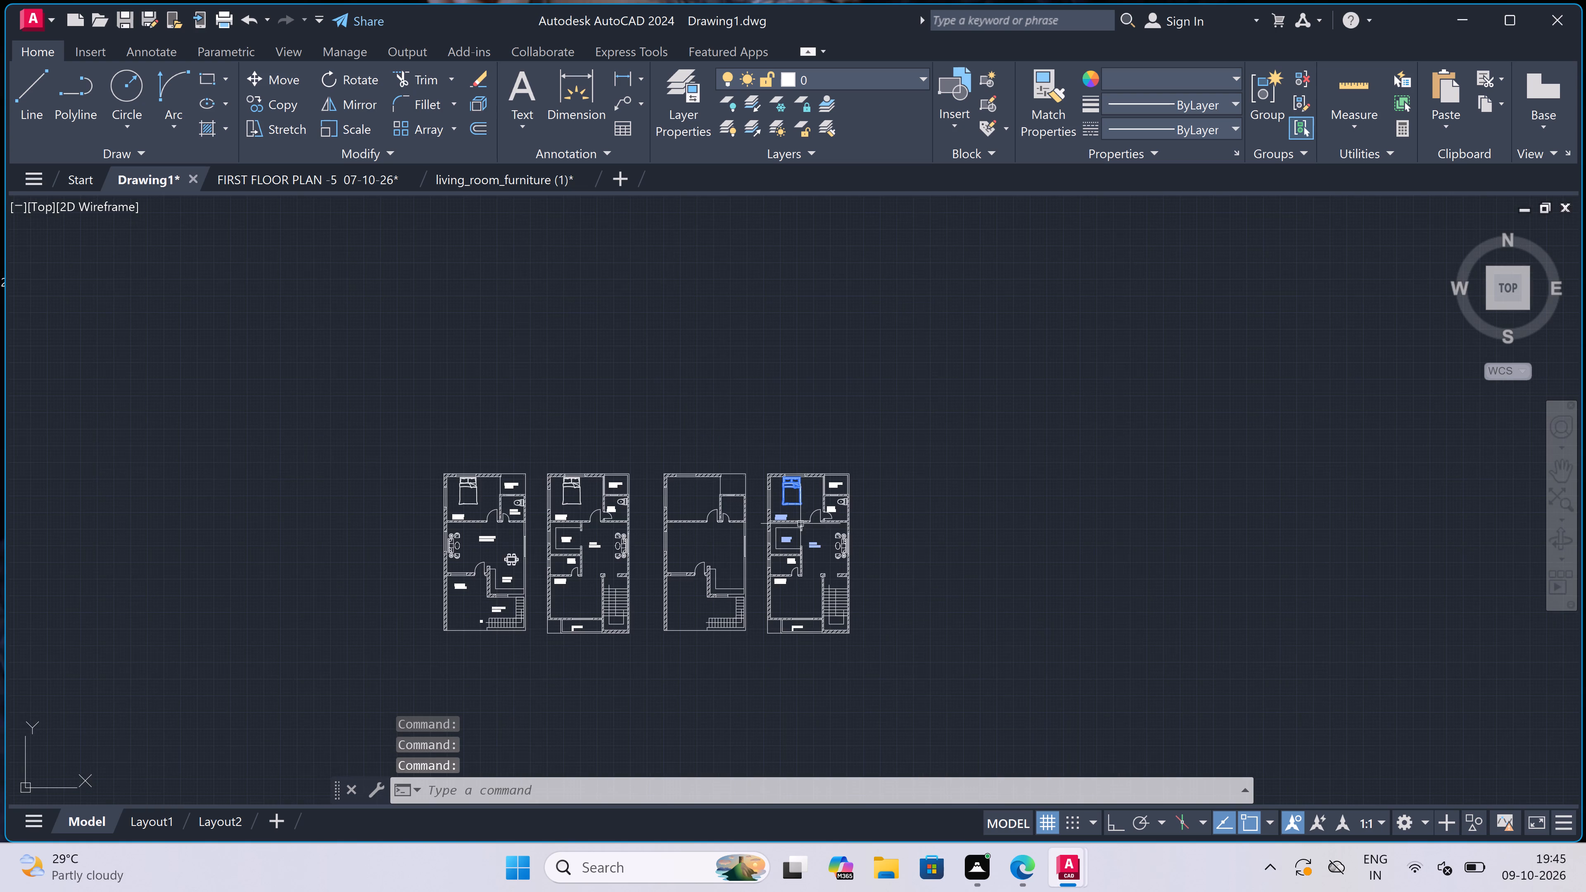
scroll(847, 563, up, 4)
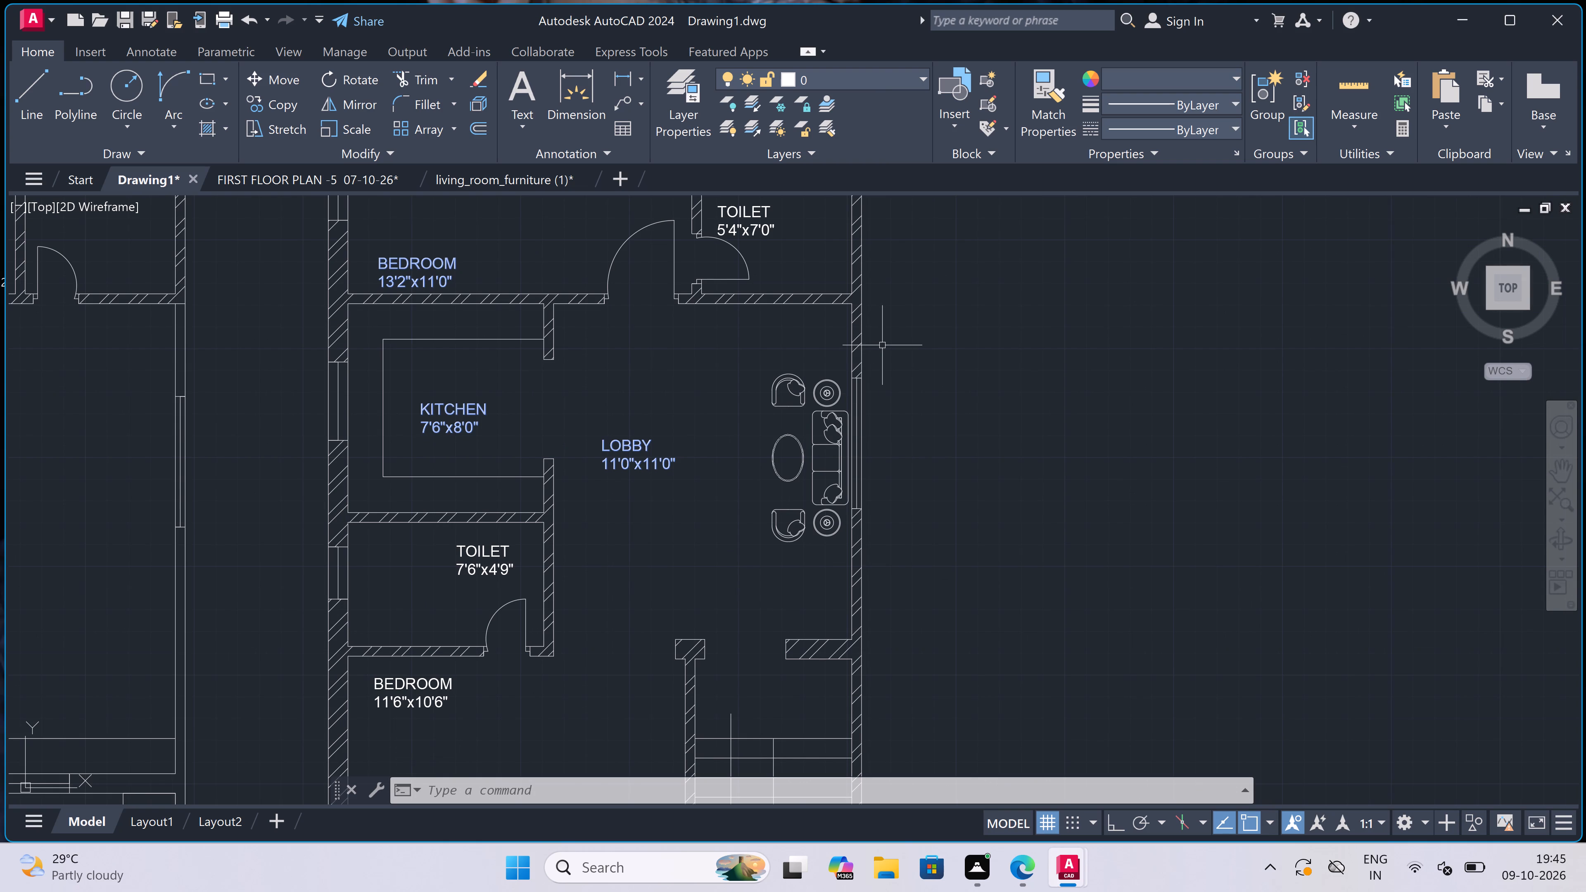
scroll(890, 354, up, 1)
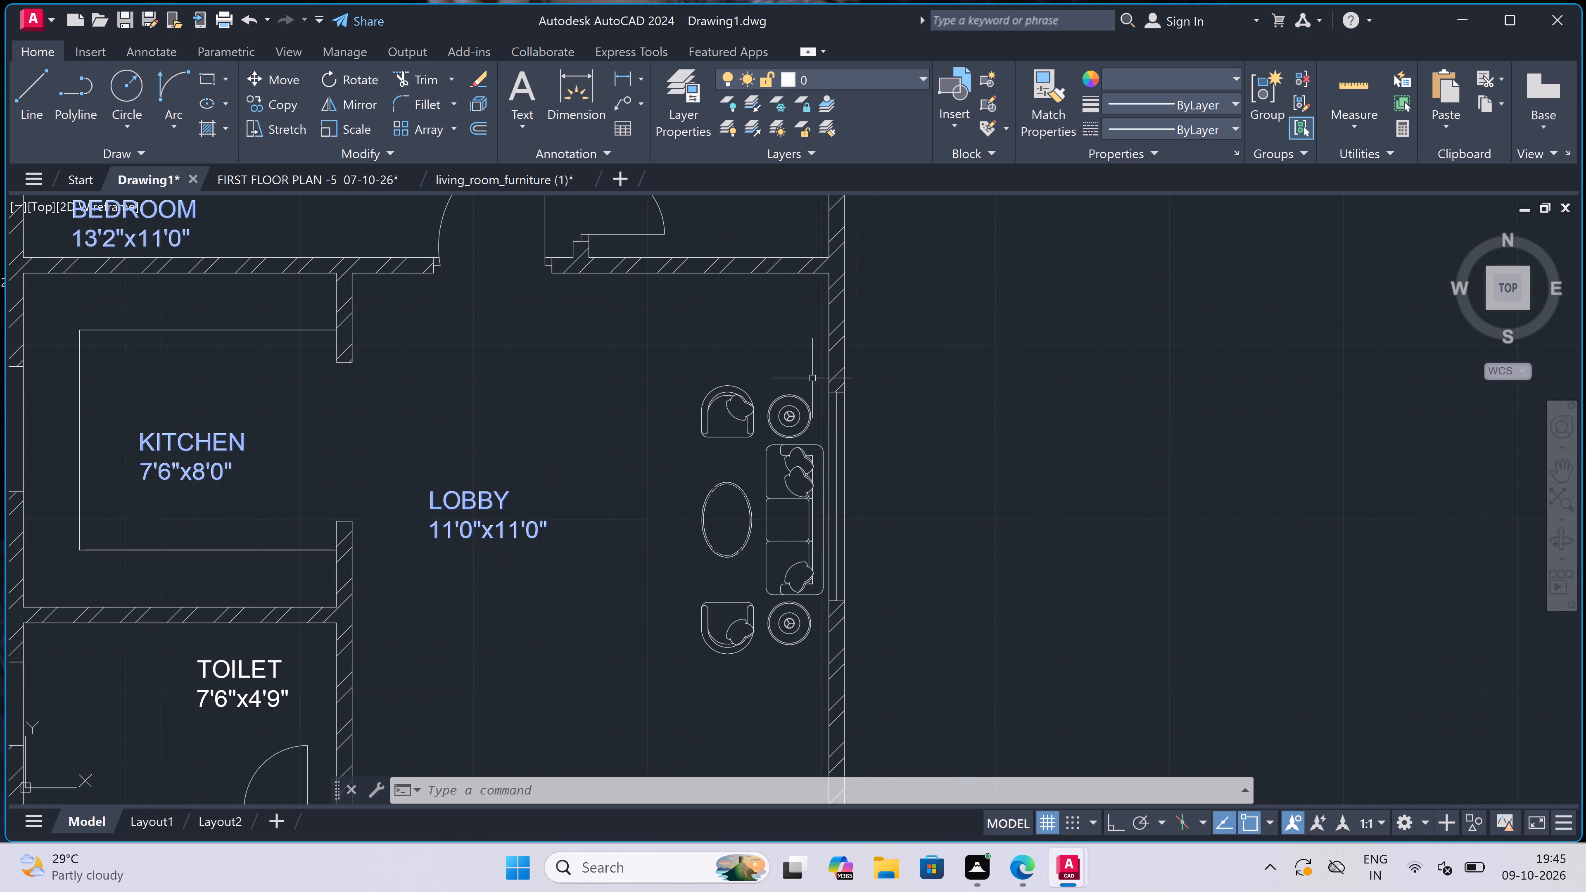
scroll(817, 367, up, 3)
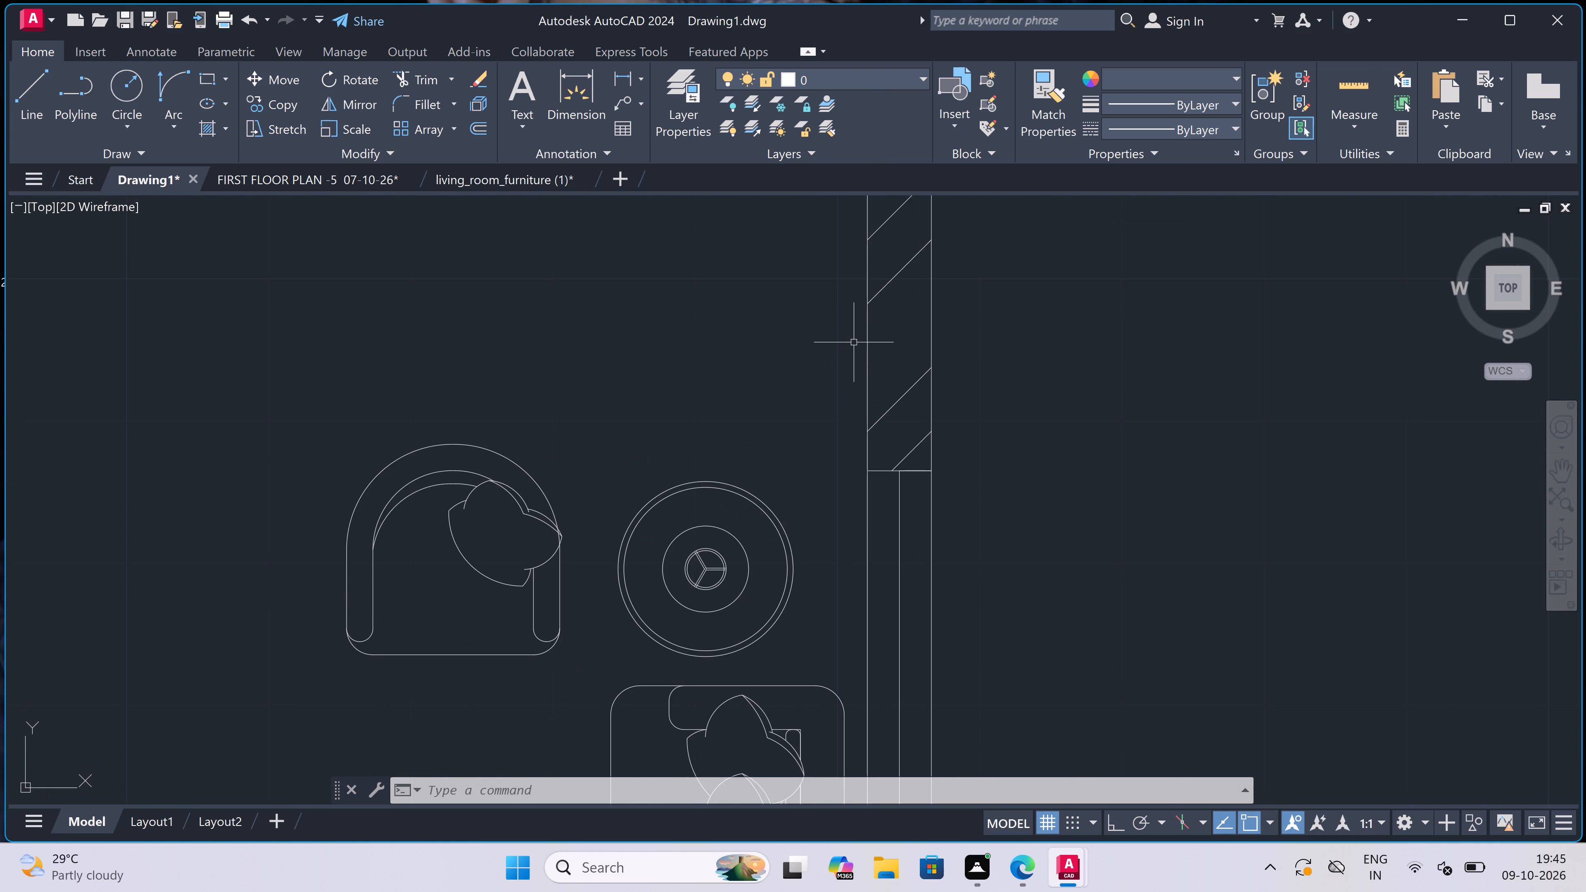
click(855, 341)
scroll(855, 341, down, 5)
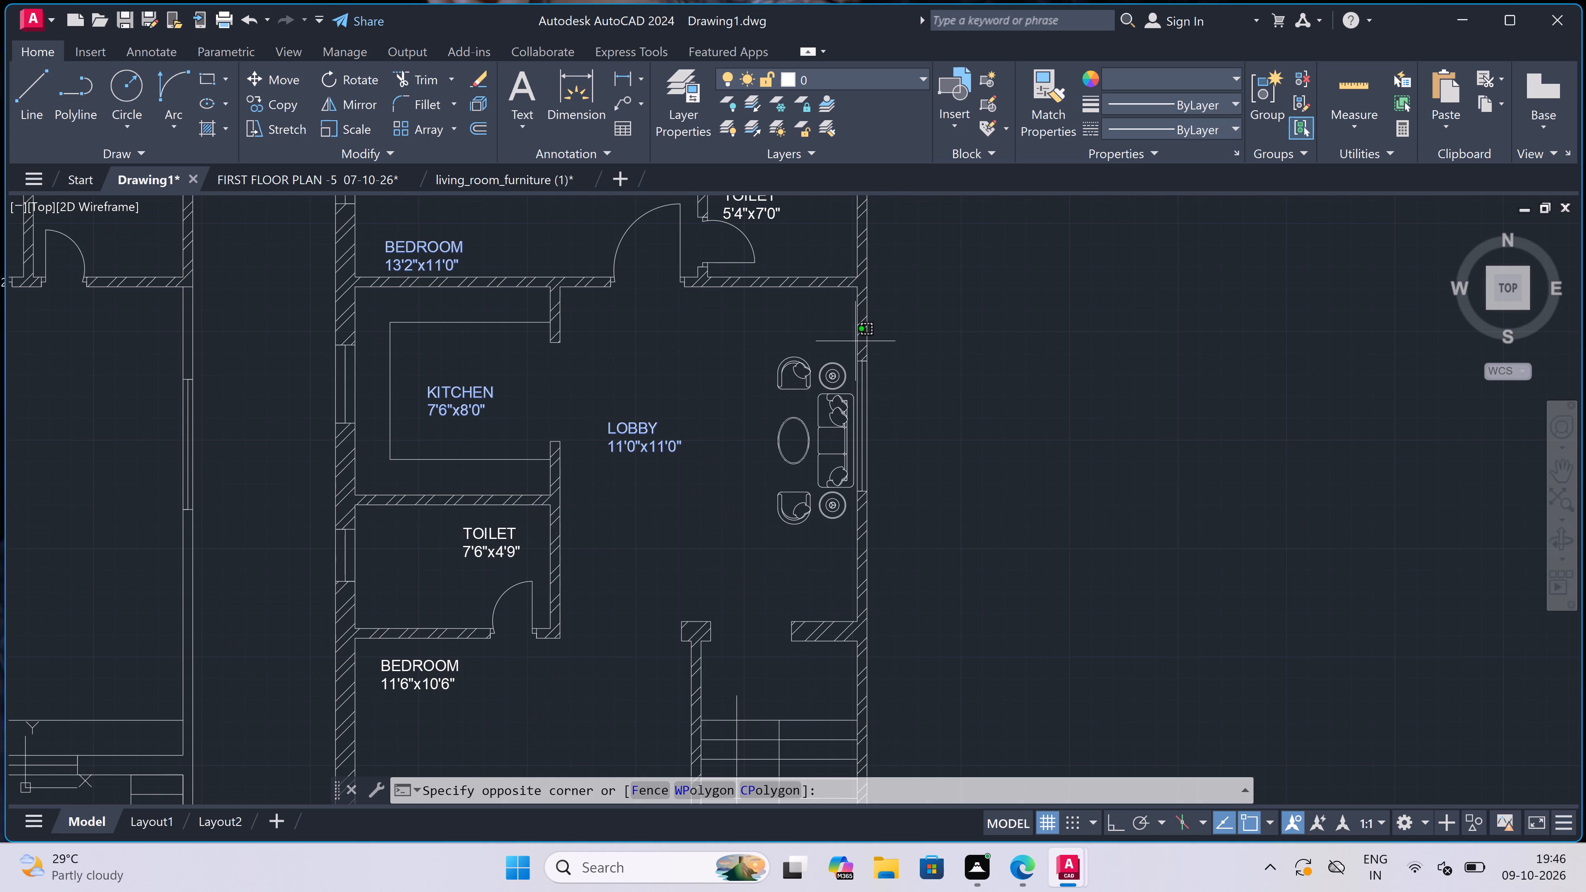
scroll(753, 532, up, 1)
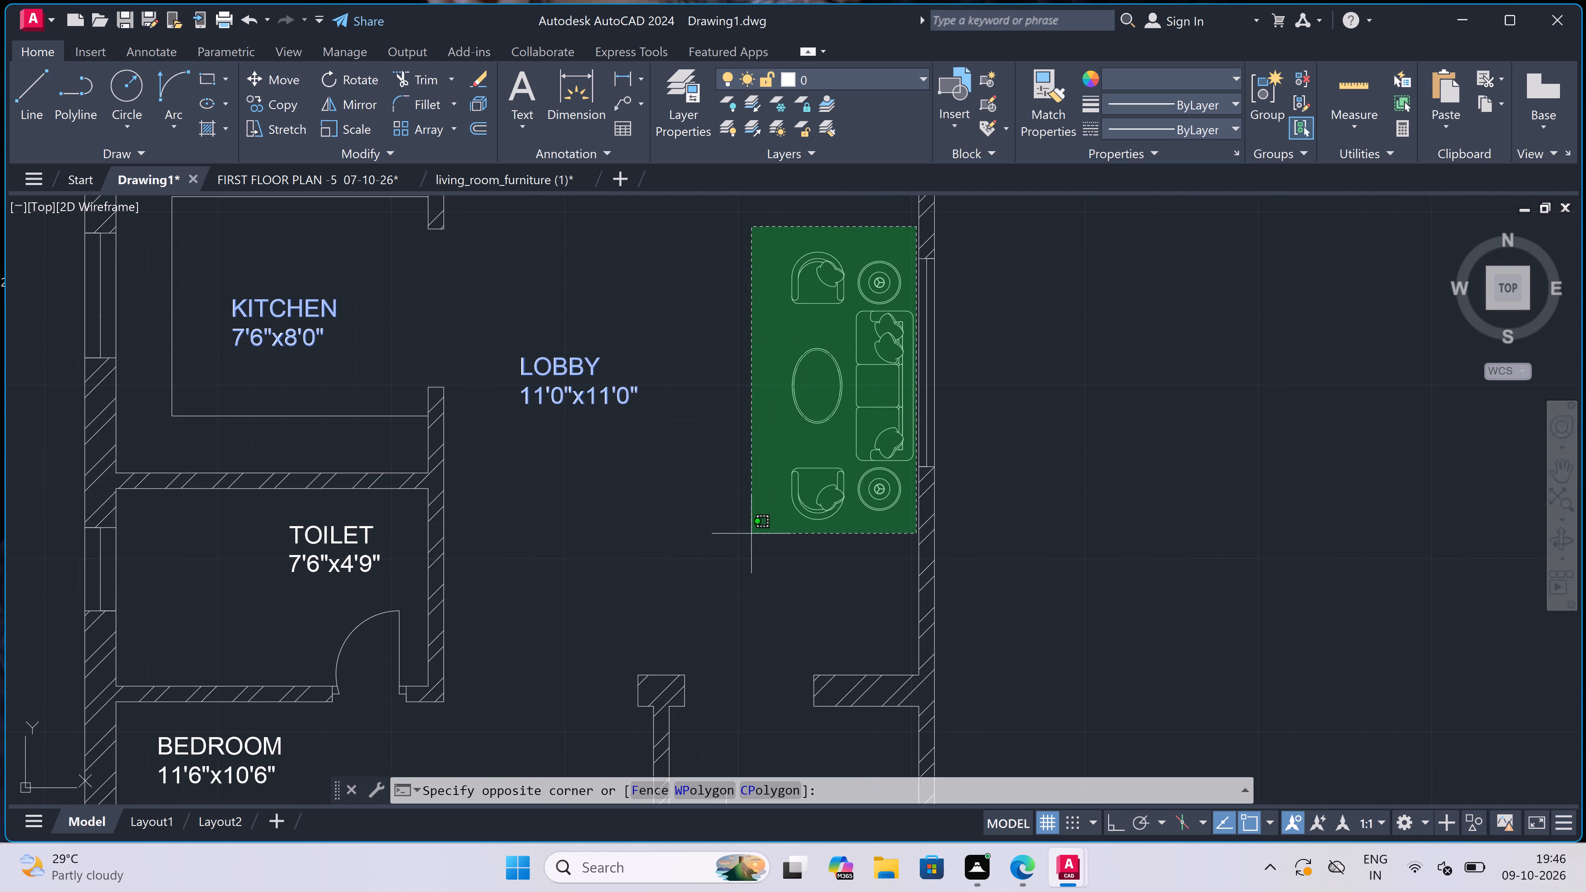
click(749, 537)
scroll(731, 473, down, 4)
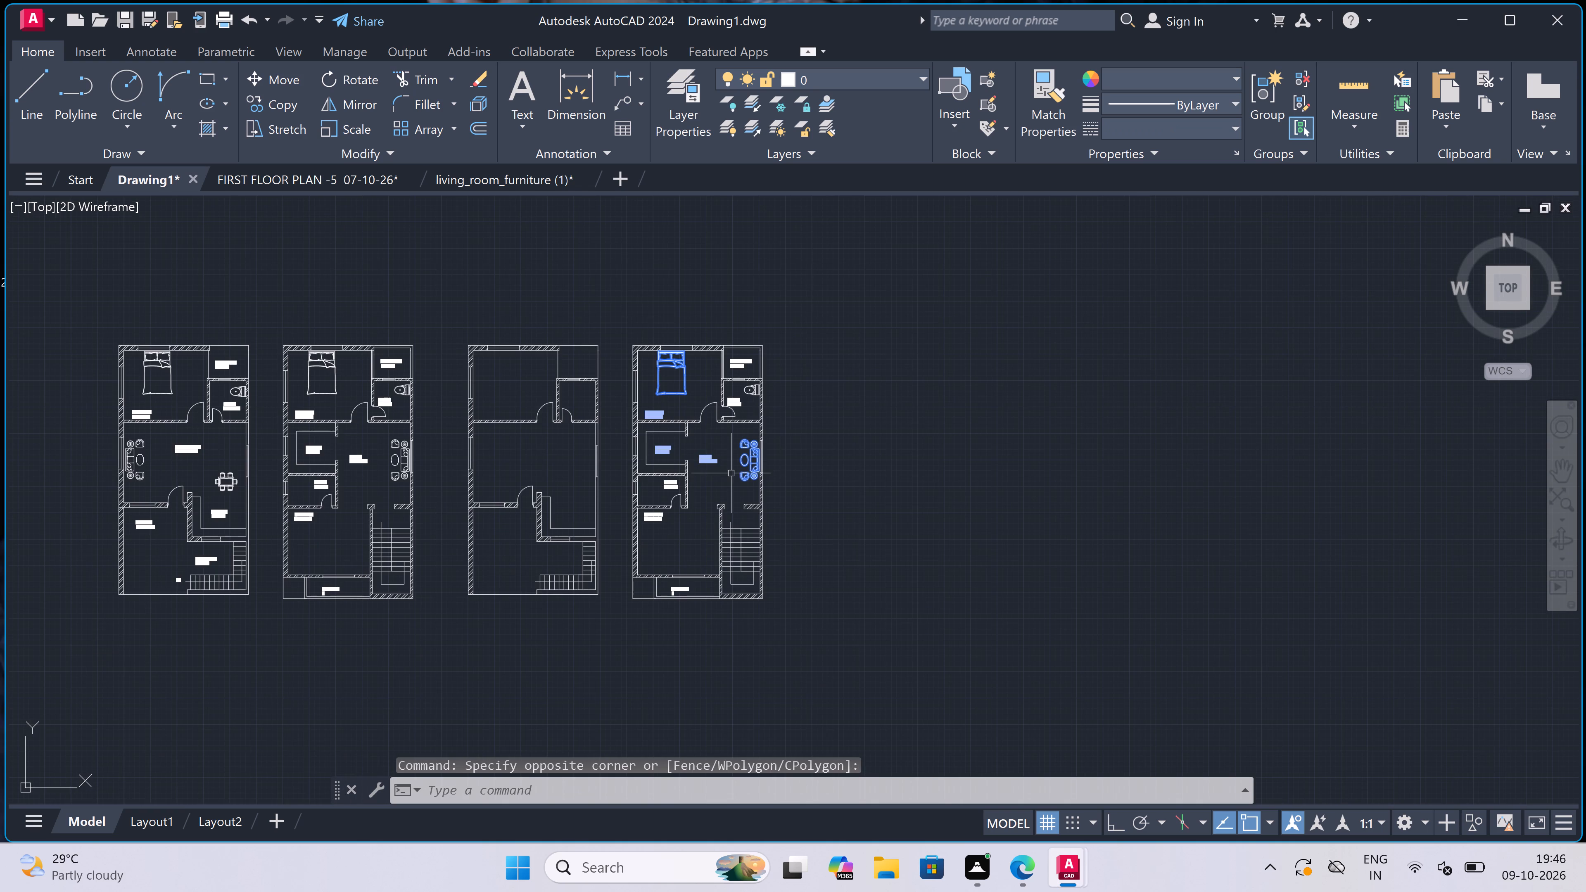
scroll(671, 571, up, 1)
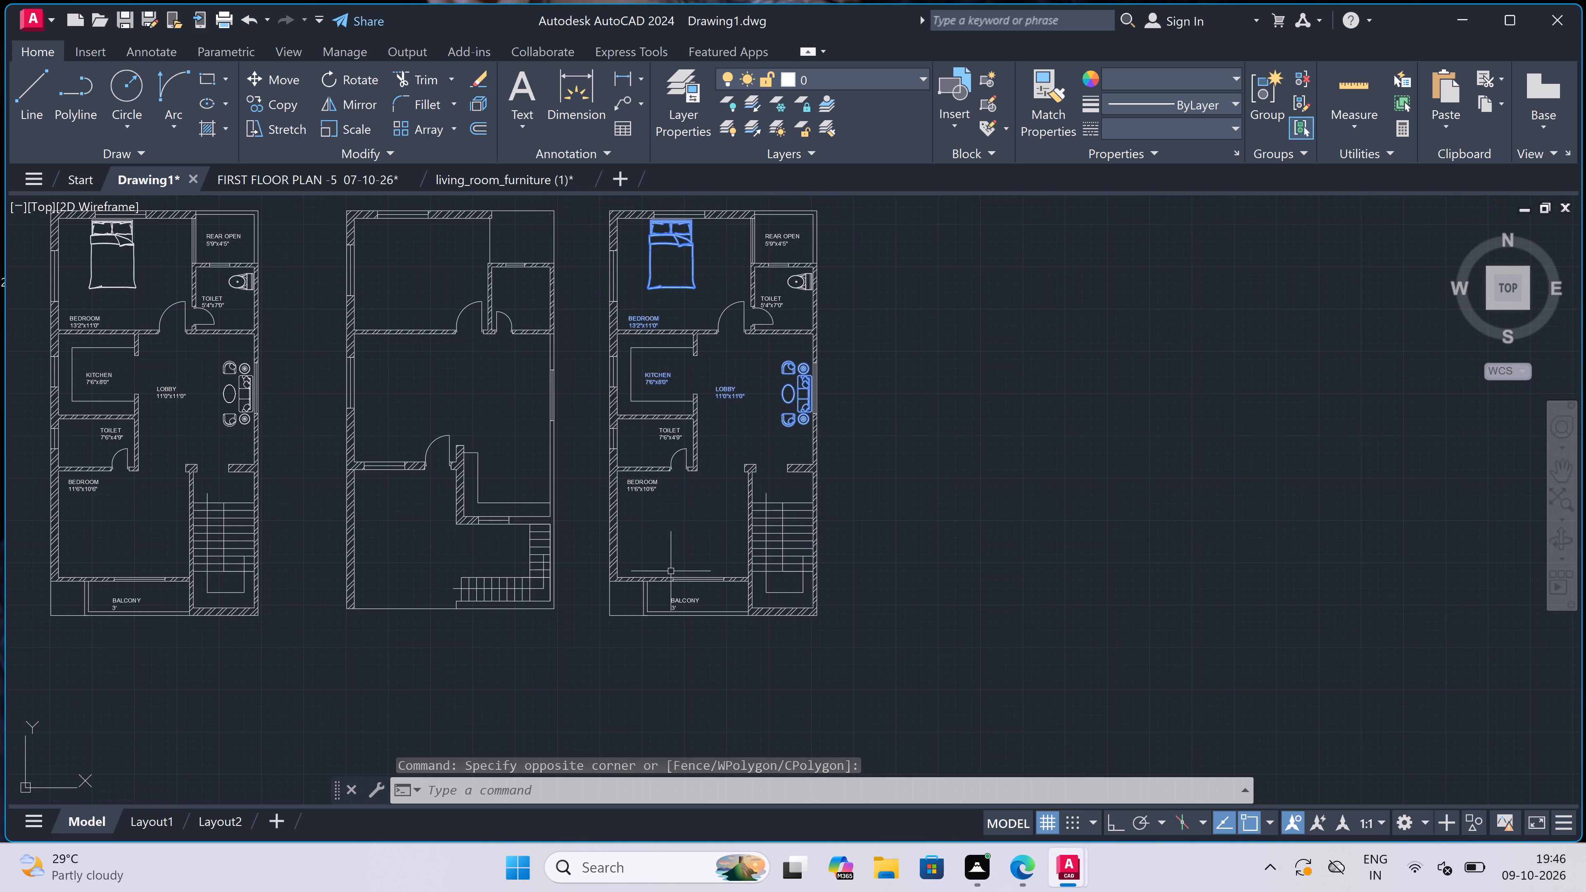
scroll(671, 571, up, 2)
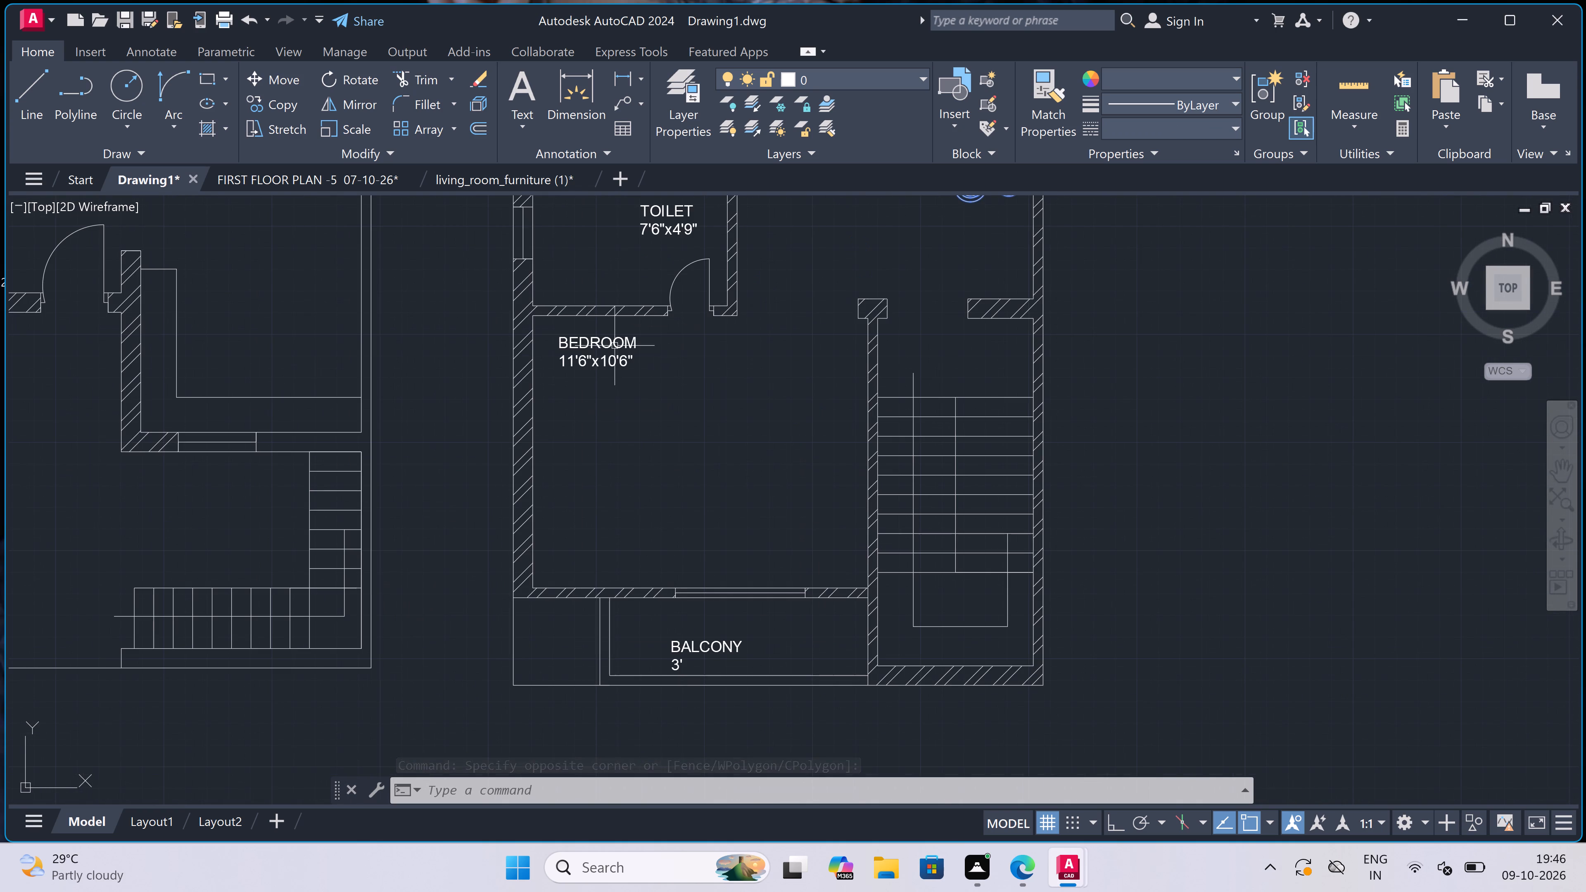
click(607, 338)
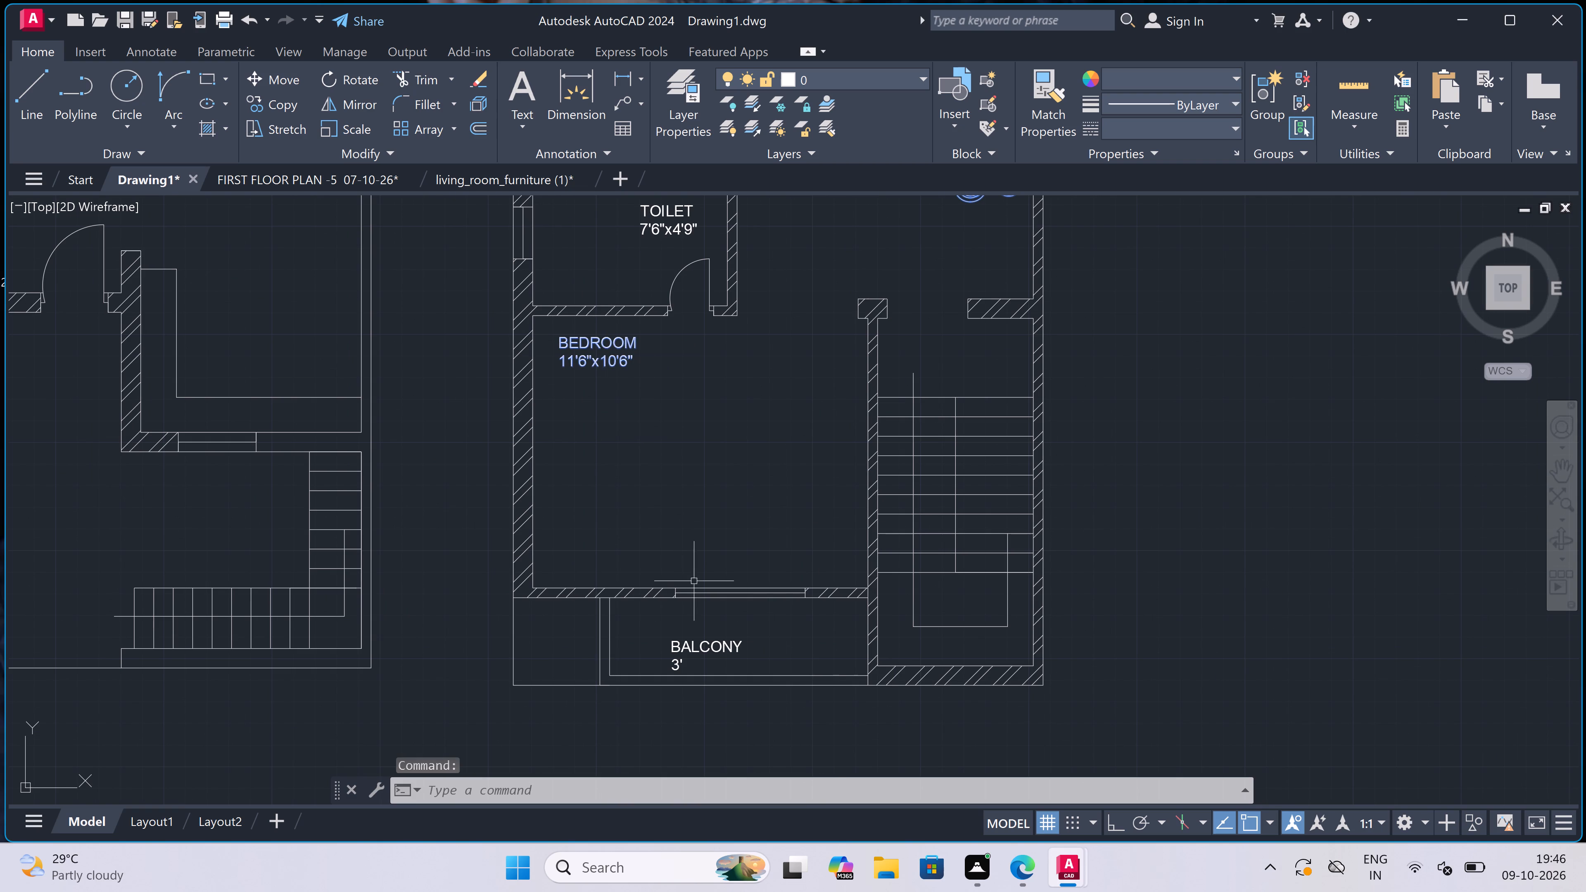
click(691, 651)
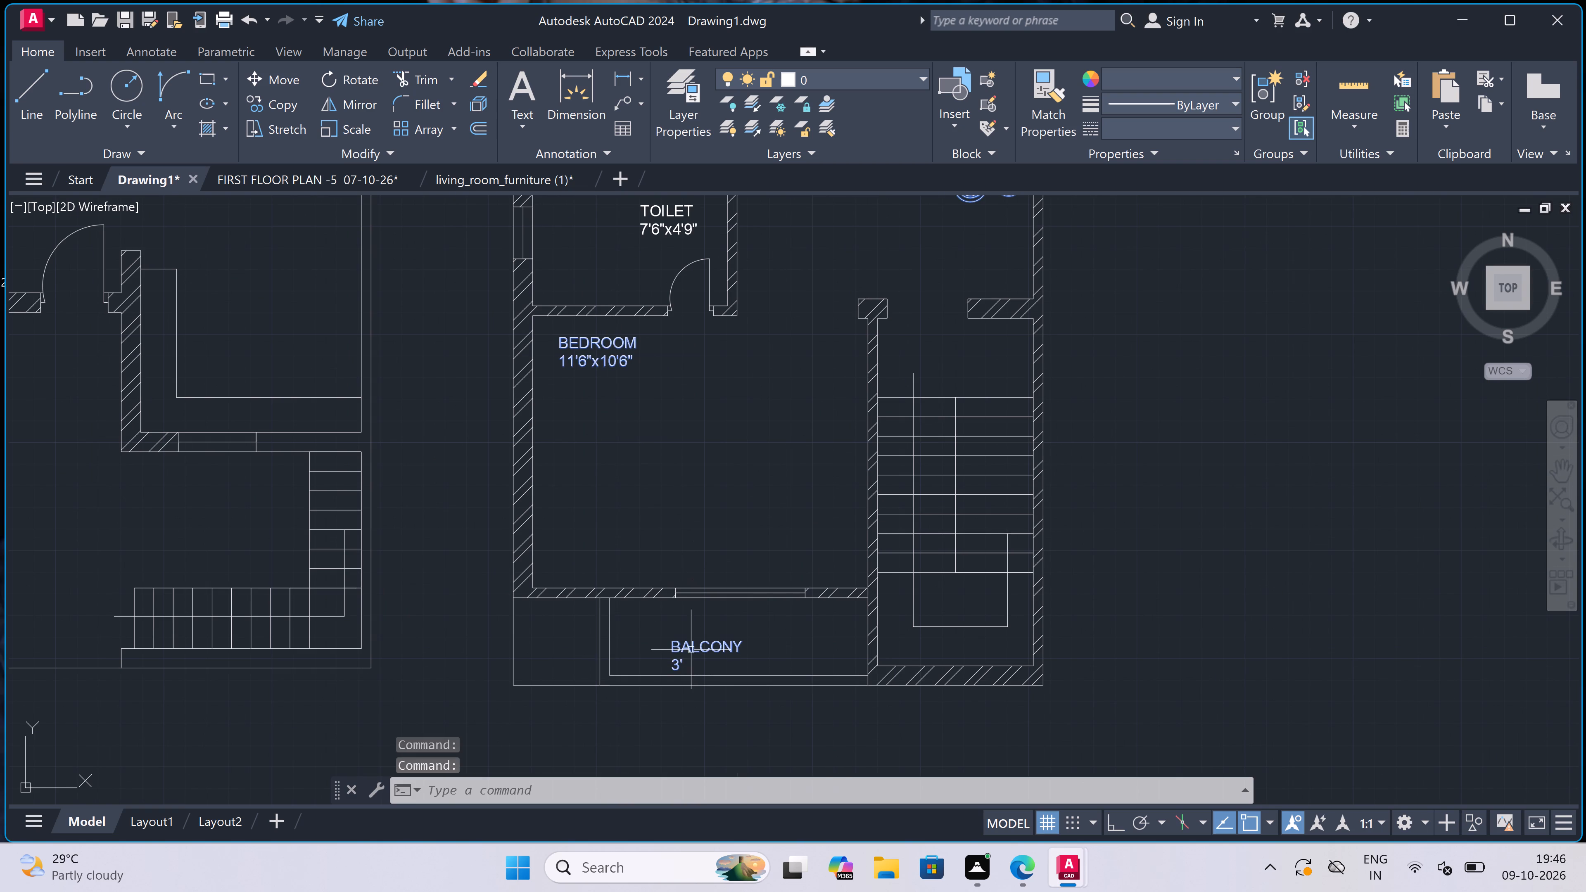
key(Delete)
Delete both TOILET labels, the REAR OPEN label and the WC from the copied lobby plan.
scroll(712, 614, down, 1)
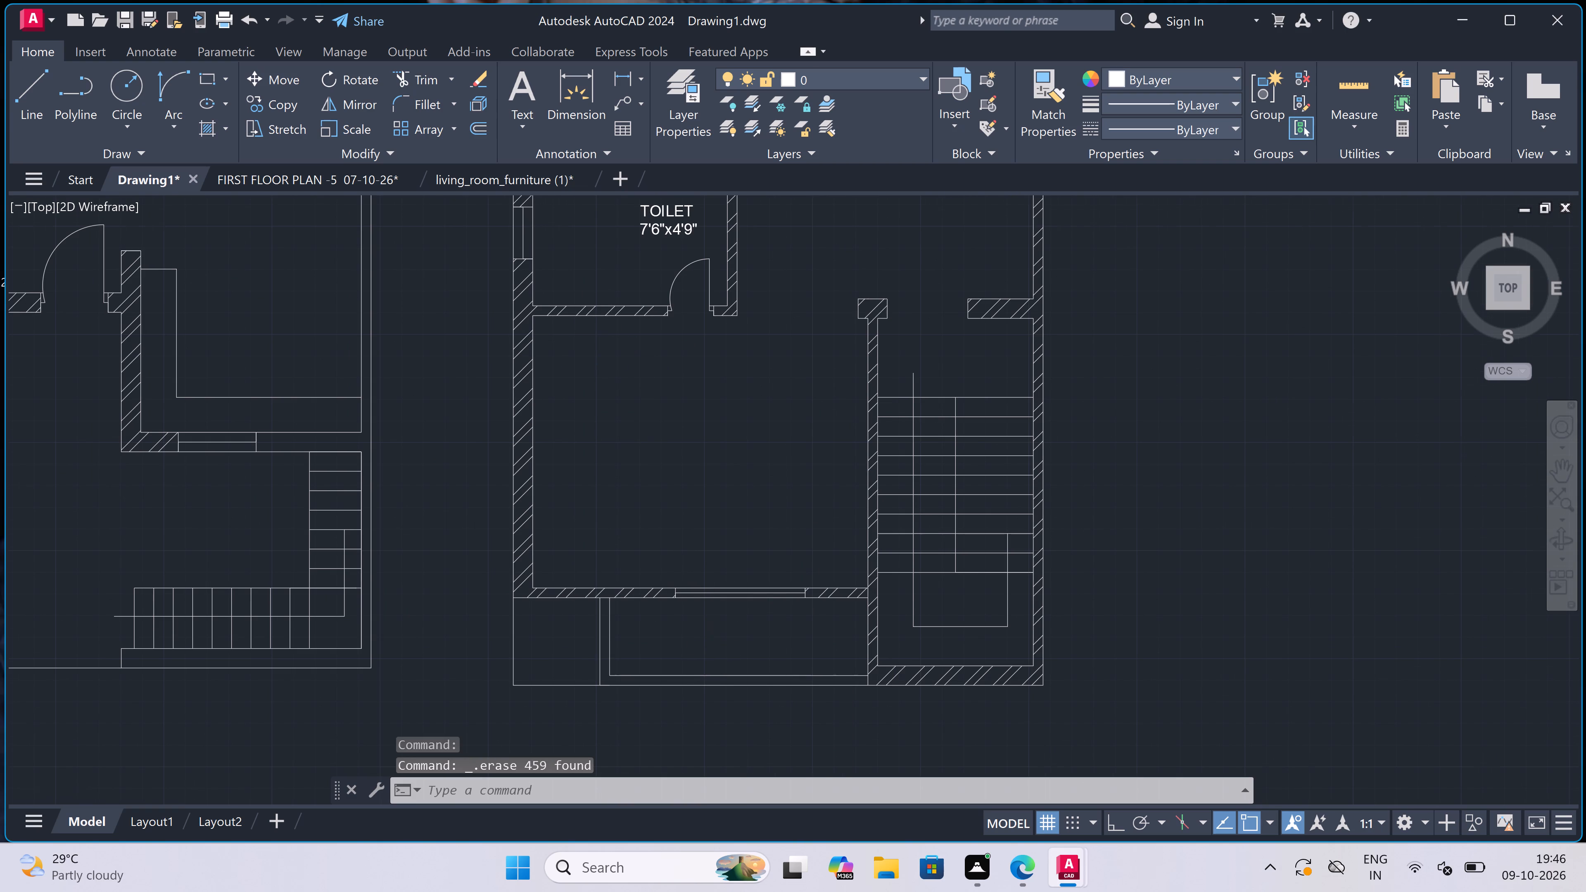
scroll(712, 614, down, 1)
scroll(710, 432, up, 1)
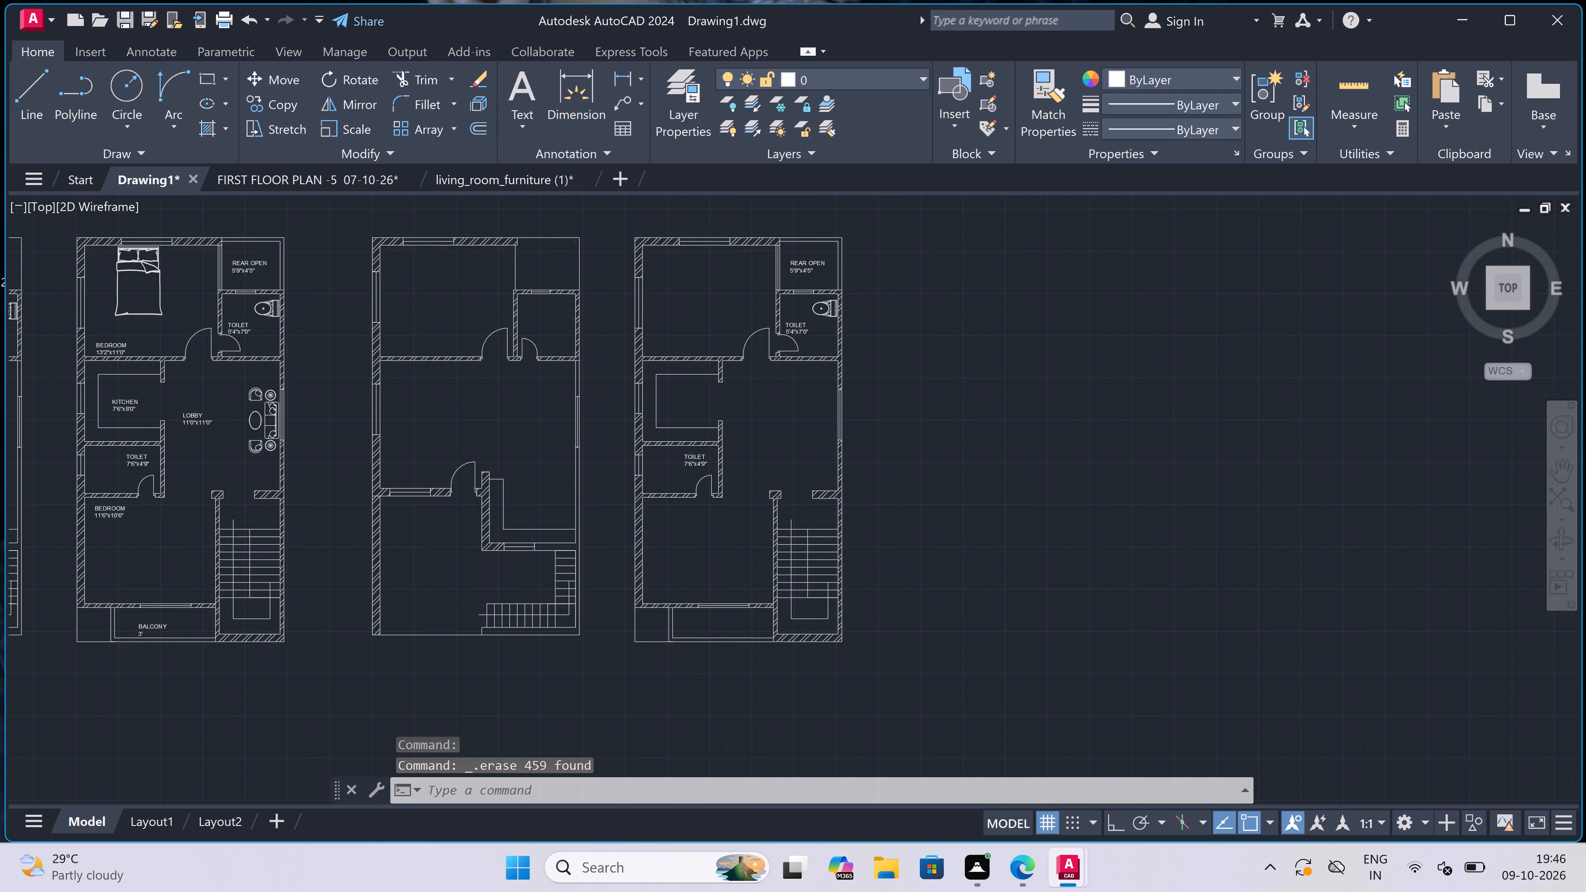
scroll(710, 432, up, 1)
click(660, 498)
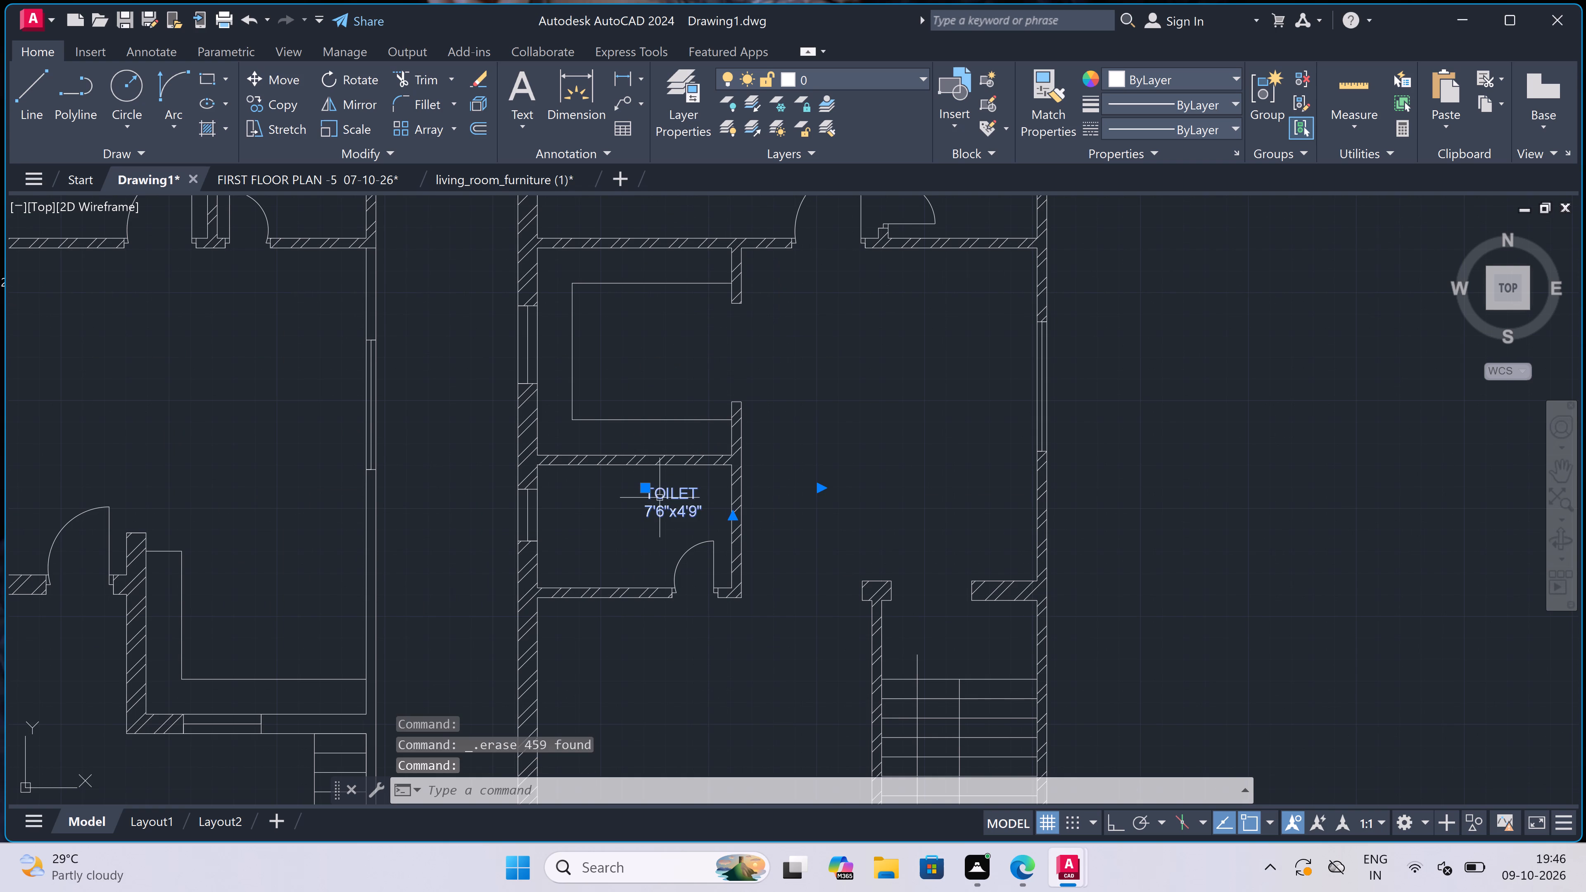
scroll(660, 498, down, 3)
scroll(734, 376, up, 2)
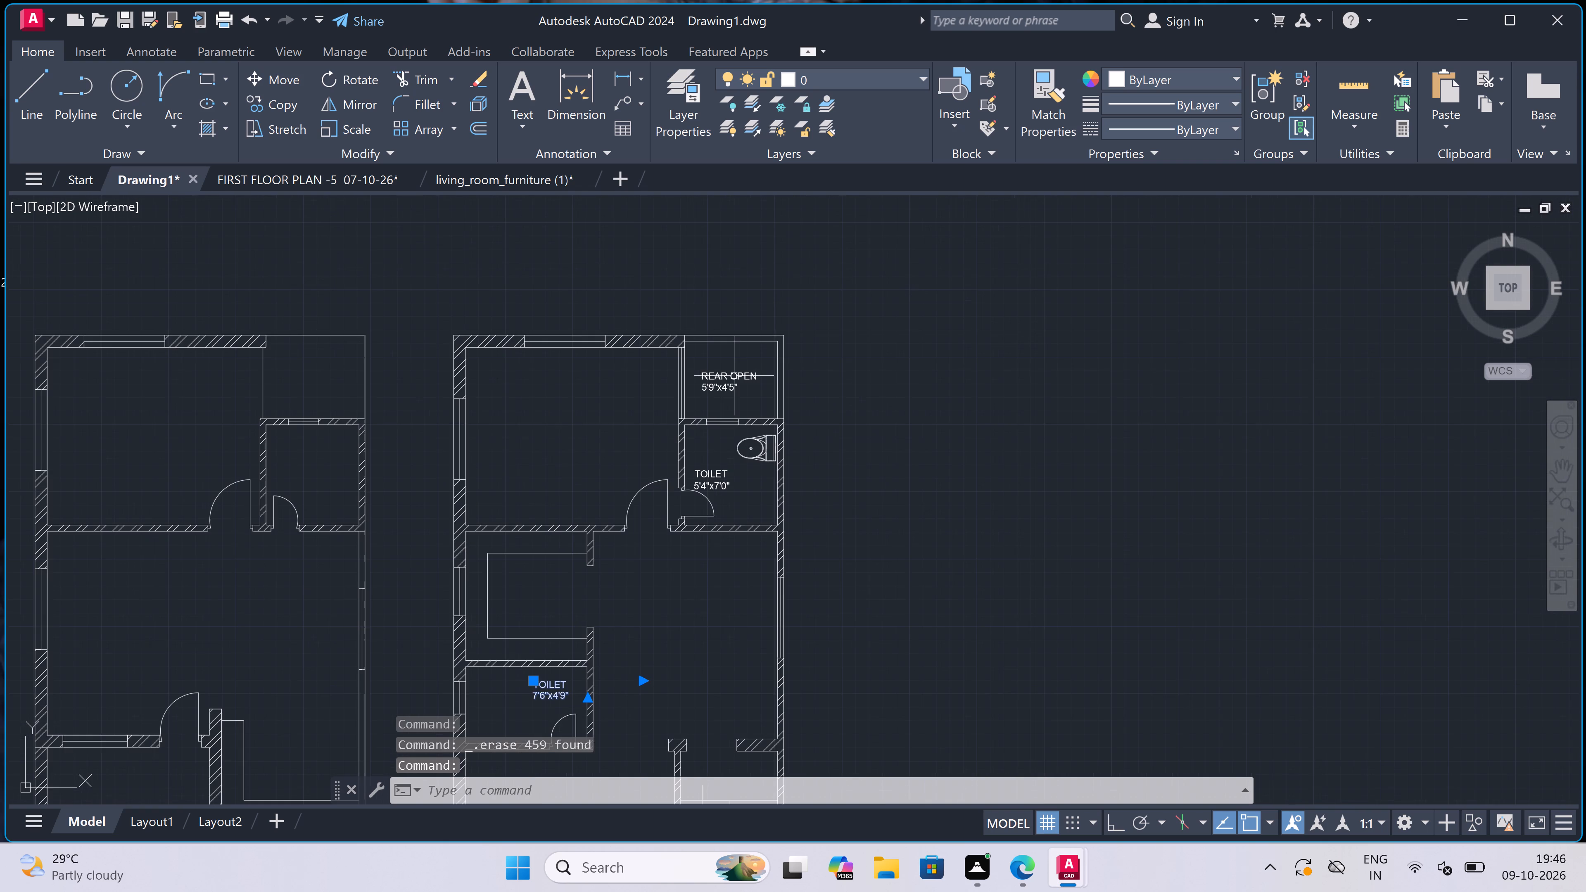
click(734, 375)
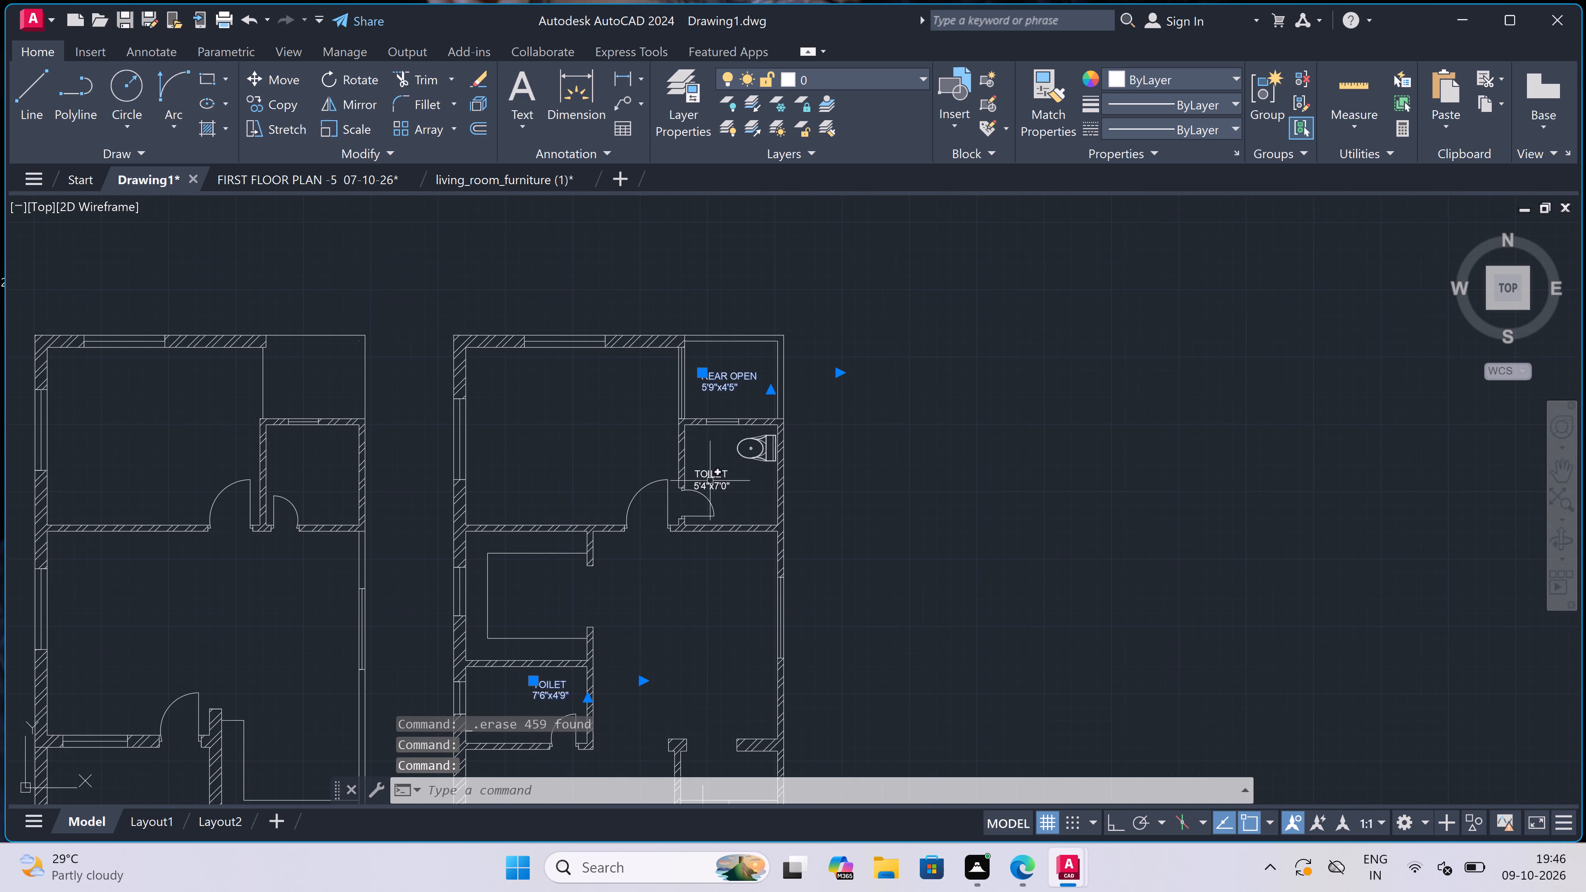
click(715, 466)
click(707, 492)
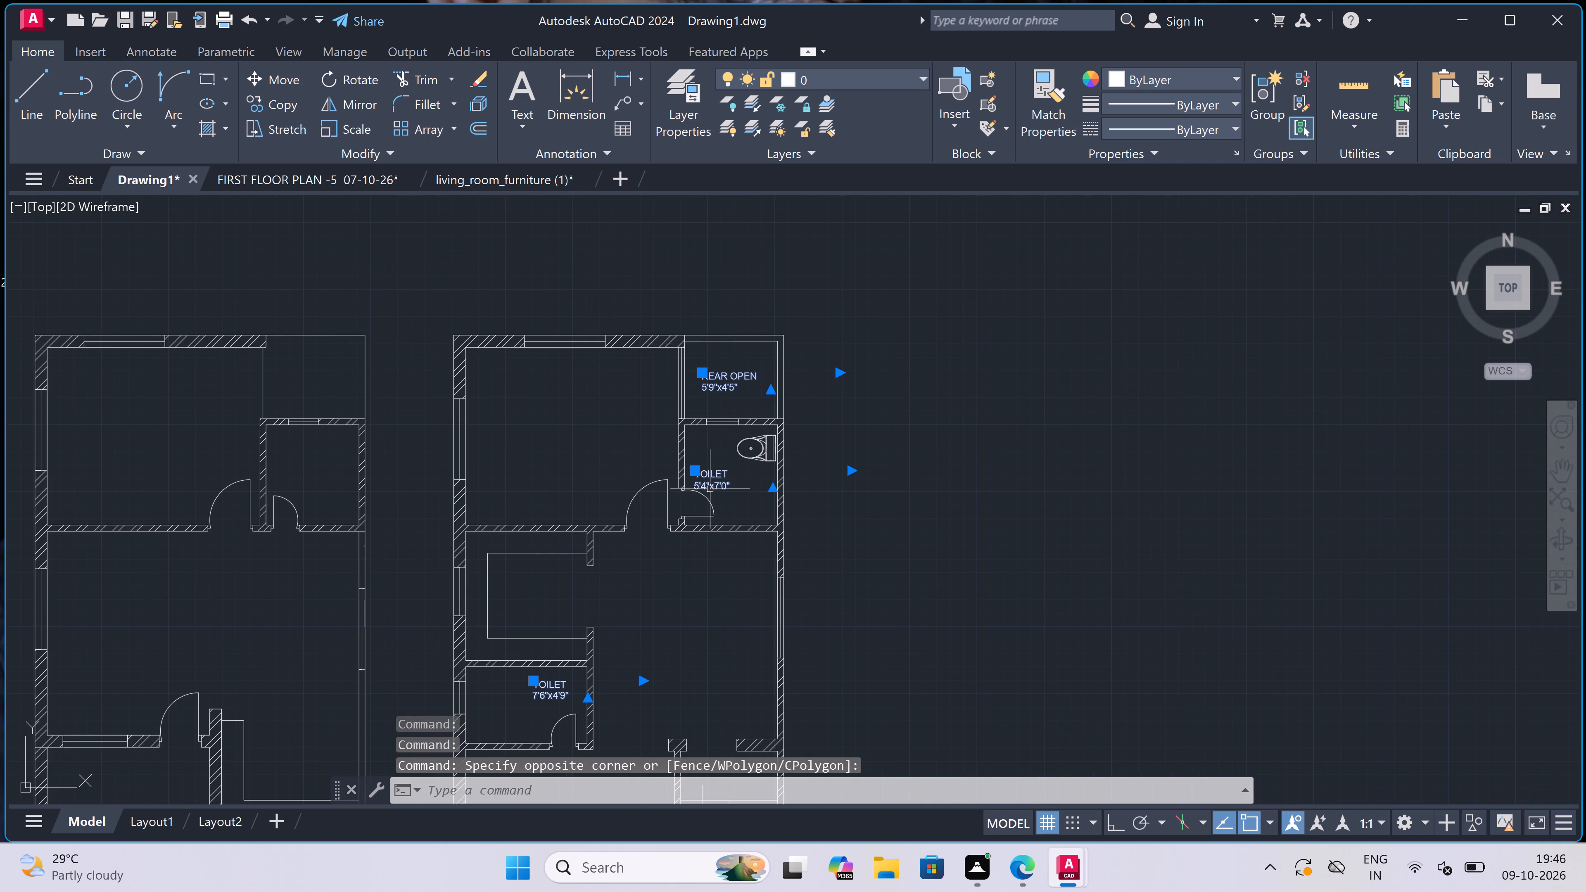
click(769, 440)
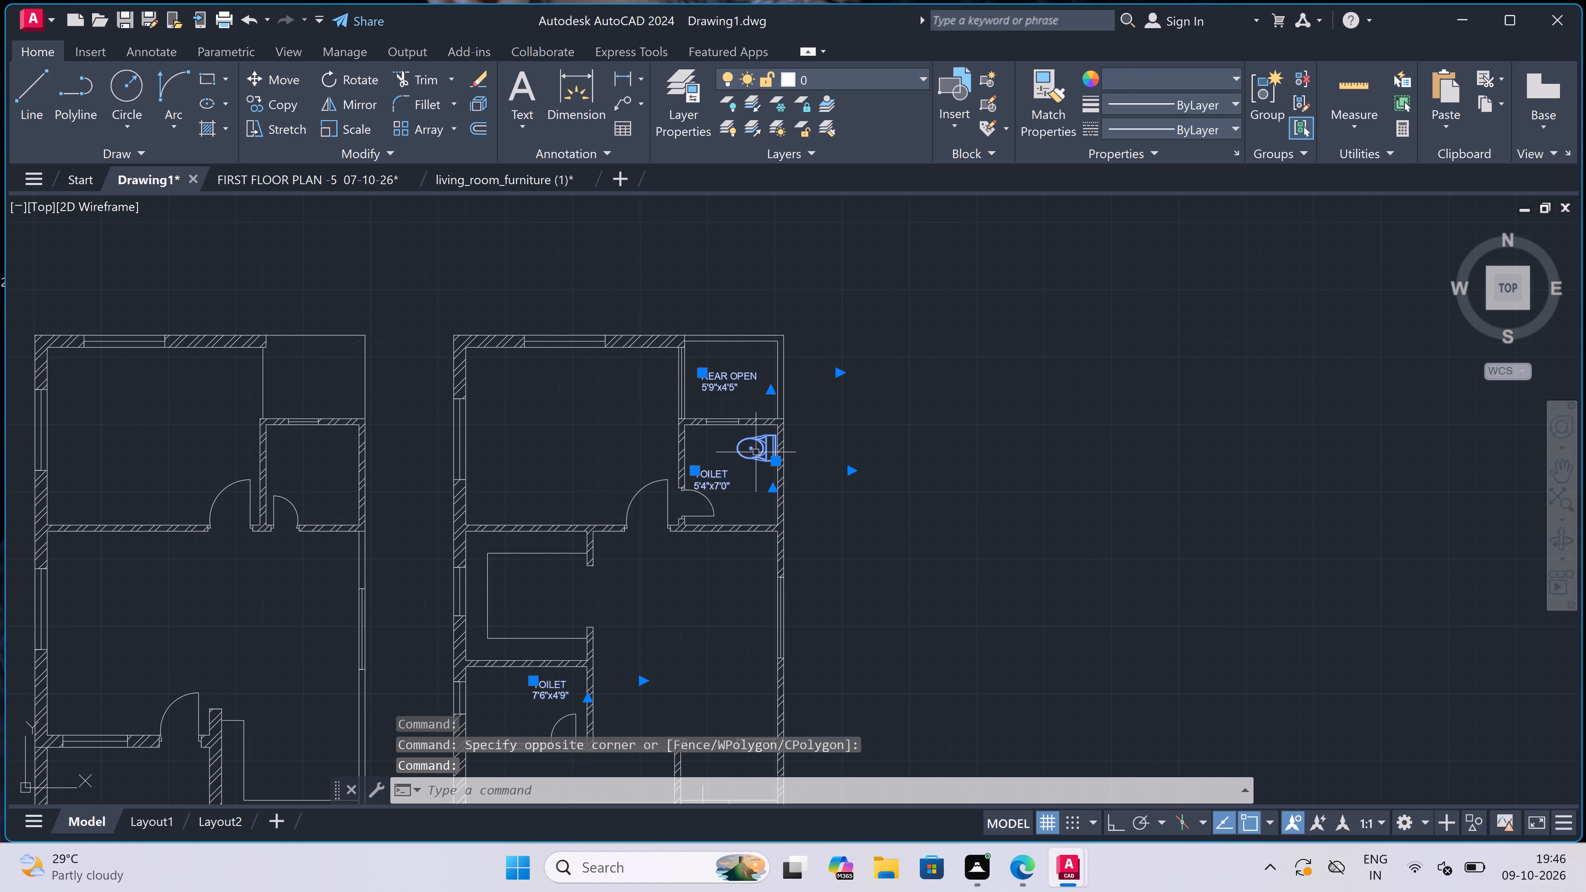
key(Delete)
With ortho on, draw a horizontal line across both cleared plans through the rear toilets, ending in a short upward leg beyond the east side.
scroll(763, 444, down, 2)
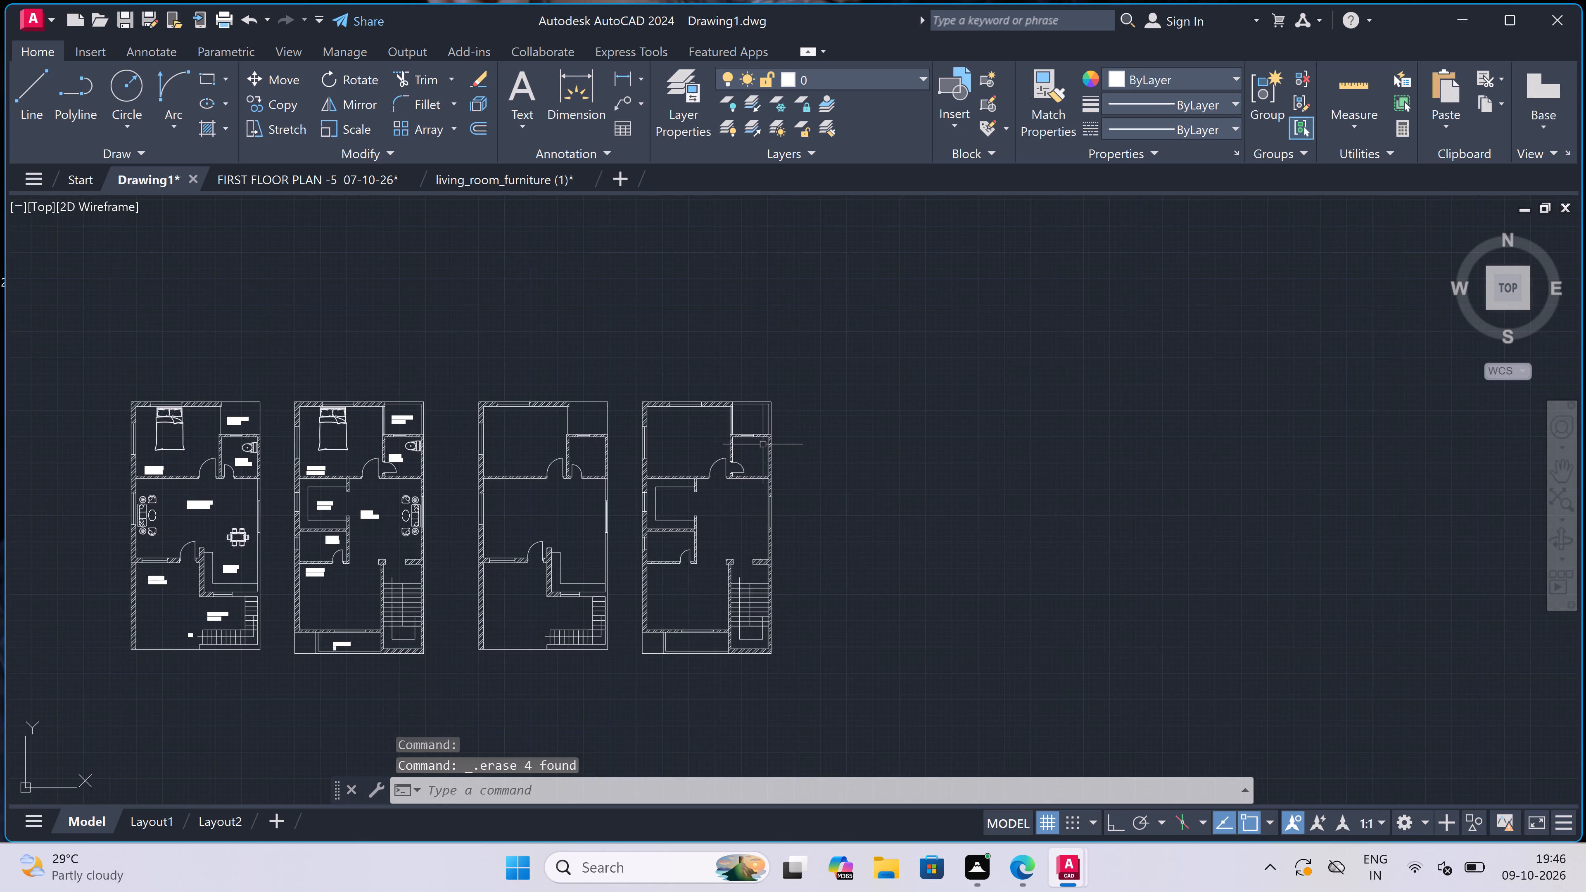
scroll(626, 471, up, 1)
key(l)
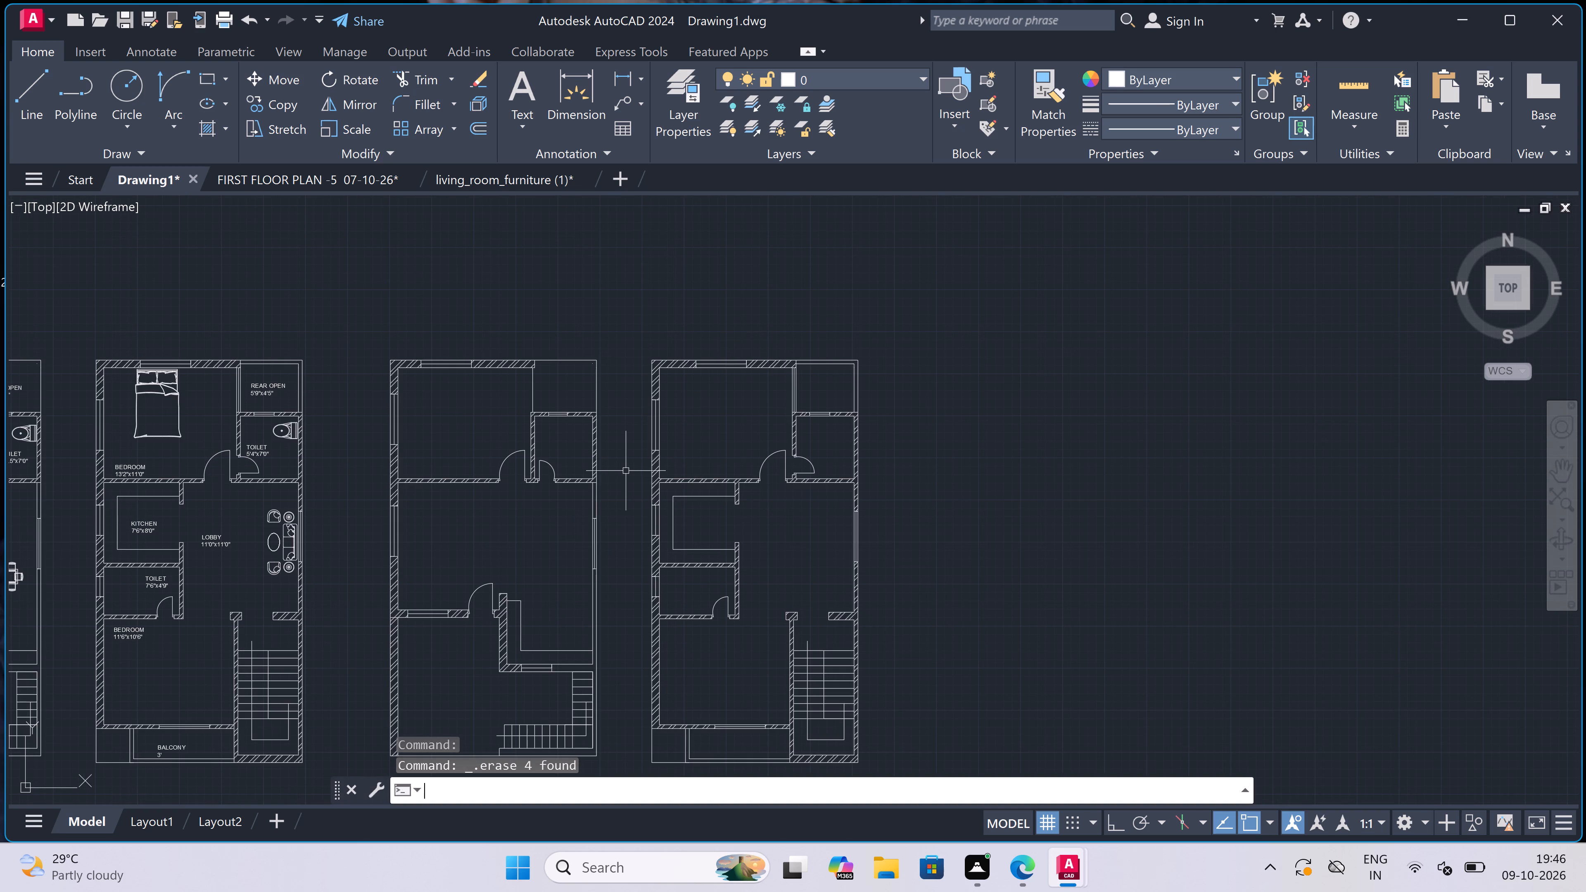
key(space)
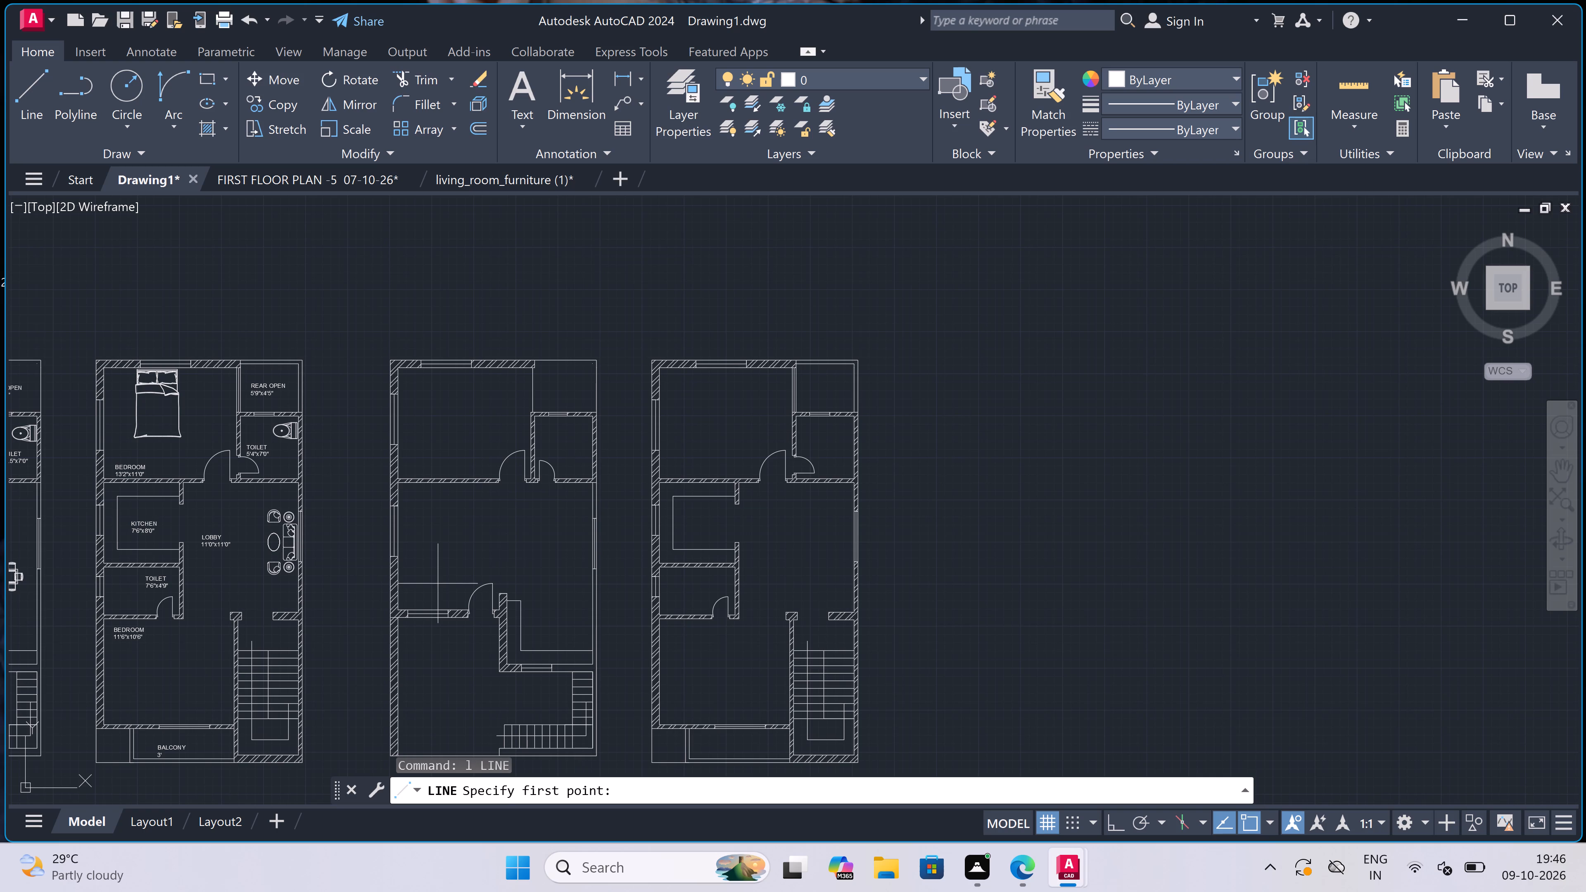
scroll(438, 584, down, 1)
scroll(438, 584, up, 1)
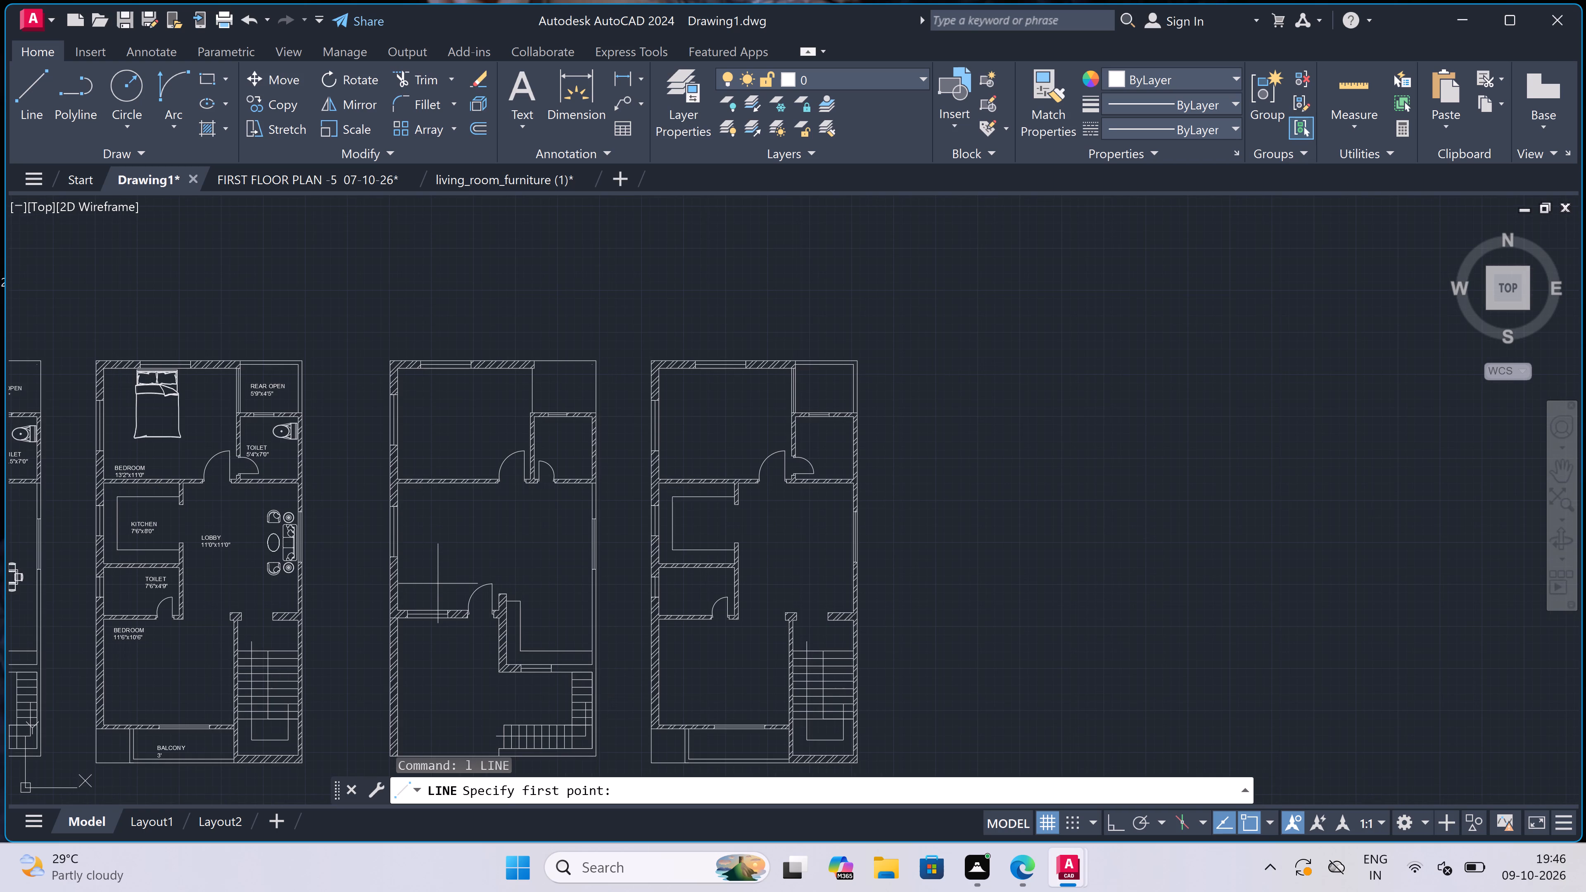
scroll(438, 584, down, 1)
scroll(438, 584, up, 1)
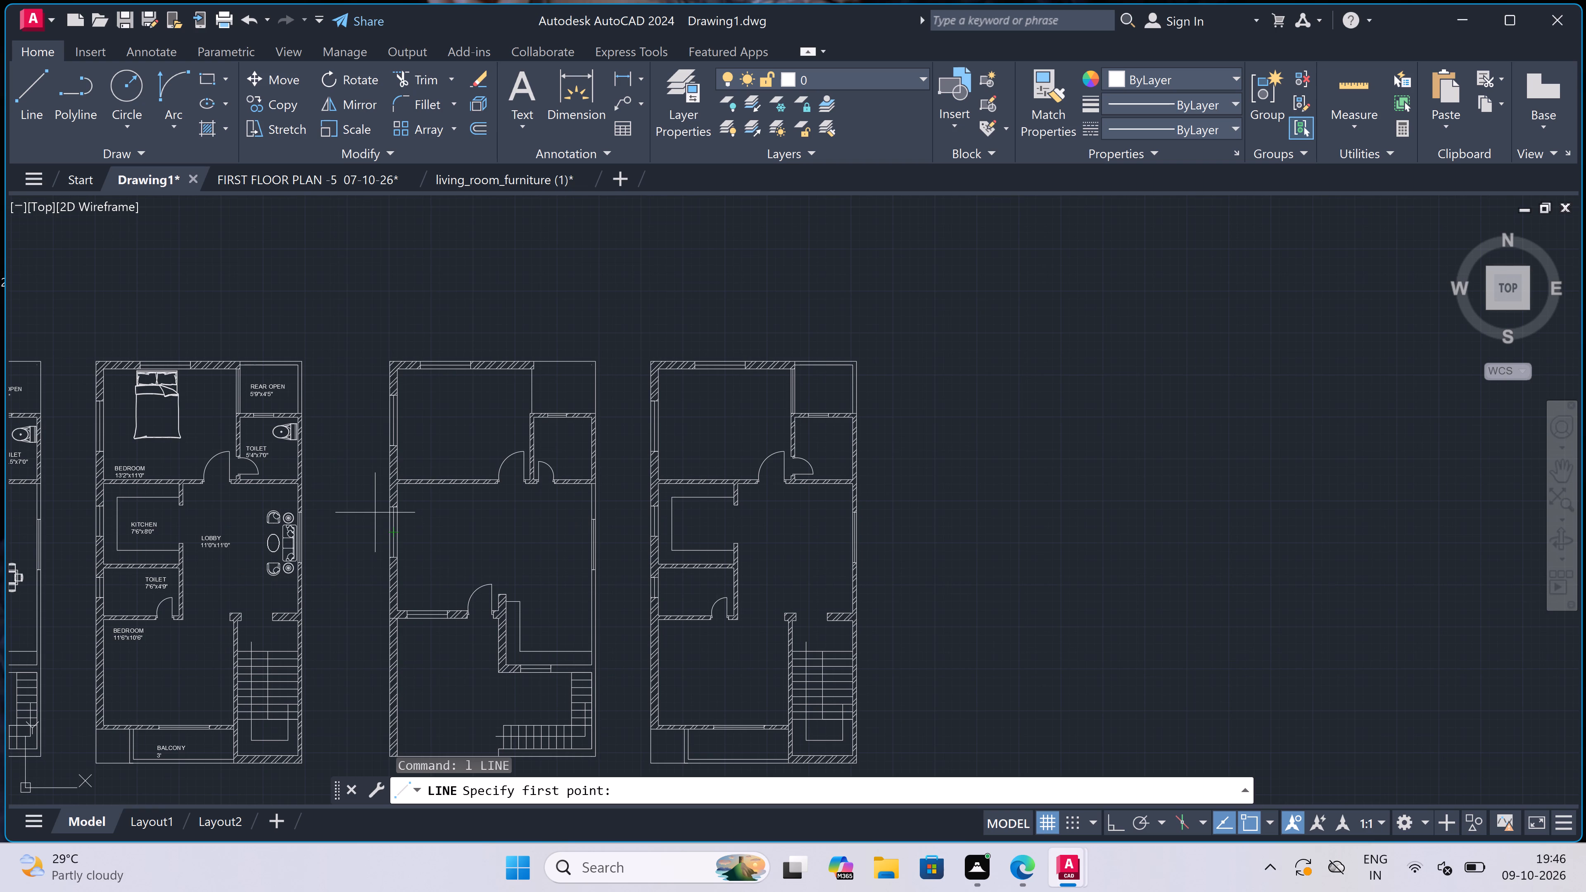
click(366, 467)
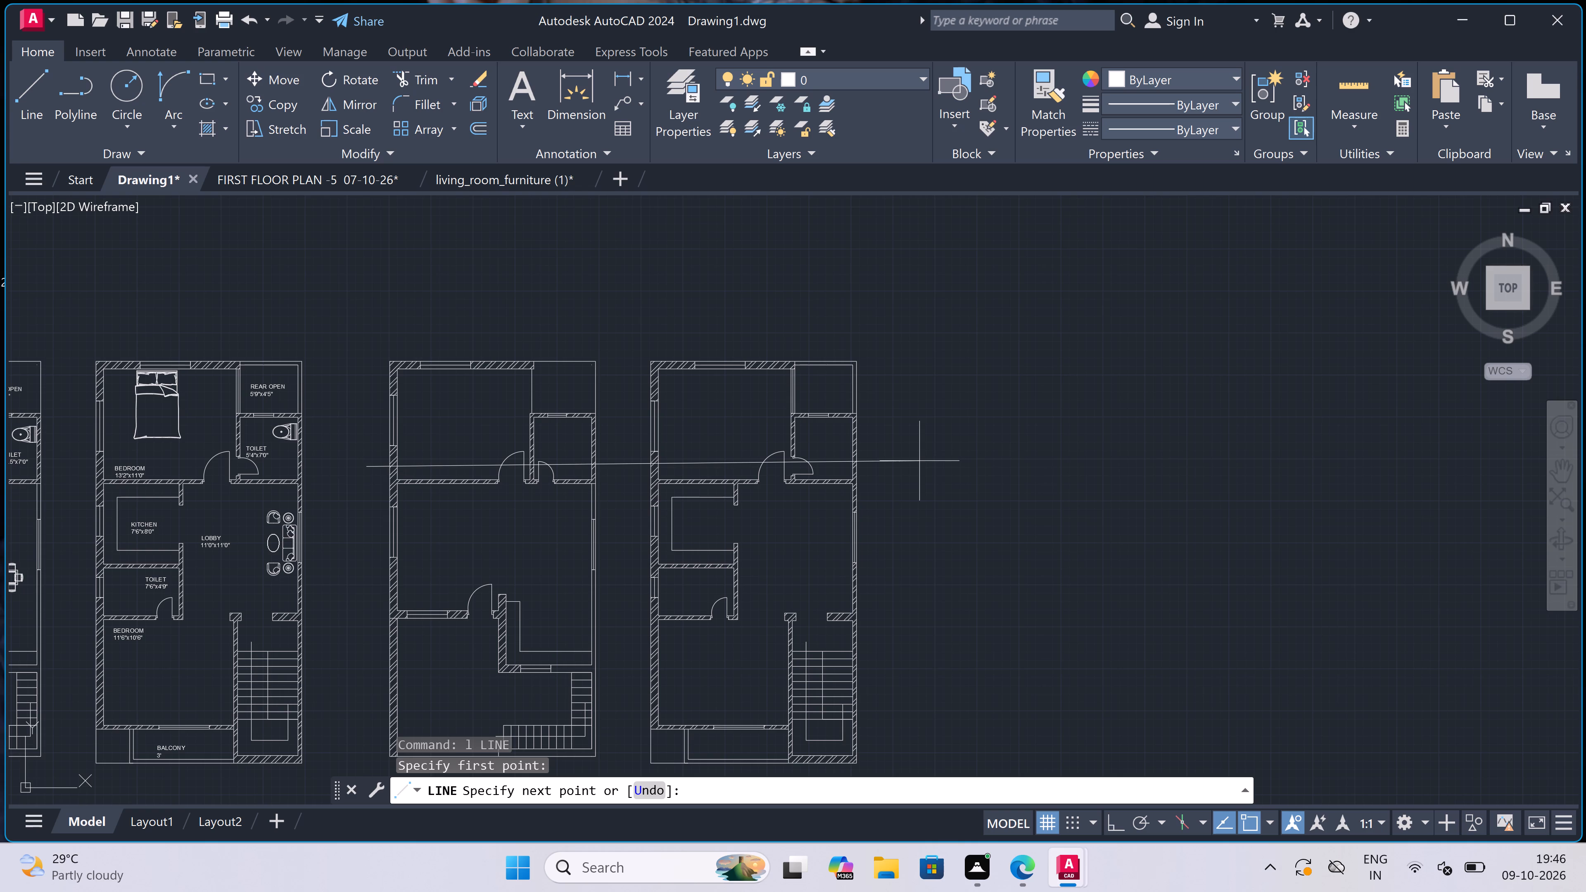
key(F8)
click(905, 466)
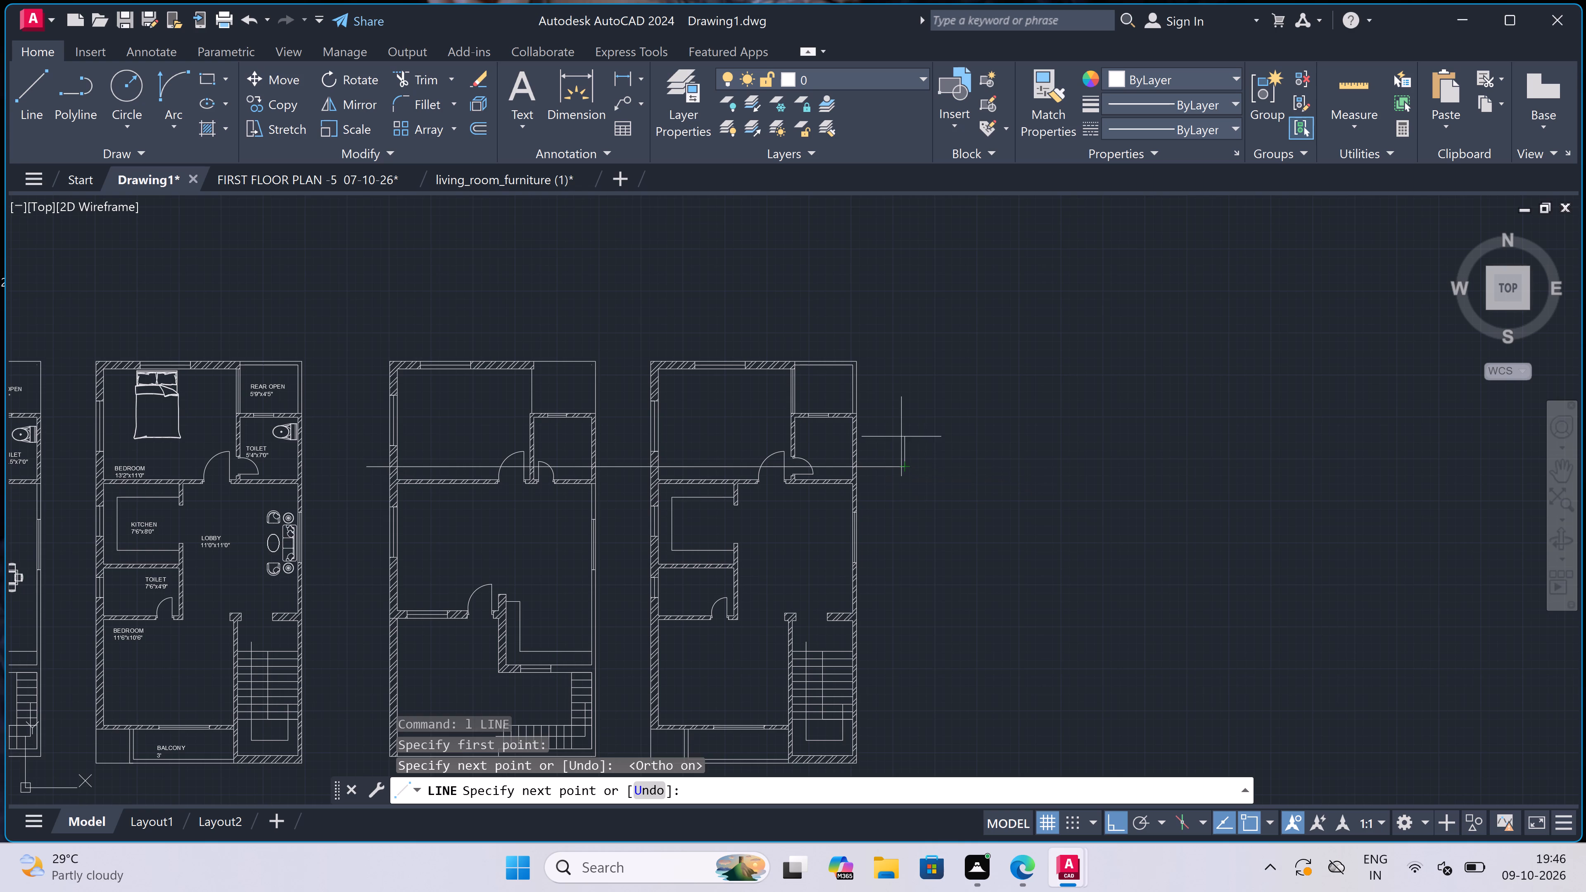
click(901, 434)
key(Escape)
Place a multiline text label reading "a" just above the upward leg at the section line's east end.
scroll(570, 472, down, 2)
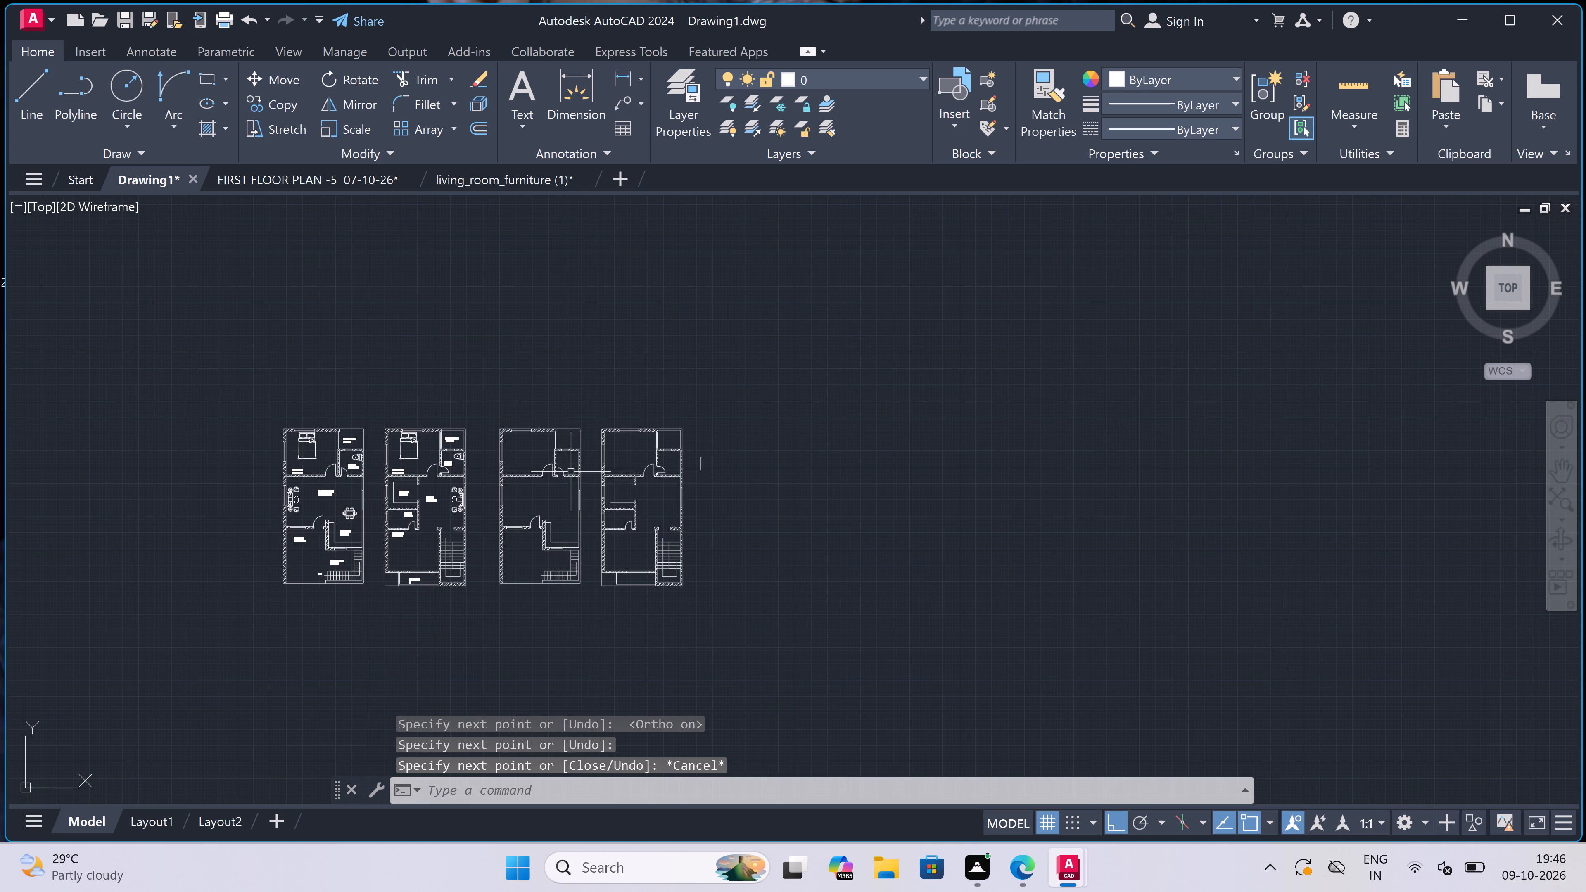
scroll(693, 449, up, 5)
text(mt)
key(space)
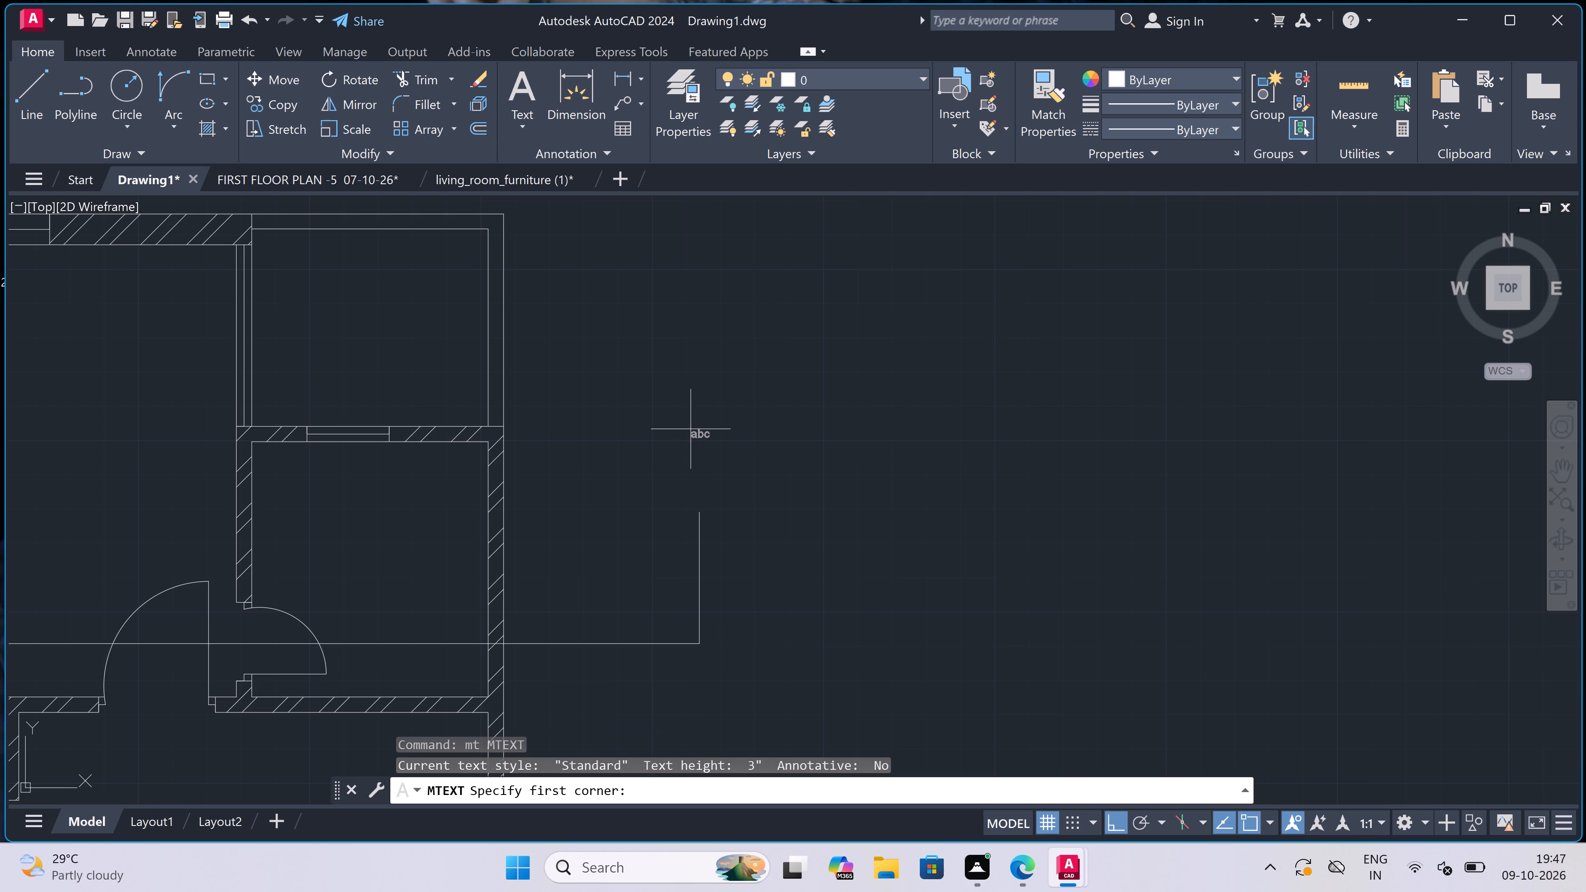
drag(666, 435, 667, 444)
click(819, 488)
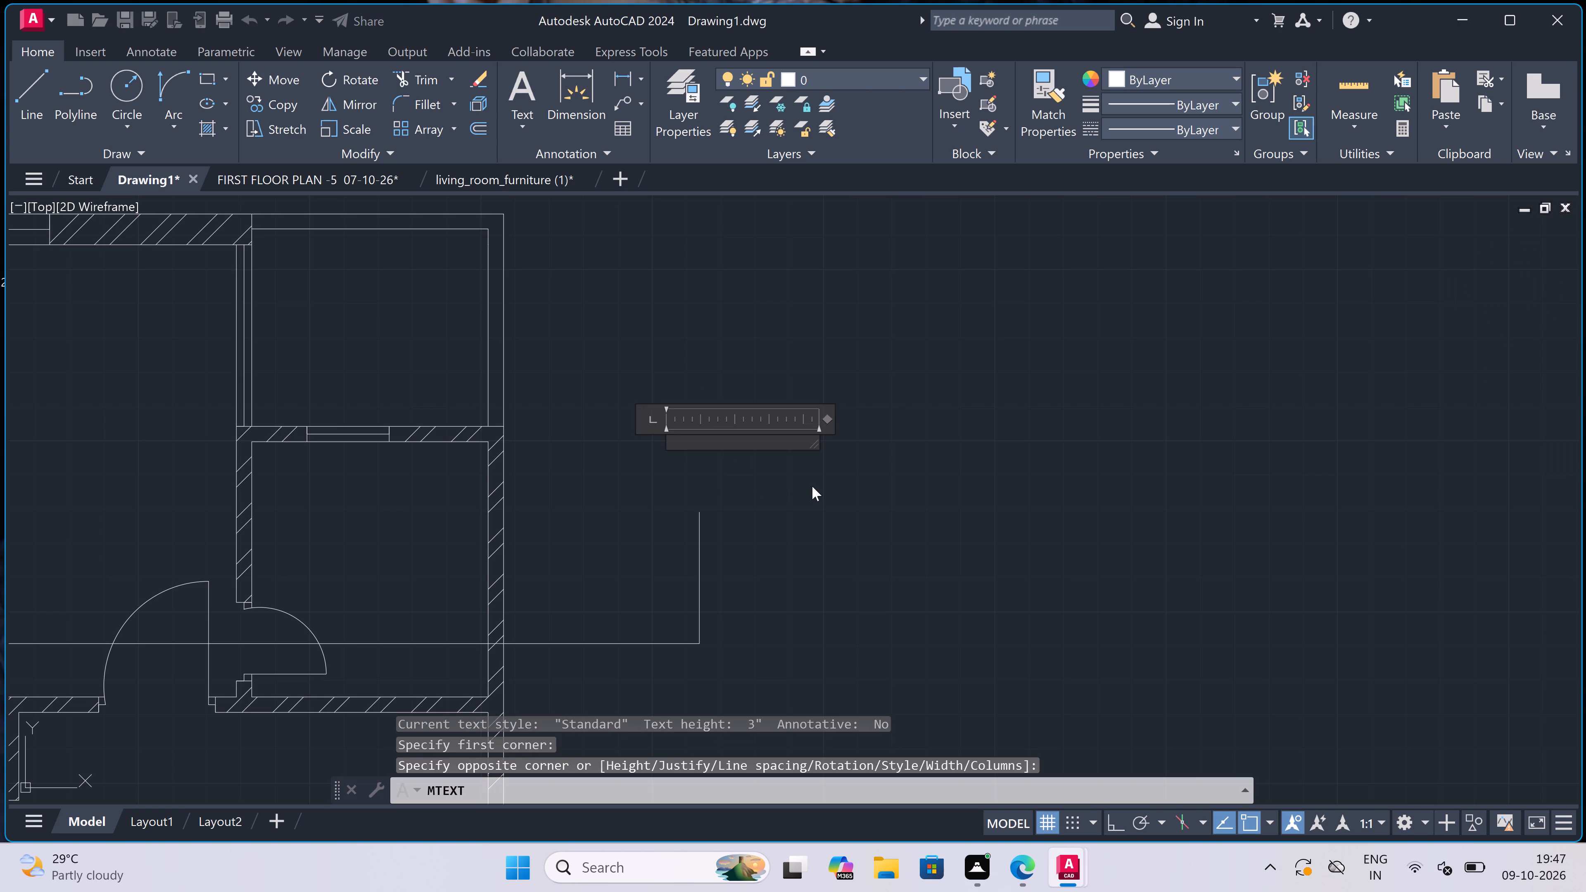
key(a)
click(719, 476)
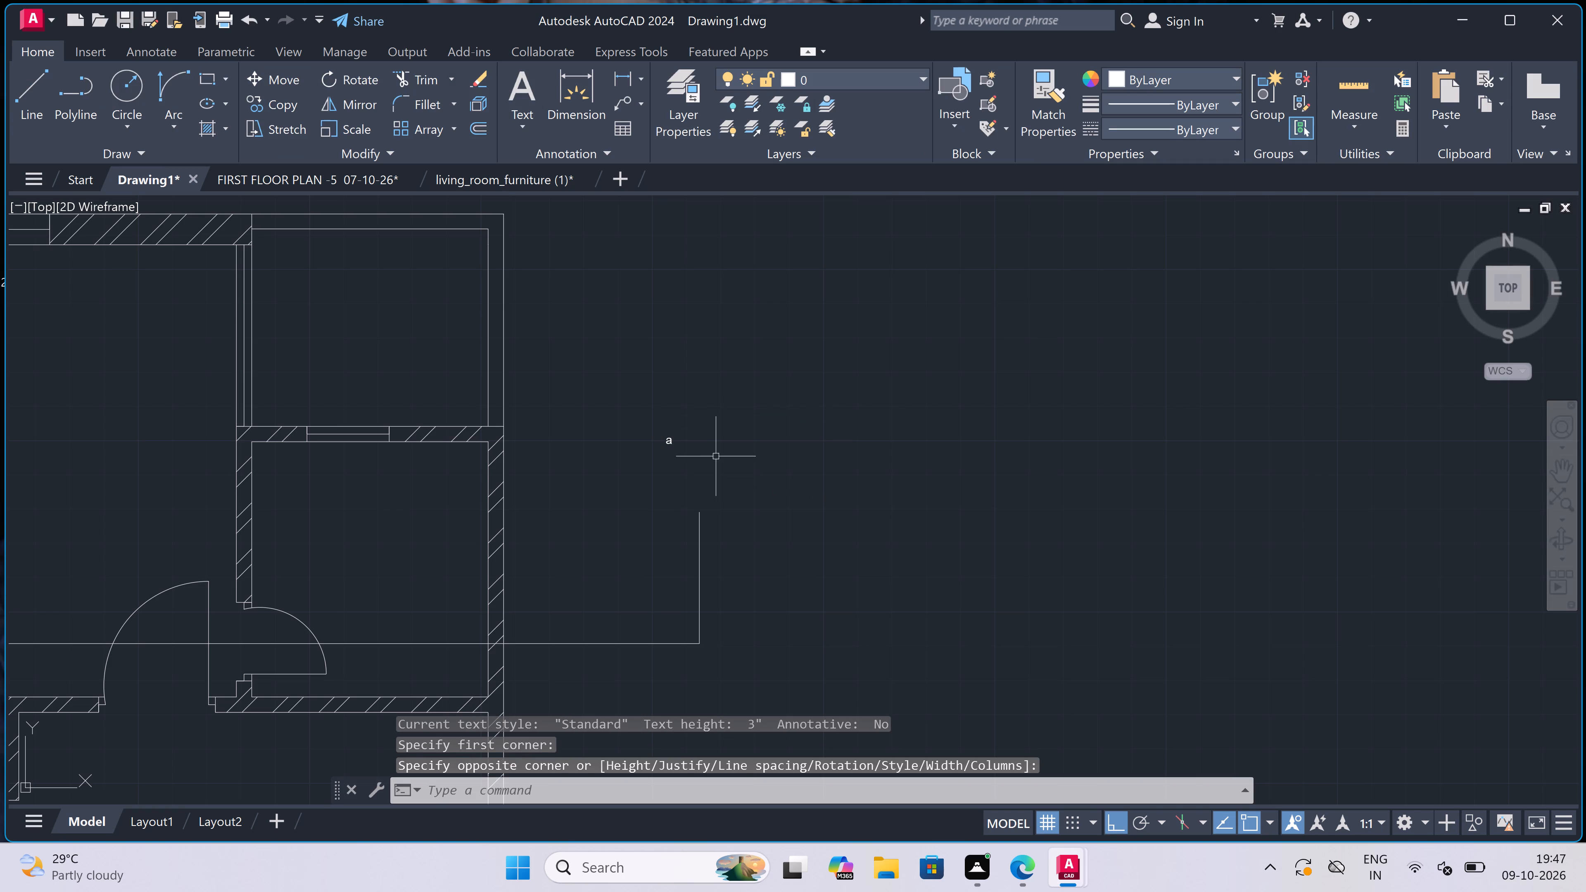
Replace the section label's text with a capital A.
drag(676, 409, 669, 424)
click(641, 469)
scroll(670, 435, up, 3)
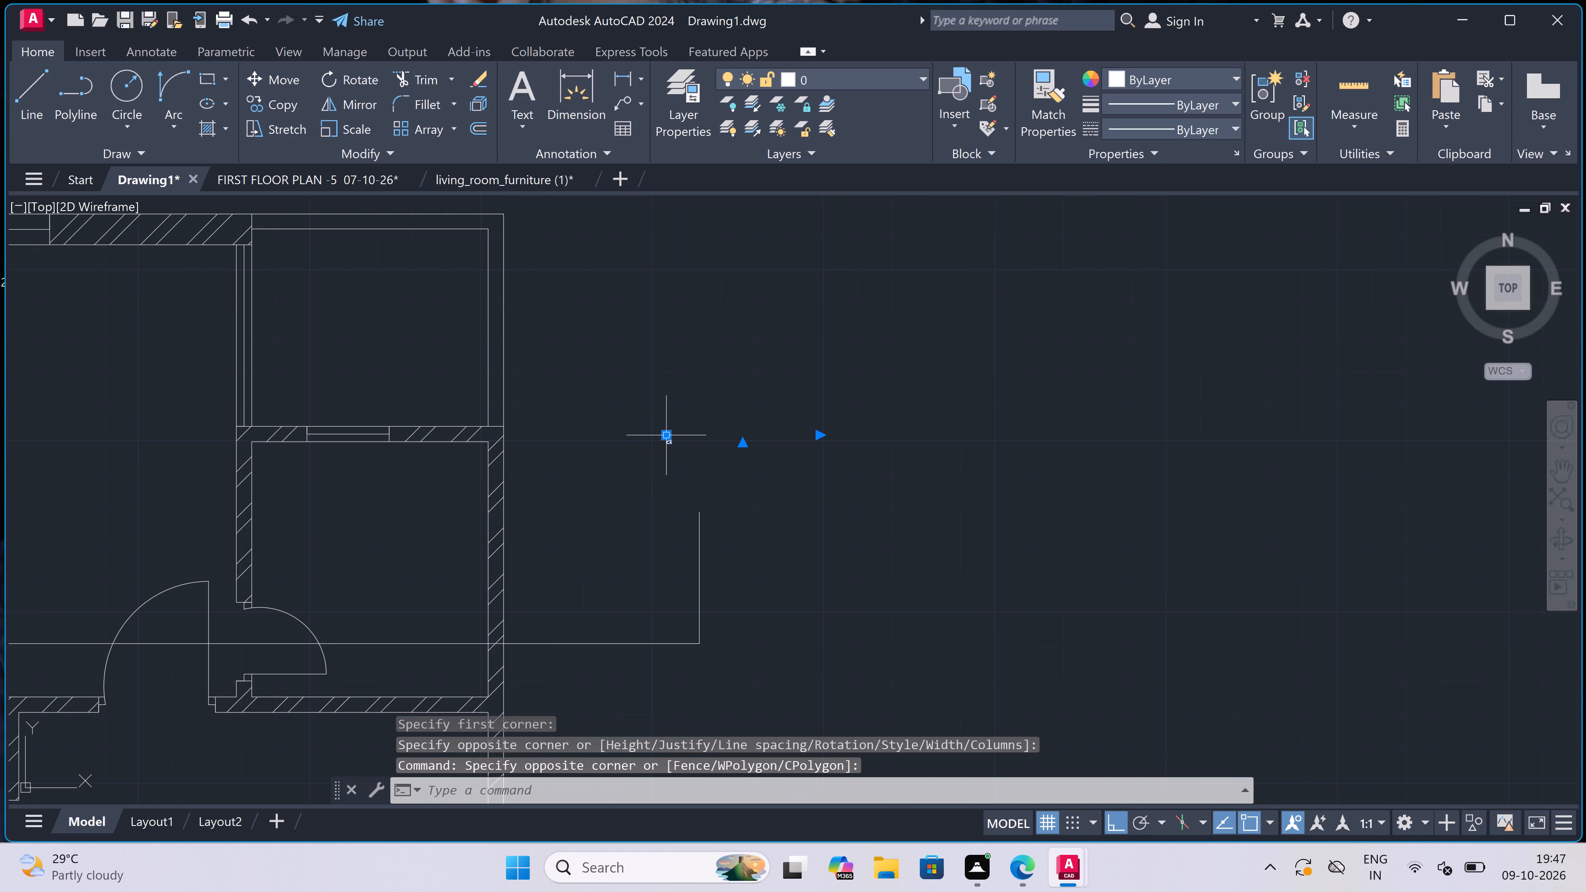
click(672, 435)
triple_click(663, 446)
double_click(663, 446)
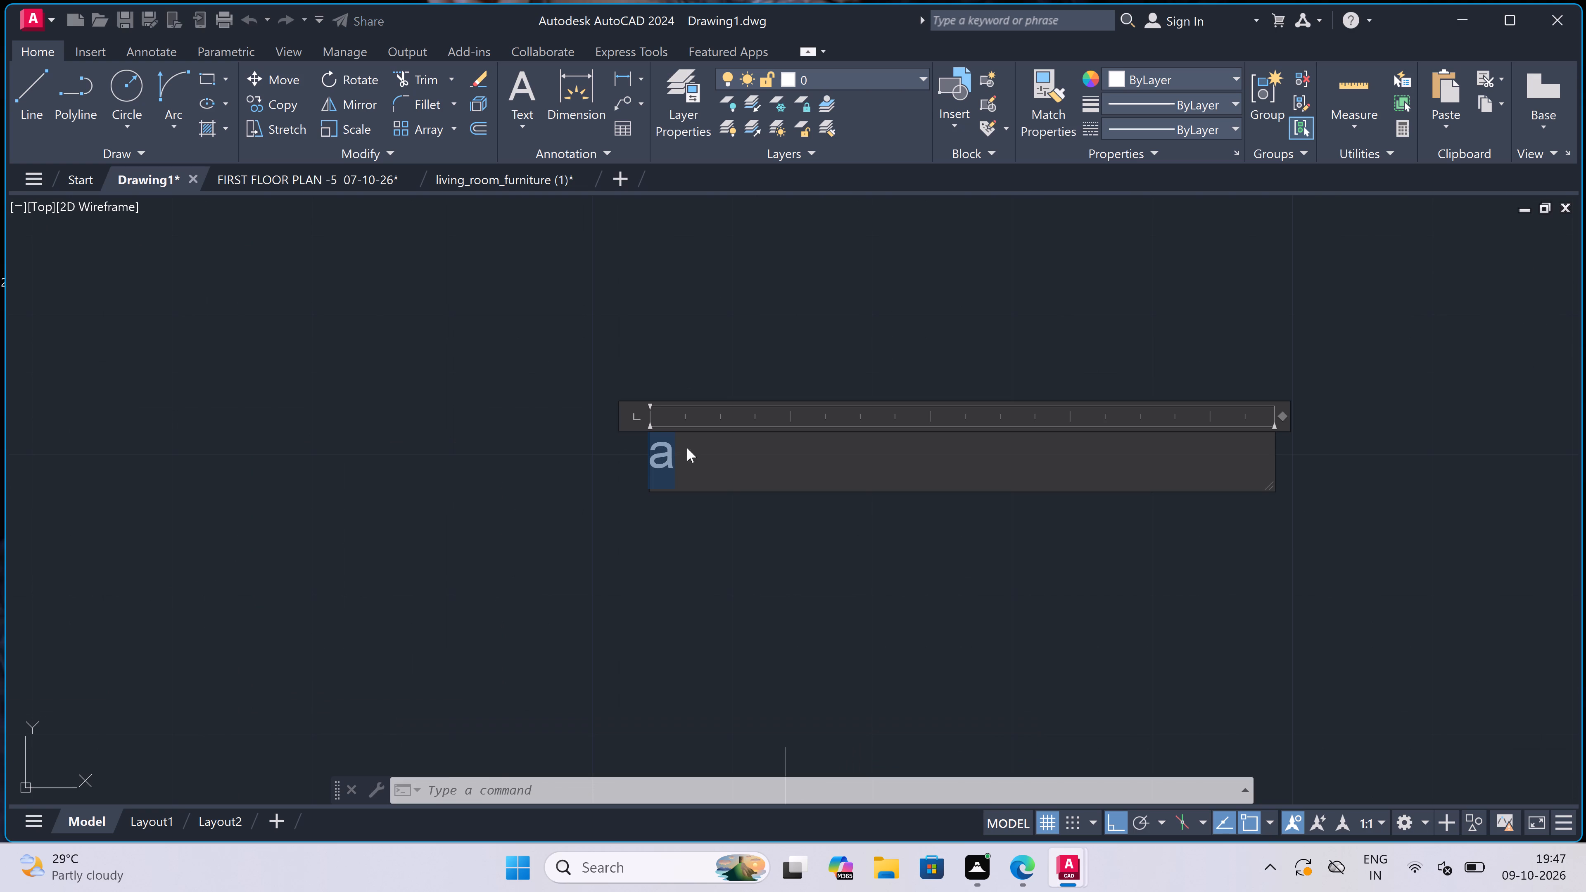
key(BackSpace)
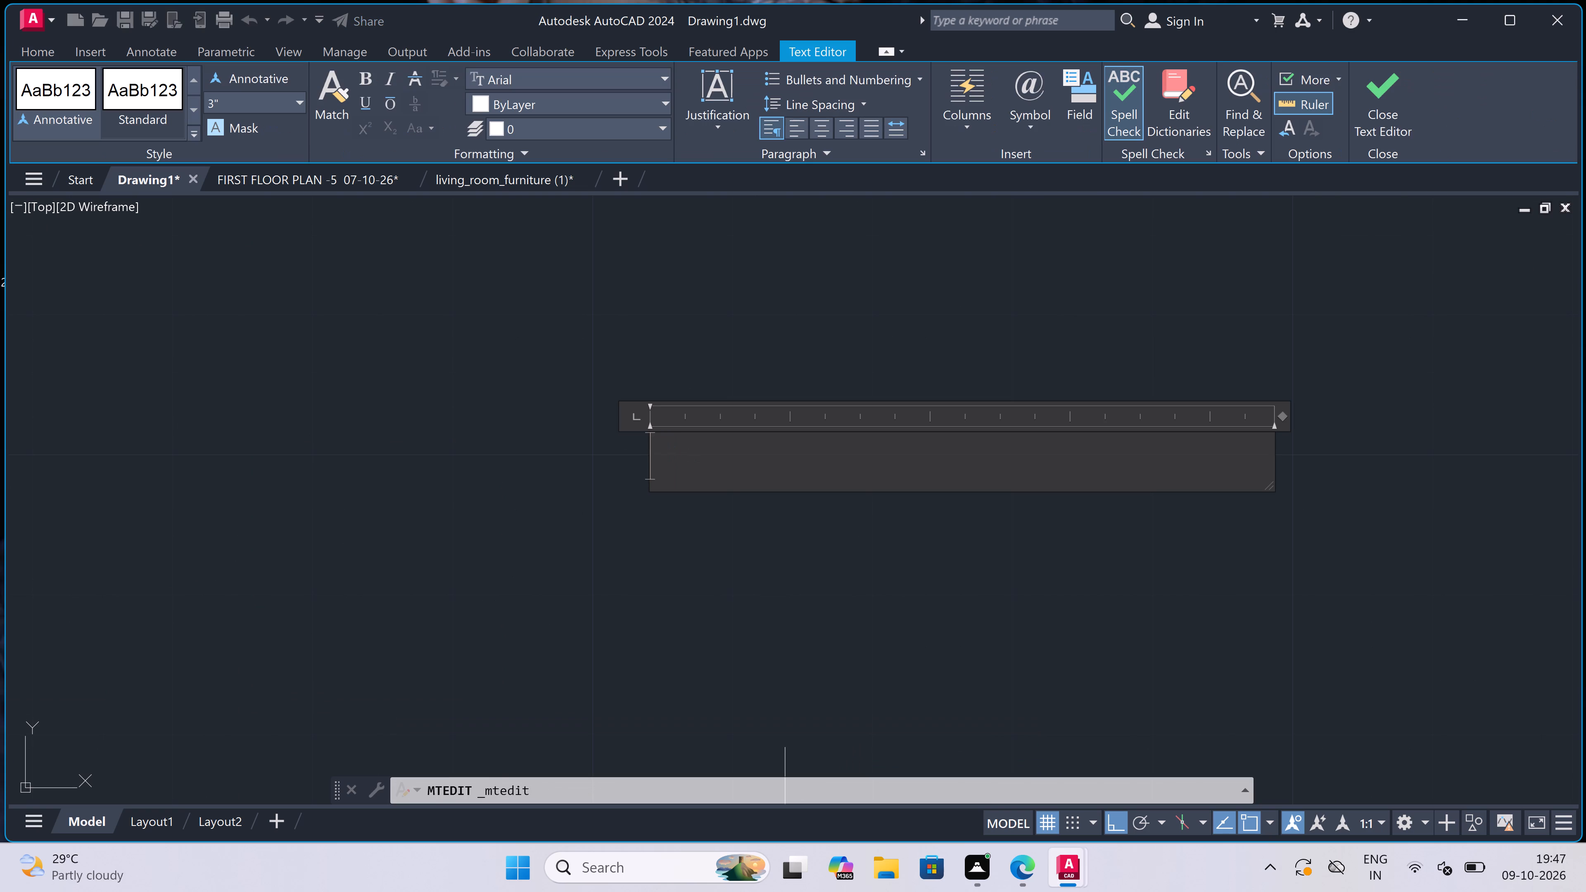
key(a)
click(629, 544)
Set the text height of the section label A to 1'.
click(737, 416)
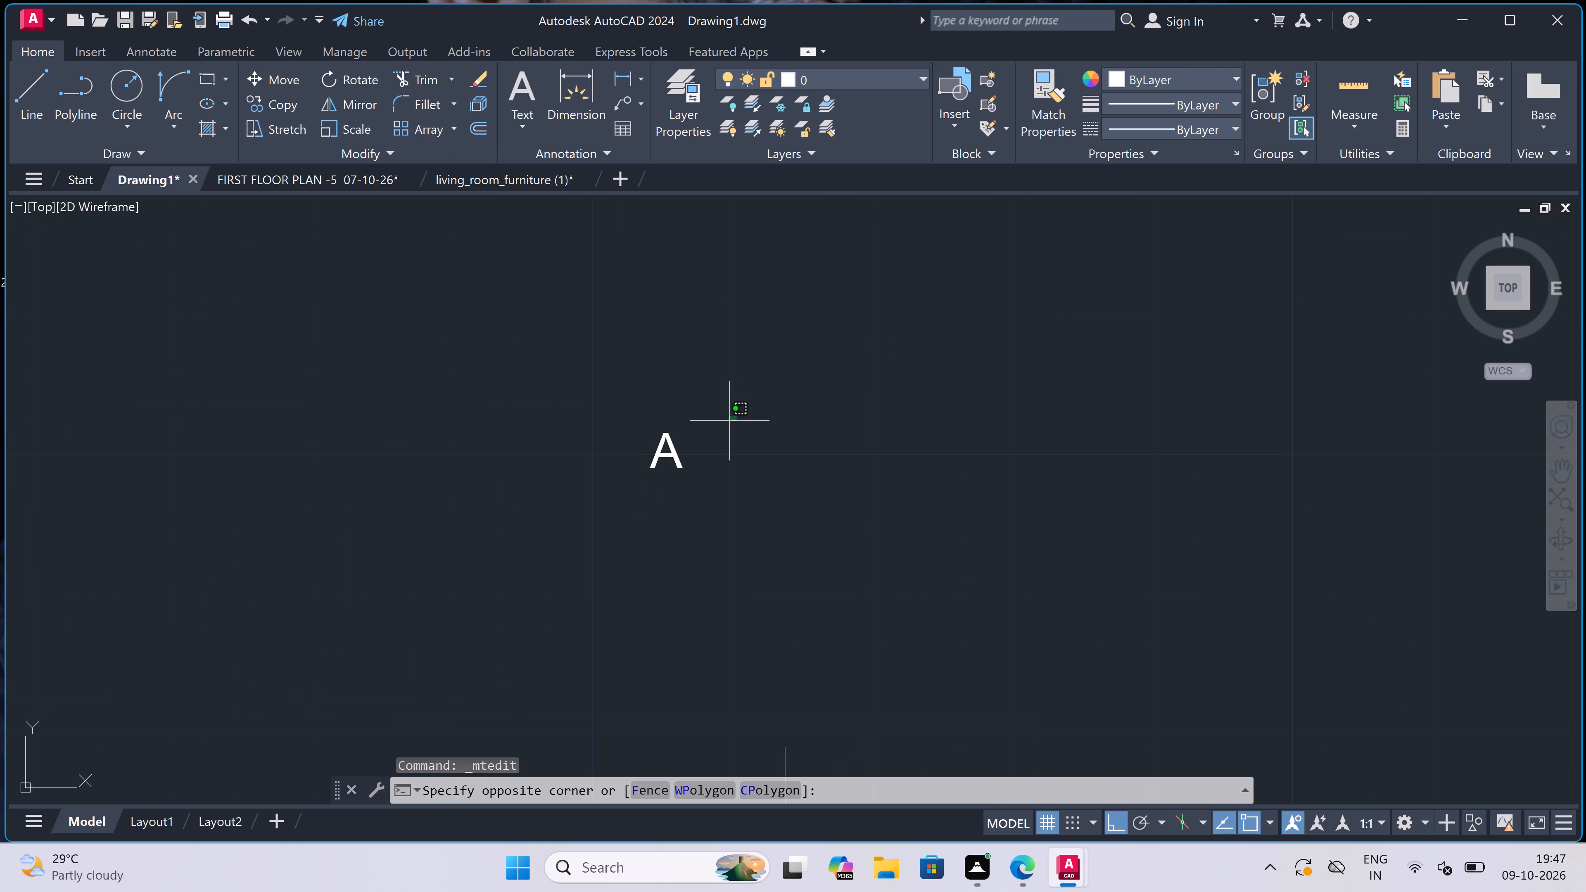
click(595, 507)
right_click(560, 428)
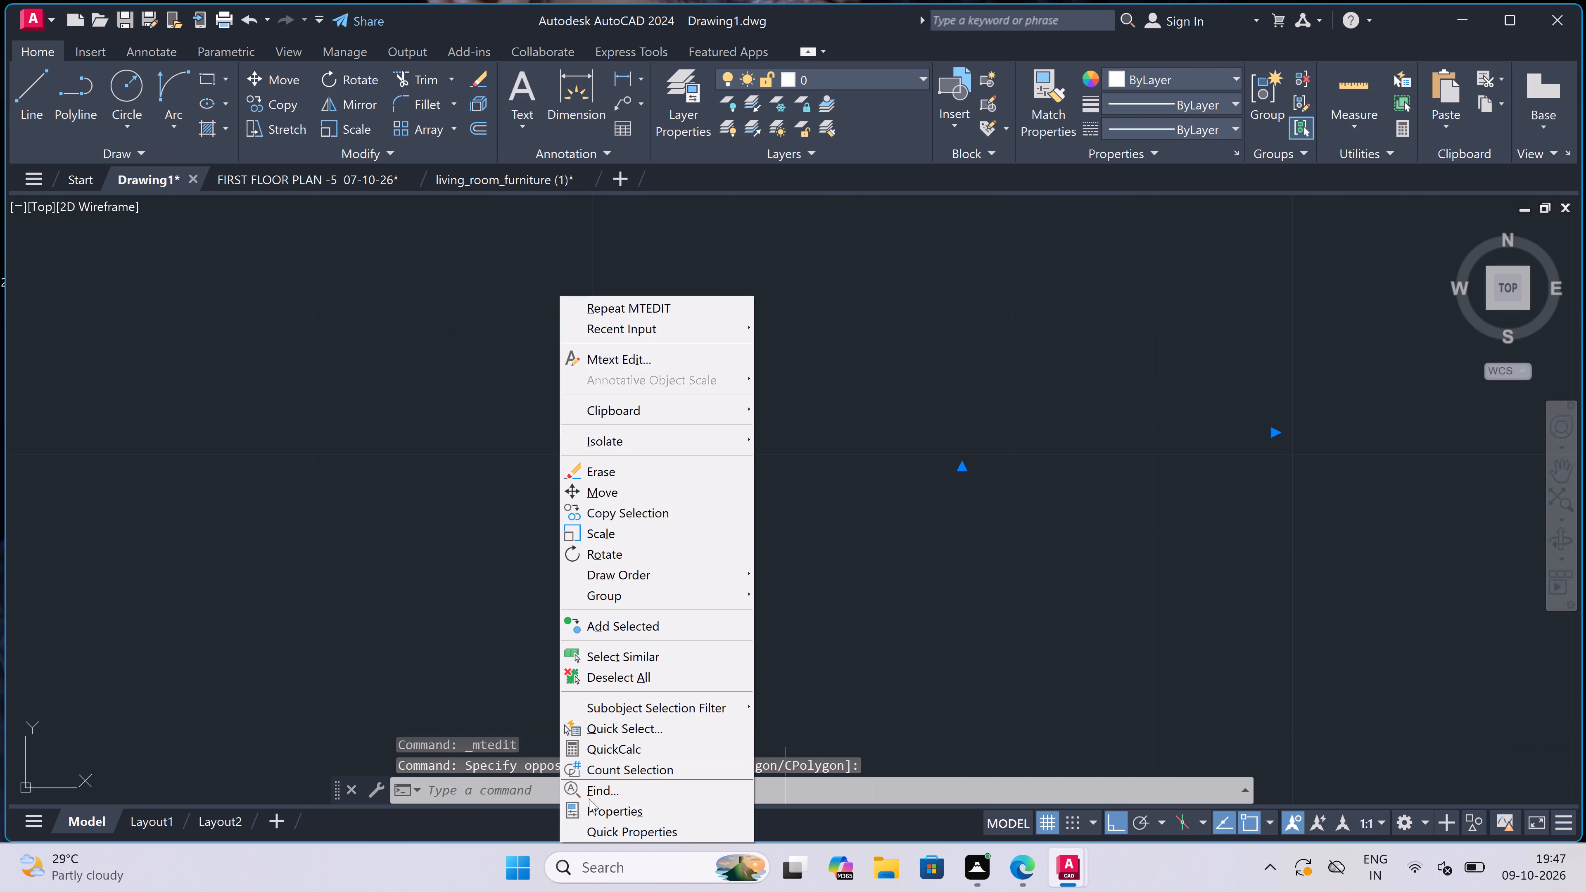
click(589, 814)
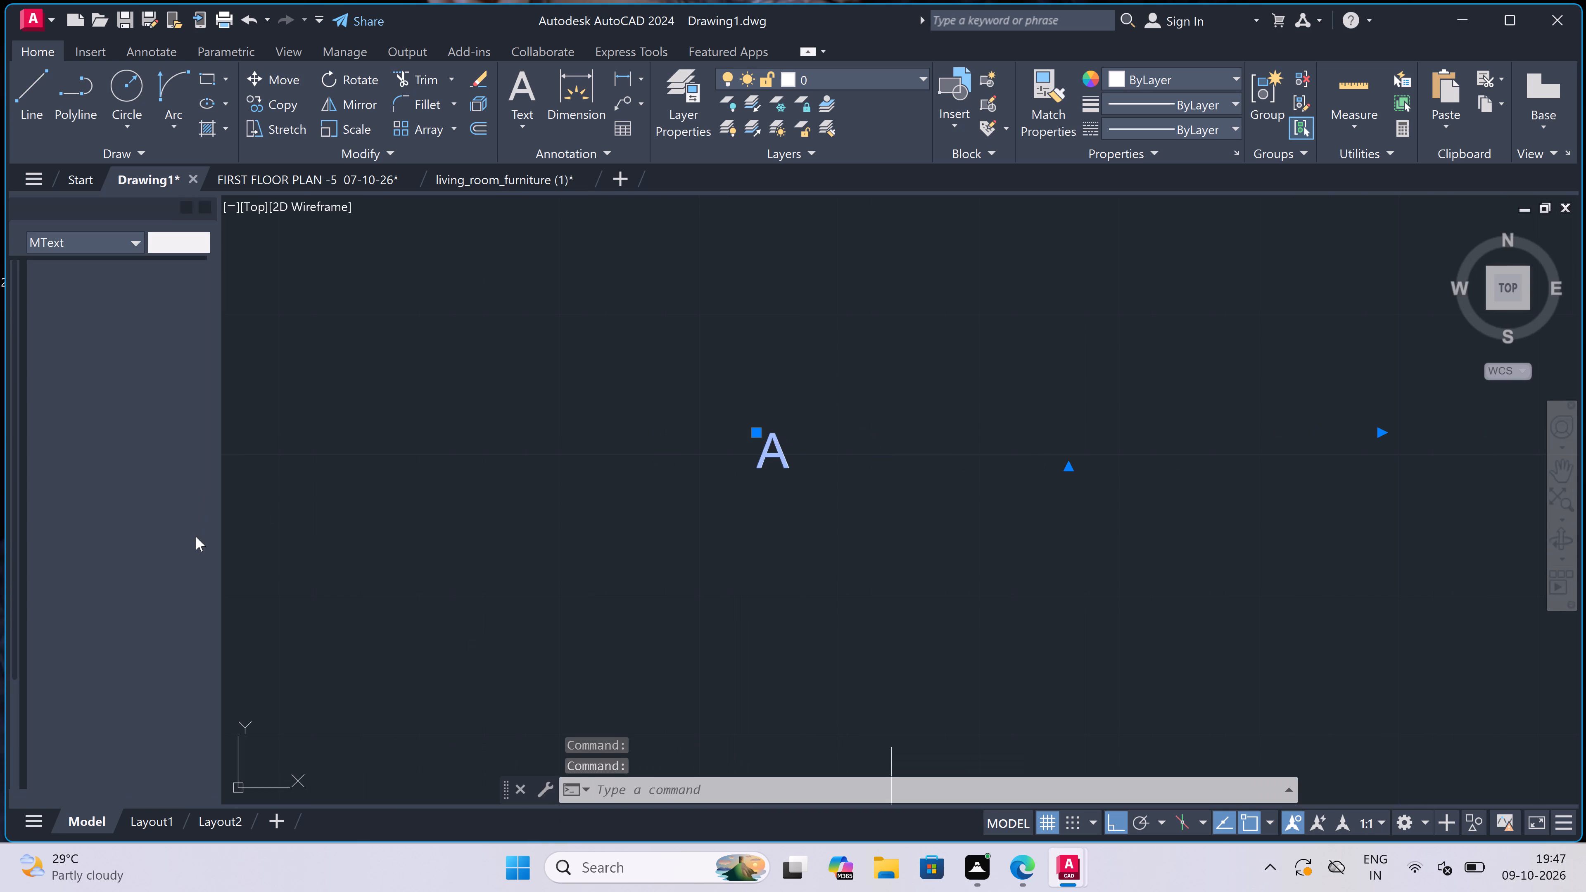
click(150, 631)
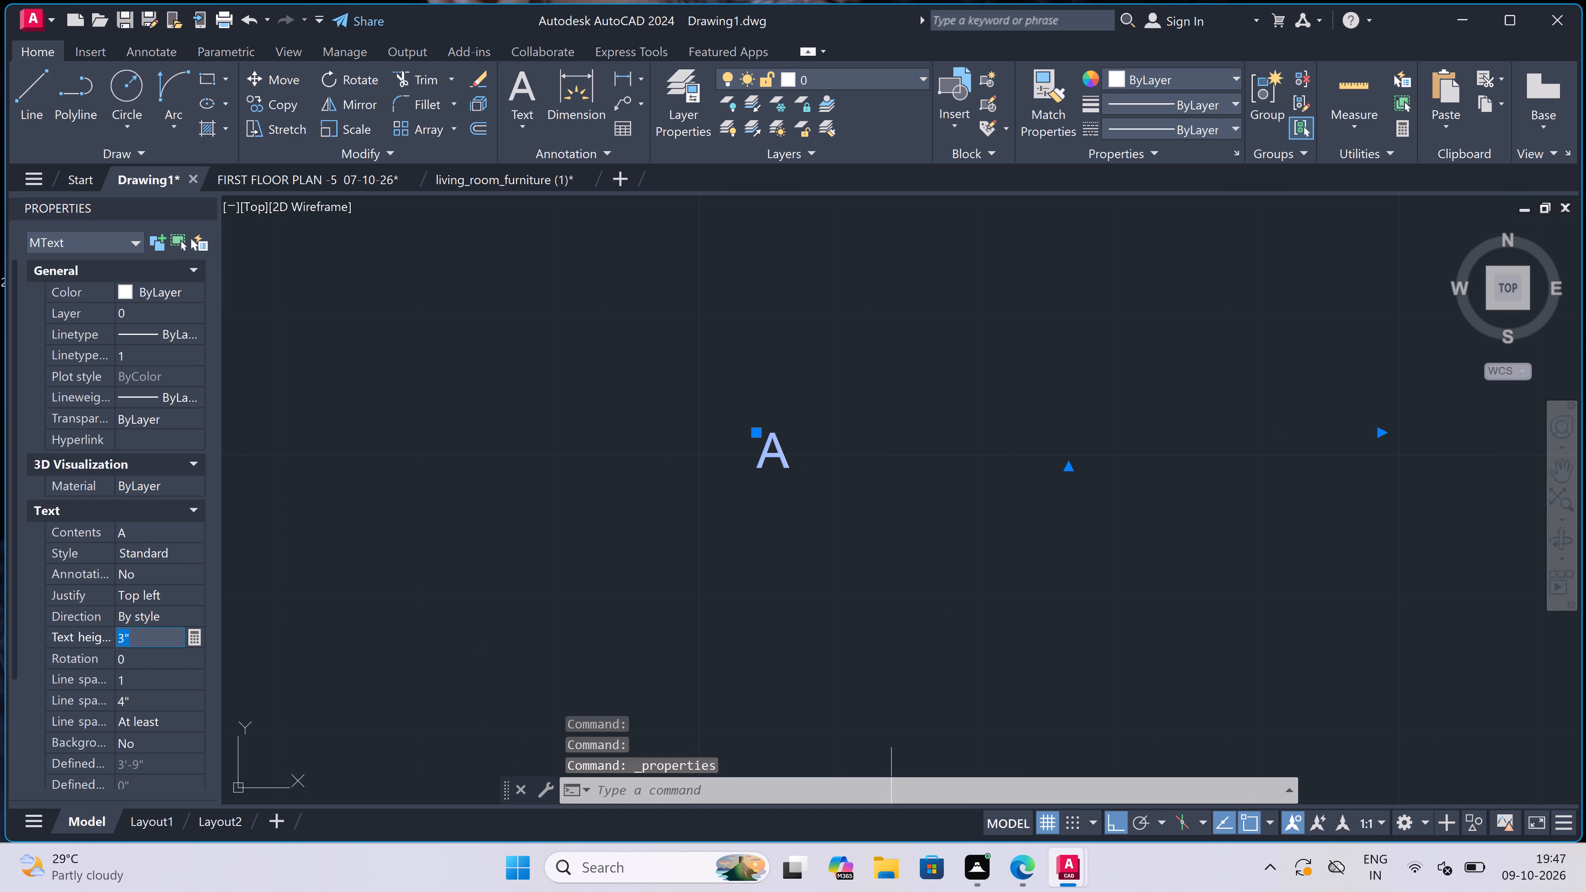
key(BackSpace)
text(1')
click(599, 513)
key(Escape)
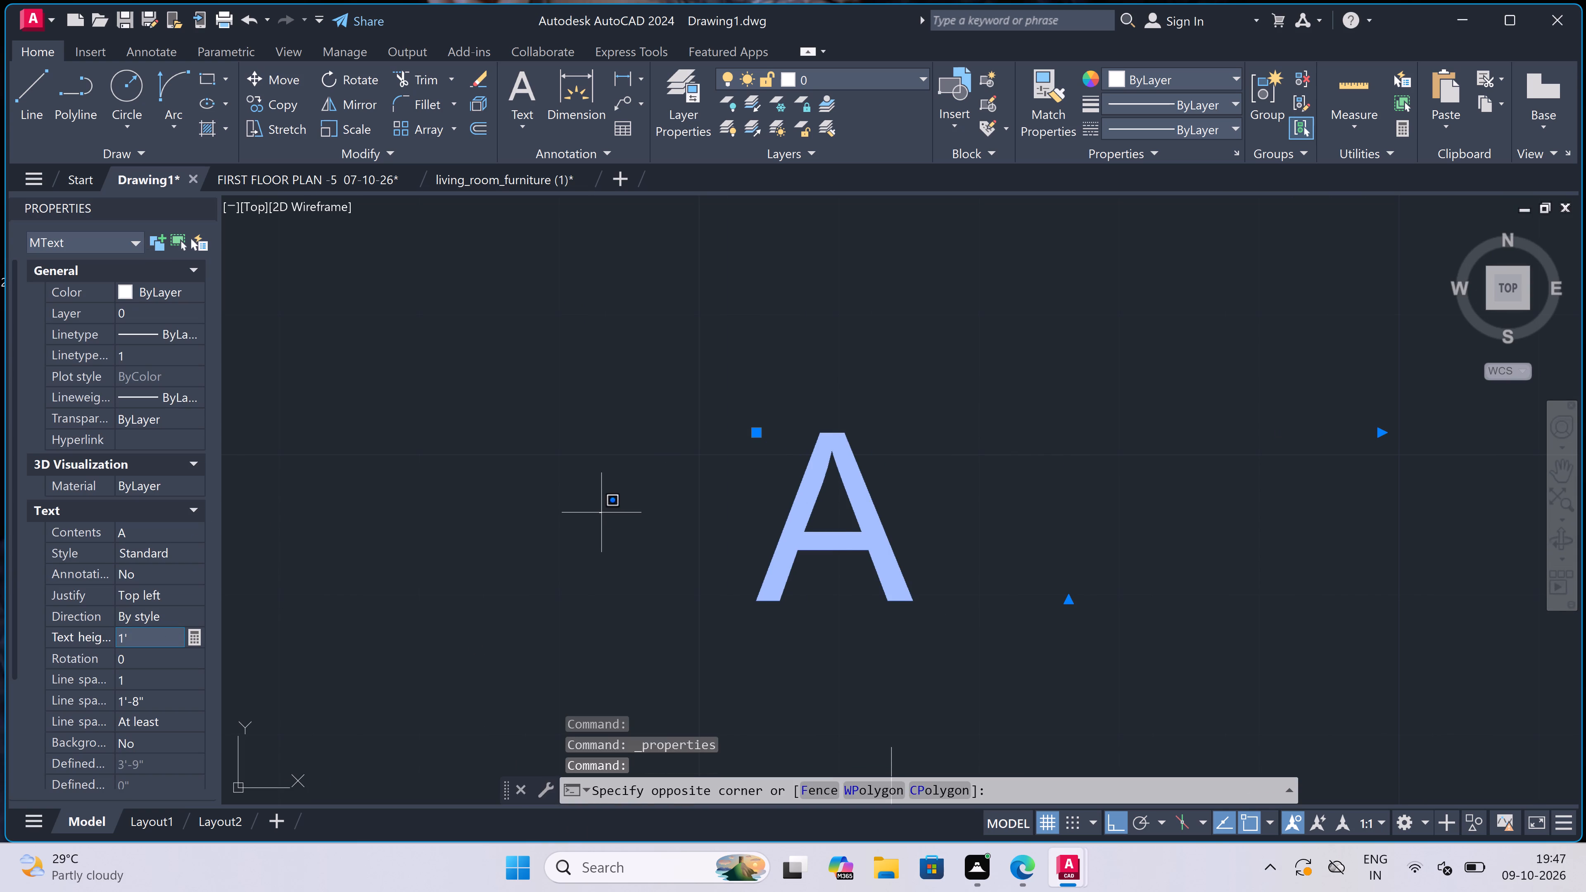
Shift the label A slightly east so it sits more directly above the section line's upward leg.
click(760, 431)
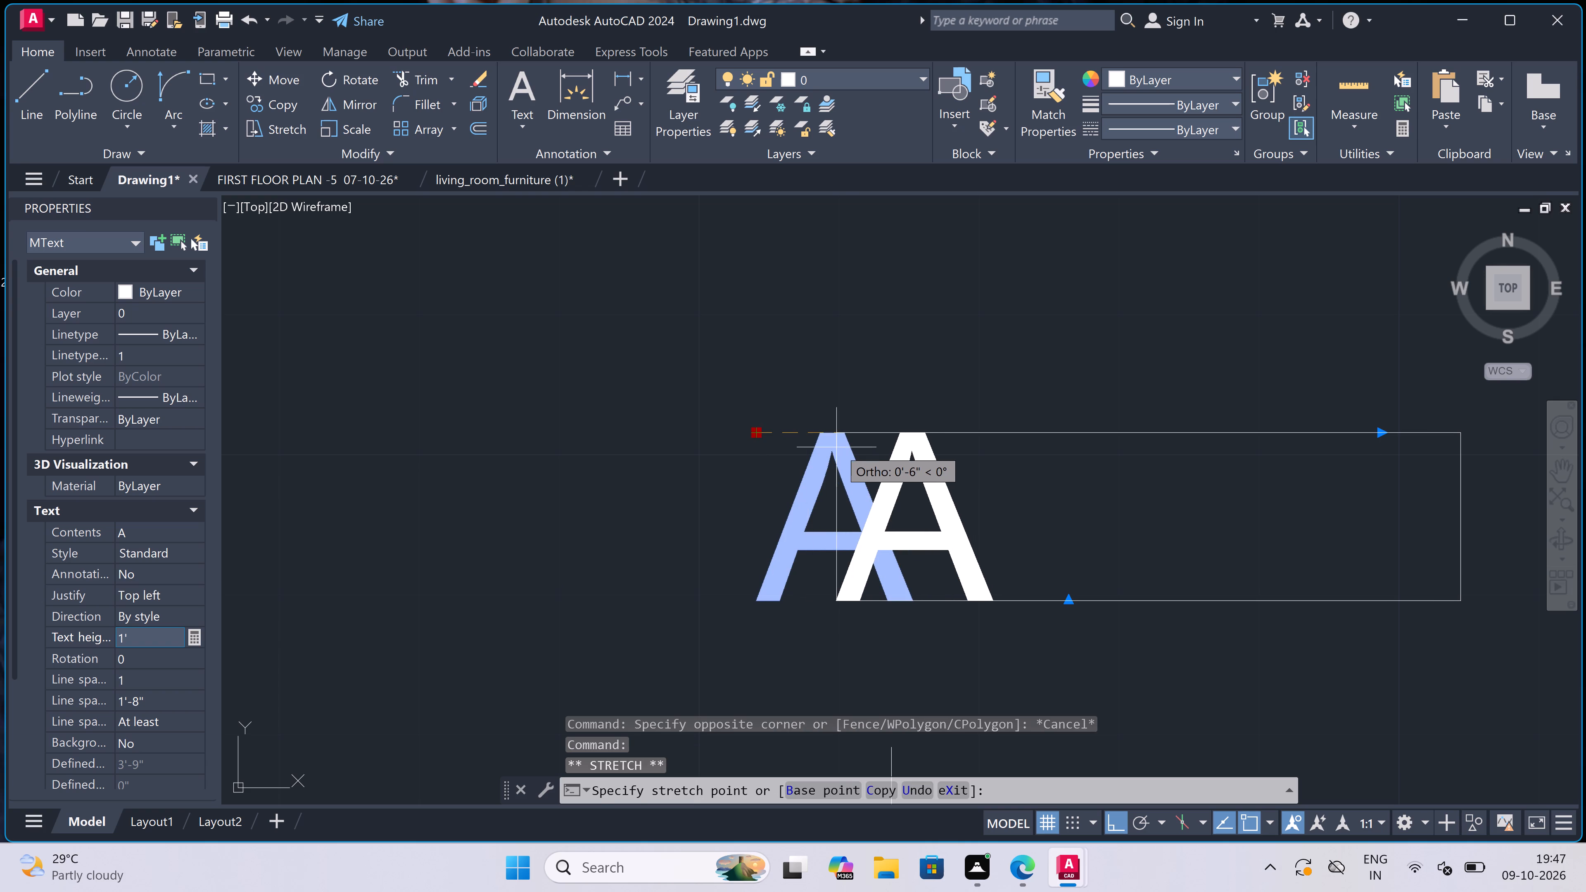
click(802, 442)
key(Escape)
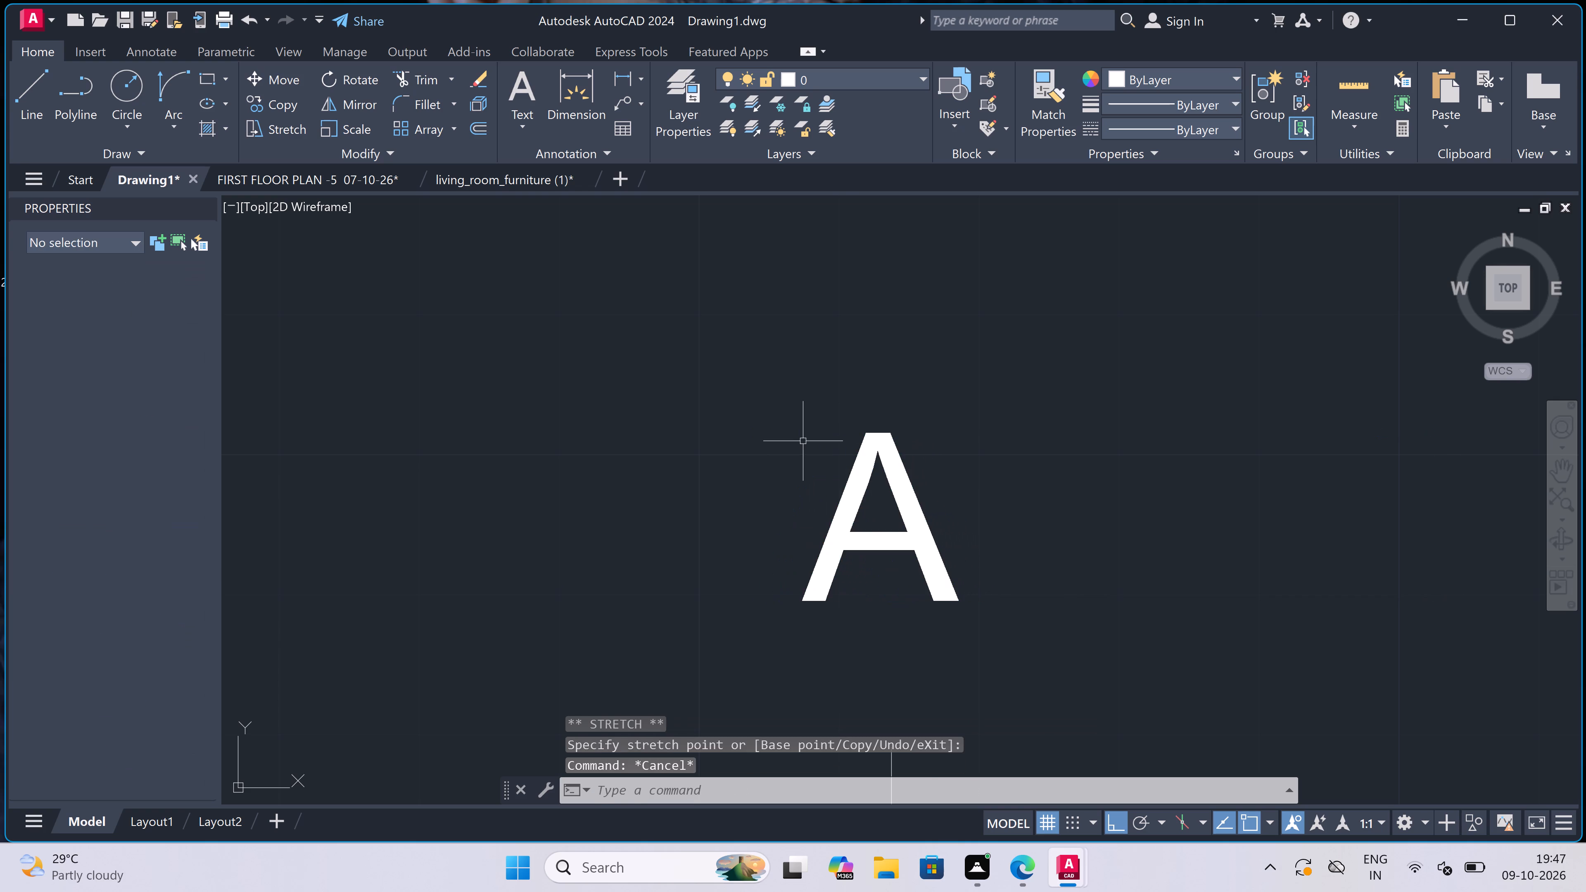
key(Escape)
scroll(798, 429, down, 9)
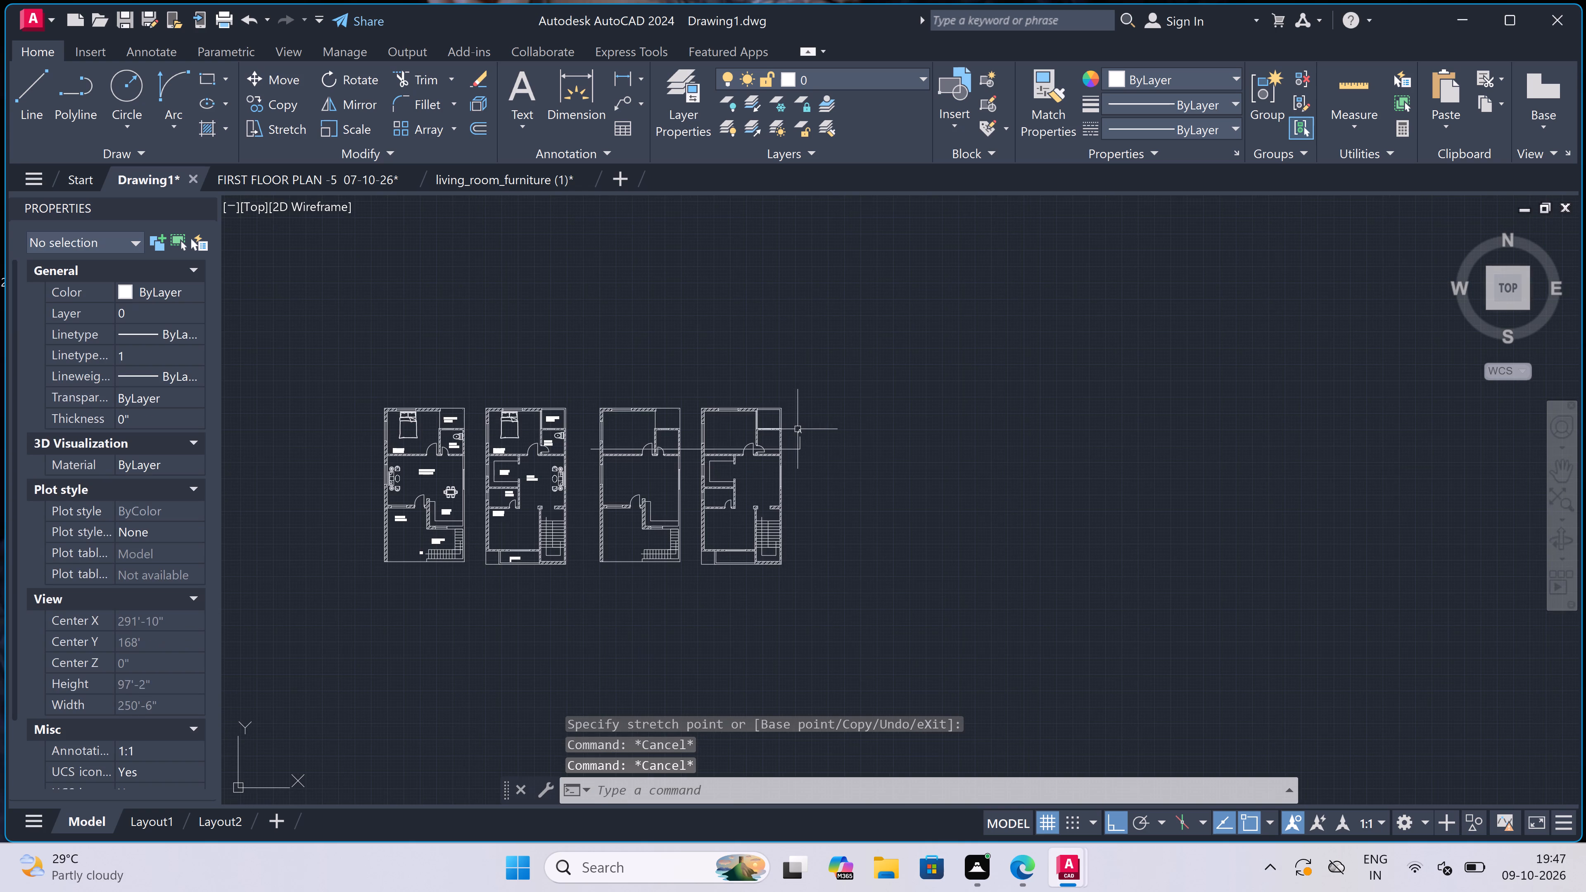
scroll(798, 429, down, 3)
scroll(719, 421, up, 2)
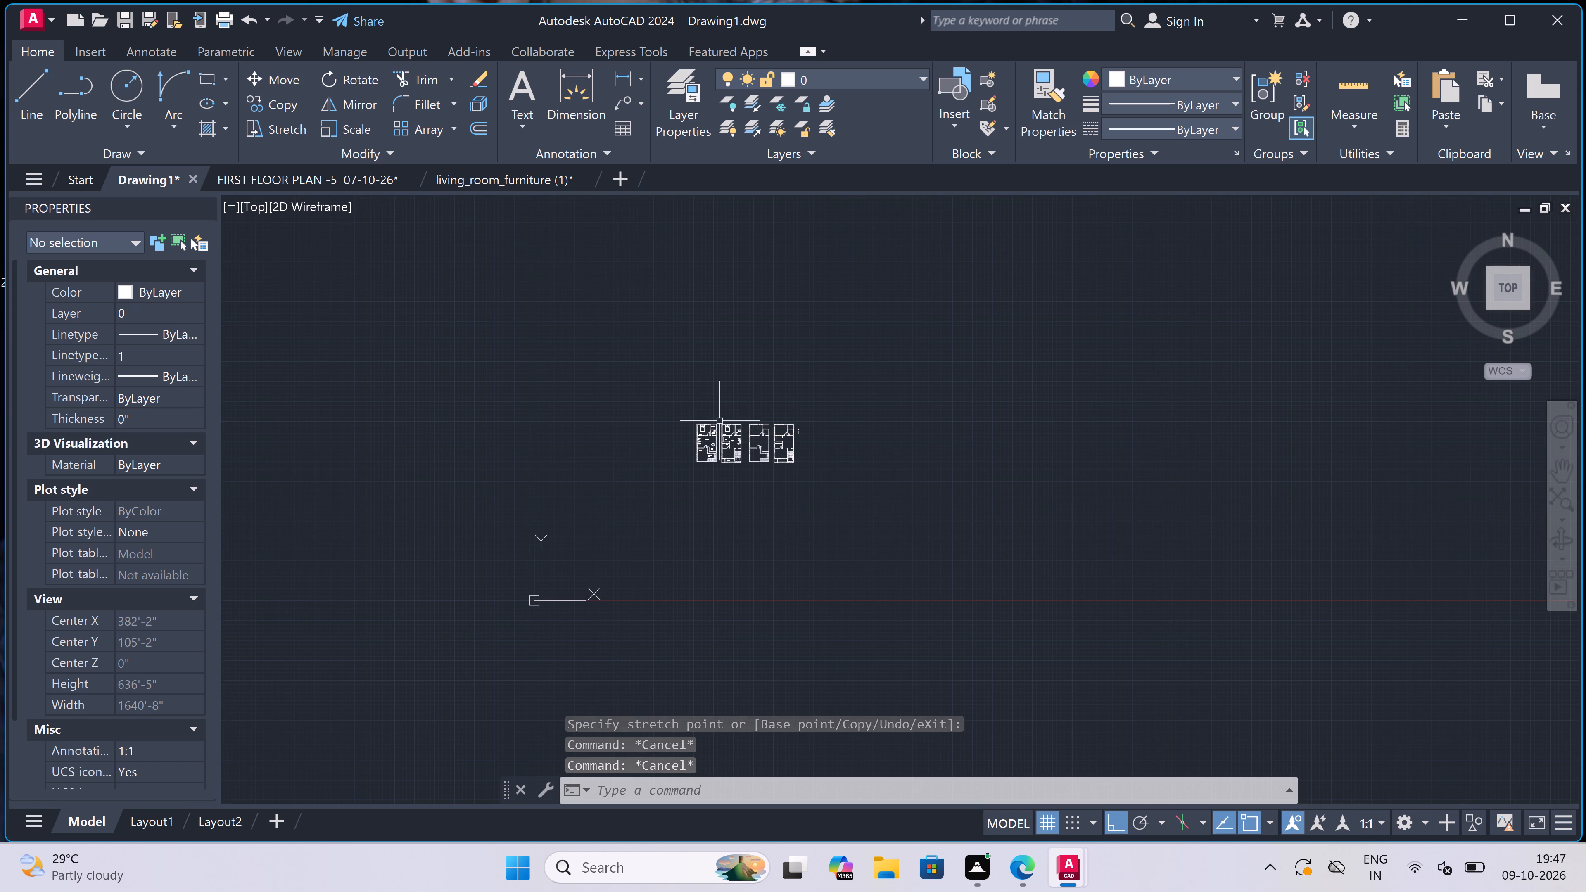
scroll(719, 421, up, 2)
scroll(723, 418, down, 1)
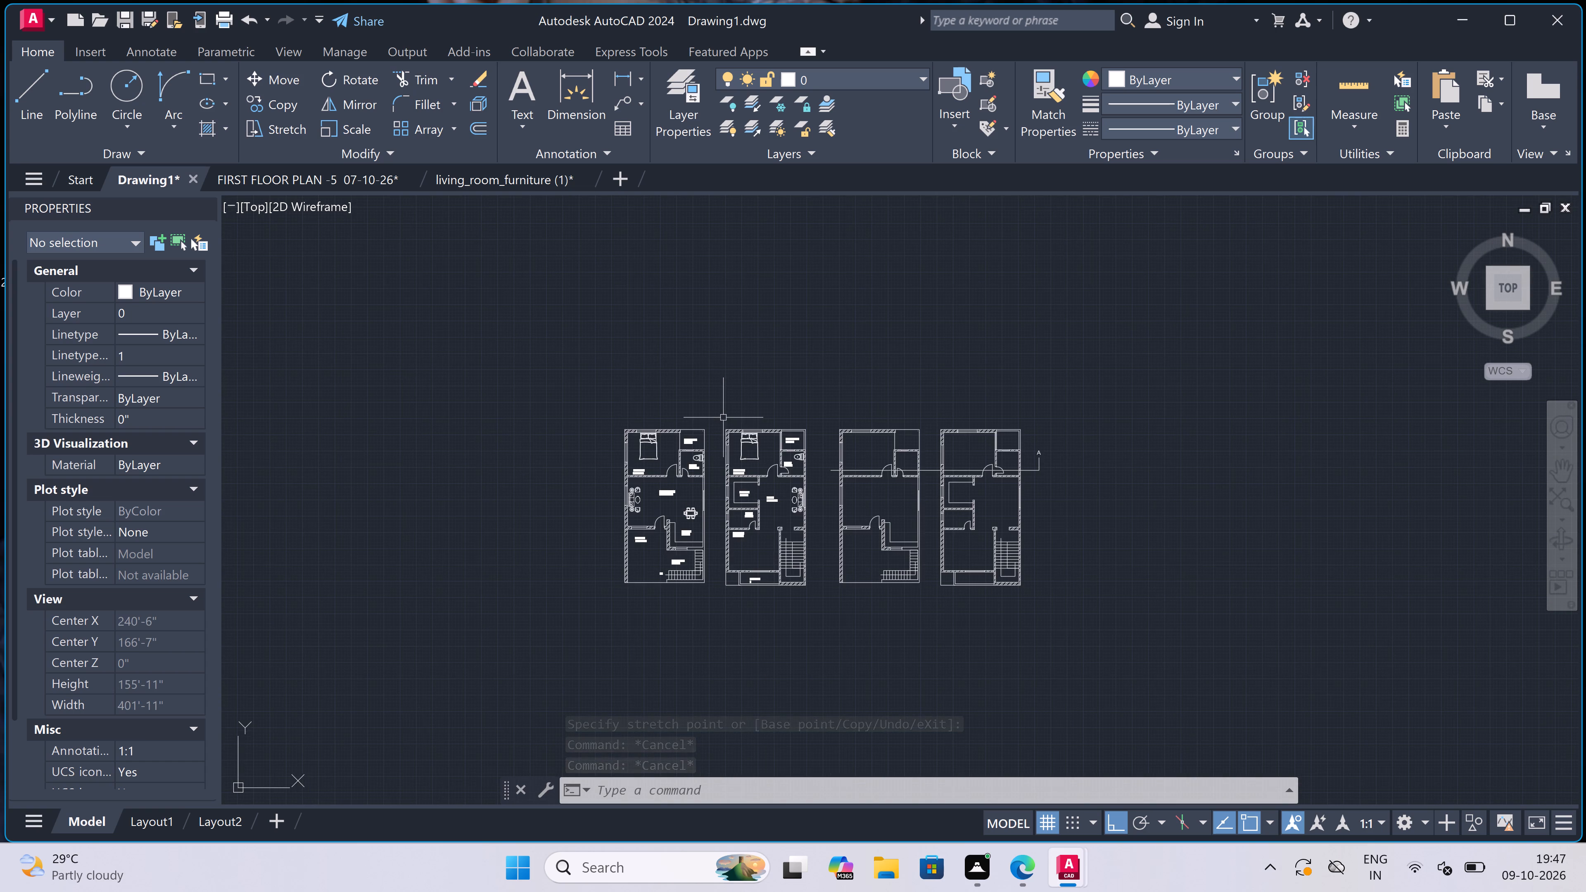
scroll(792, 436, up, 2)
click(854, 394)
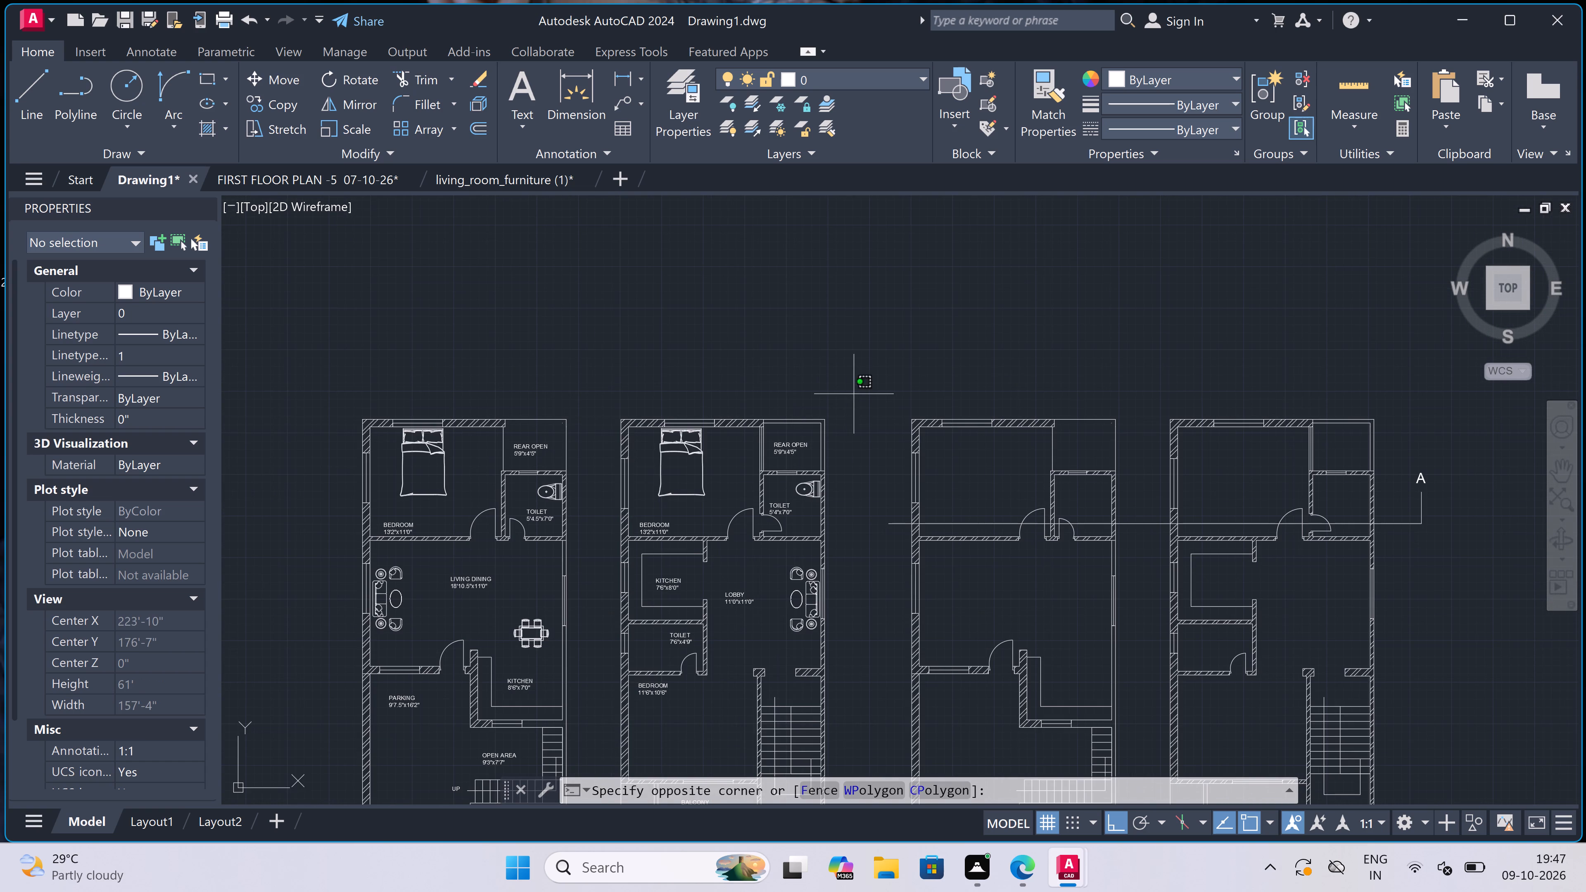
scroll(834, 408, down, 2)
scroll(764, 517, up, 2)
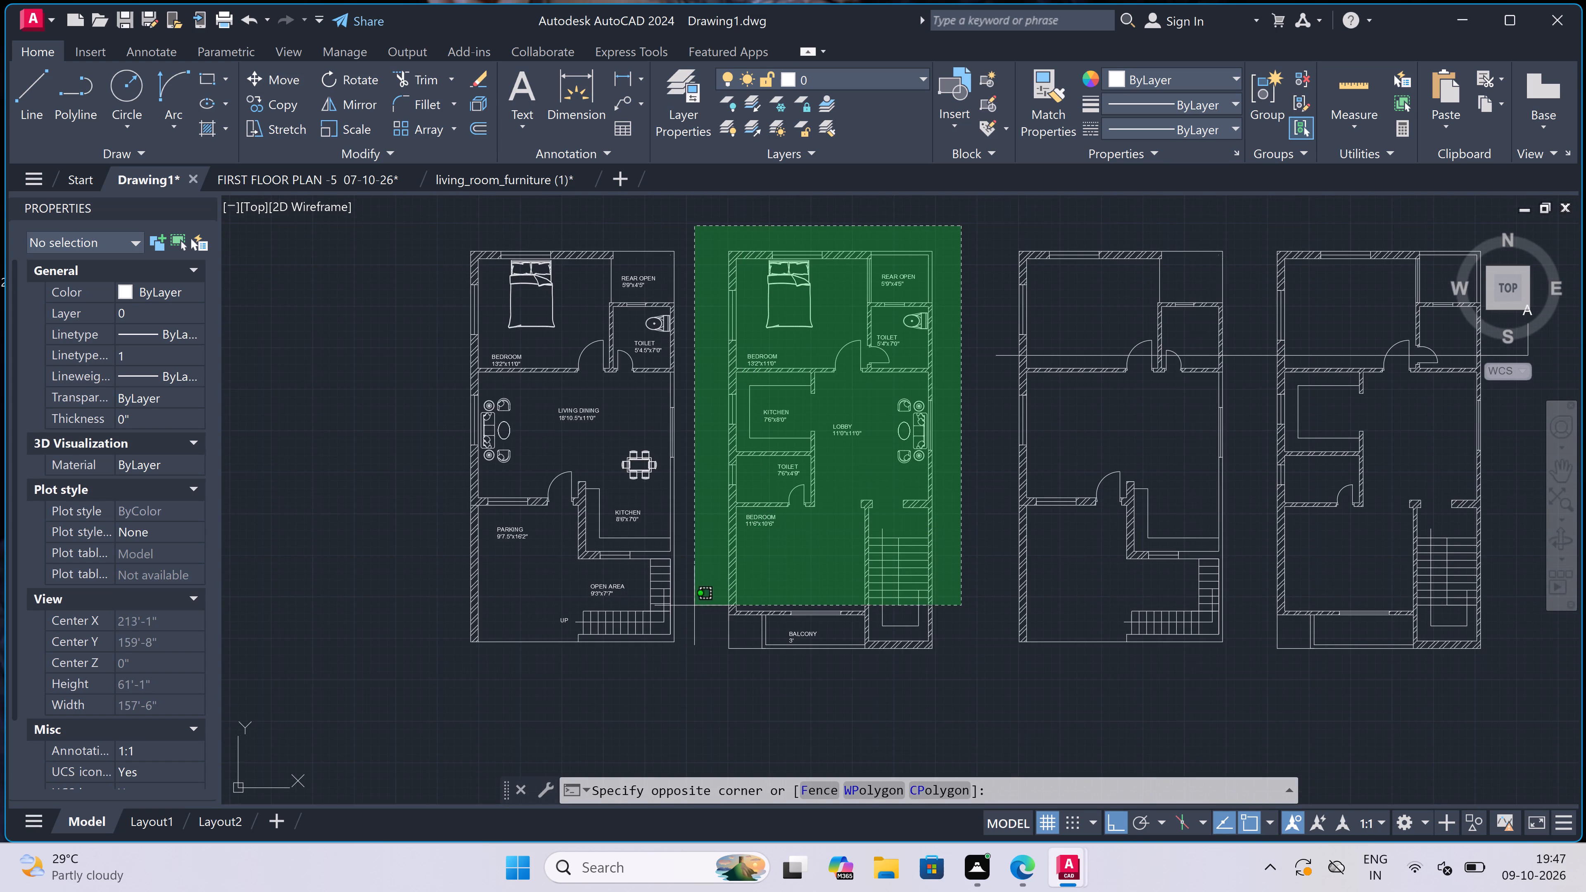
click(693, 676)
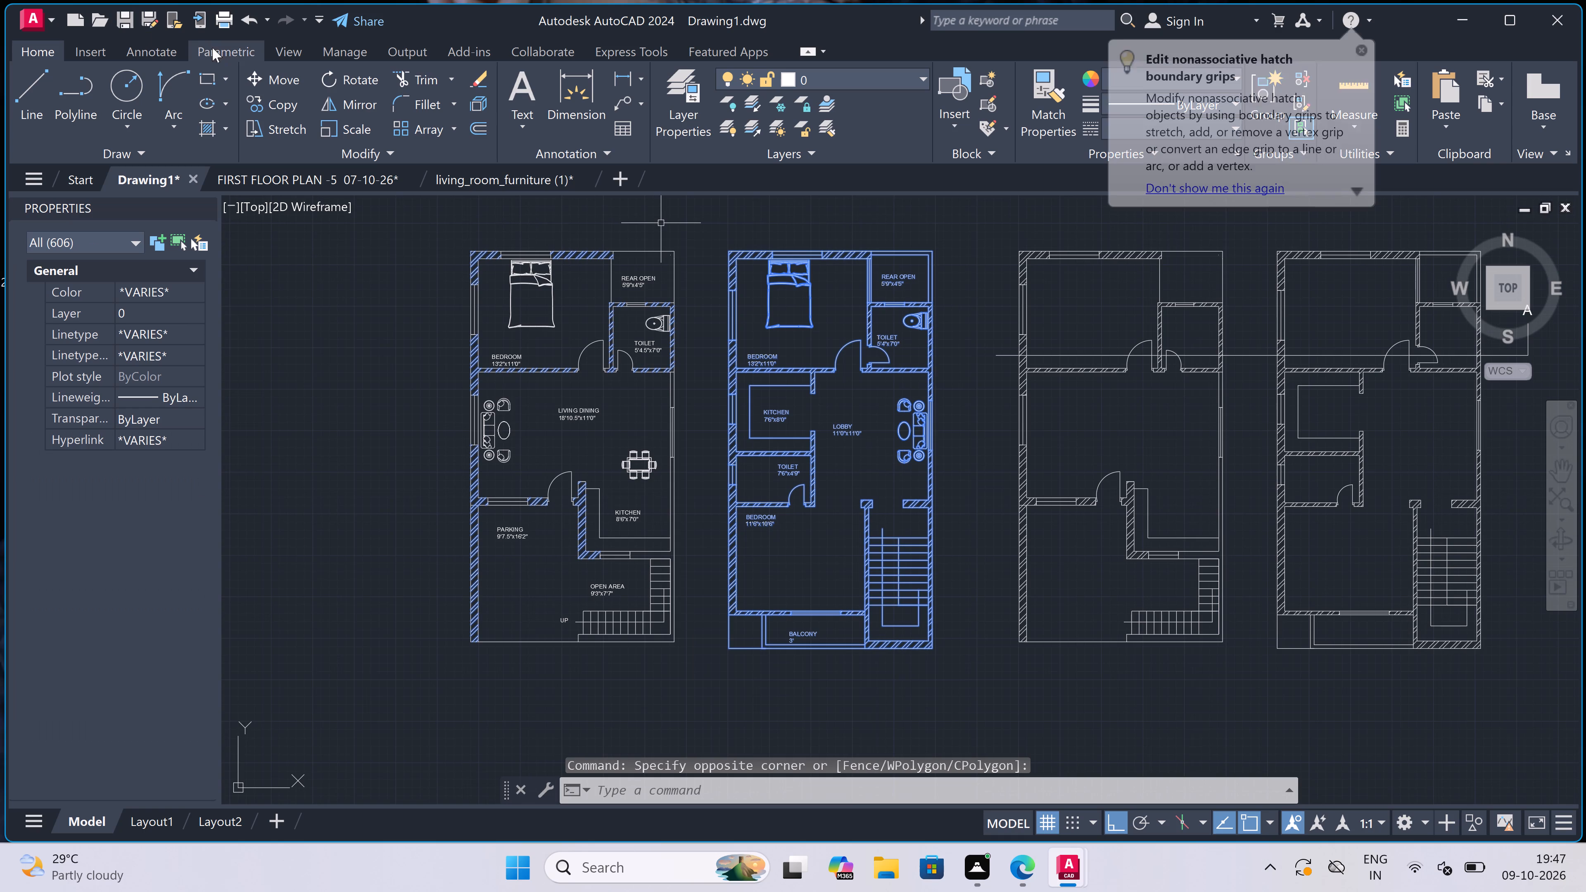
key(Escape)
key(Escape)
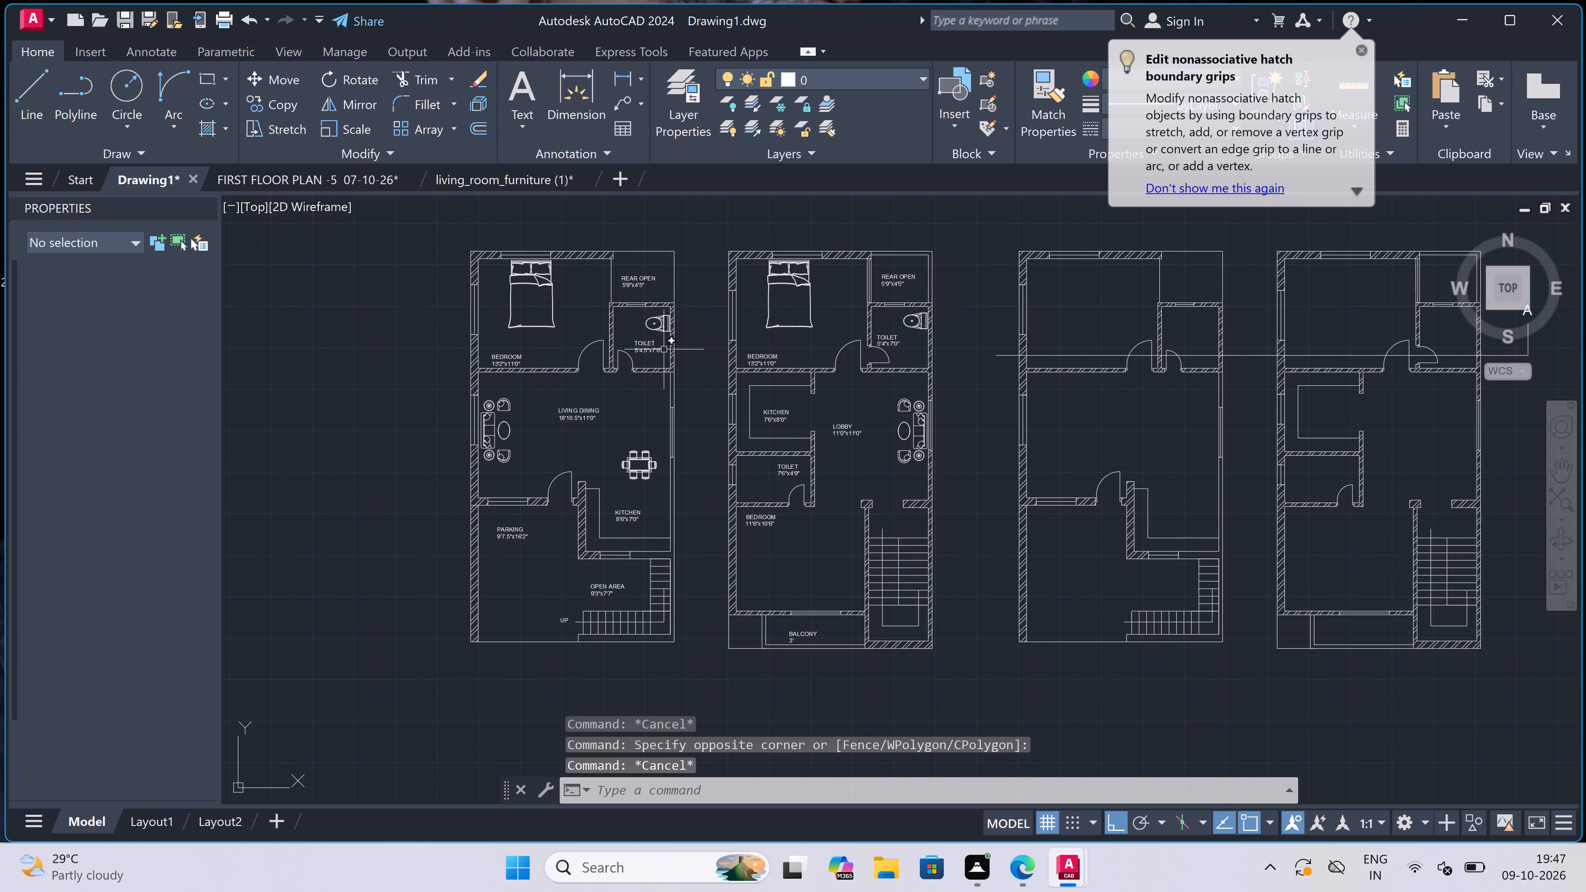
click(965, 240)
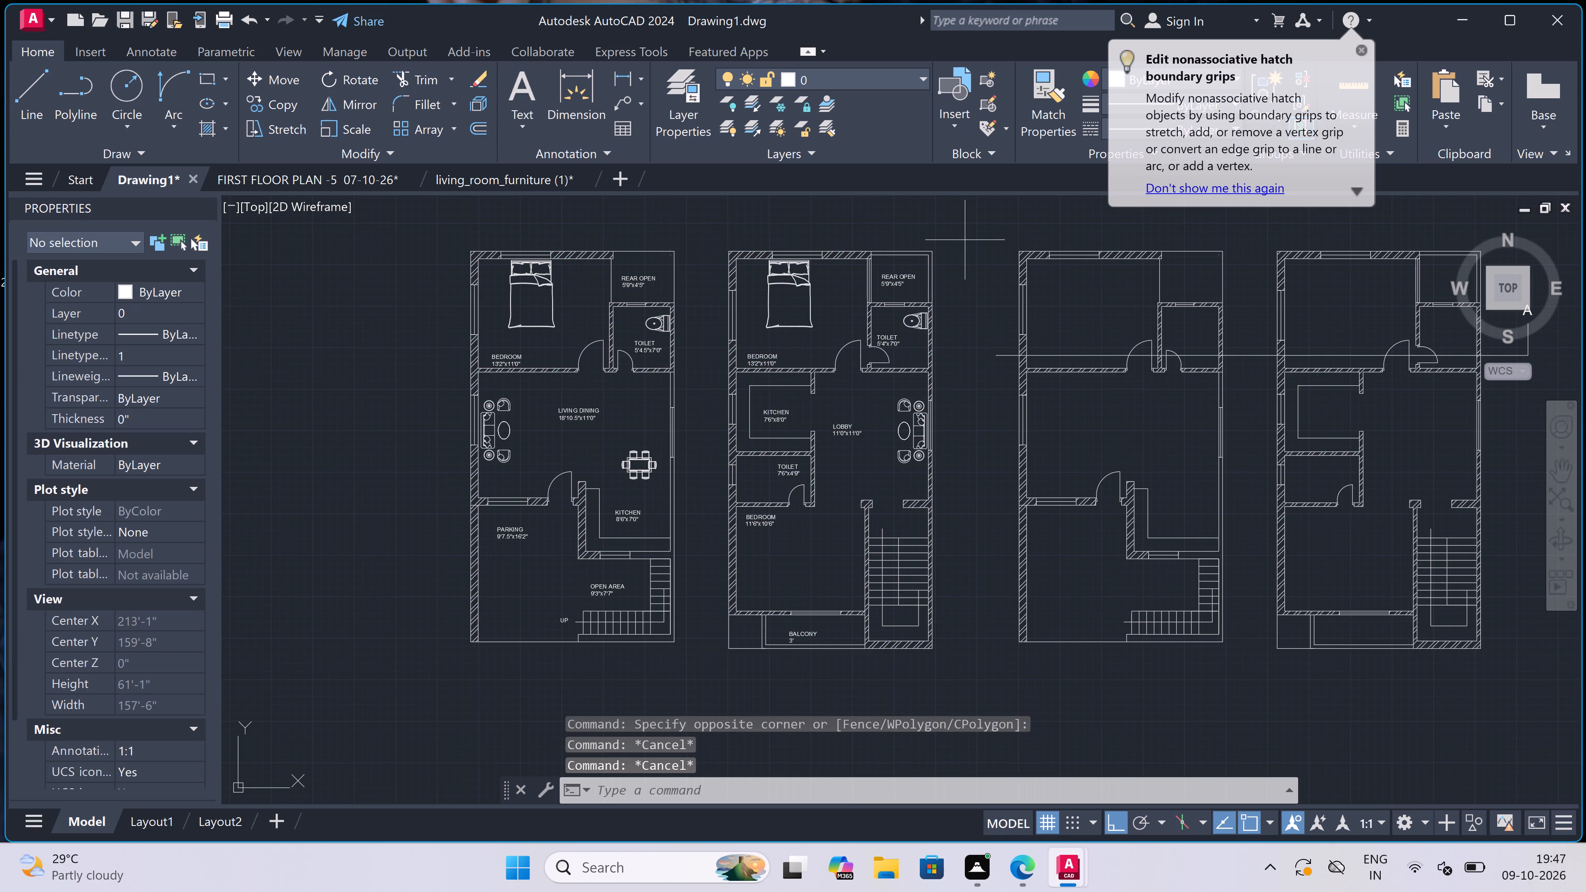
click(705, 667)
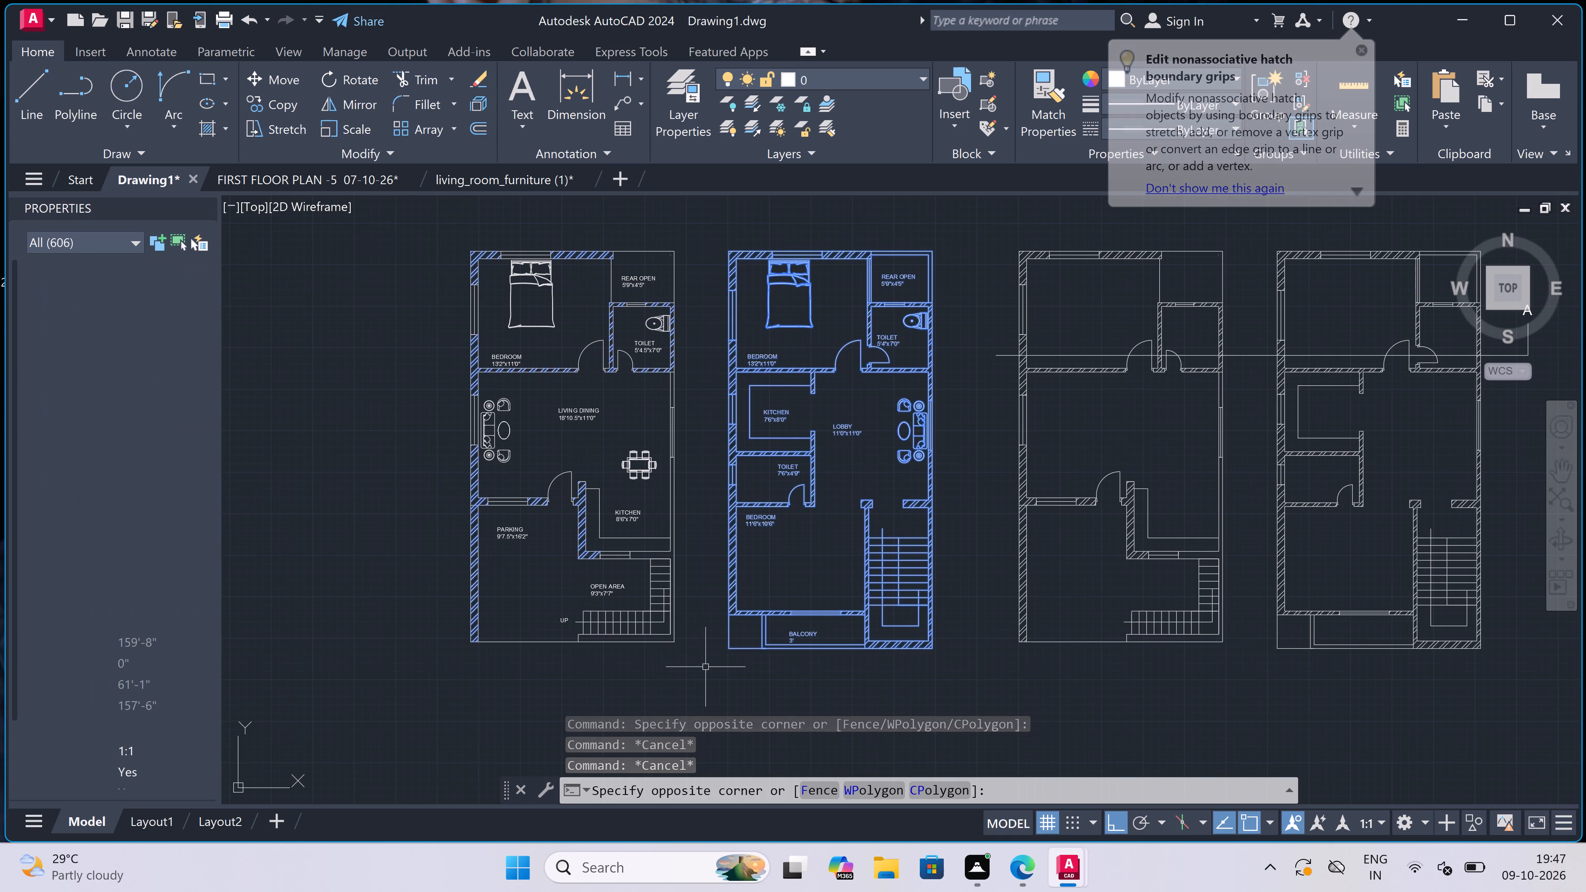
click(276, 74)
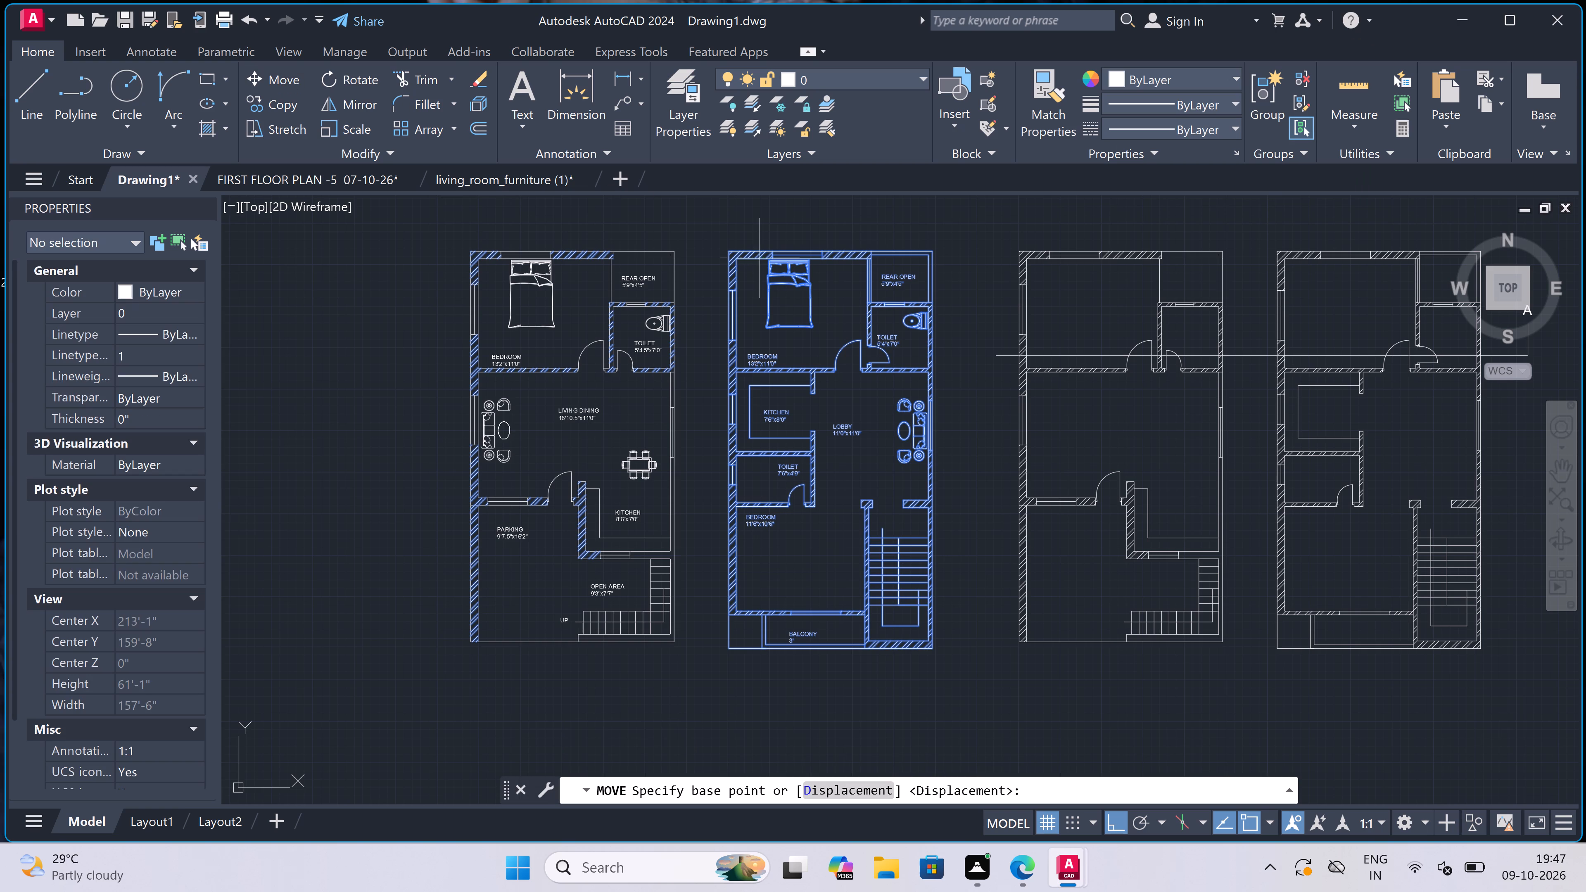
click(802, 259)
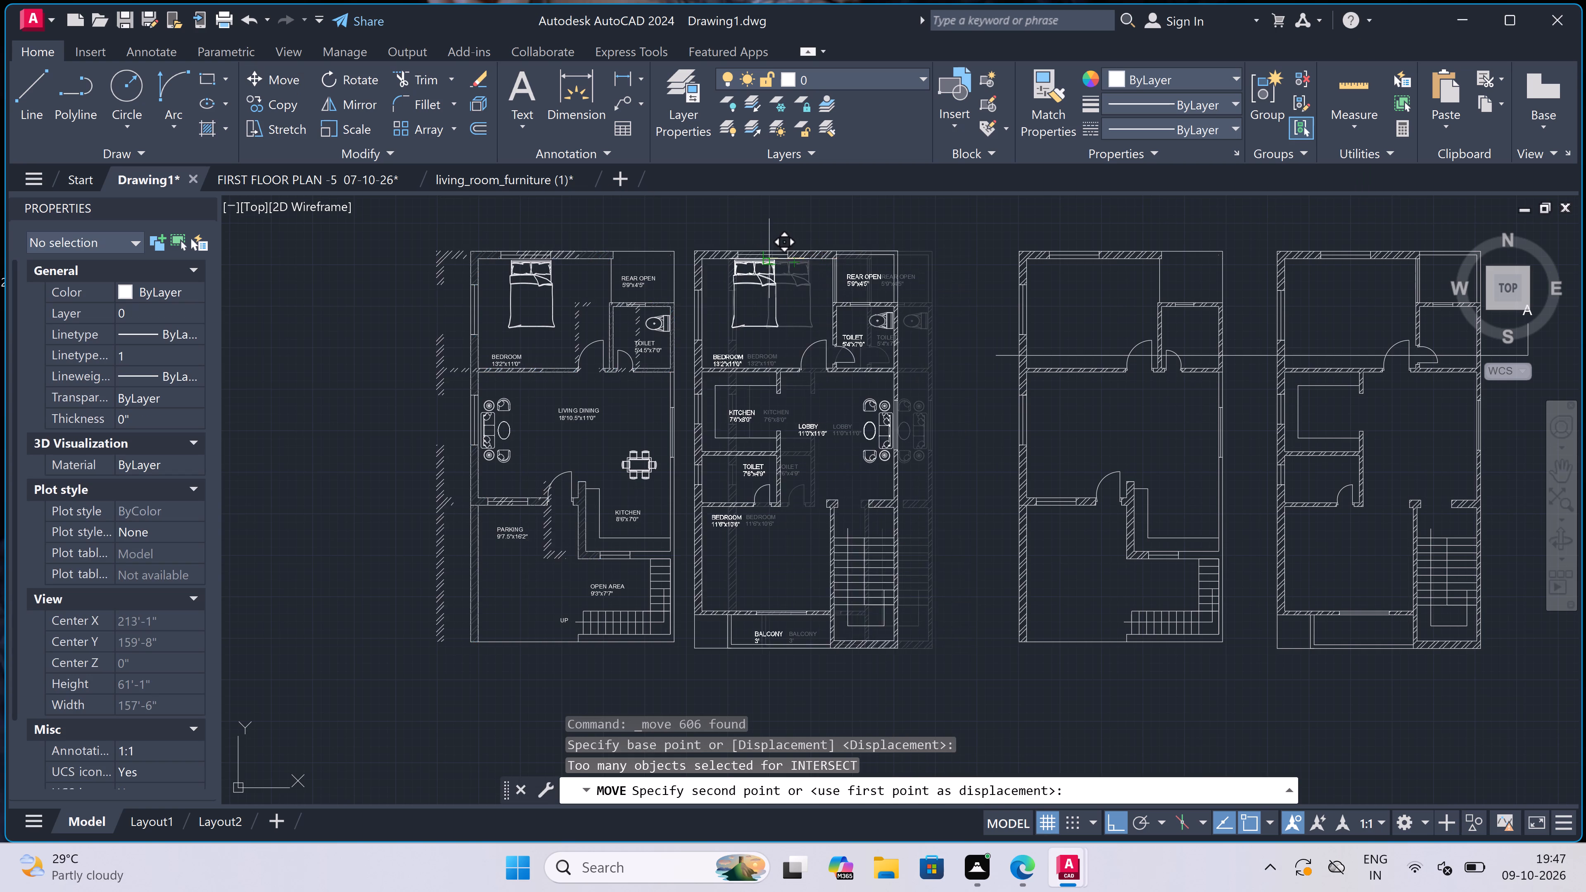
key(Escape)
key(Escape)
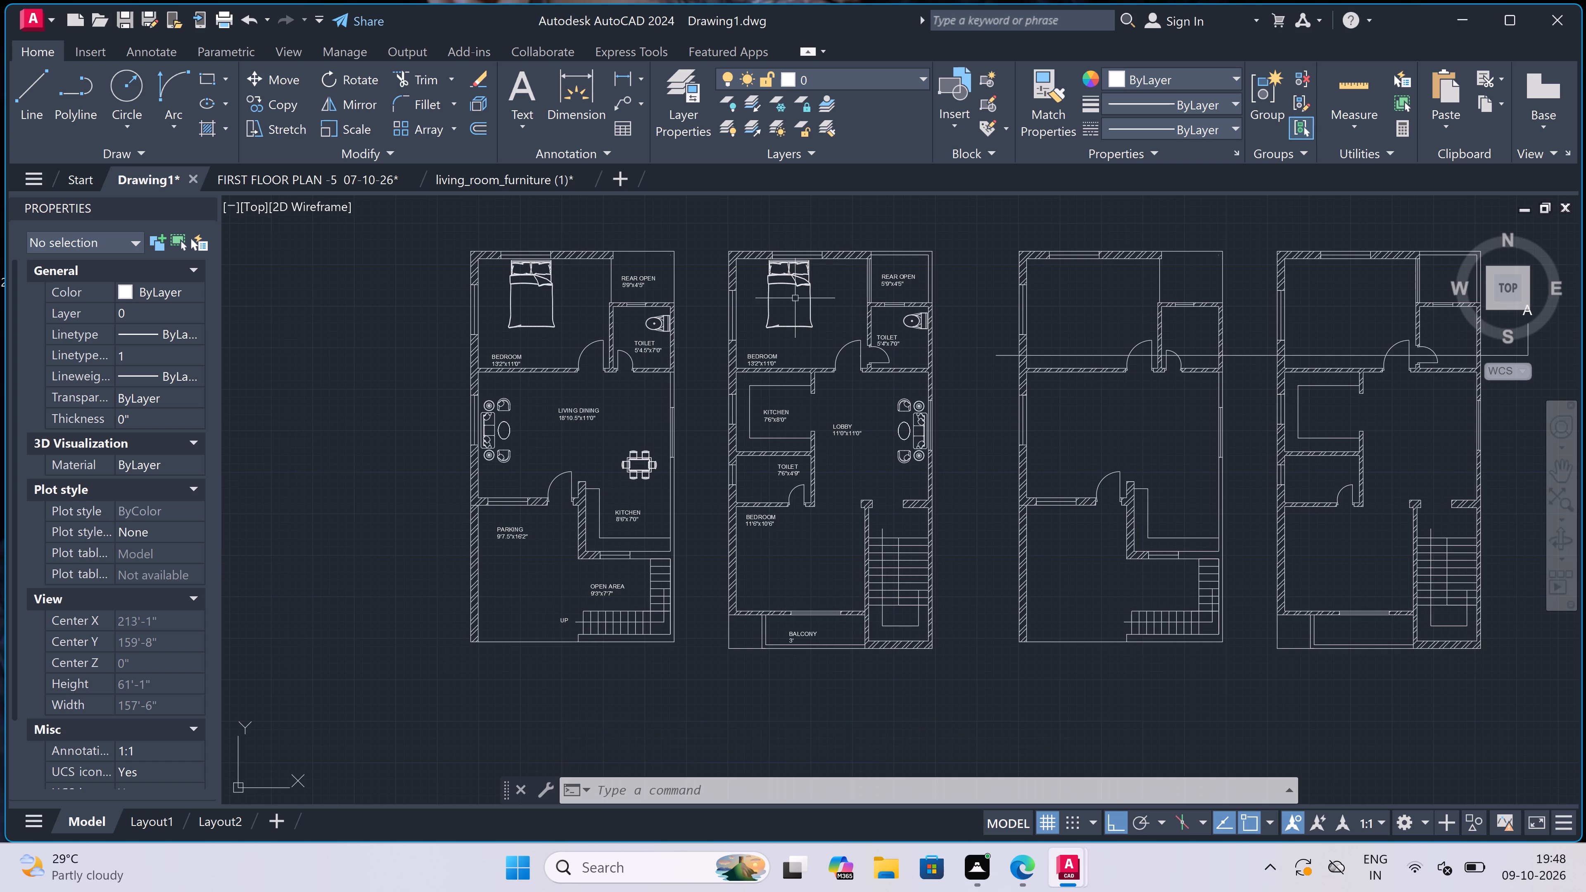
Draw vertical construction lines through the furnished ground-floor plan's outer southwest corner and both ends of the window above PARKING.
scroll(795, 298, down, 3)
scroll(735, 387, up, 2)
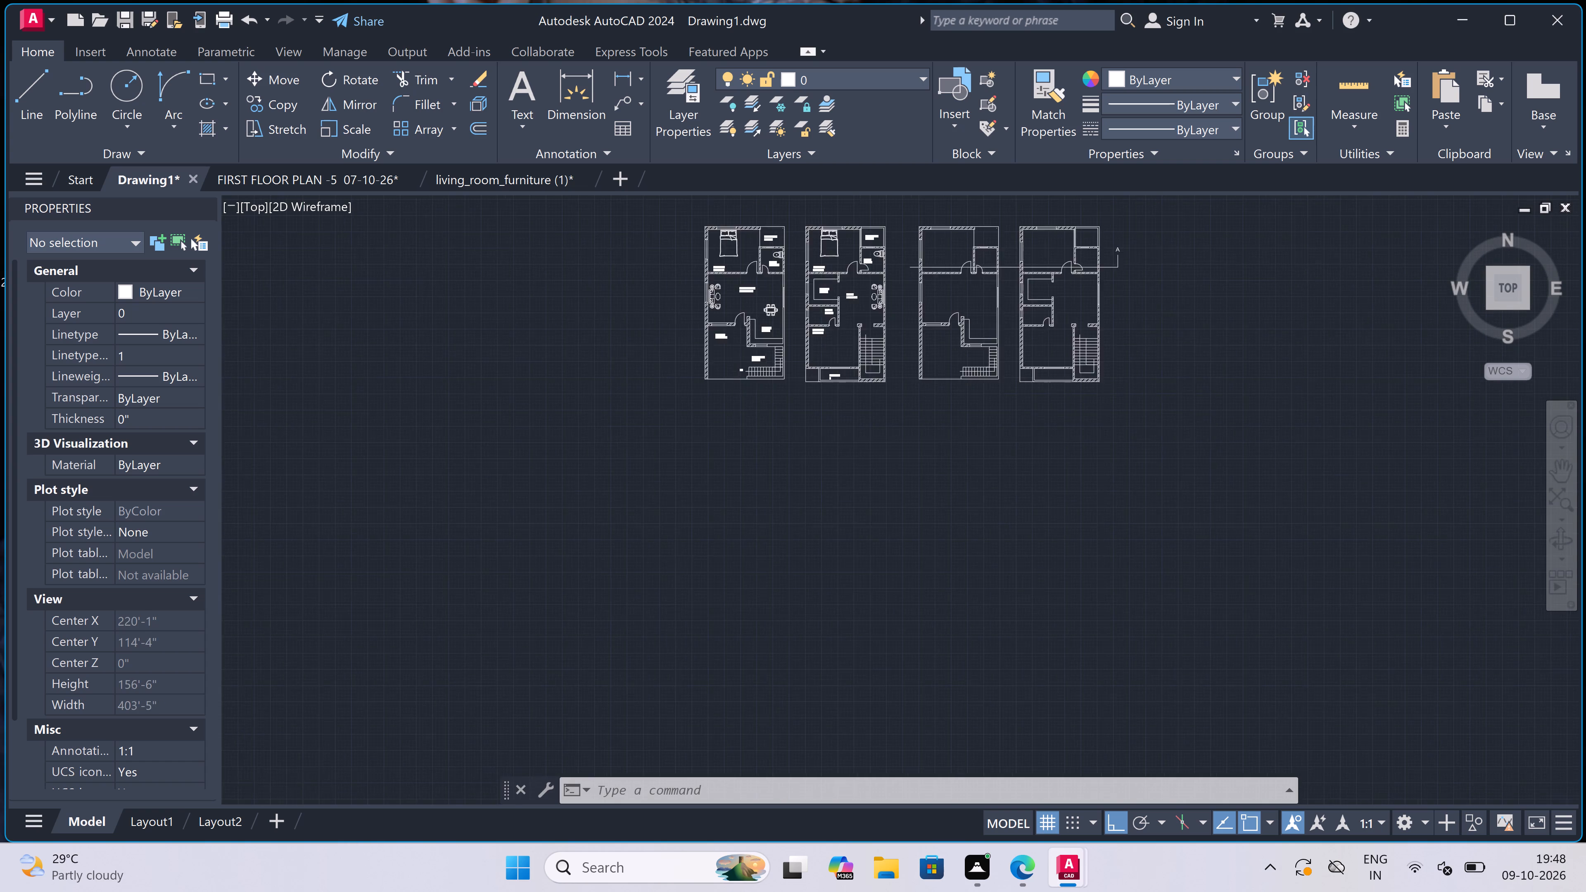
scroll(735, 387, up, 1)
text(XL)
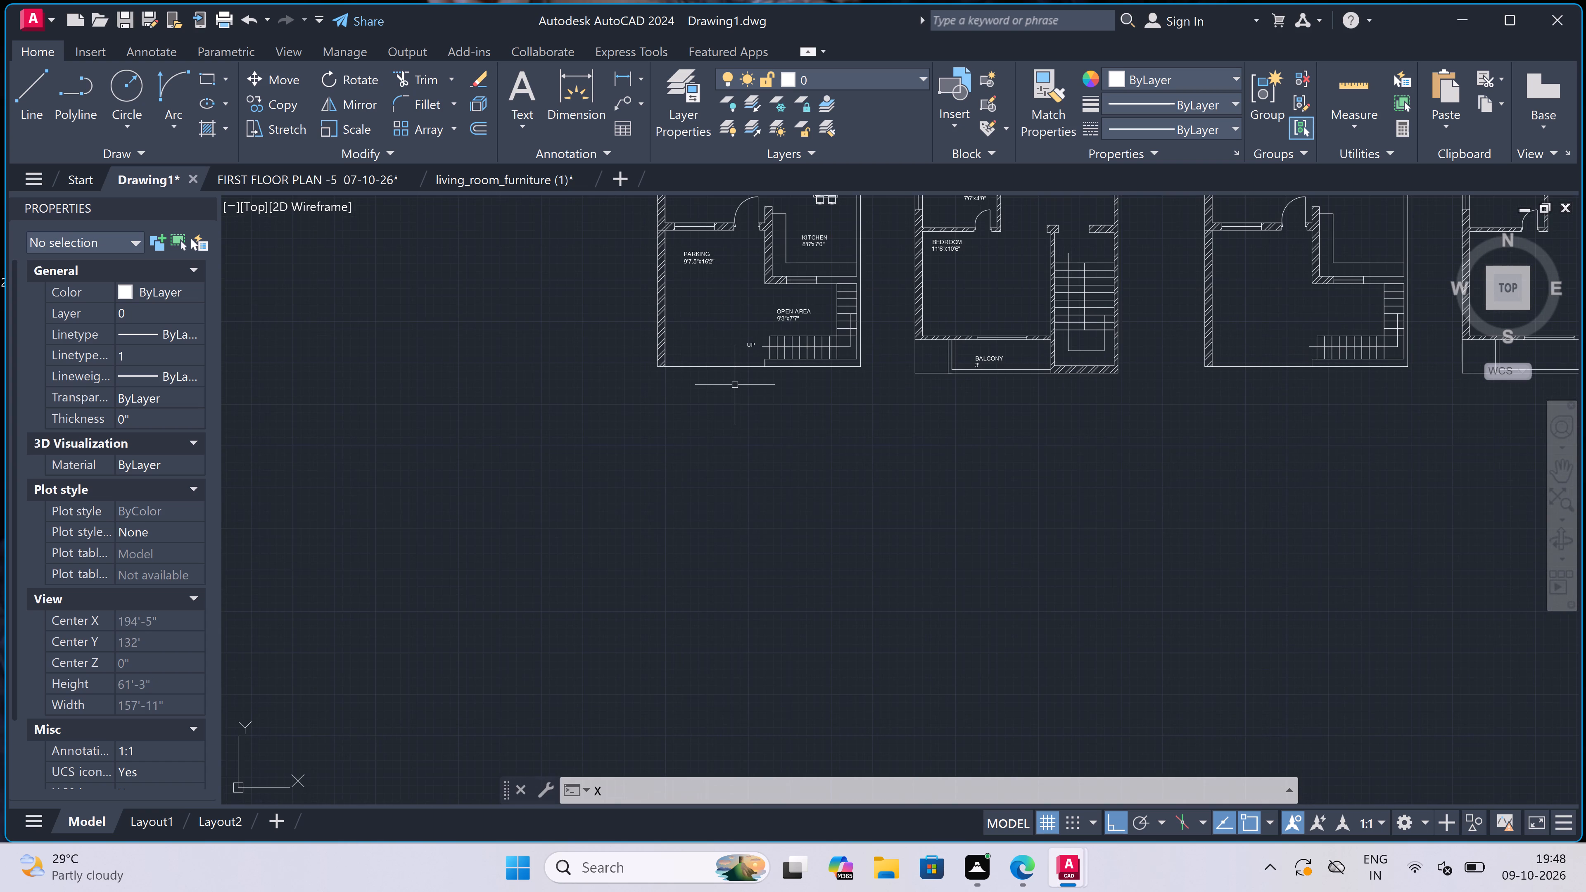
key(space)
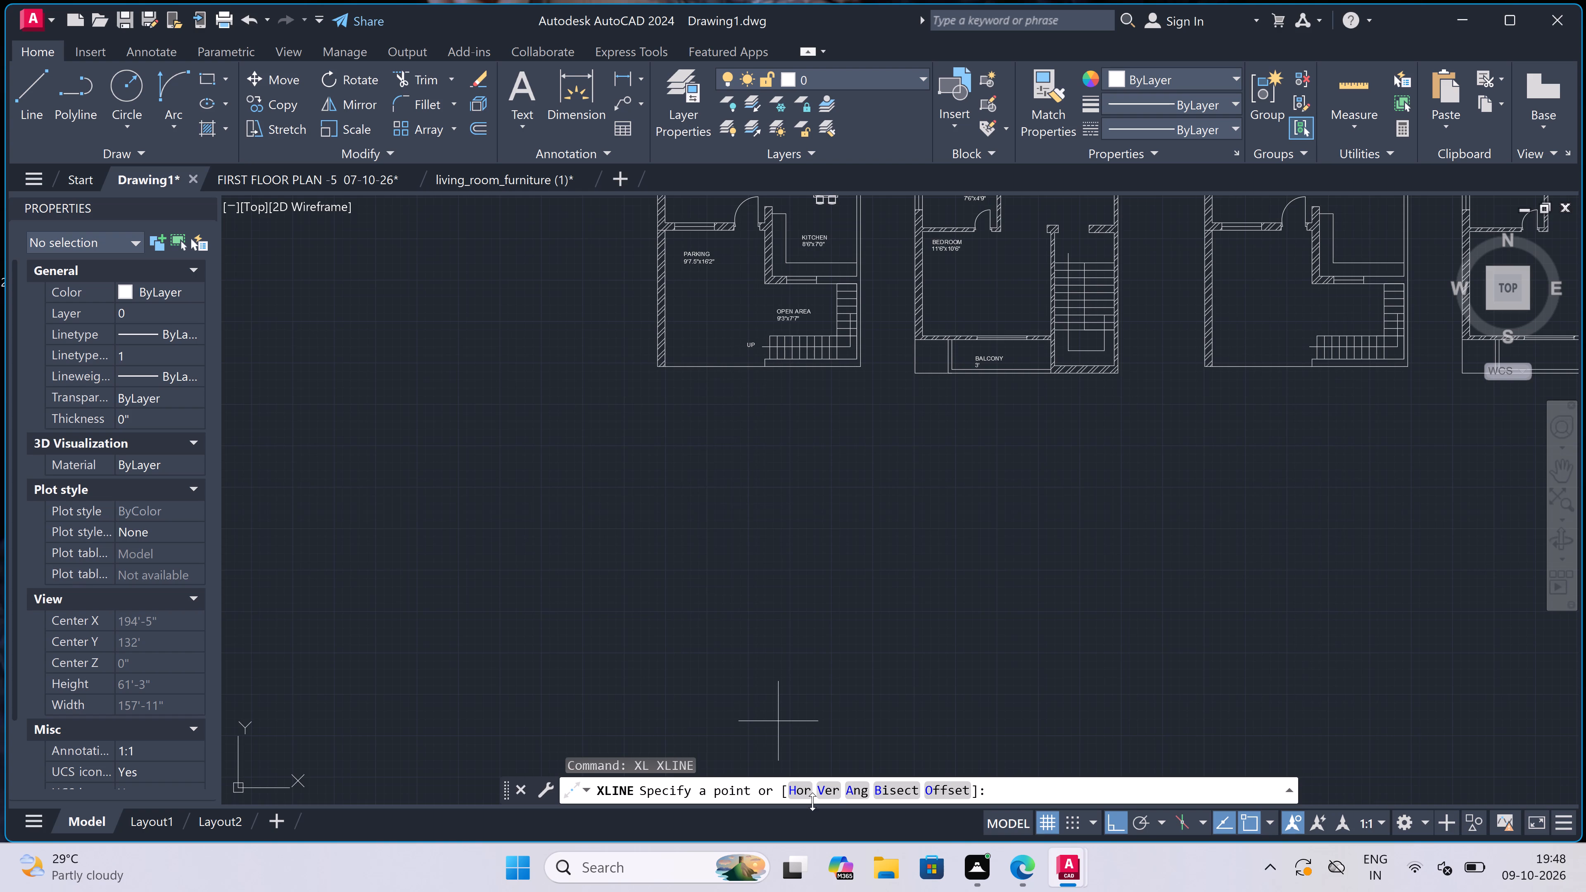
click(829, 788)
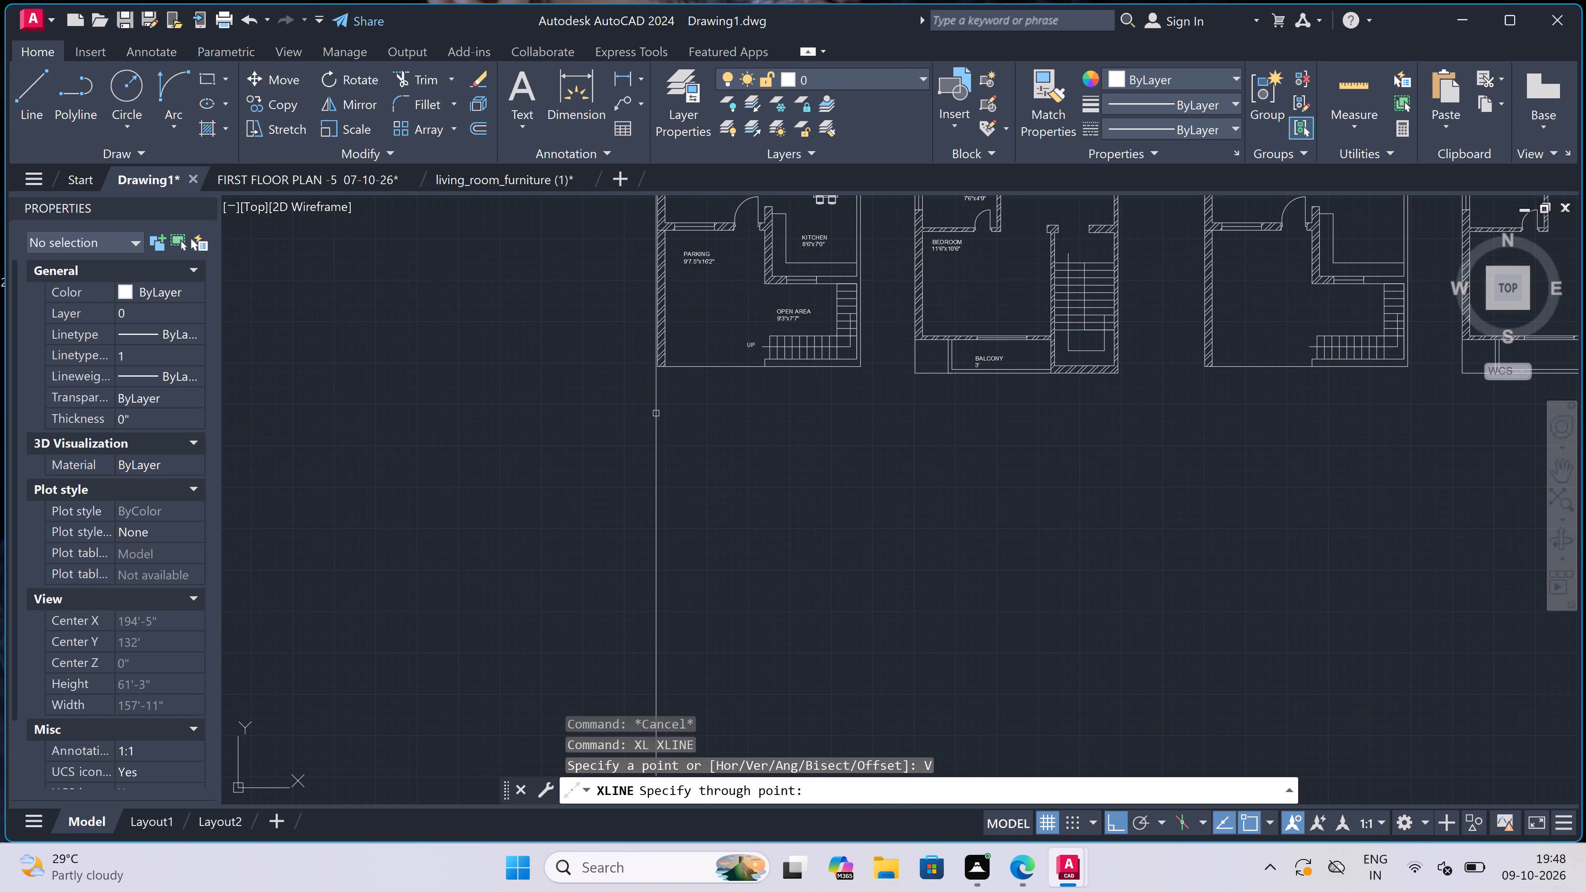
scroll(657, 354, up, 2)
click(655, 391)
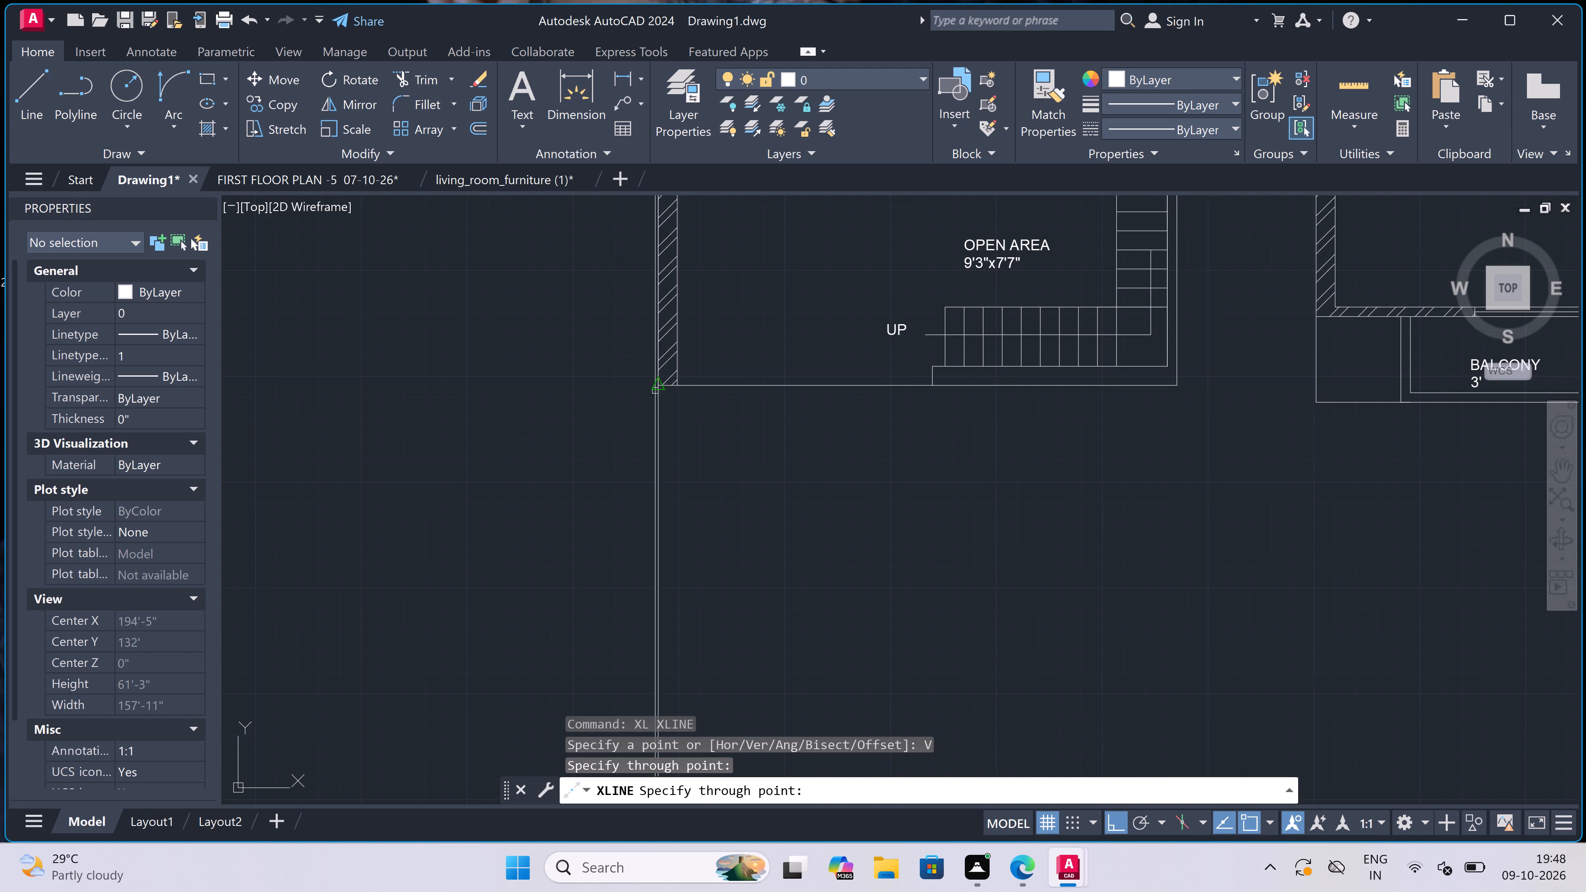
scroll(655, 391, down, 3)
scroll(664, 288, up, 4)
click(677, 363)
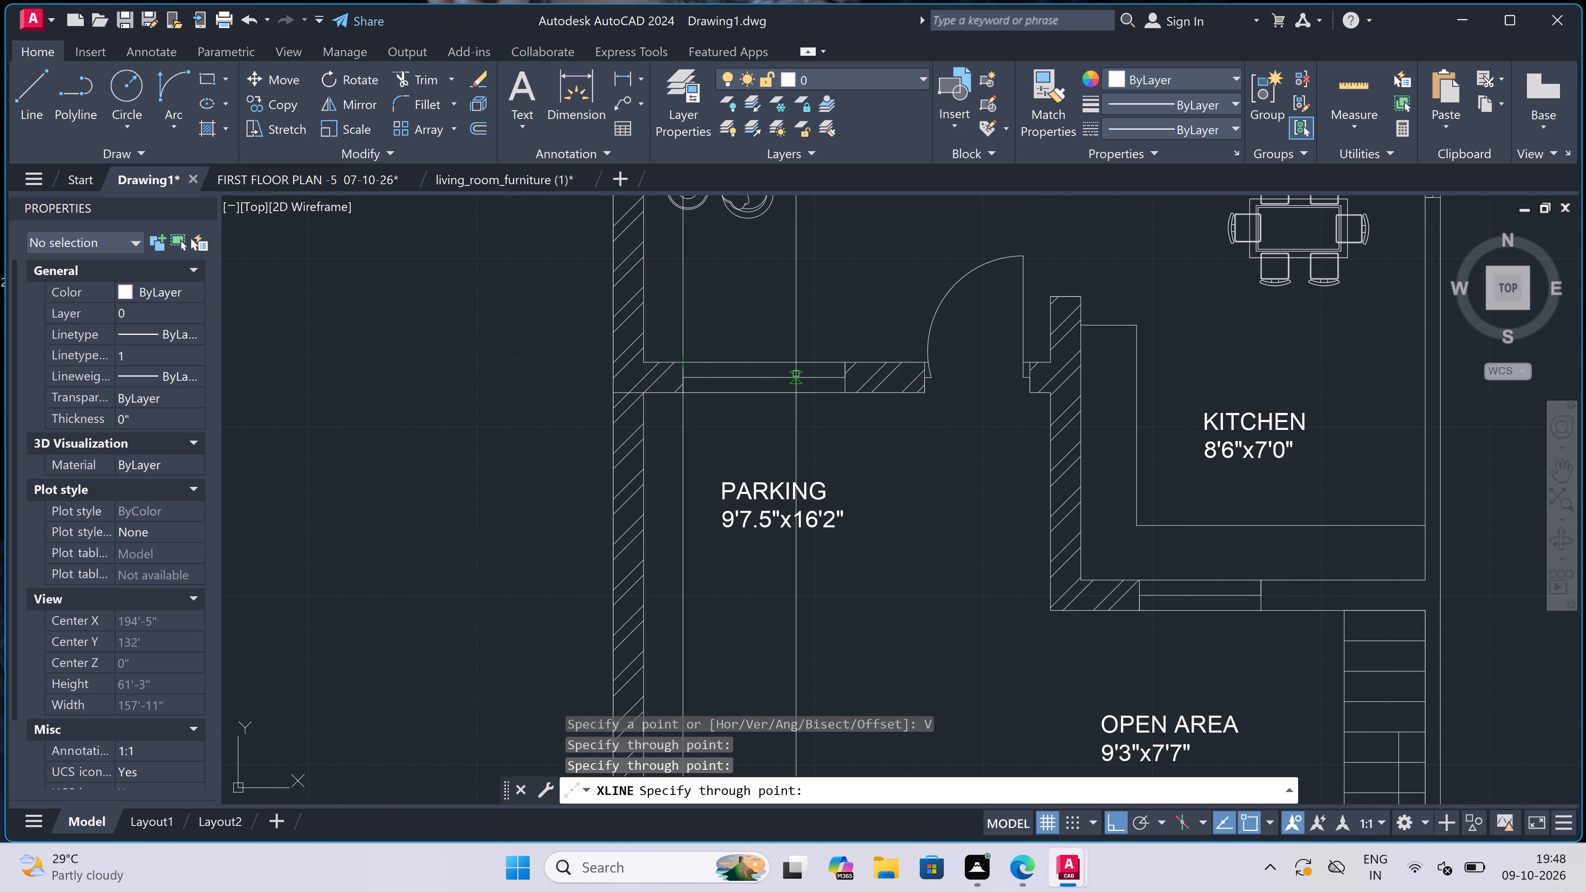
click(840, 361)
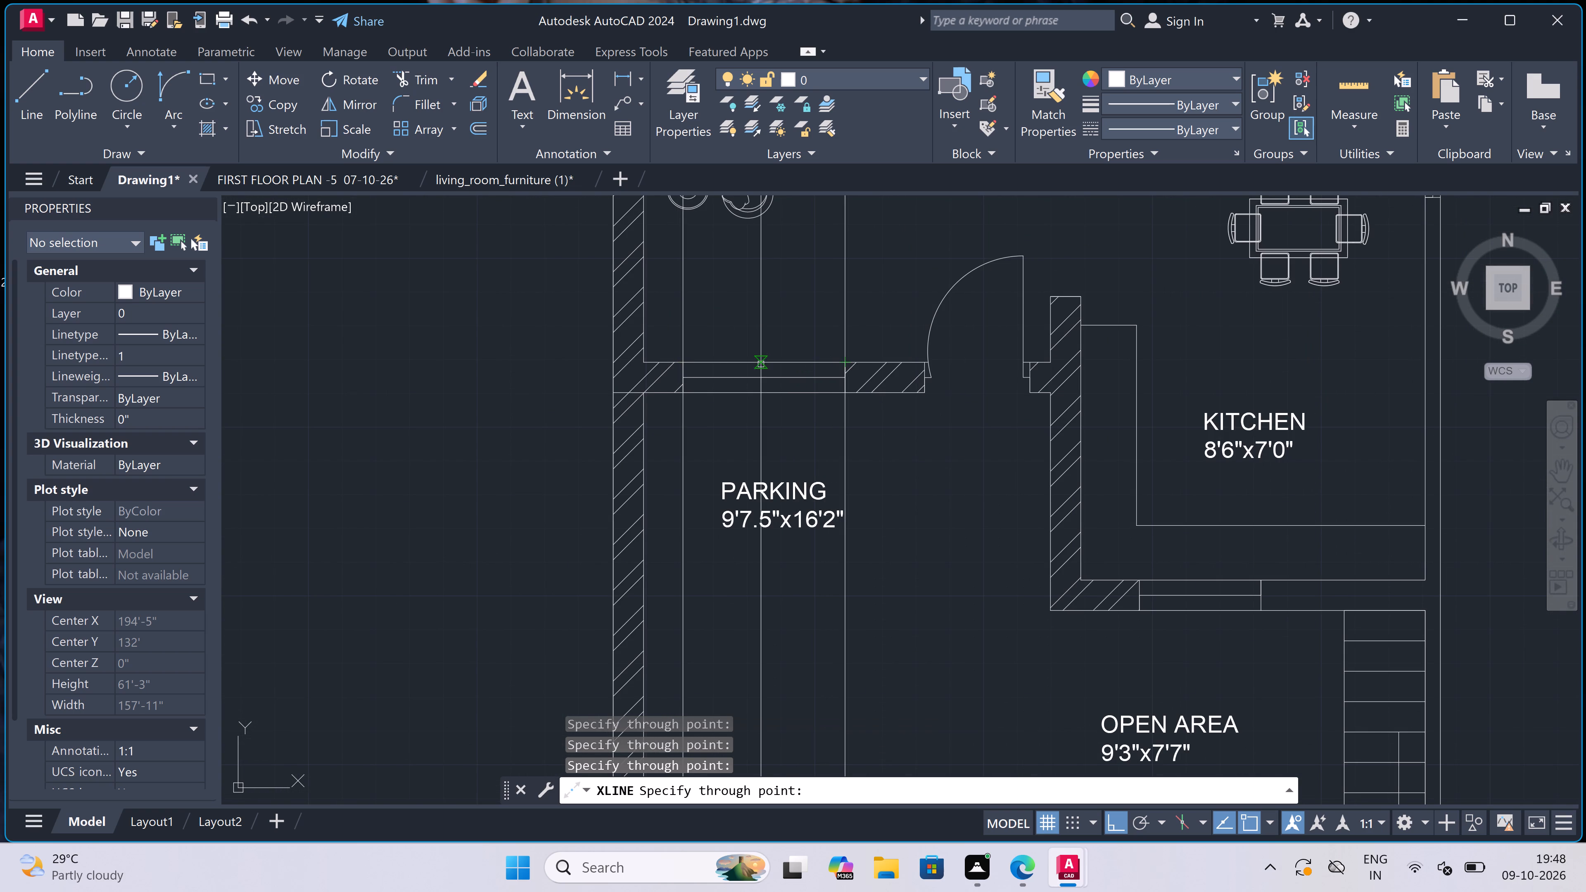
Add vertical construction lines through both jambs of the parking-side entrance door, the stair base's west end, and the ground-floor plan's southeast corner.
scroll(716, 364, down, 3)
scroll(759, 365, up, 2)
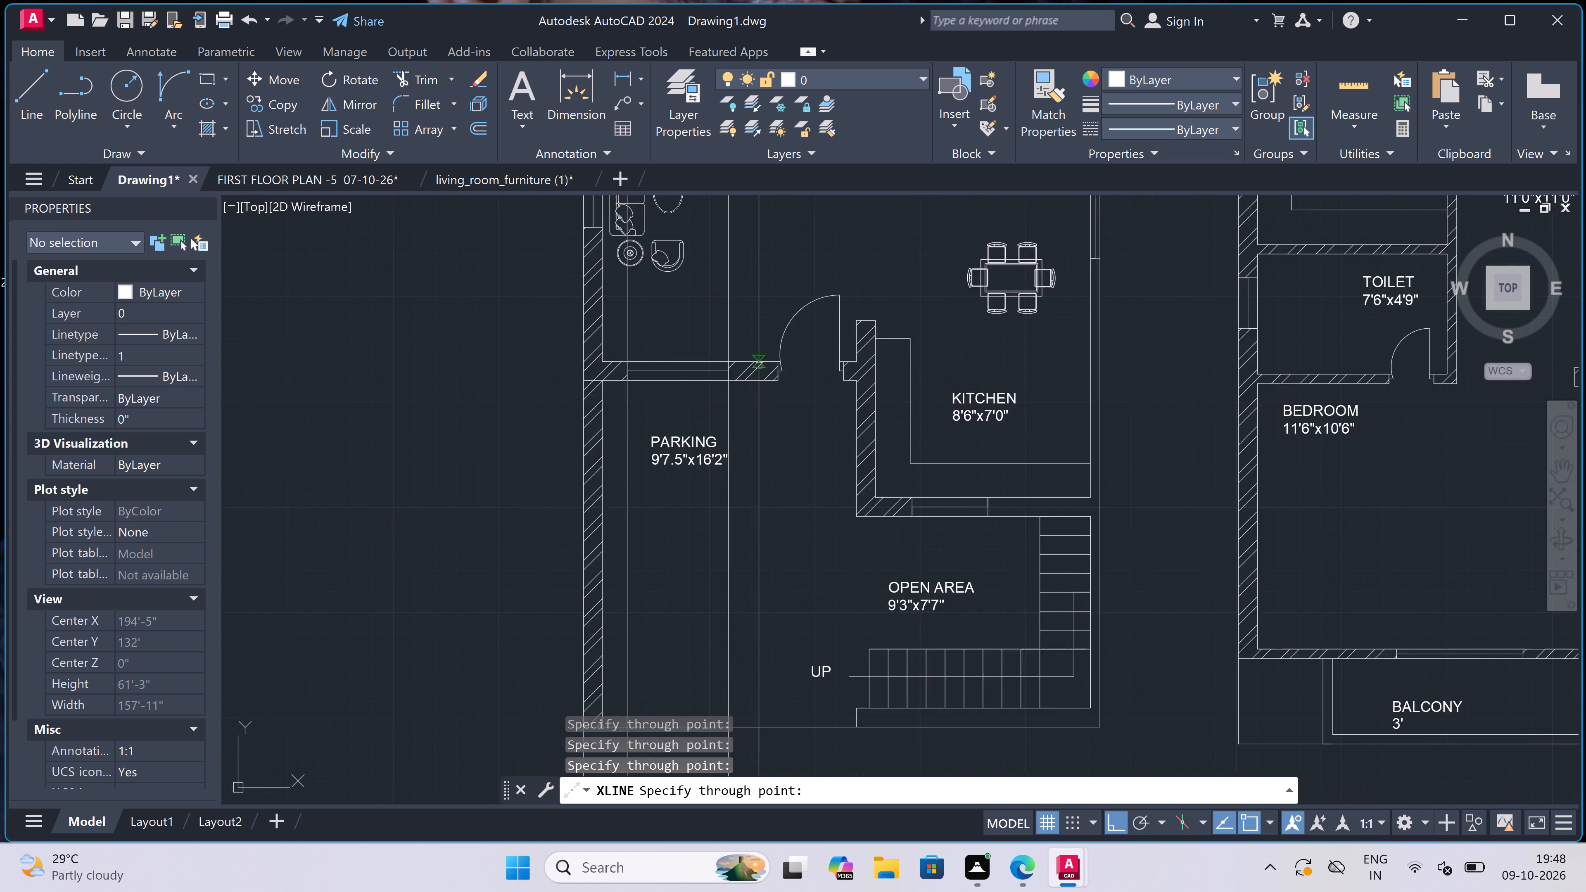
scroll(759, 365, up, 1)
click(789, 387)
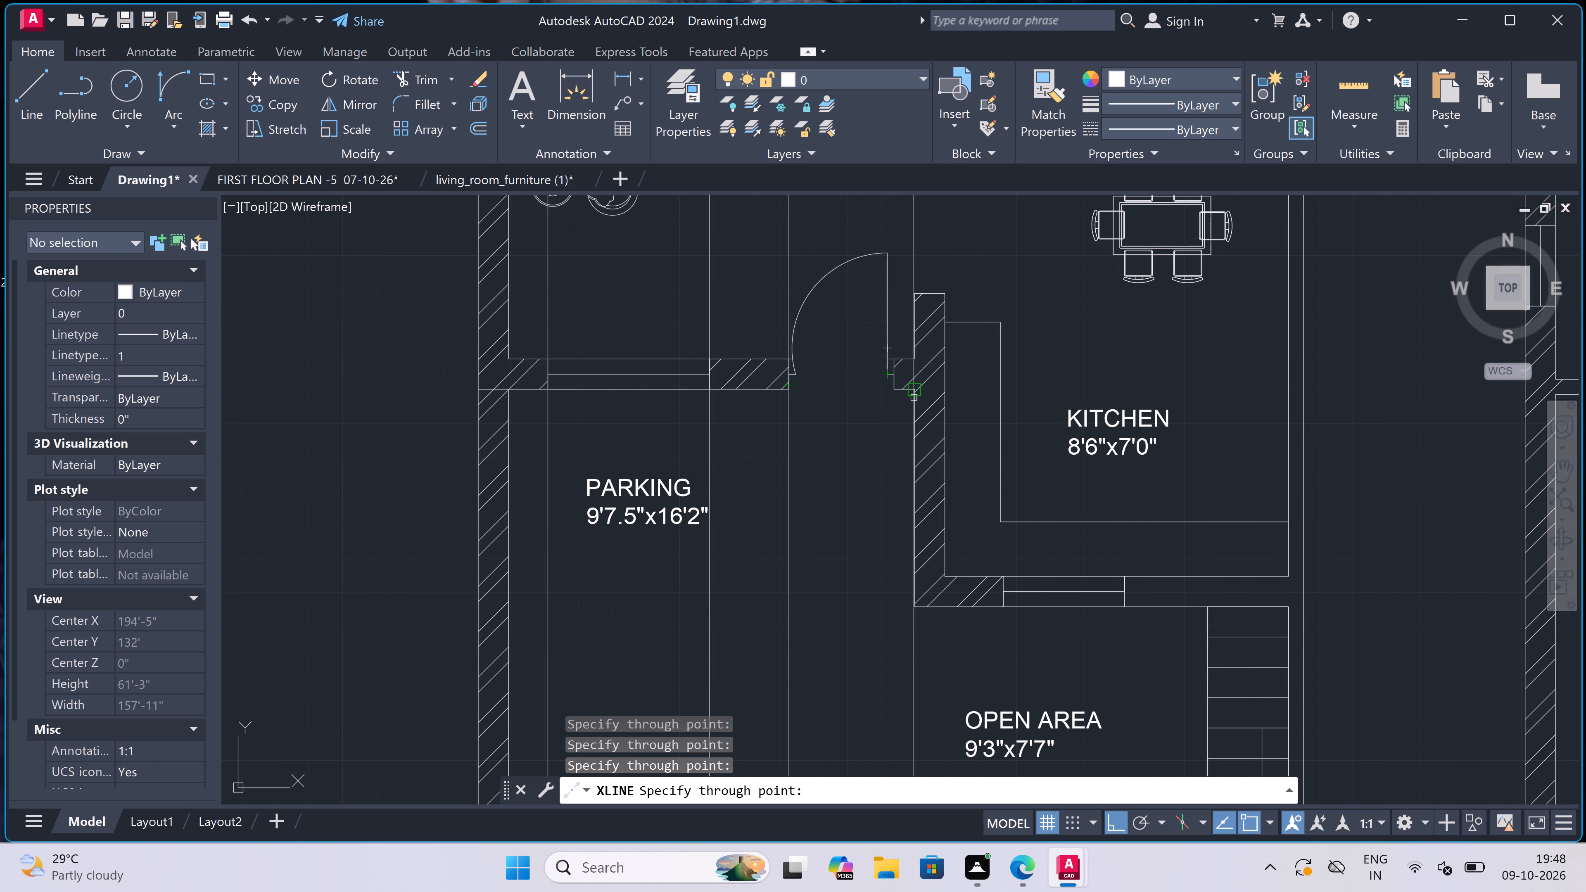
scroll(914, 398, up, 2)
click(865, 375)
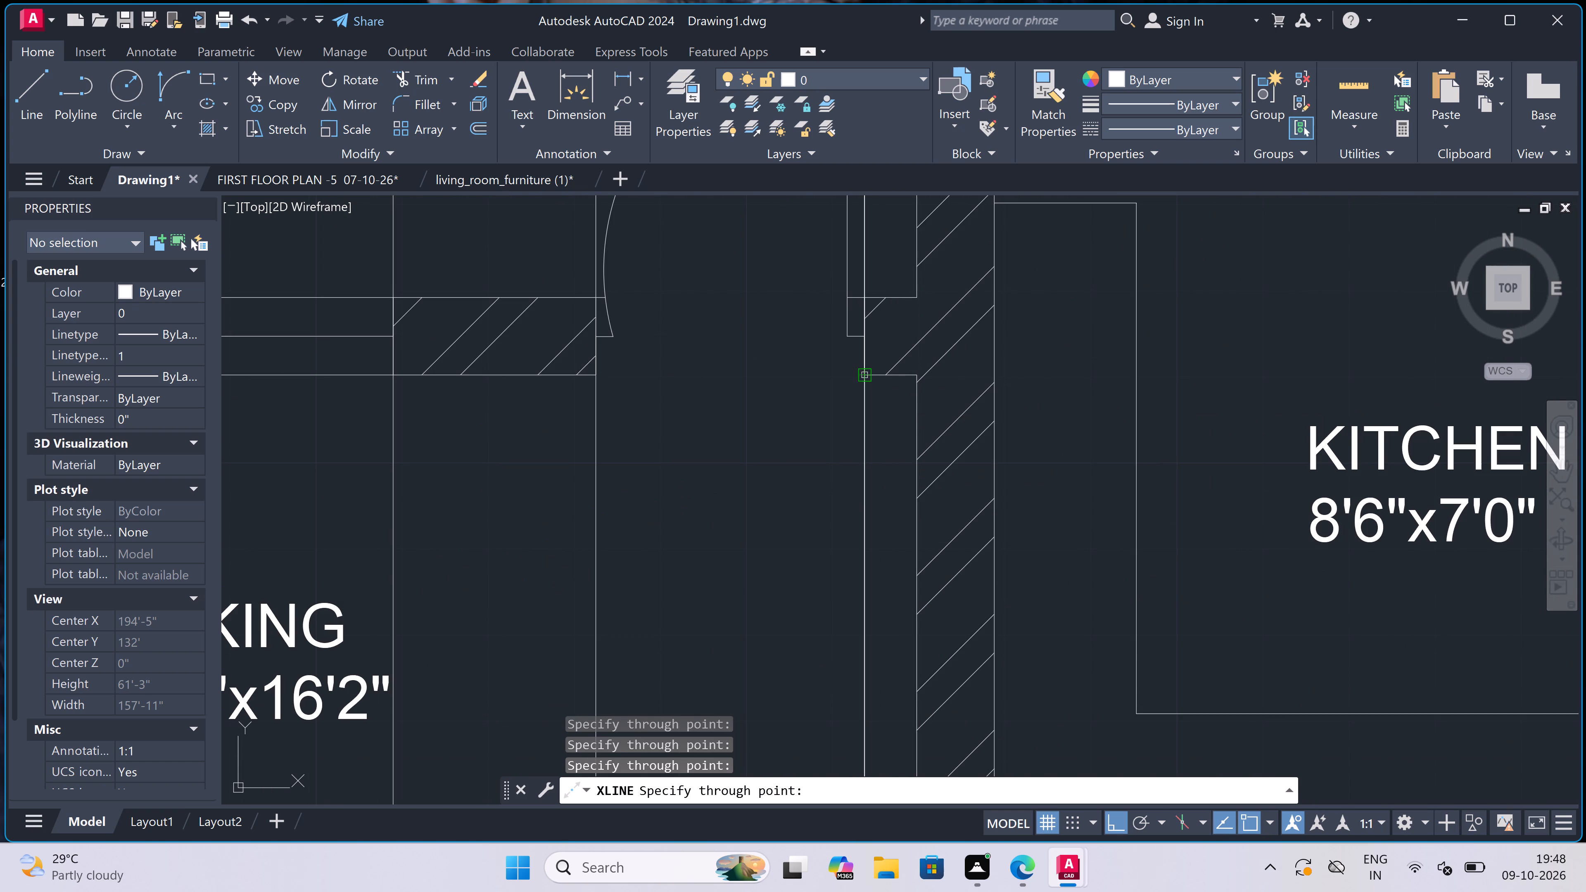
scroll(865, 375, down, 4)
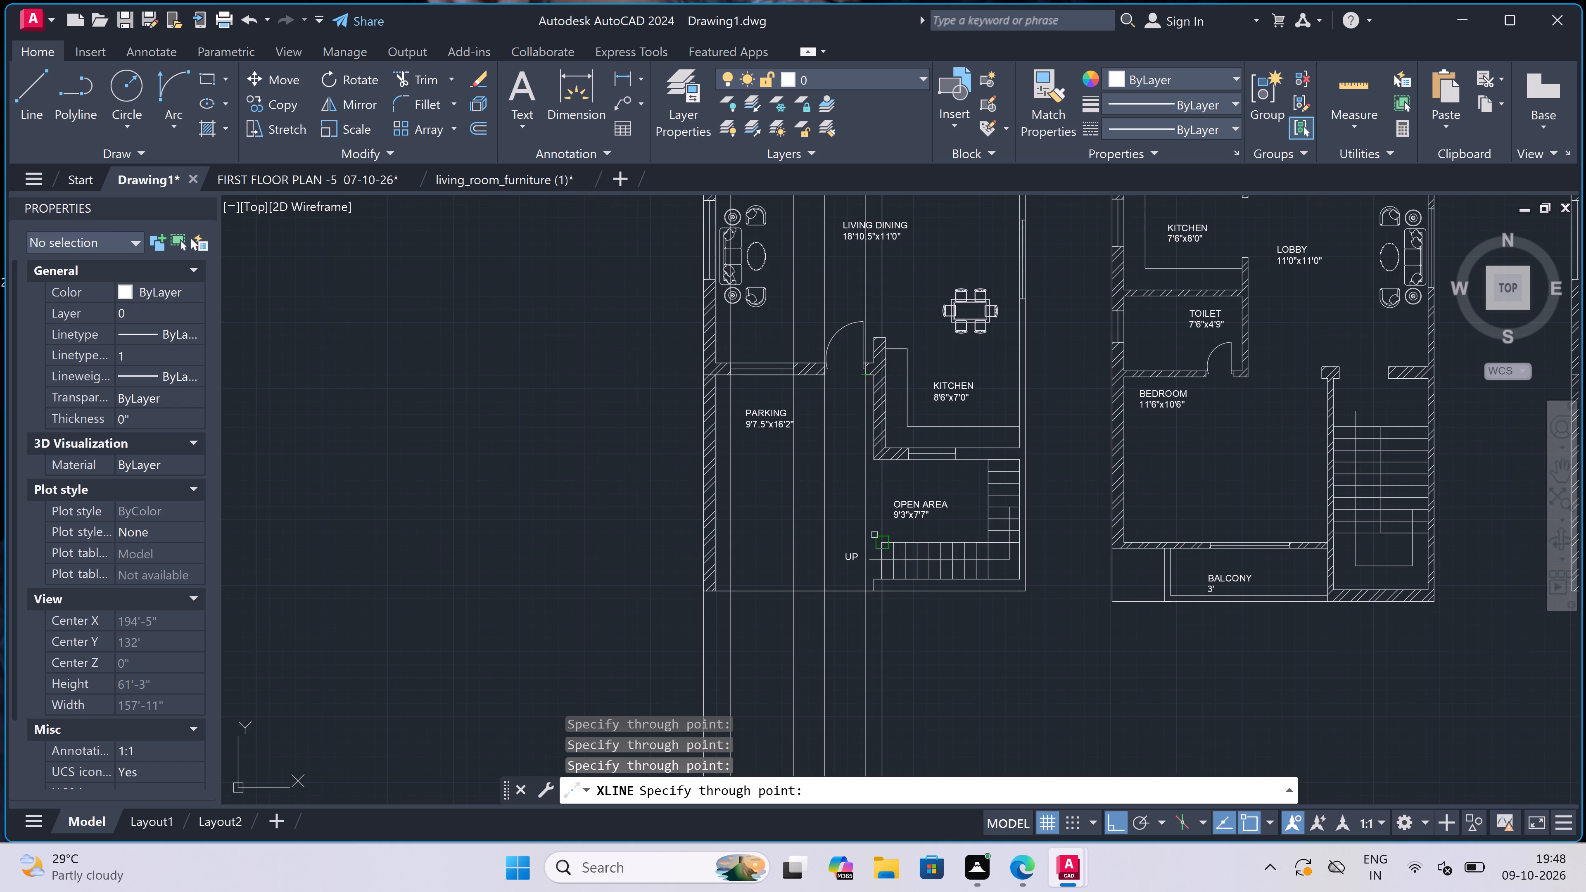
scroll(876, 606, up, 3)
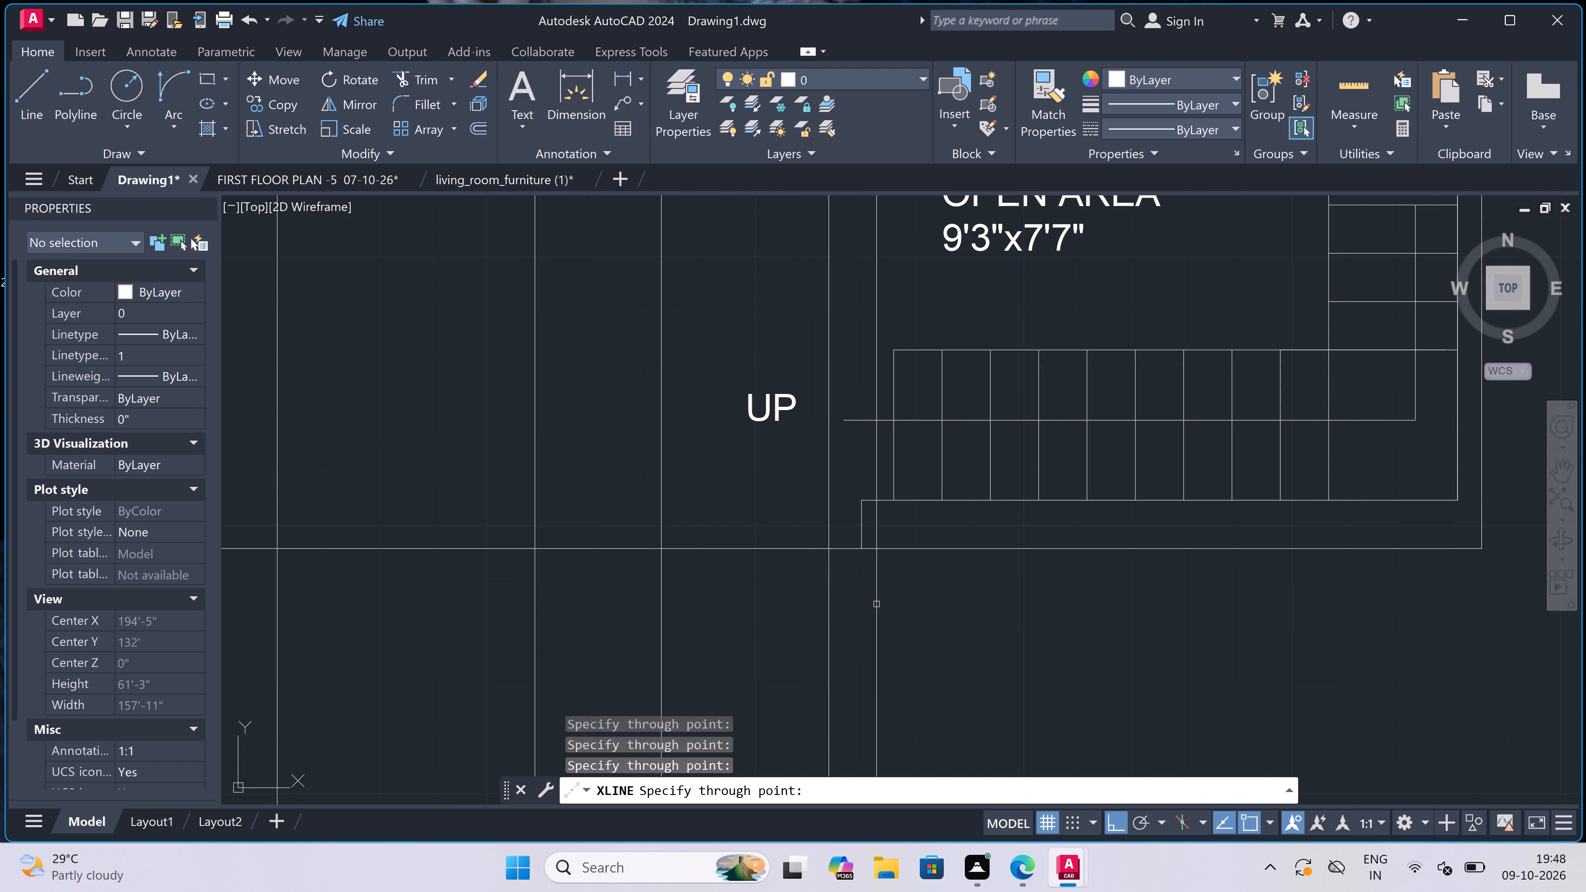
click(858, 545)
scroll(858, 545, down, 2)
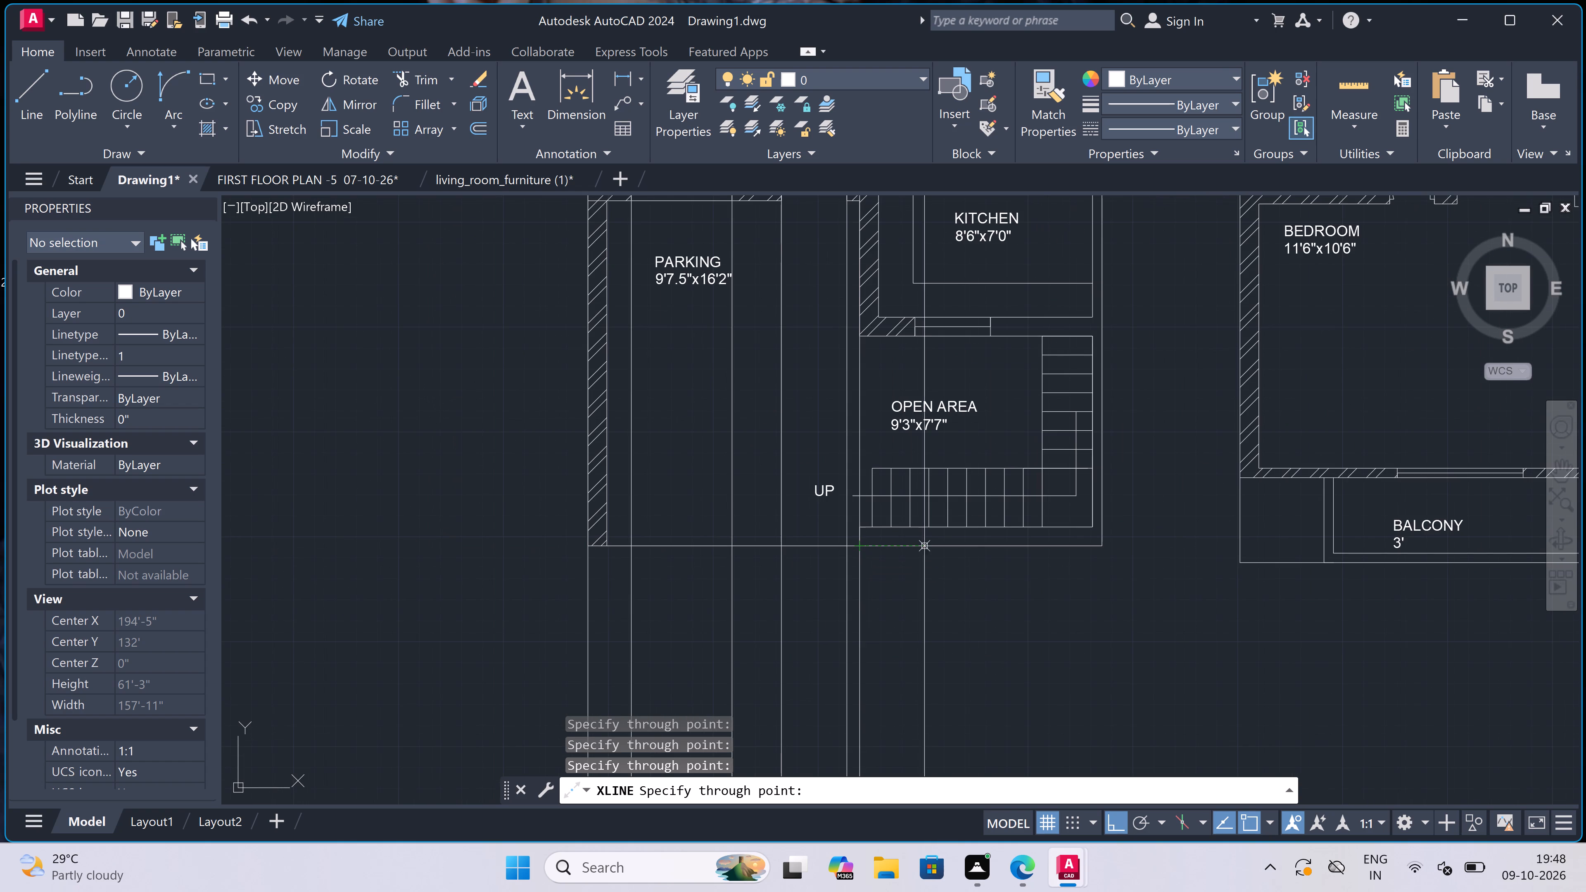
scroll(1091, 549, up, 1)
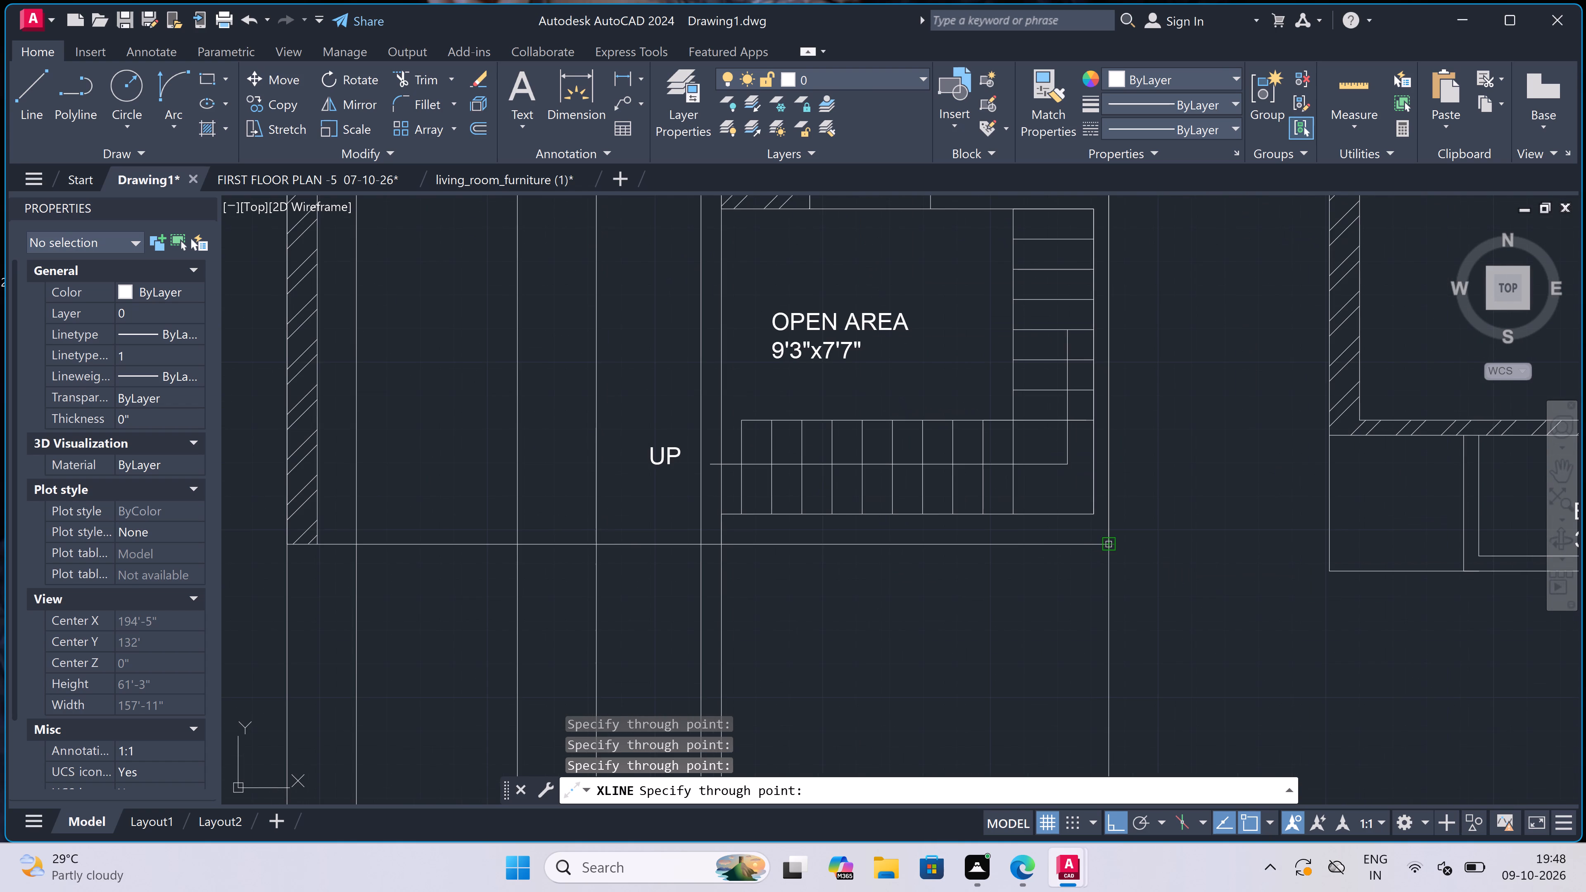
click(1109, 541)
Add vertical construction lines through the furnished first-floor plan's southeast corner, its outer west edge, and both ends of the balcony-side bedroom window.
scroll(883, 531, down, 2)
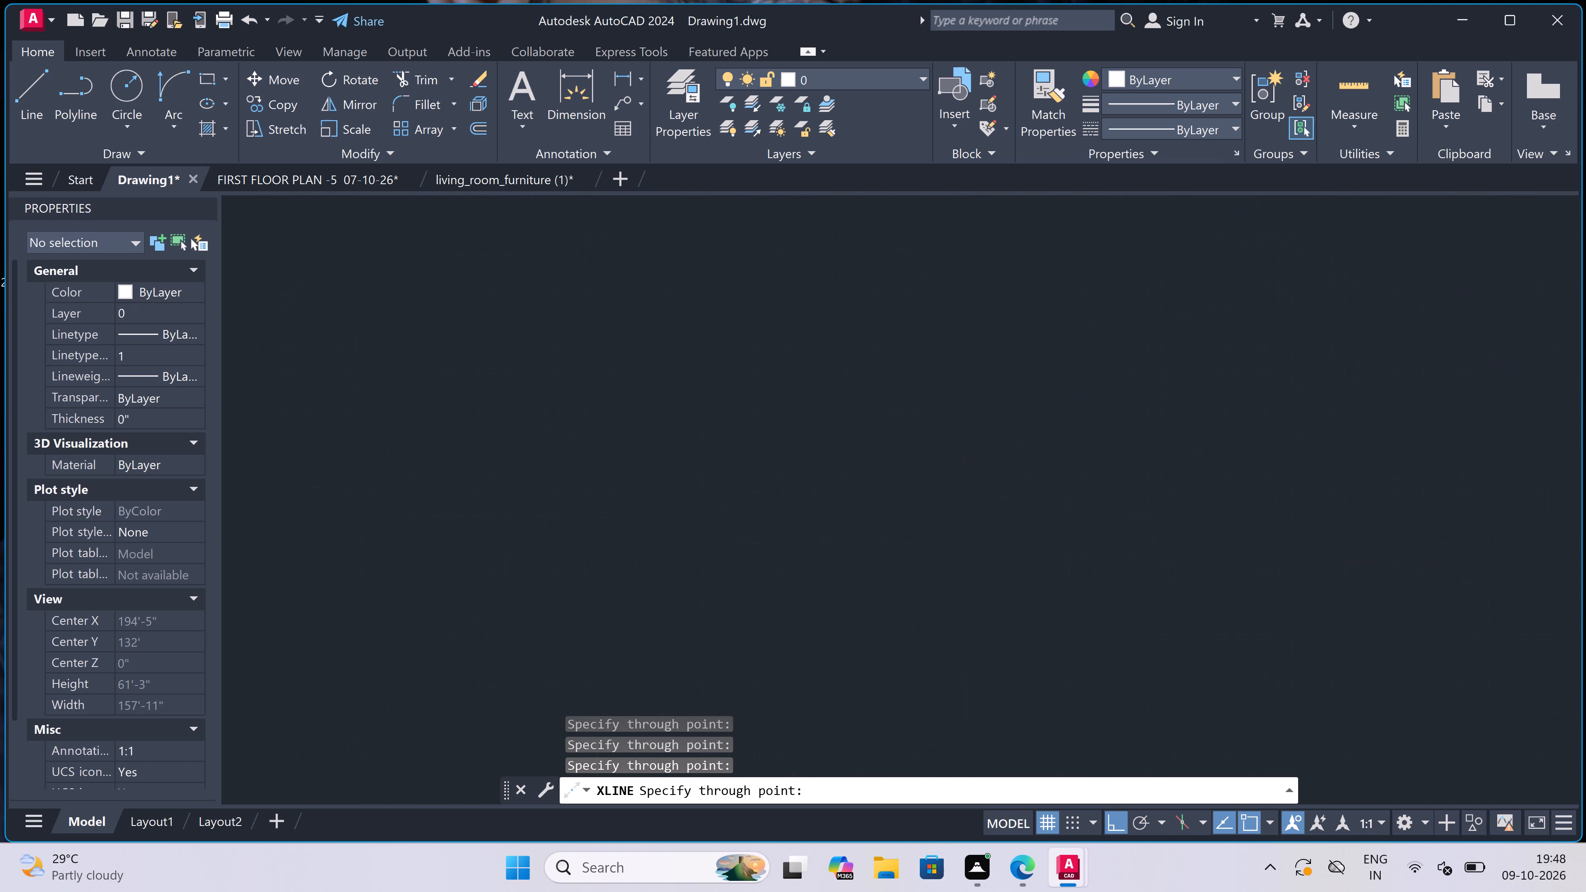
scroll(883, 531, down, 2)
scroll(883, 531, up, 2)
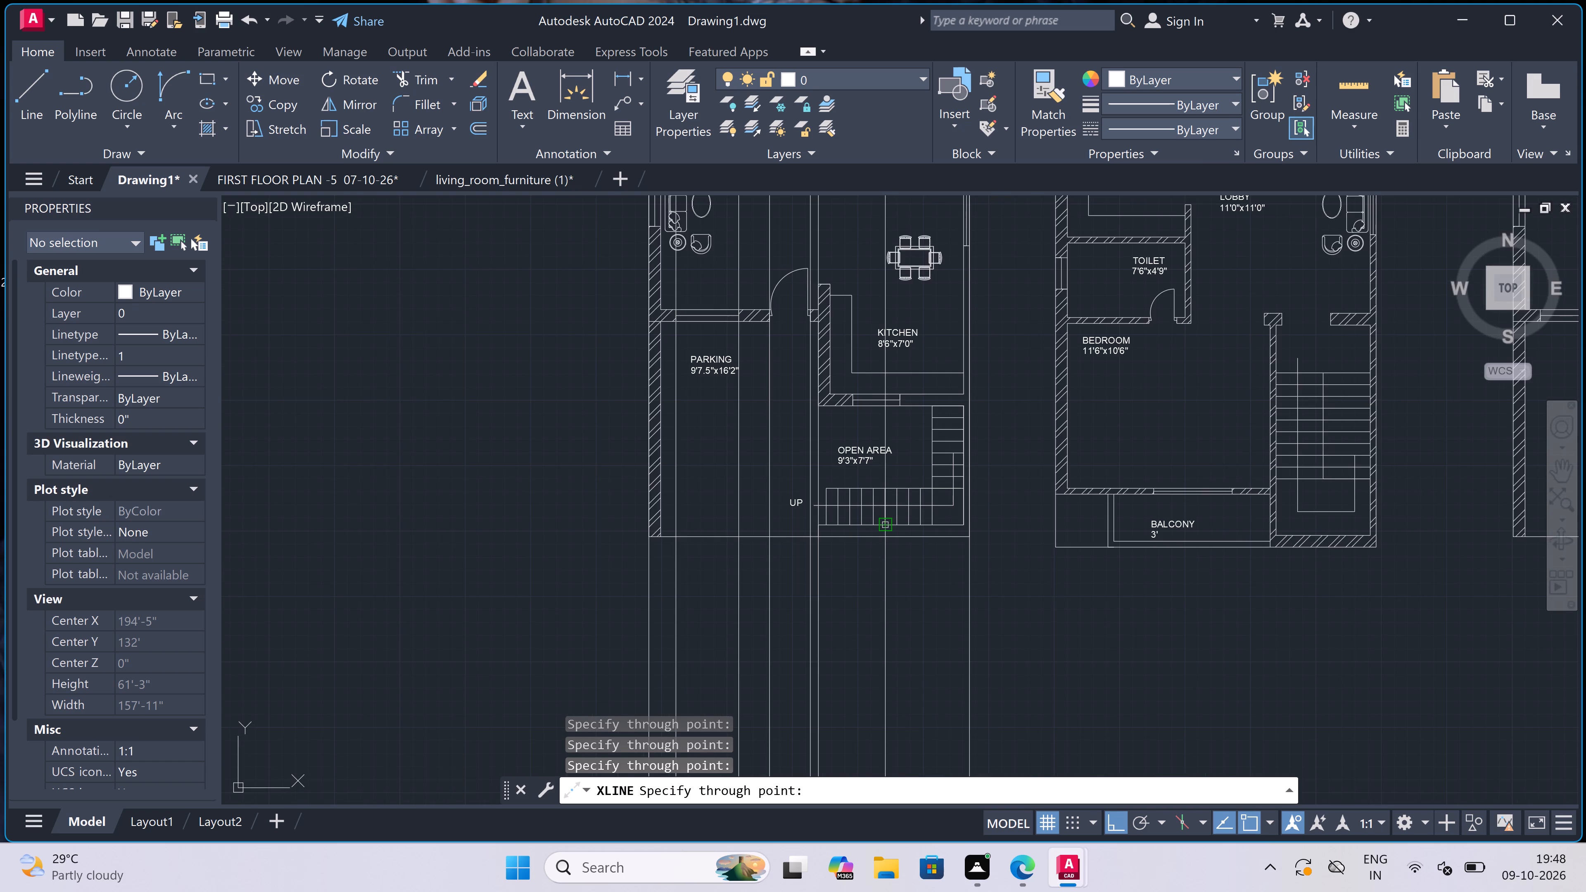
scroll(883, 531, down, 2)
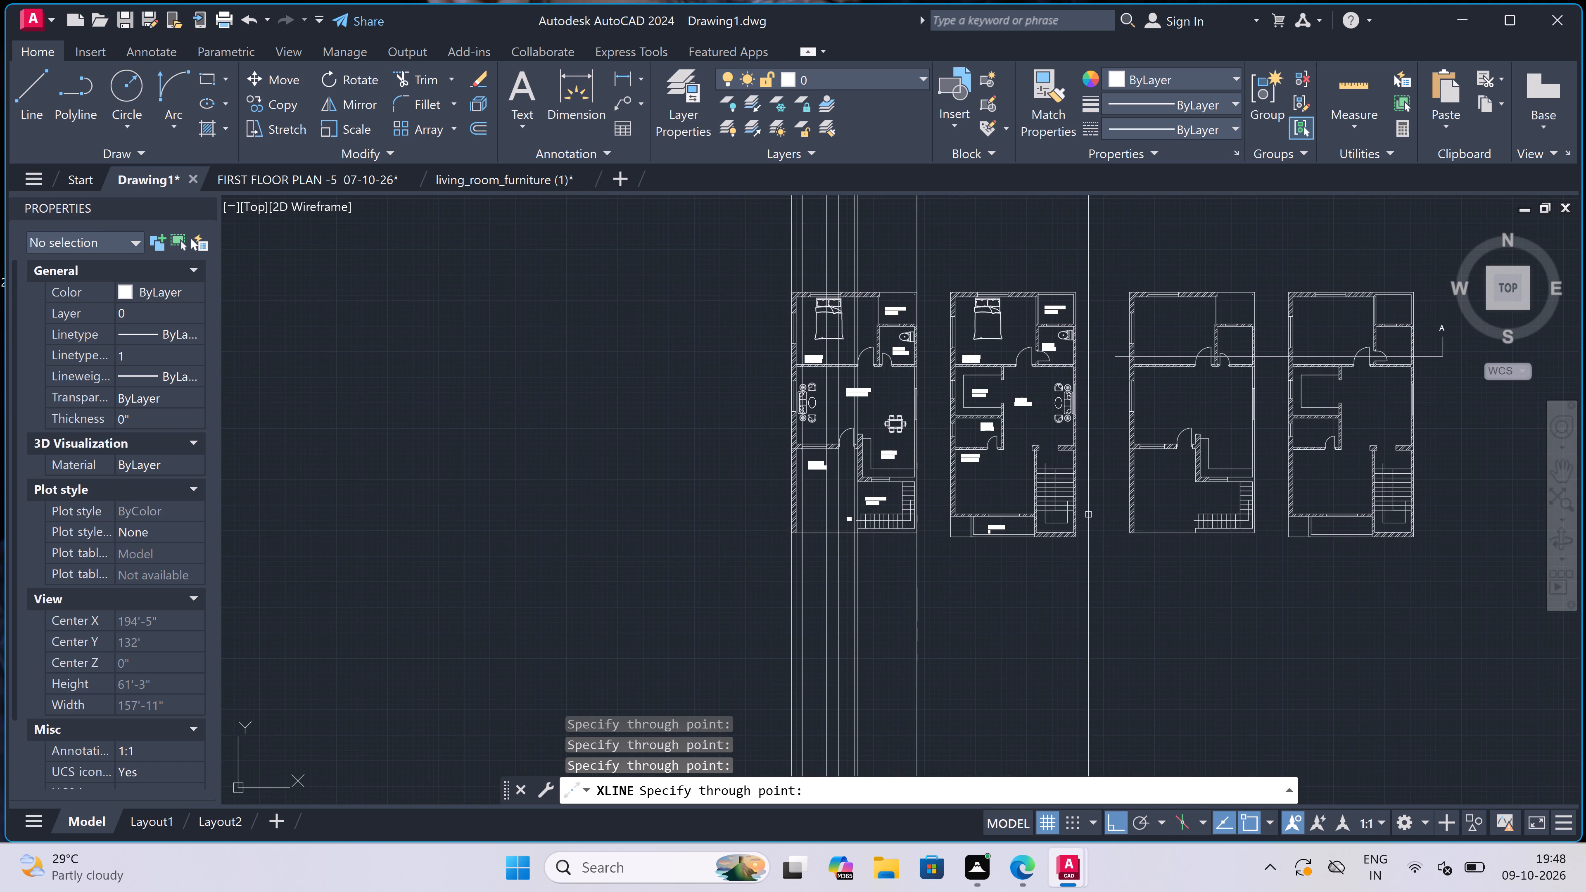
scroll(1076, 533, up, 3)
click(1072, 556)
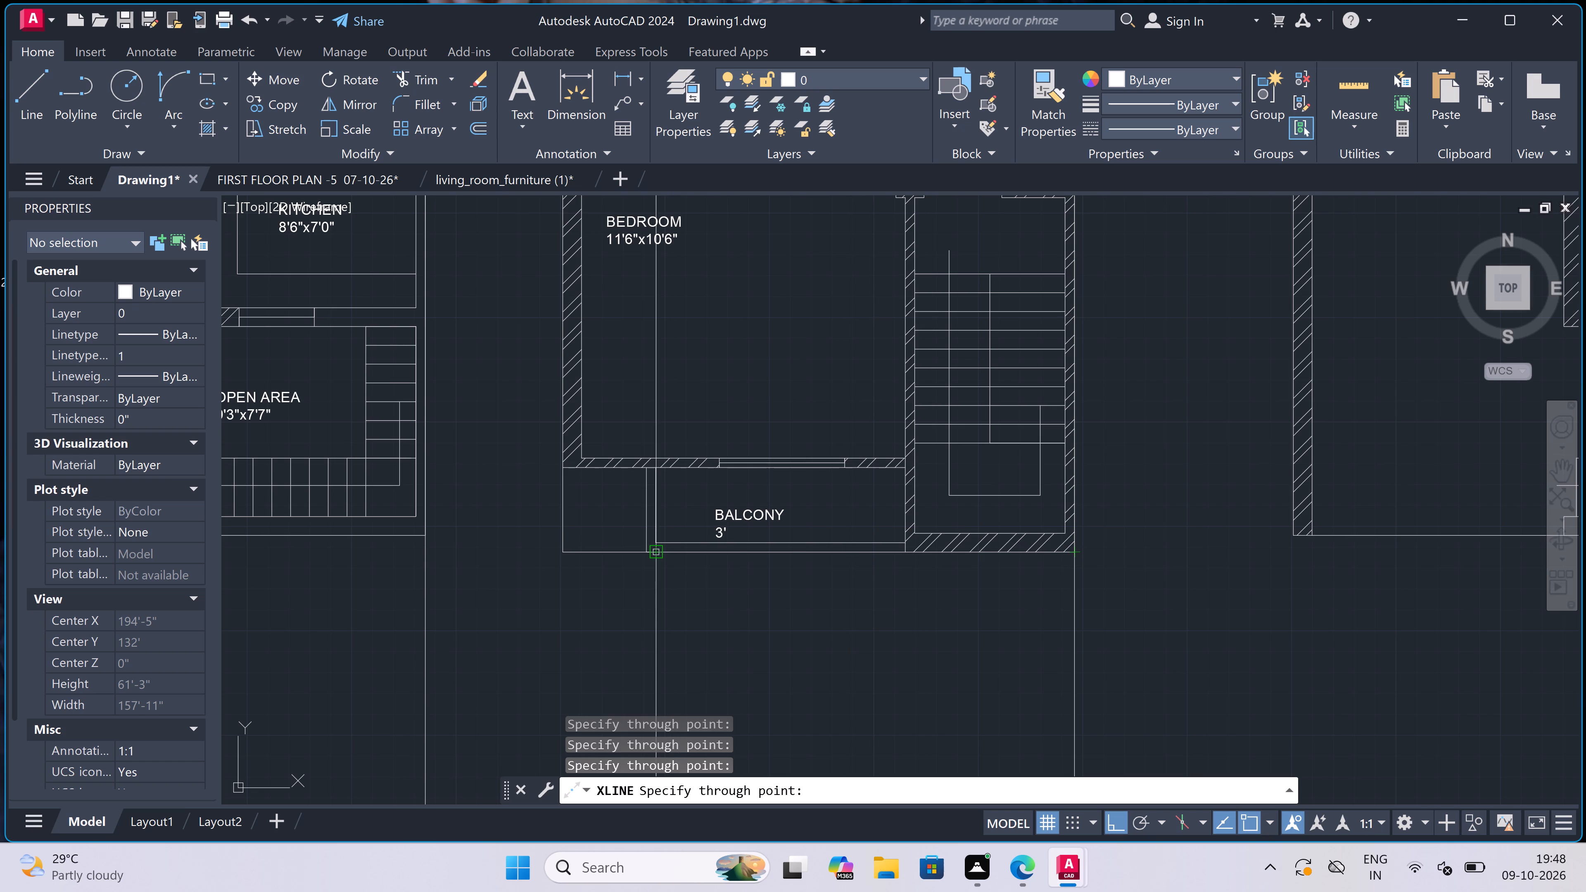
click(560, 473)
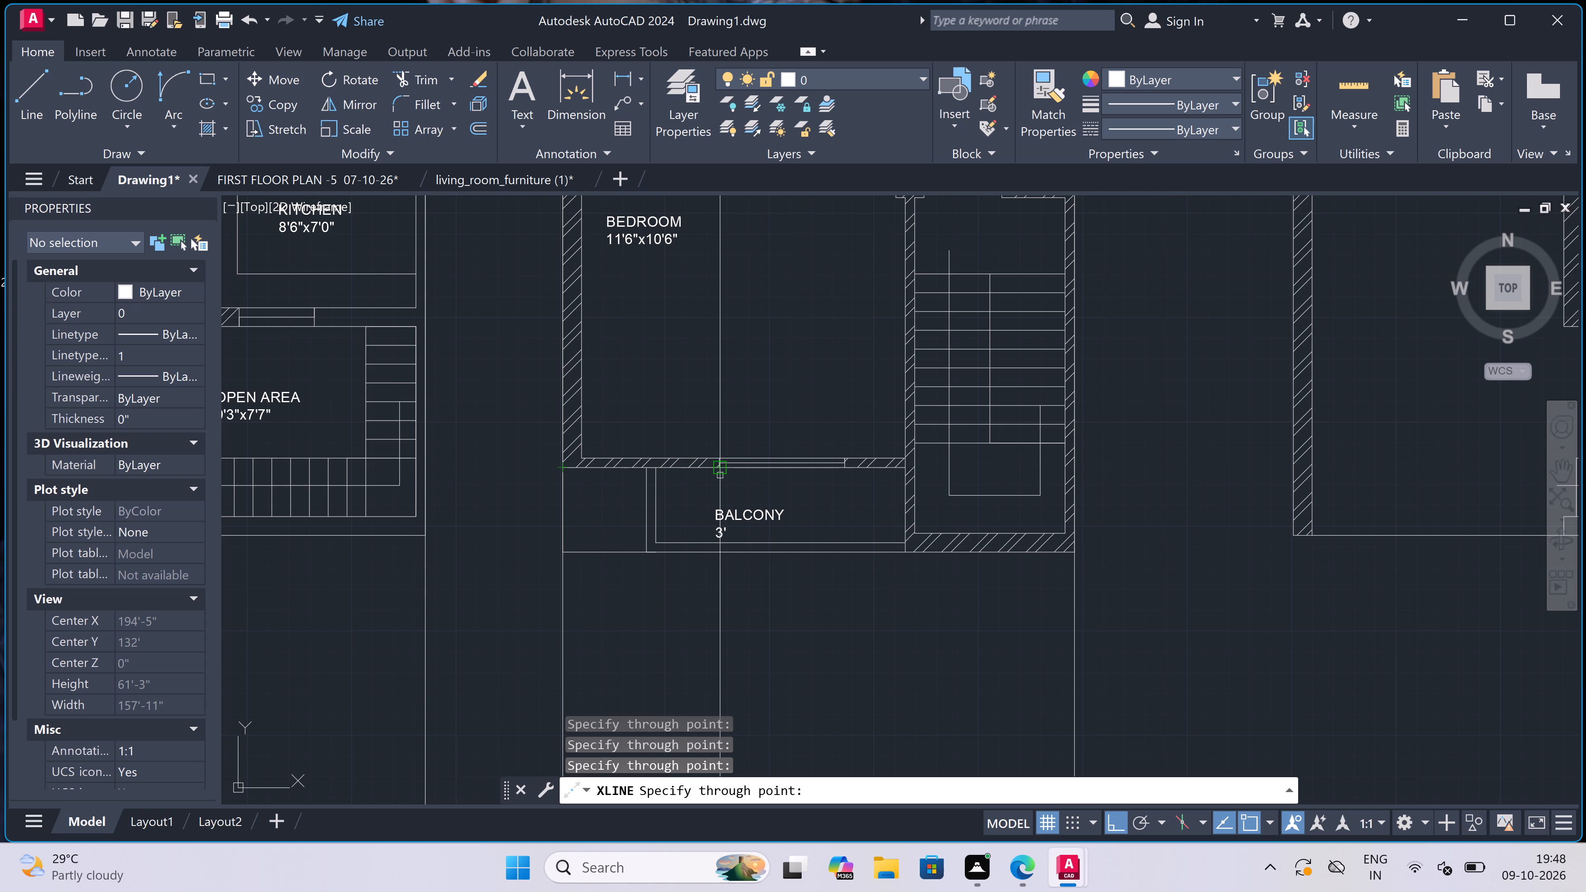
click(719, 473)
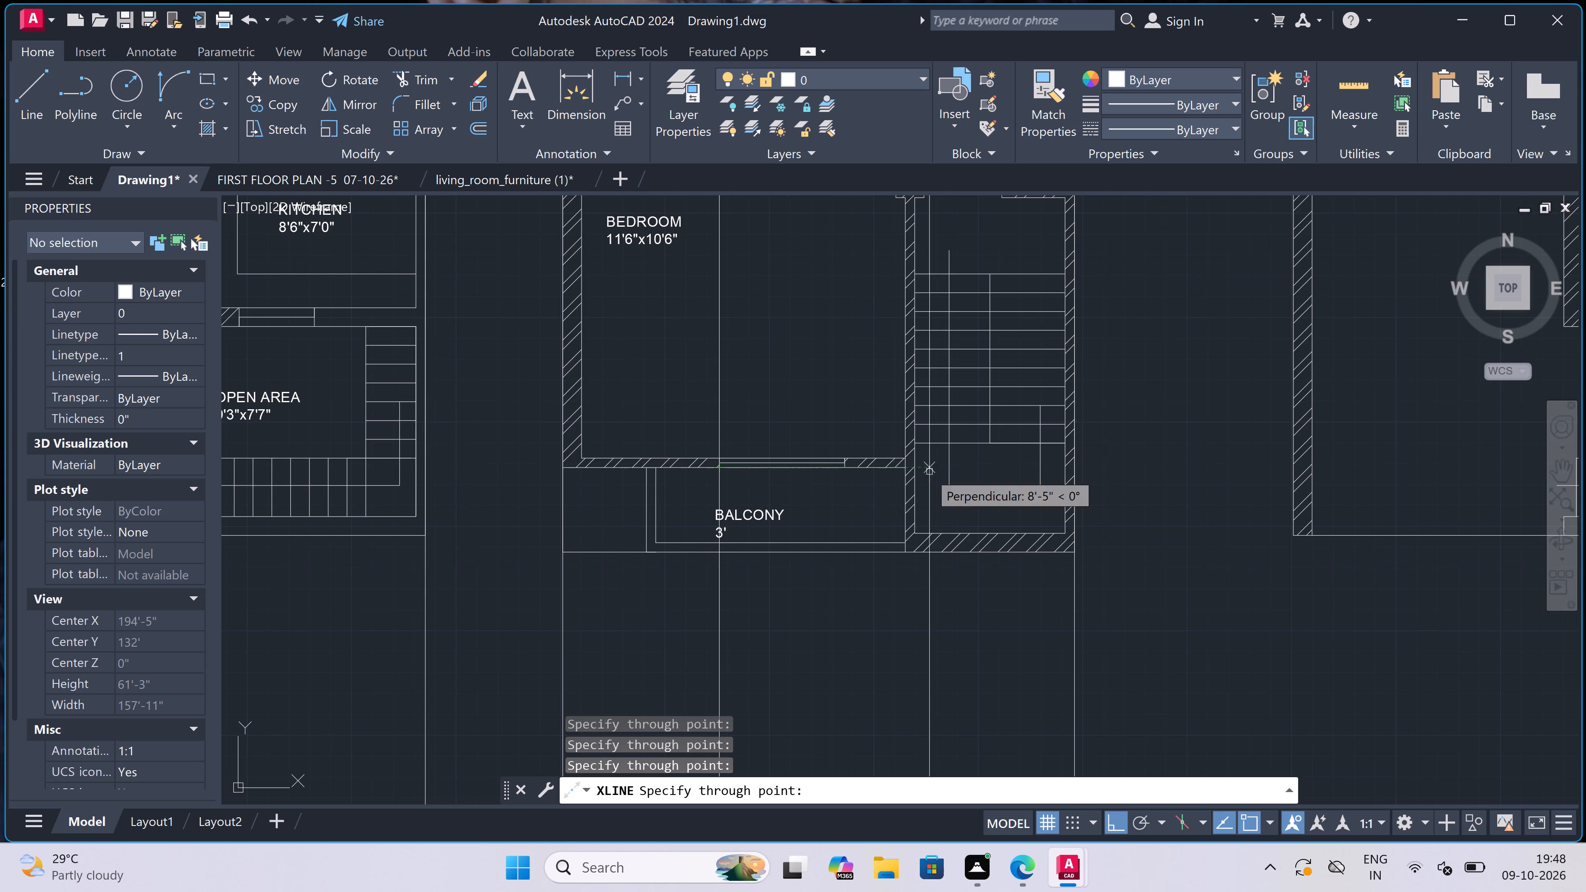
click(839, 461)
Project vertical construction lines through both faces of the cleared ground-floor plan's west wall where the section line crosses it.
scroll(753, 519, down, 3)
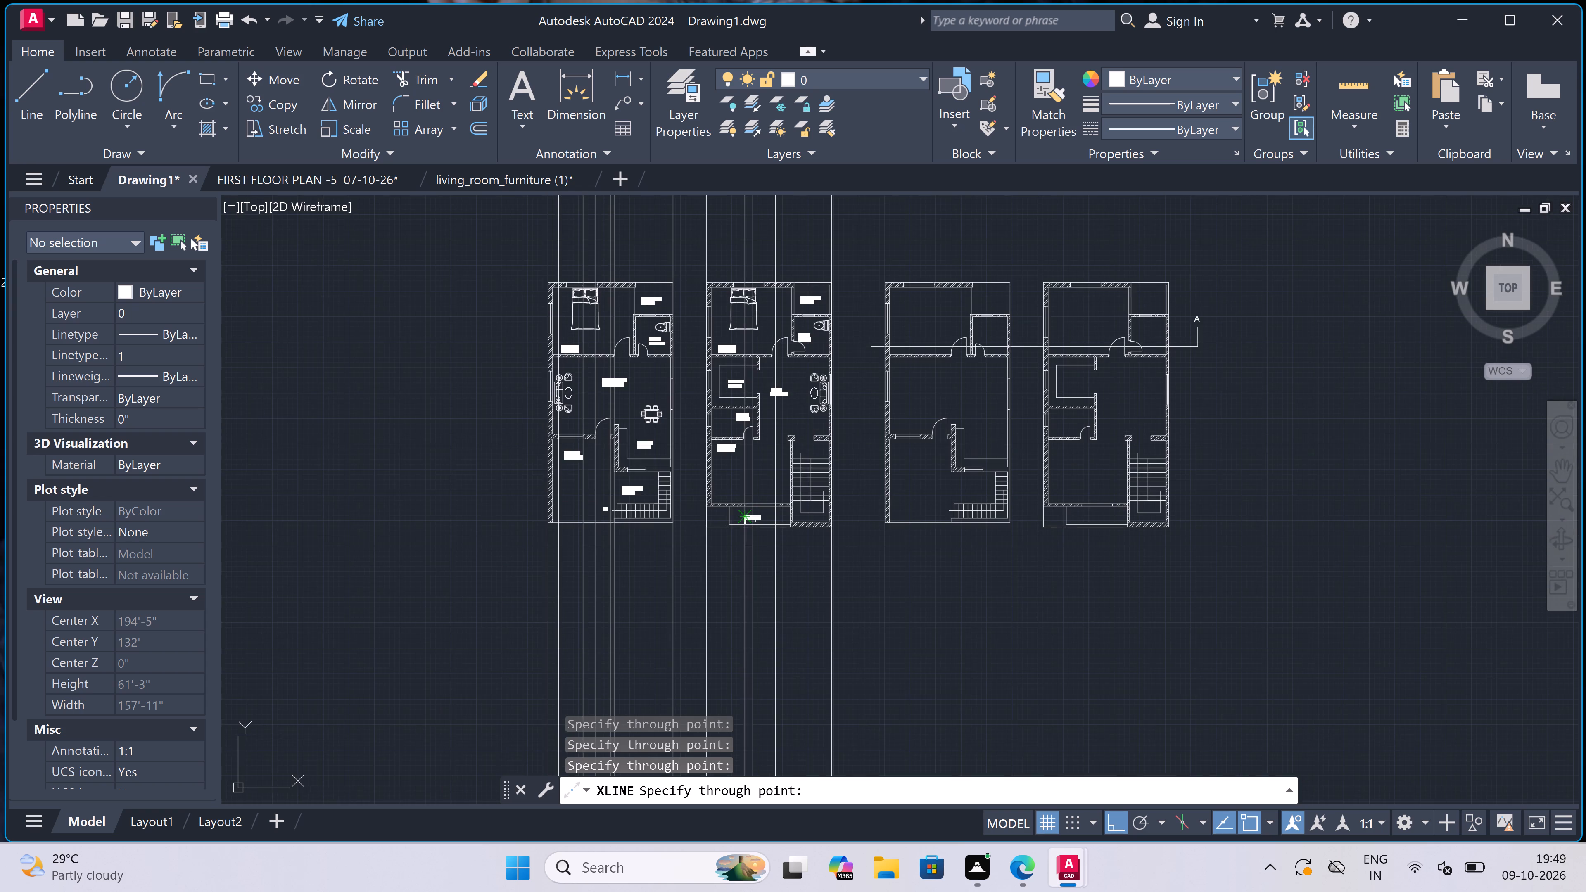
scroll(751, 520, down, 2)
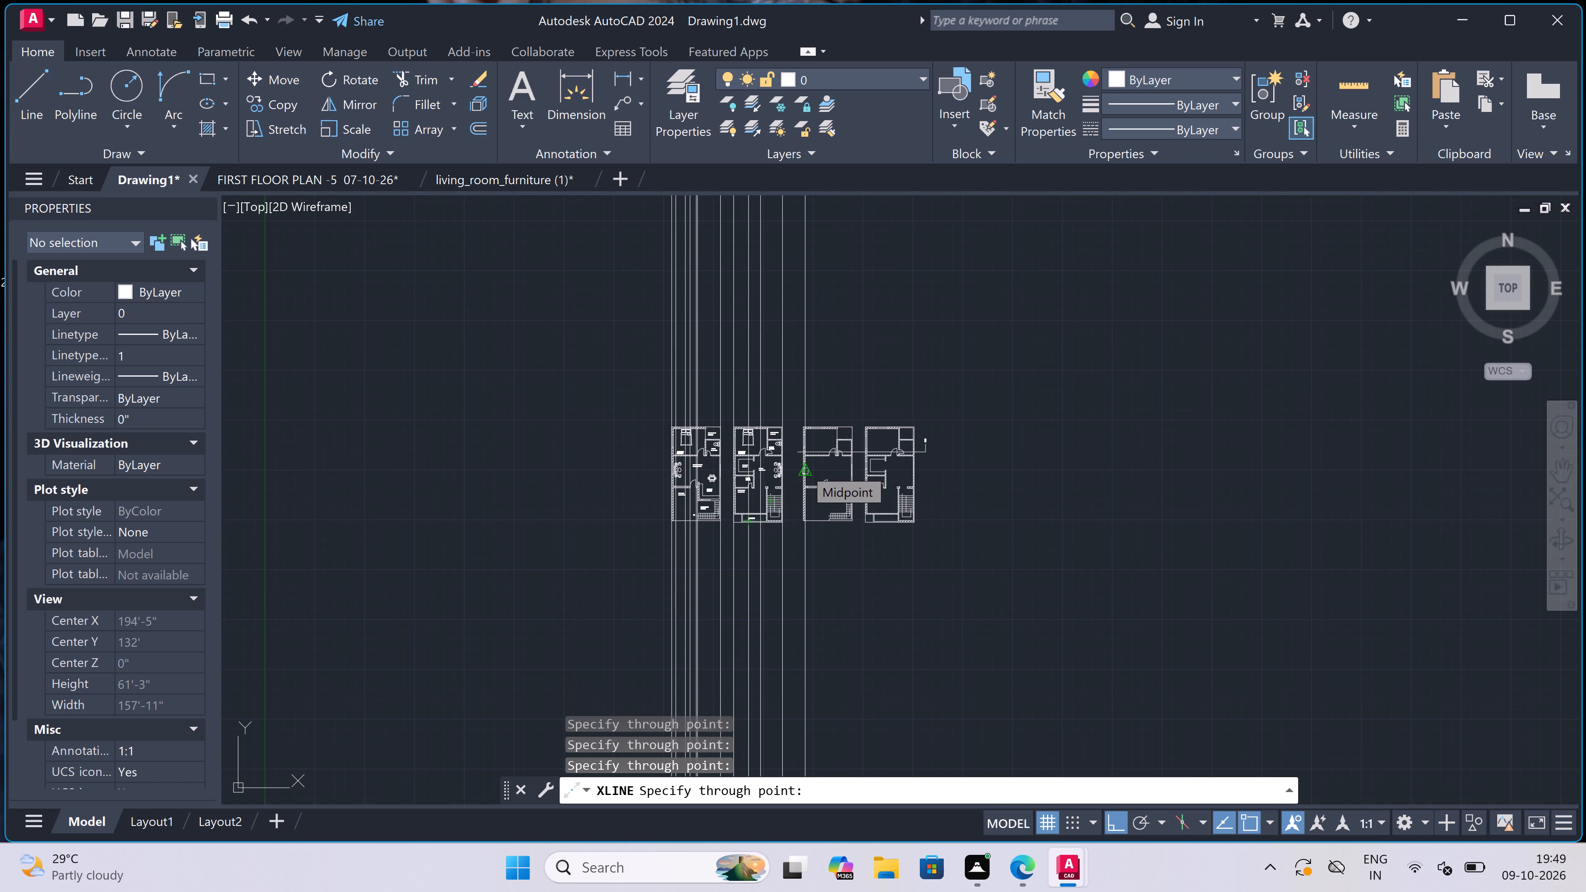
scroll(804, 463, up, 3)
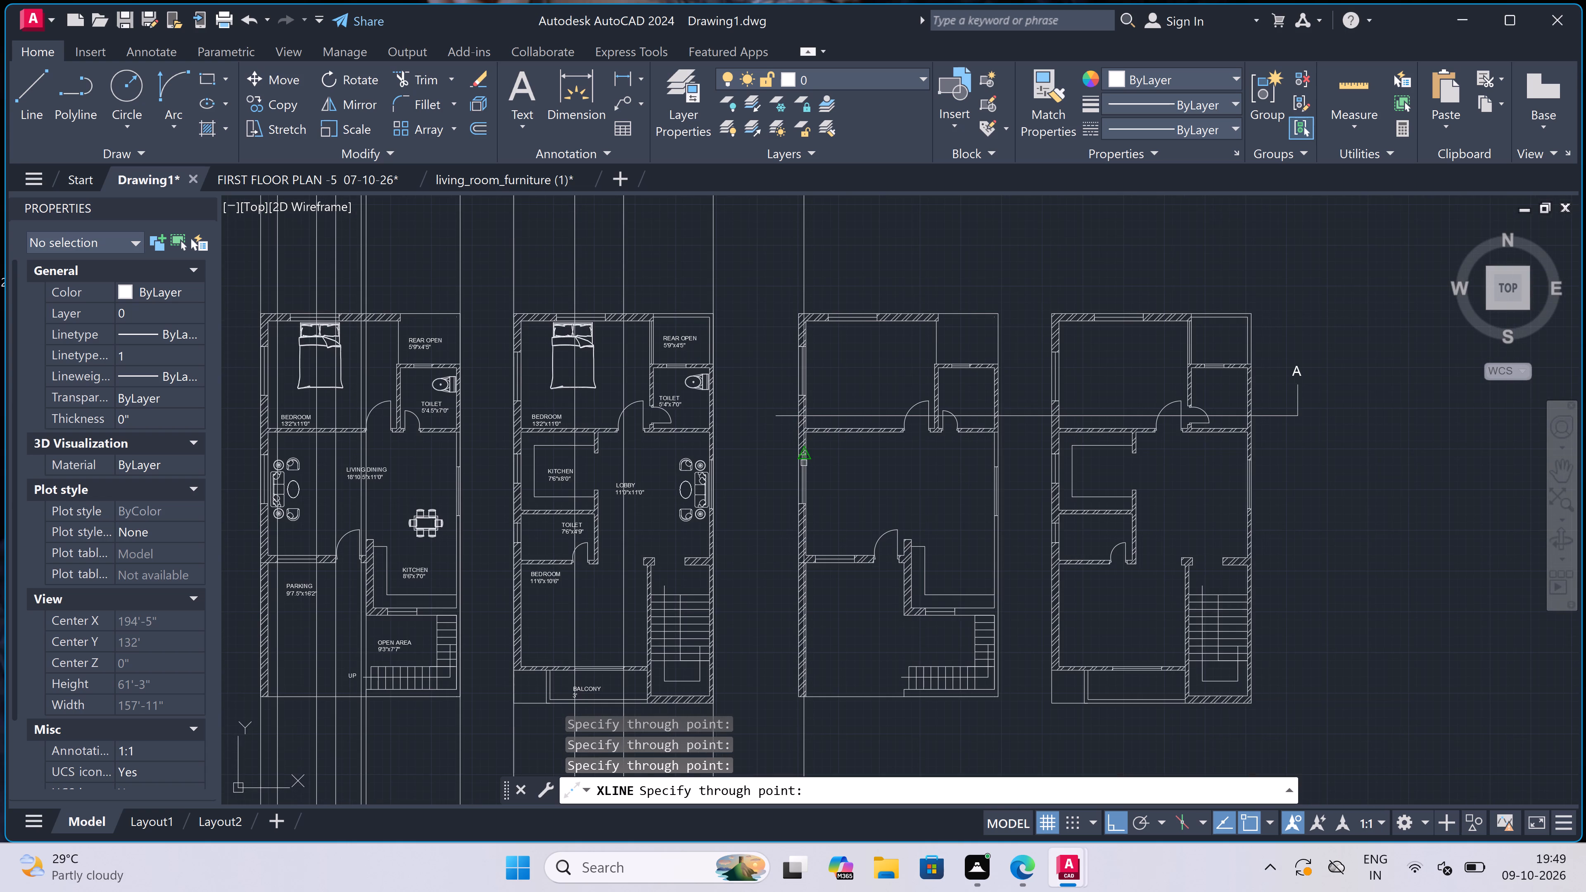
scroll(804, 444, up, 2)
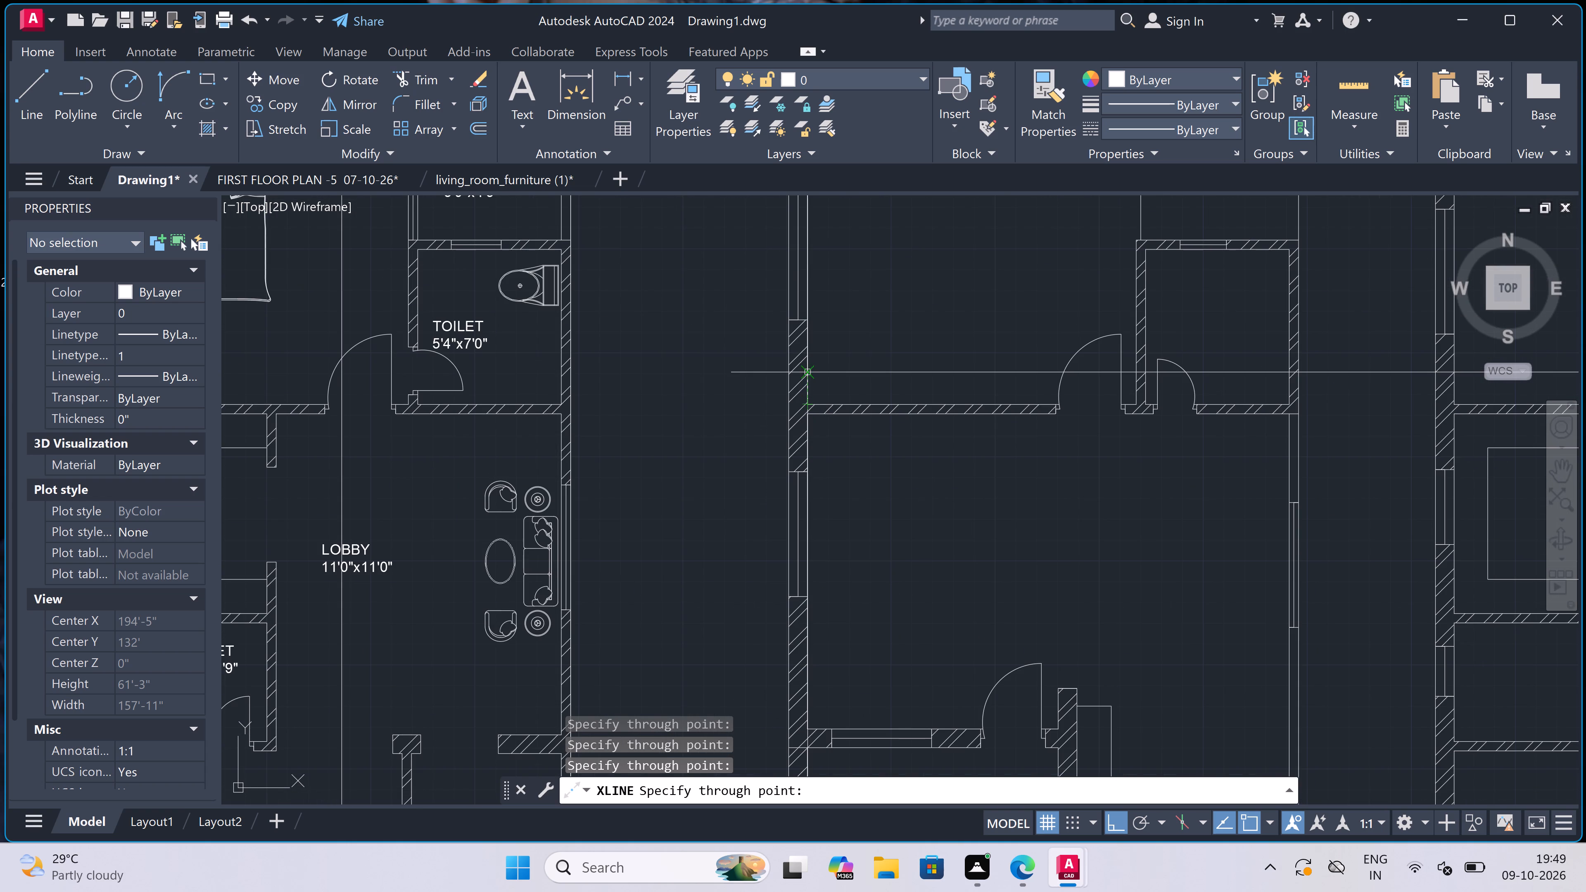
click(807, 370)
scroll(807, 370, up, 1)
click(772, 376)
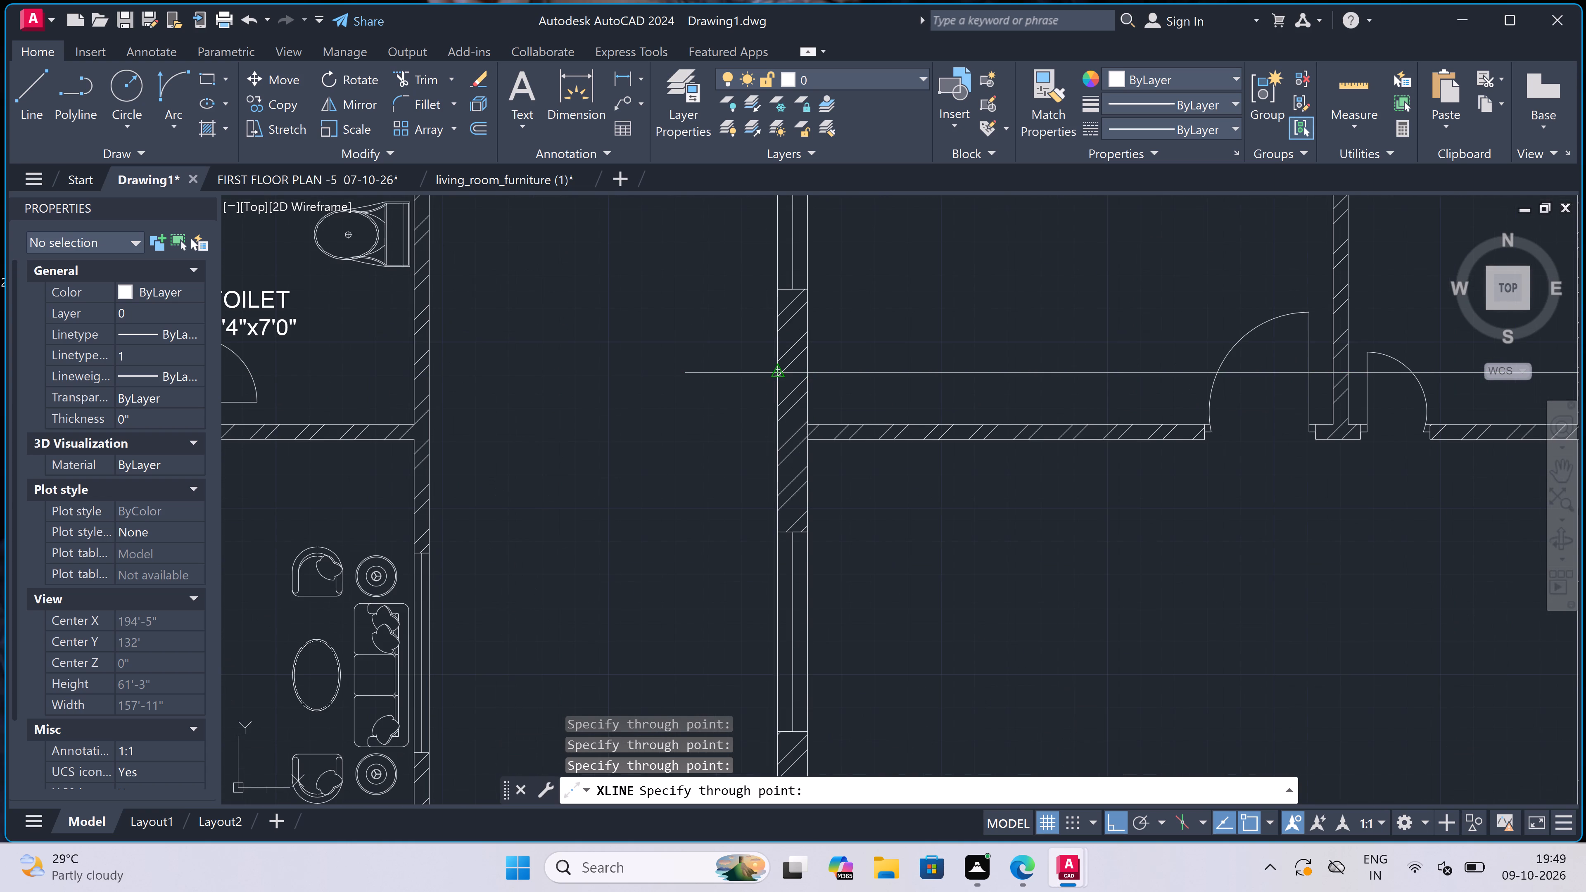
Project vertical construction lines through both ends of the rear bedroom window in the cleared ground-floor plan.
scroll(772, 376, down, 2)
scroll(925, 332, down, 2)
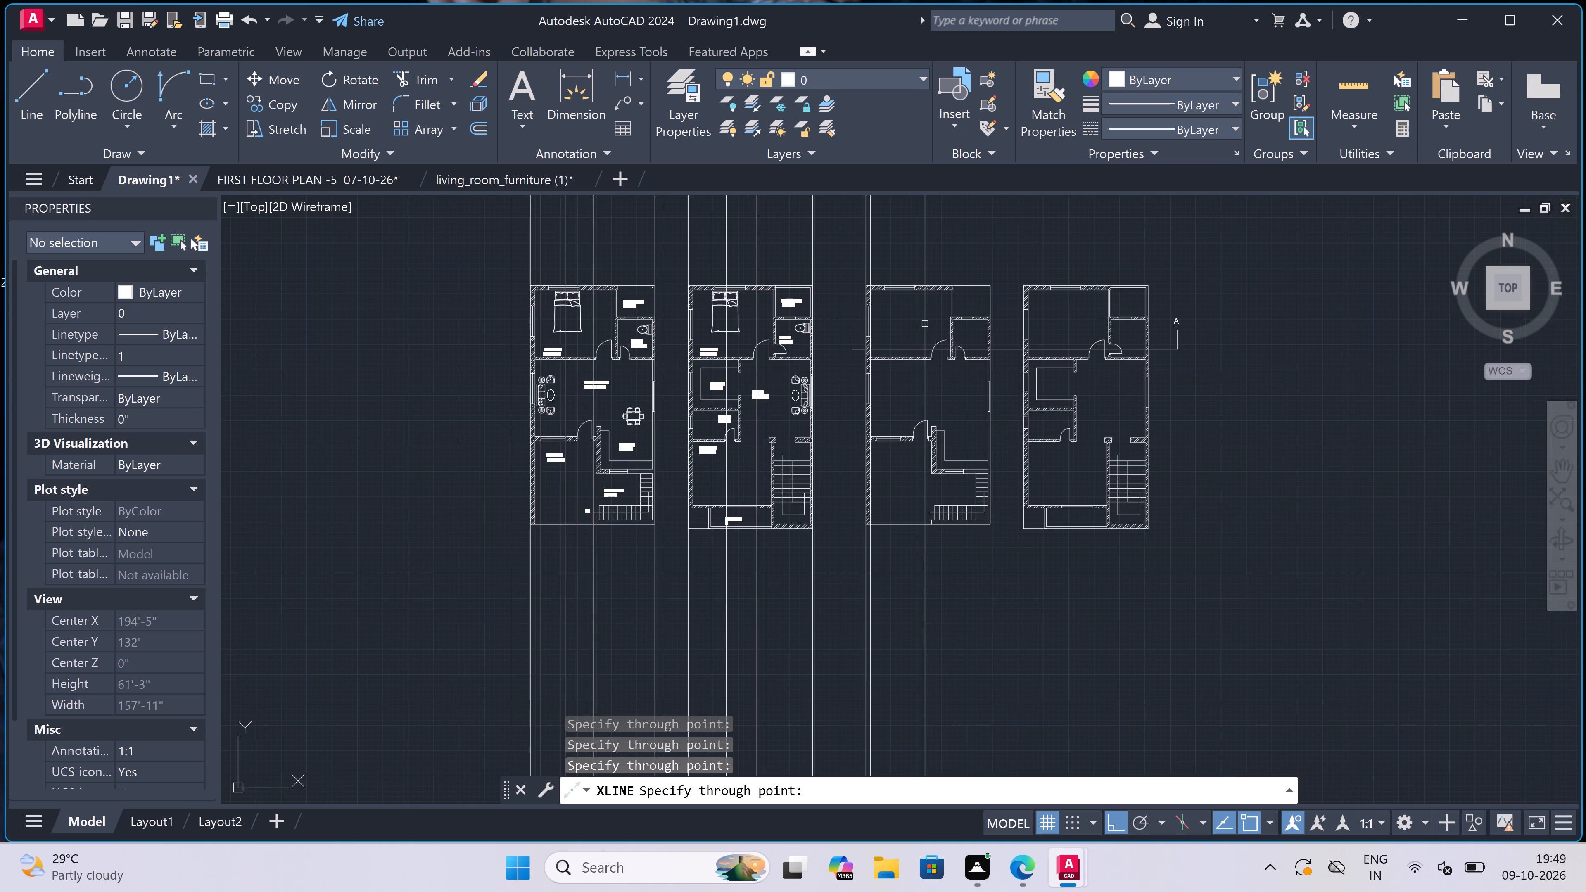
scroll(921, 280, up, 3)
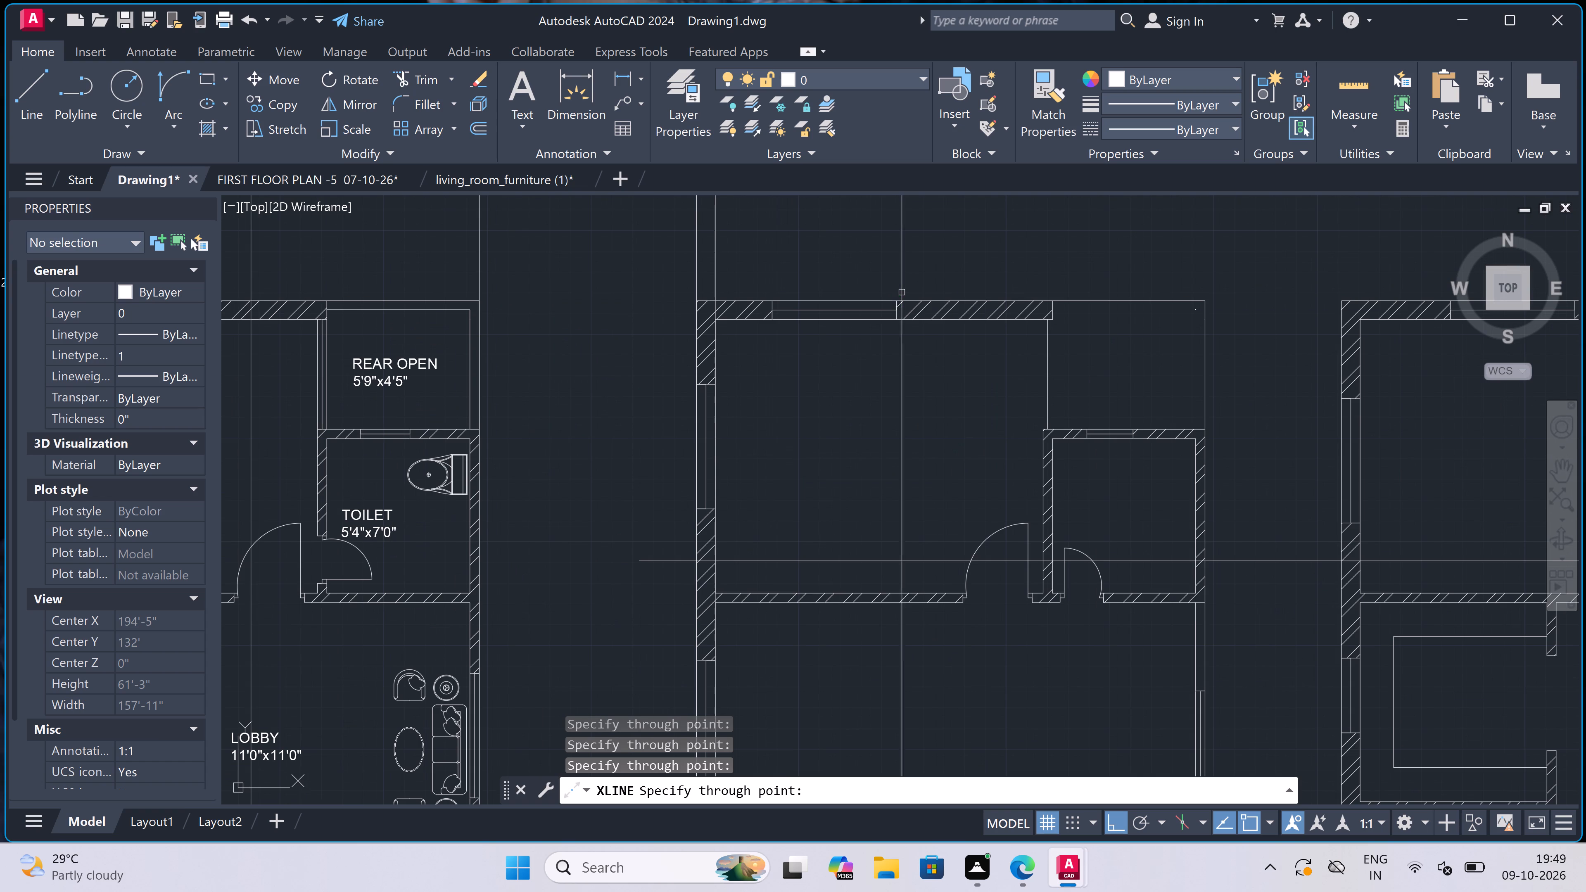
click(897, 299)
scroll(778, 314, up, 2)
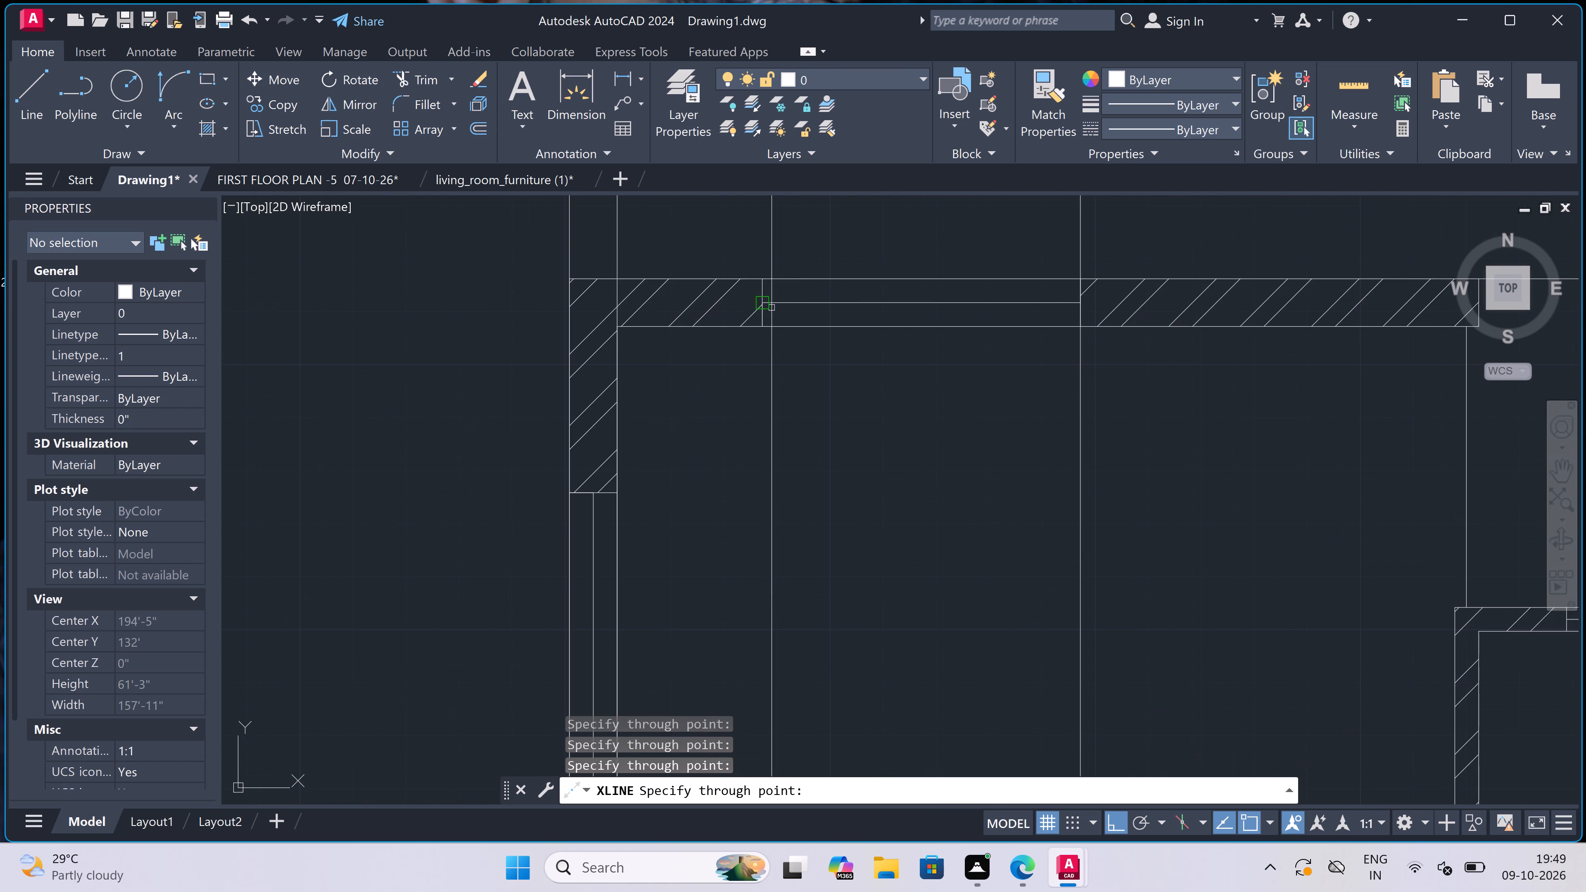
click(758, 303)
Project vertical construction lines through both faces of the bedroom–toilet partition where the section line crosses the cleared ground-floor plan.
scroll(758, 303, down, 4)
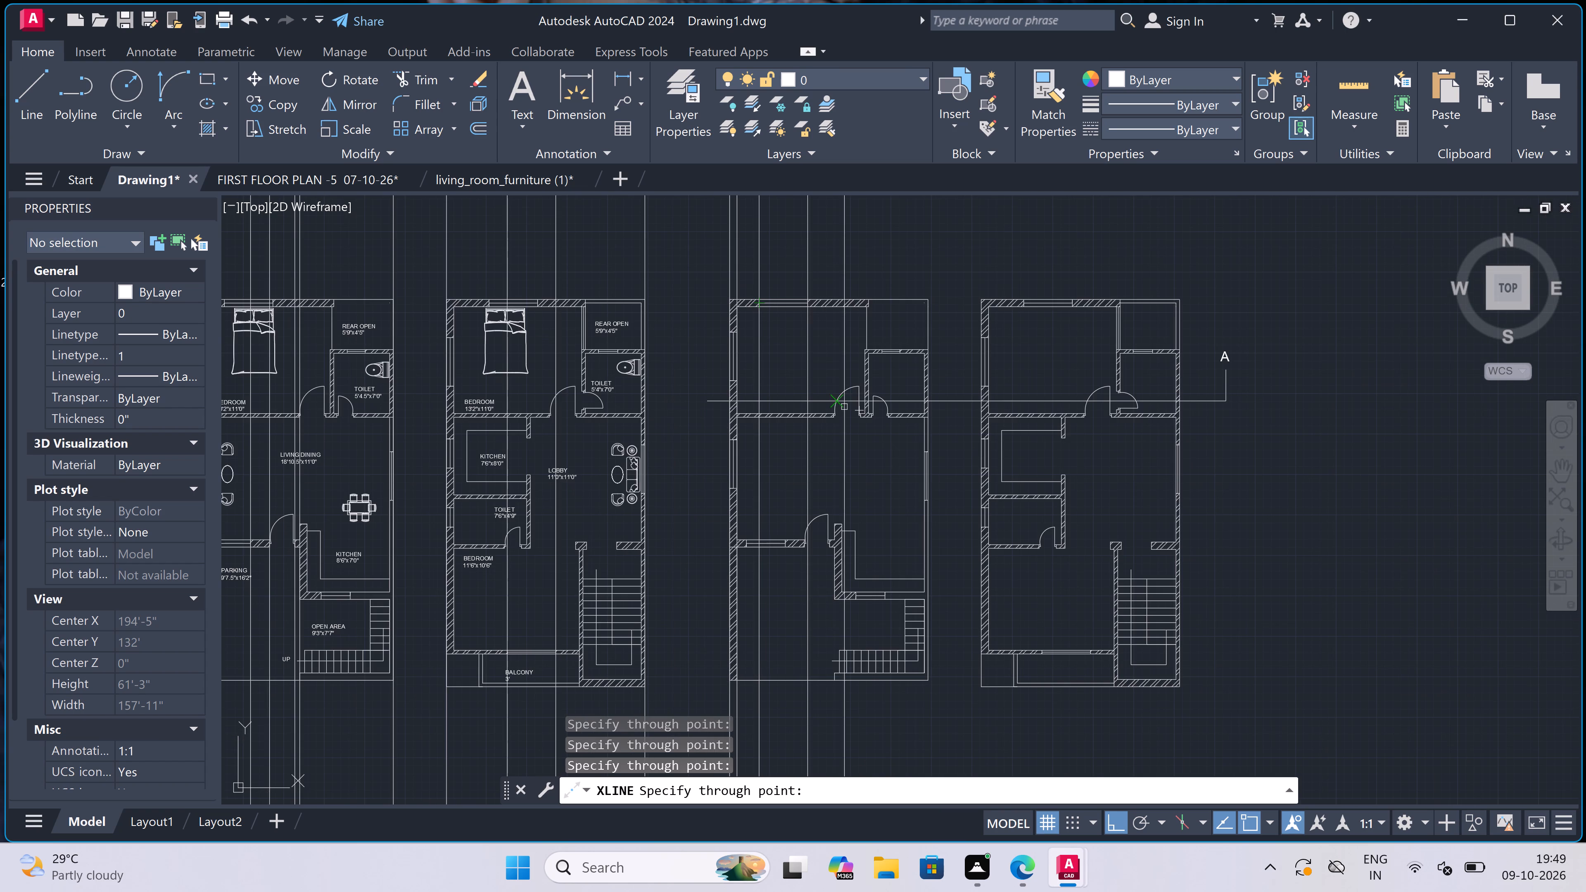
scroll(872, 418, up, 3)
click(857, 353)
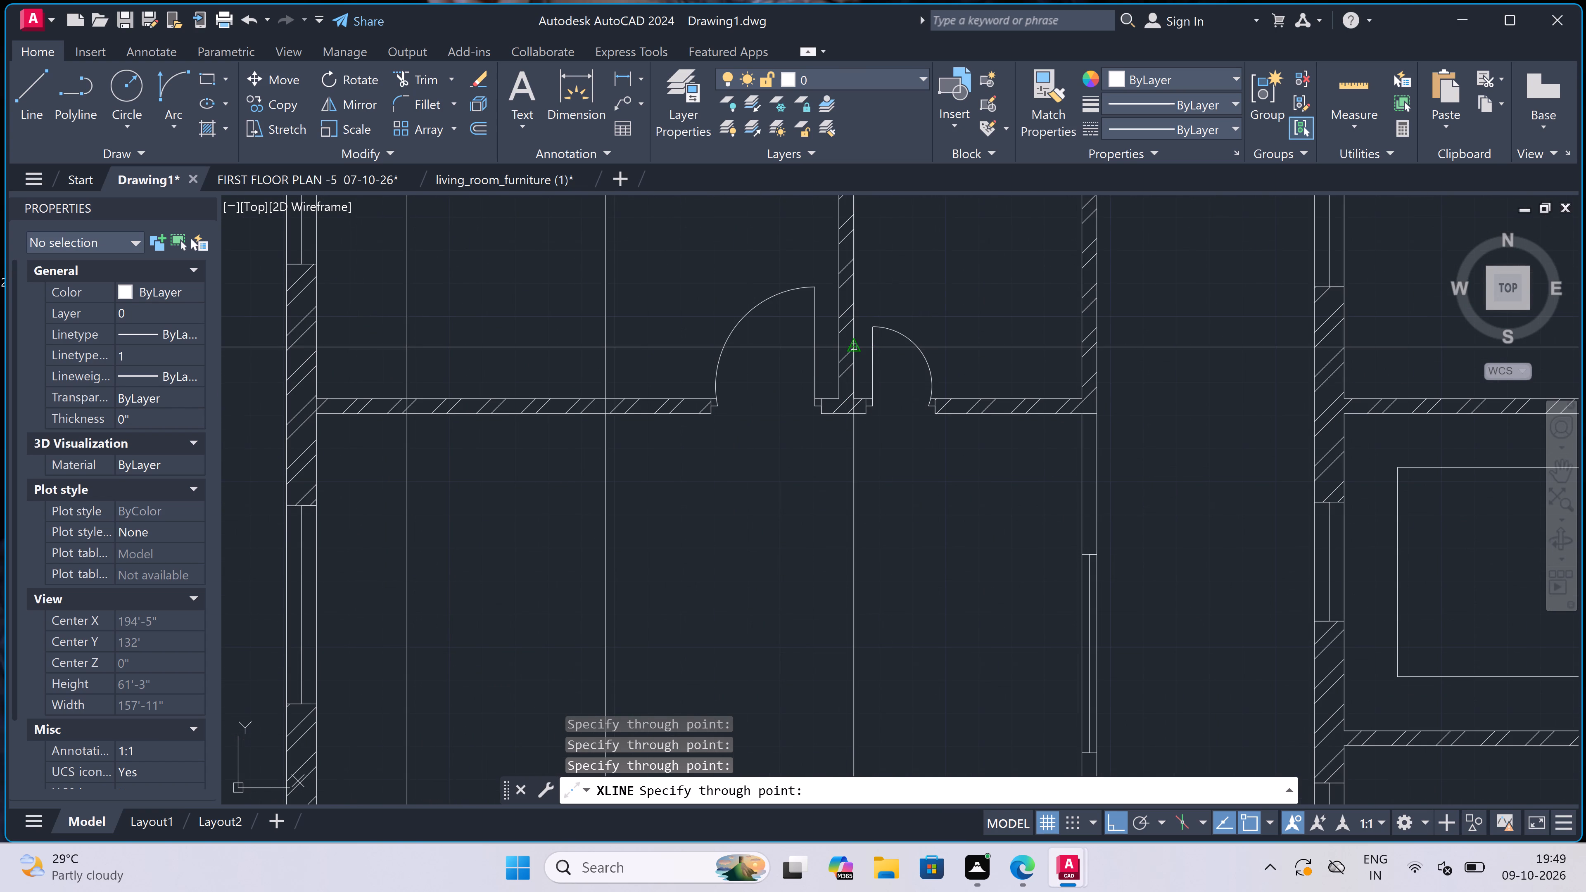
scroll(857, 353, up, 3)
click(780, 328)
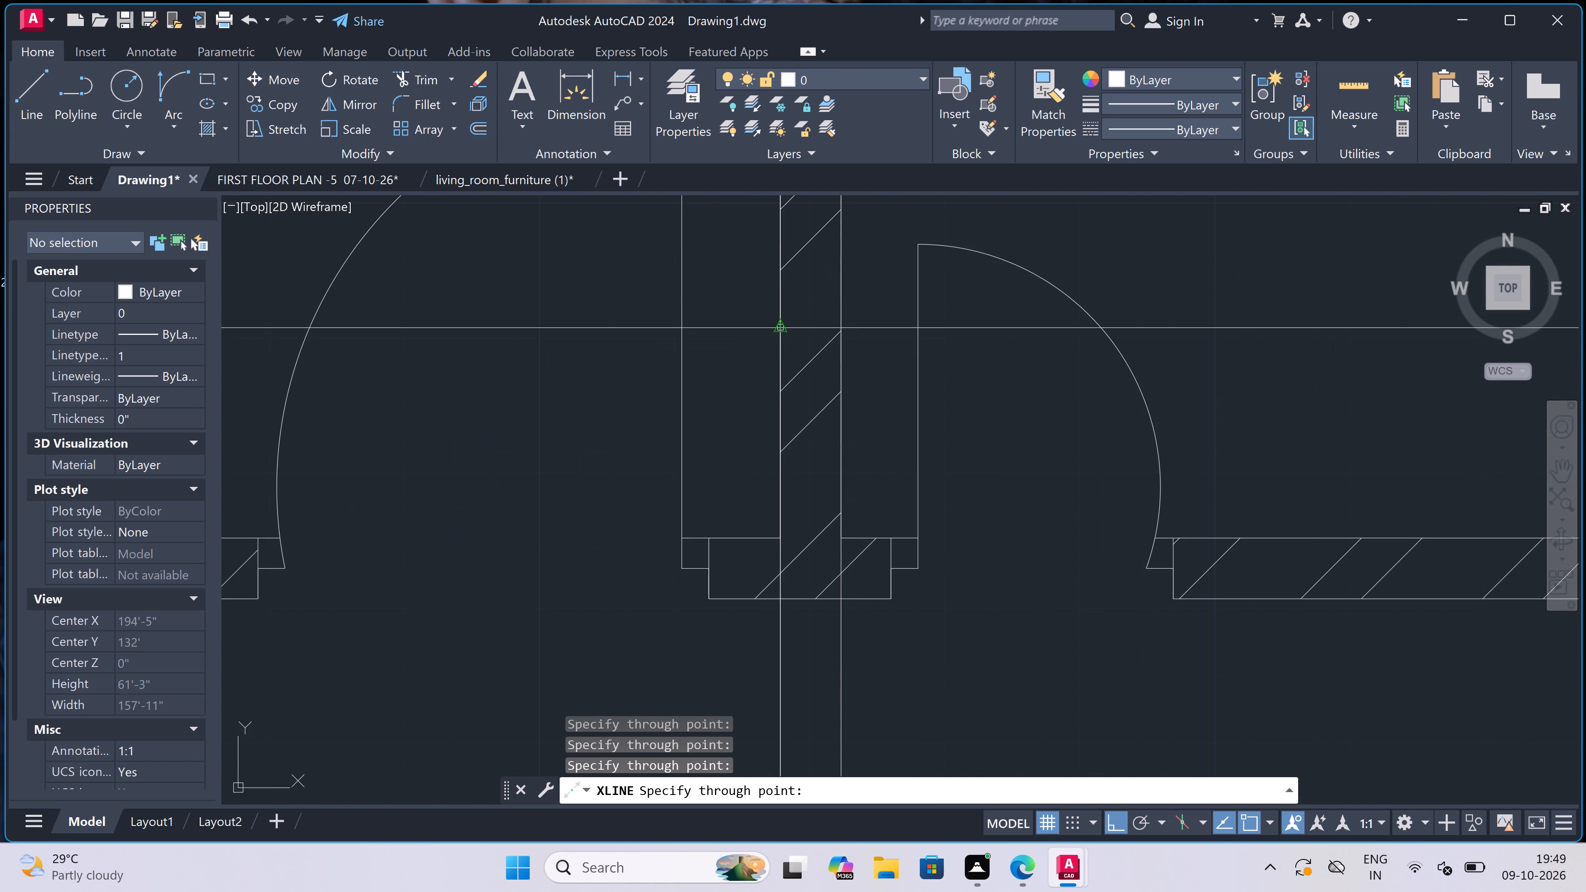
Project vertical construction lines through both ends of the toilet's rear window in the cleared ground-floor plan.
scroll(780, 328, down, 5)
scroll(805, 249, up, 3)
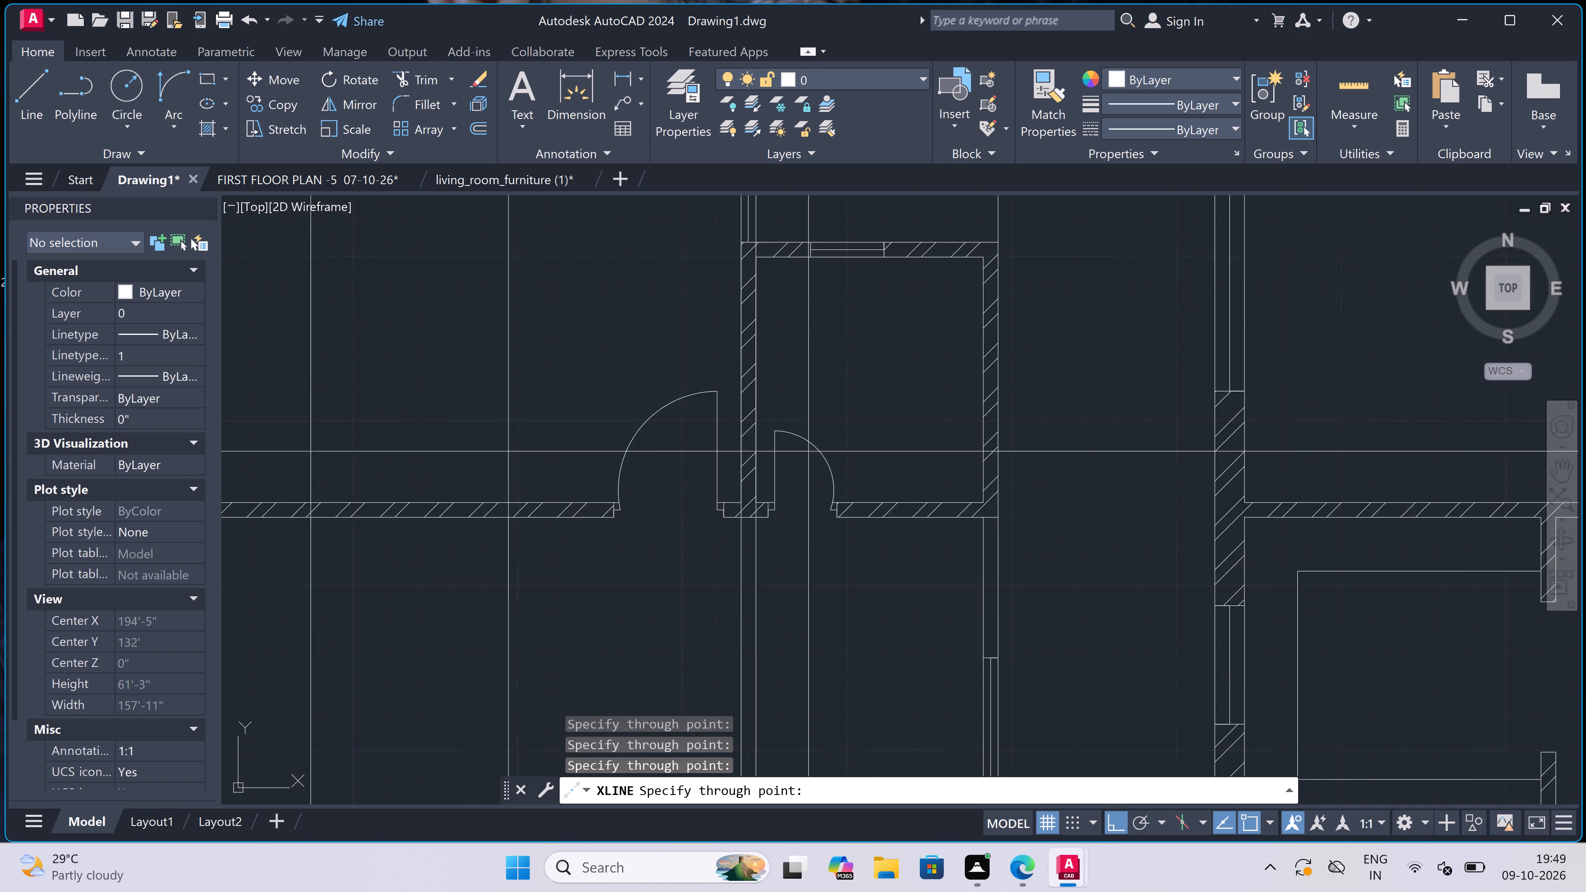
click(807, 260)
click(930, 260)
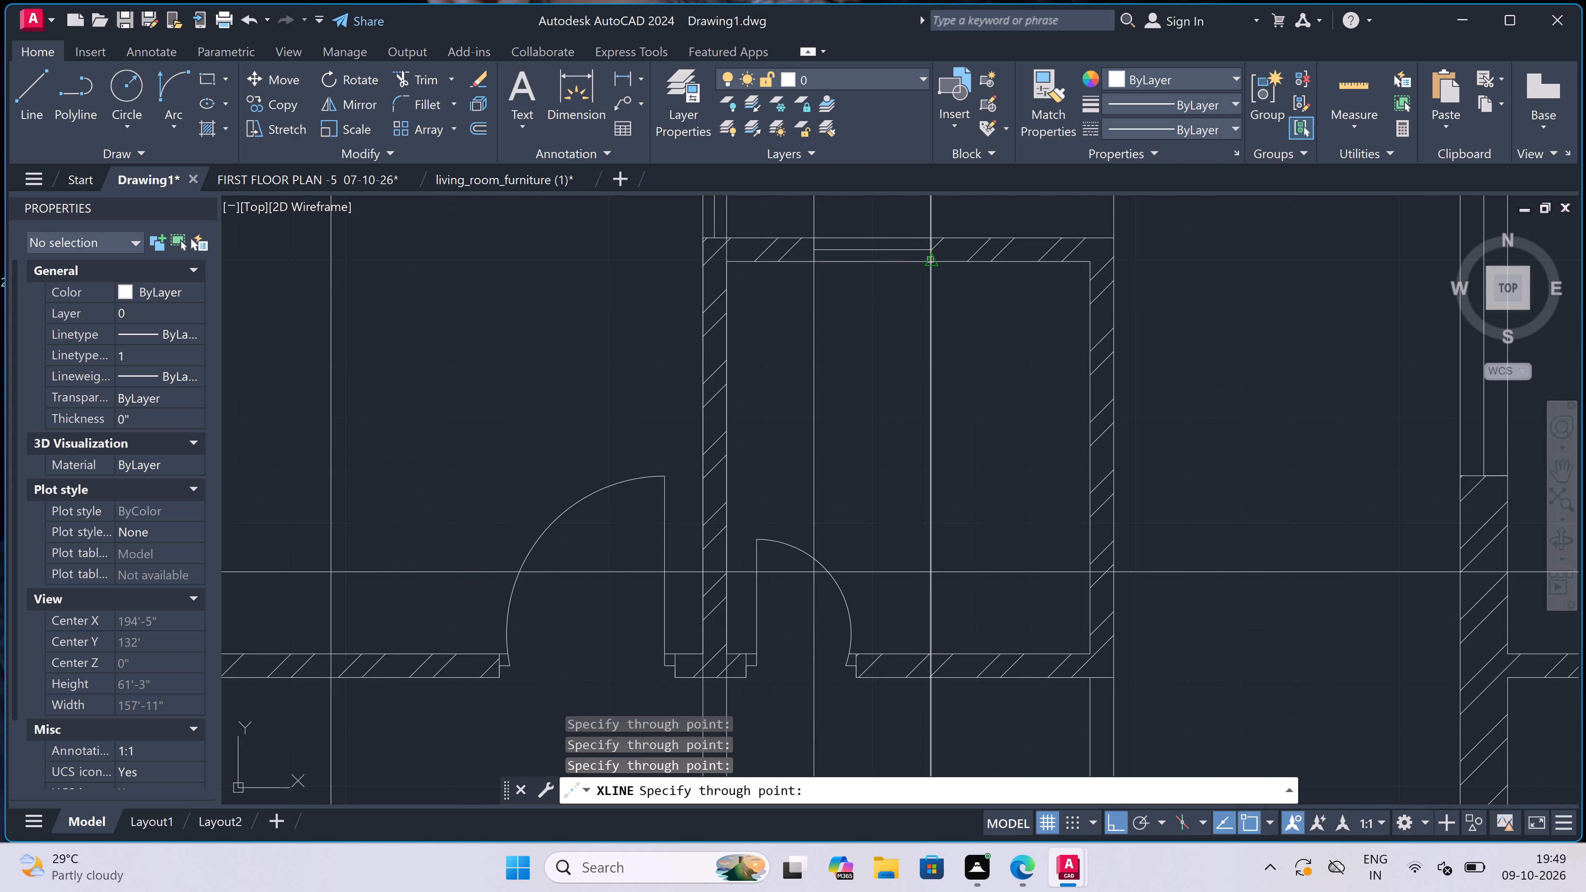
Project vertical construction lines through both faces of the toilet's east wall where the section line crosses the cleared ground-floor plan.
scroll(930, 260, down, 3)
scroll(985, 329, up, 2)
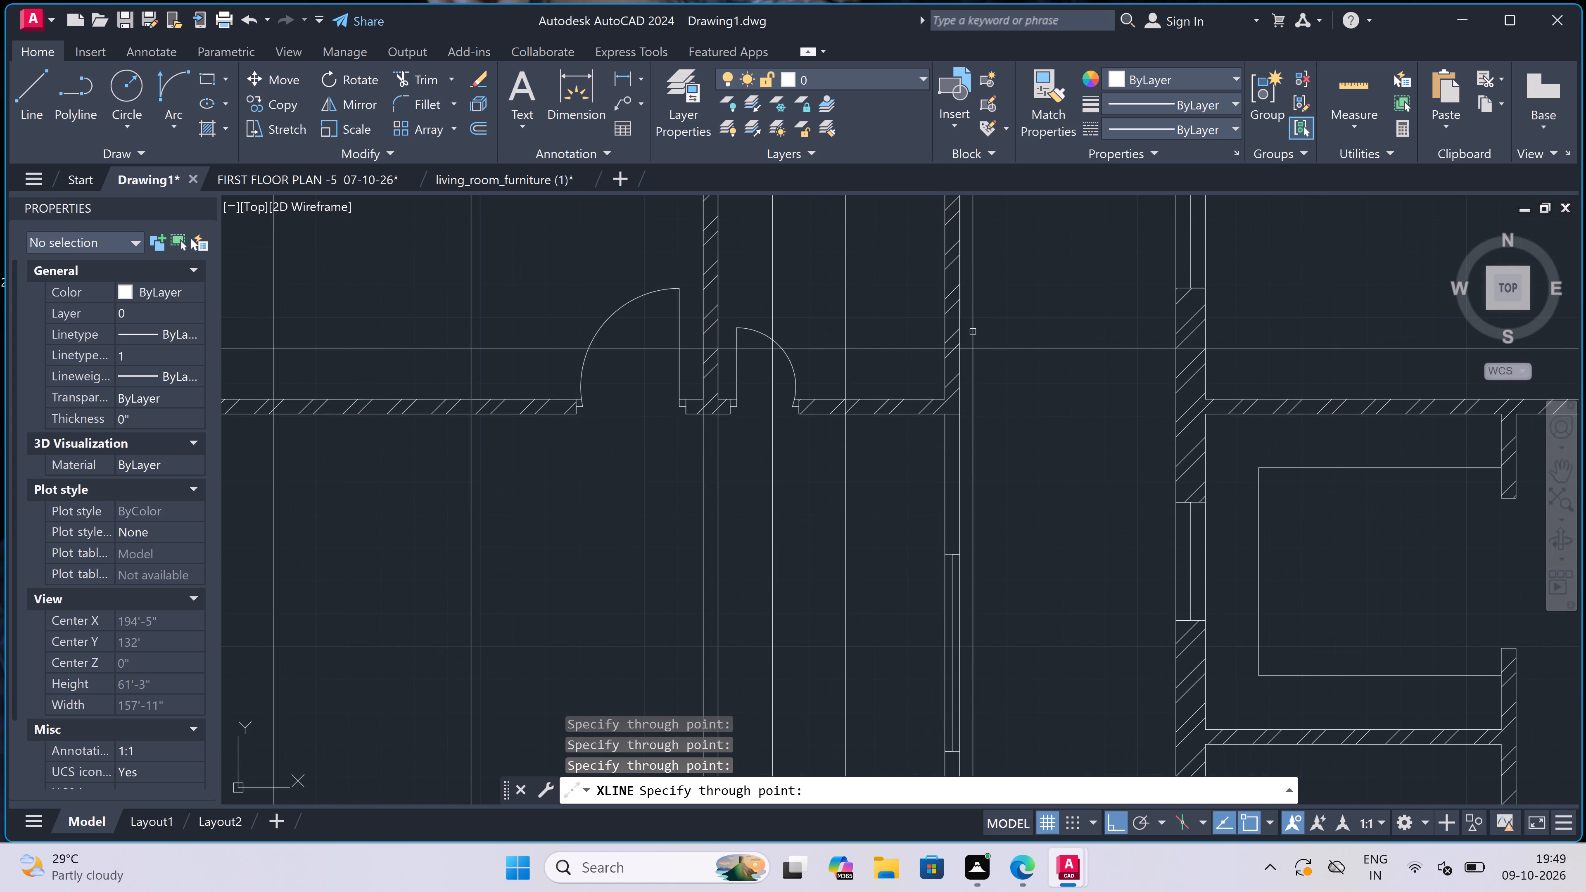
scroll(973, 332, up, 1)
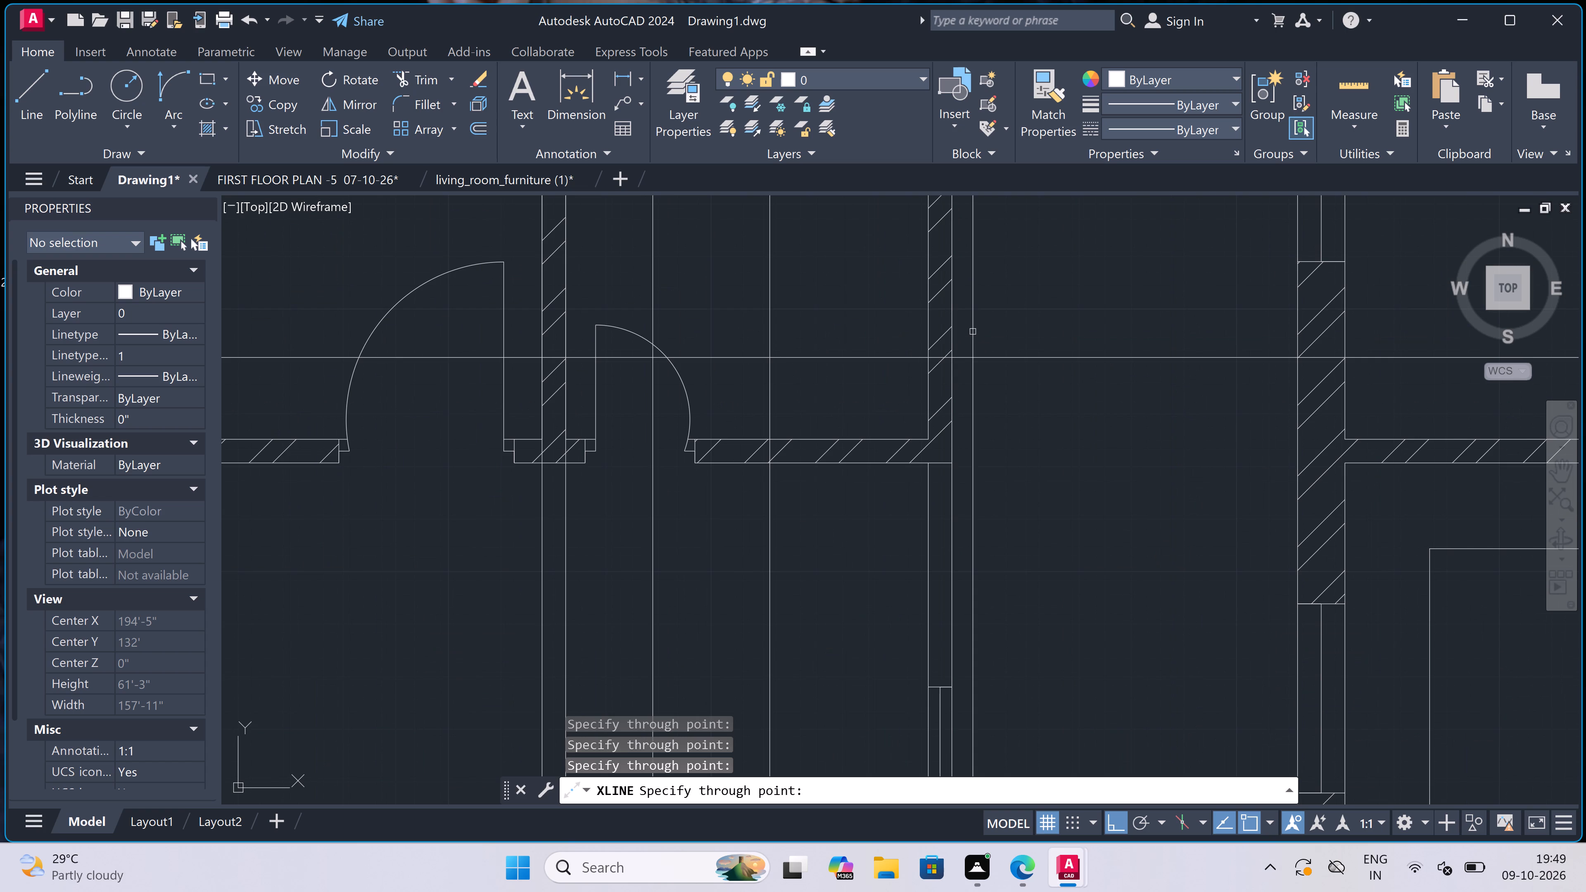
scroll(973, 332, up, 1)
click(937, 377)
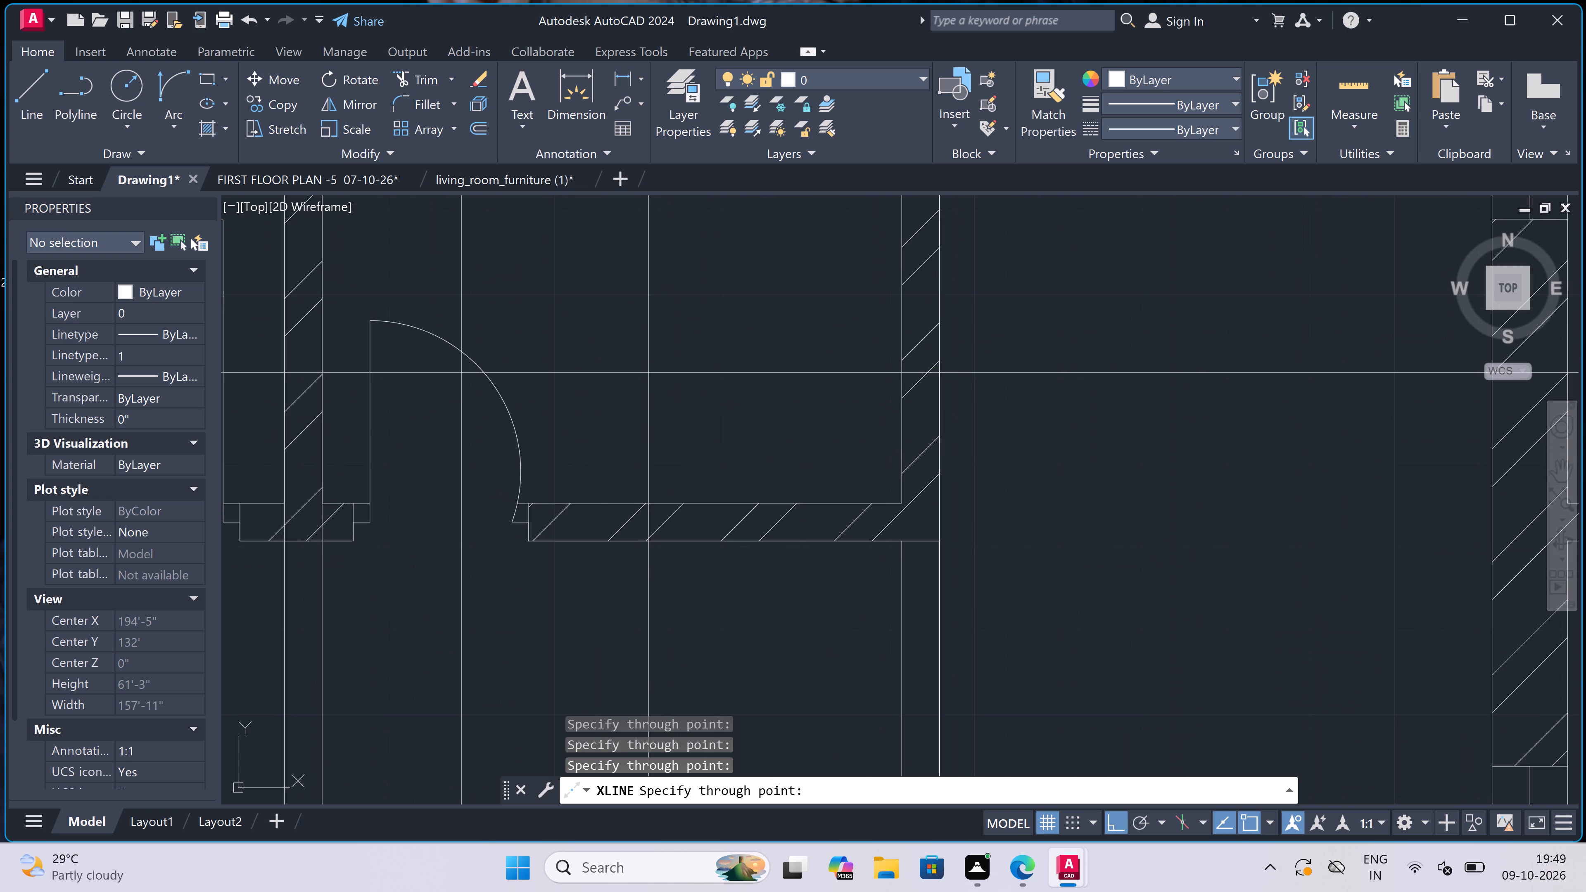
click(899, 378)
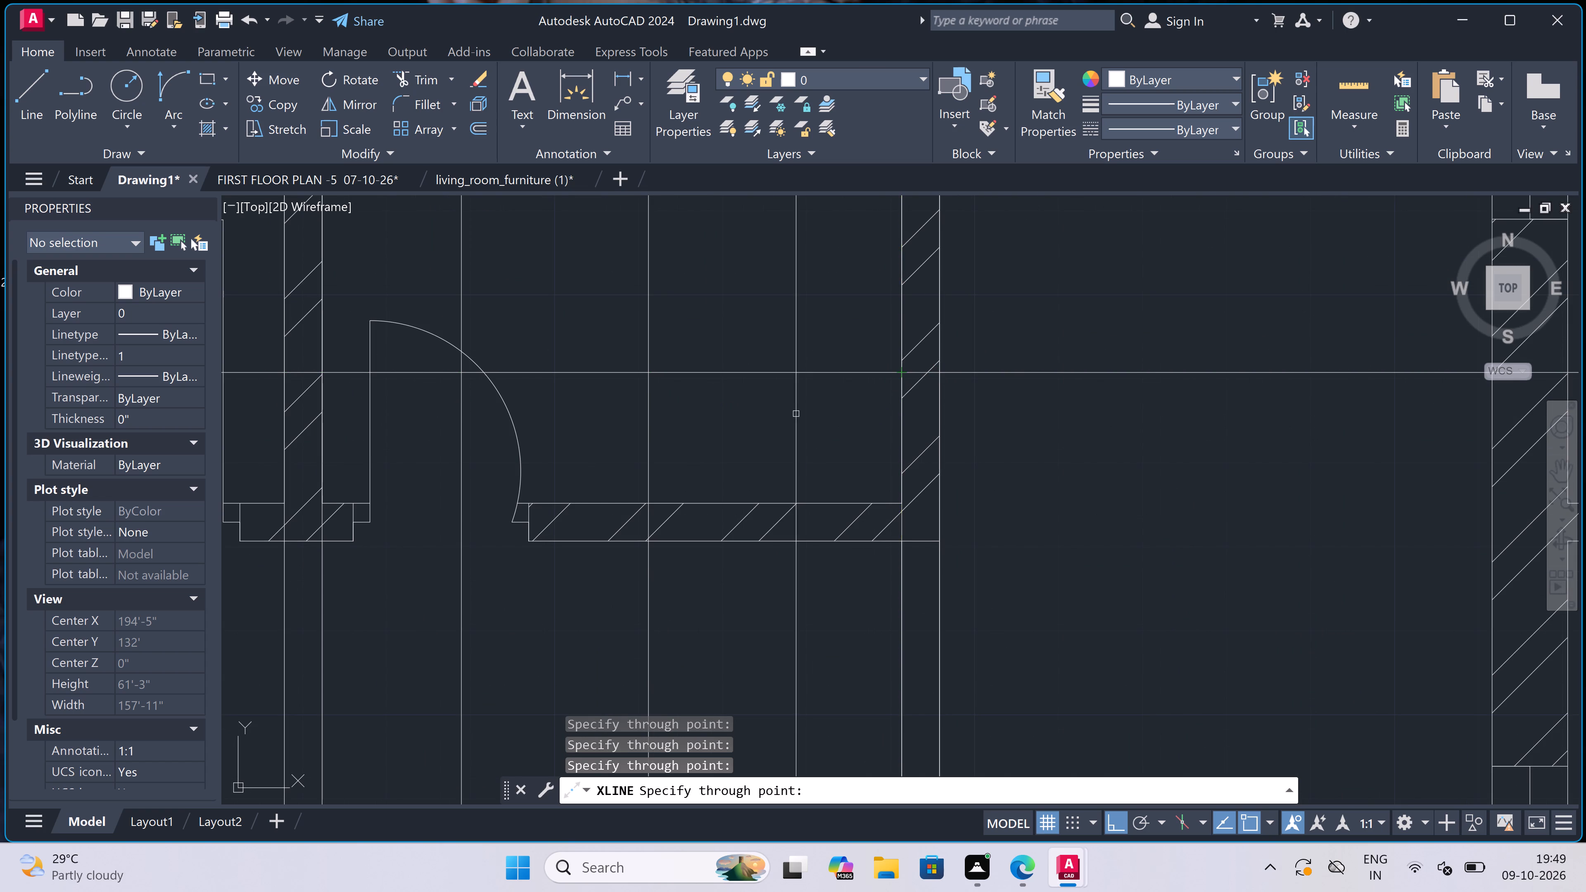
Project vertical construction lines through both faces of the cleared first-floor plan's west wall where the section line crosses it.
scroll(792, 414, down, 6)
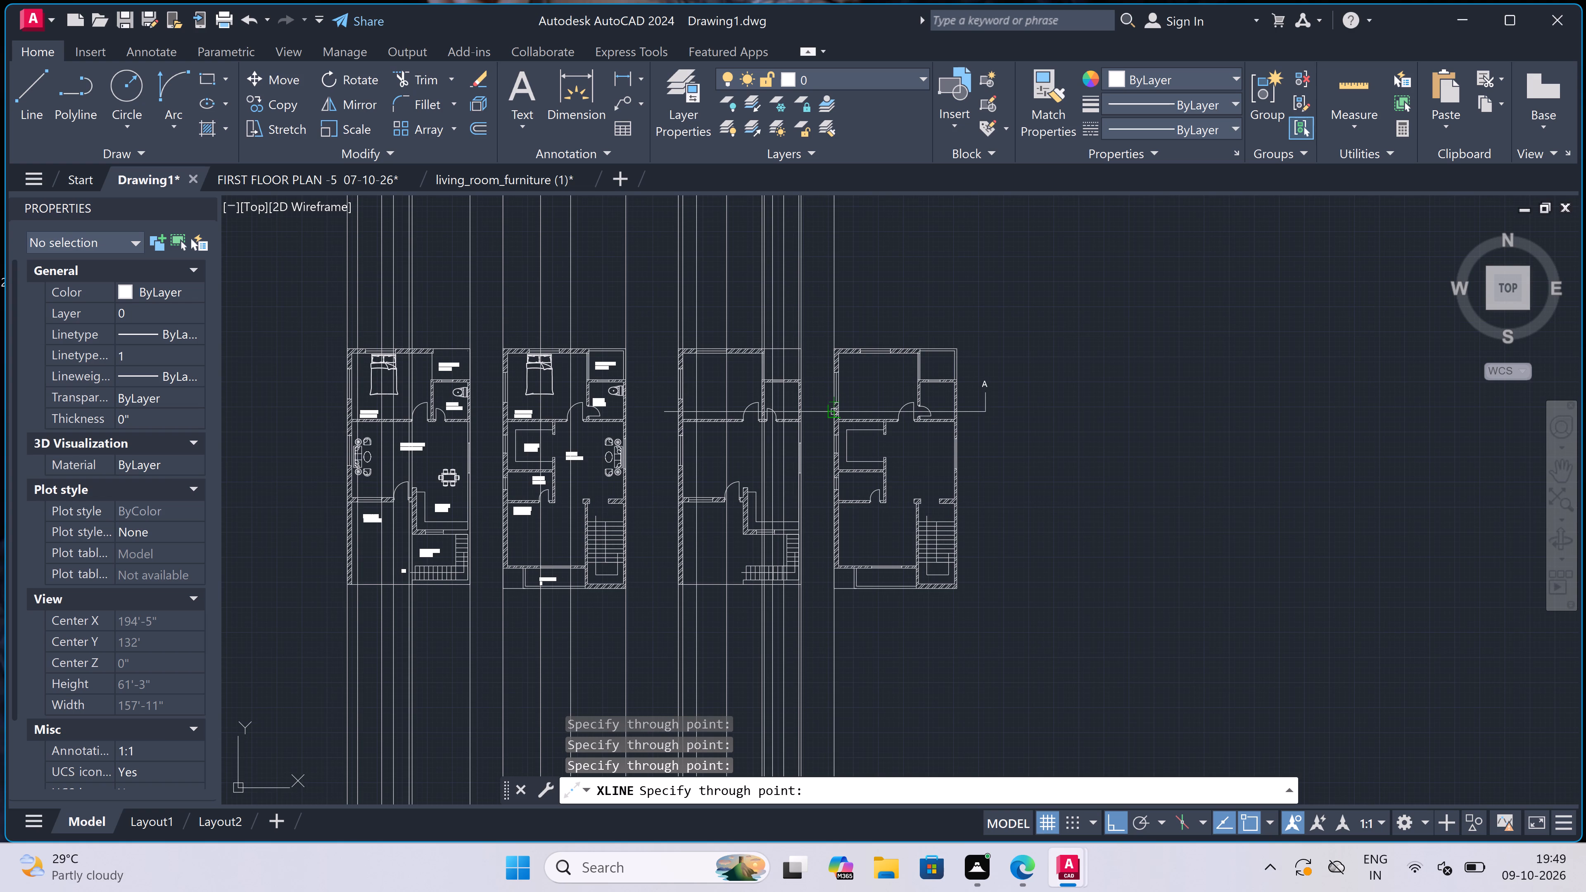
scroll(834, 409, up, 5)
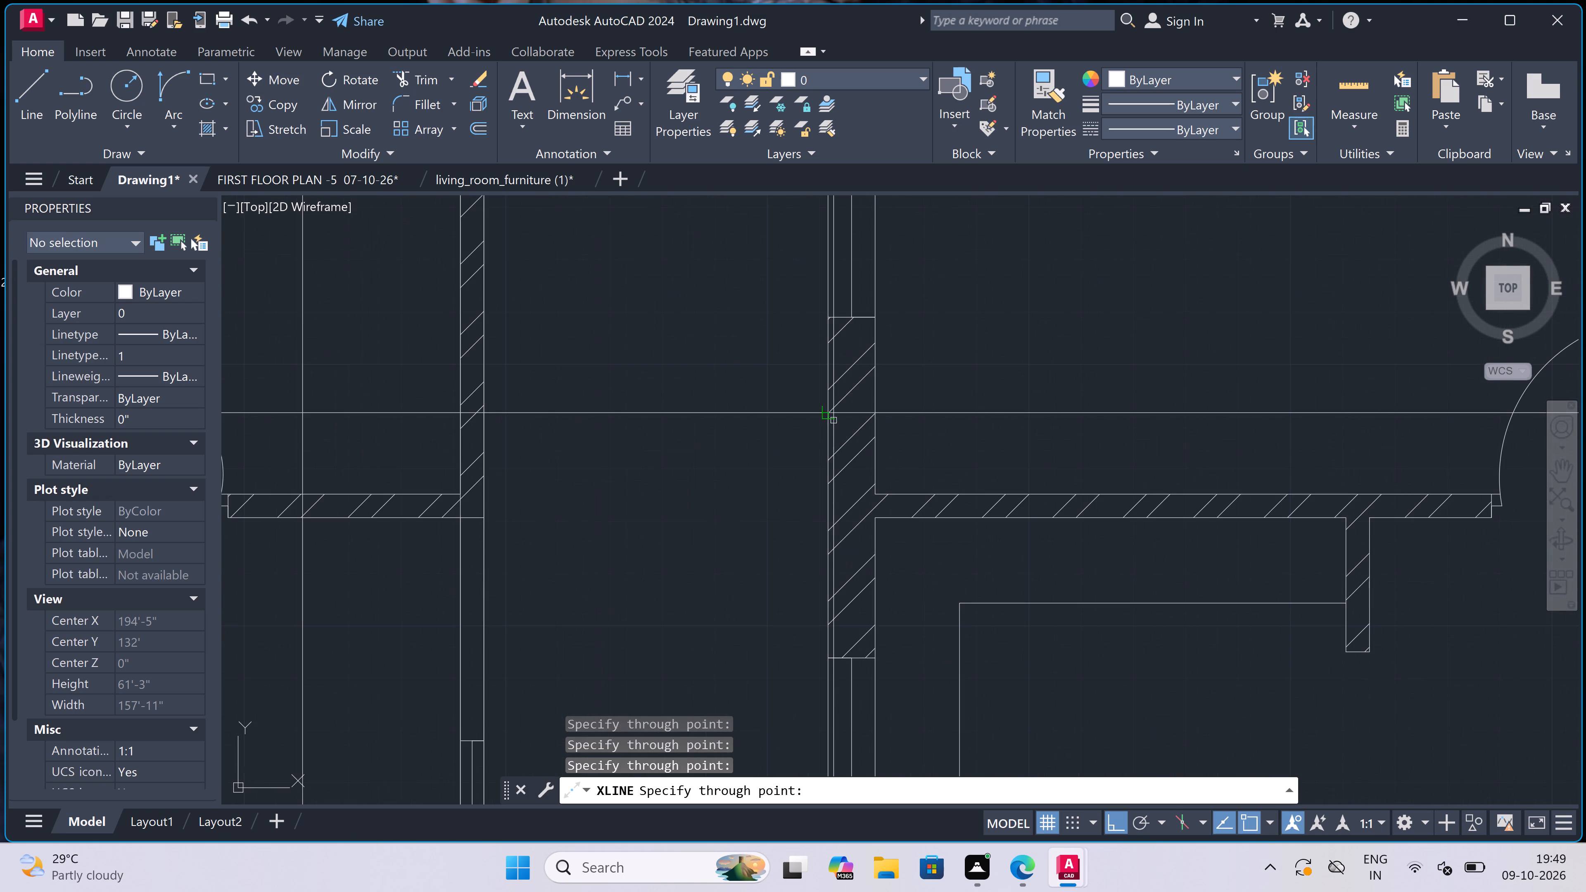
click(830, 414)
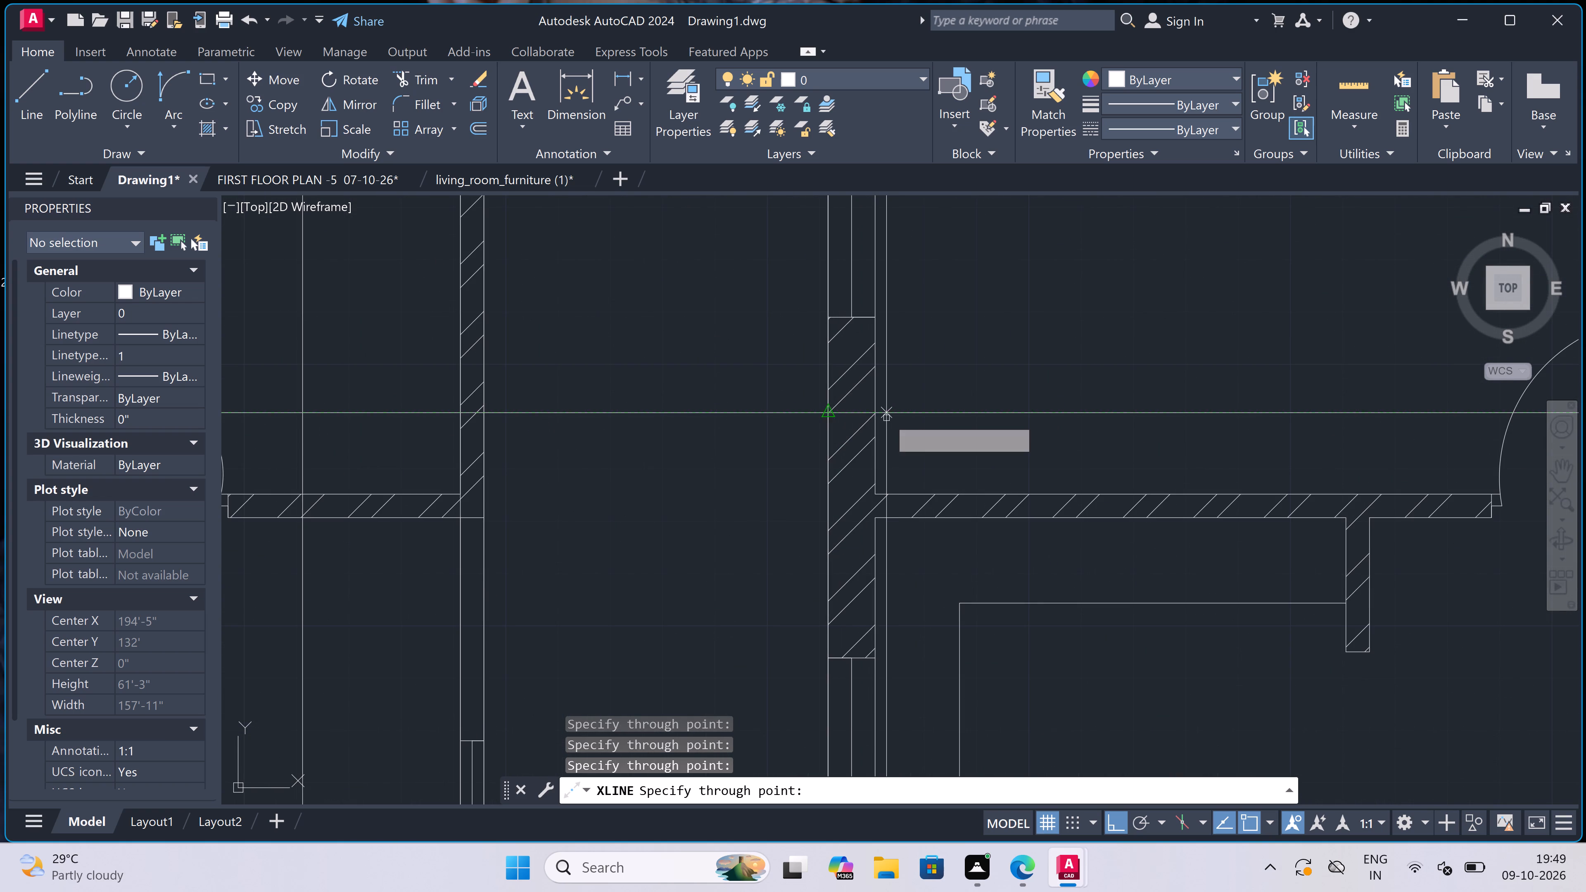
click(879, 409)
Project vertical construction lines through both ends of the rear bedroom window in the cleared first-floor plan.
scroll(785, 428, down, 3)
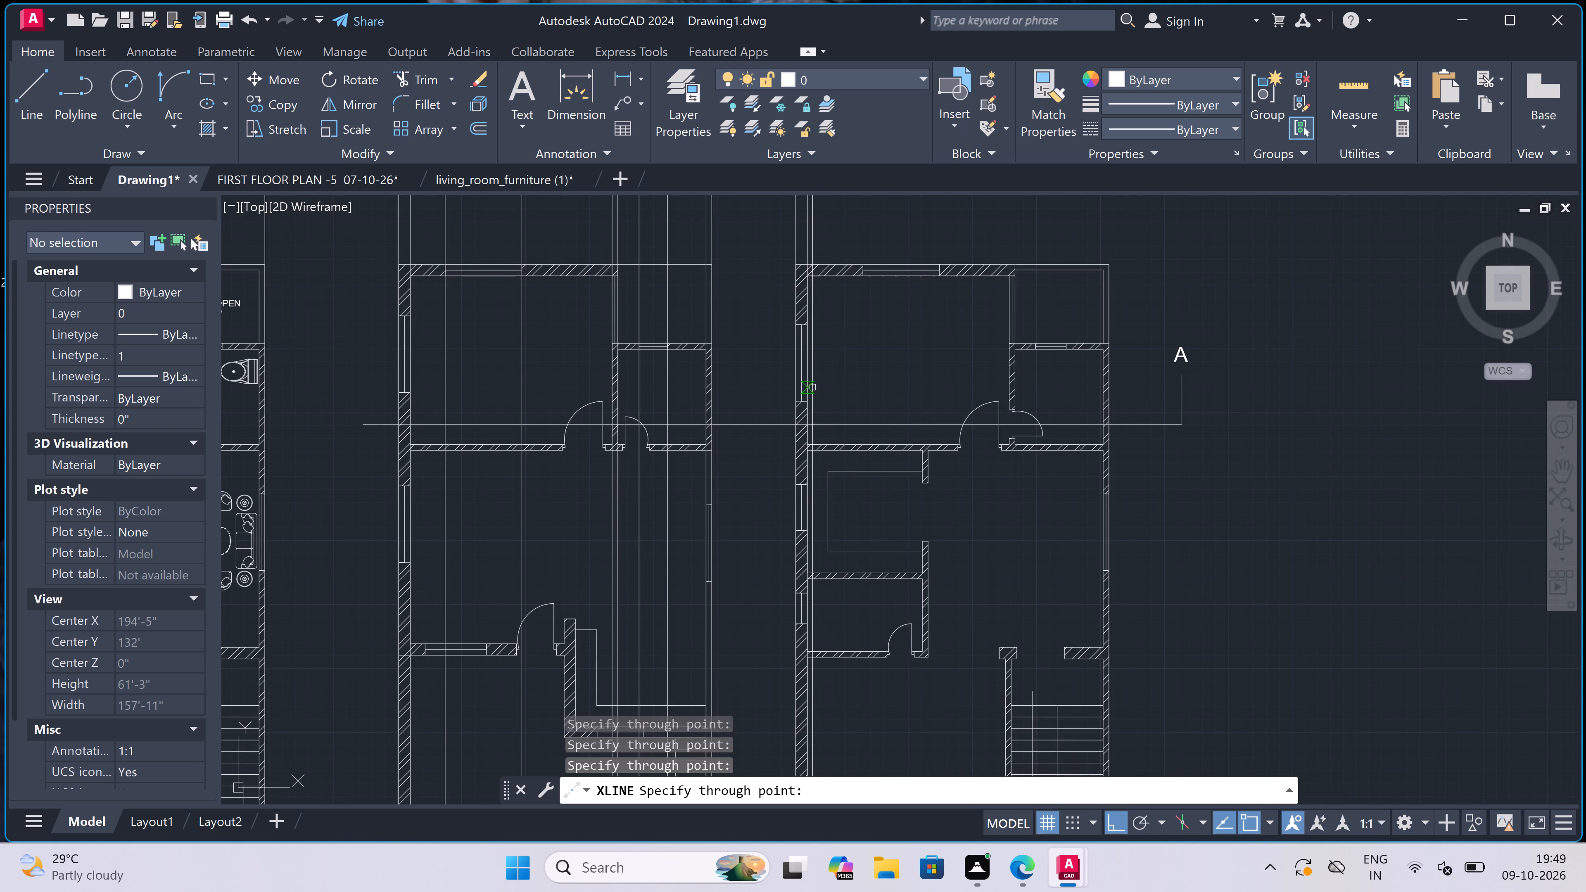
scroll(863, 269, up, 2)
click(861, 284)
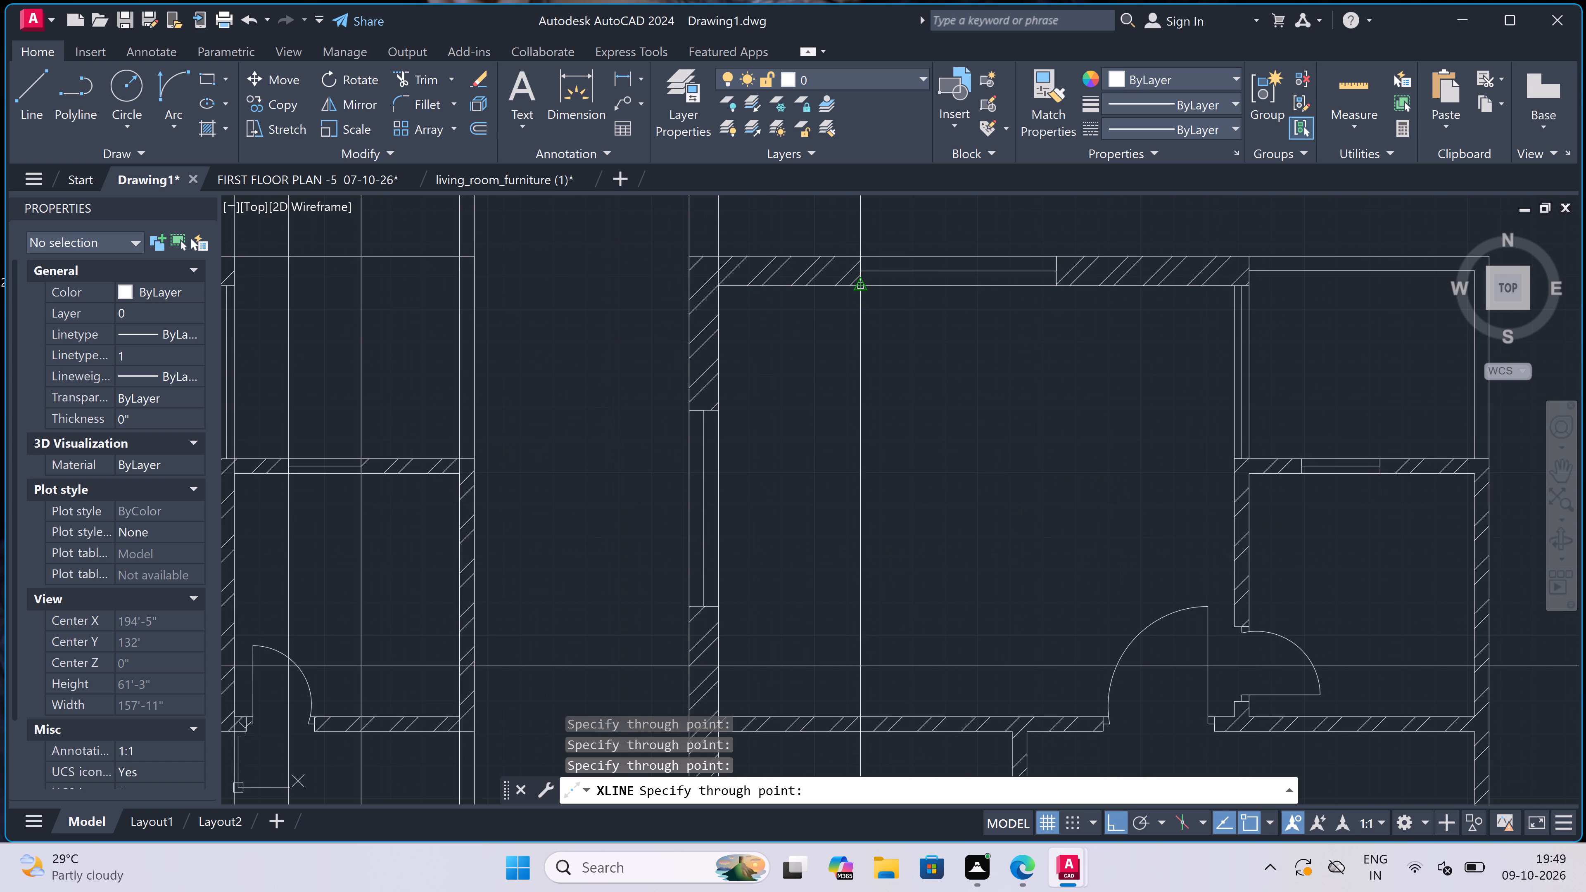
click(1049, 282)
Project vertical construction lines through both ends of the toilet's rear window in the cleared first-floor plan.
scroll(821, 330, down, 4)
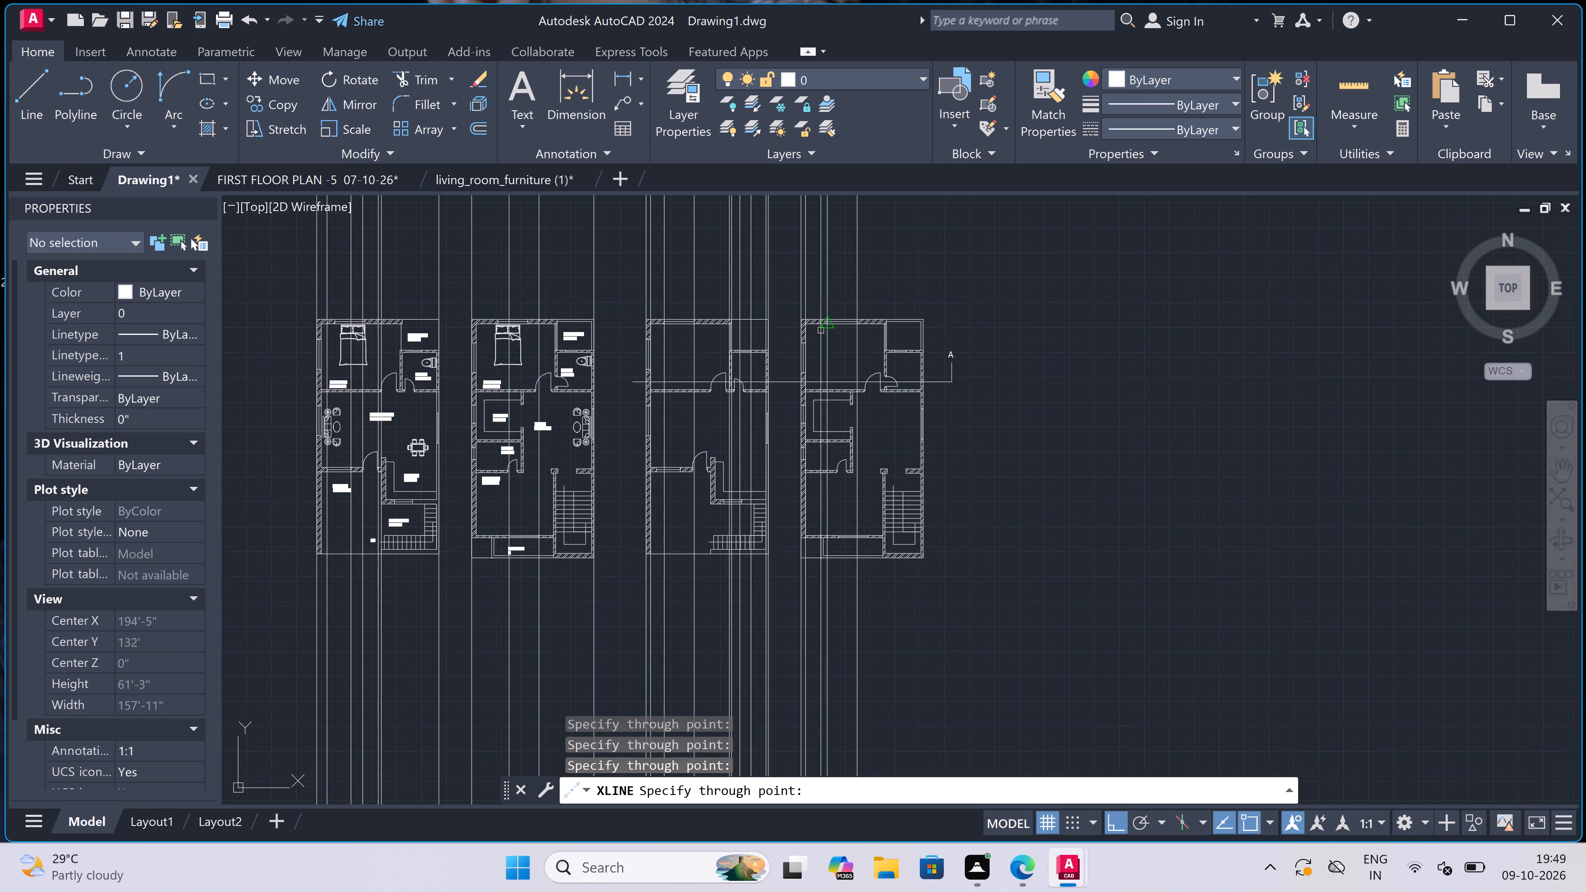
scroll(896, 336, up, 3)
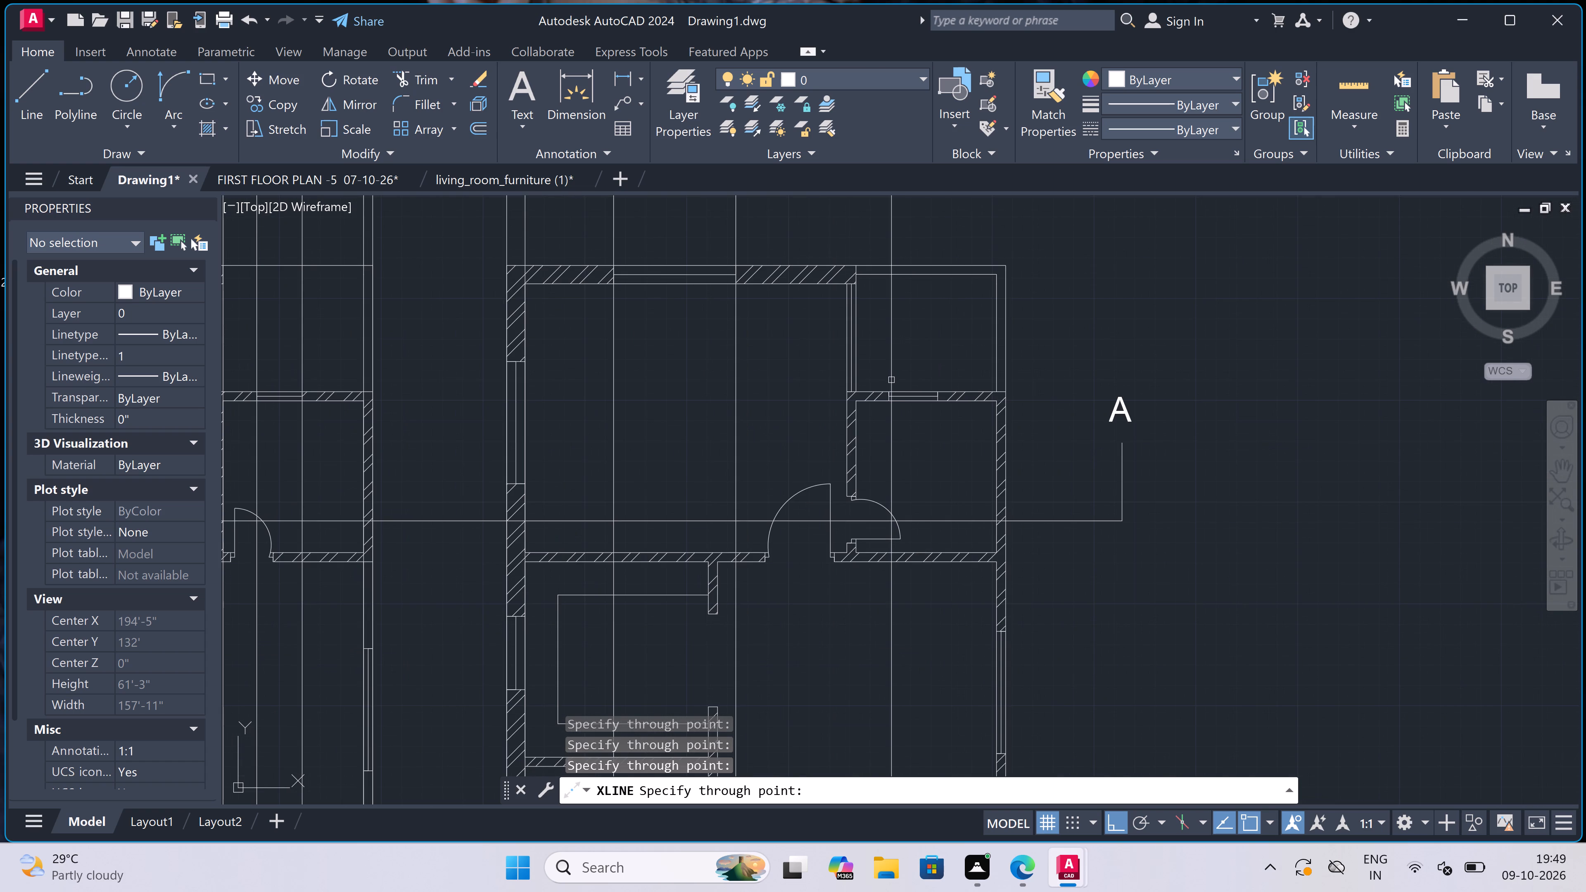
click(891, 381)
scroll(931, 392, up, 1)
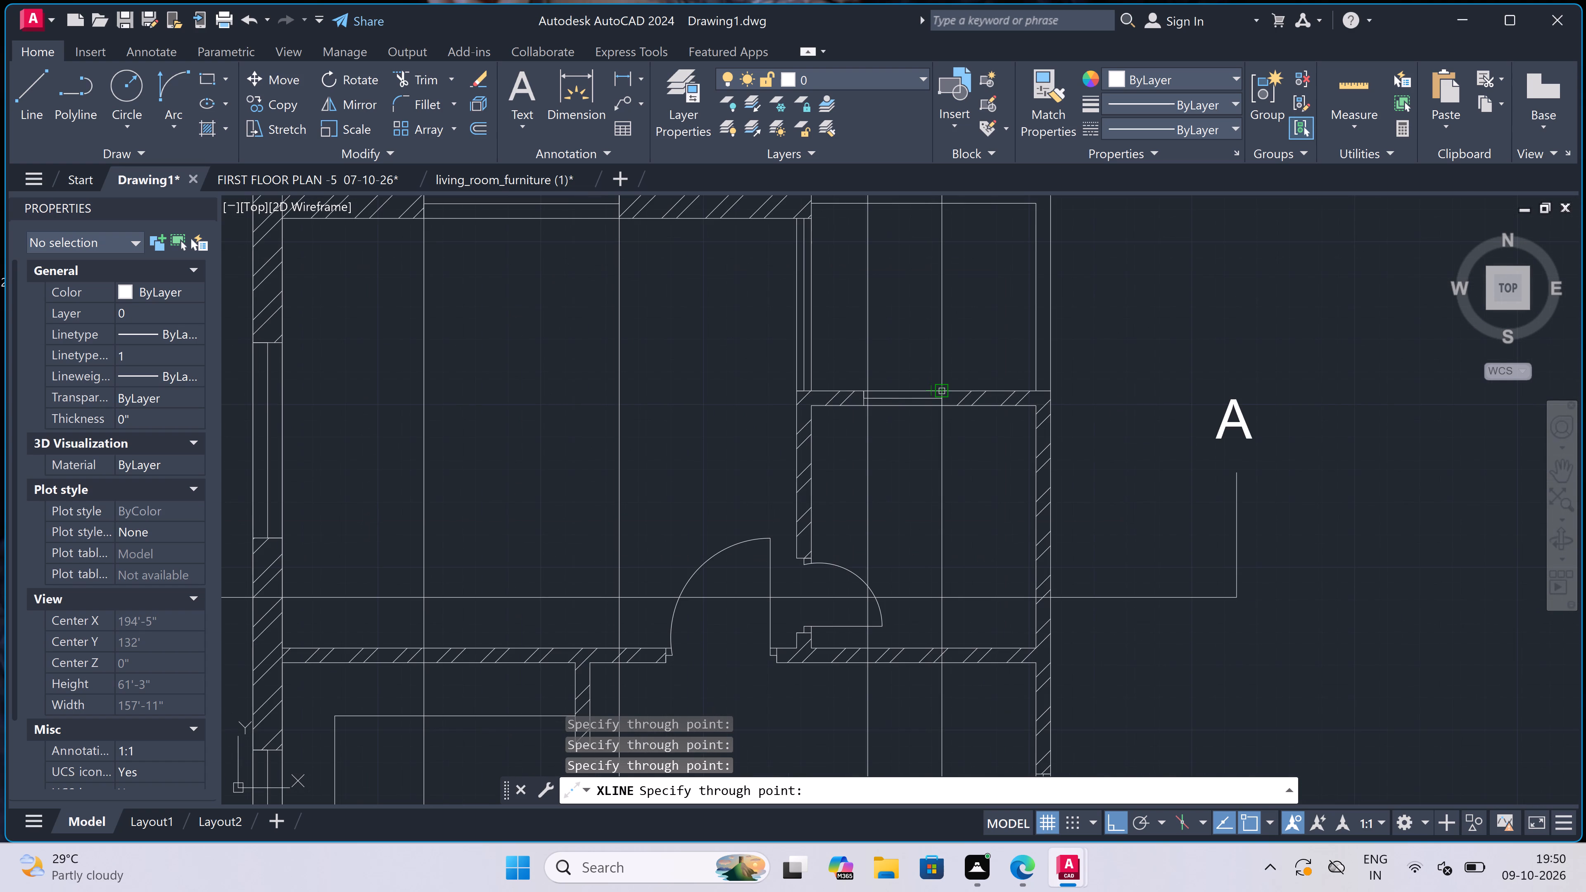
click(941, 391)
Project vertical construction lines through both faces of the toilet's east wall in the cleared first-floor plan.
click(1053, 385)
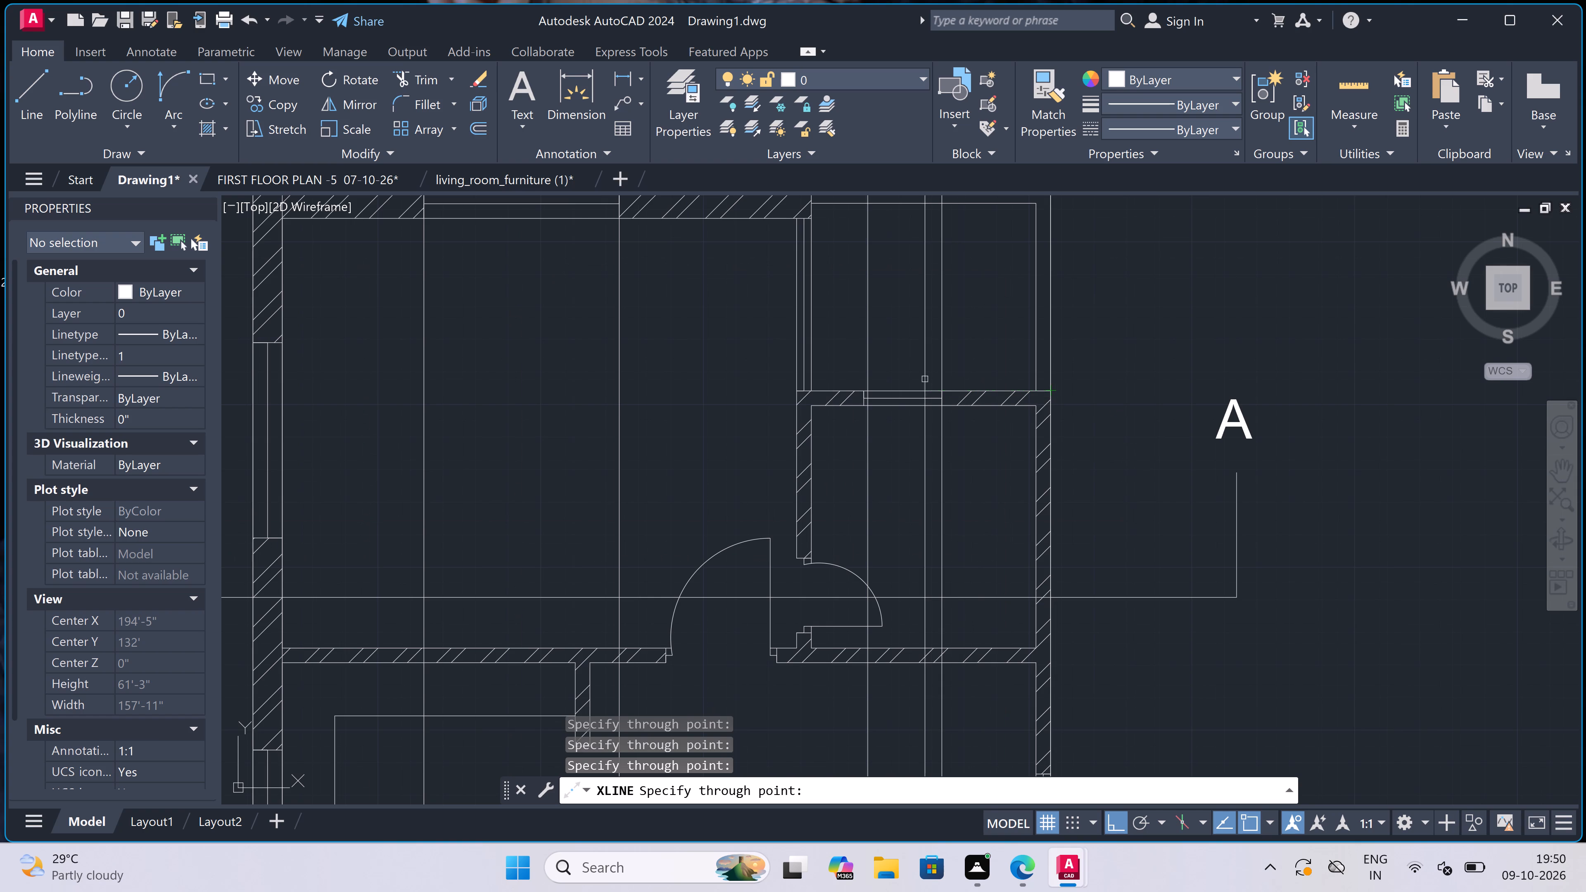
click(1032, 405)
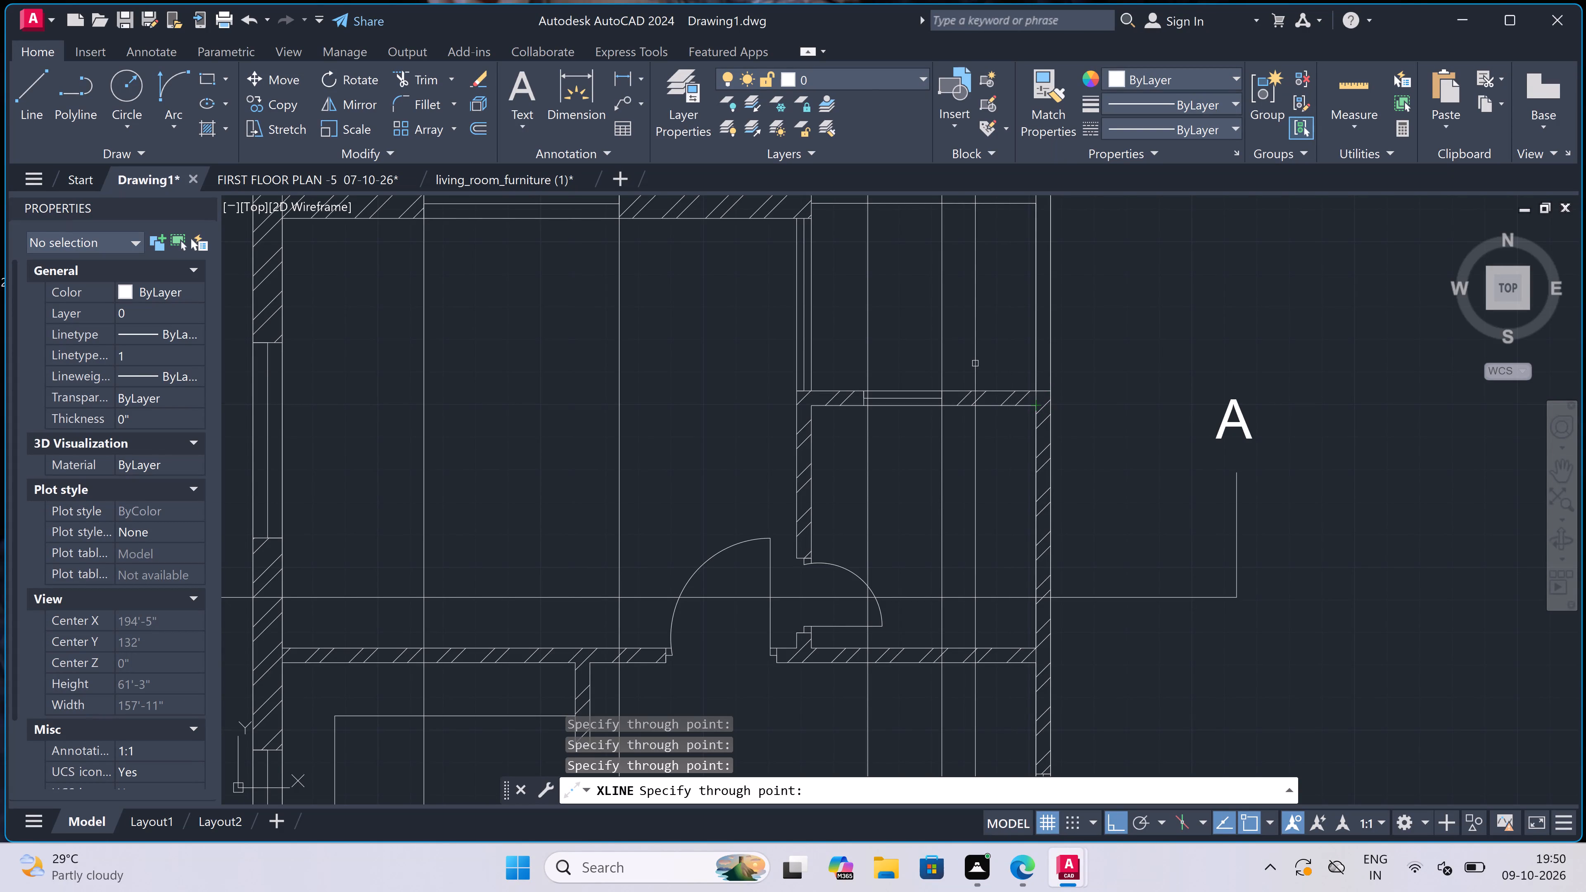
key(Escape)
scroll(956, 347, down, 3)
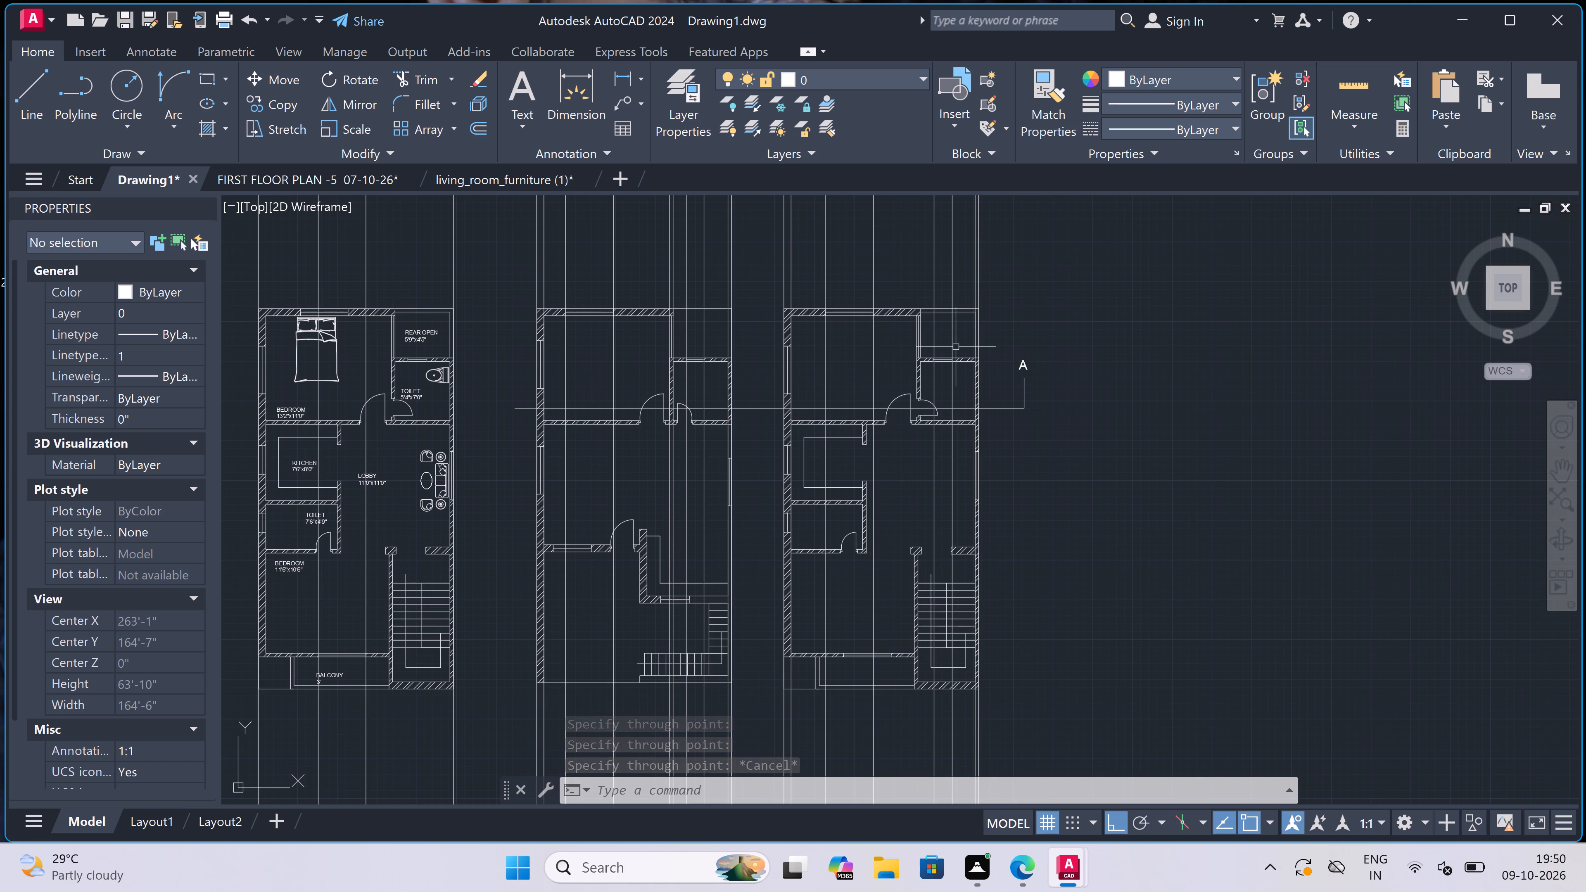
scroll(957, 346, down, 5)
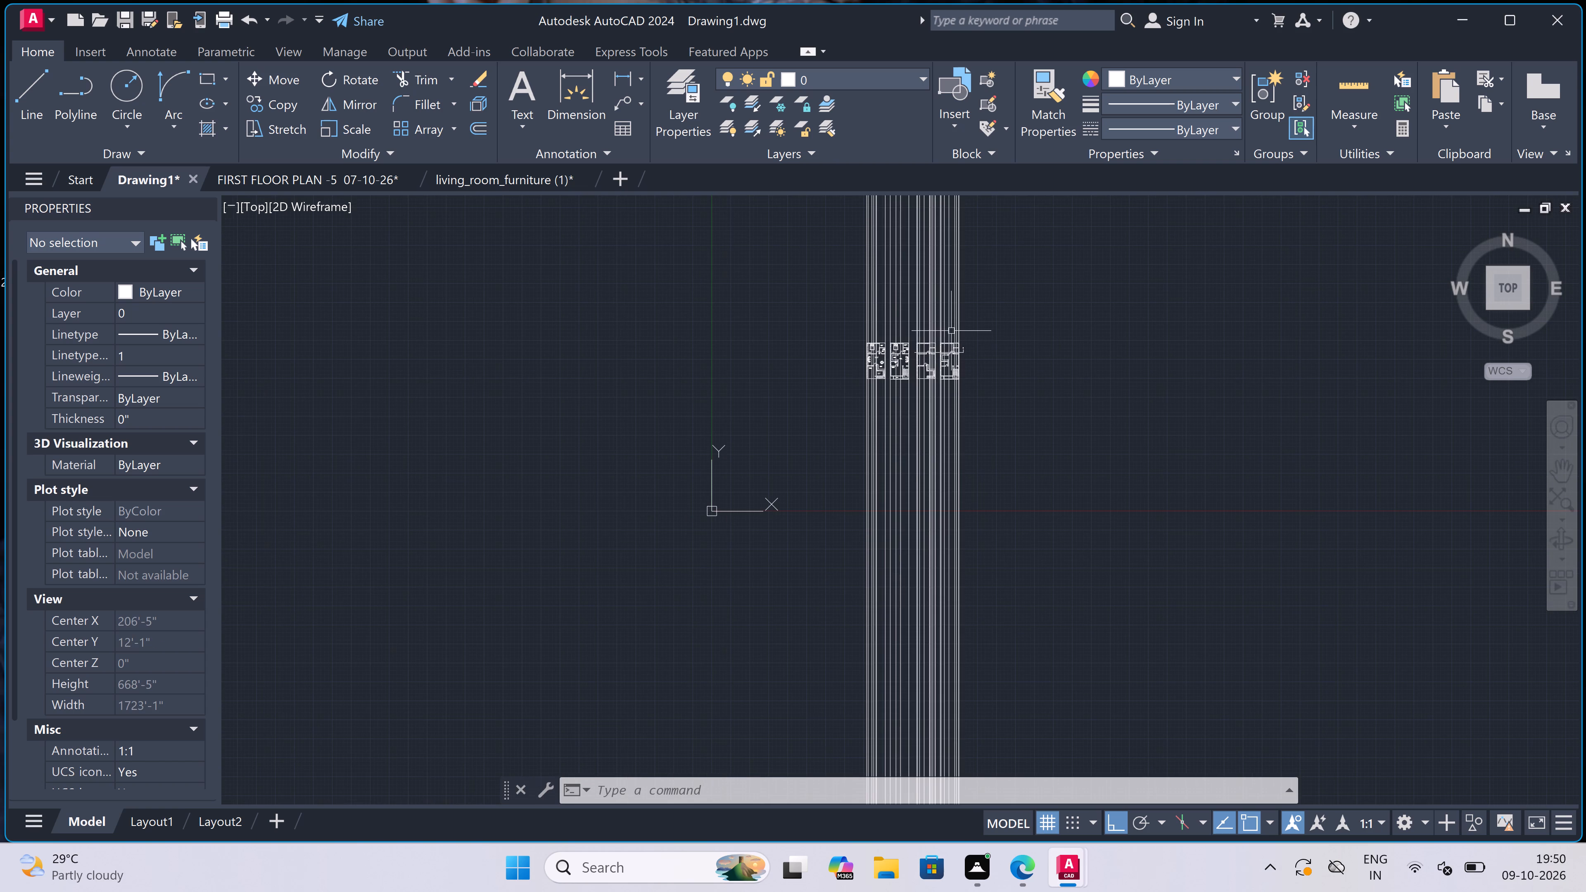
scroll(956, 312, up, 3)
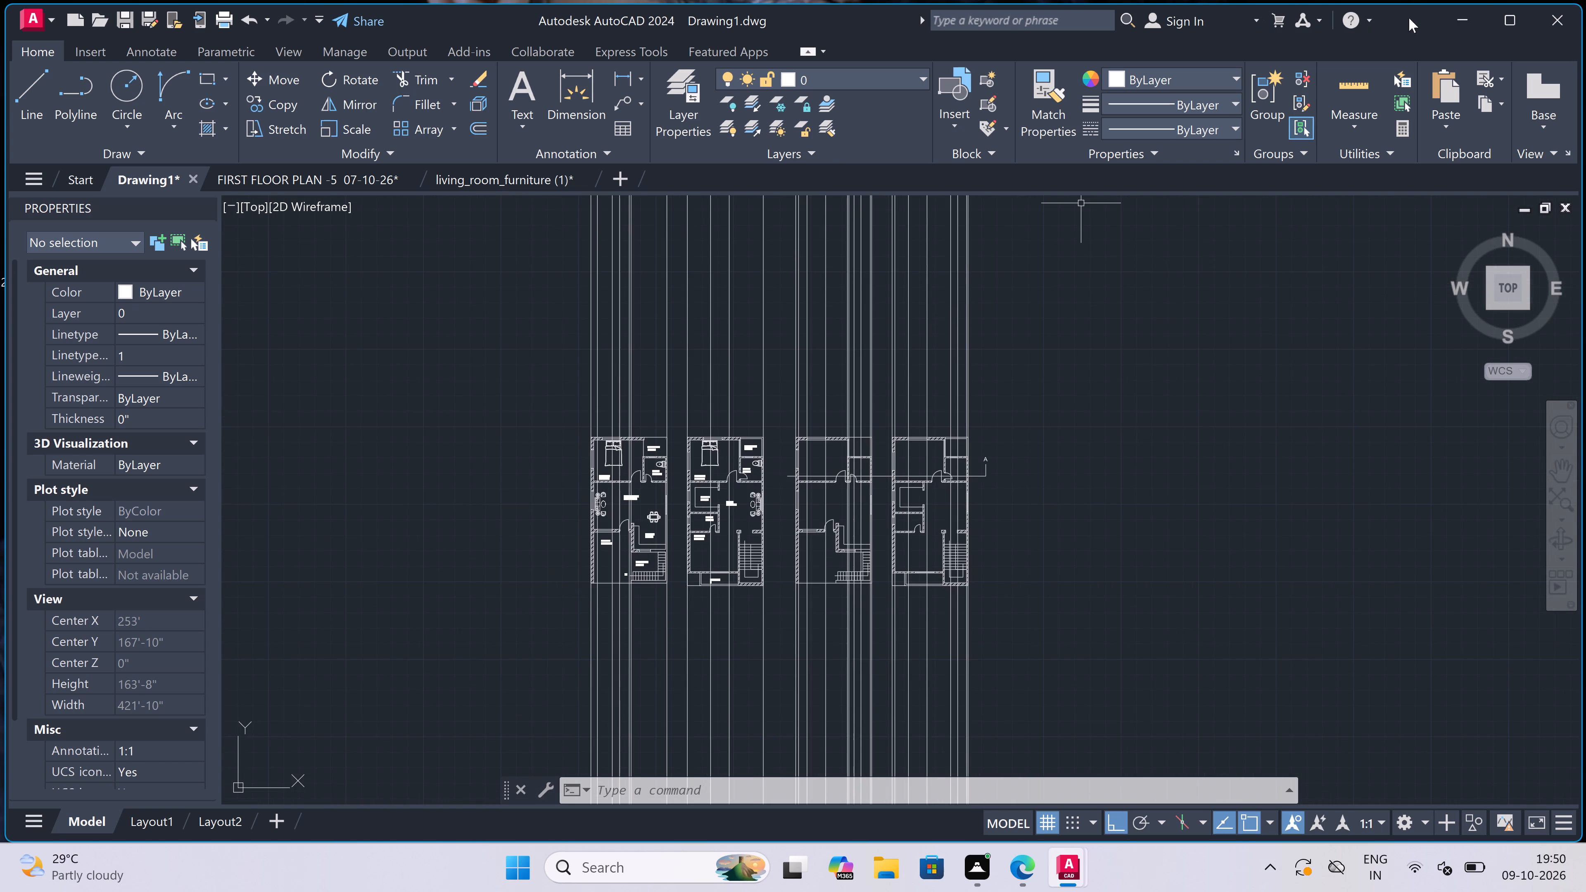
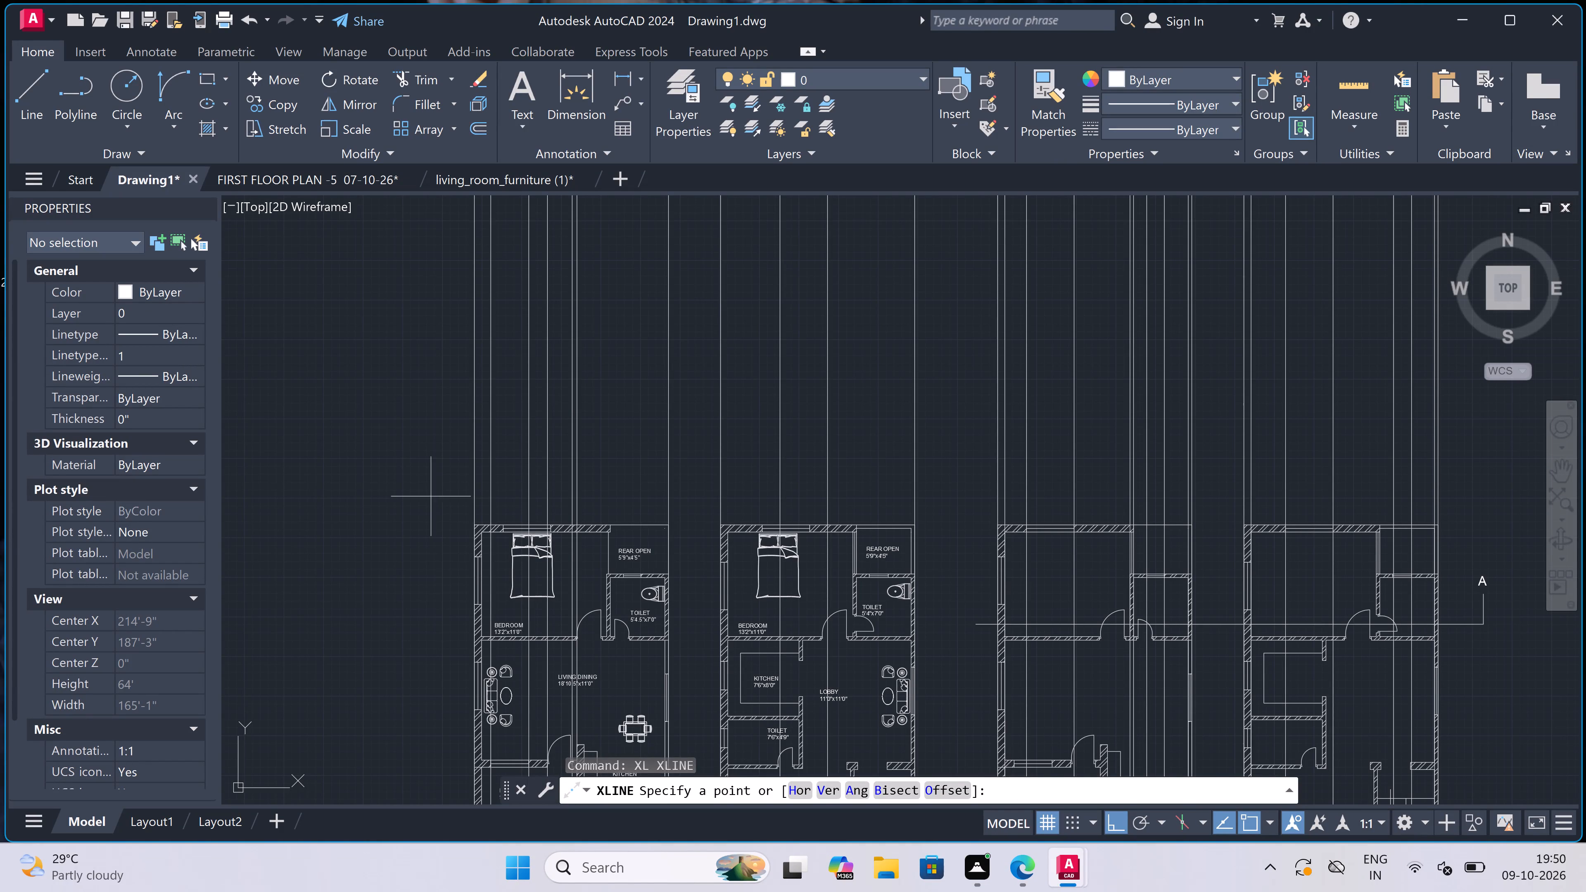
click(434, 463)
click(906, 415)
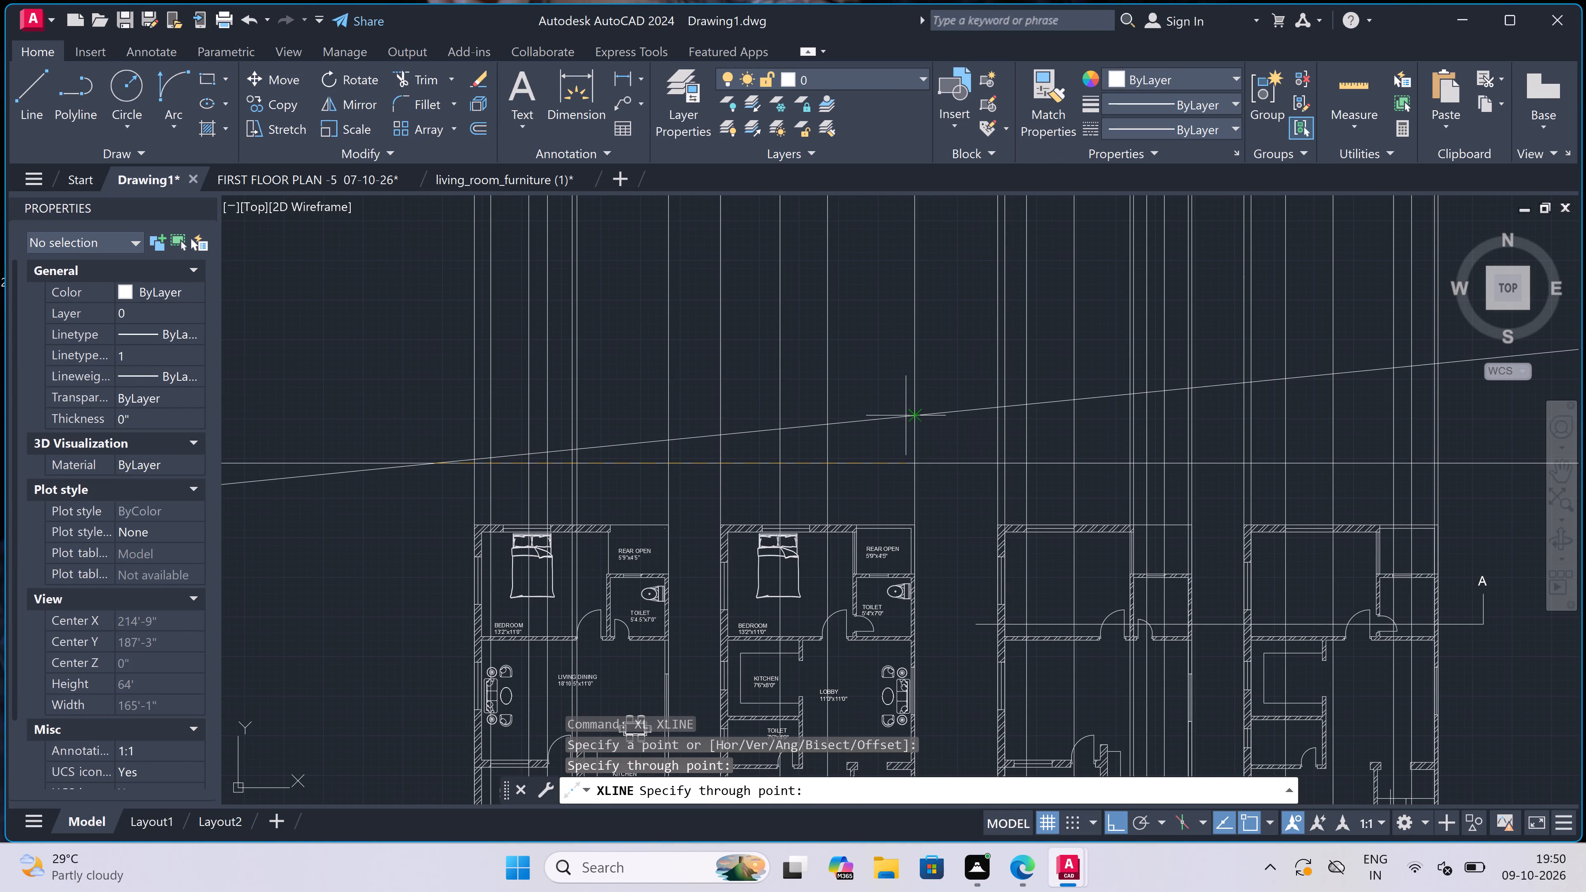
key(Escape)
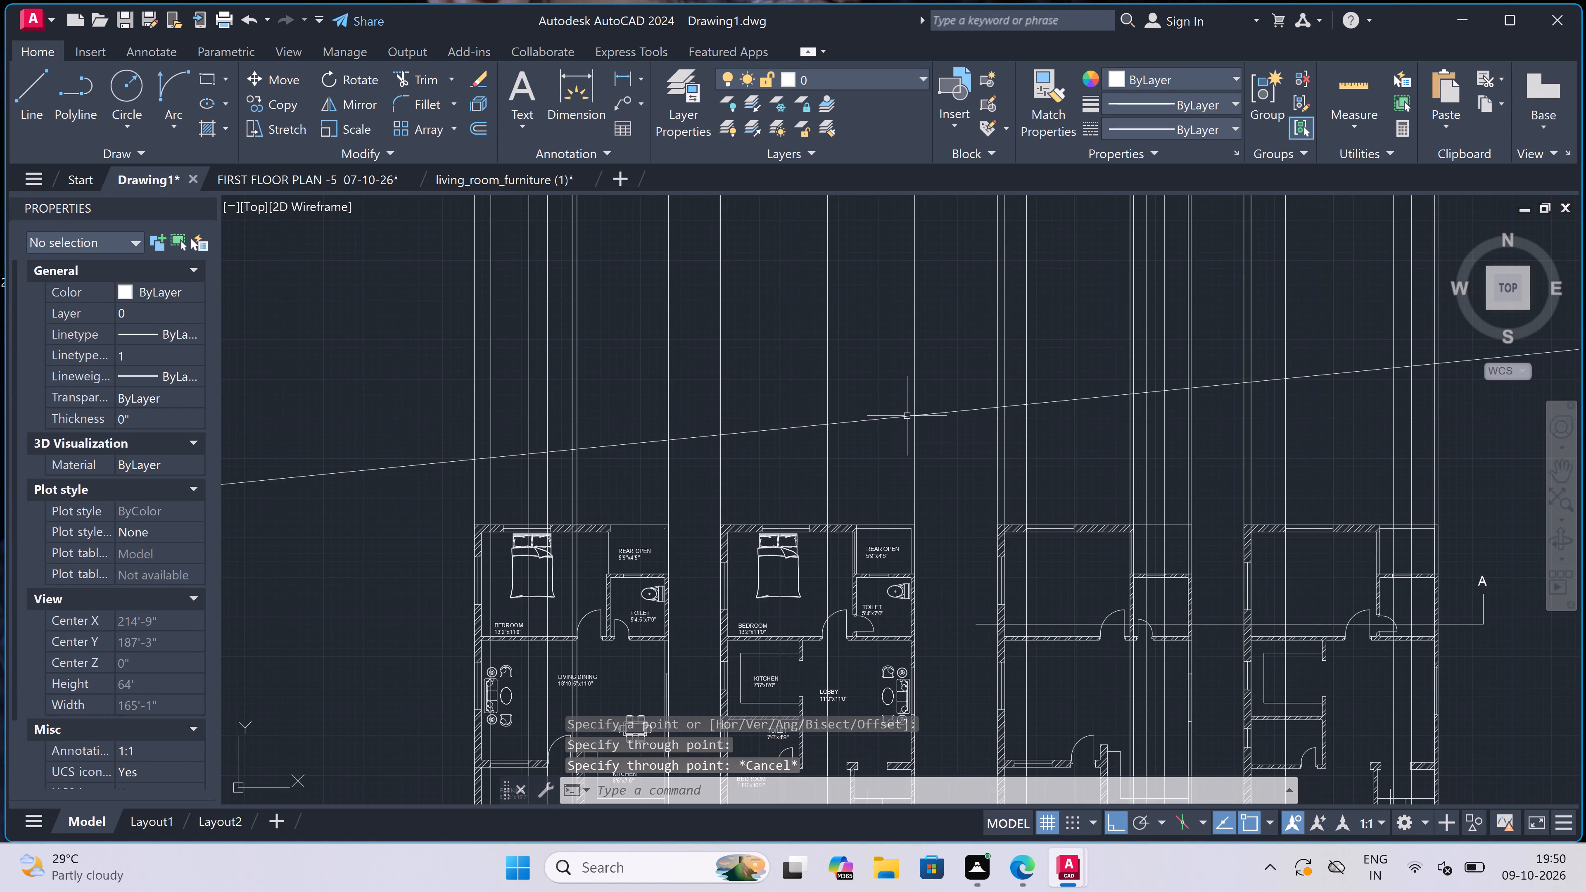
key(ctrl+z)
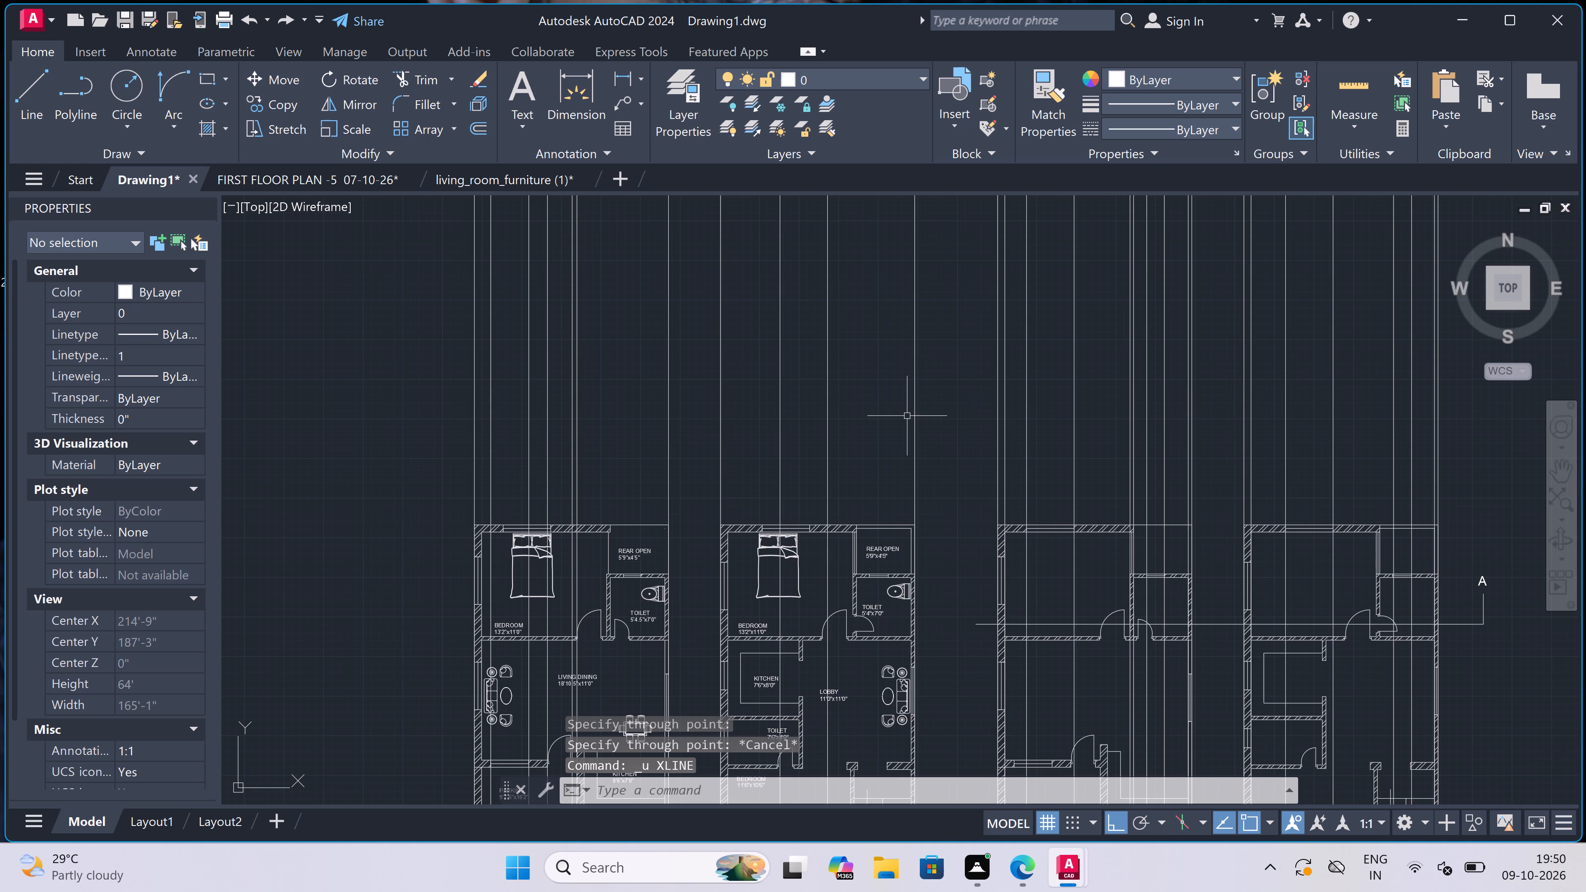
Draw a horizontal construction line across all the vertical projection lines, a short distance above the rear walls of the plans.
text(XL)
key(space)
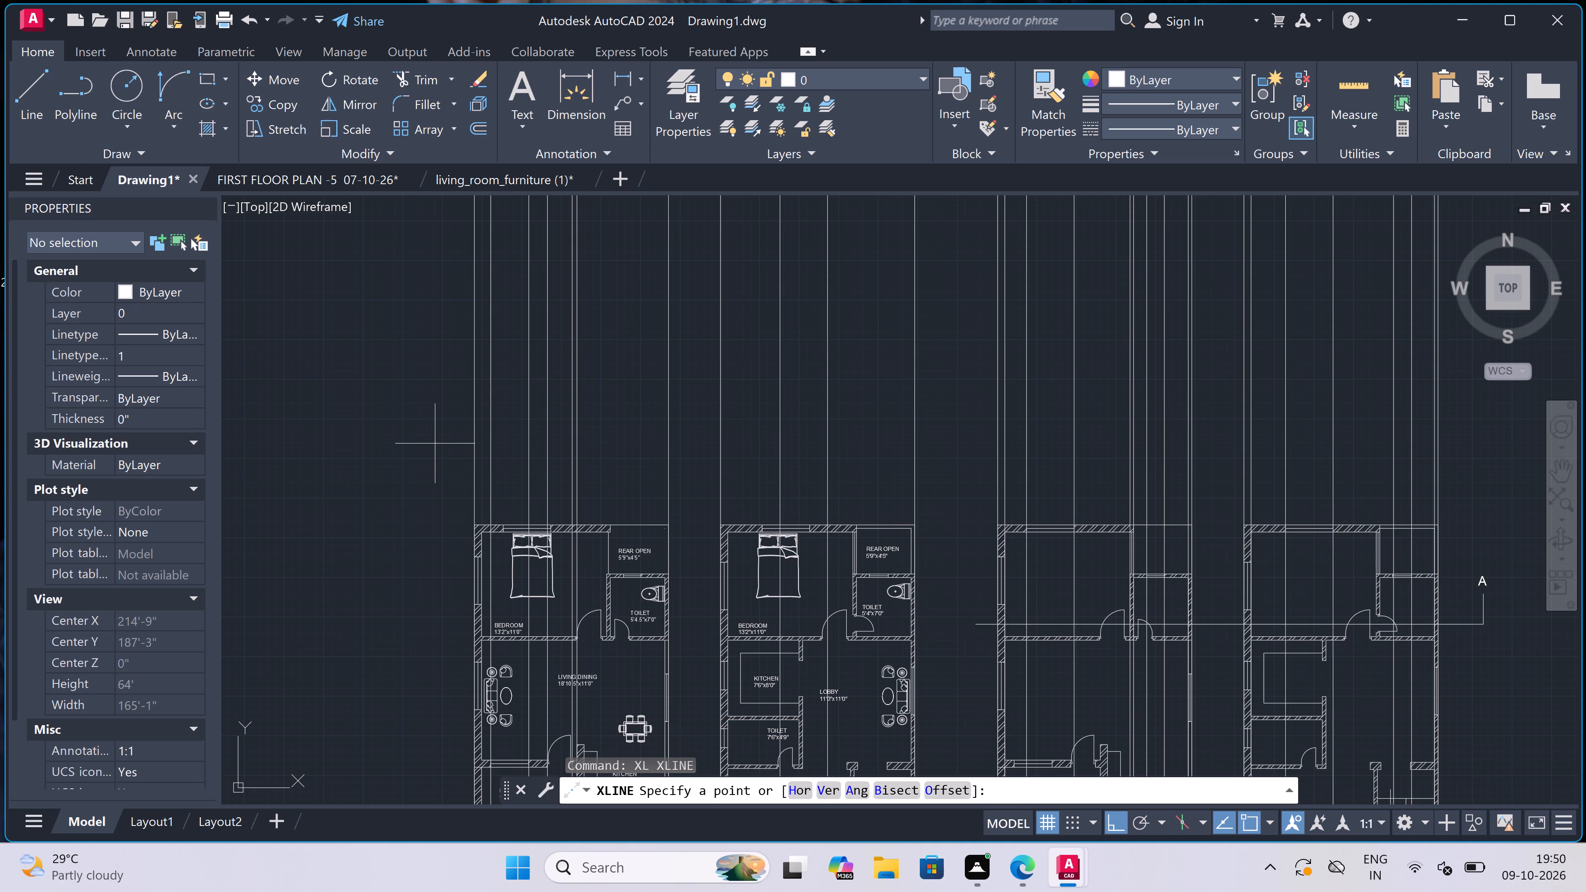
click(435, 442)
click(733, 439)
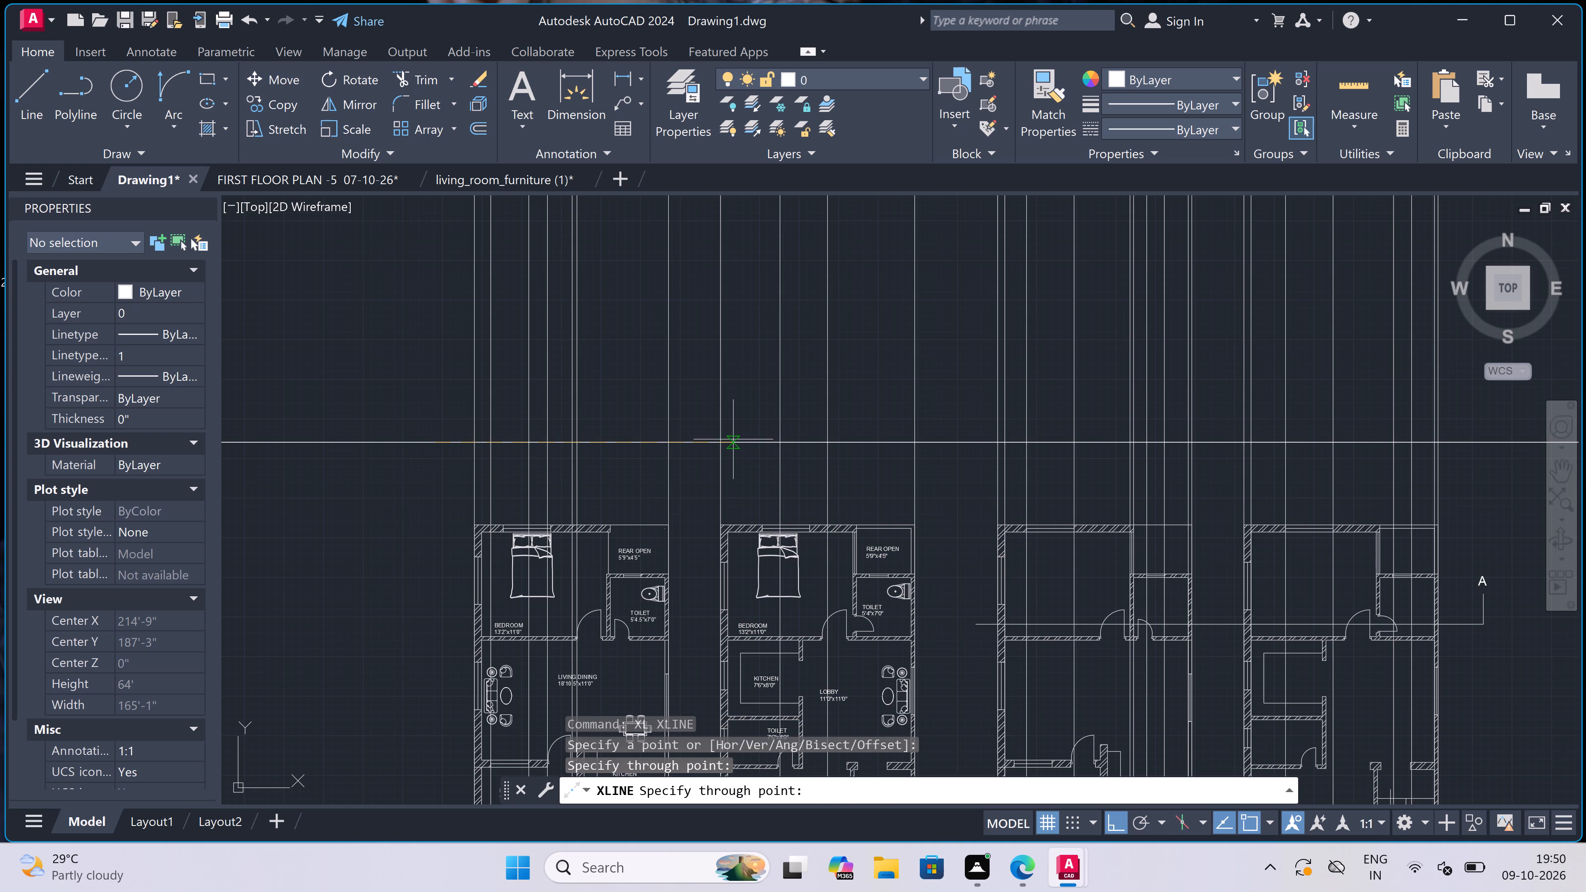
key(Escape)
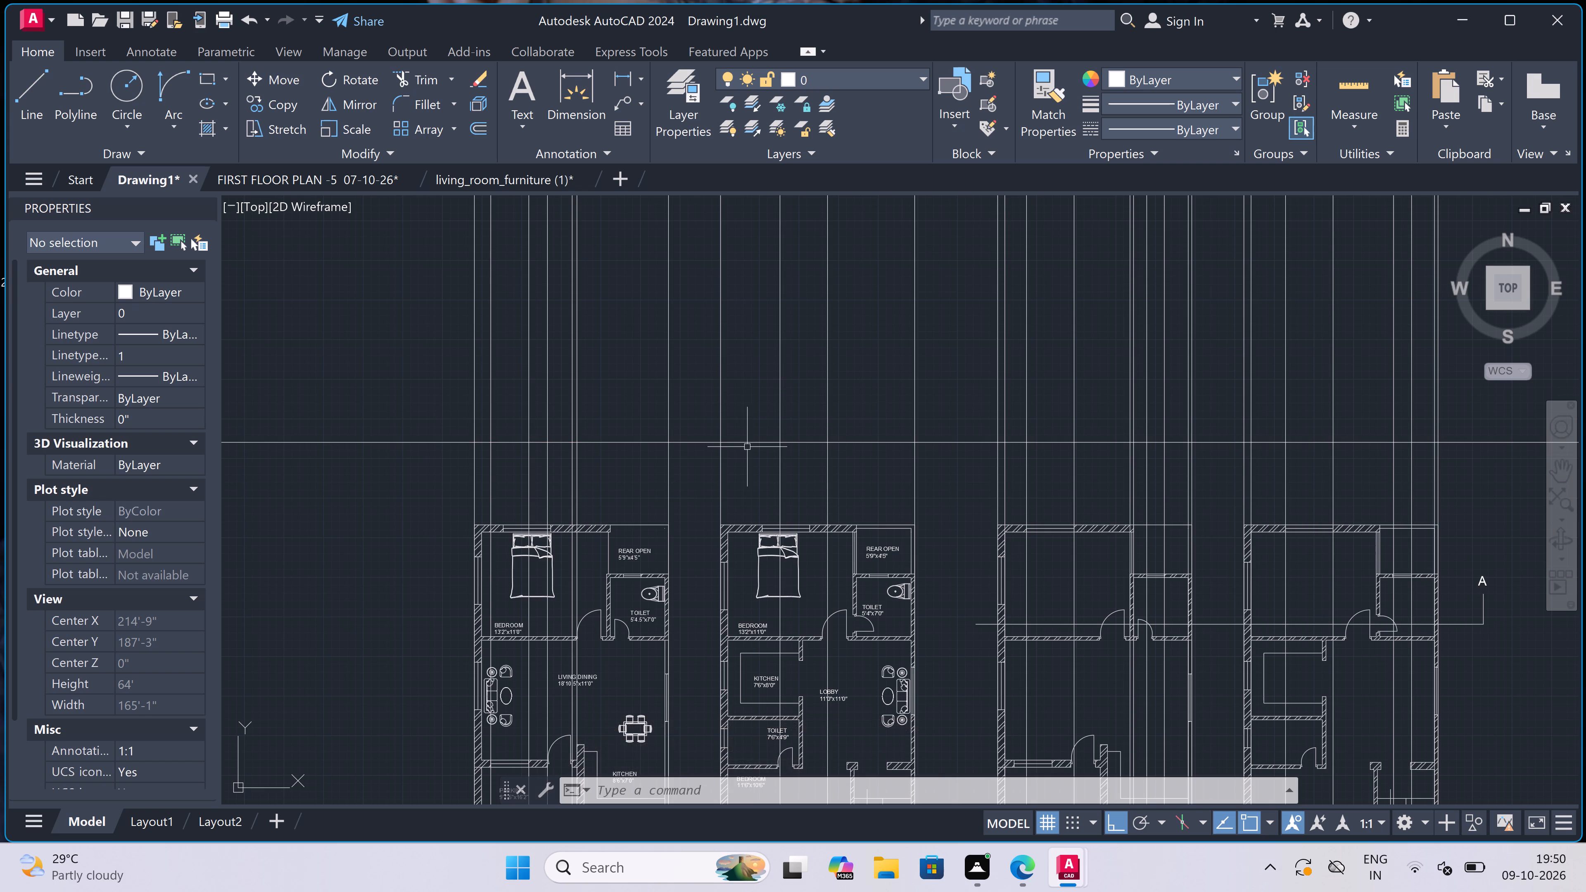
Offset the horizontal construction line above the plans upward by 1'6".
text(O)
key(space)
scroll(747, 447, down, 2)
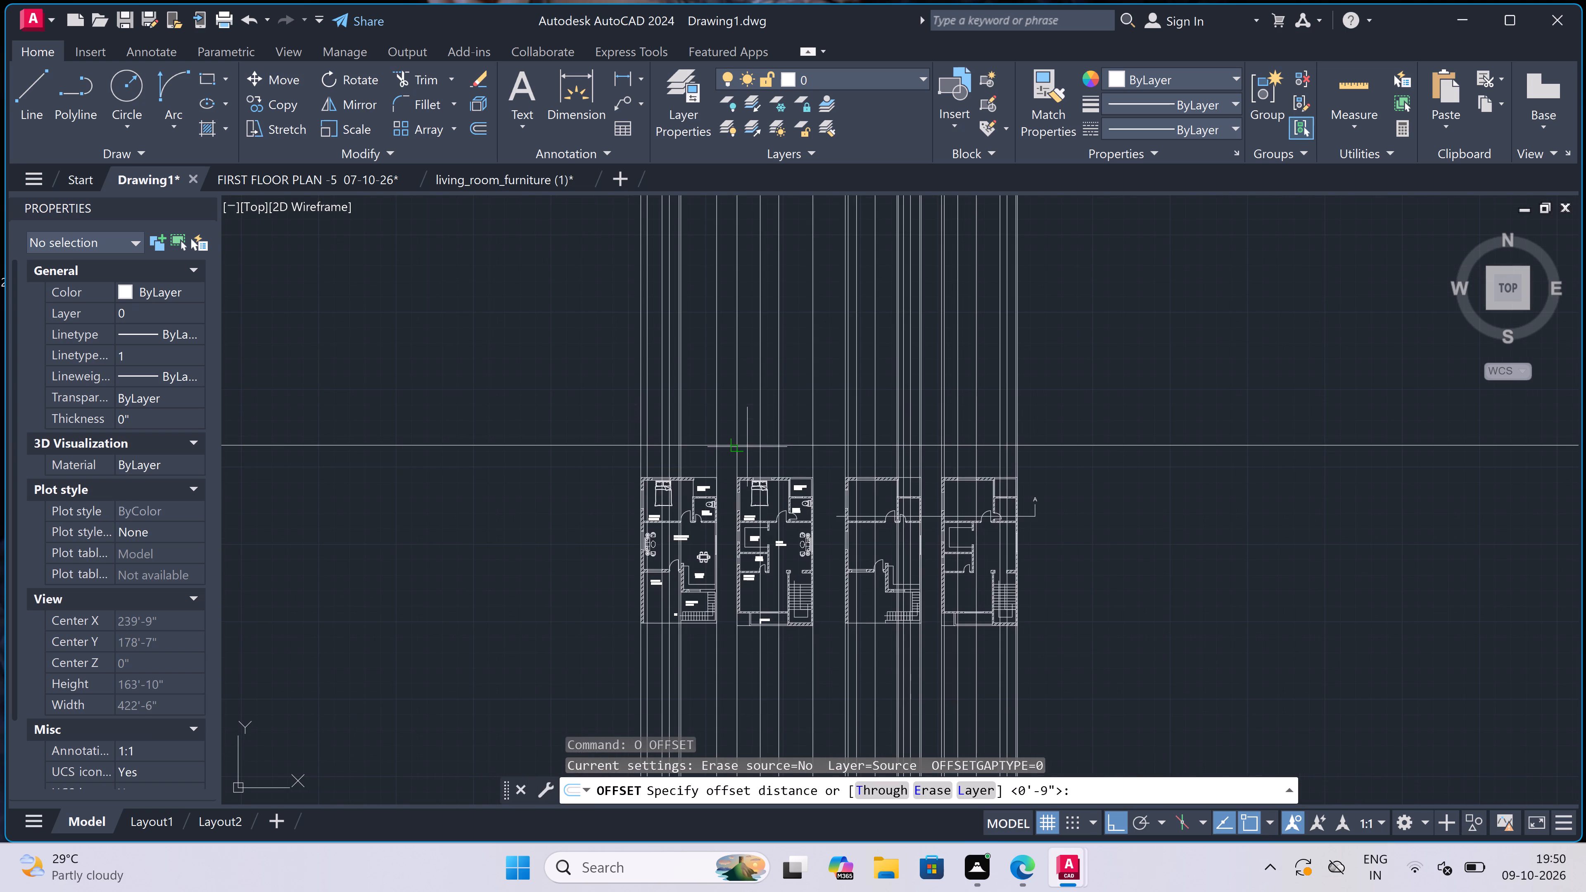
scroll(745, 434, up, 3)
click(750, 483)
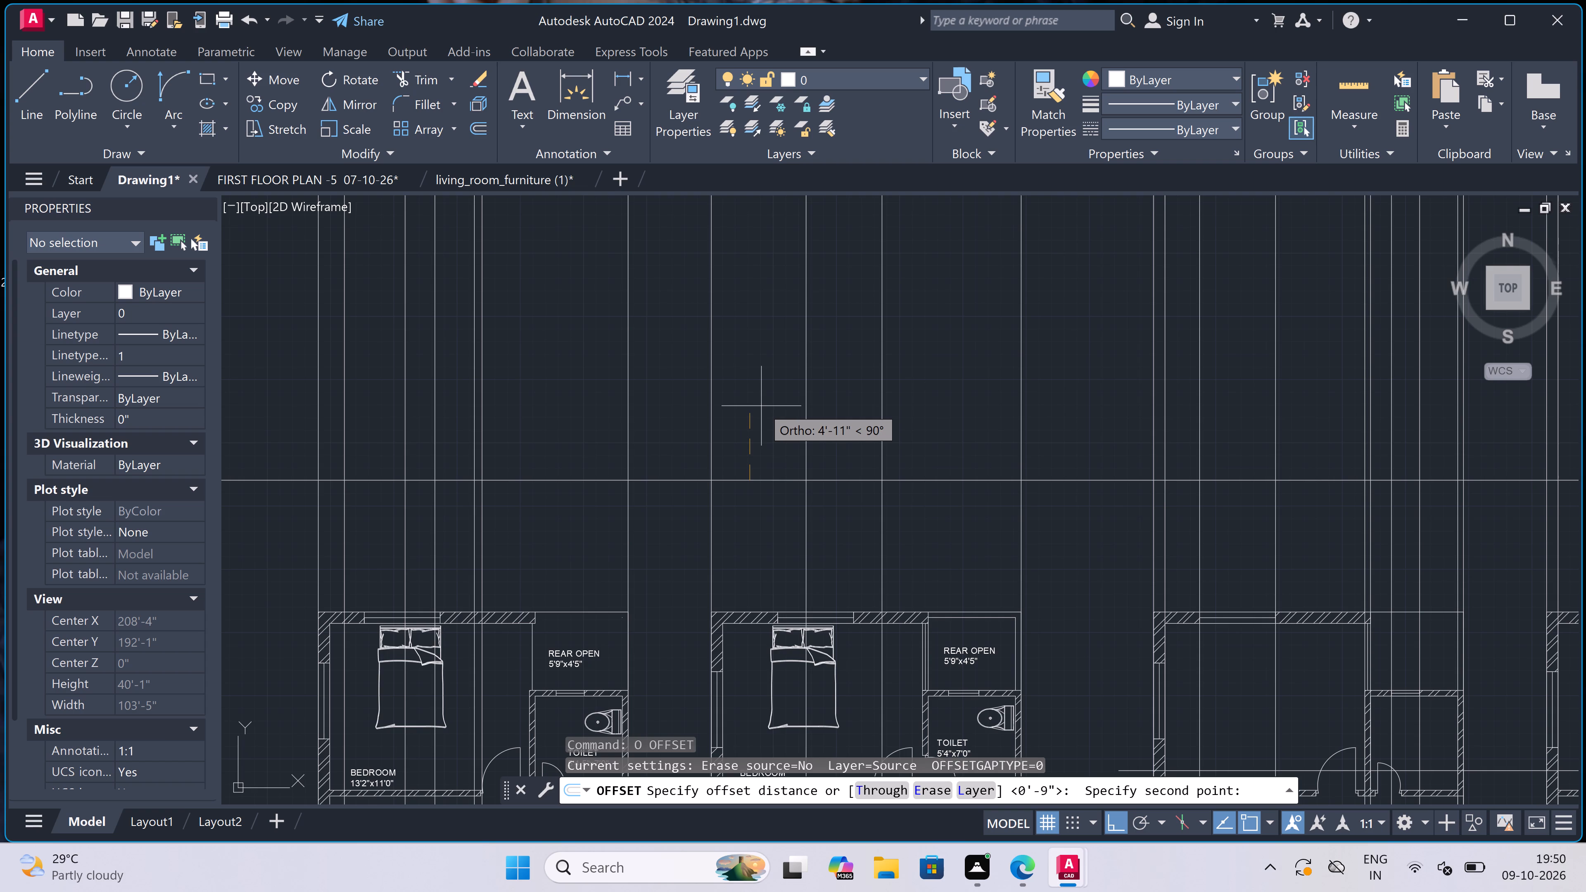
text(1'6)
text(")
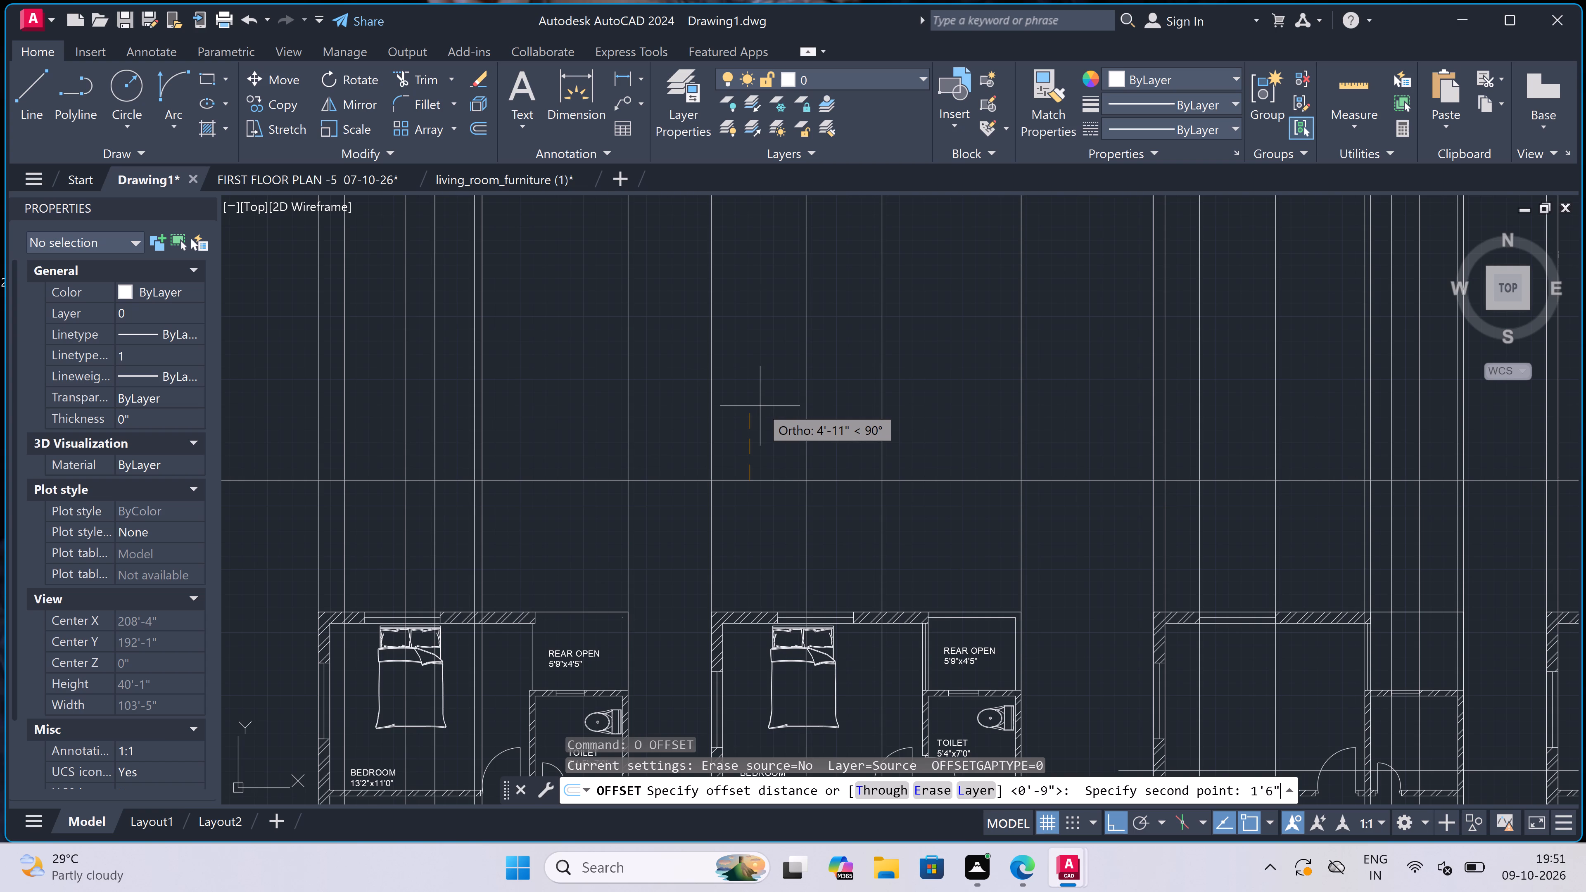
key(space)
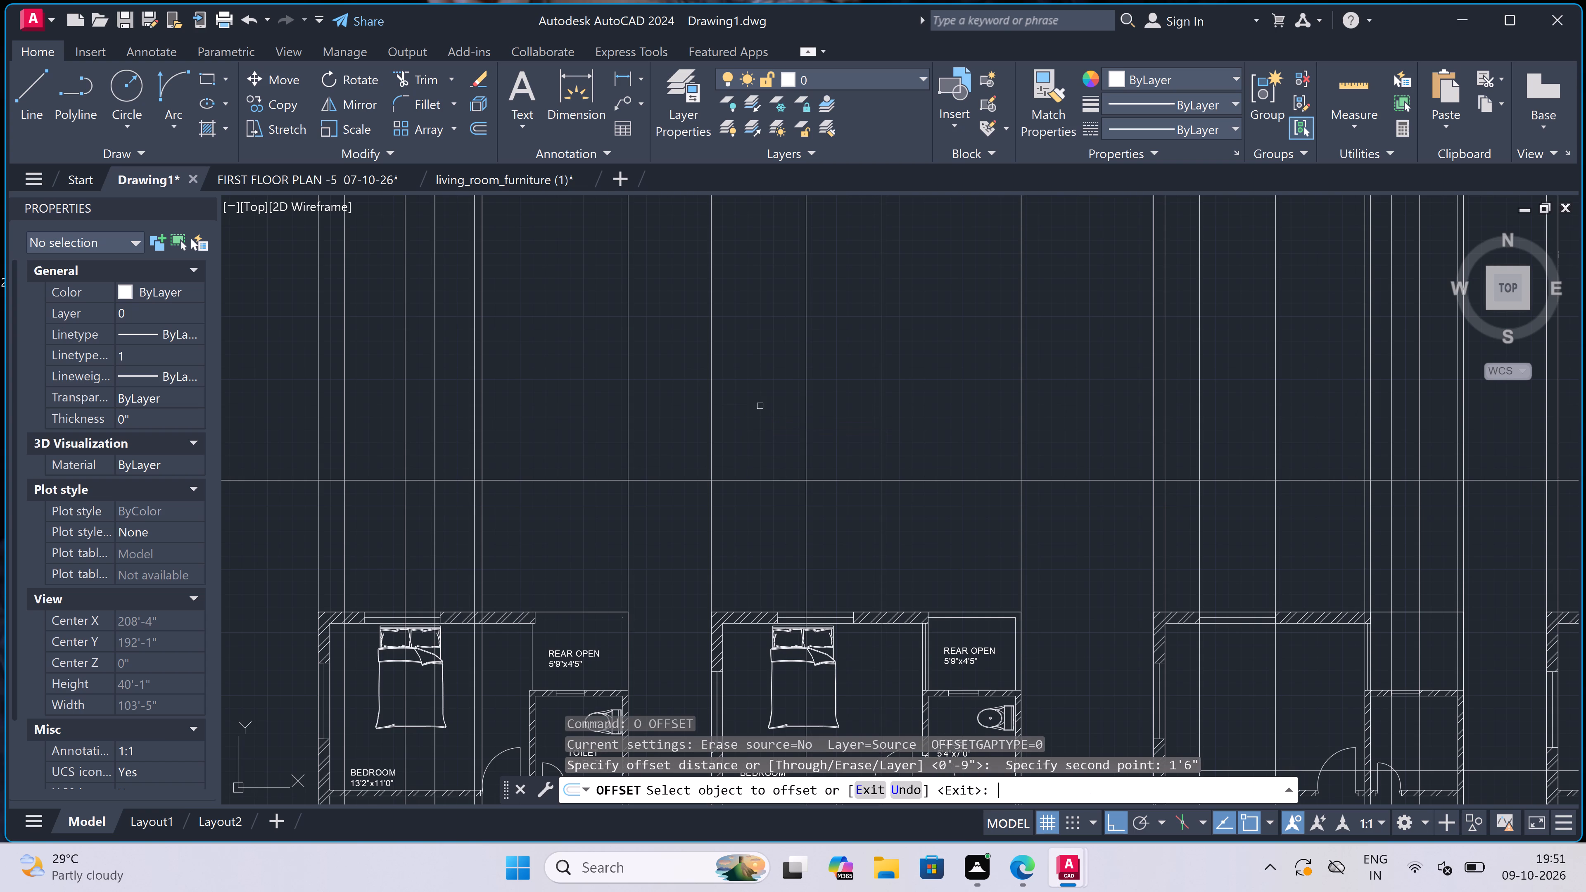
click(758, 481)
click(757, 441)
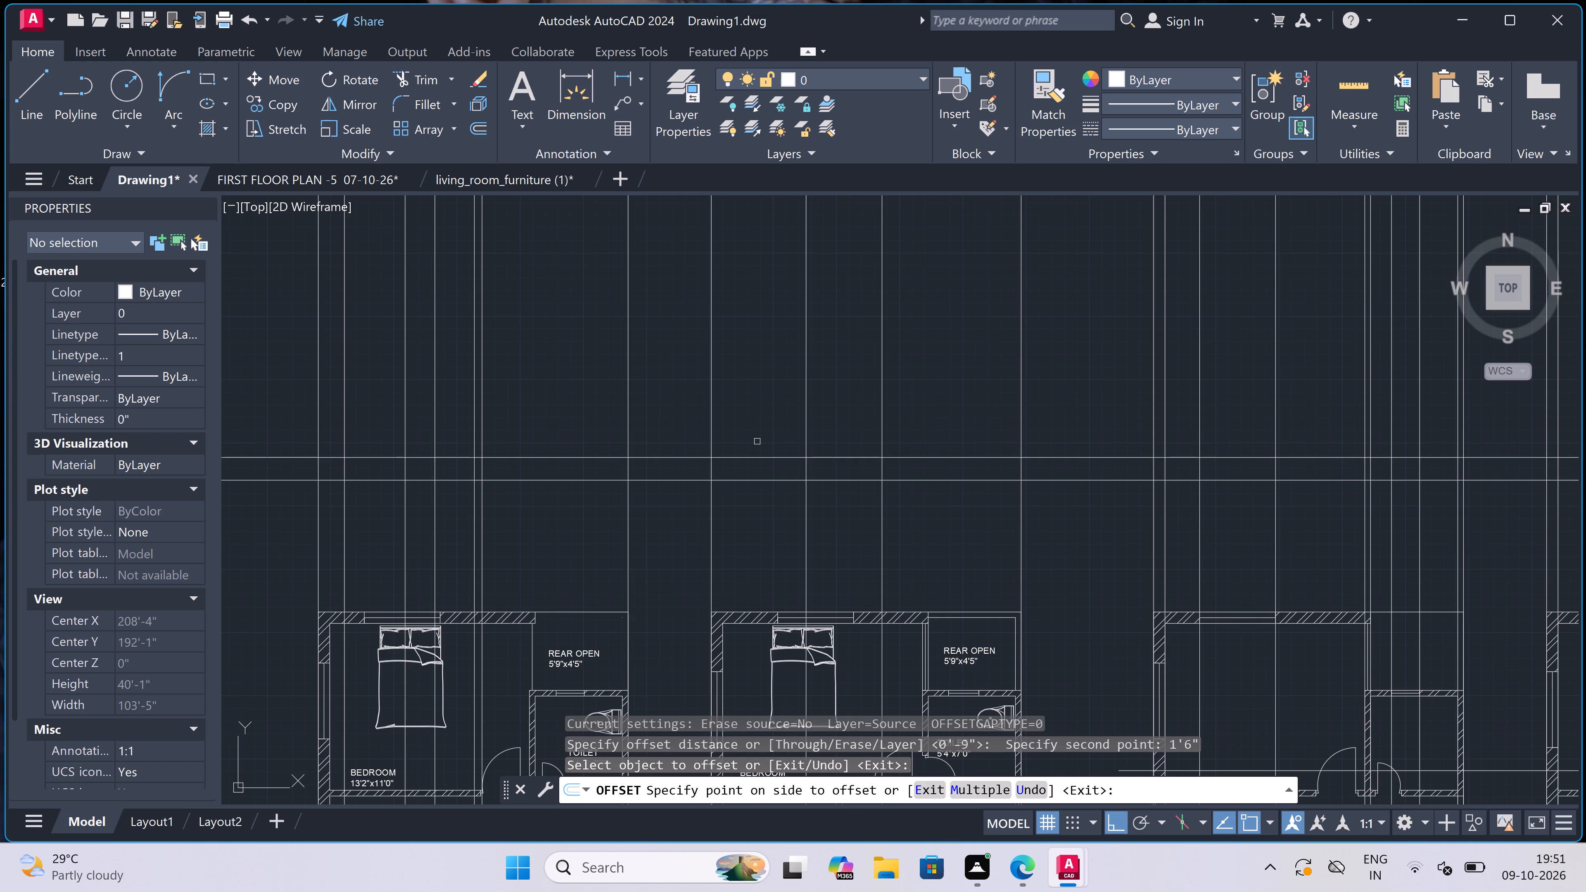
key(Escape)
Offset the upper of the two horizontal construction lines upward by 3'.
key(space)
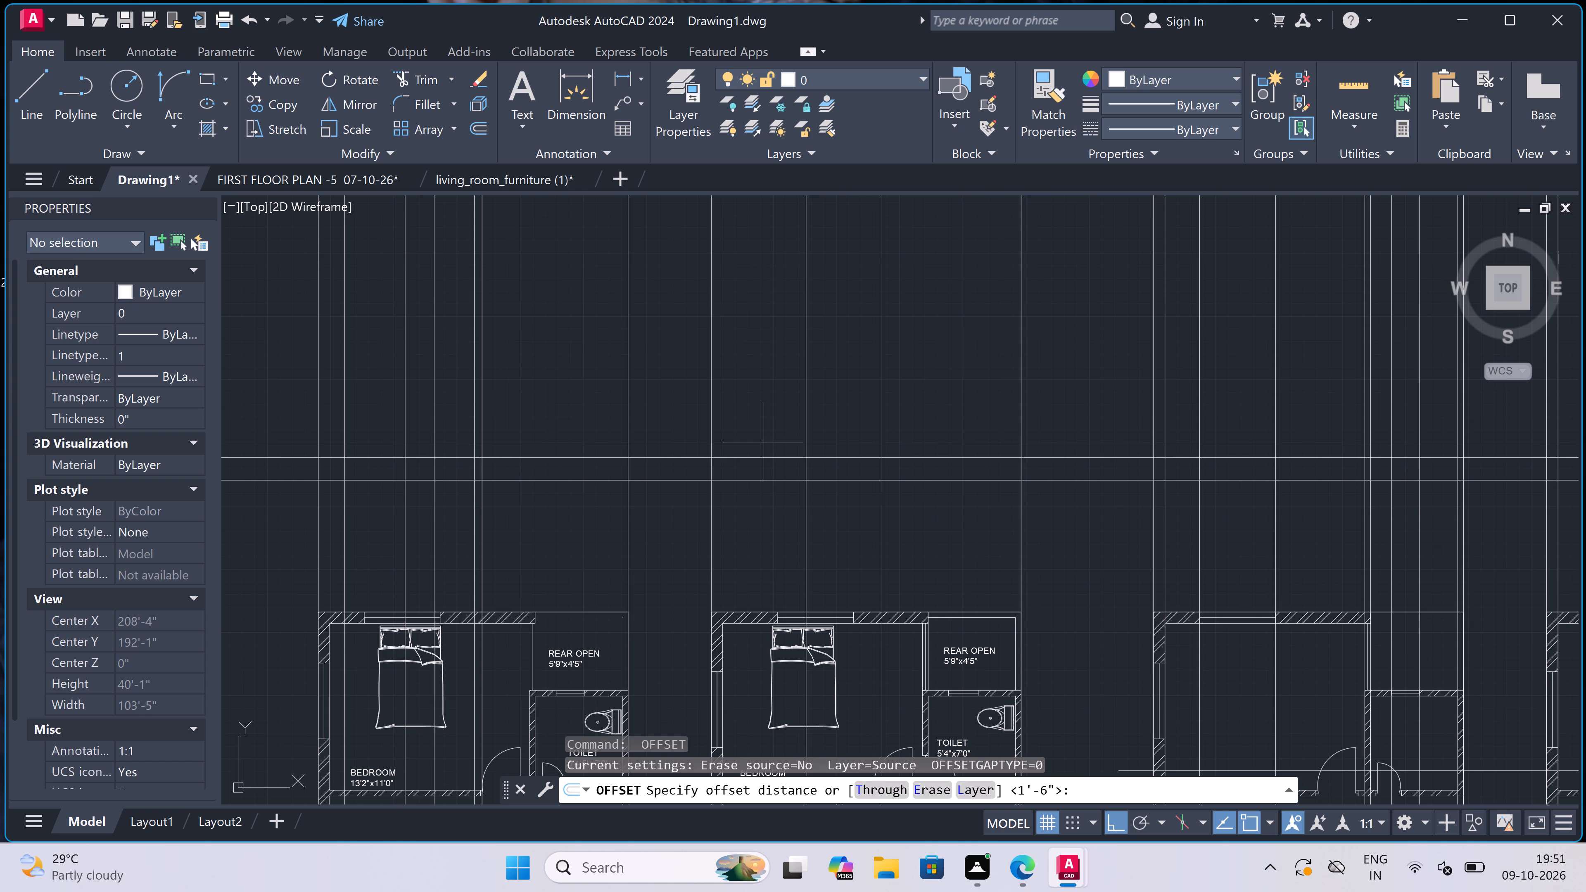
click(760, 461)
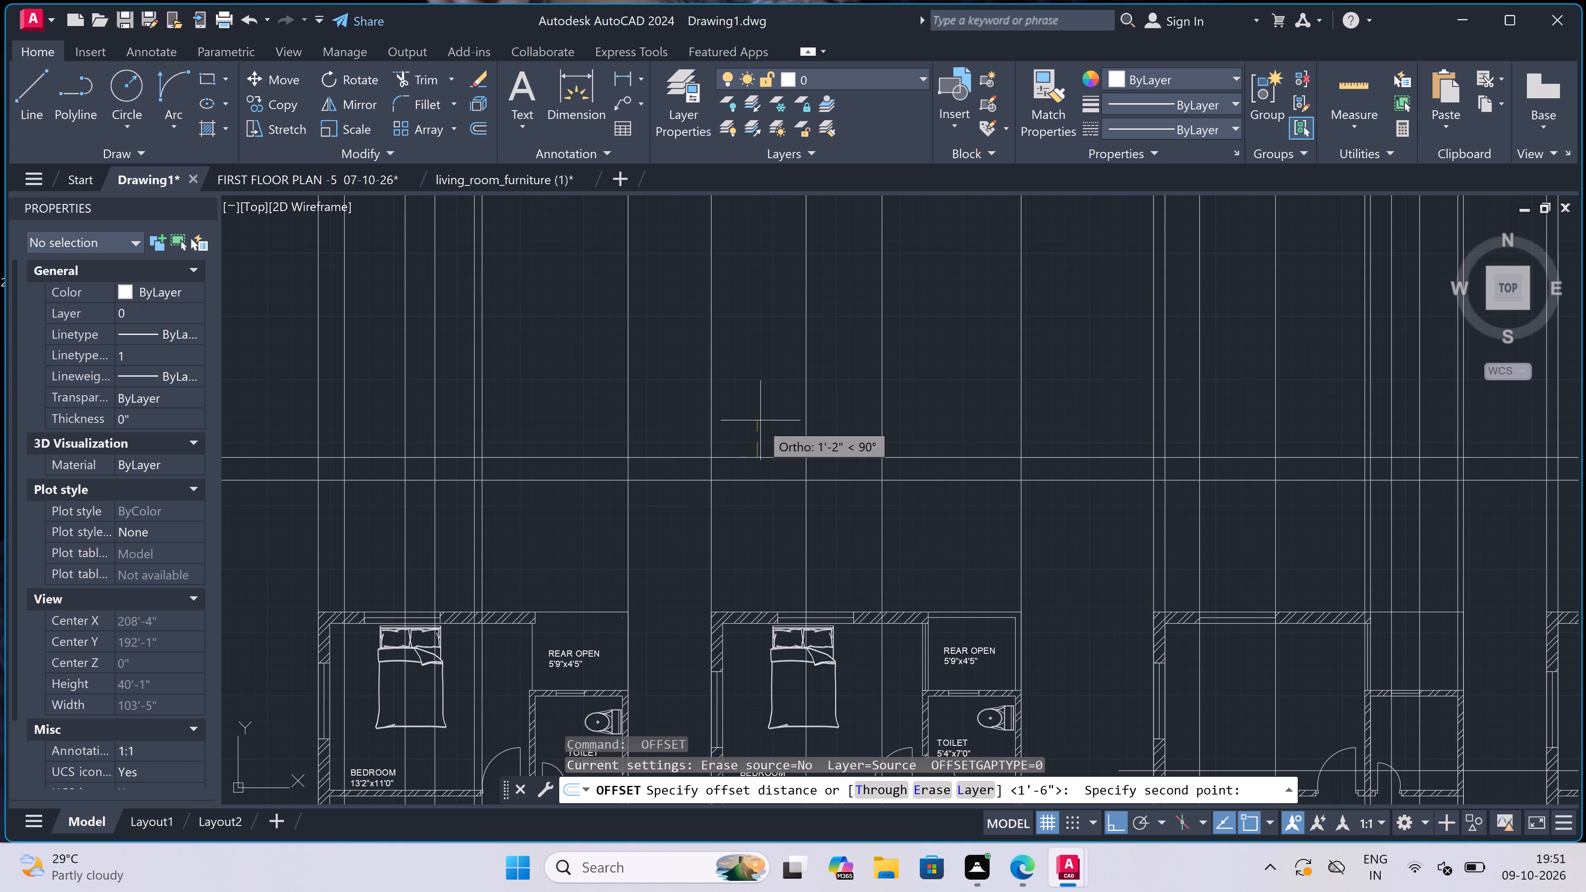
text(3')
key(space)
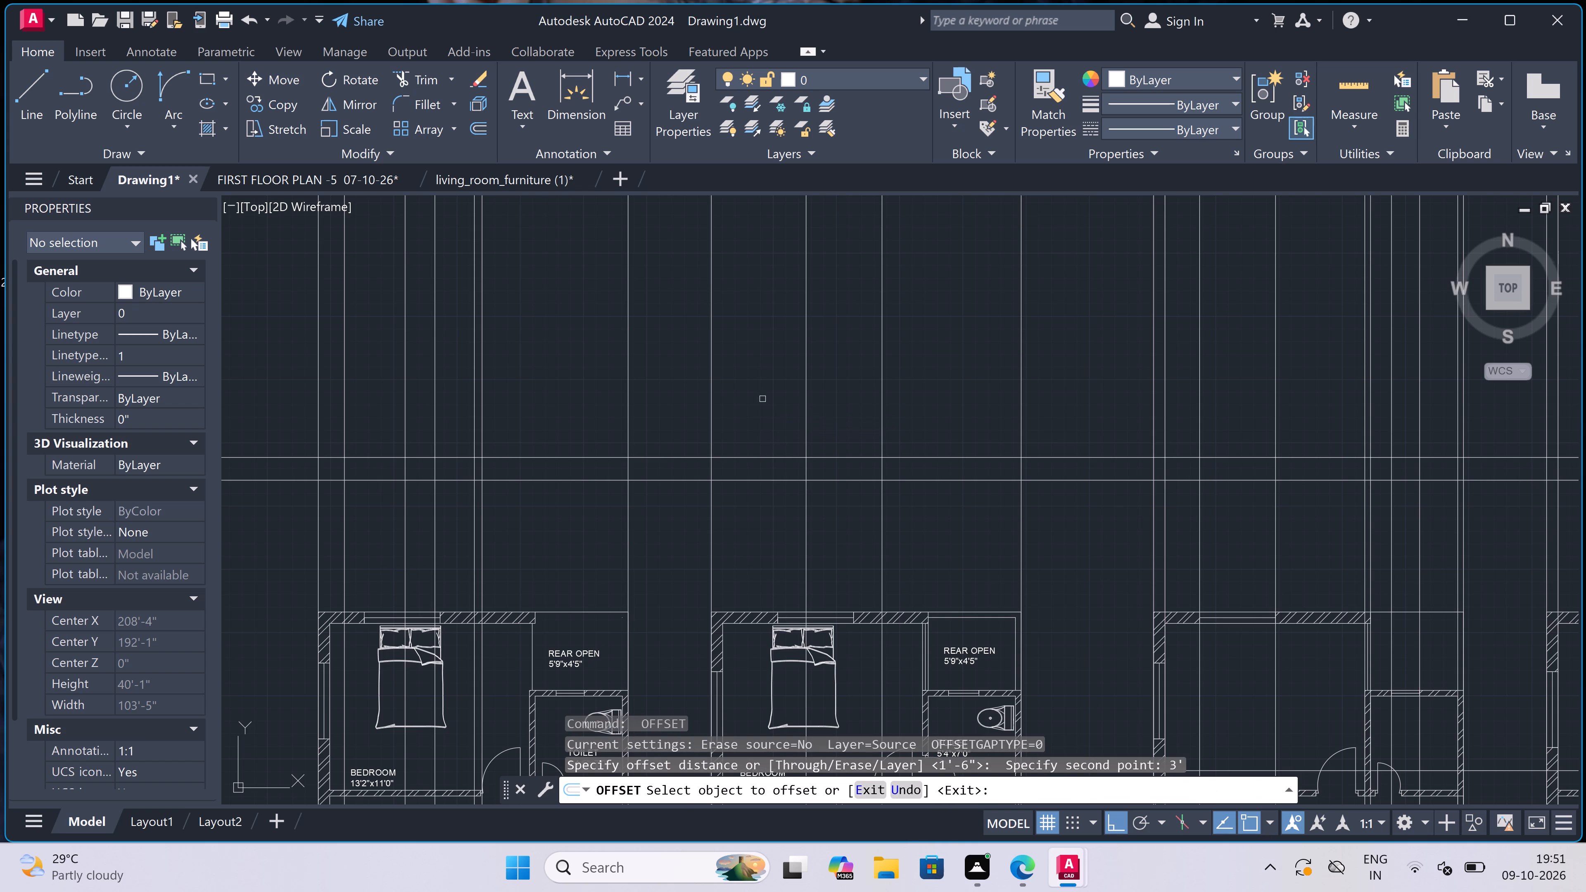
click(751, 459)
click(753, 375)
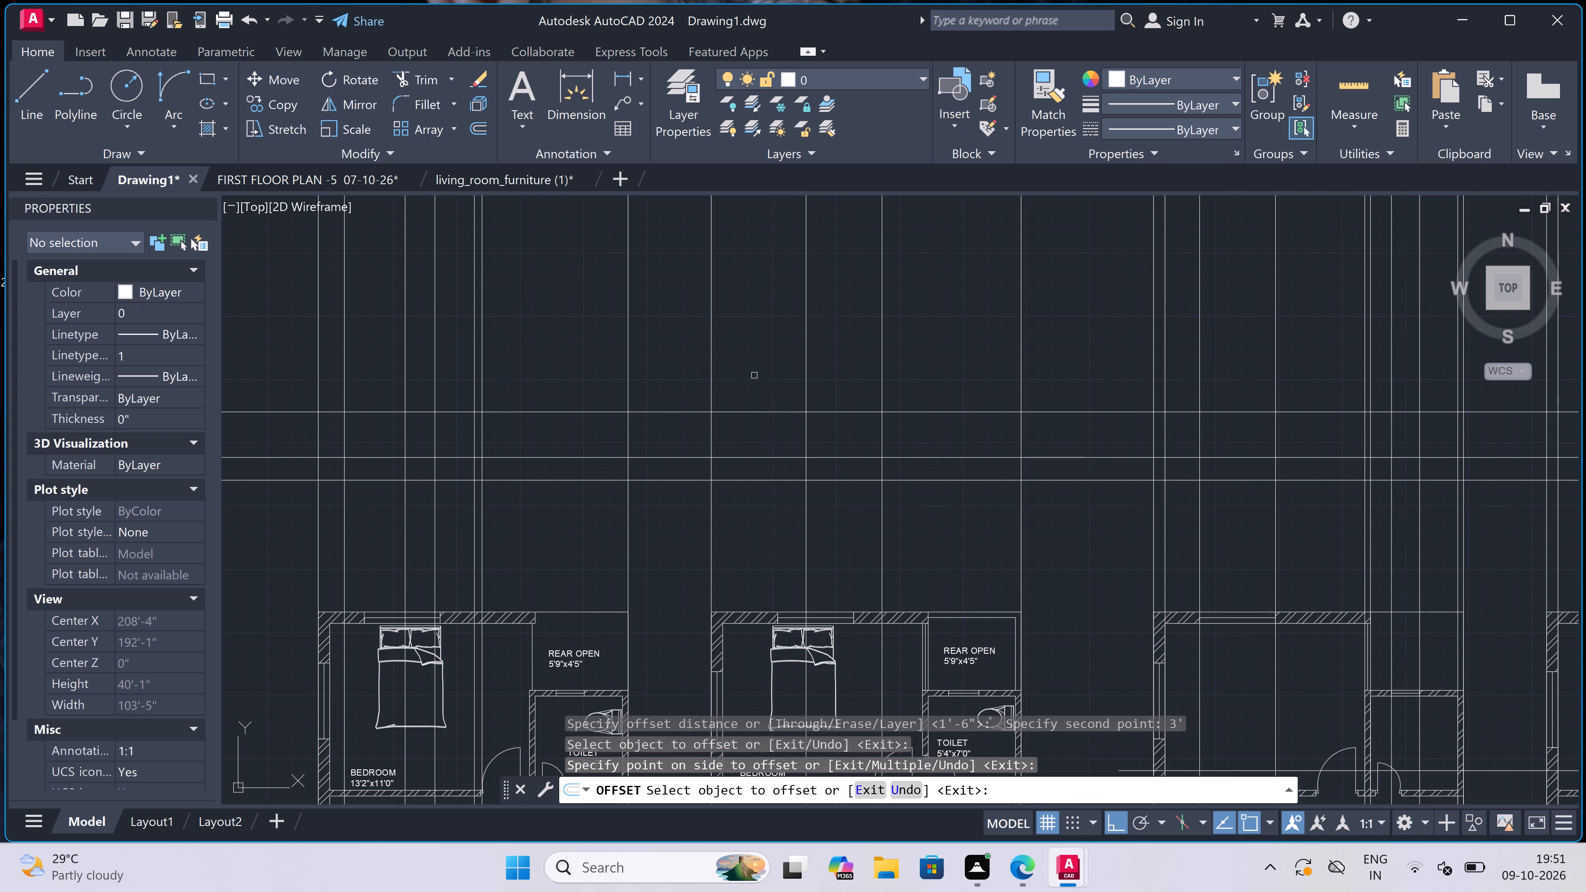
key(Escape)
Offset the topmost horizontal construction line upward by 4'.
key(space)
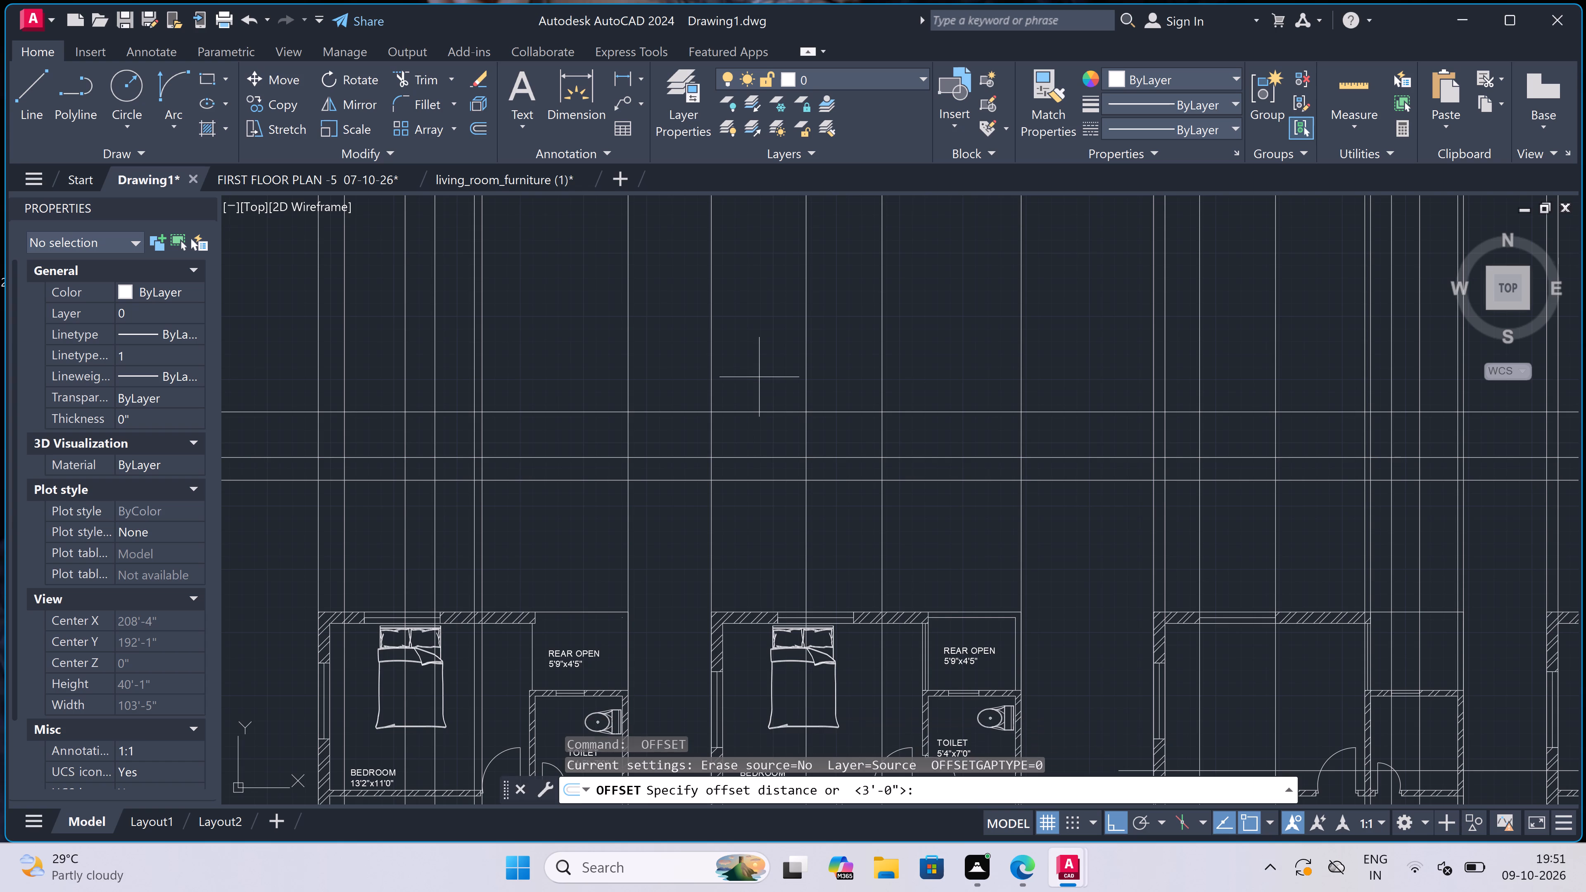
click(756, 413)
key(4)
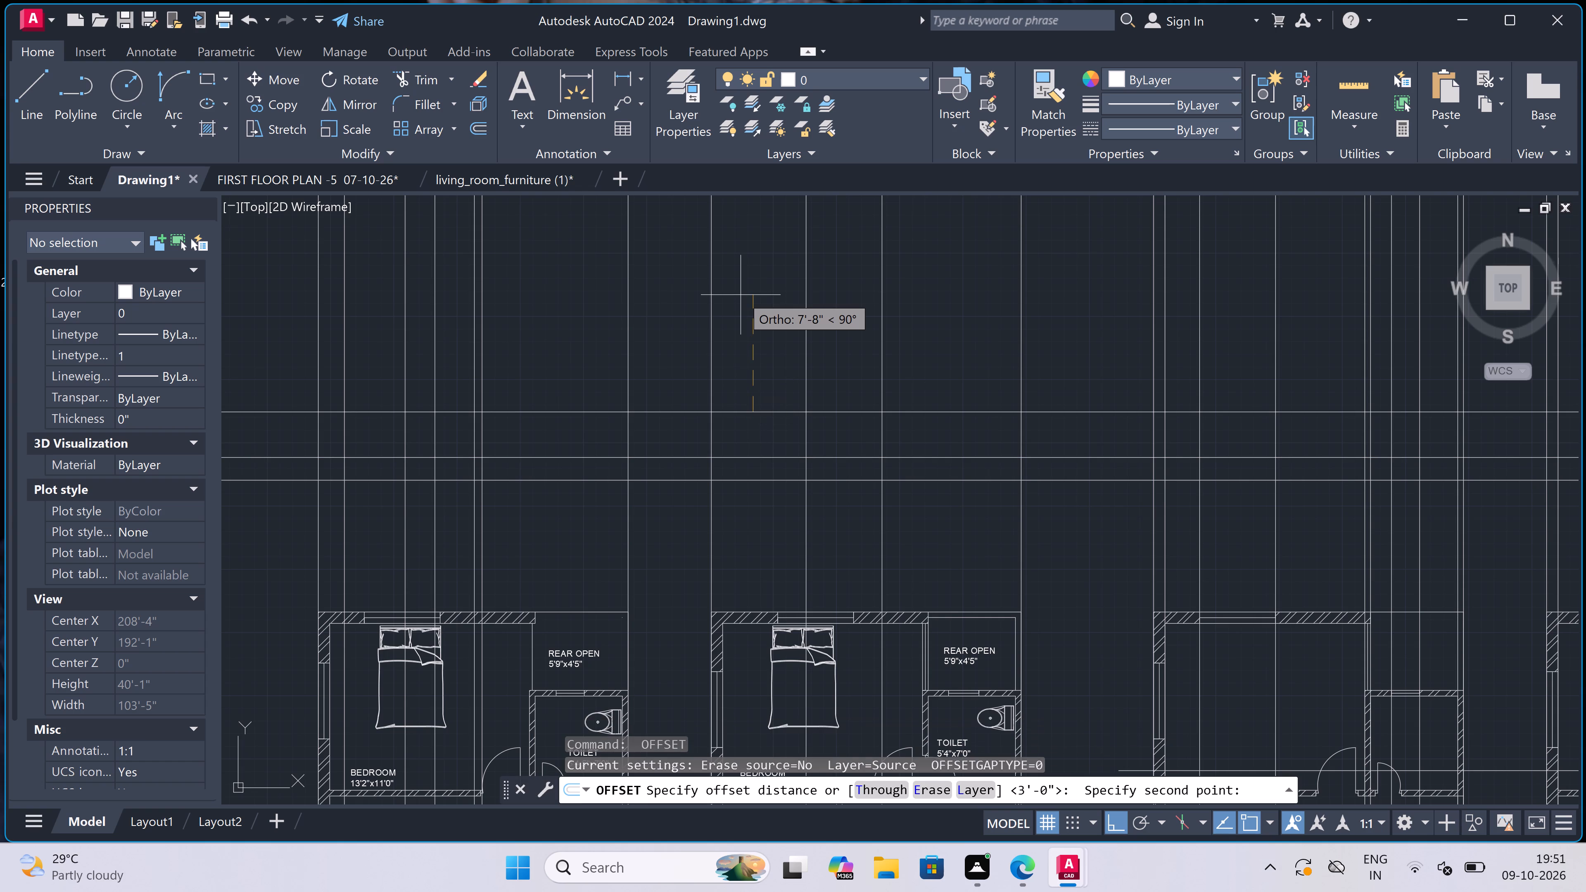
key(apostrophe)
key(space)
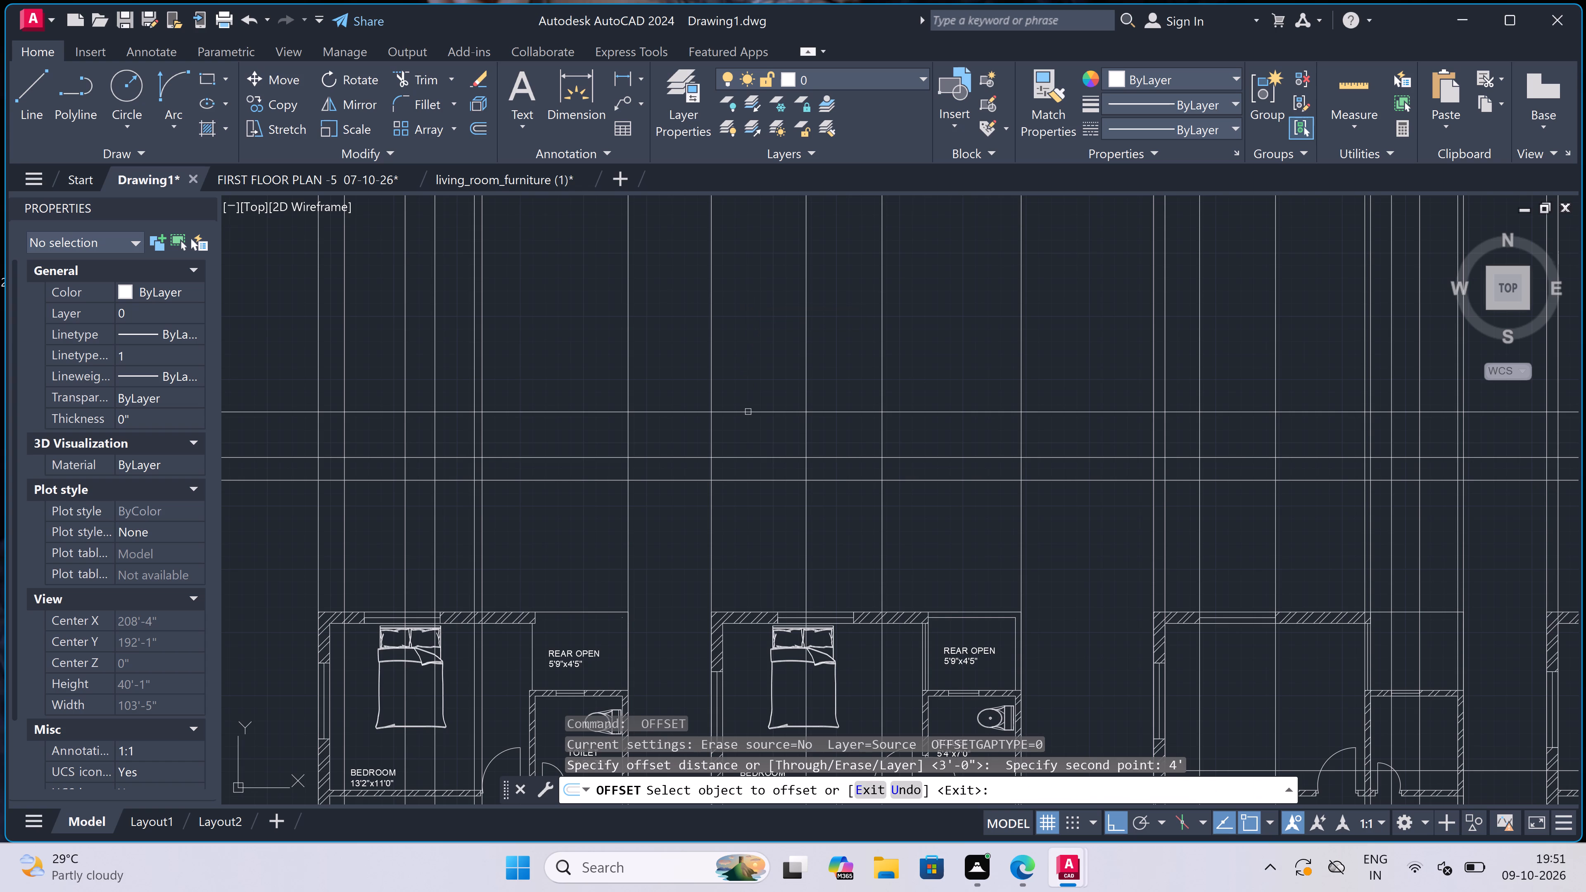
click(748, 412)
click(746, 348)
key(Escape)
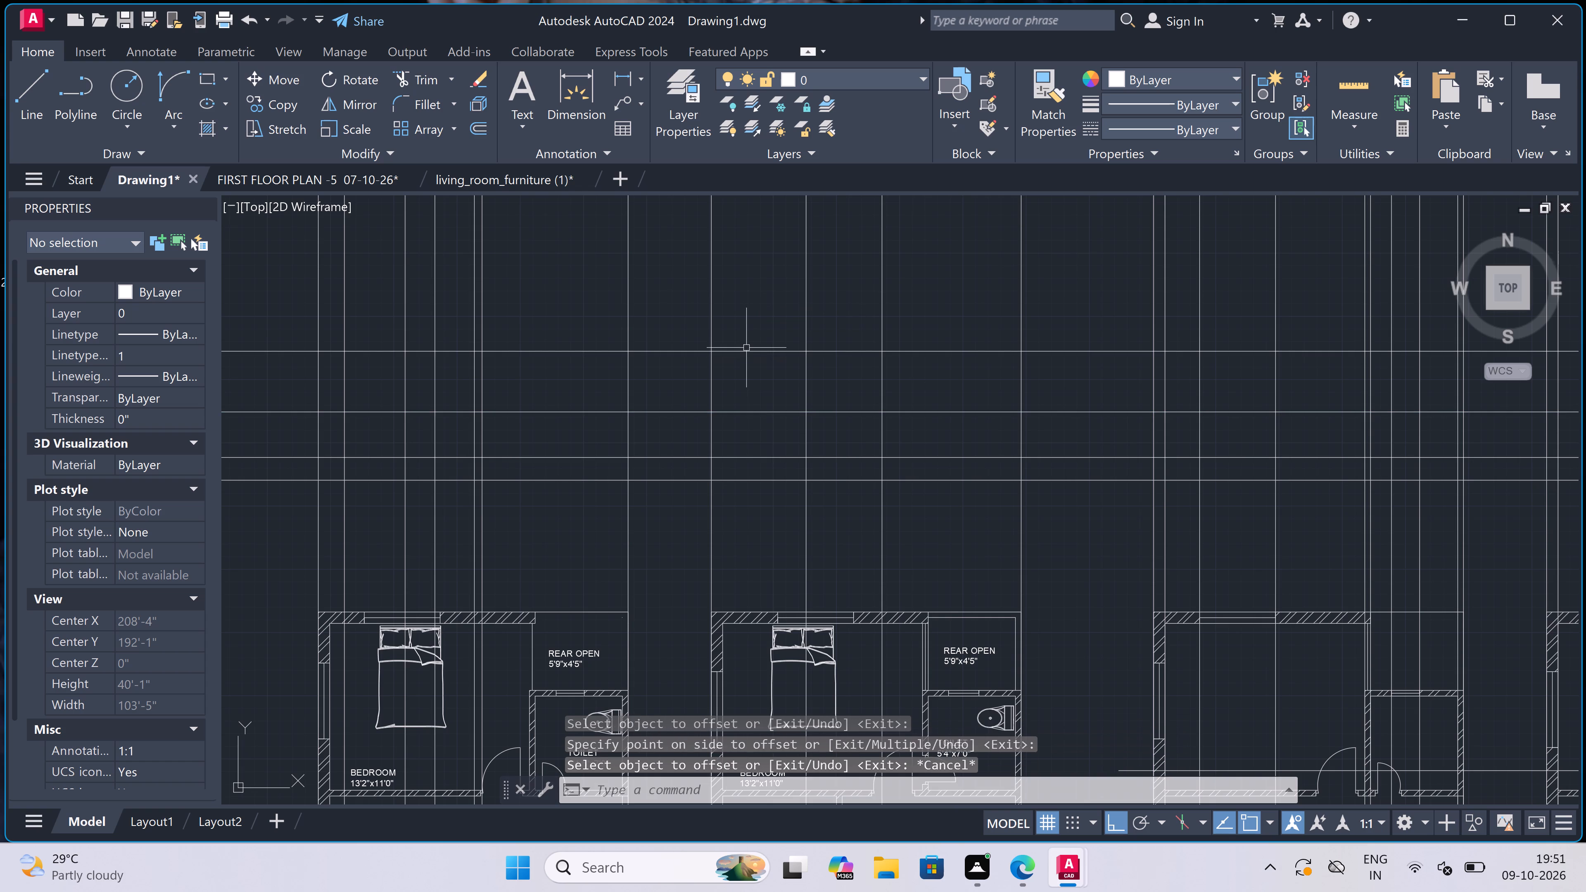
Offset the topmost of the four horizontal construction lines upward by 3'.
key(space)
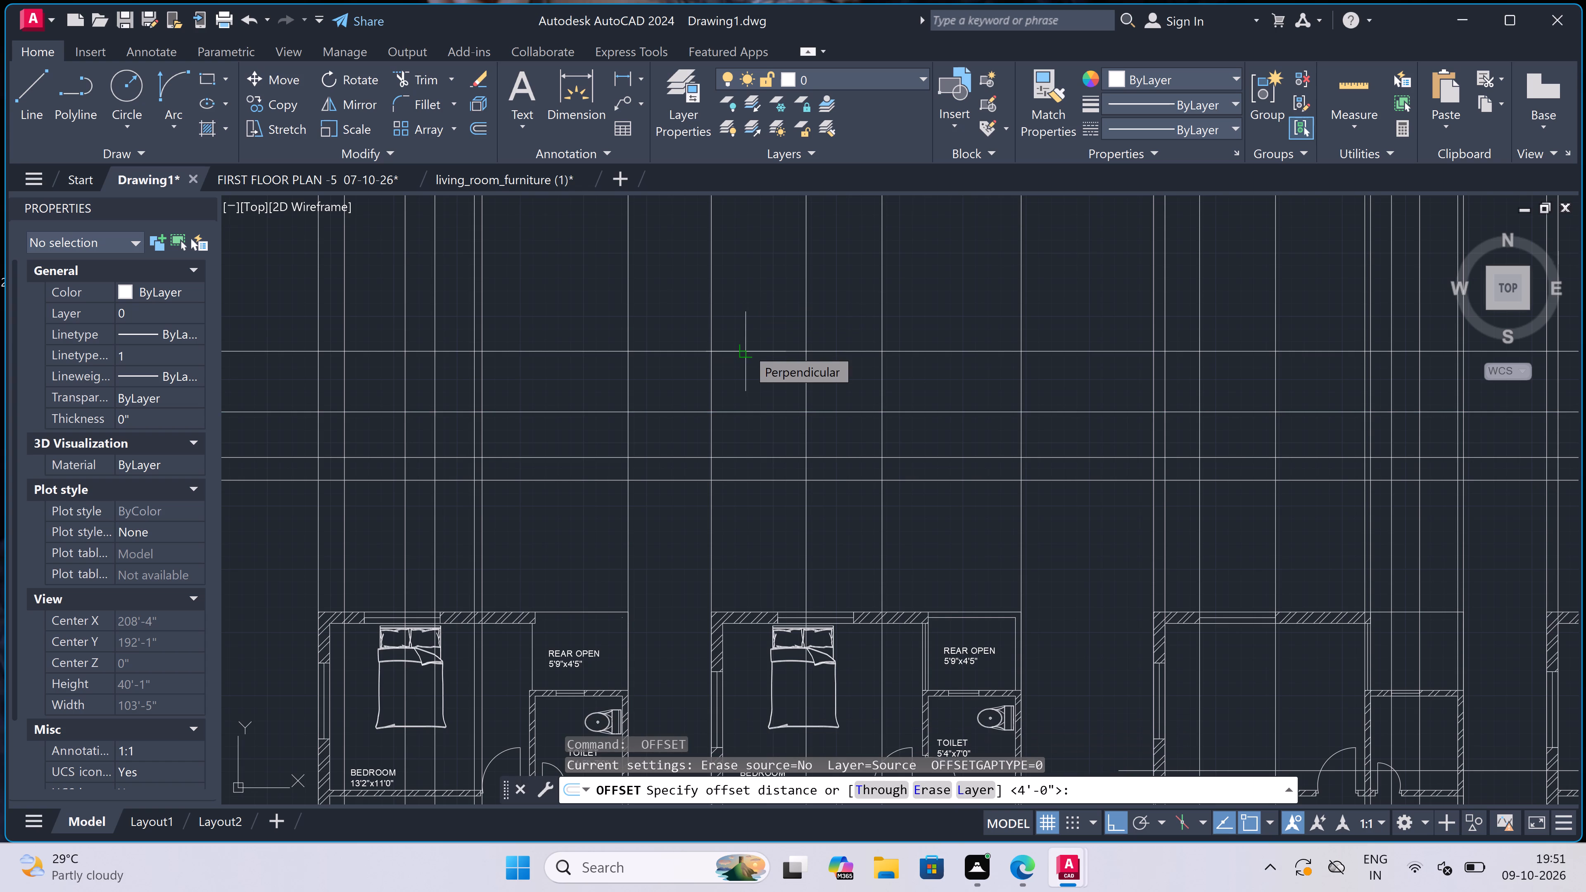
click(746, 348)
key(3)
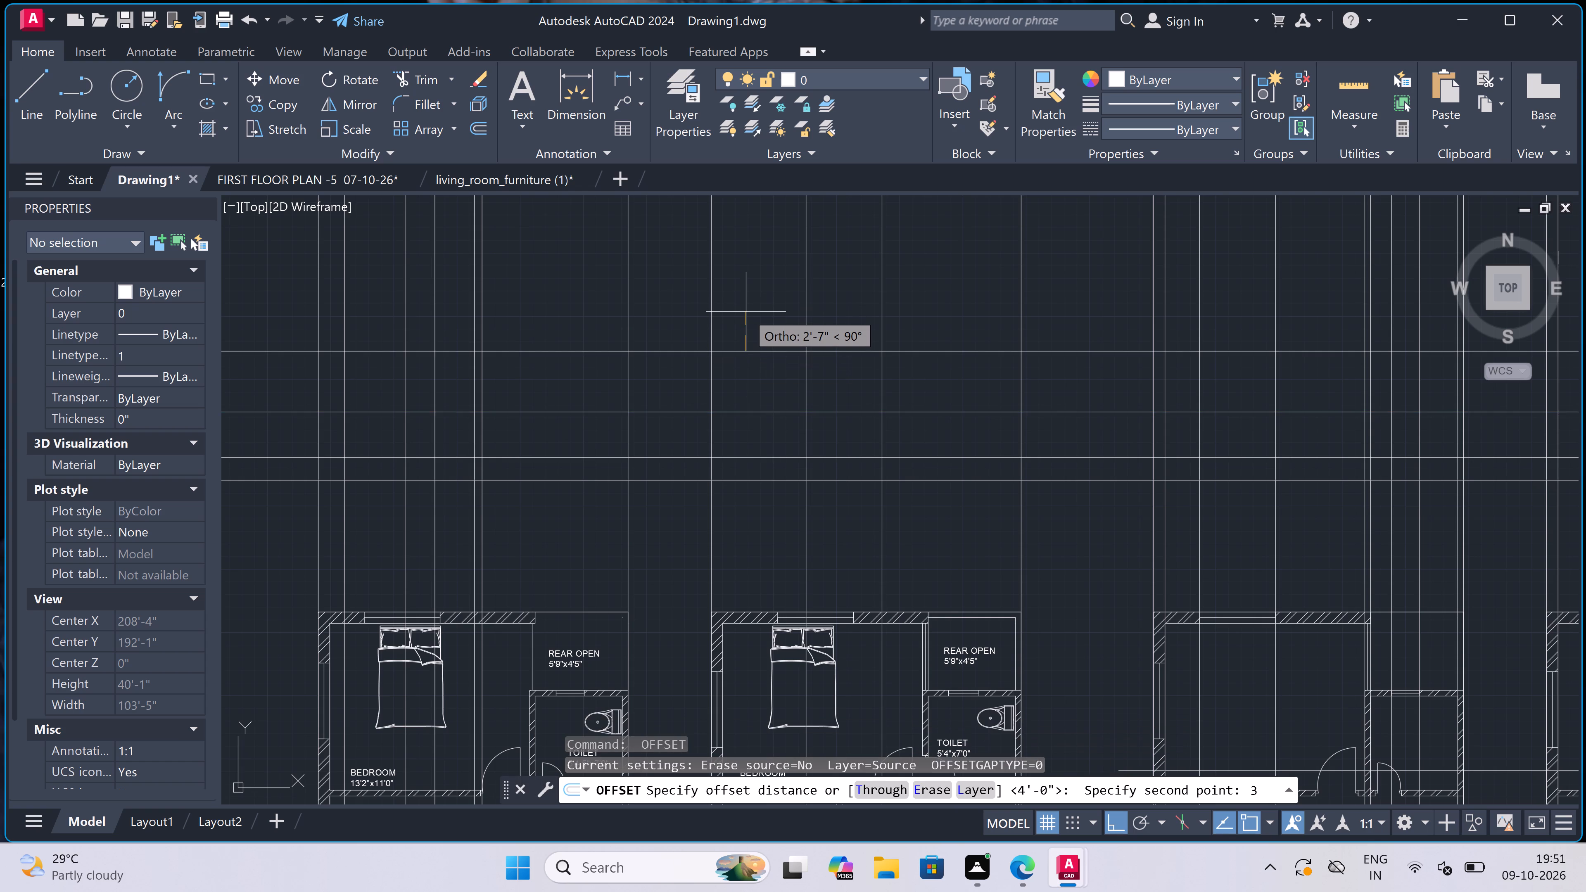
text(')
key(space)
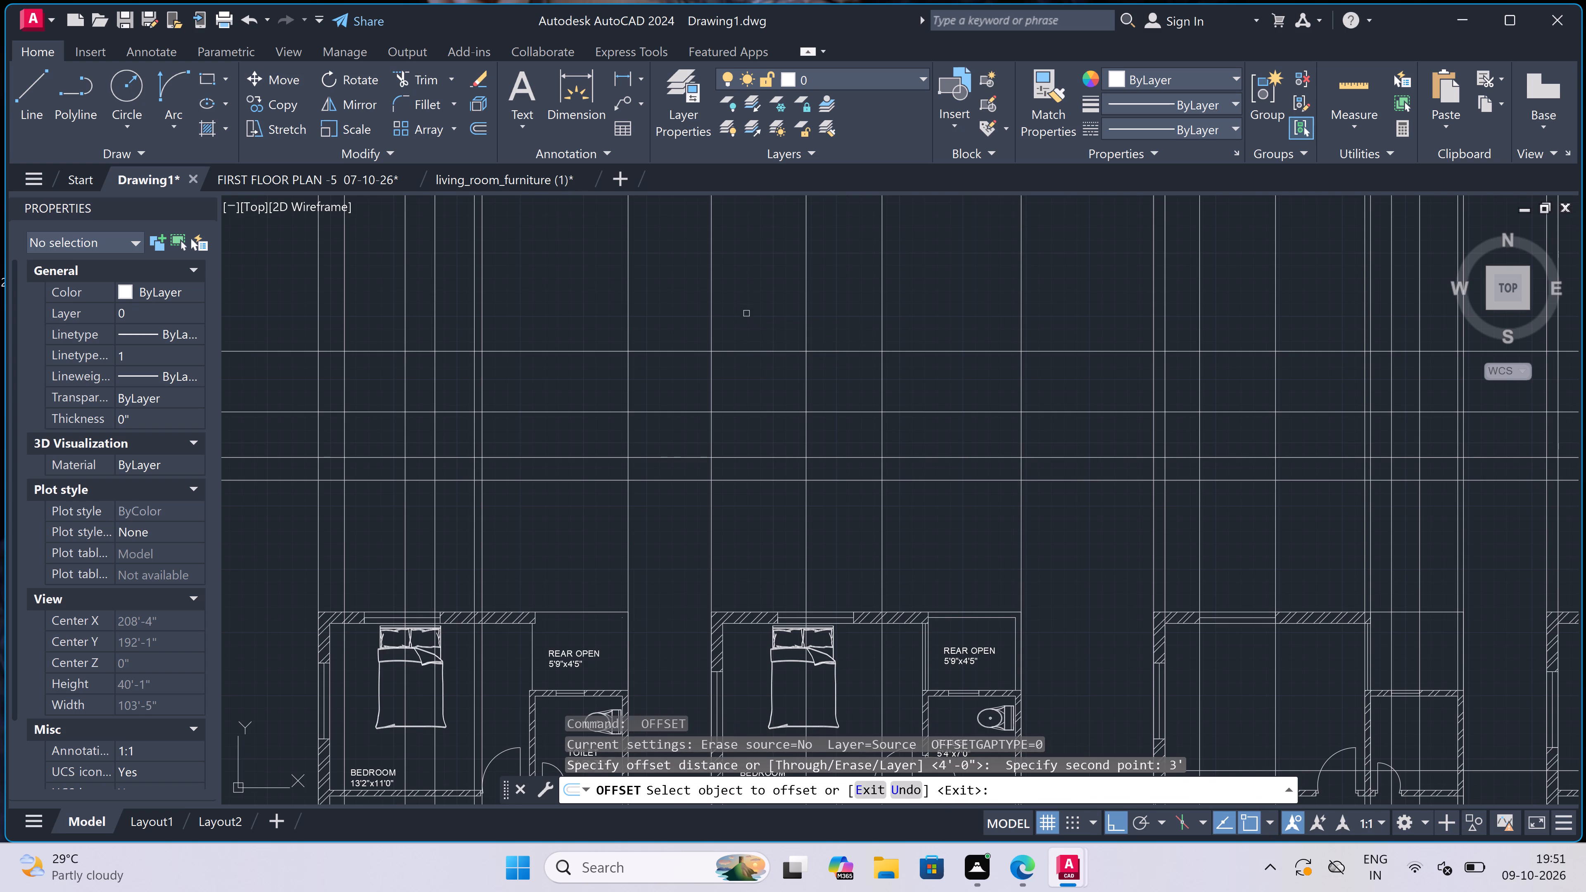
click(750, 350)
click(734, 237)
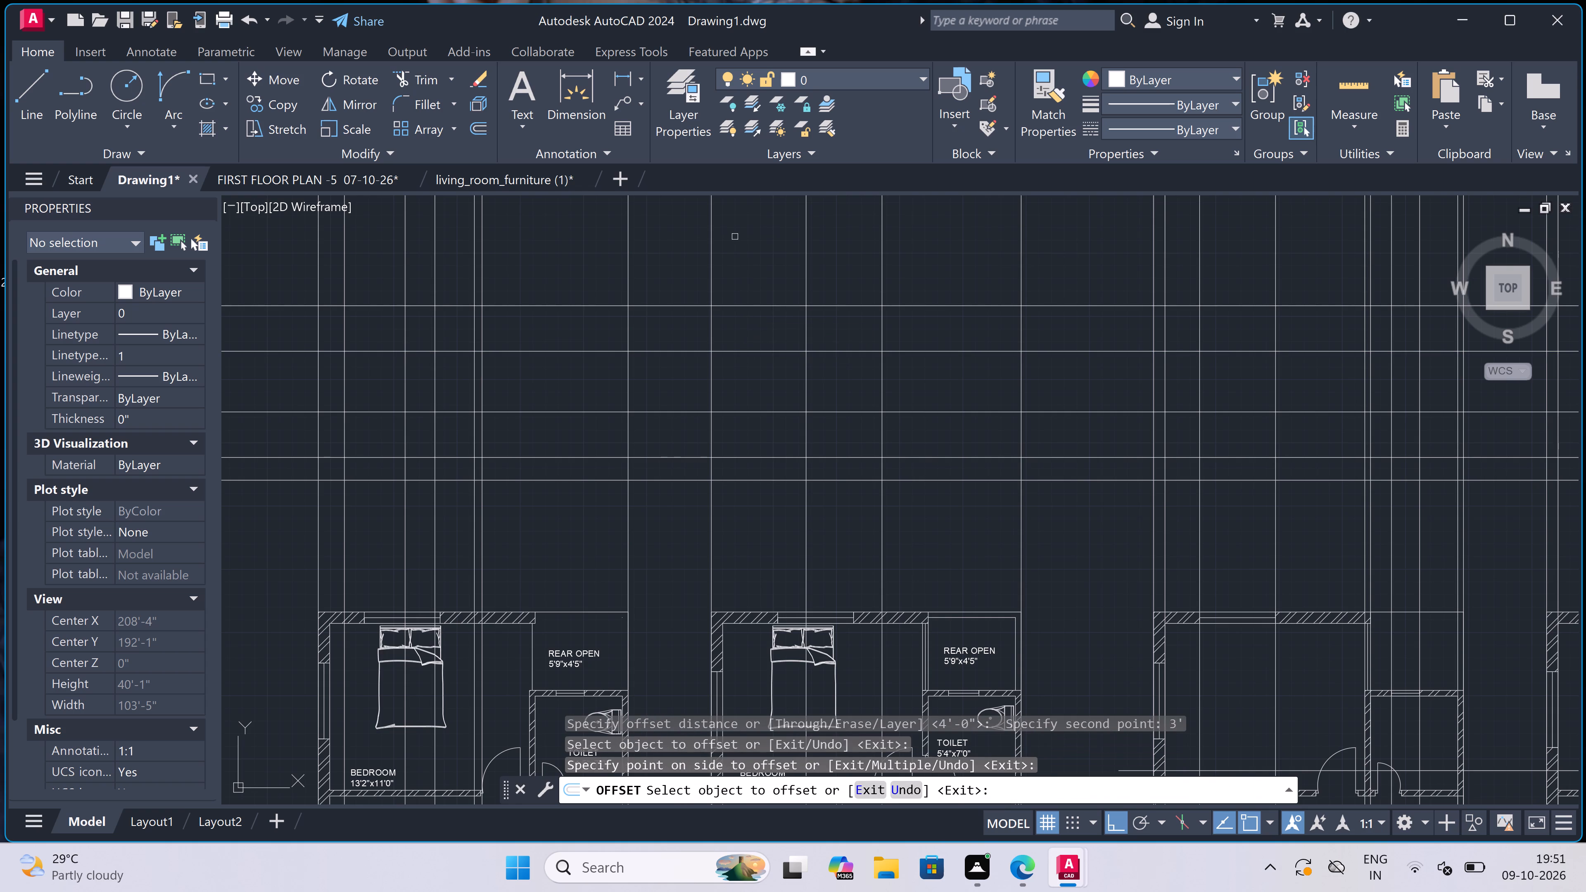
key(Escape)
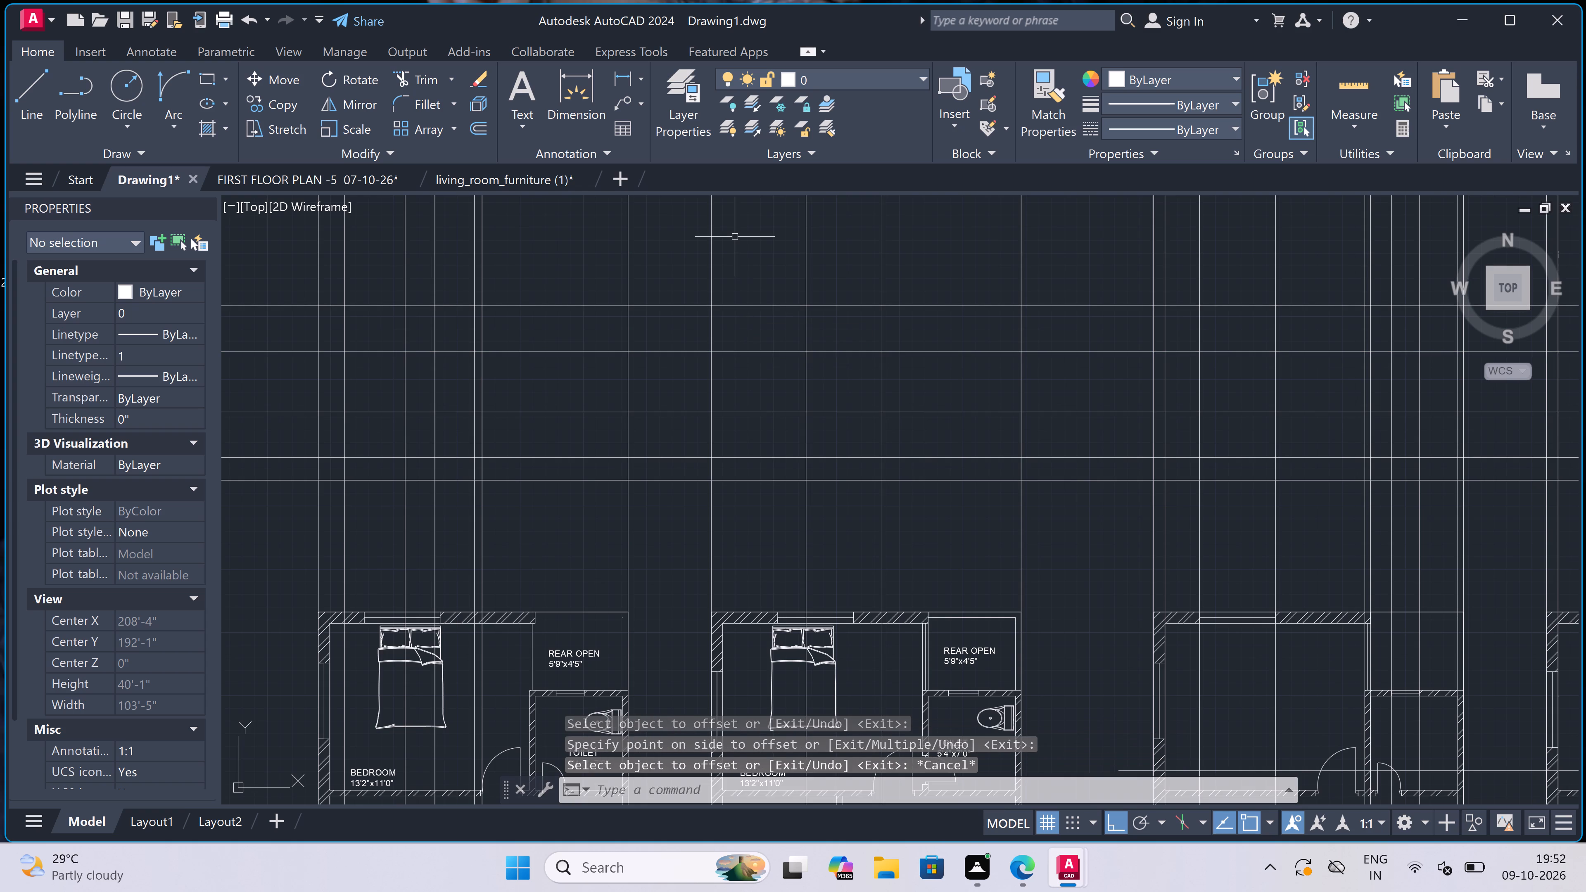
Offset the topmost of the five horizontal construction lines upward by 6".
key(space)
scroll(735, 240, down, 2)
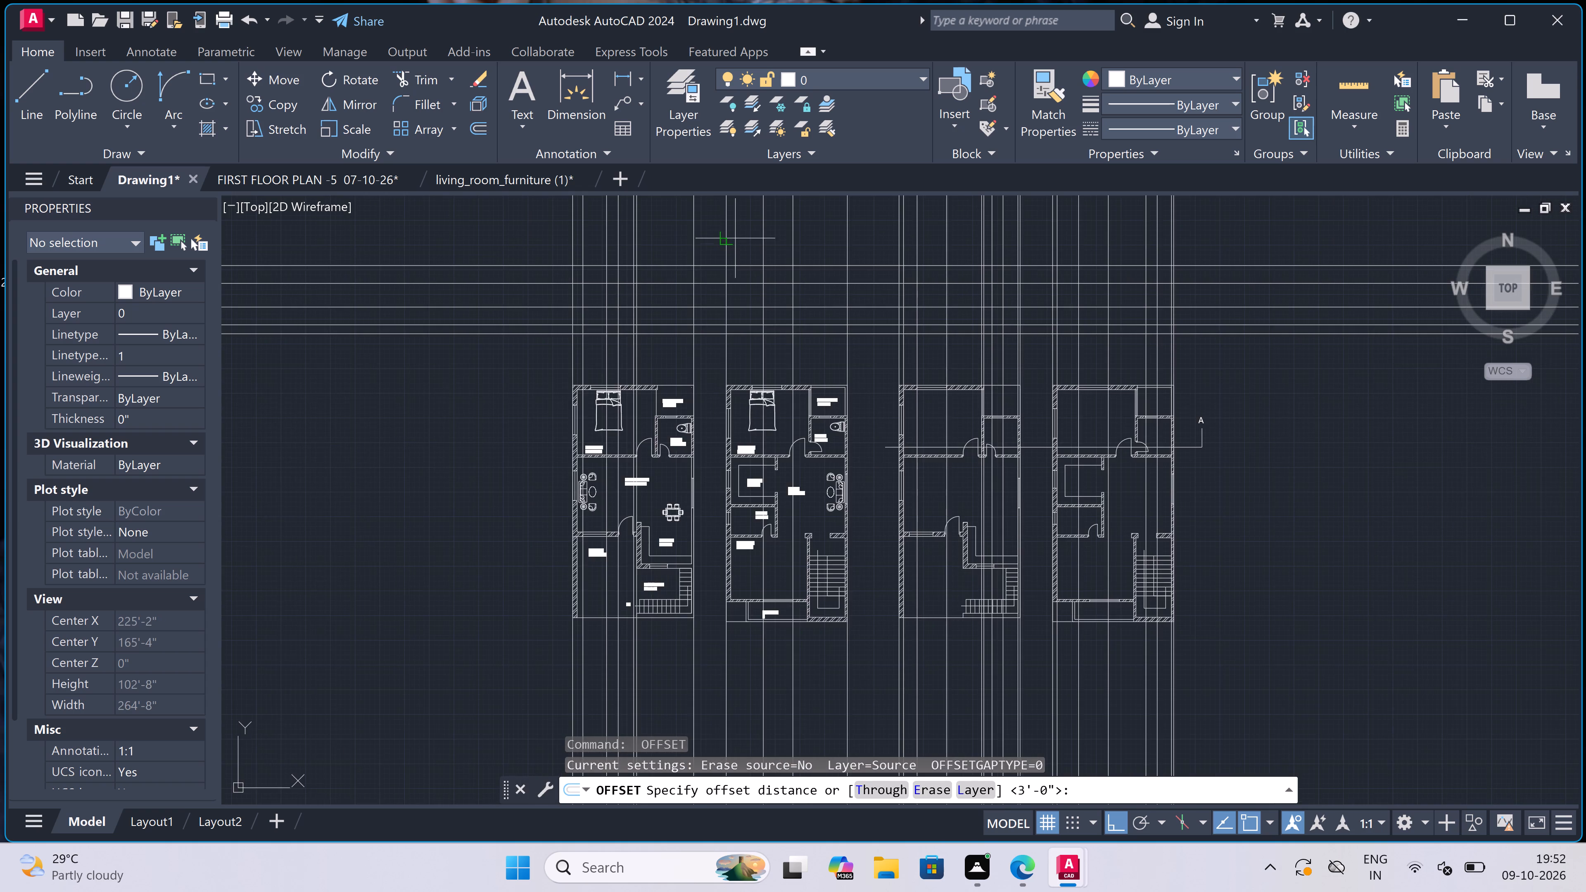
scroll(735, 238, up, 4)
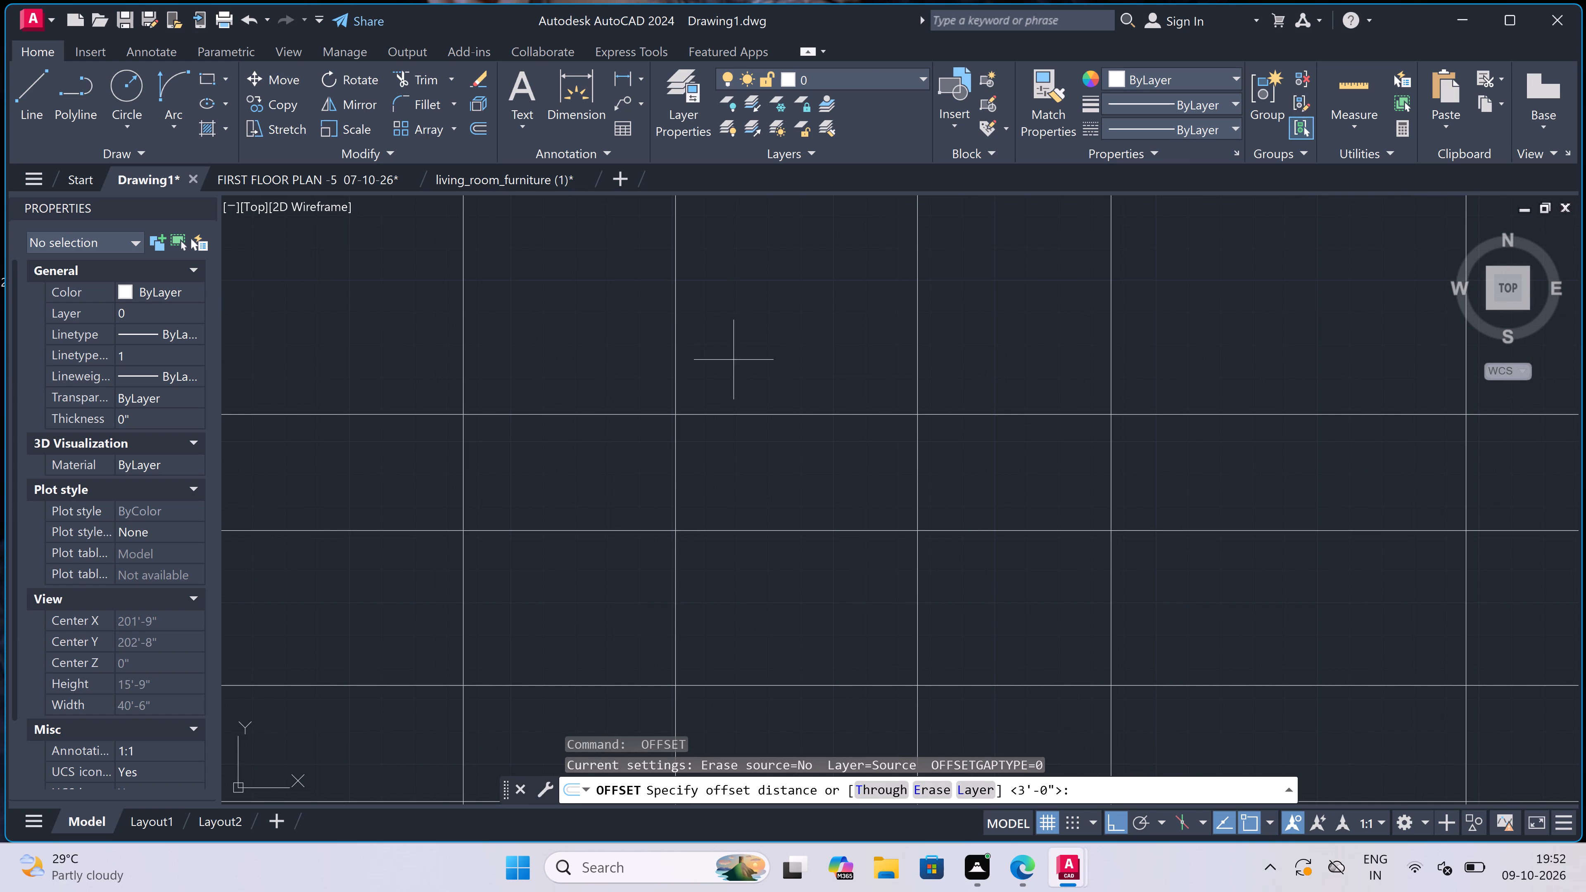
click(727, 414)
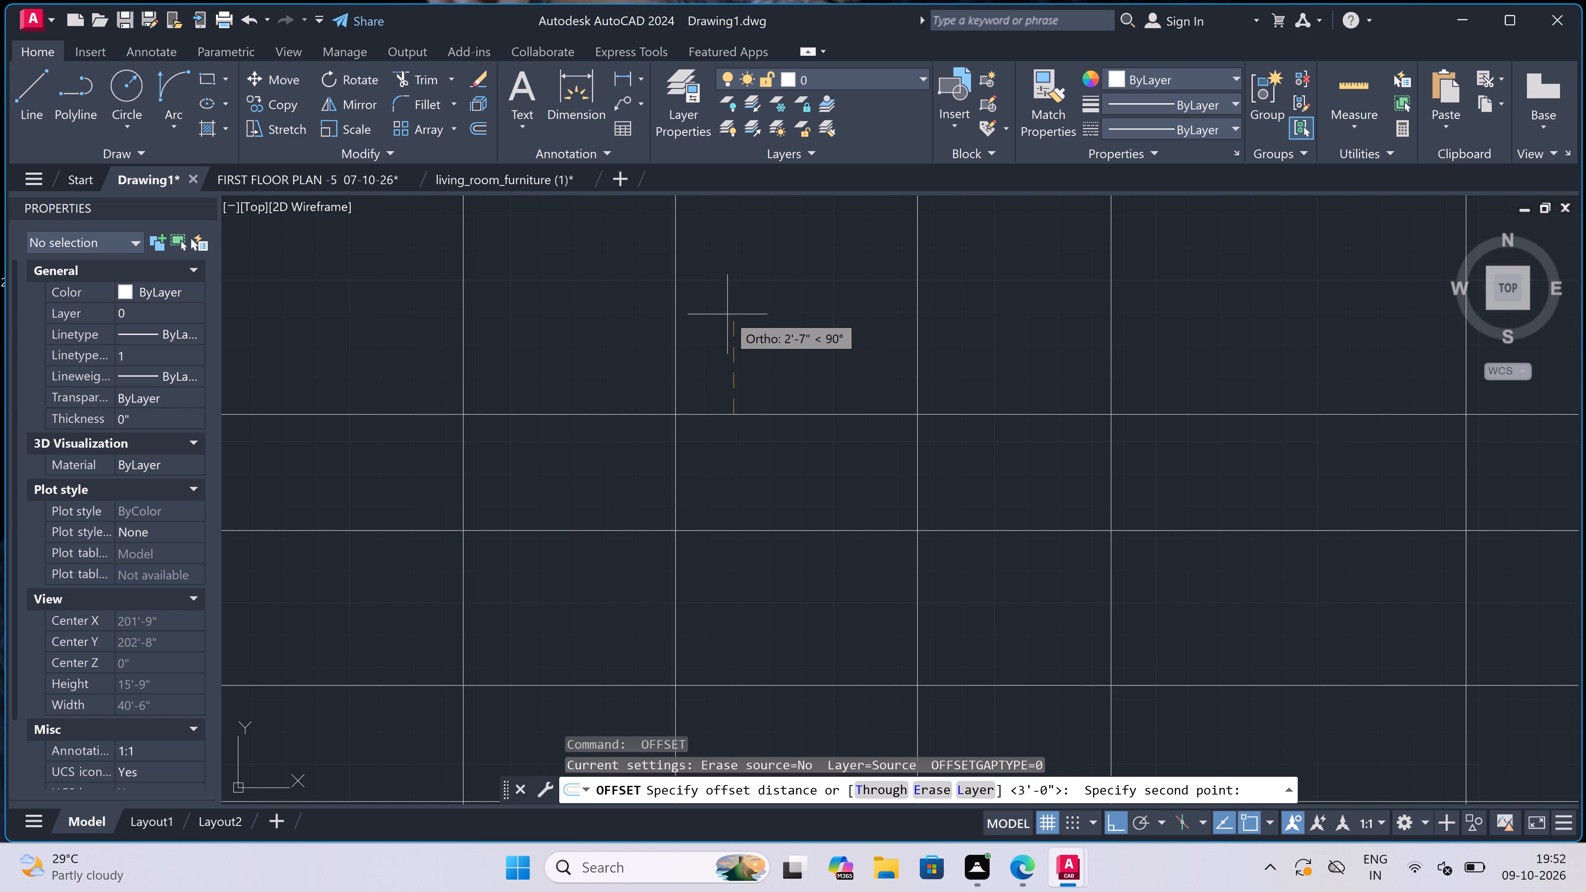
key(6)
text(")
key(space)
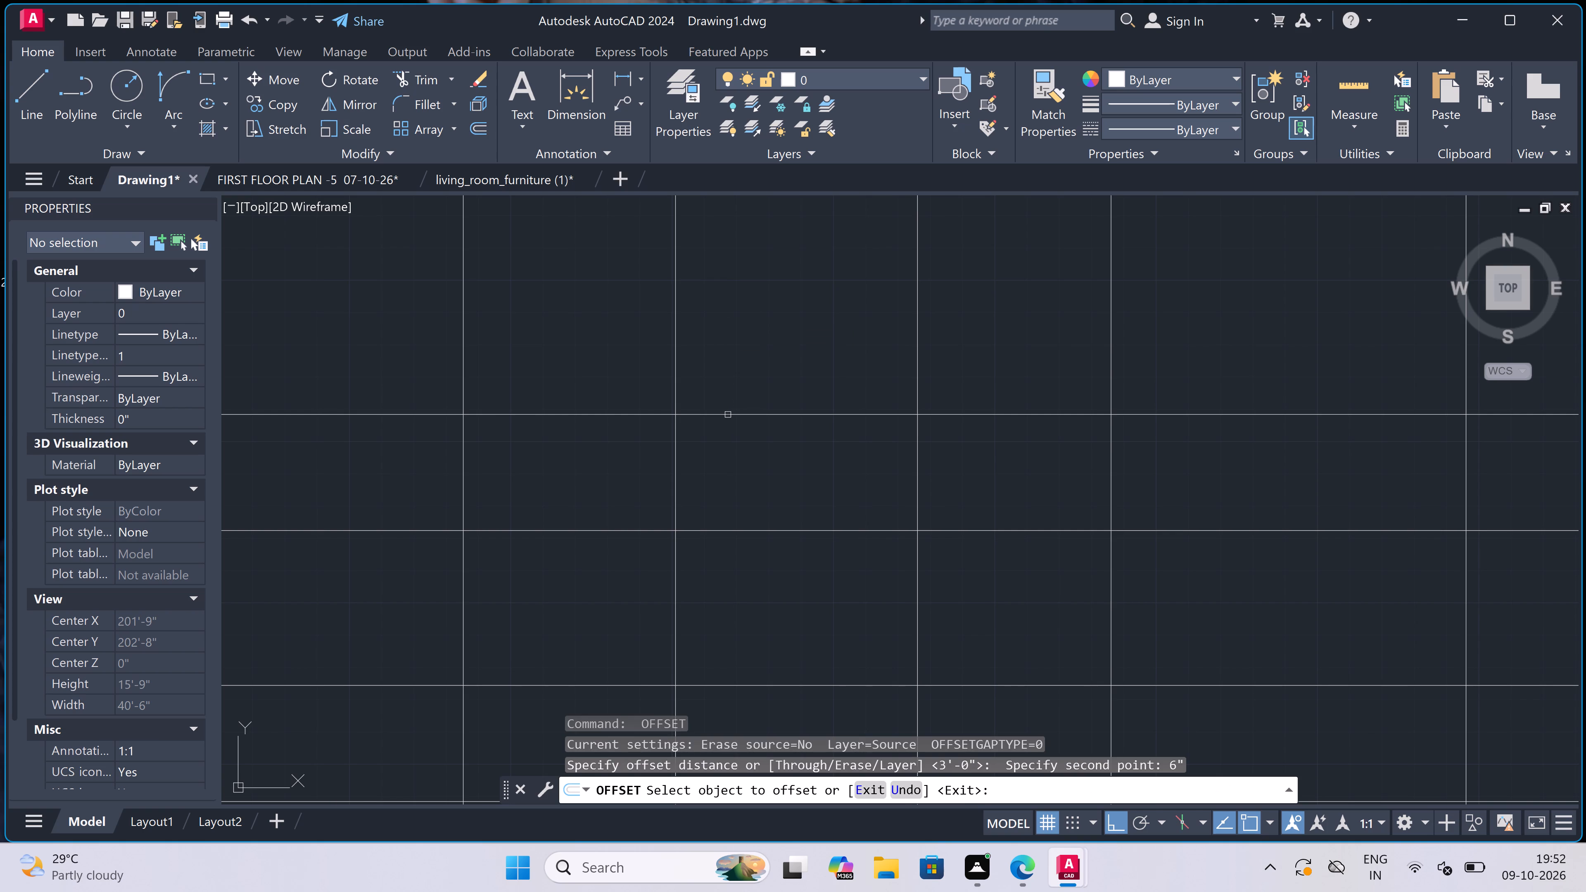
click(728, 415)
click(738, 334)
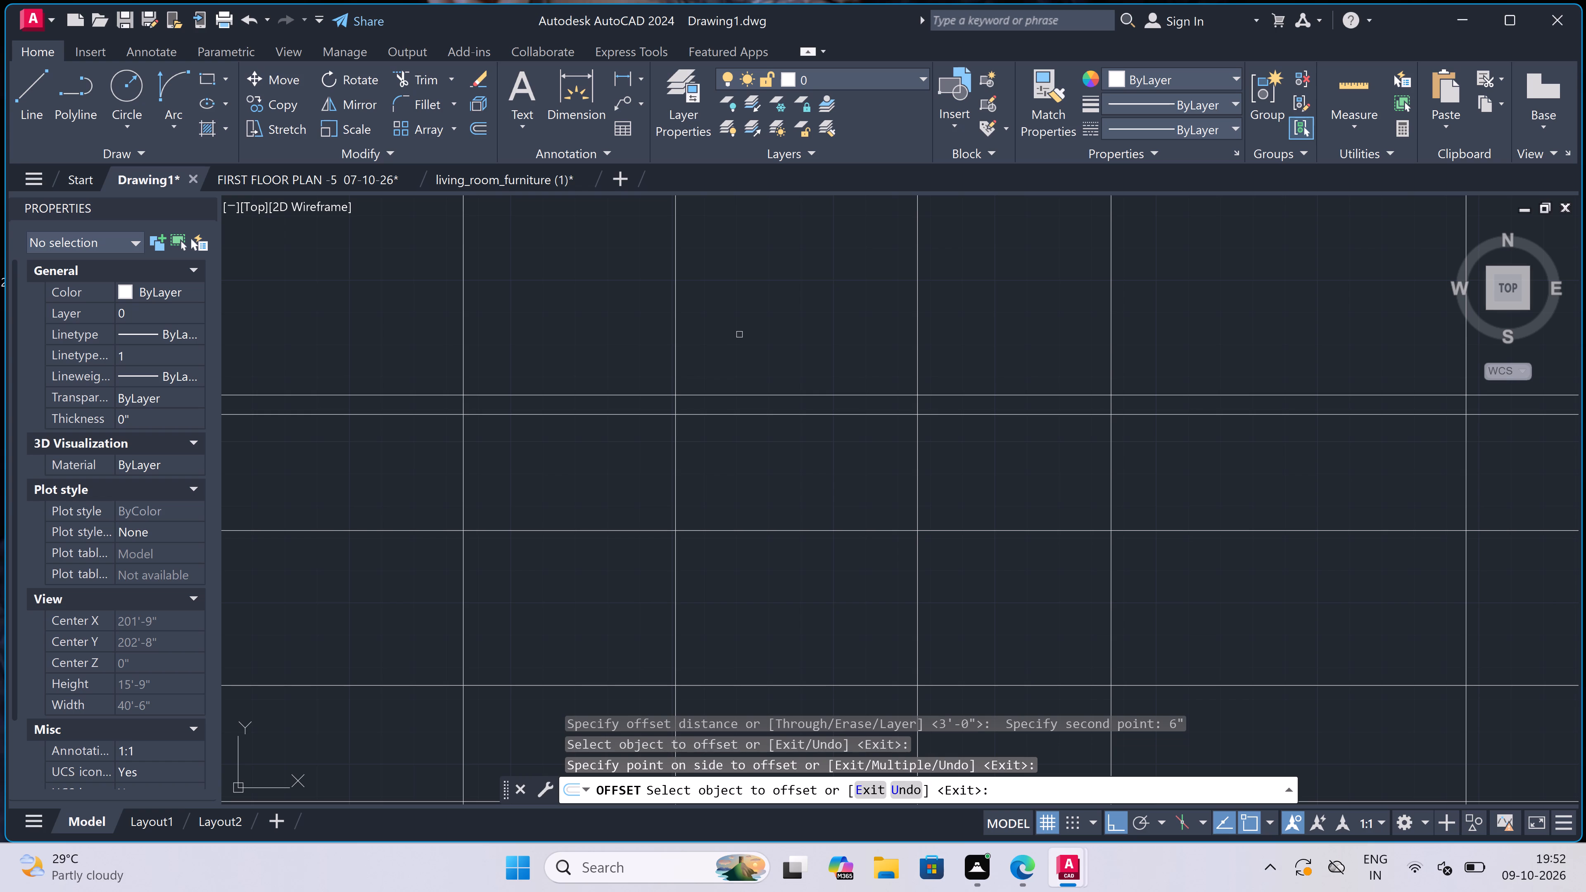
key(Escape)
Offset the topmost of the six horizontal construction lines upward by 3'6".
key(space)
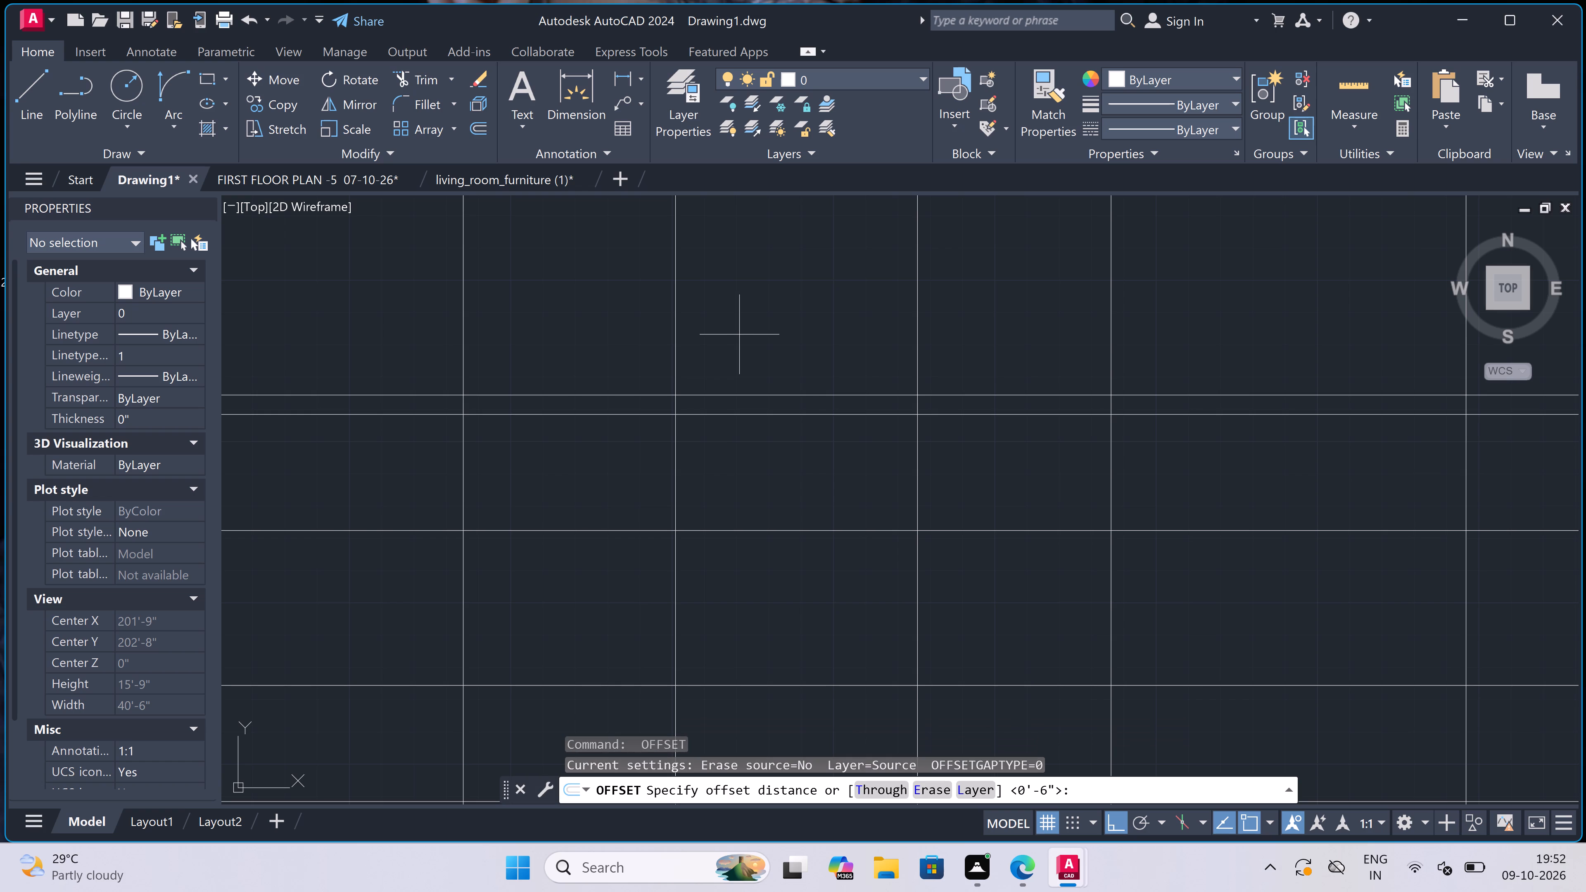
double_click(730, 393)
key(3)
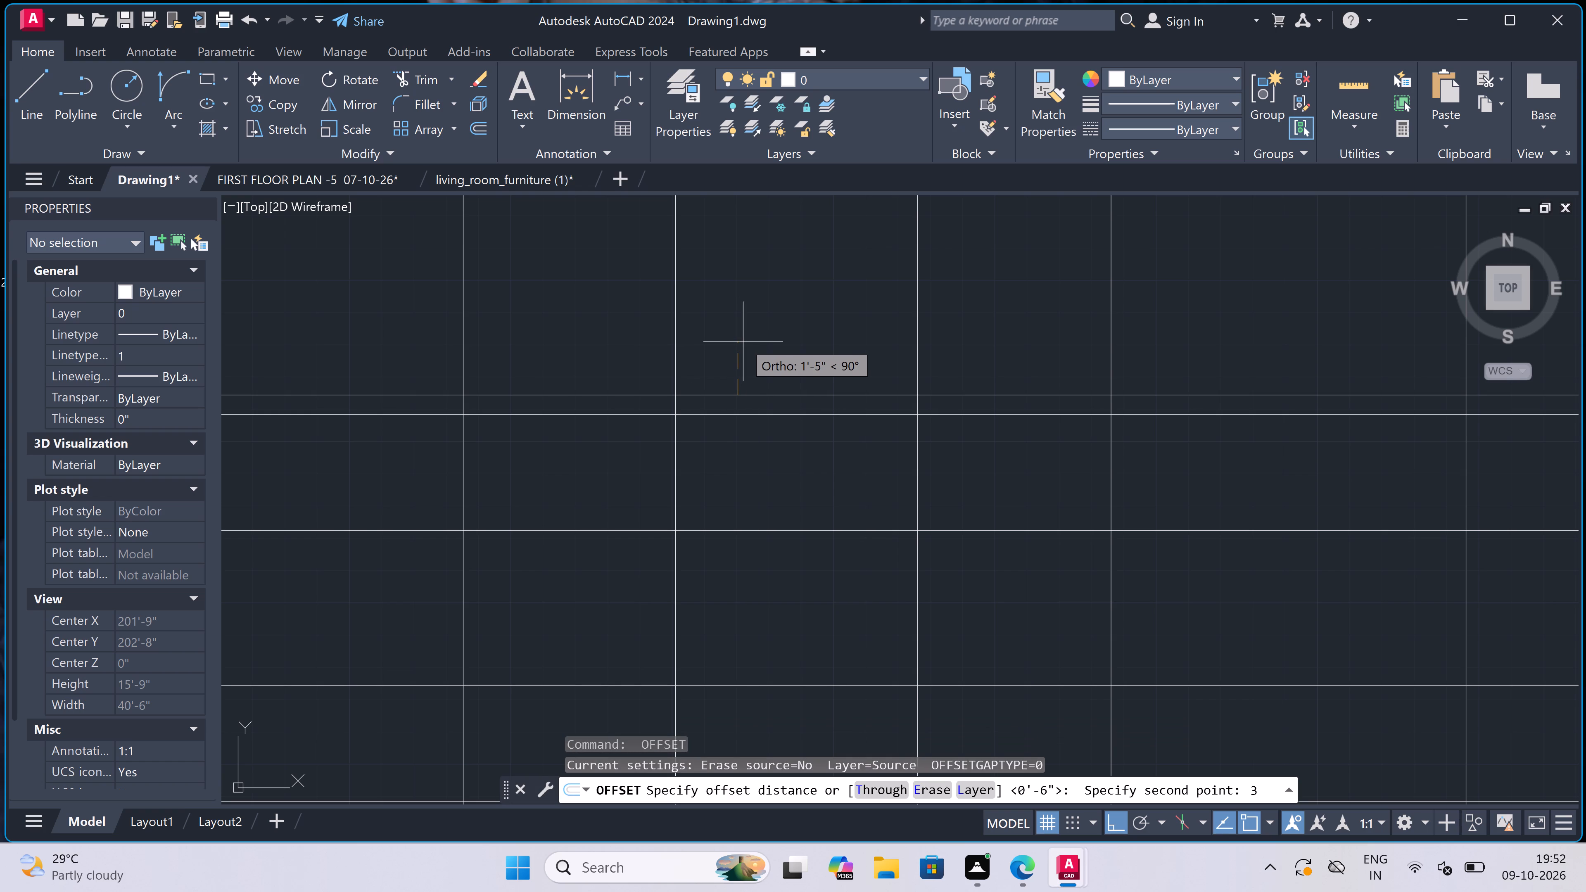
text('6)
text(")
key(space)
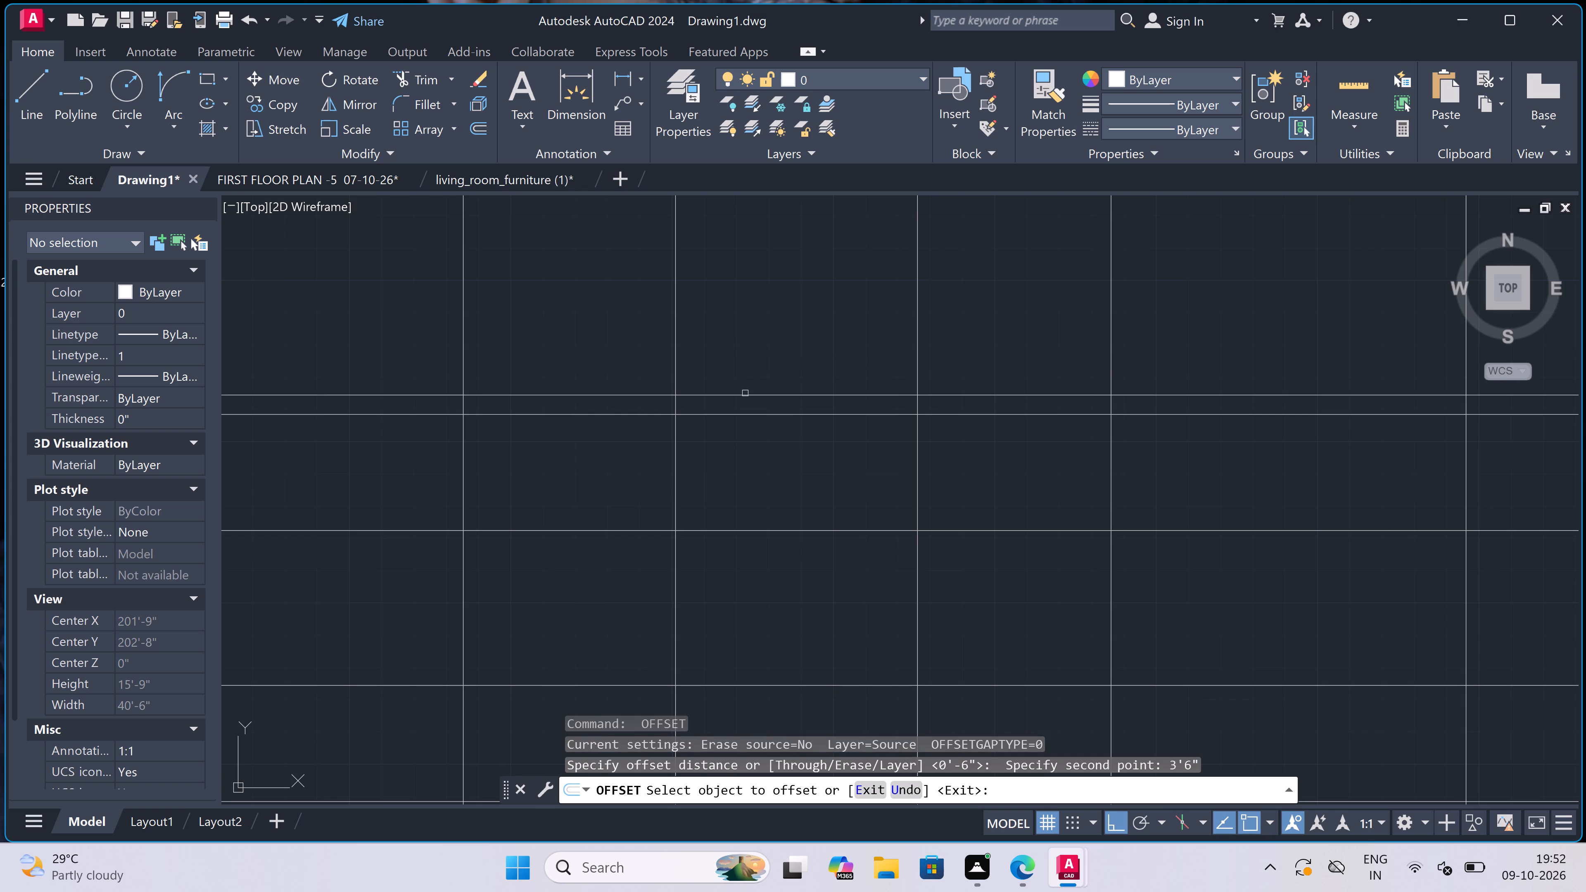
click(745, 395)
click(747, 336)
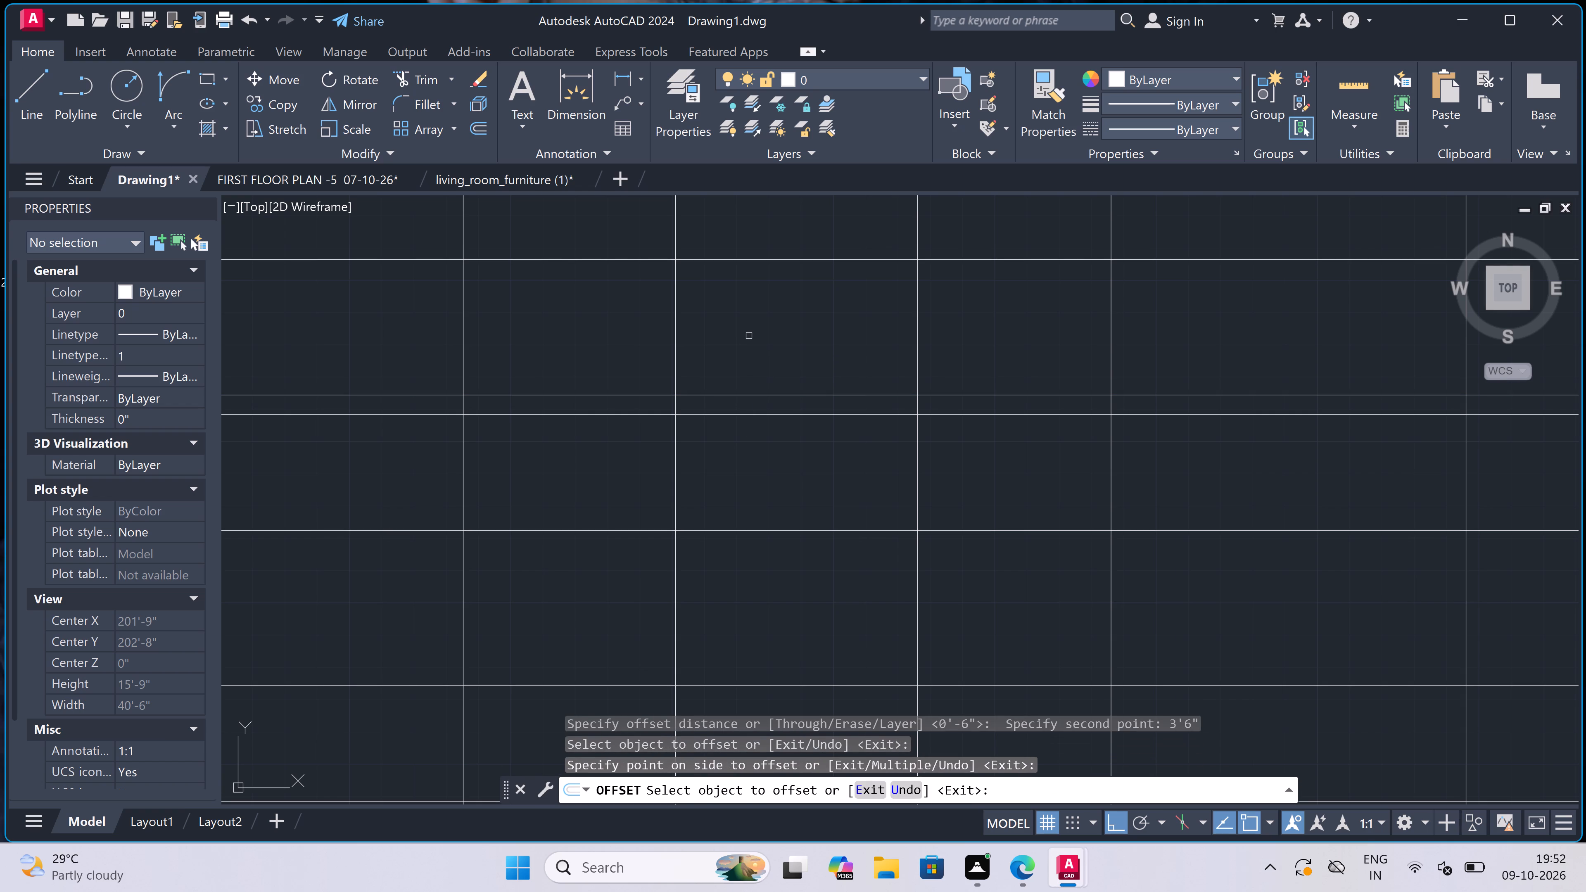
key(Escape)
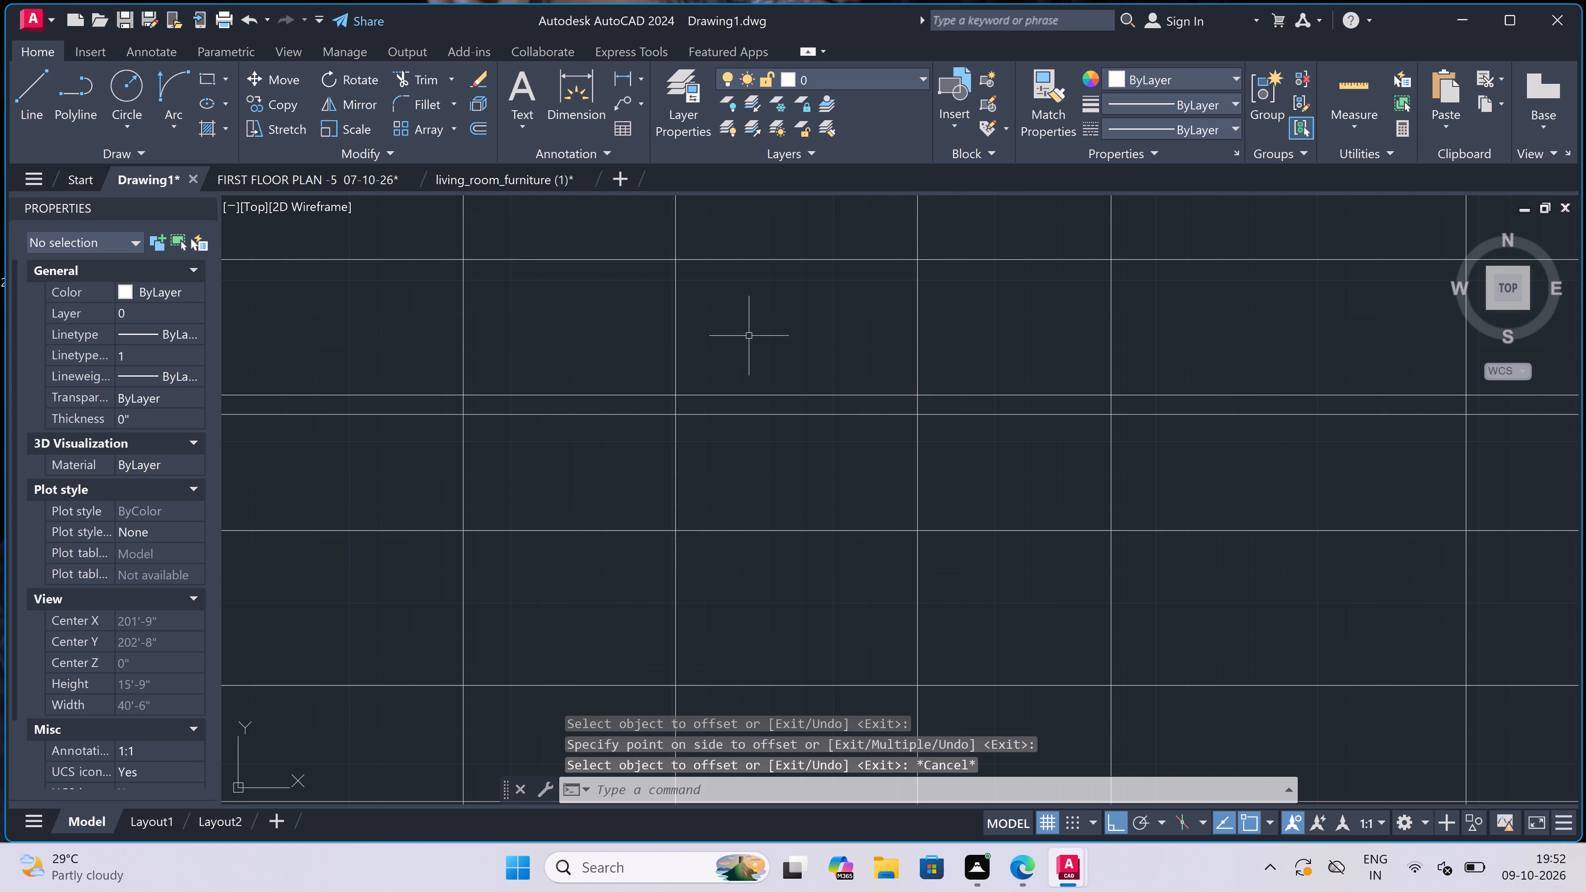
Trim the vertical construction lines above the topmost level line and the level lines beyond the rightmost vertical.
text(tr)
key(space)
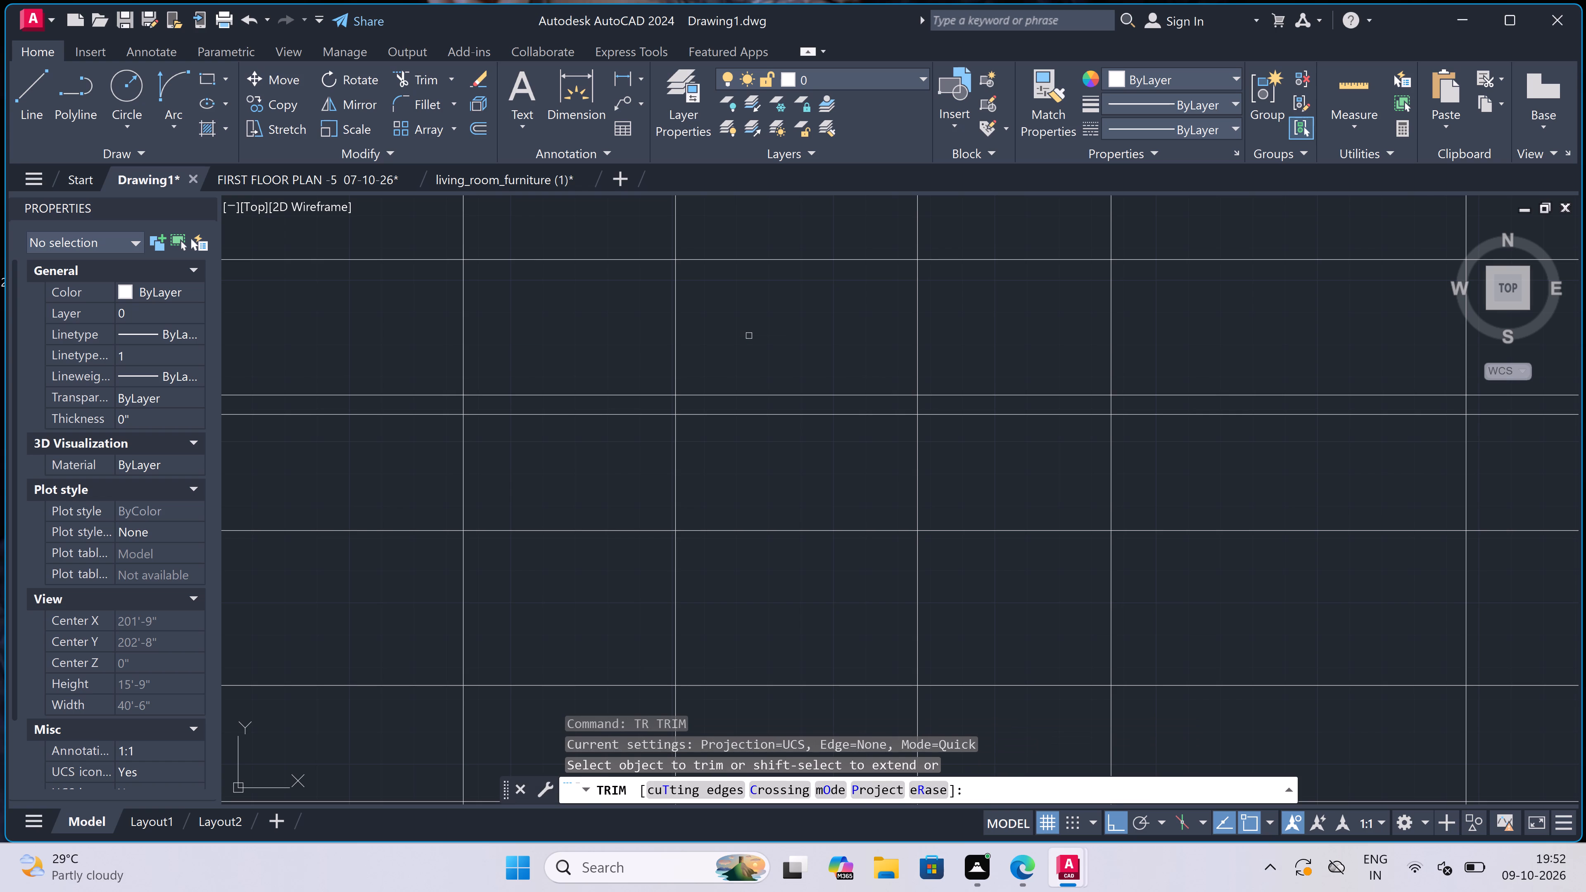
scroll(749, 336, down, 7)
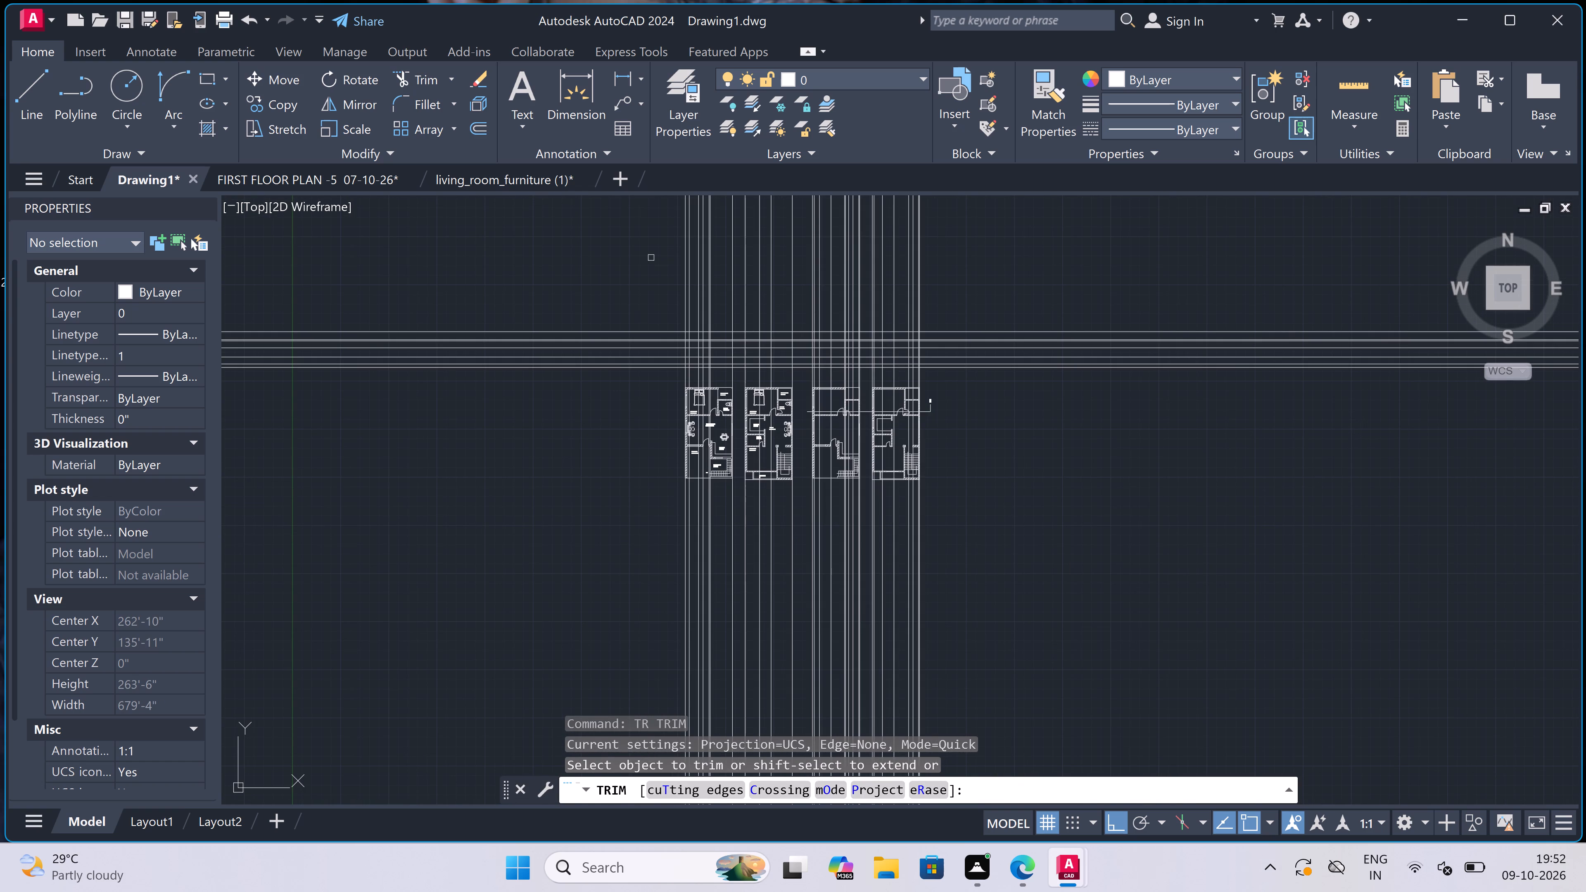
drag(647, 274, 655, 274)
click(955, 261)
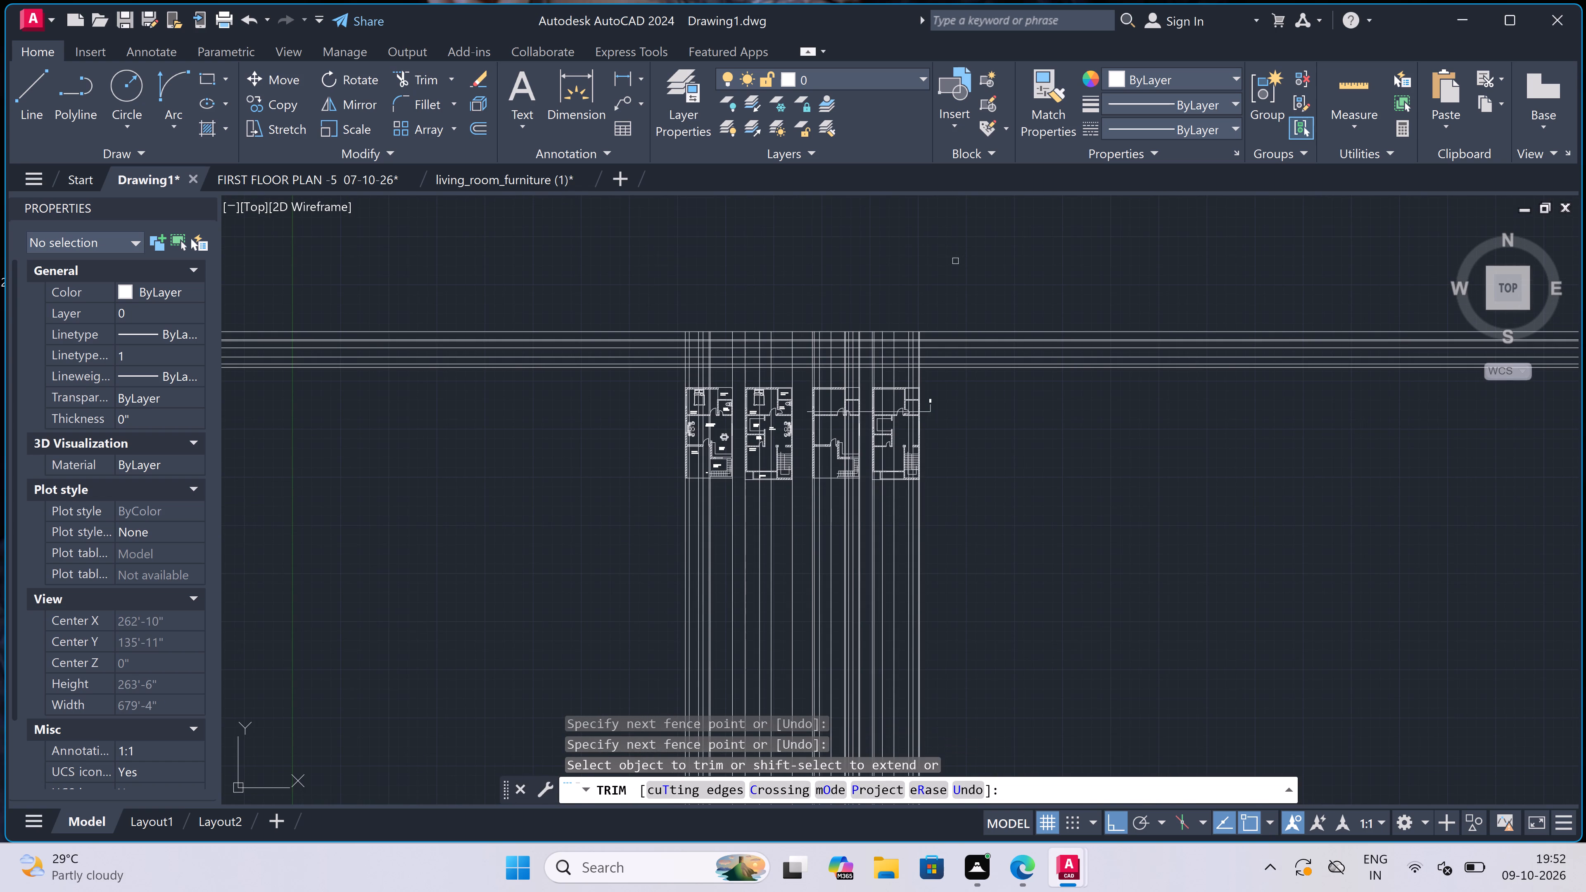
click(956, 262)
double_click(977, 399)
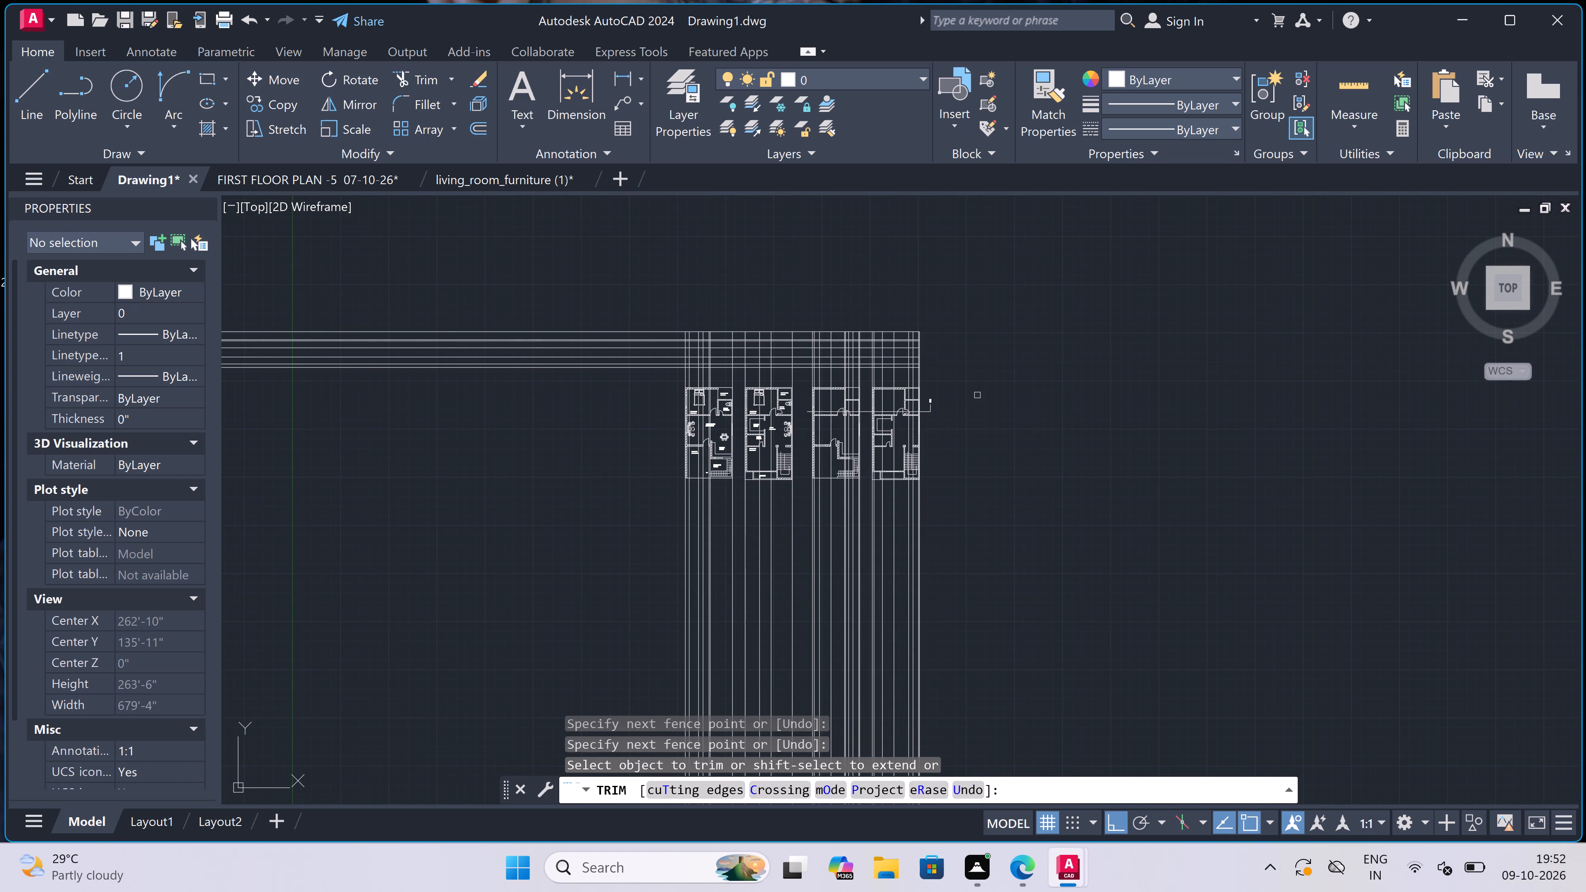
Trim the level lines outside the first plan and in the gaps between the first, second and third plans.
scroll(827, 321, up, 2)
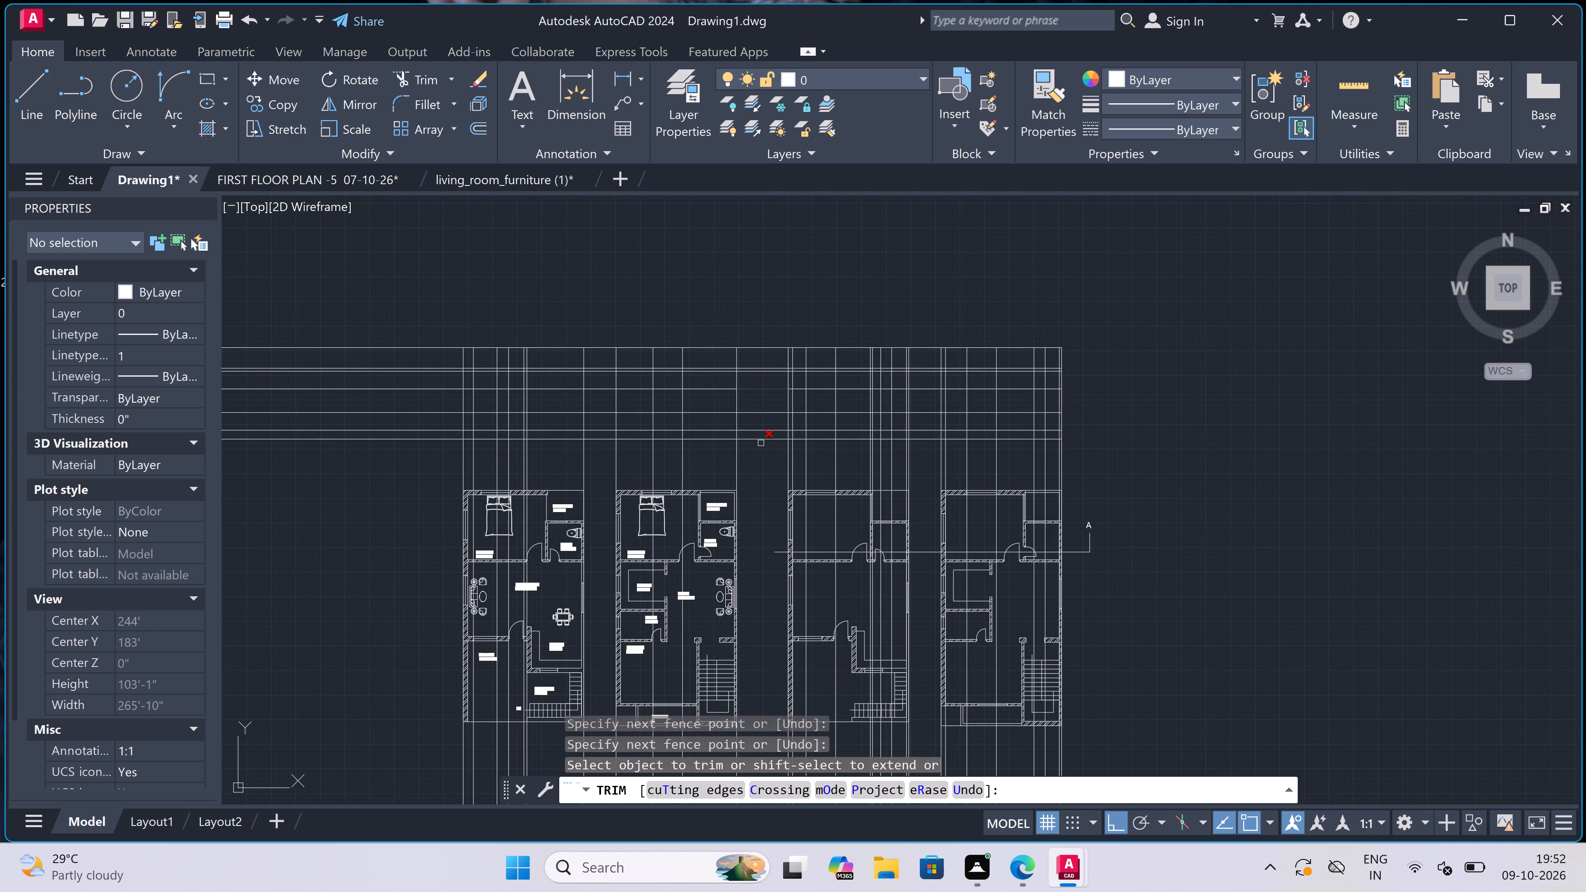
click(756, 463)
click(765, 265)
click(426, 301)
double_click(339, 519)
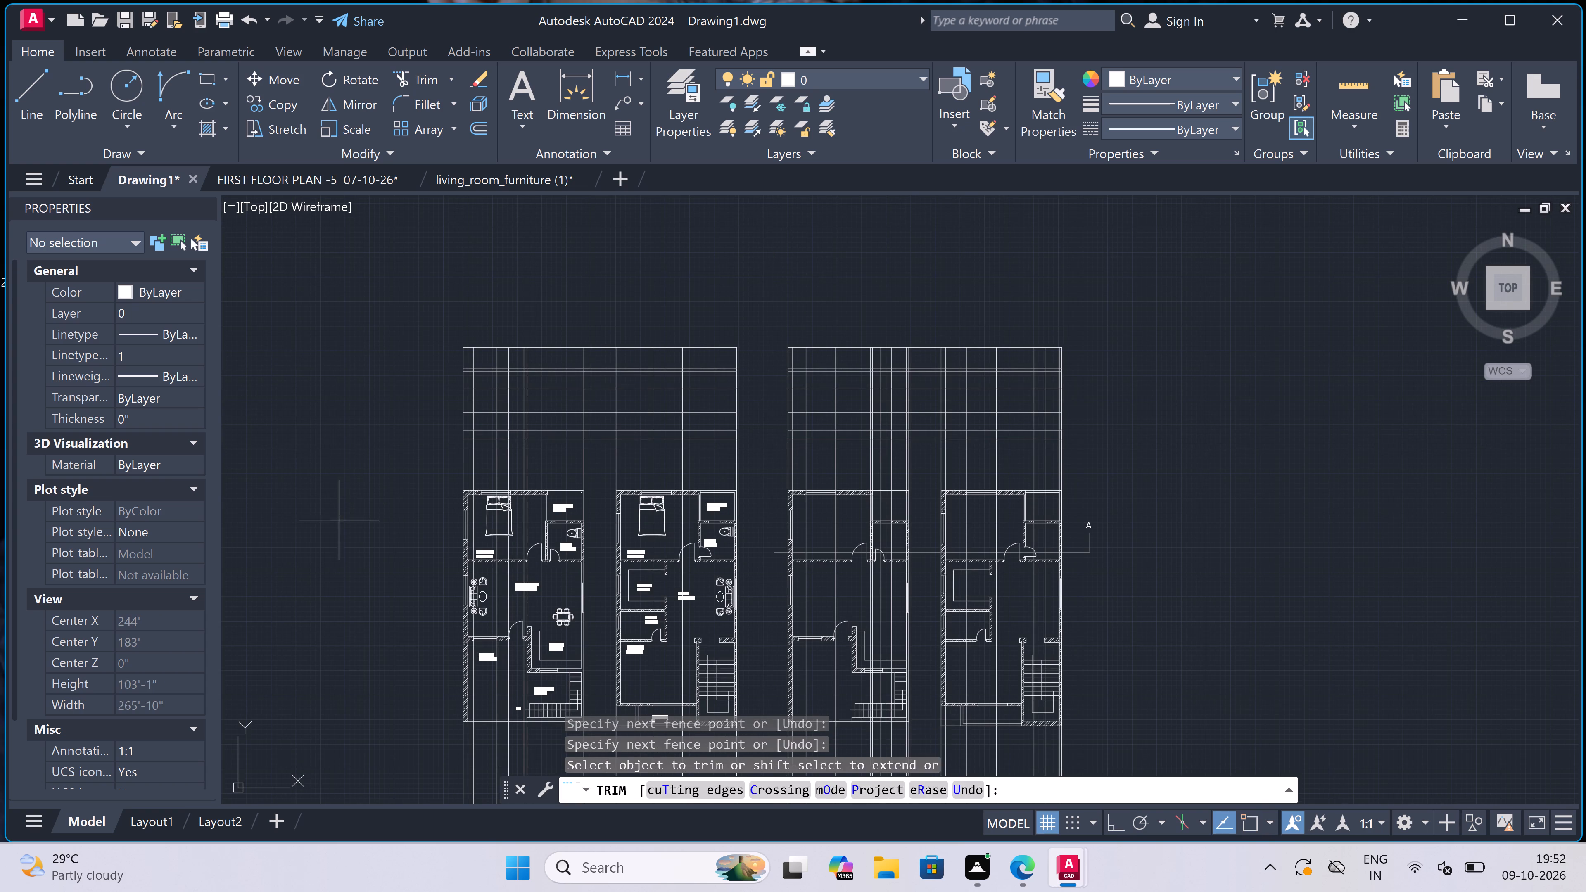
click(430, 319)
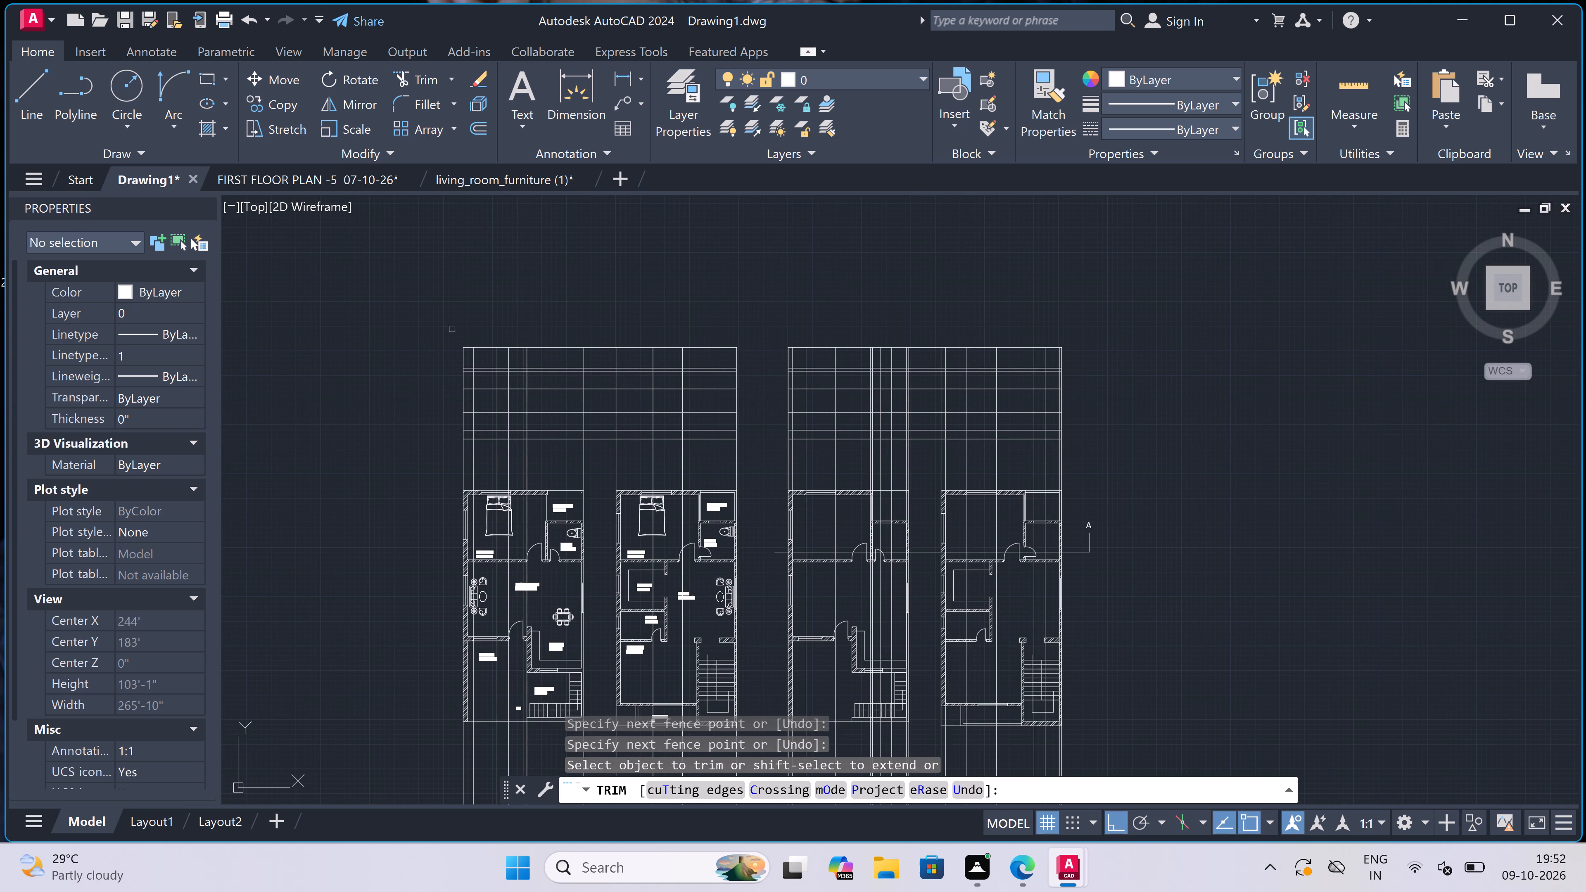
scroll(475, 359, up, 2)
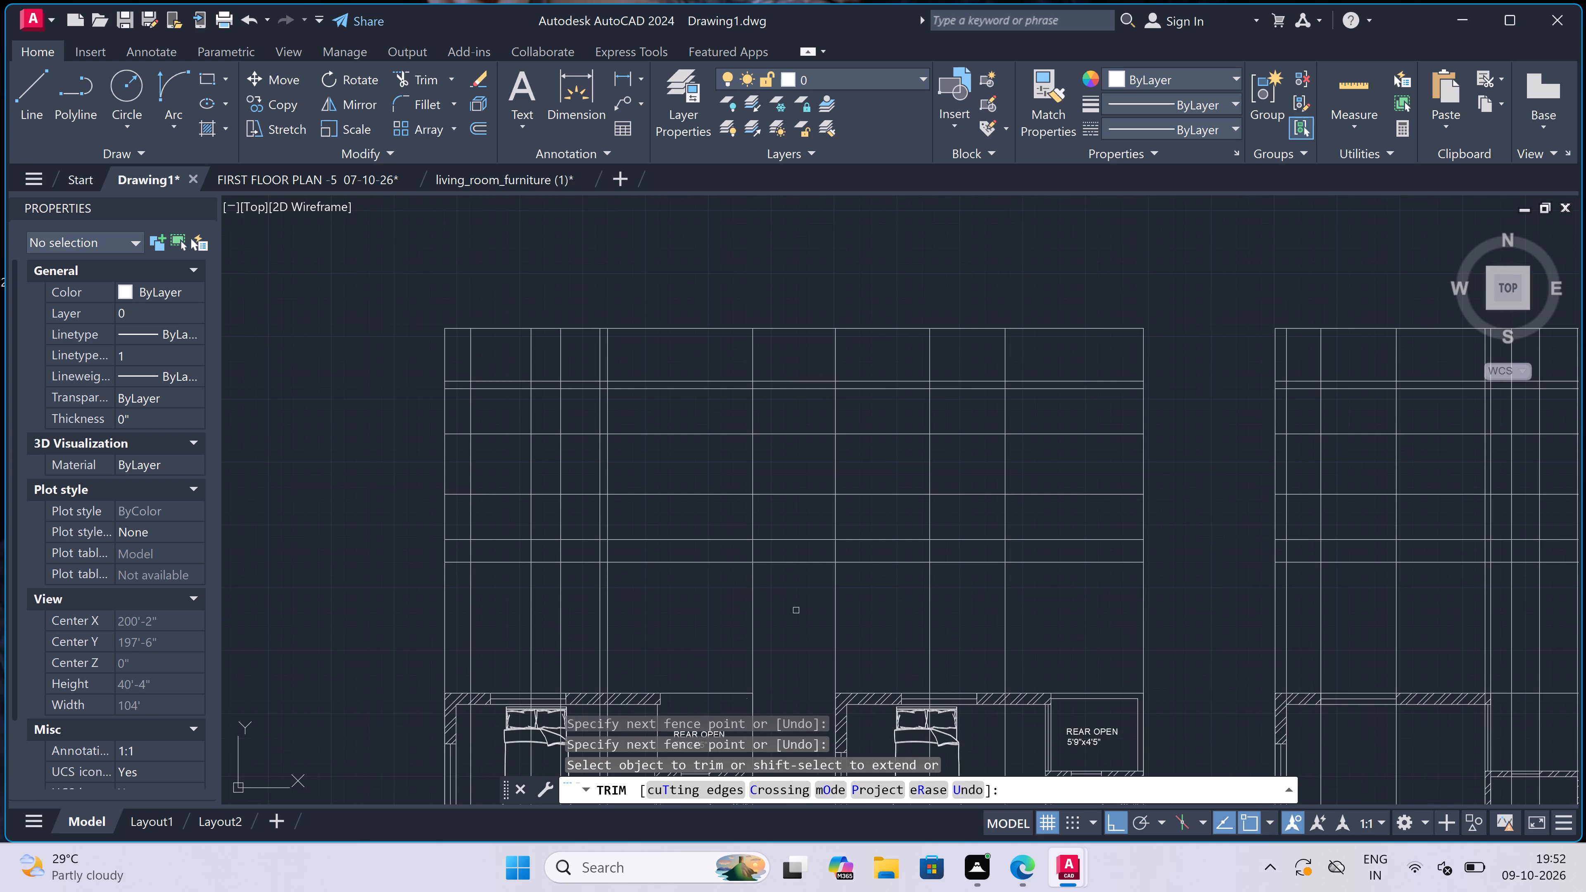
click(796, 610)
click(823, 236)
Trim the intermediate vertical lines out of the top two level bands above the first plan.
scroll(517, 363, up, 2)
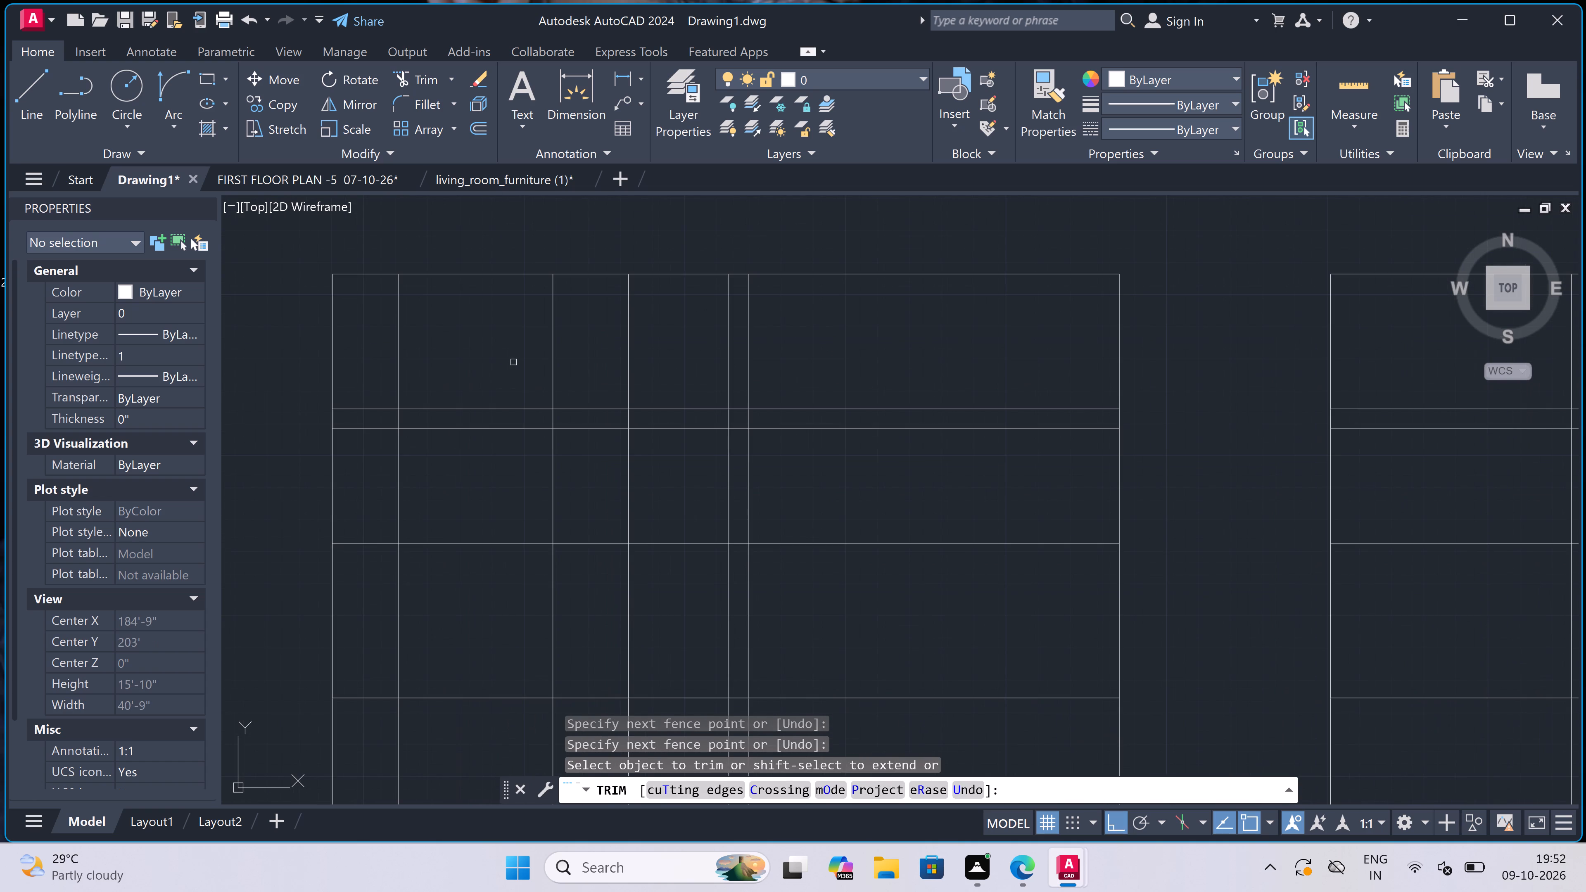
double_click(386, 361)
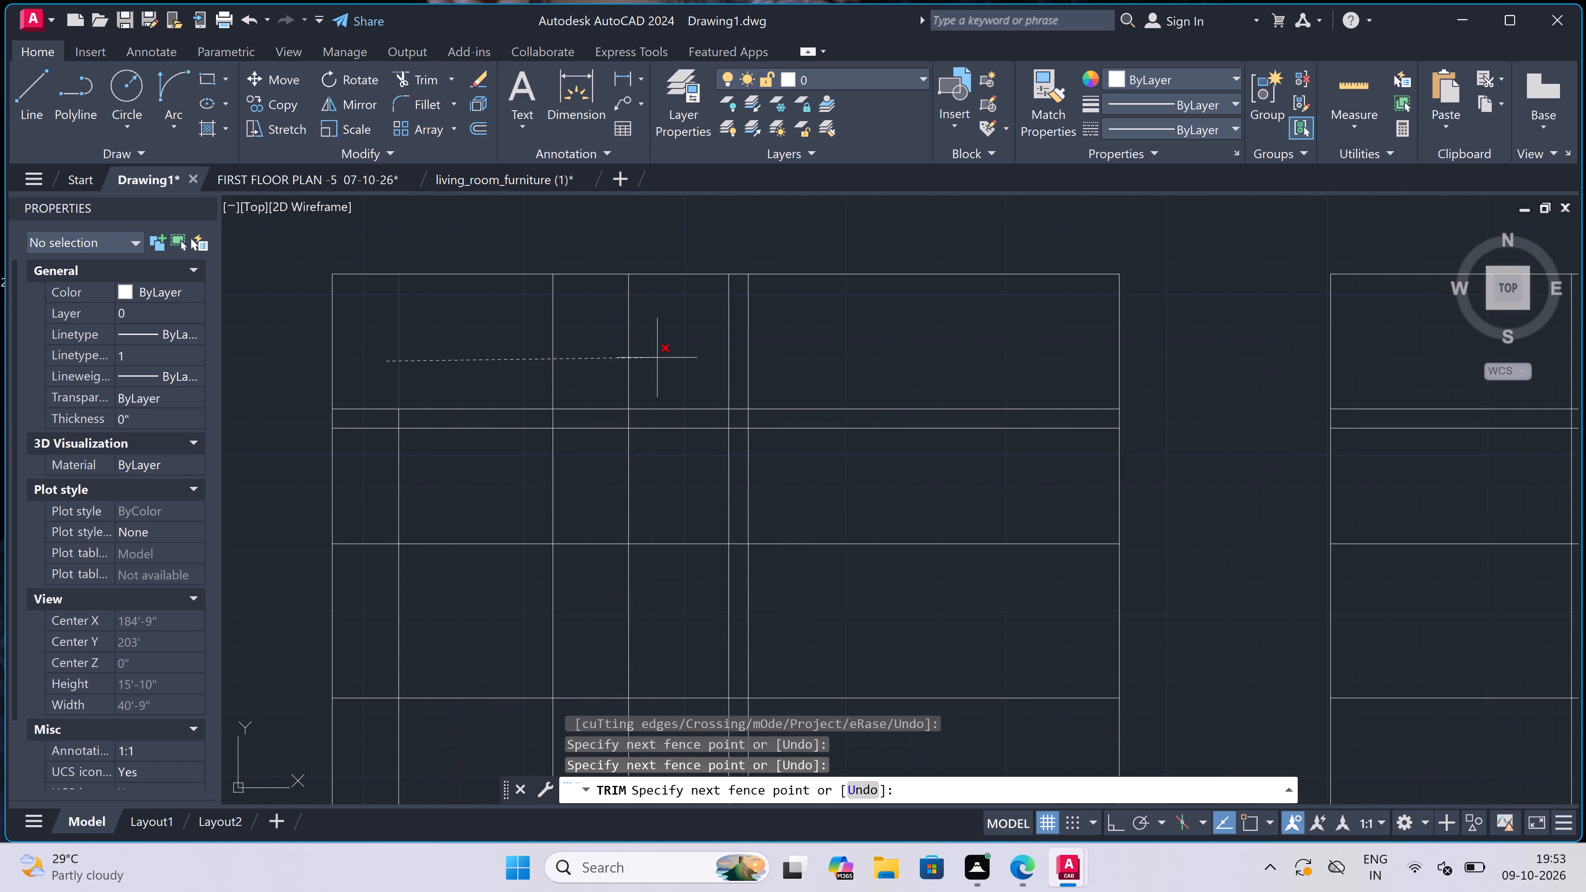
click(755, 356)
scroll(747, 429, up, 2)
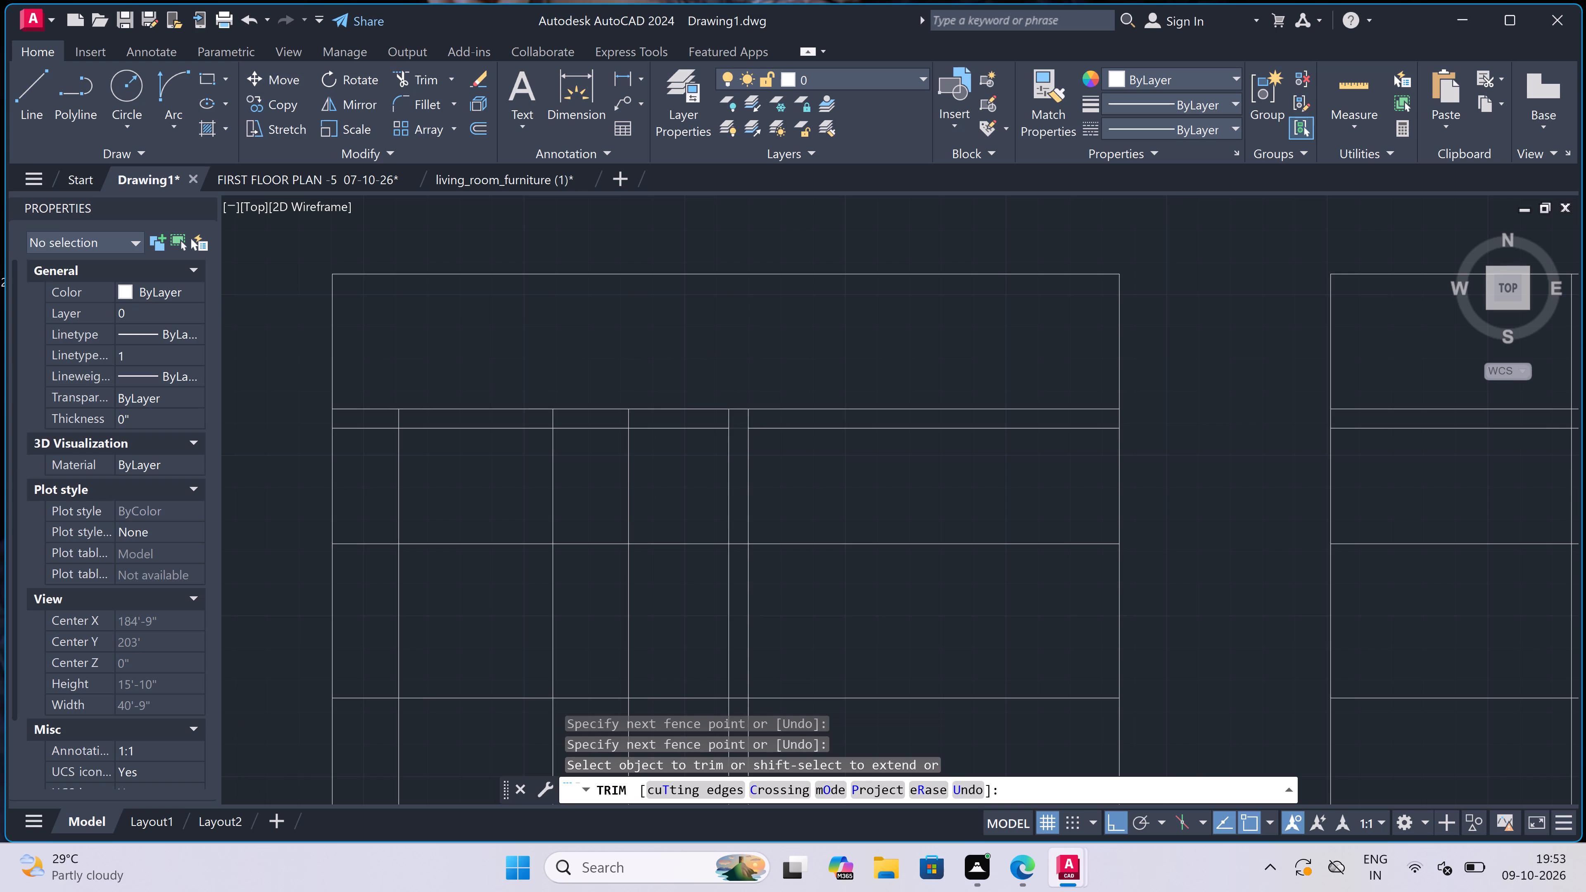
double_click(784, 403)
scroll(699, 406, down, 2)
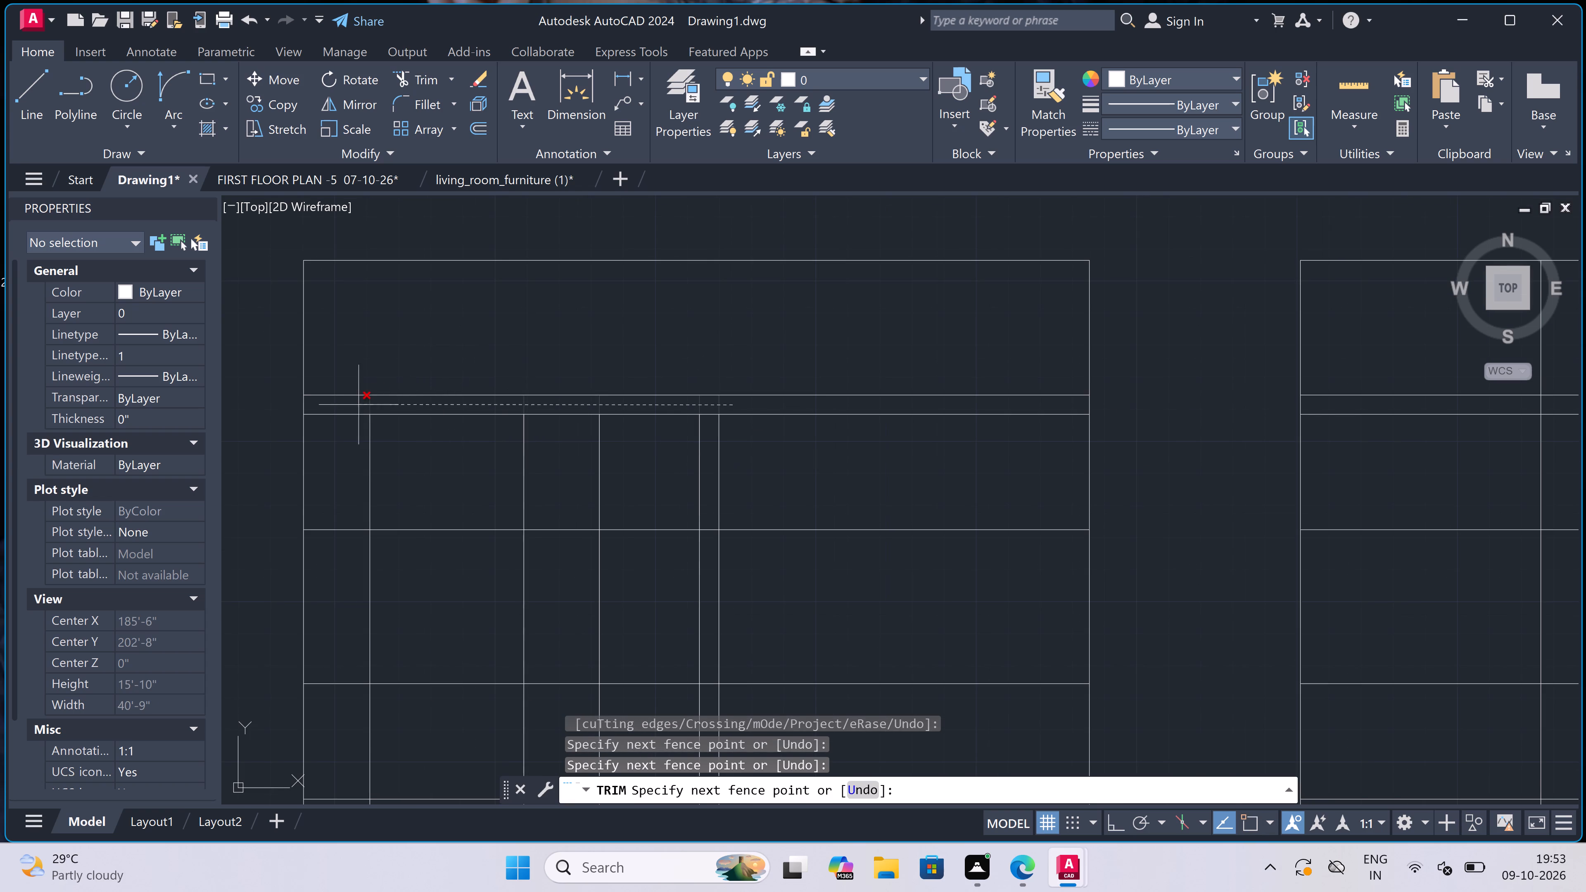
scroll(355, 407, up, 2)
click(356, 405)
Trim the vertical and level lines around the window above the first plan's bedroom, leaving a closed rectangular outline.
scroll(636, 331, down, 4)
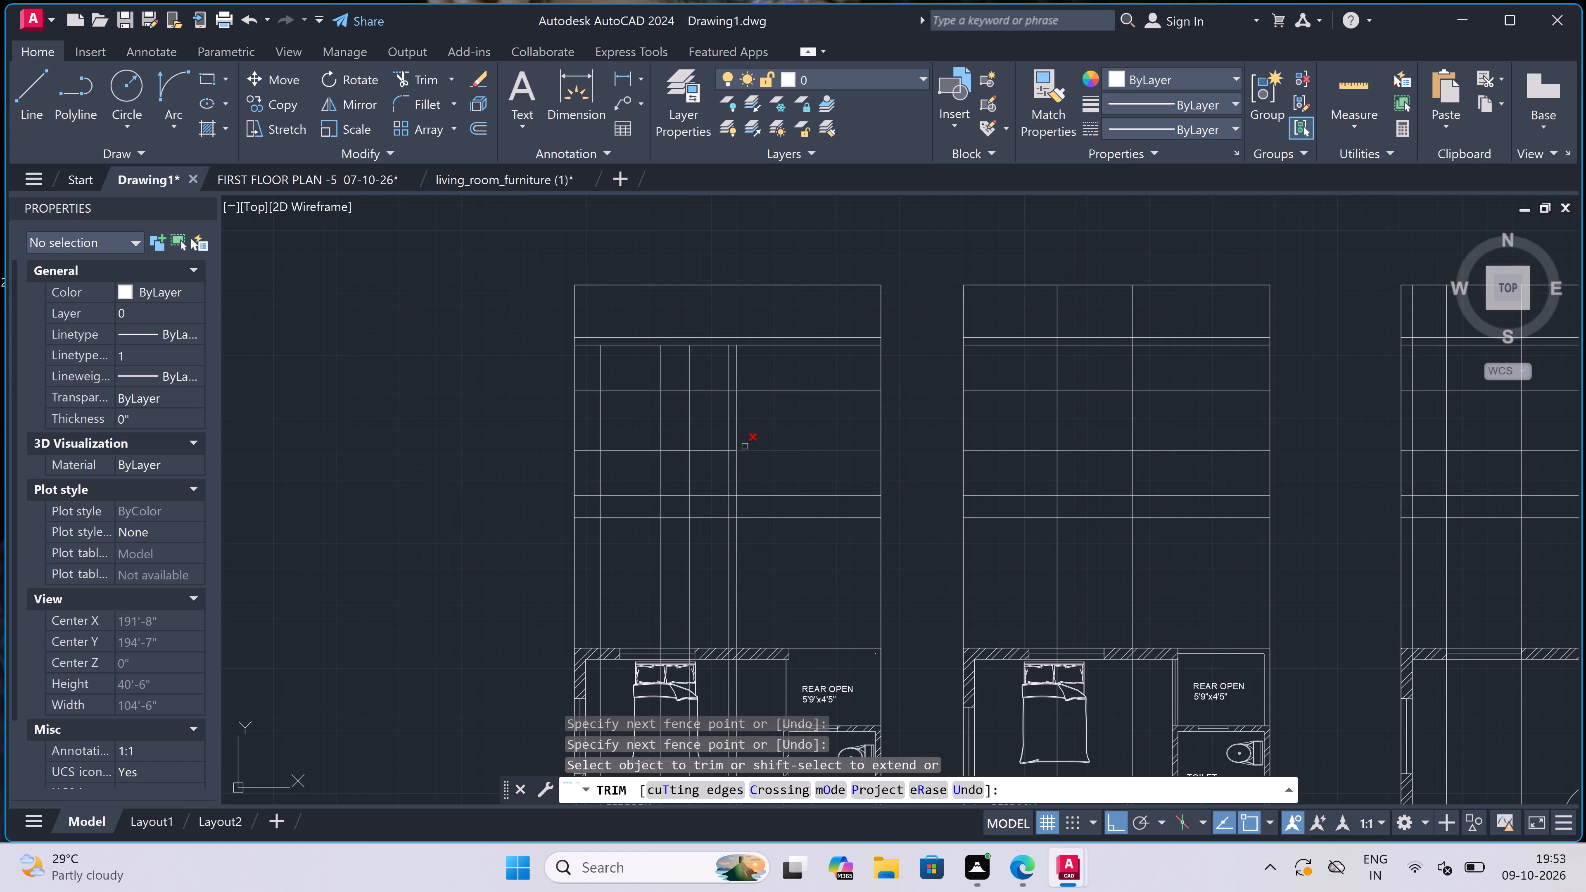
scroll(746, 323, down, 3)
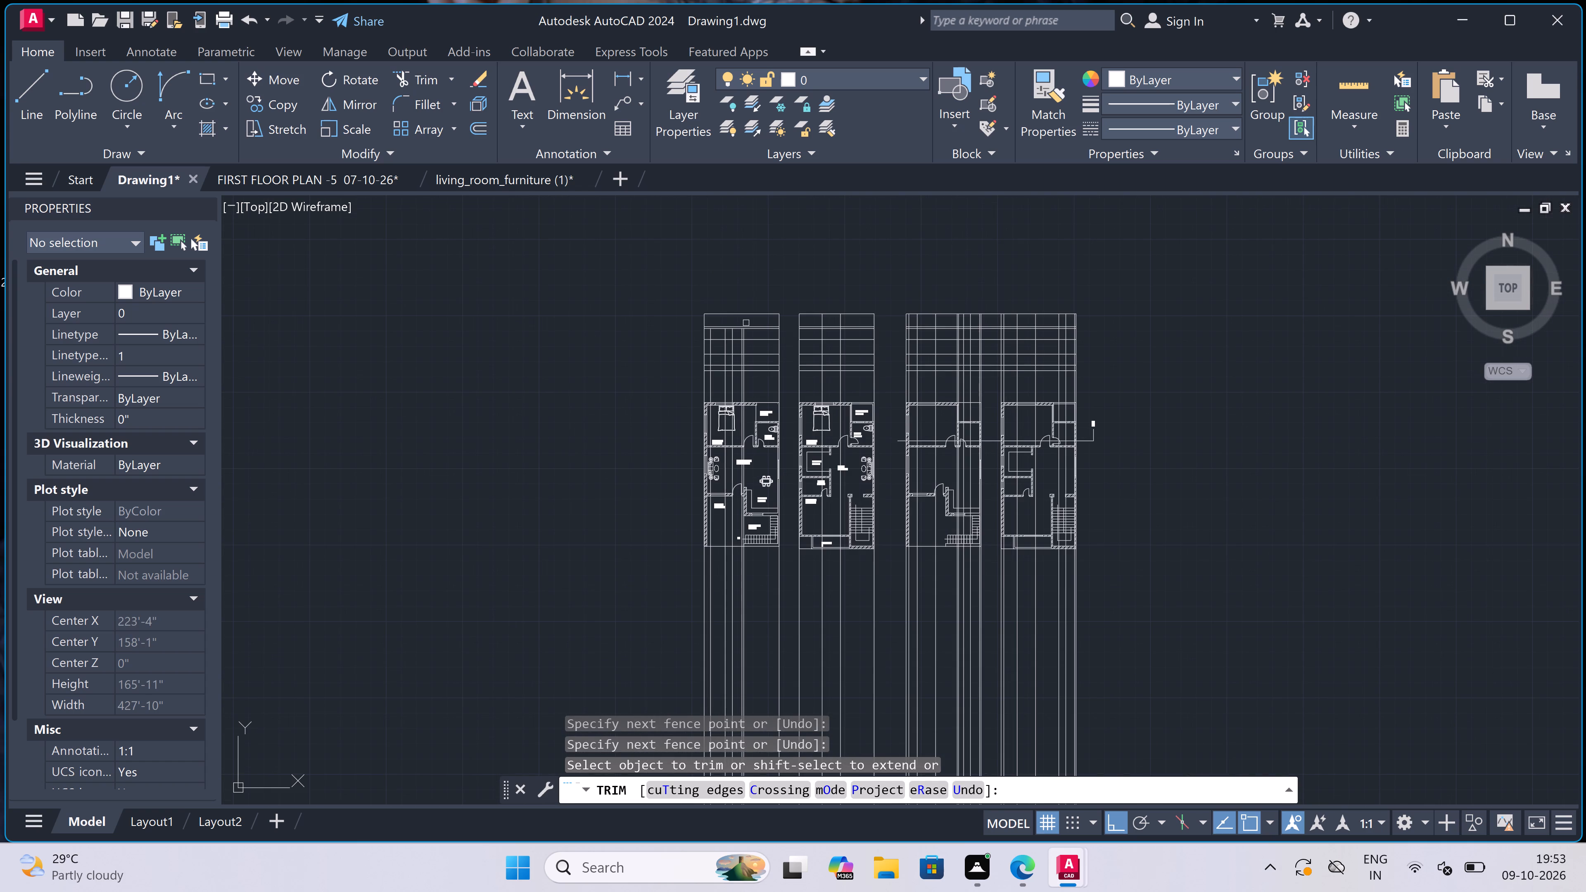
scroll(743, 327, up, 2)
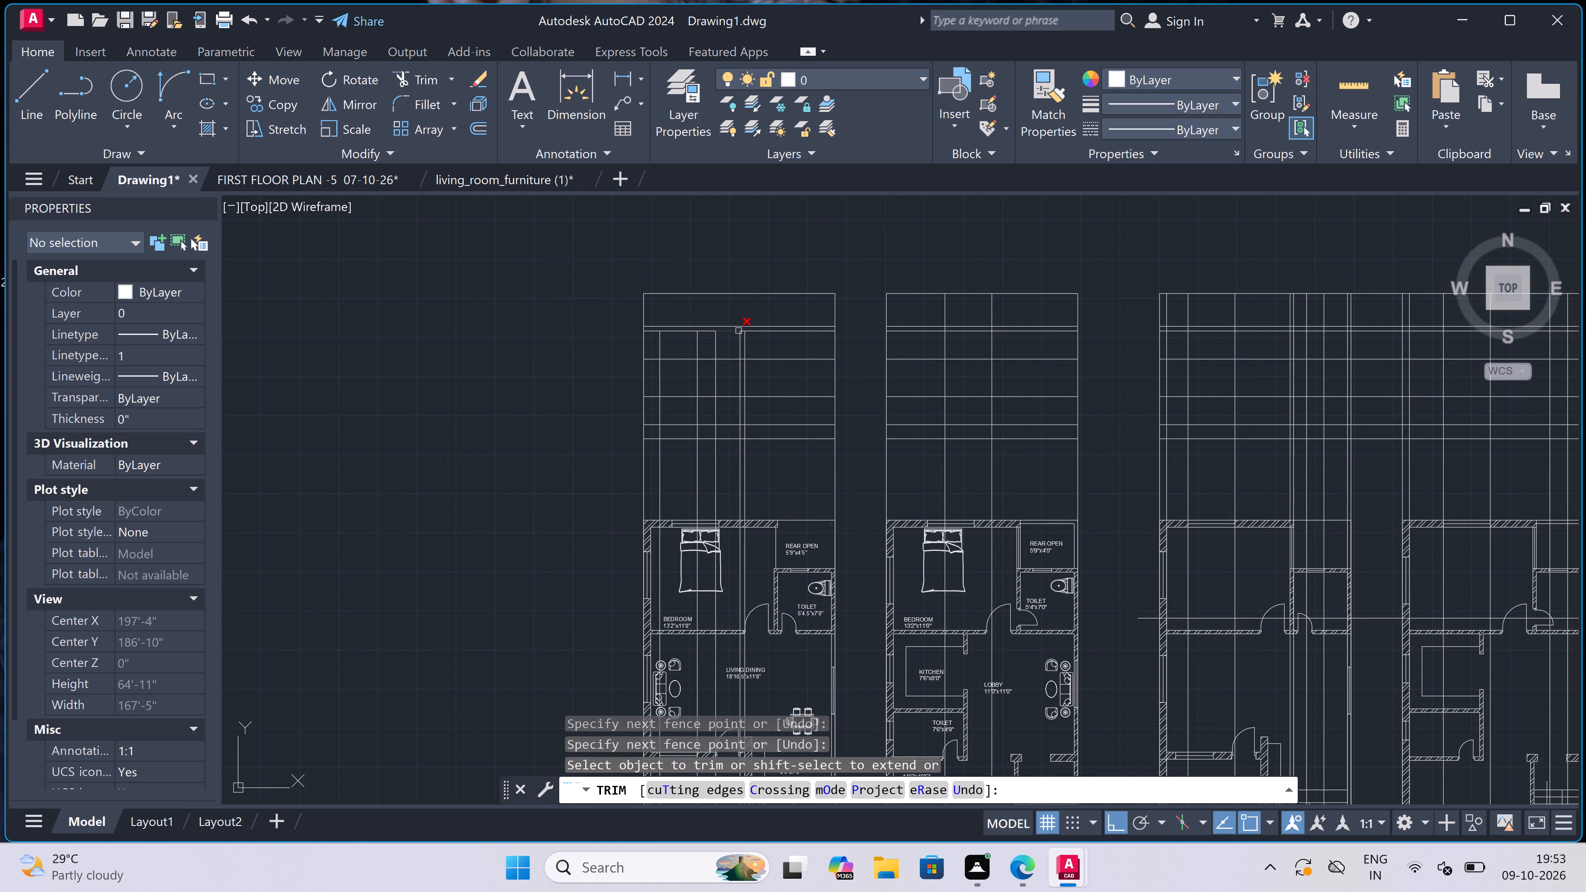
scroll(655, 354, up, 2)
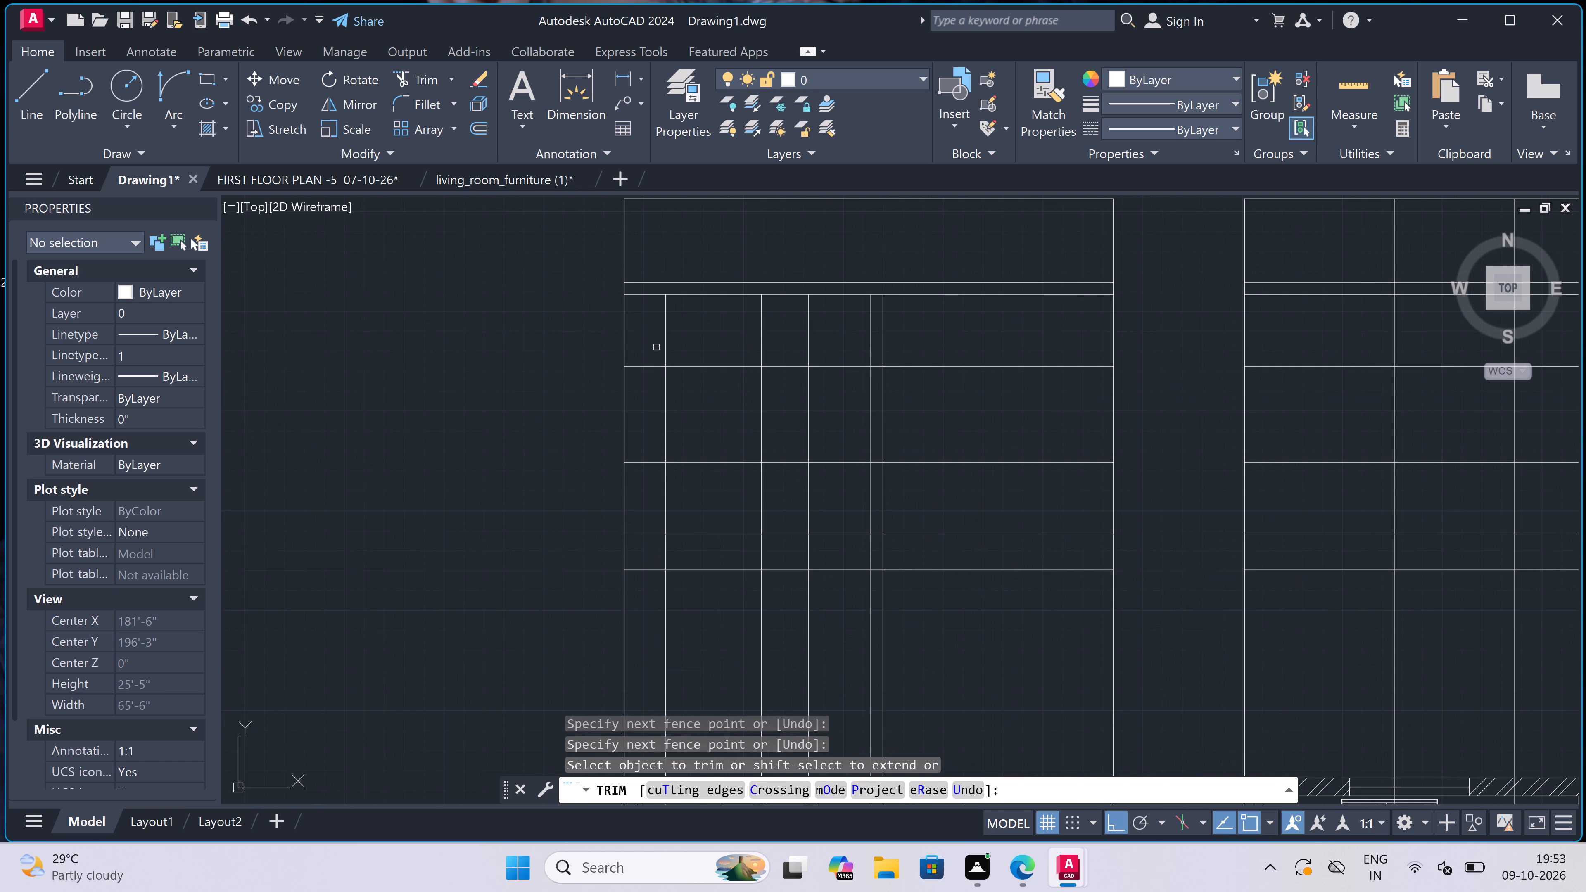
click(658, 340)
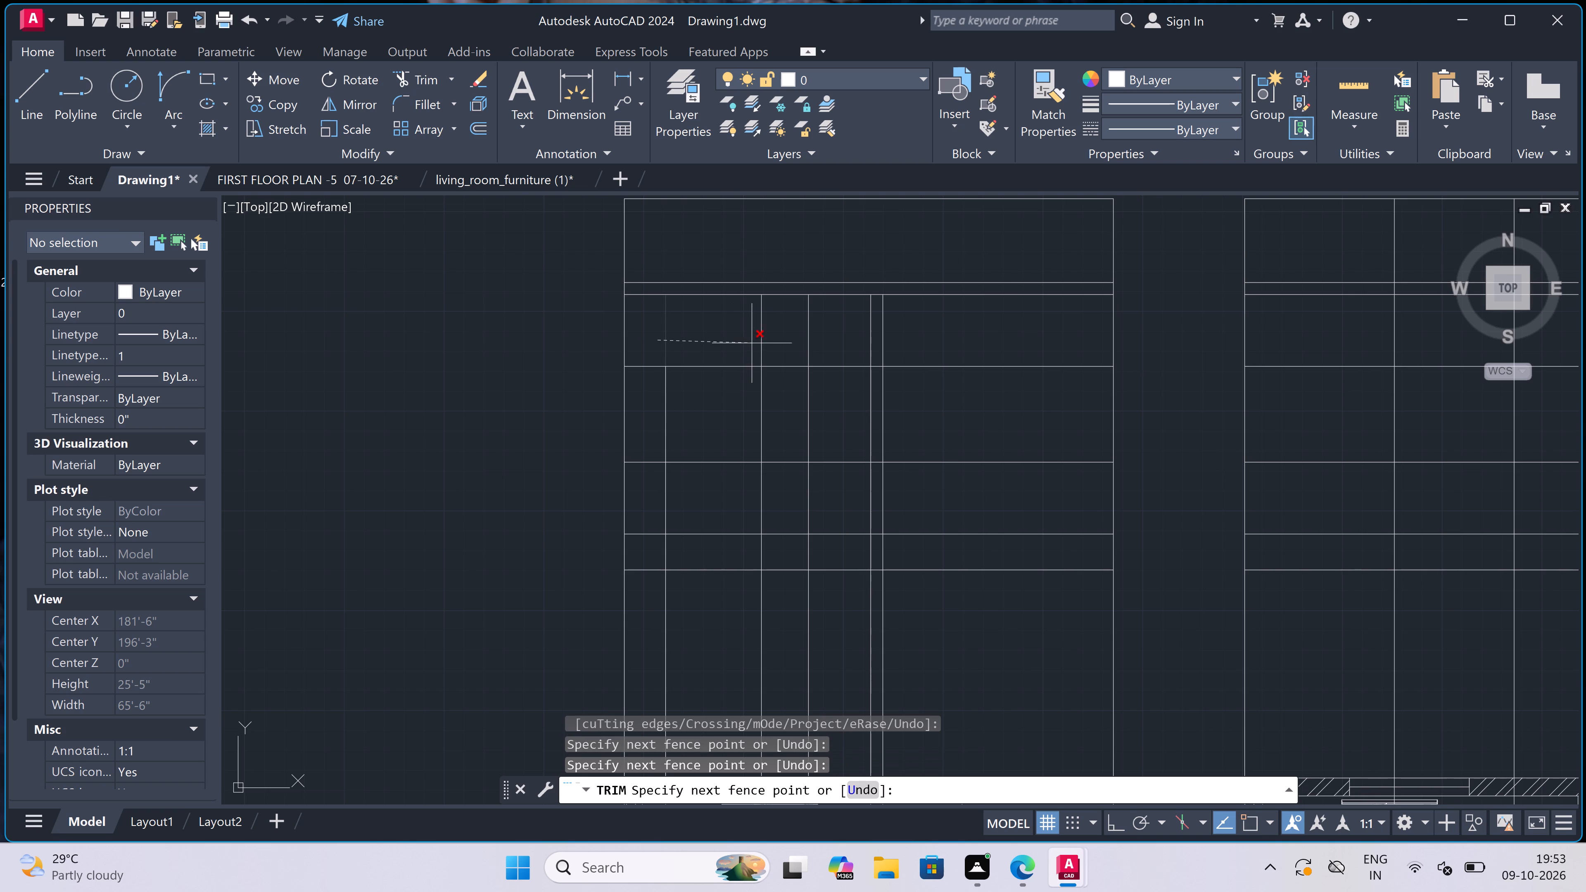
click(774, 342)
click(781, 344)
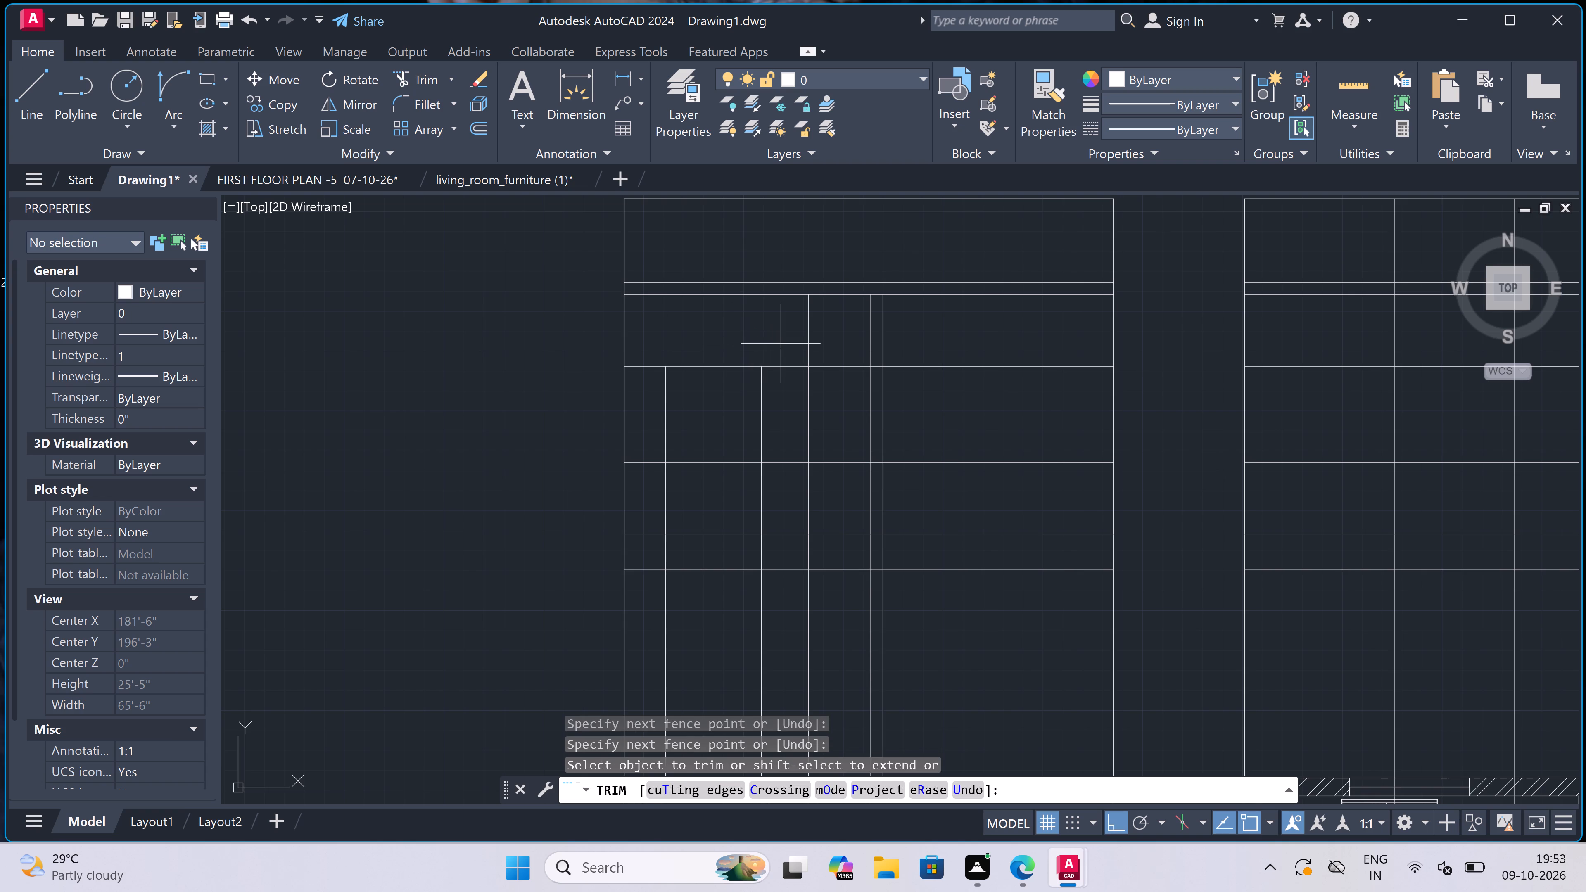
click(783, 482)
click(772, 498)
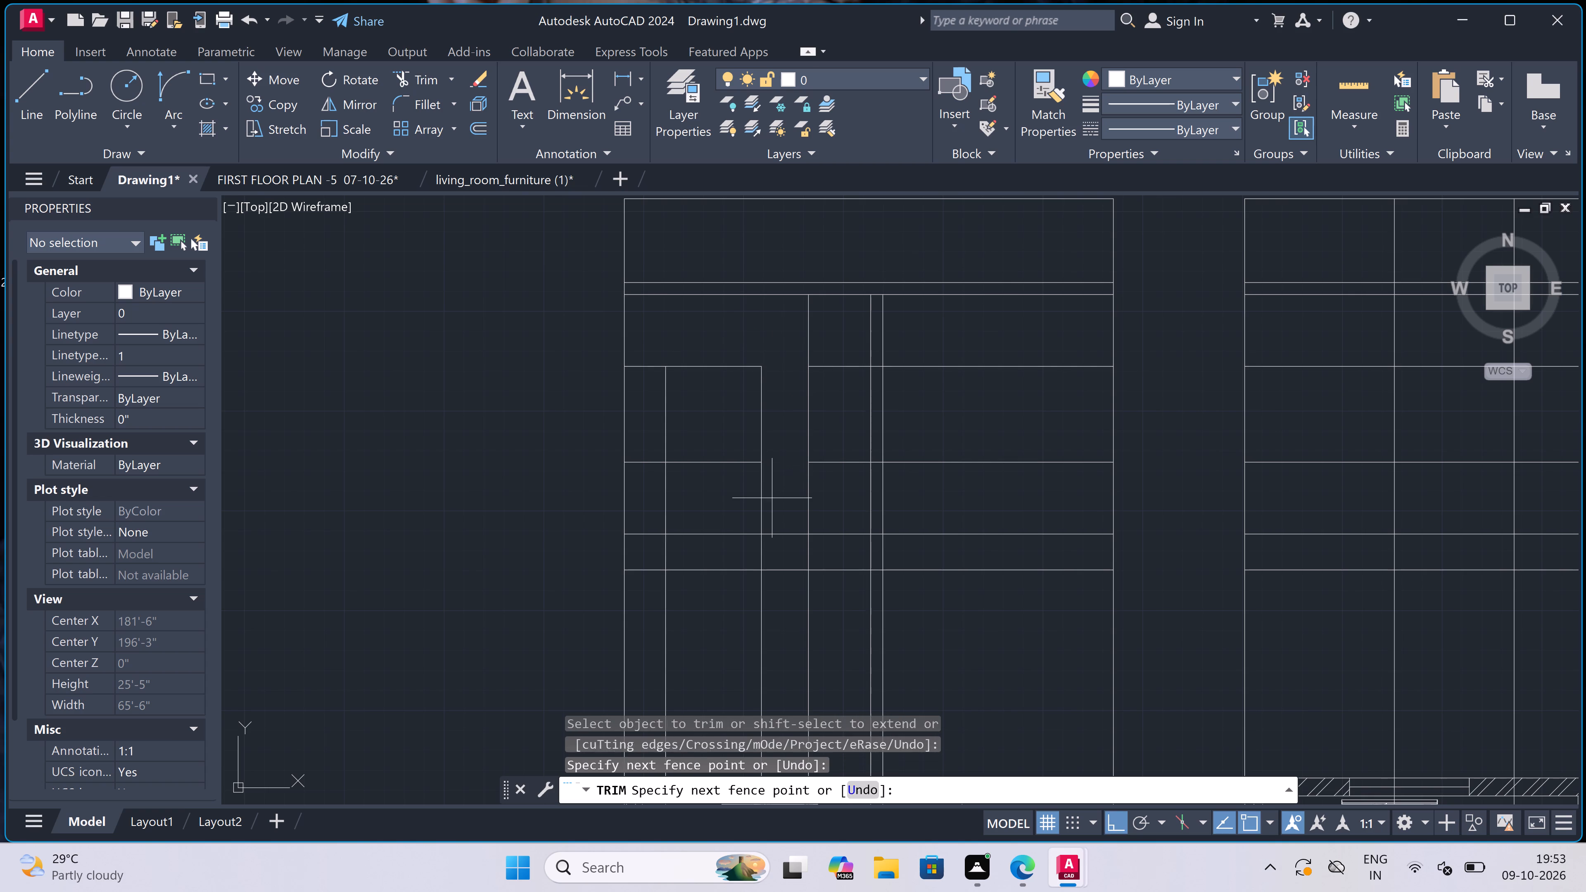
click(661, 501)
click(660, 496)
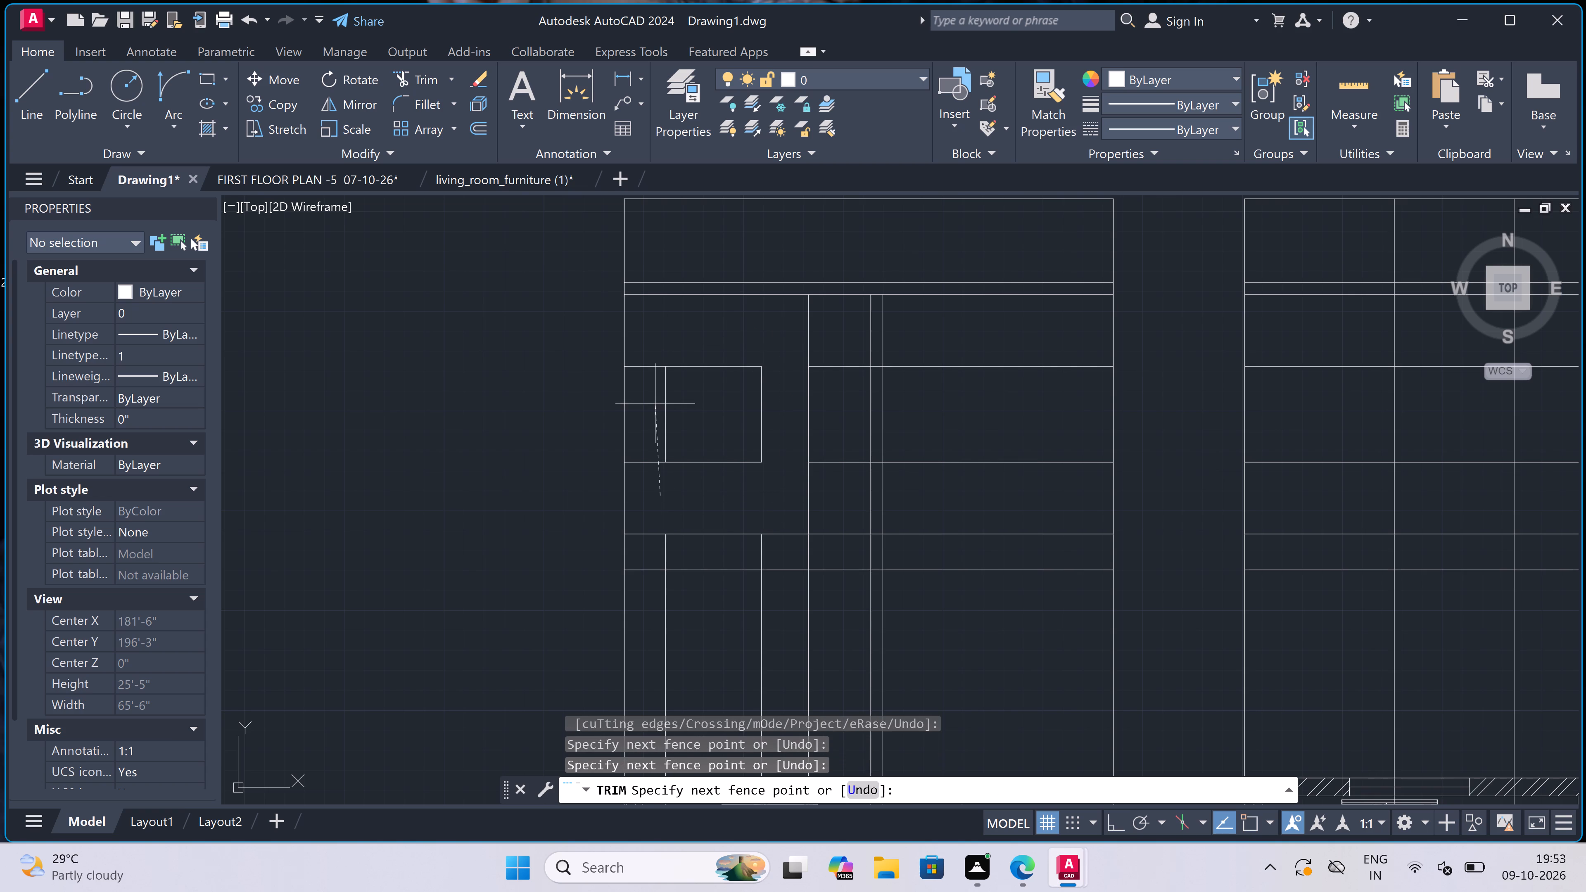
click(654, 350)
Trim the door's vertical lines above its head level and the window-sill level line across the door opening above the first plan.
scroll(723, 336, down, 4)
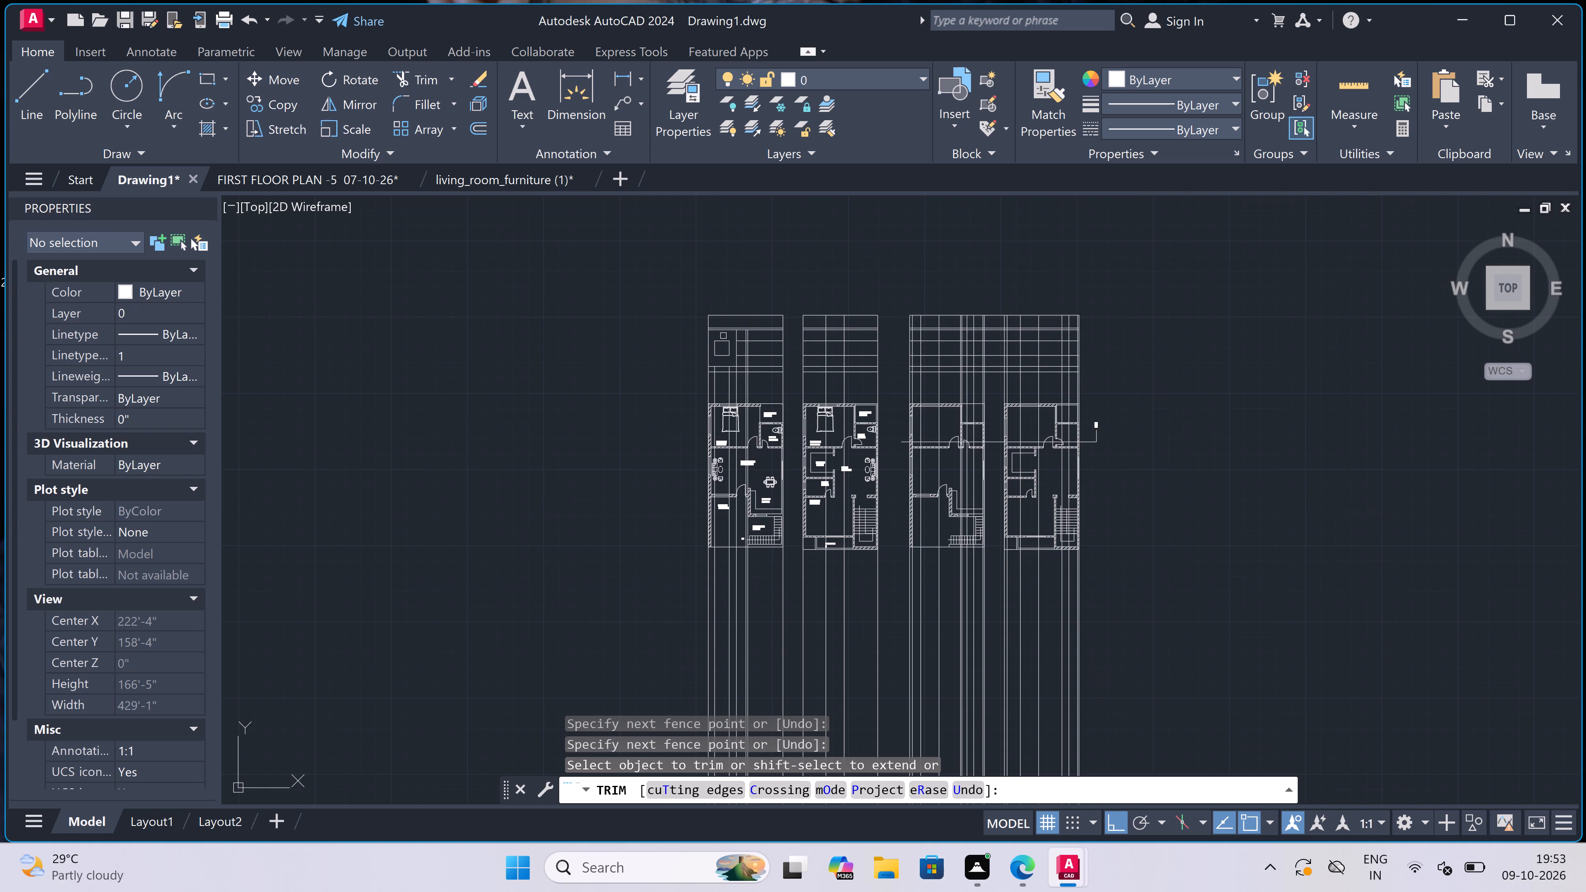
scroll(744, 335, up, 5)
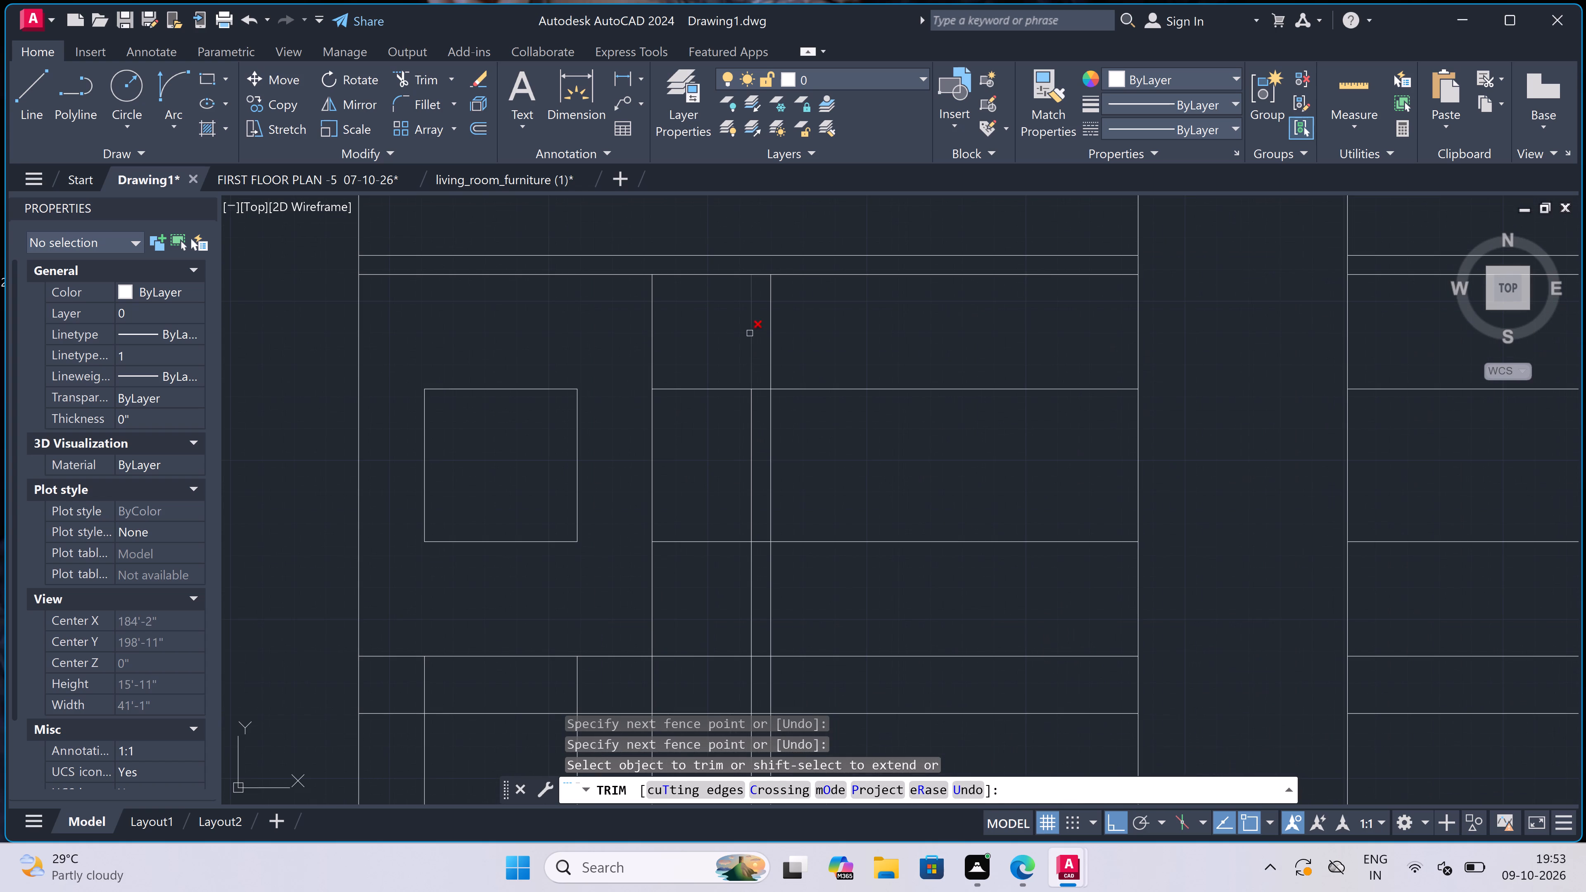
click(751, 334)
click(671, 331)
click(639, 330)
click(674, 446)
click(687, 557)
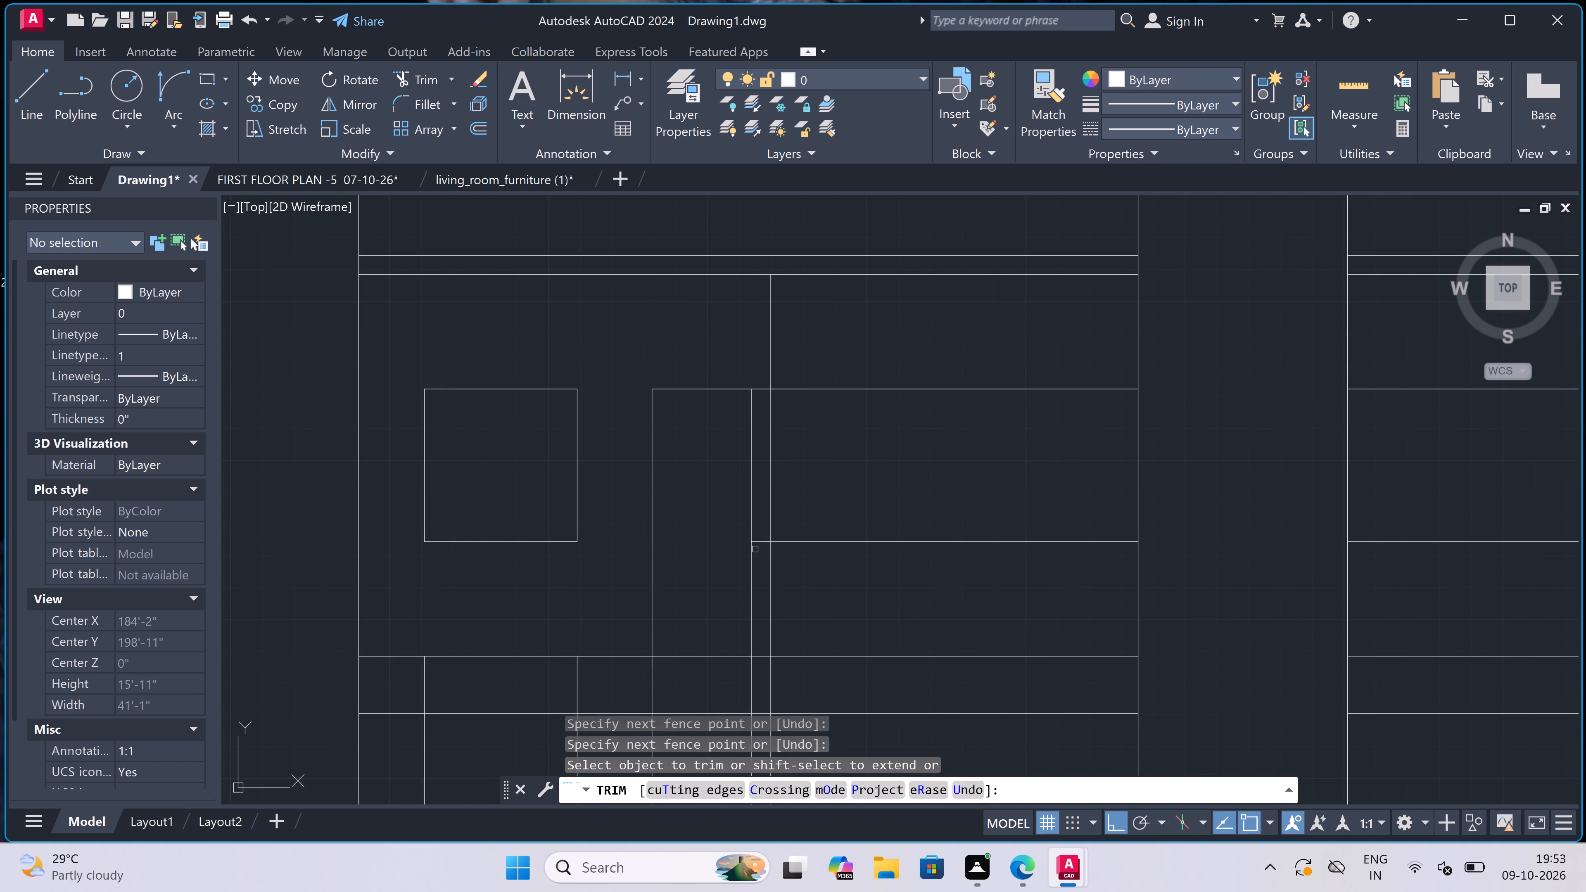
Trim the window head and sill level lines on both sides of the wall line beyond the door above the first plan.
scroll(767, 552, up, 4)
click(762, 549)
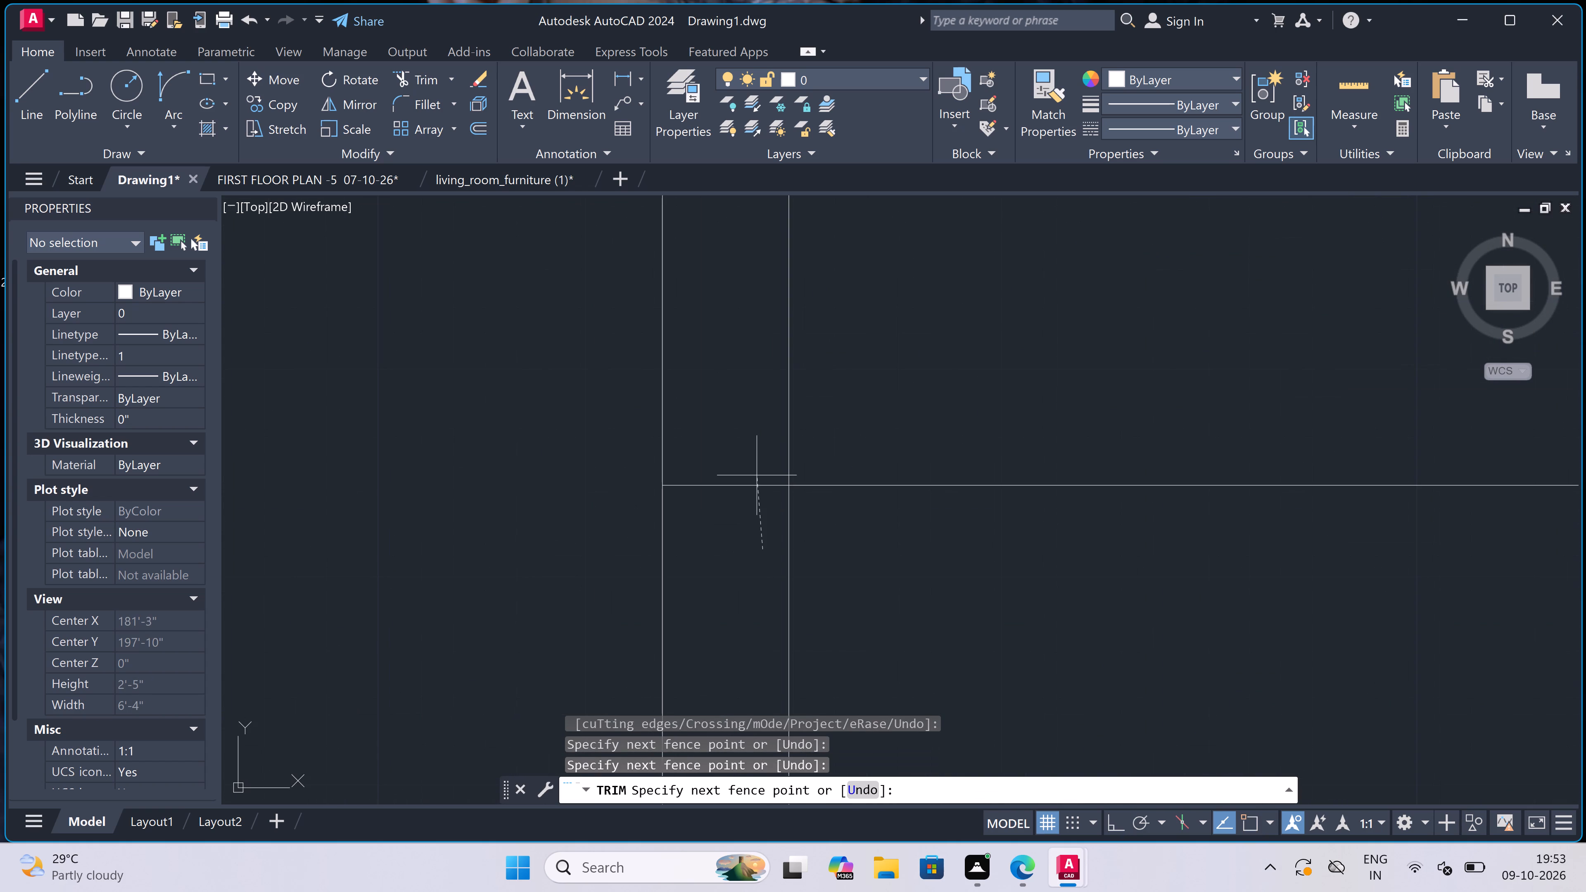
scroll(757, 455, down, 4)
scroll(743, 283, up, 1)
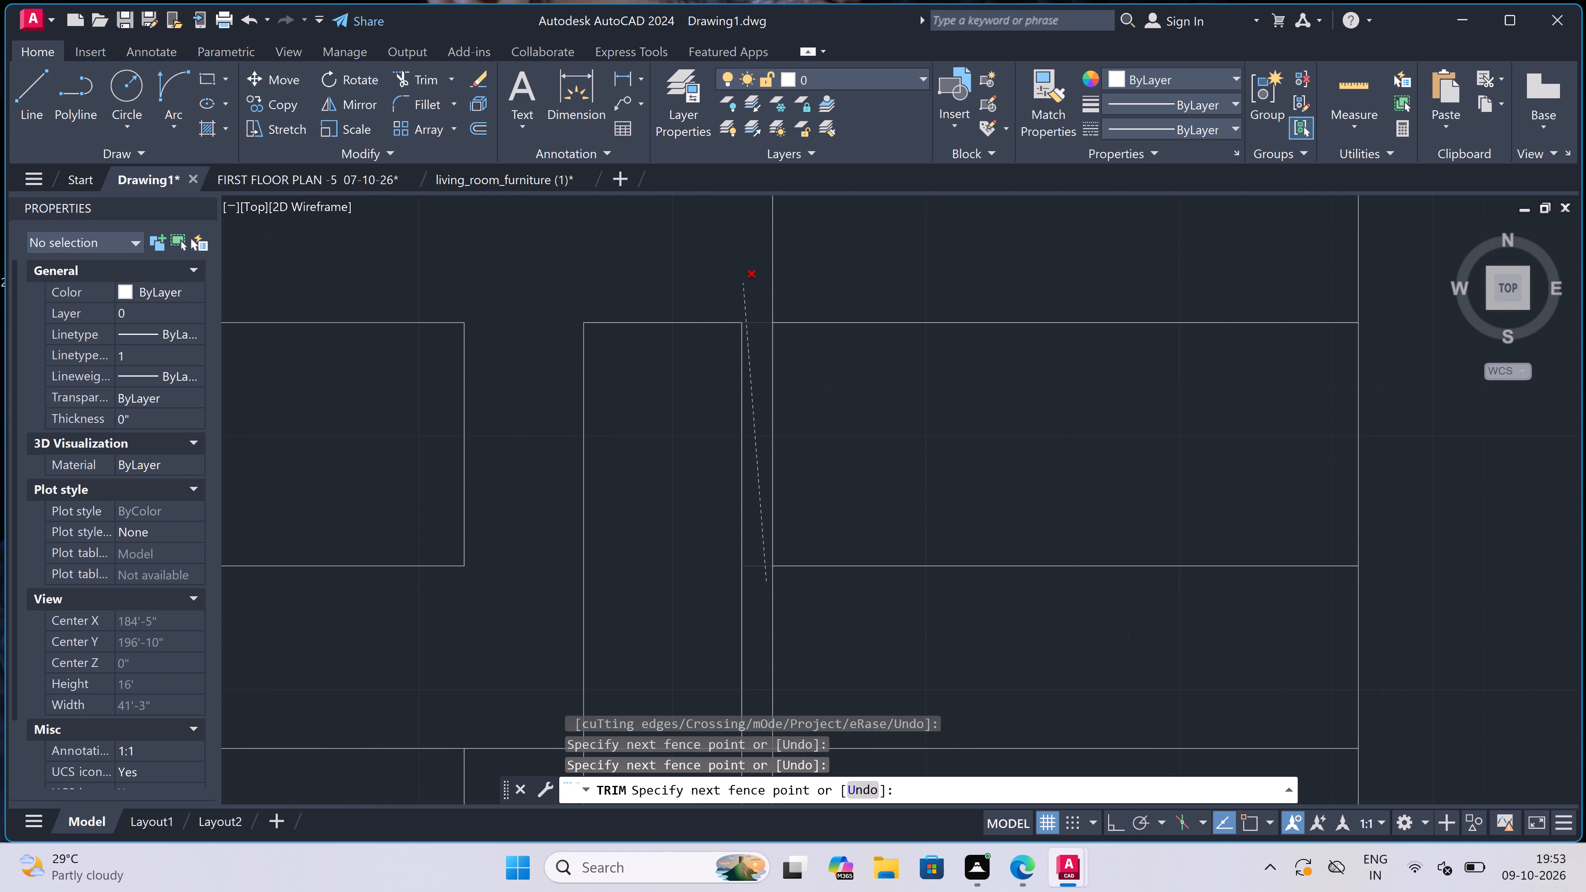
double_click(753, 277)
scroll(753, 277, down, 4)
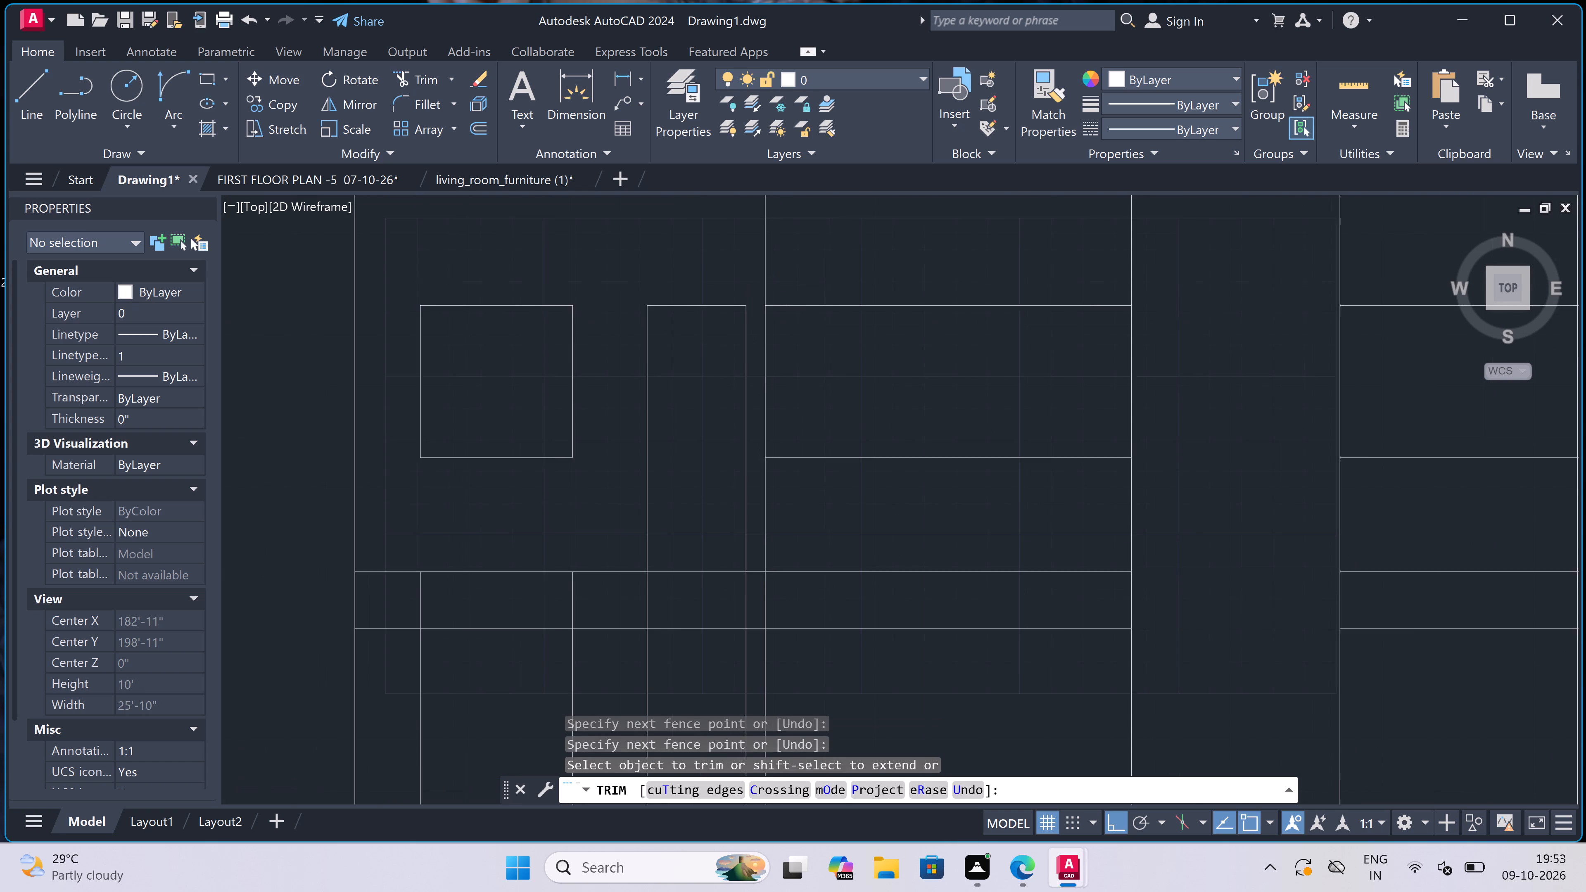
click(788, 265)
click(794, 332)
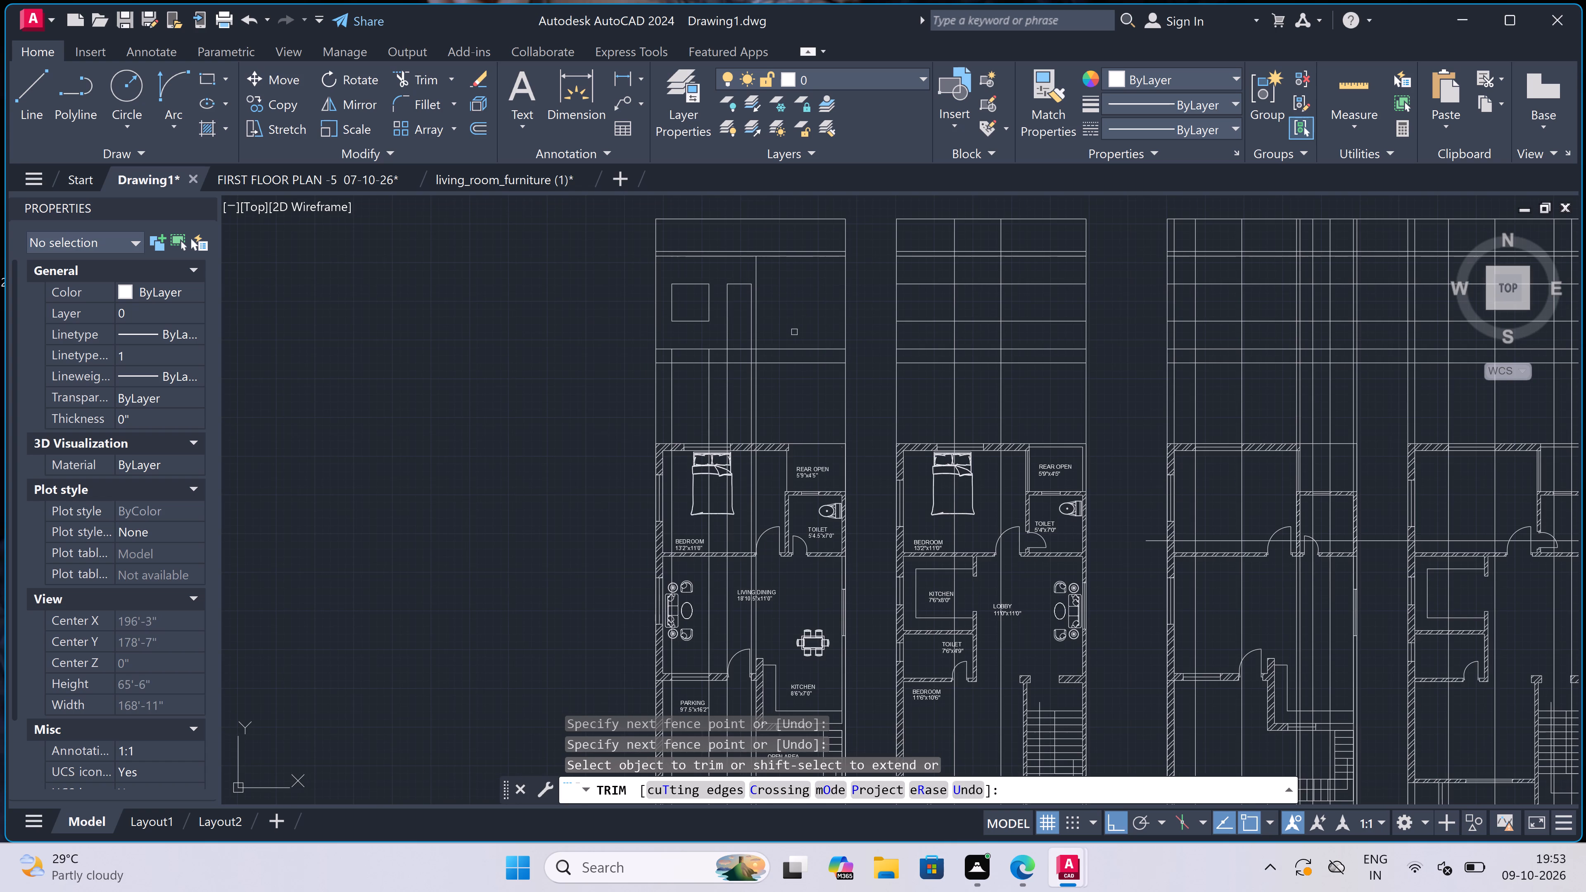
Trim the vertical lines out of the lowest level band and the gap between that band and the first plan.
scroll(748, 377, up, 2)
click(794, 334)
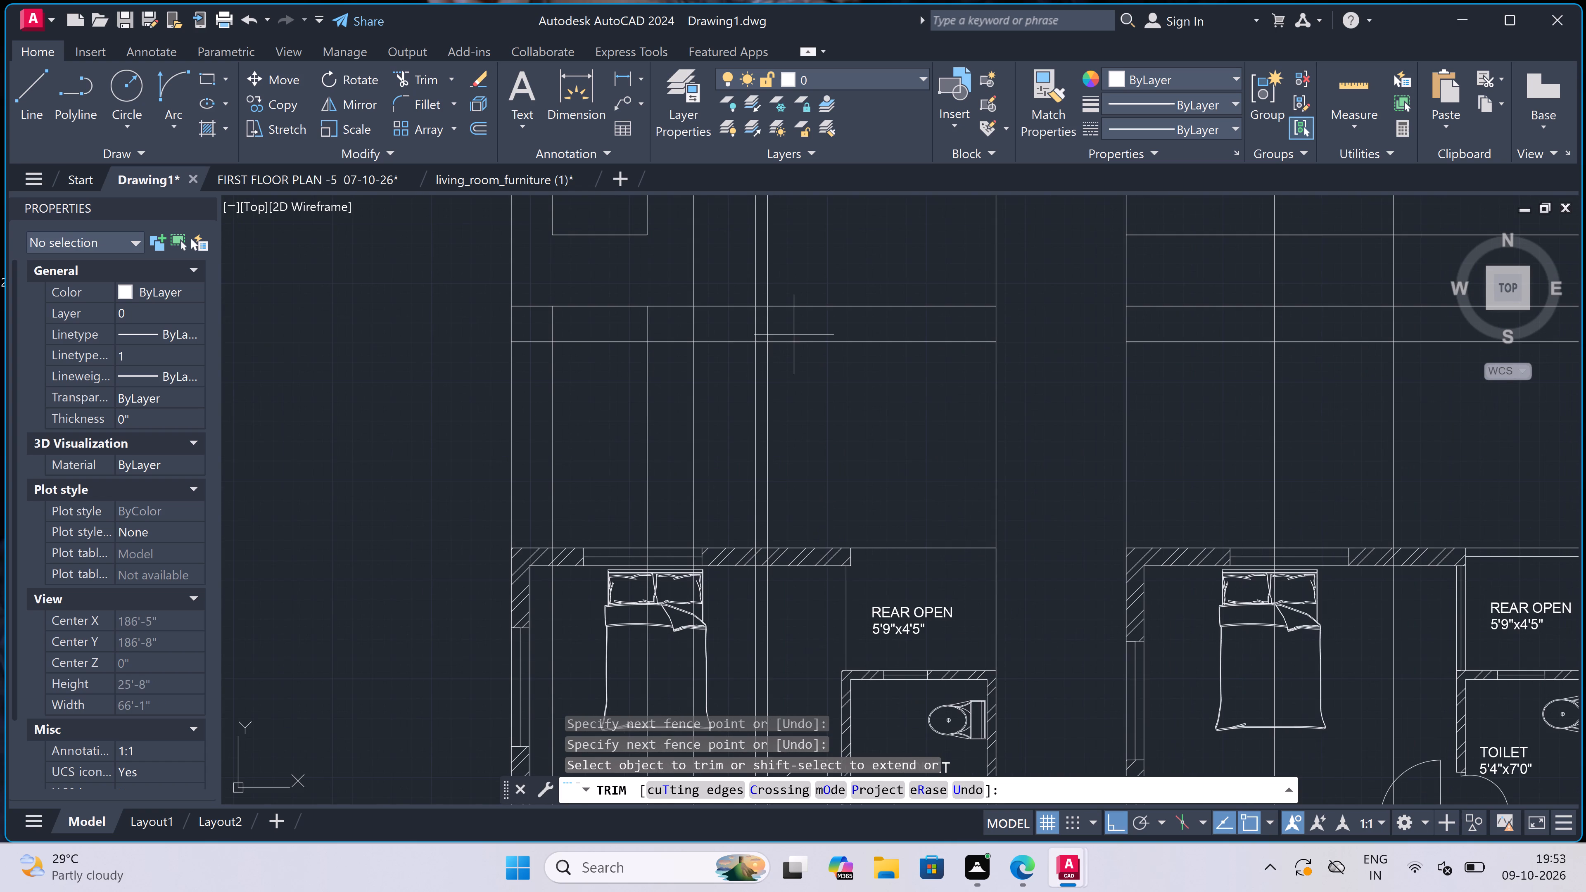
click(534, 323)
drag(471, 372, 475, 371)
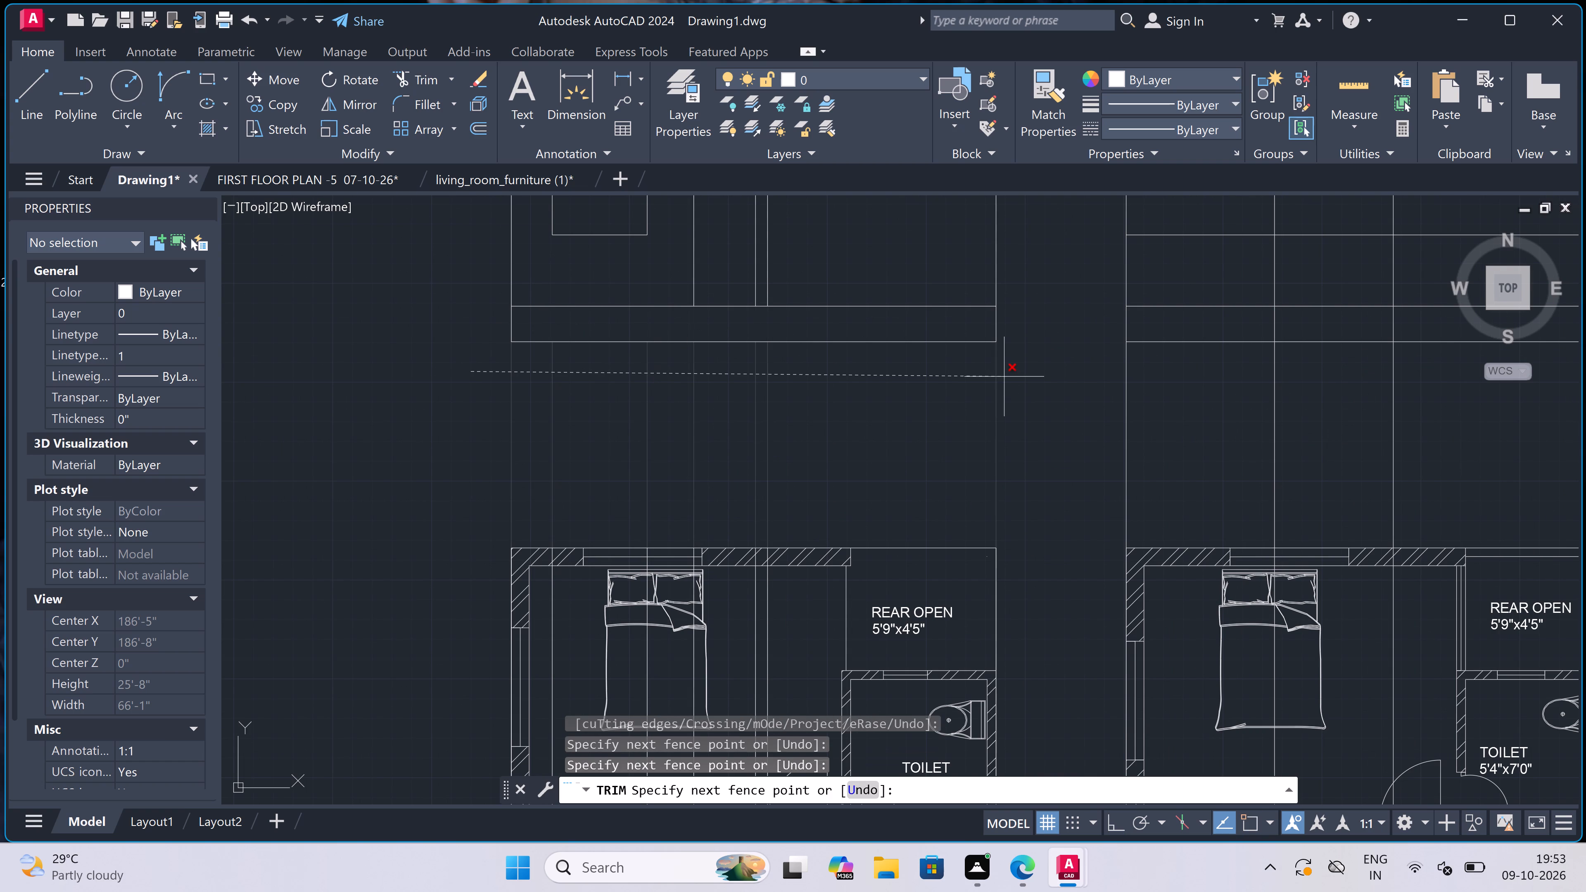
click(1052, 382)
scroll(670, 410, down, 1)
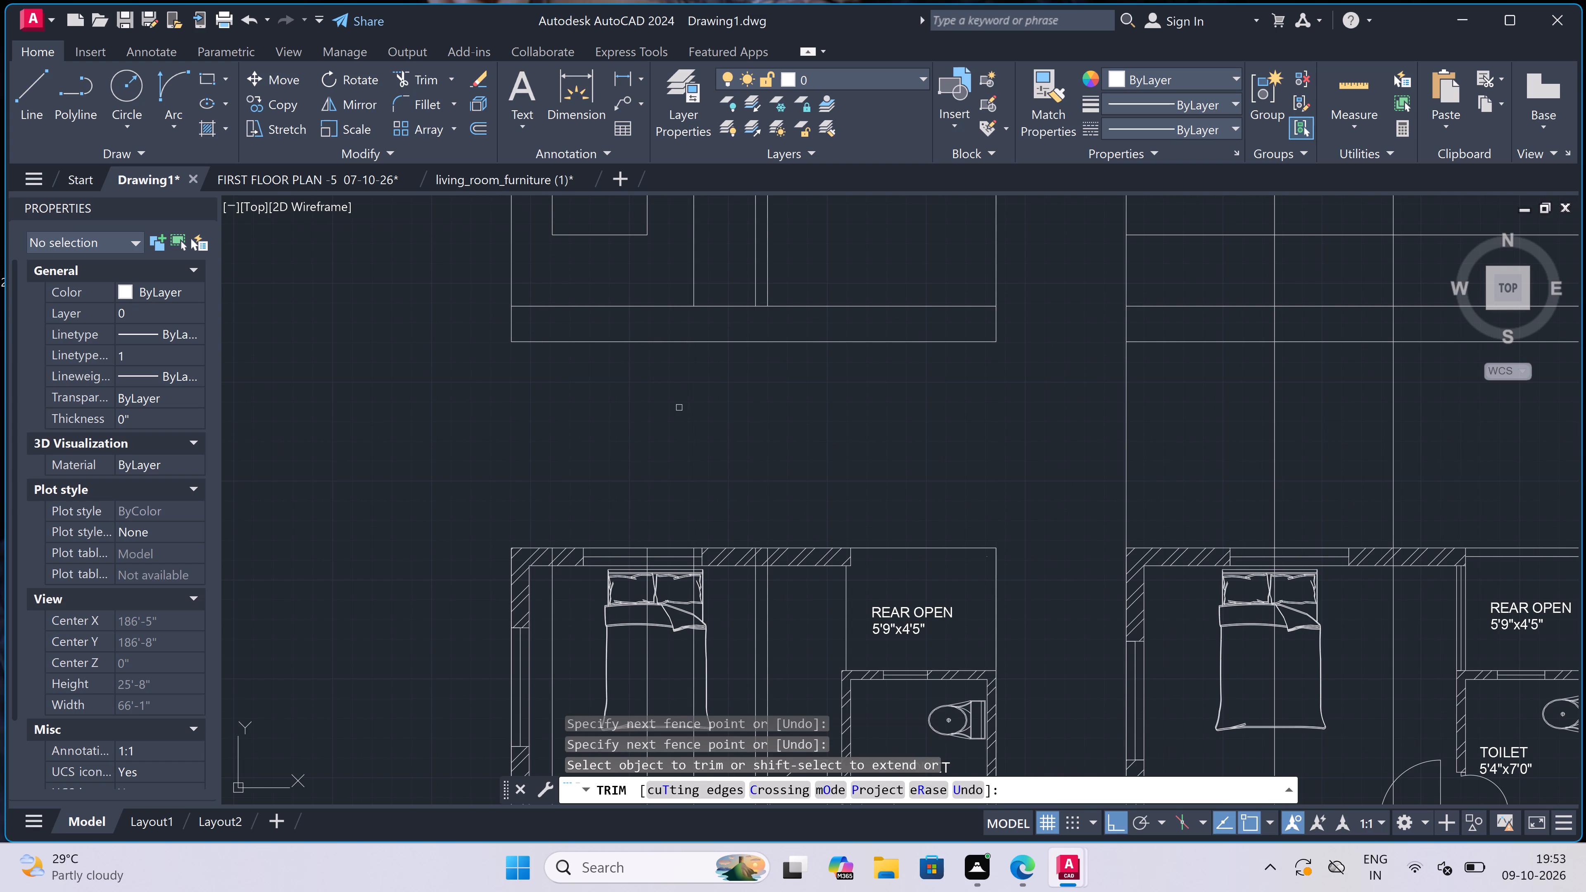
Trim the two intermediate vertical lines out of the top two level bands above the second plan.
scroll(670, 410, down, 2)
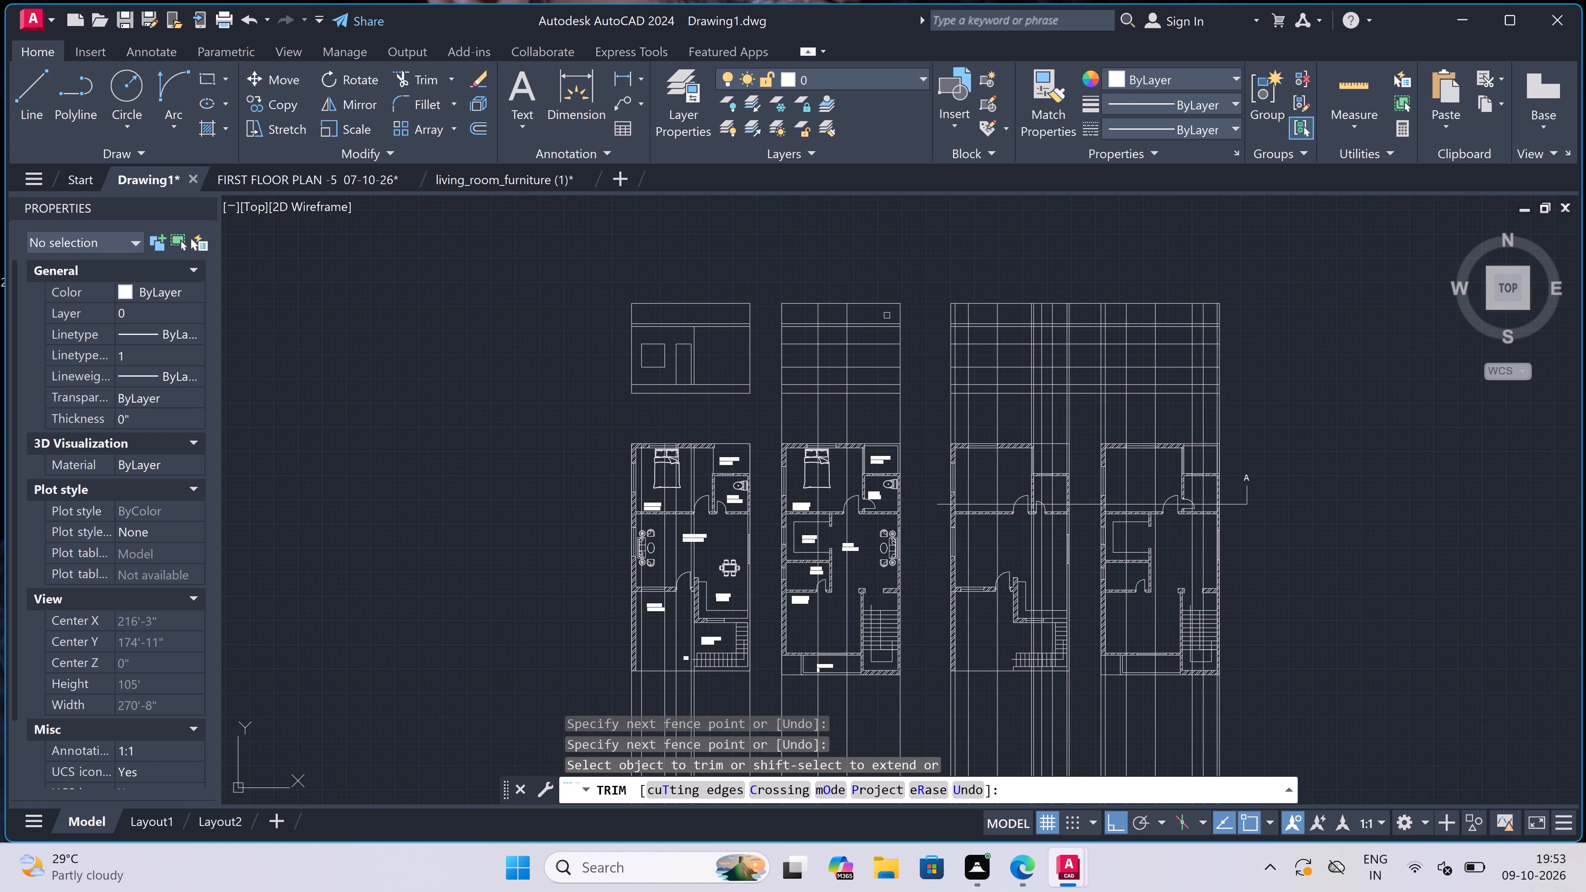
scroll(871, 311, up, 2)
click(871, 311)
click(697, 313)
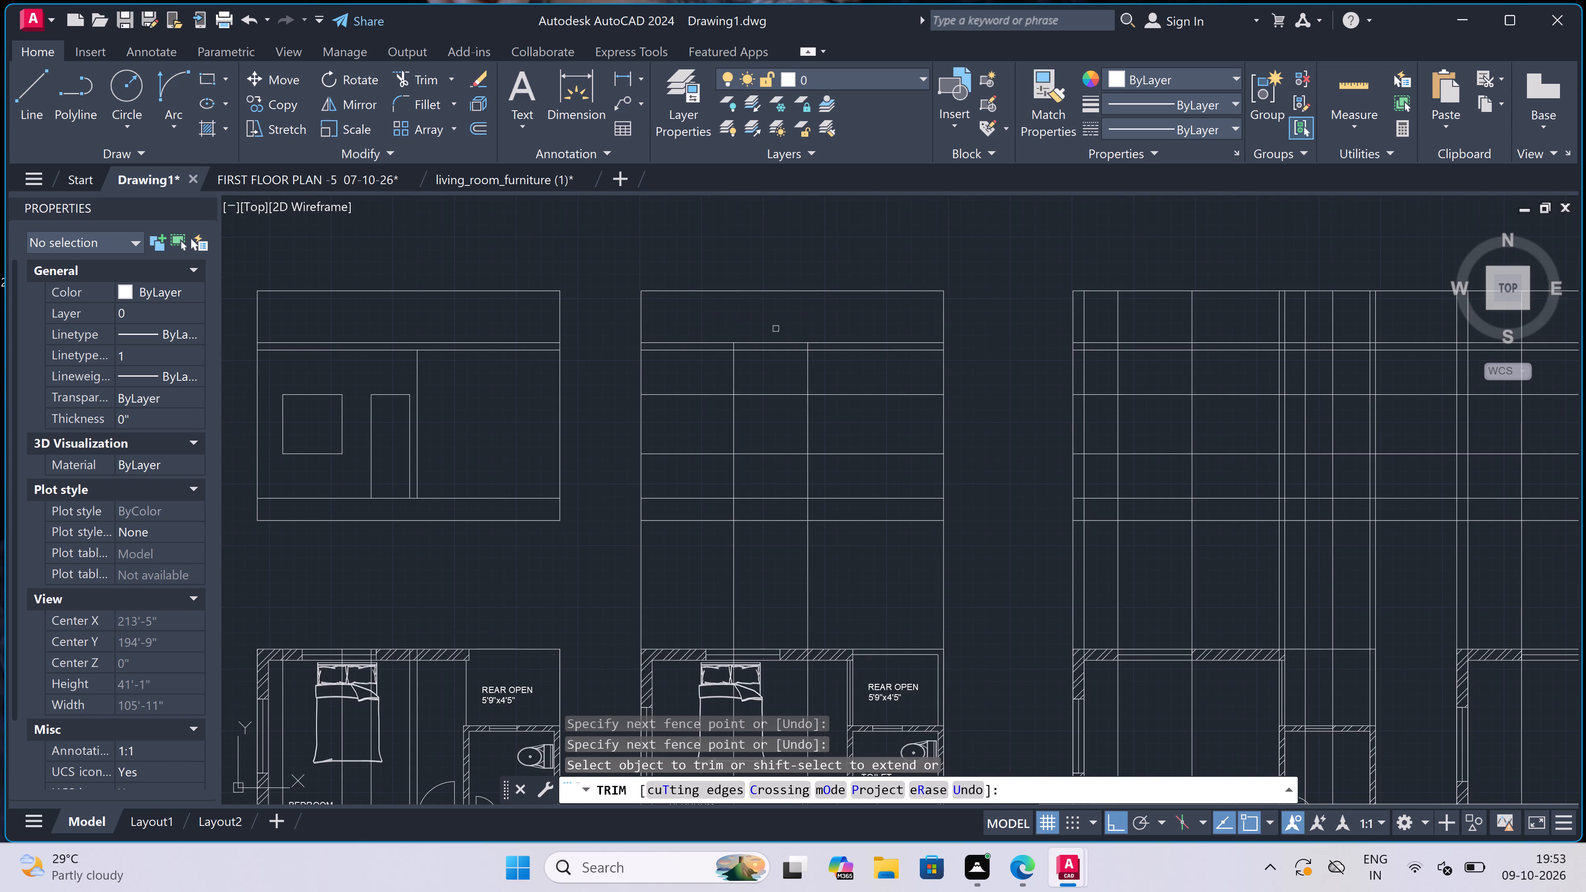
scroll(788, 337, up, 4)
click(927, 389)
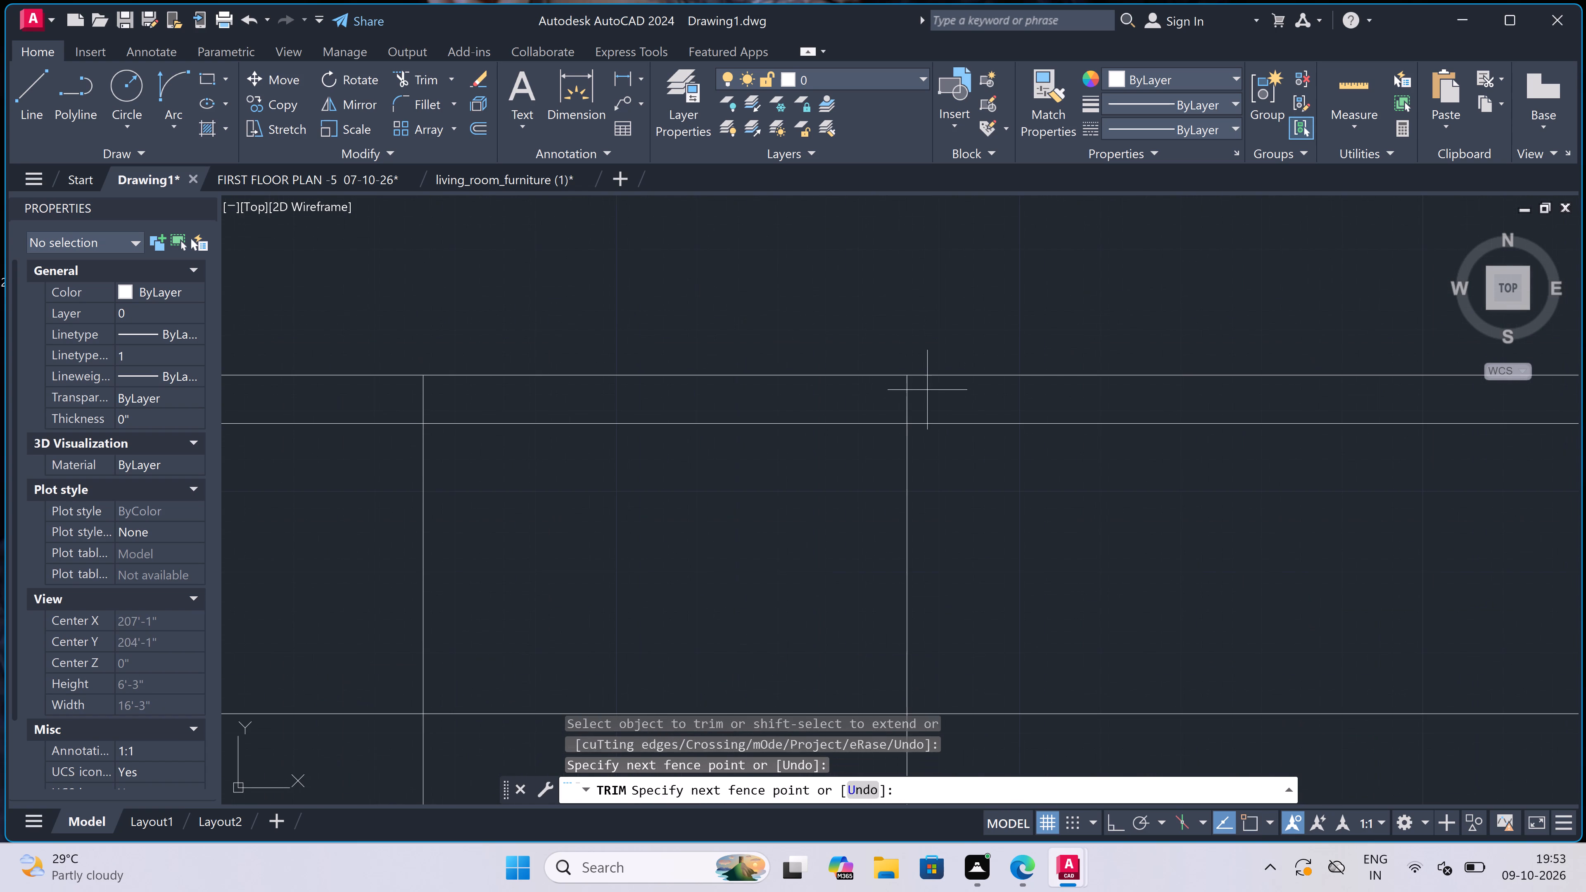
scroll(769, 397, down, 2)
scroll(593, 395, up, 1)
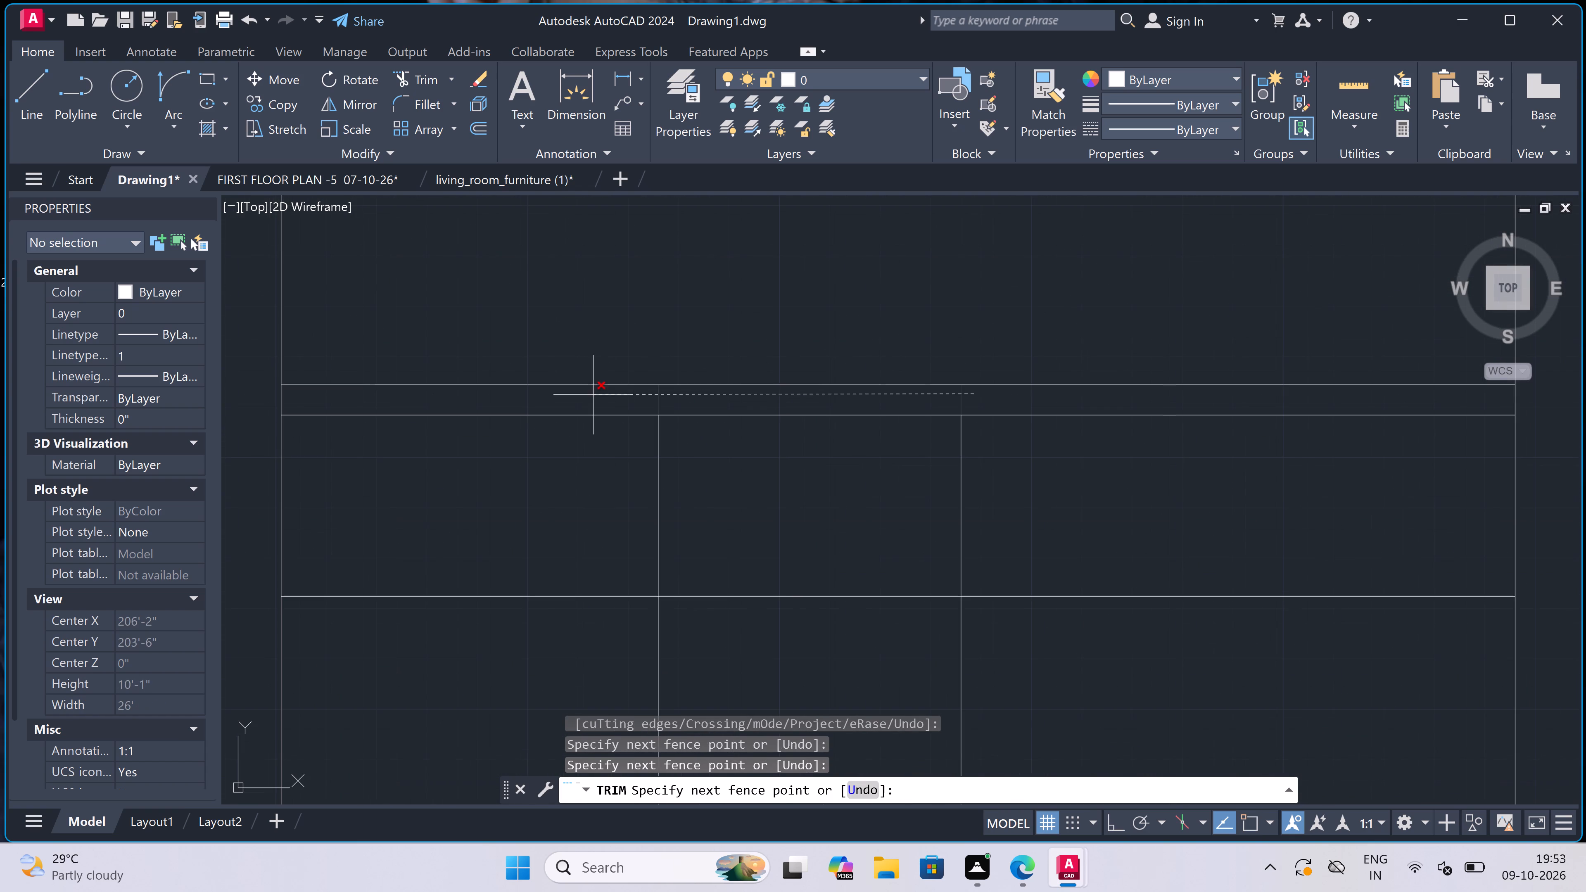
click(593, 394)
Trim the vertical and level lines around the window above the second plan, leaving a closed rectangular outline.
scroll(680, 323, down, 6)
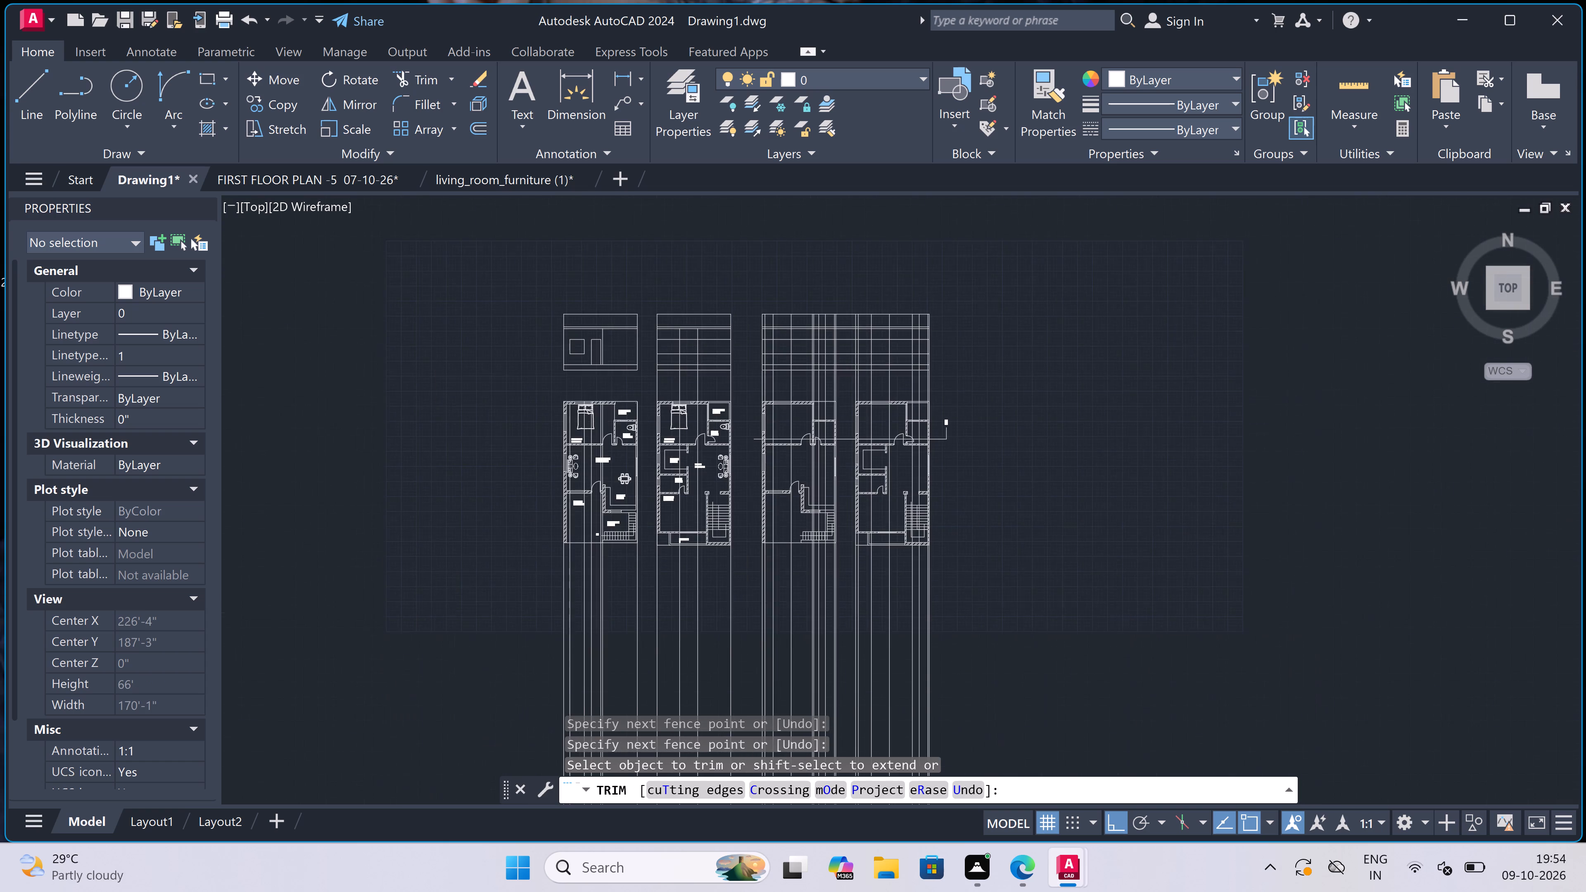
scroll(680, 323, up, 4)
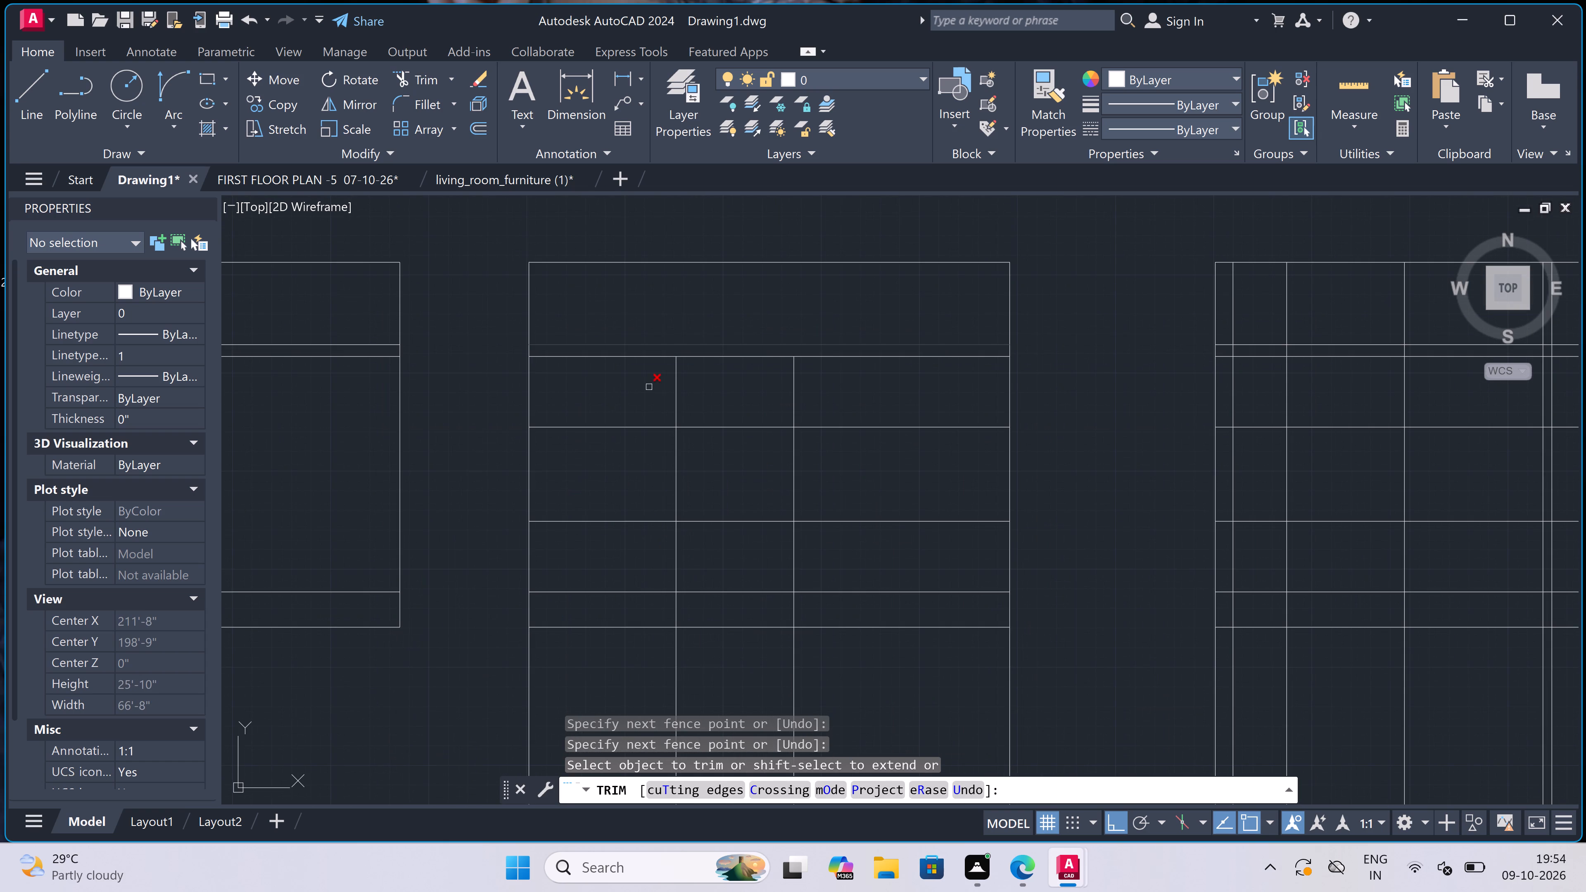
click(642, 392)
click(617, 542)
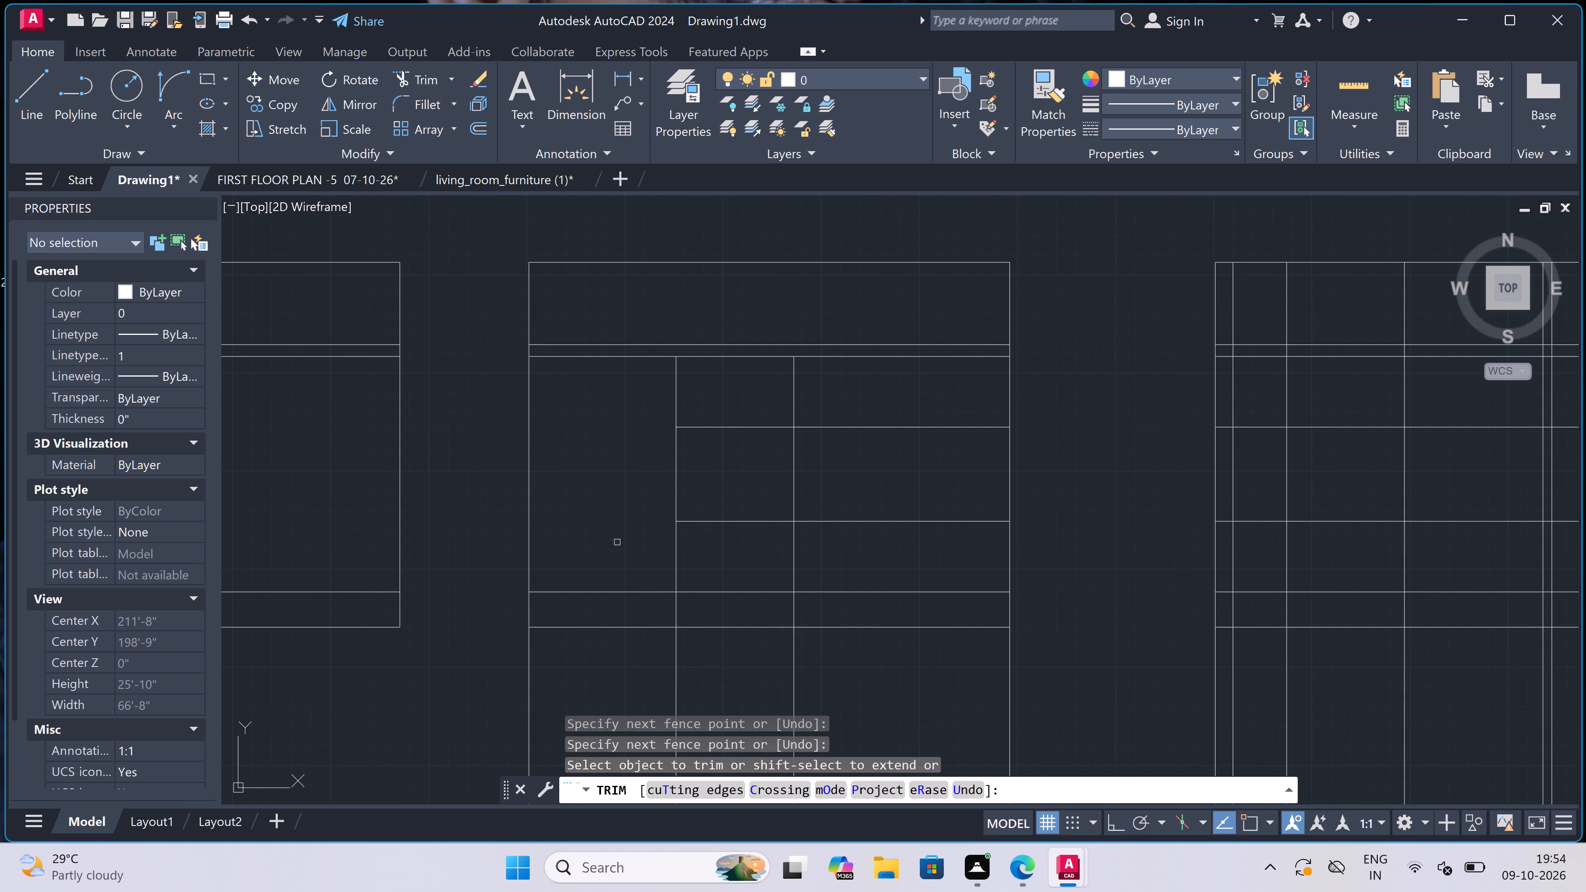
click(648, 541)
click(811, 555)
click(838, 546)
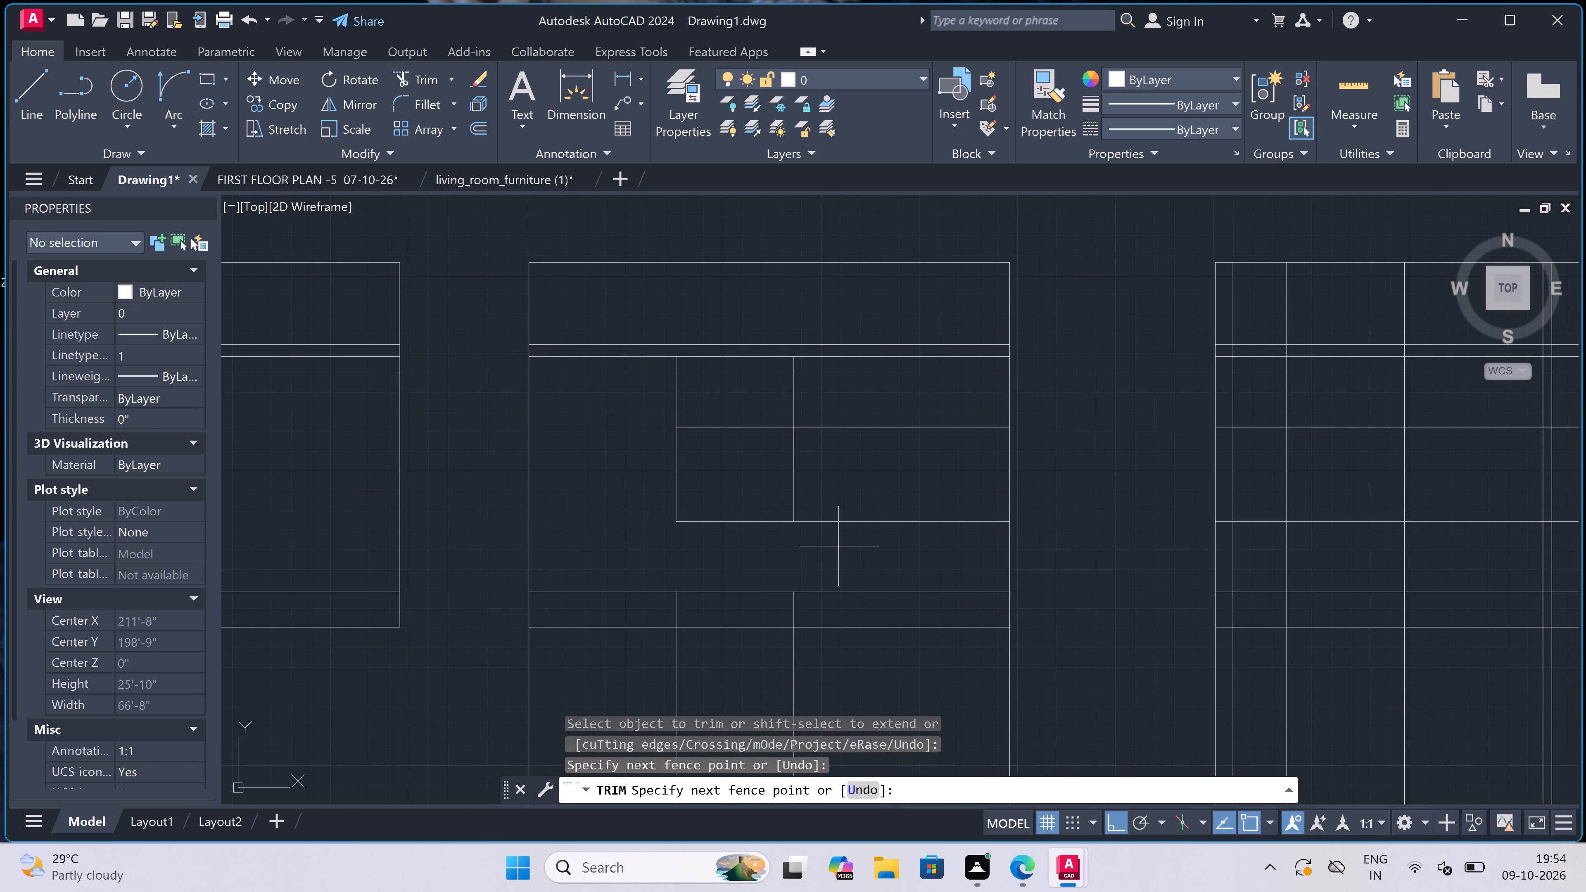
click(857, 404)
click(850, 391)
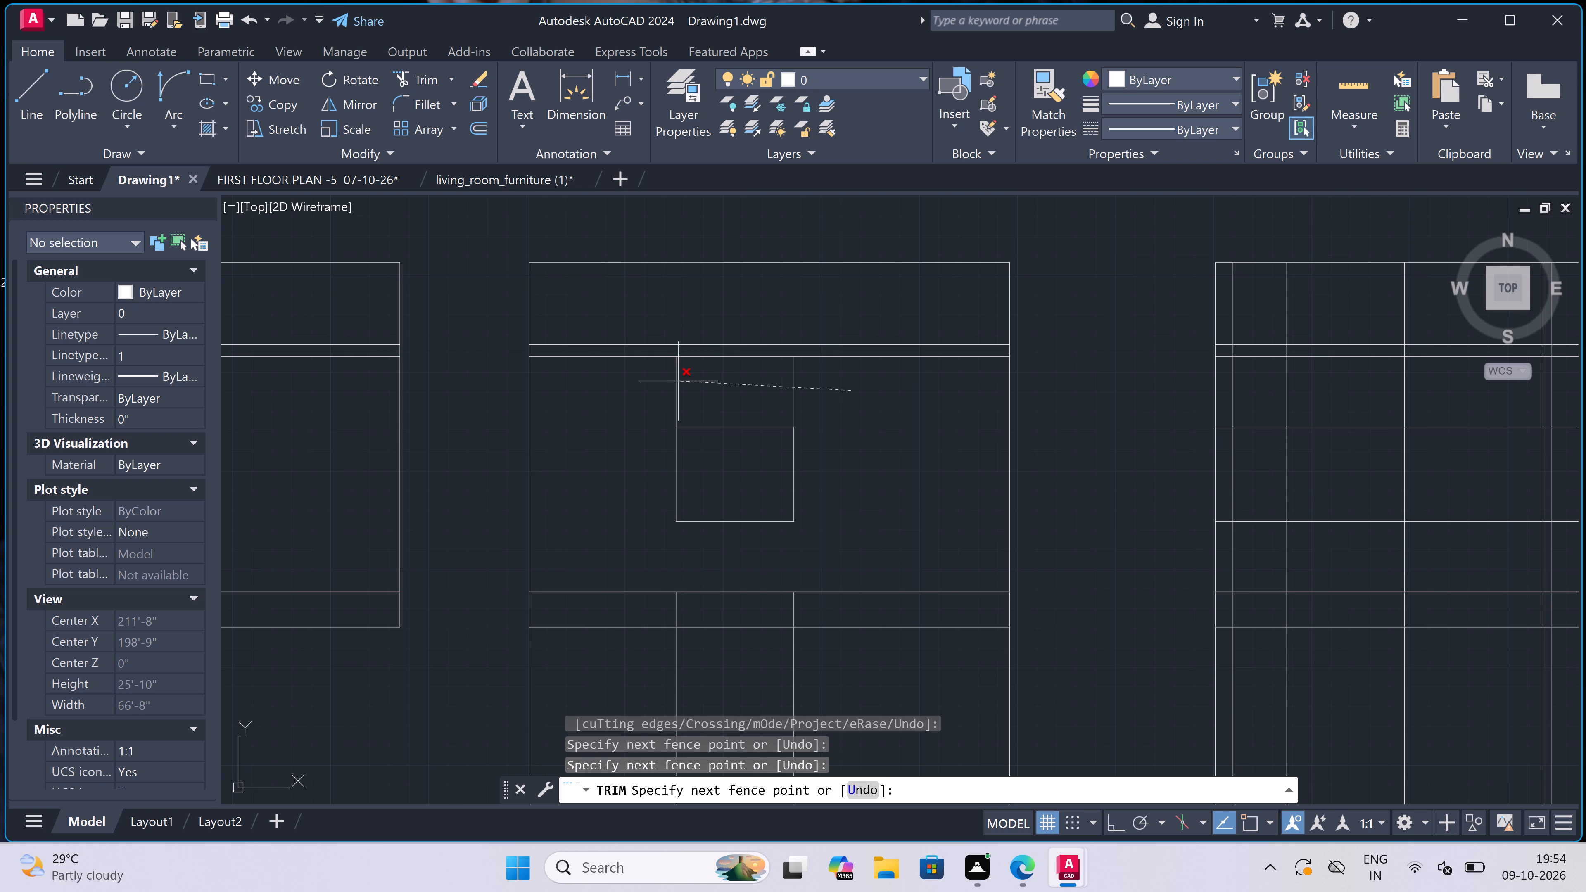
click(621, 382)
Trim the vertical lines out of the lowest level band and the gap between that band and the second plan.
scroll(707, 381, down, 3)
scroll(709, 443, up, 2)
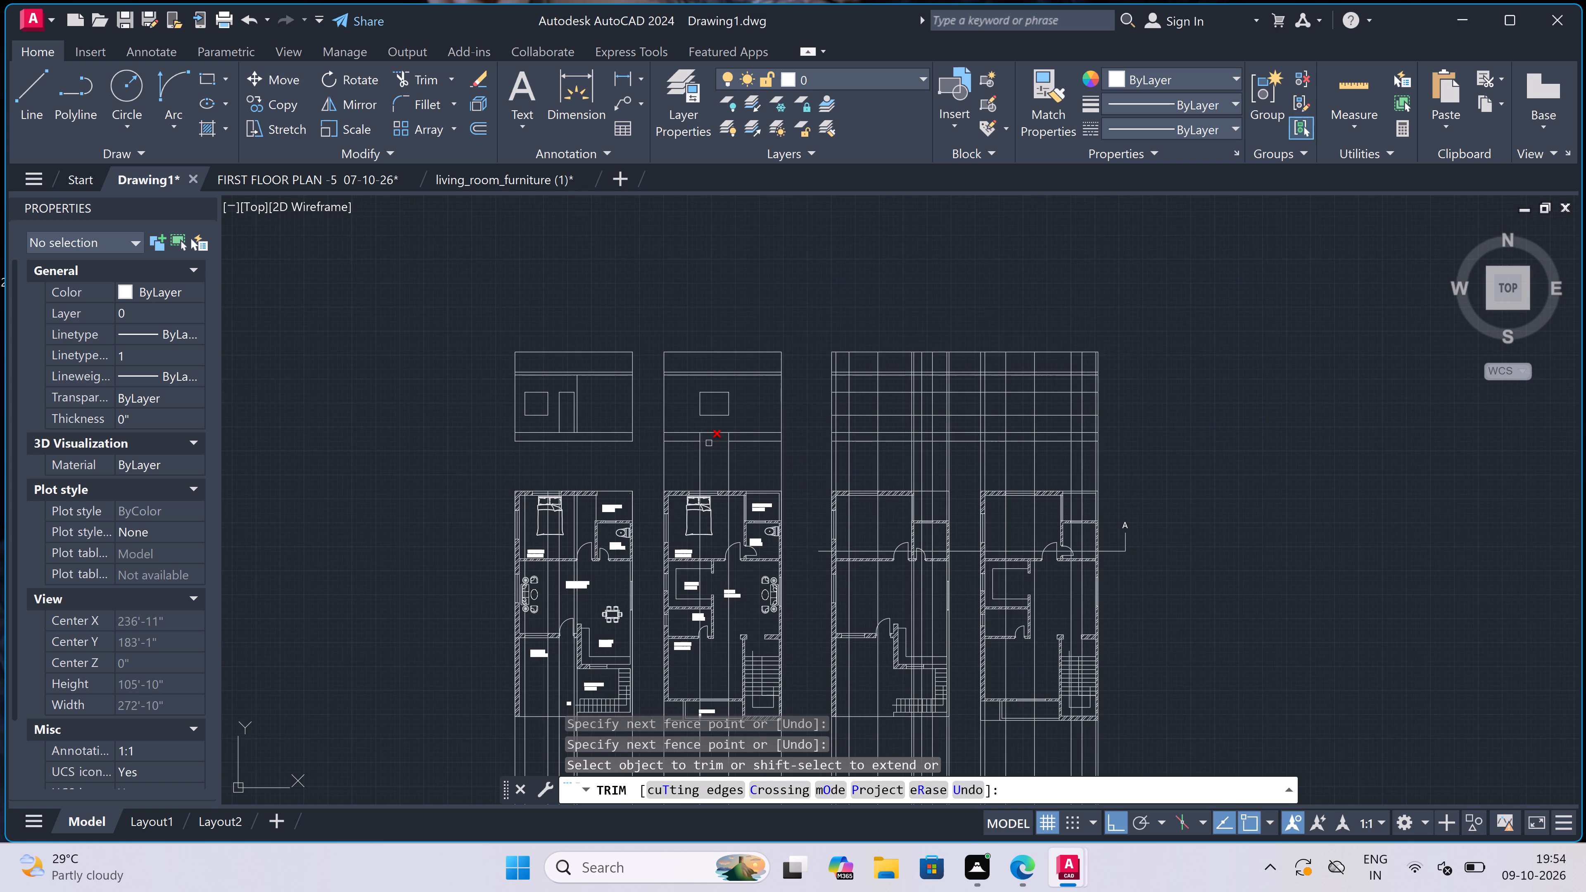
scroll(709, 443, up, 2)
drag(929, 399, 923, 399)
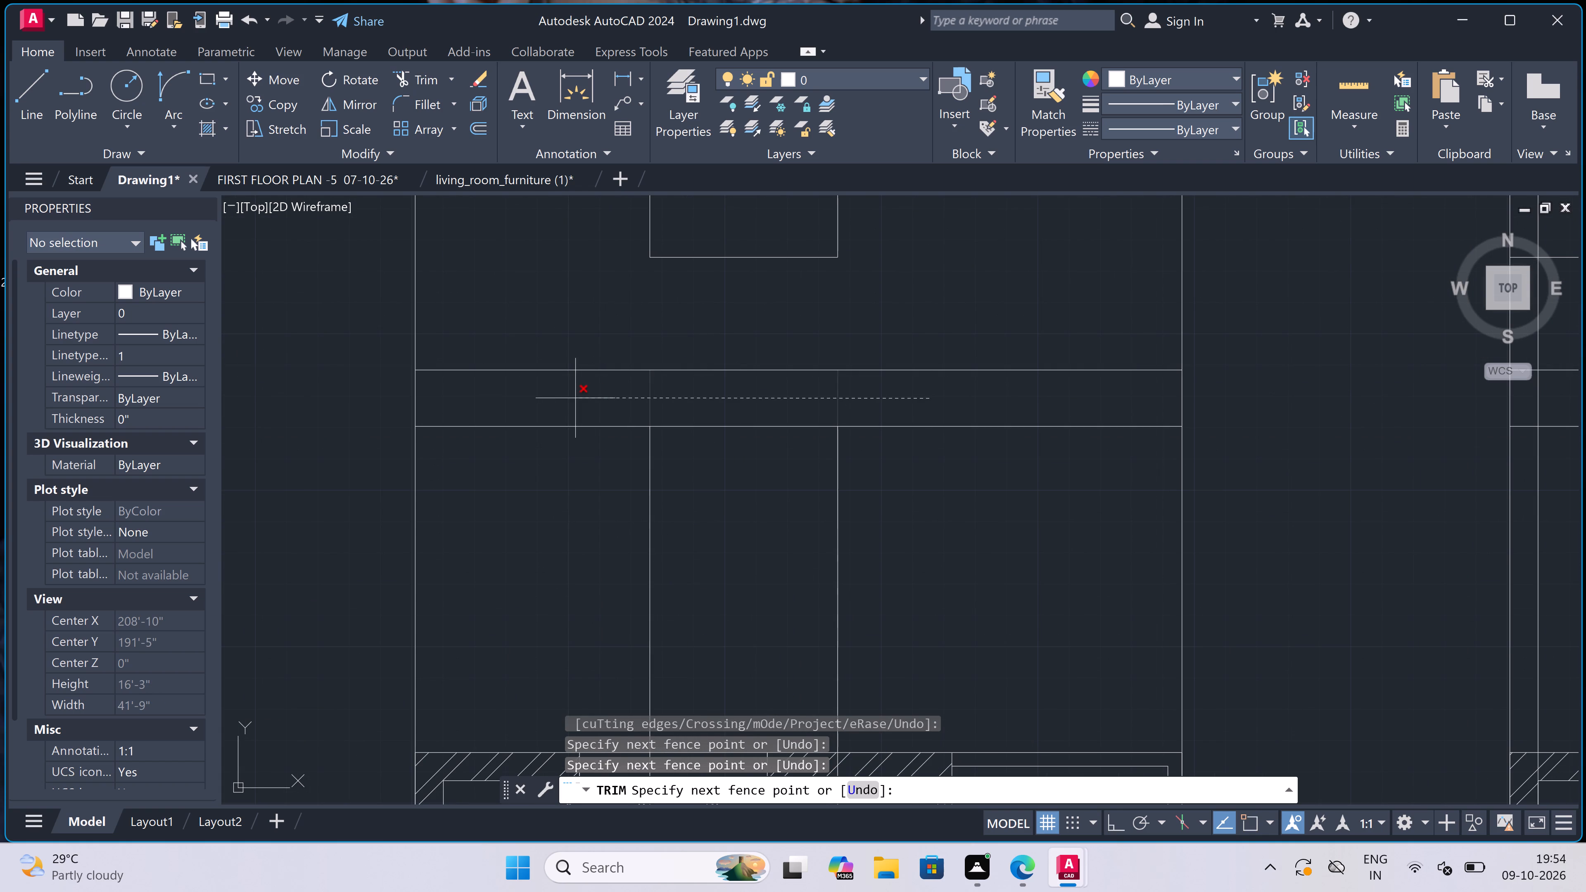
click(575, 398)
click(393, 443)
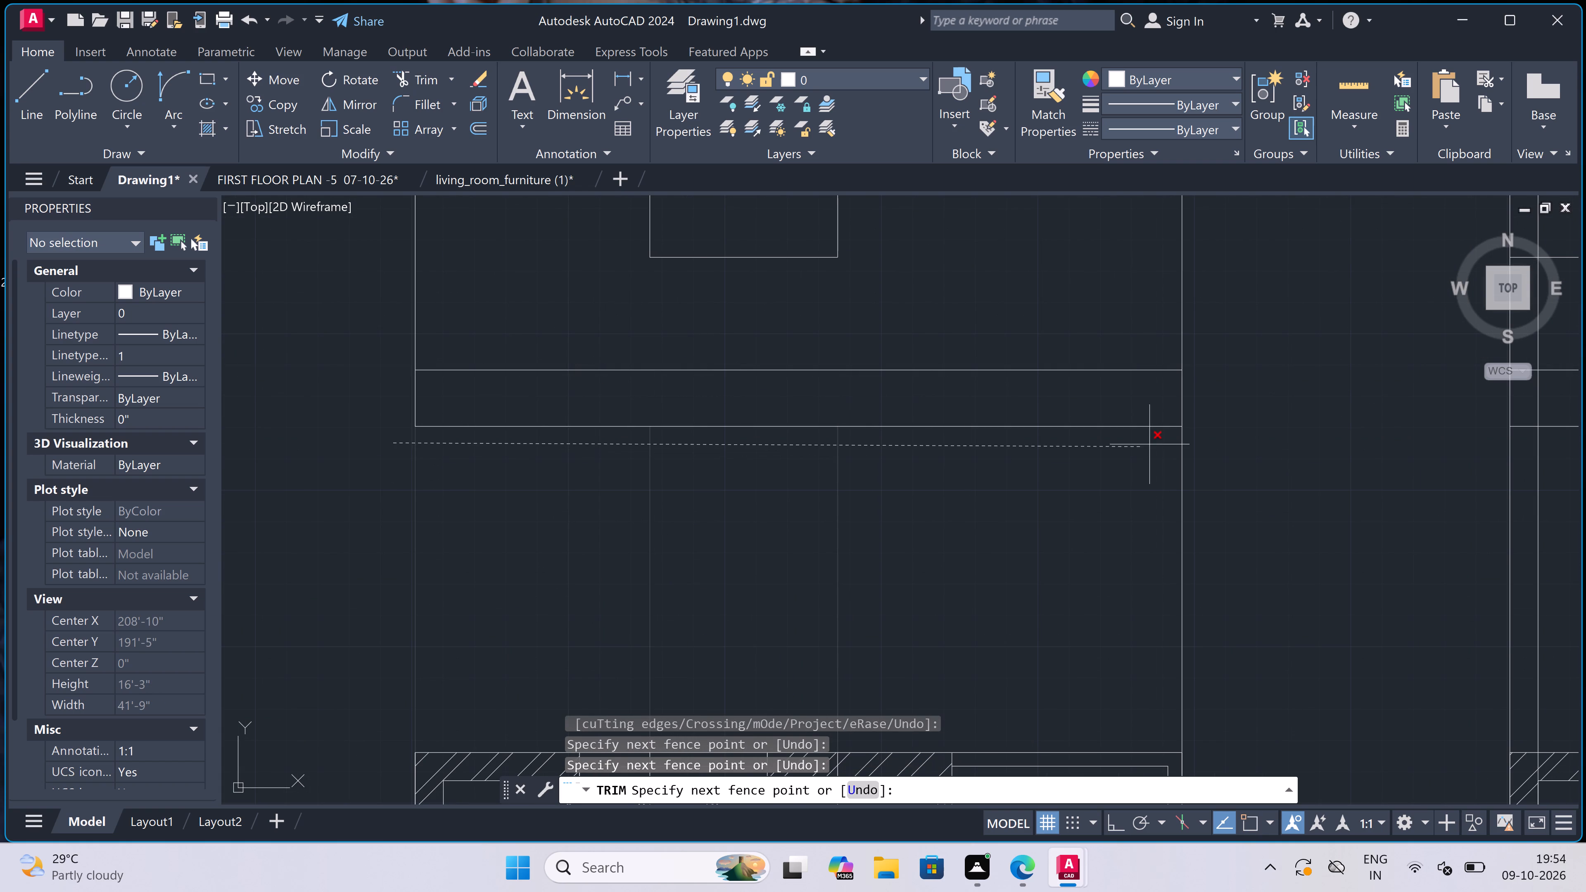
click(1240, 439)
Trim all the level lines in the gap between the third and fourth plans.
scroll(762, 415, down, 5)
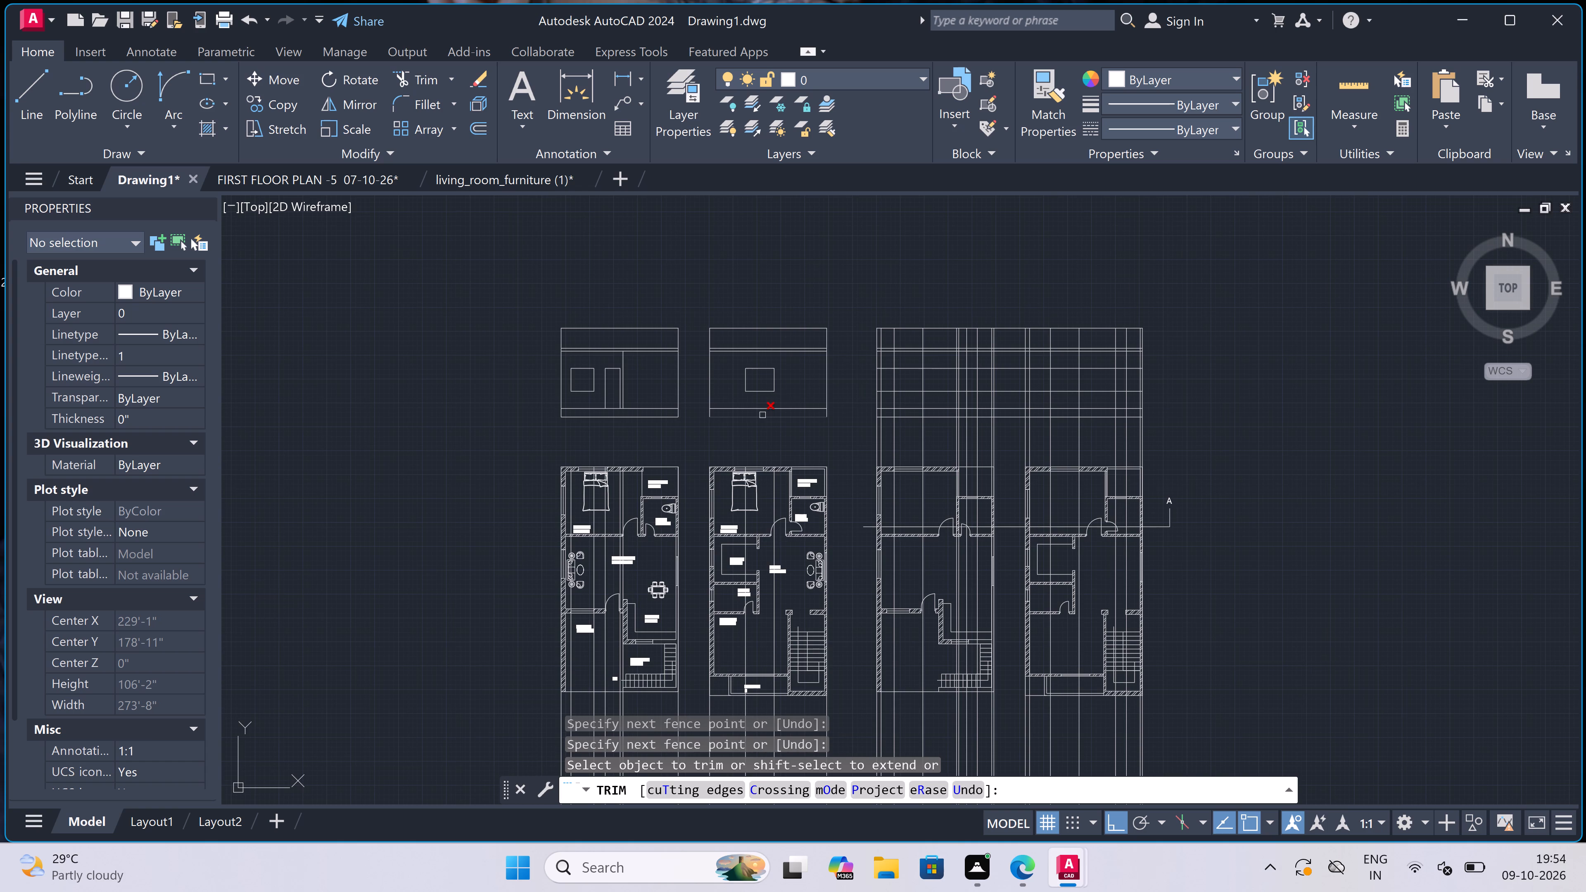
scroll(1027, 380, up, 2)
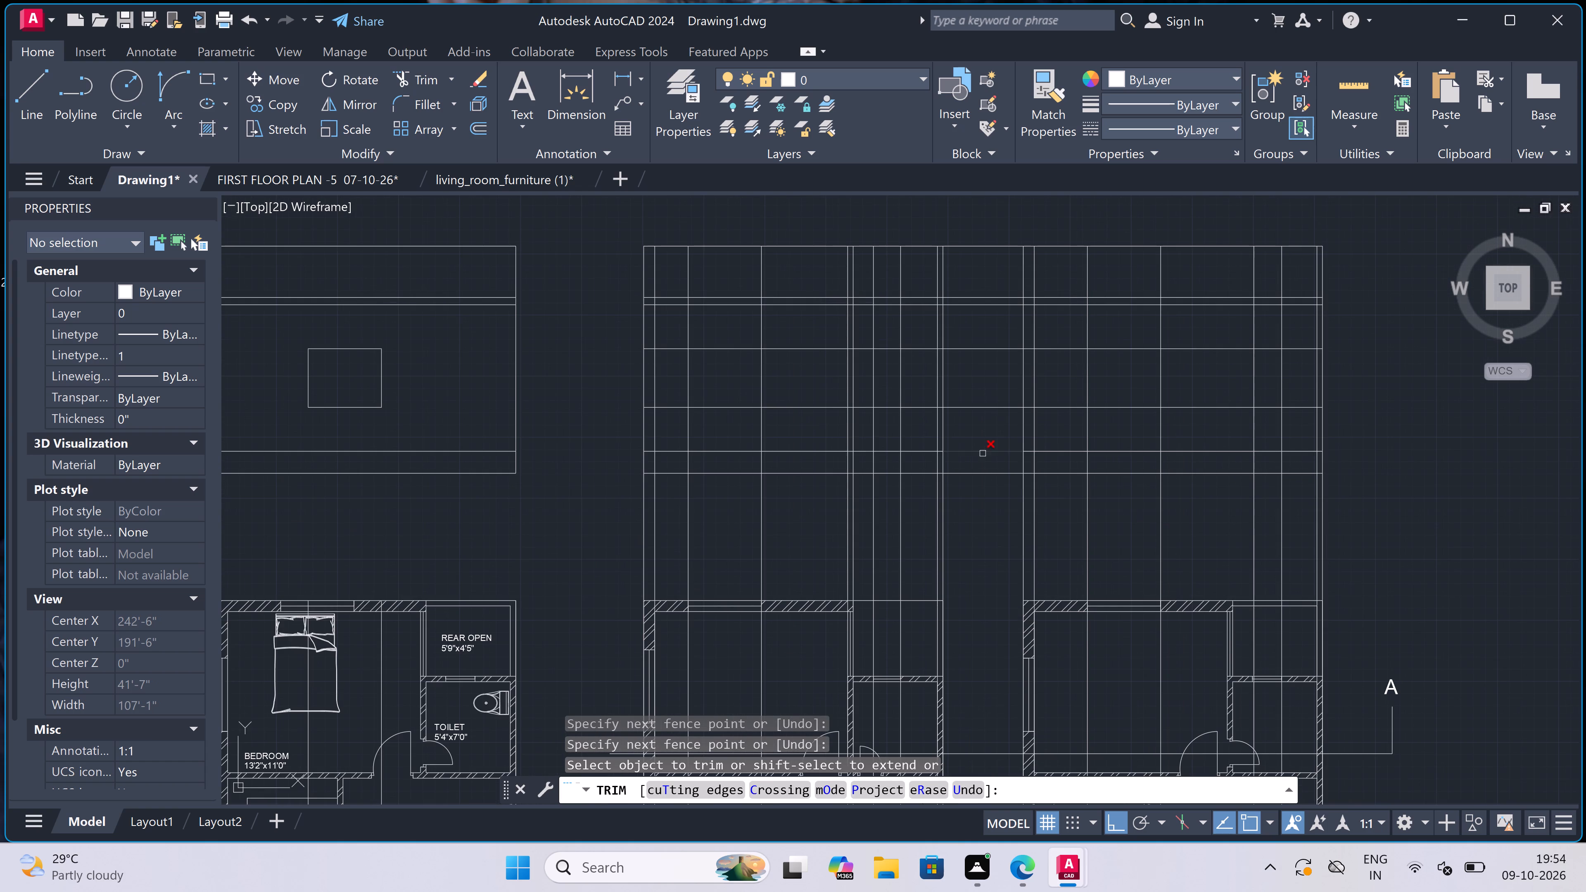
click(982, 489)
scroll(981, 413, down, 1)
scroll(976, 315, up, 1)
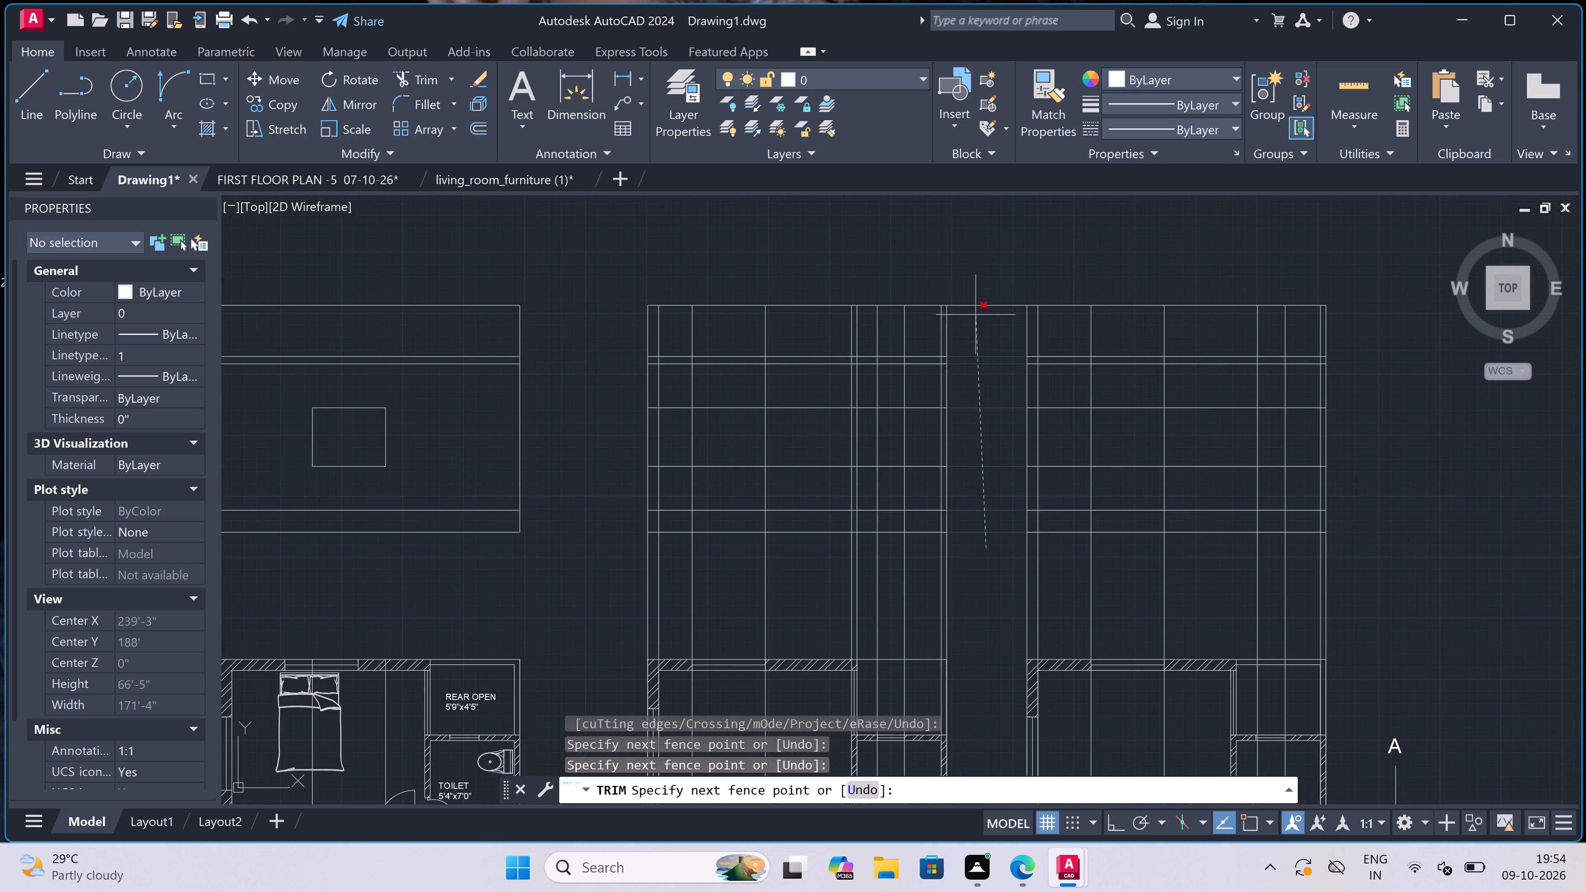
click(966, 276)
Trim the intermediate vertical lines out of the top two level bands above the third plan.
scroll(938, 321, up, 4)
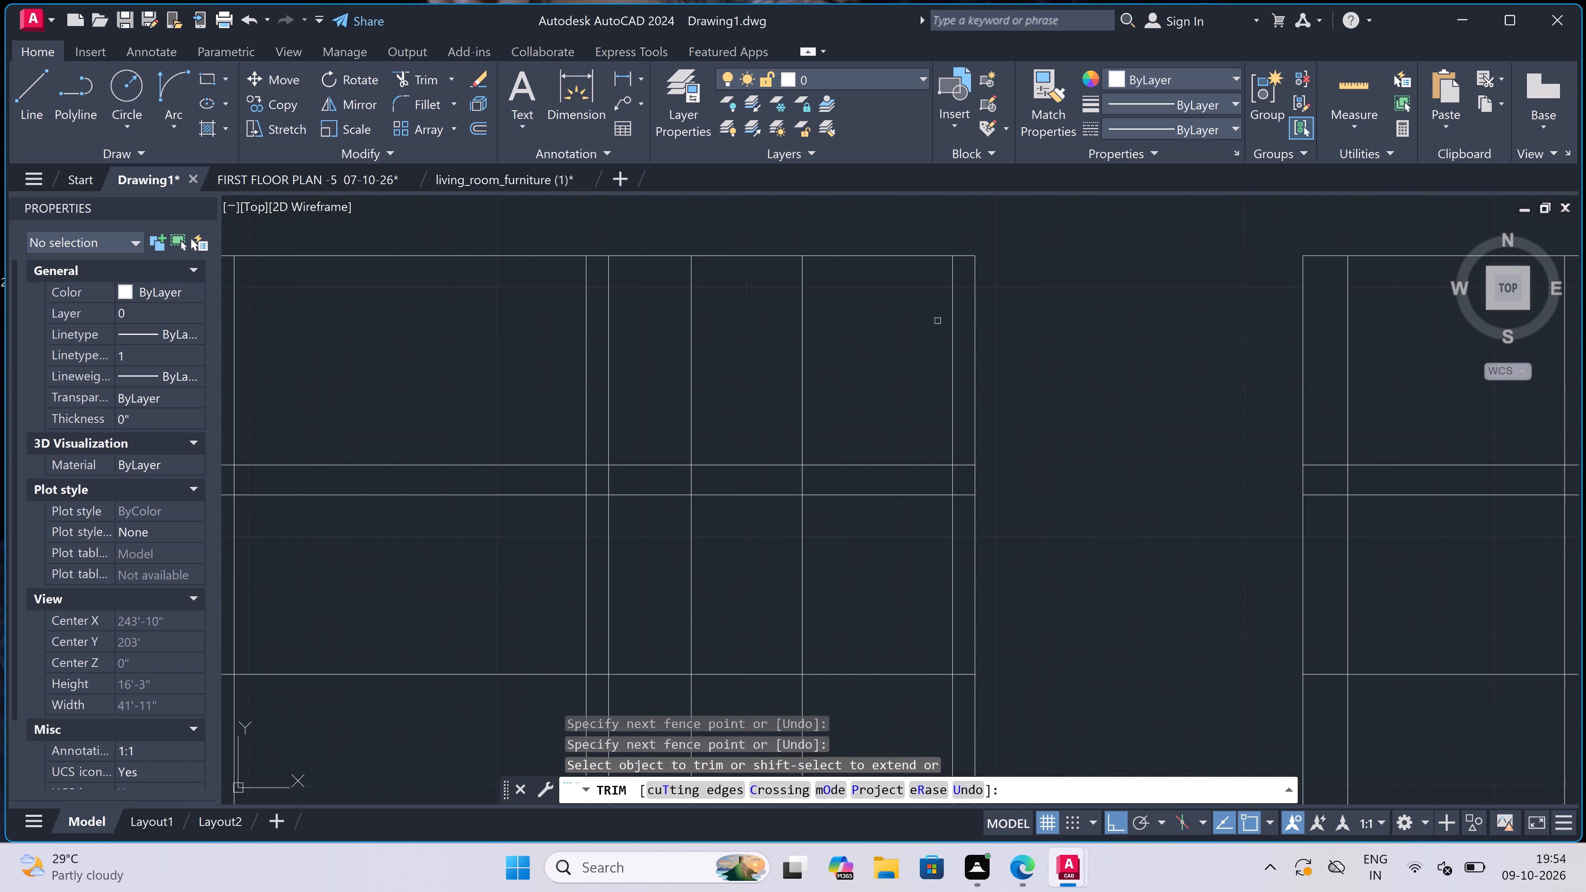
click(967, 358)
scroll(657, 410, down, 3)
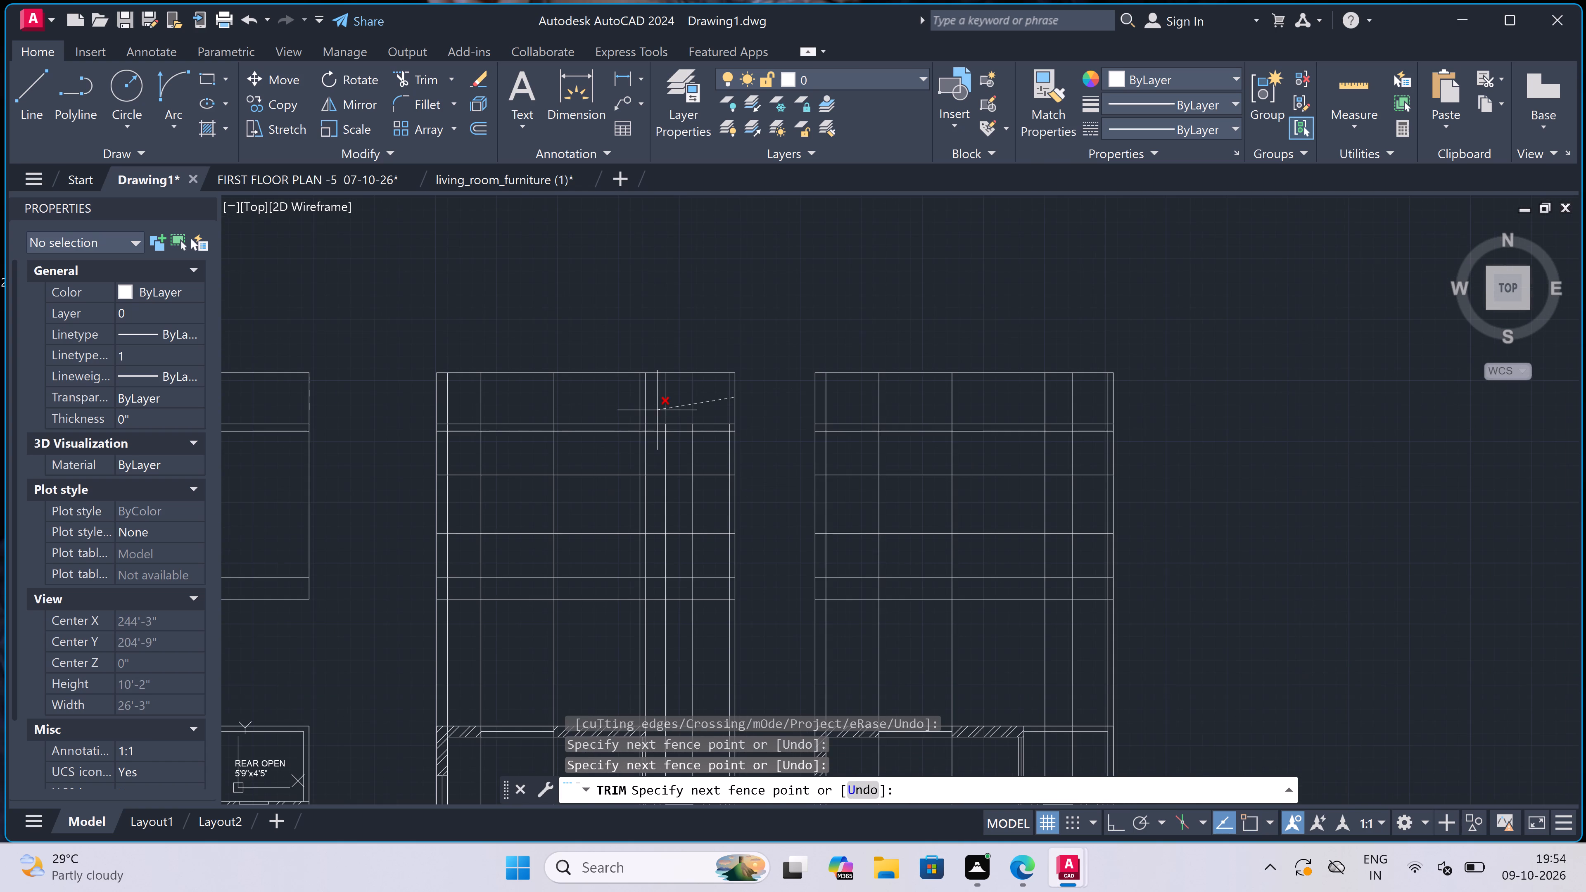
scroll(447, 399, up, 3)
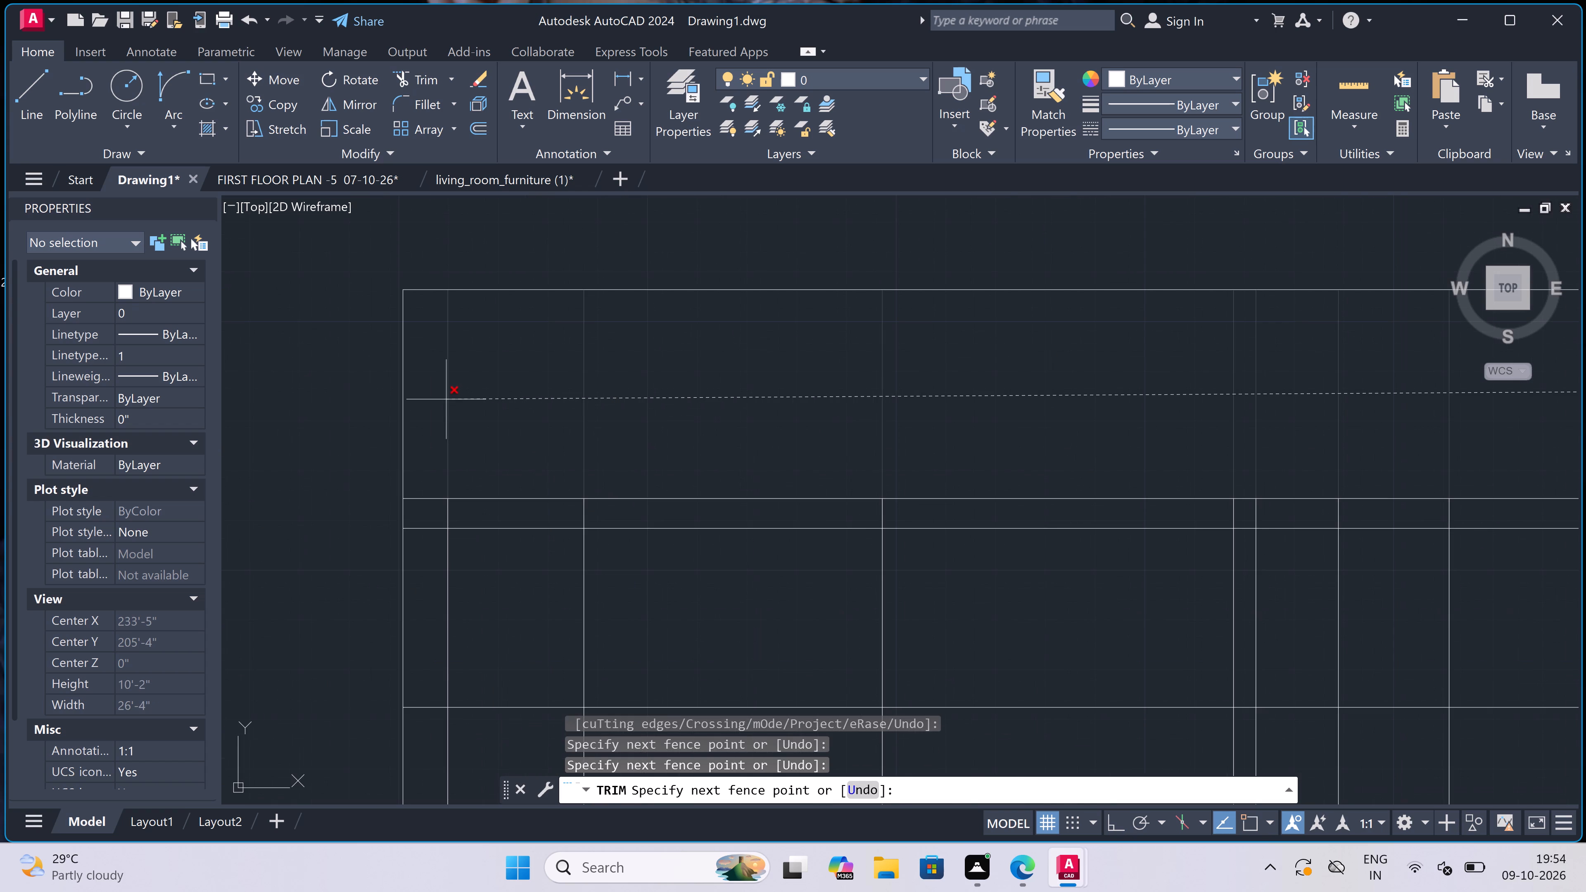
click(440, 396)
scroll(443, 488, up, 2)
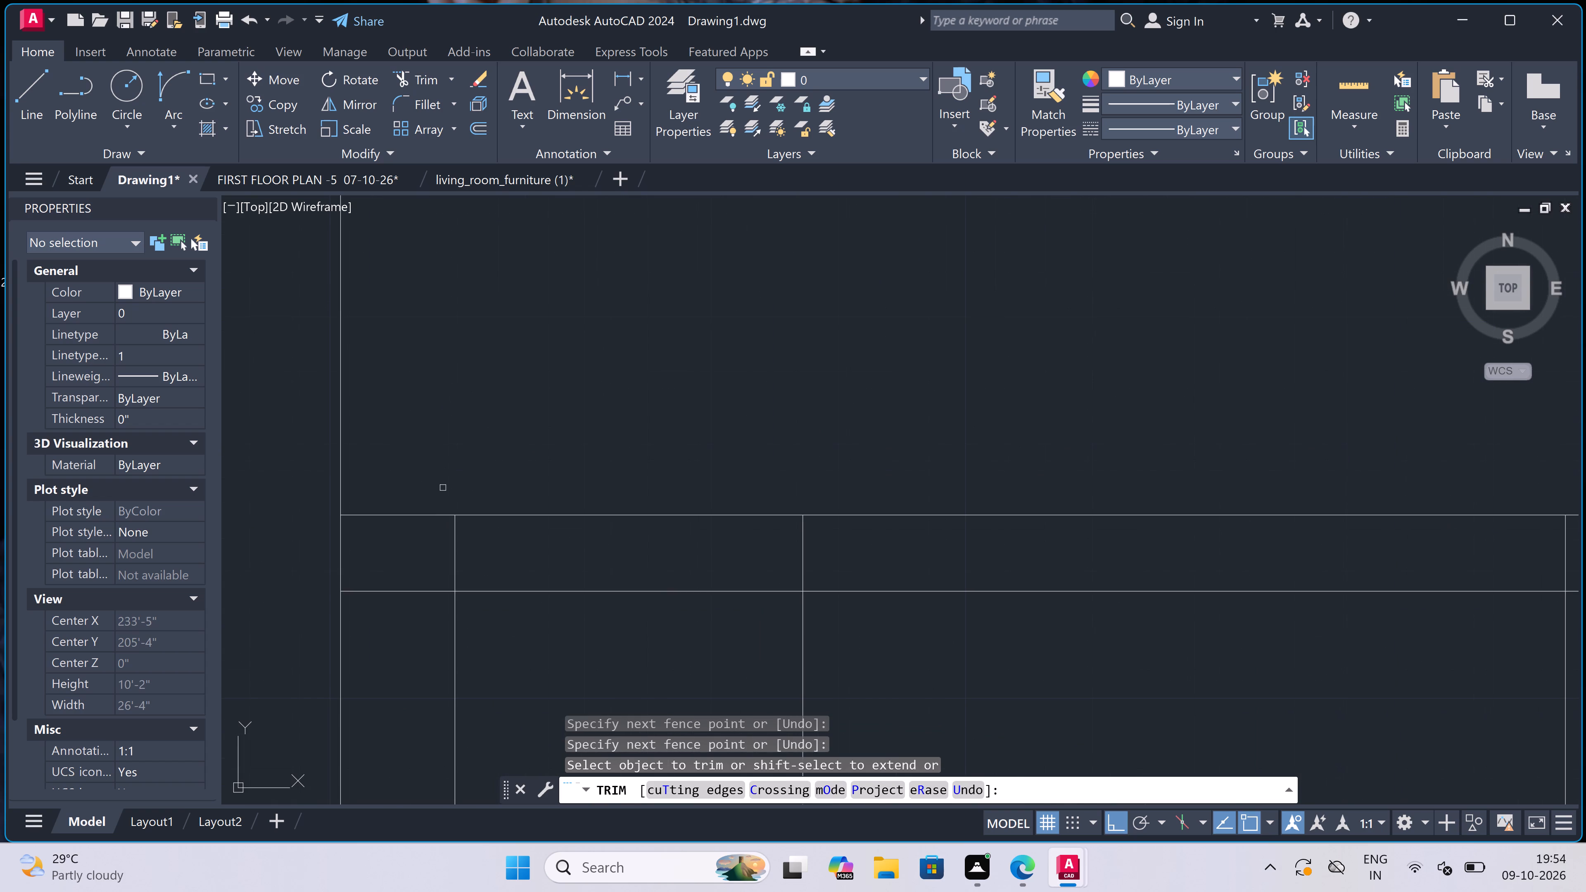
click(404, 553)
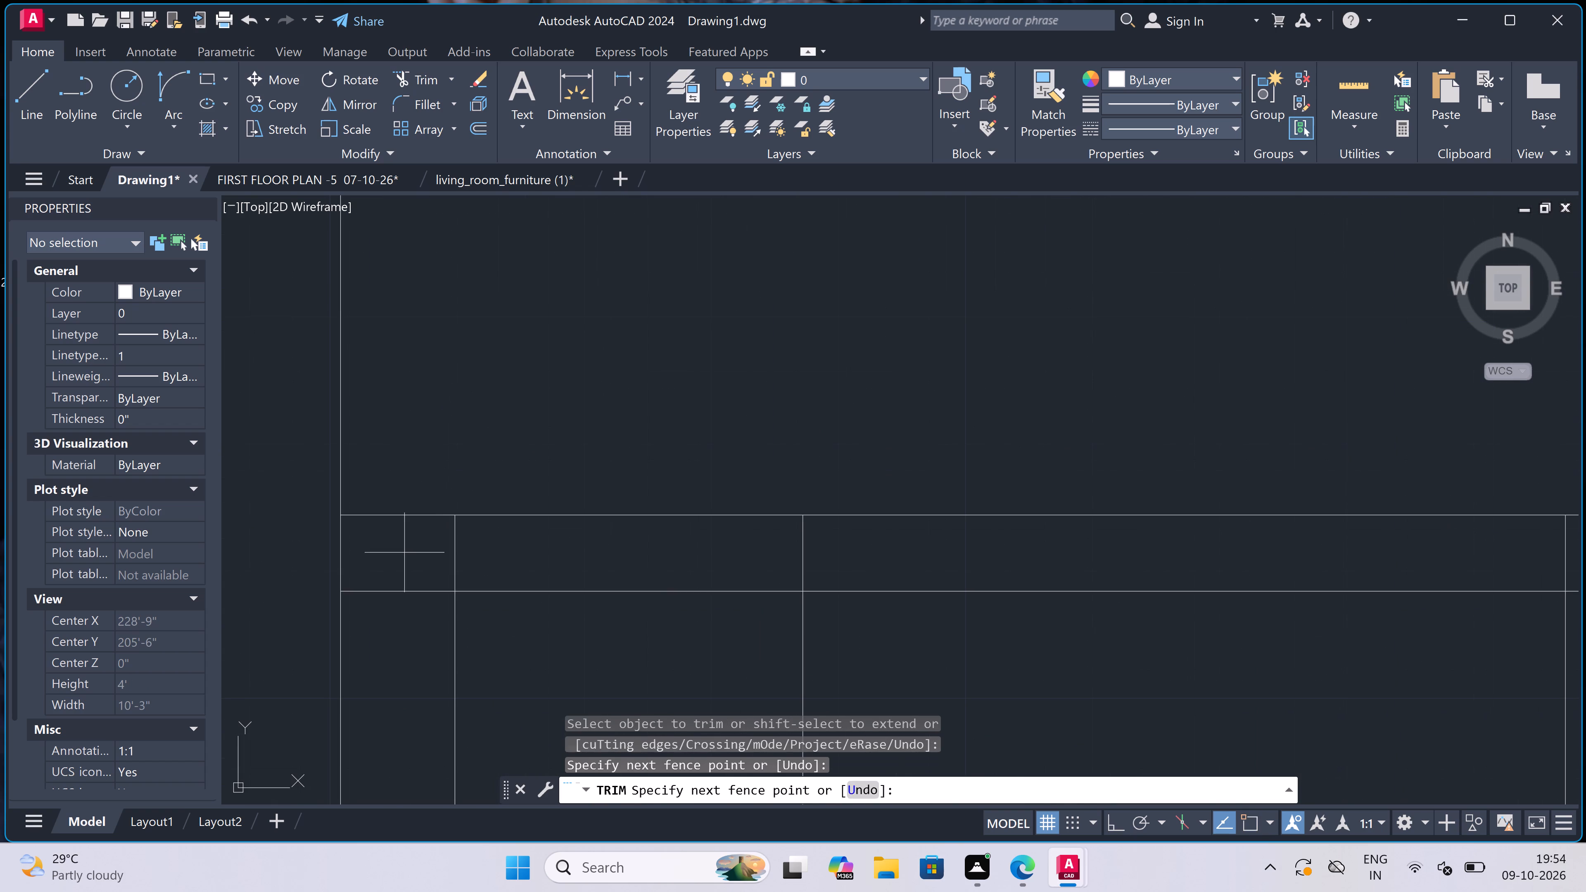
scroll(404, 553, down, 4)
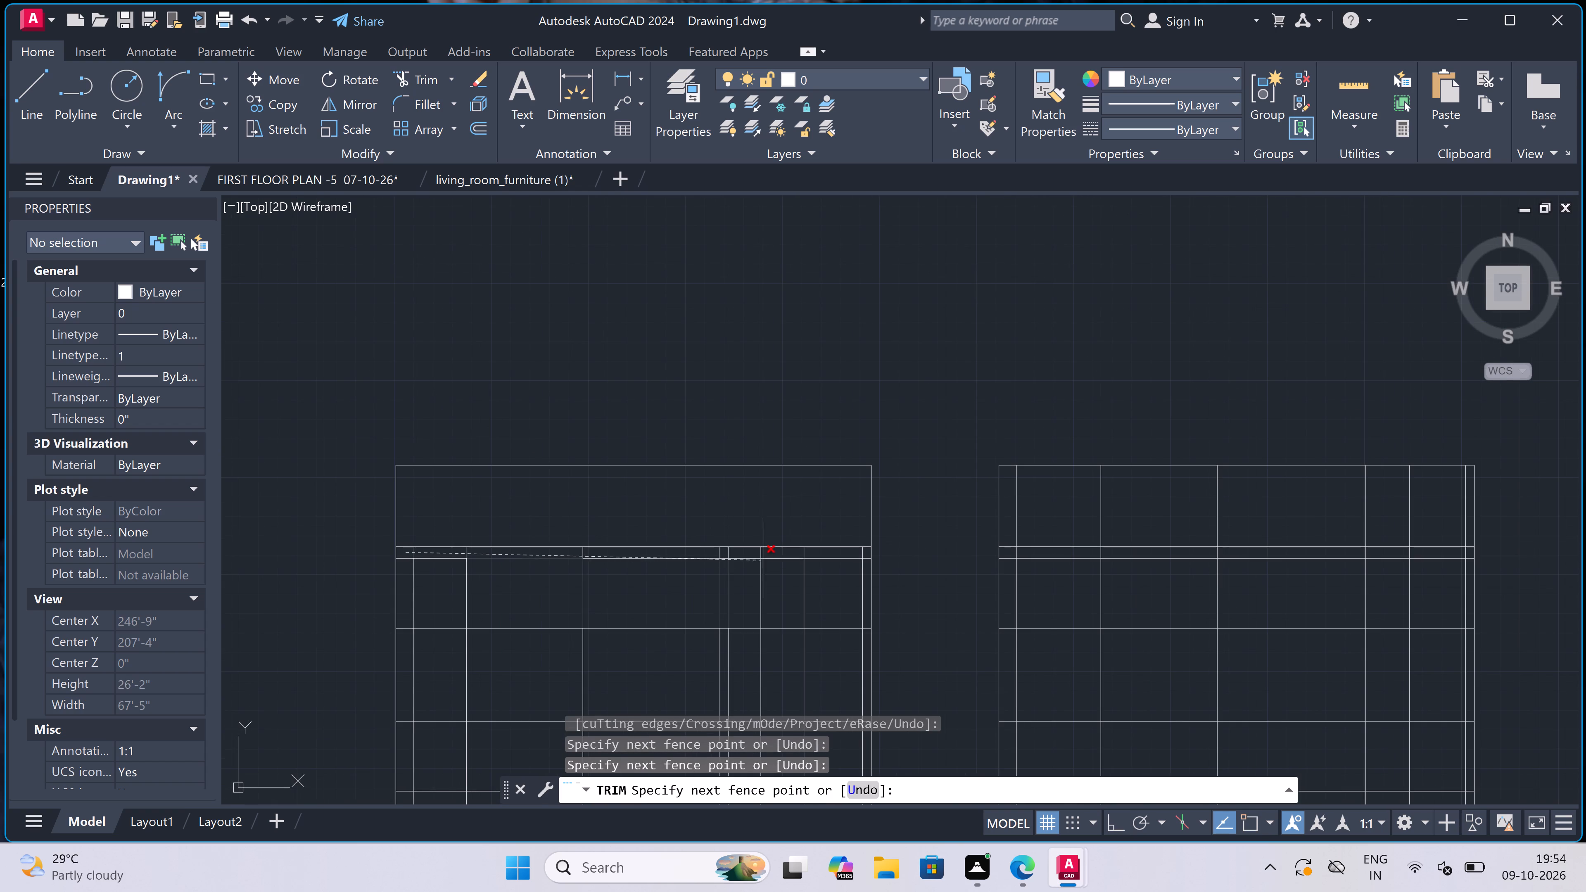
scroll(847, 548, up, 3)
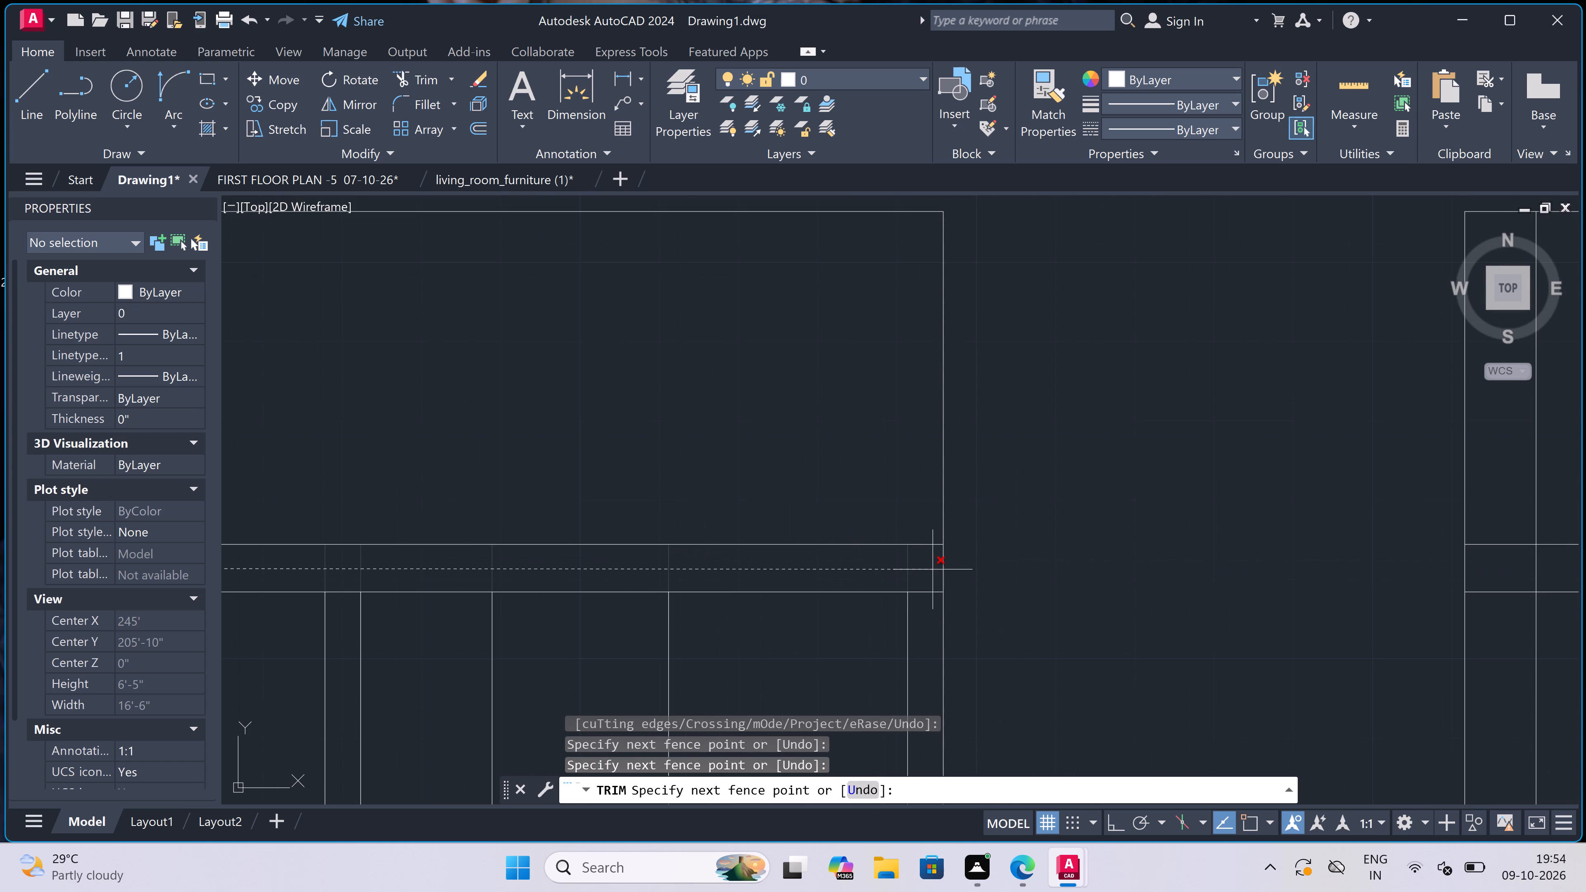
click(932, 569)
scroll(826, 389, down, 4)
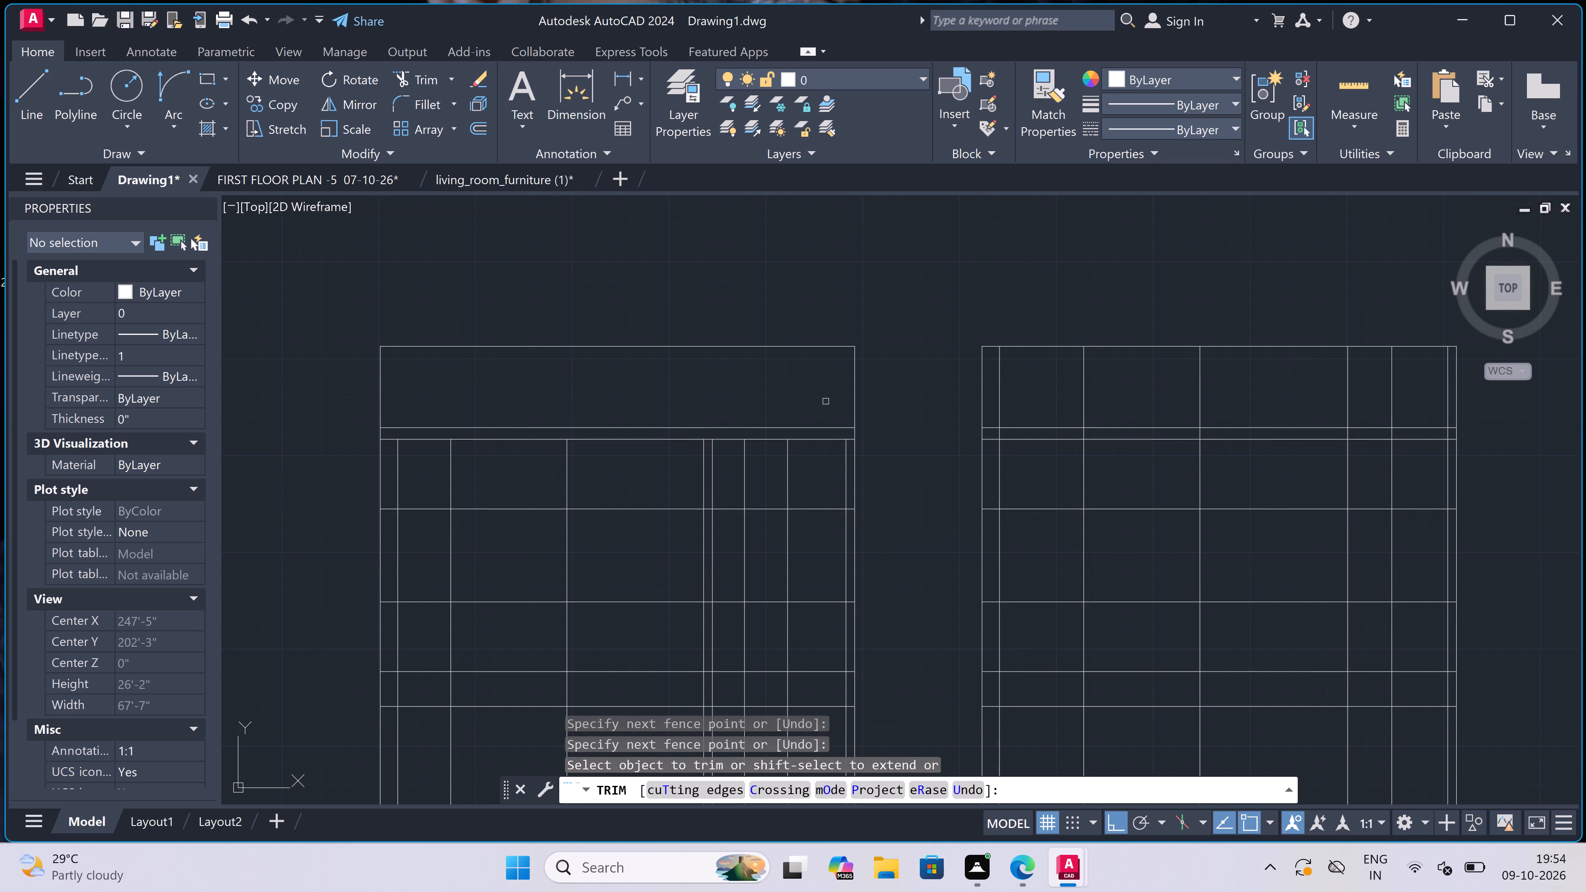
Trim the intermediate vertical lines out of the lowest level band above the third plan.
scroll(799, 436, down, 4)
scroll(793, 494, up, 3)
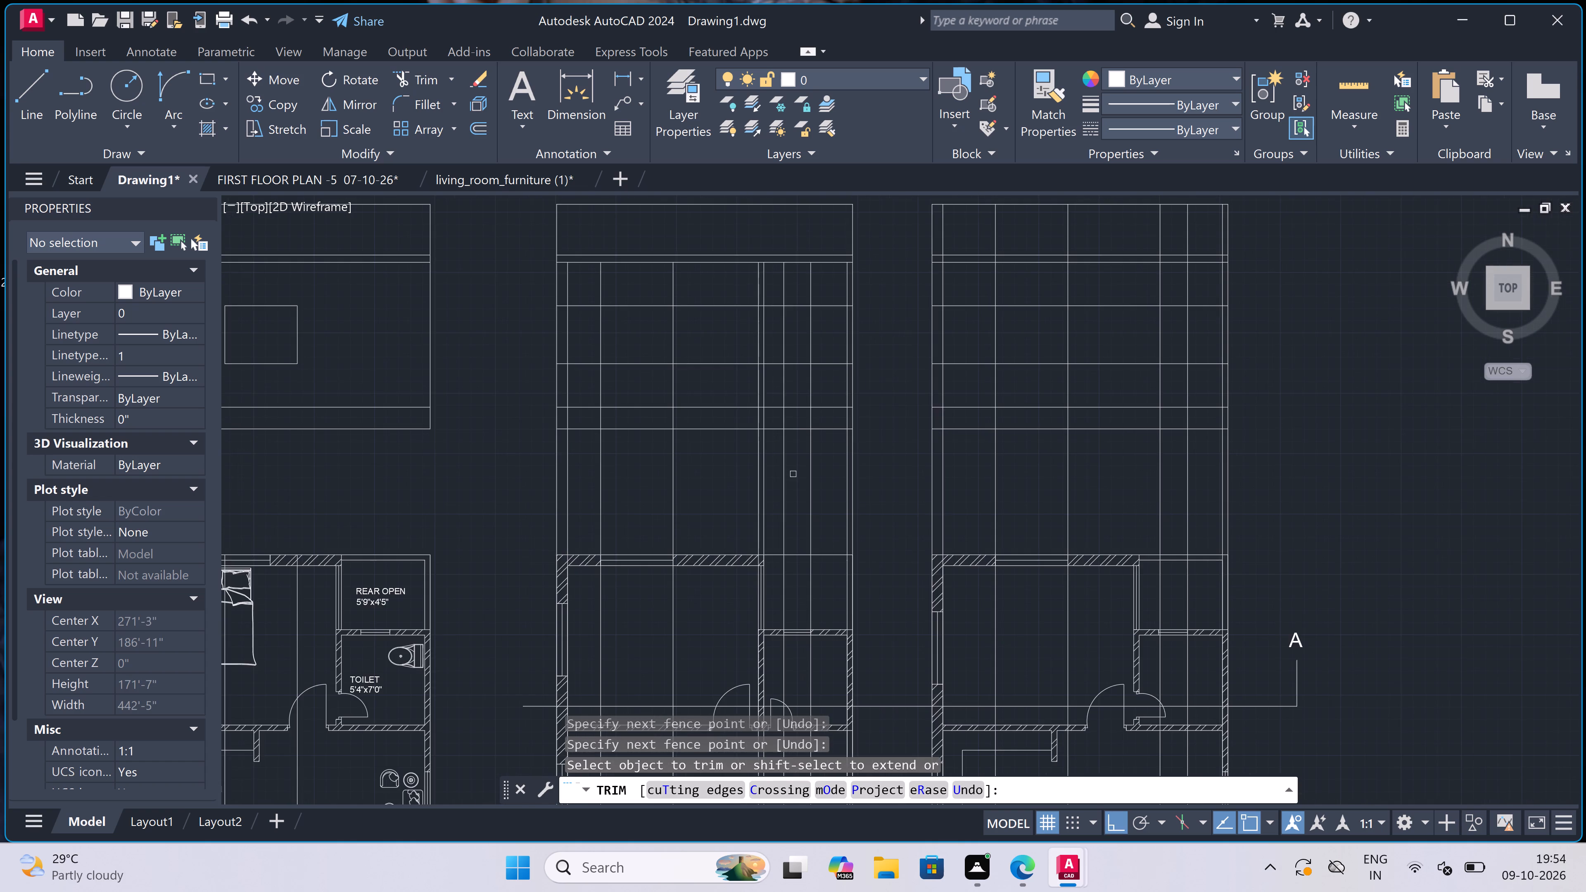
scroll(805, 432, up, 3)
click(985, 363)
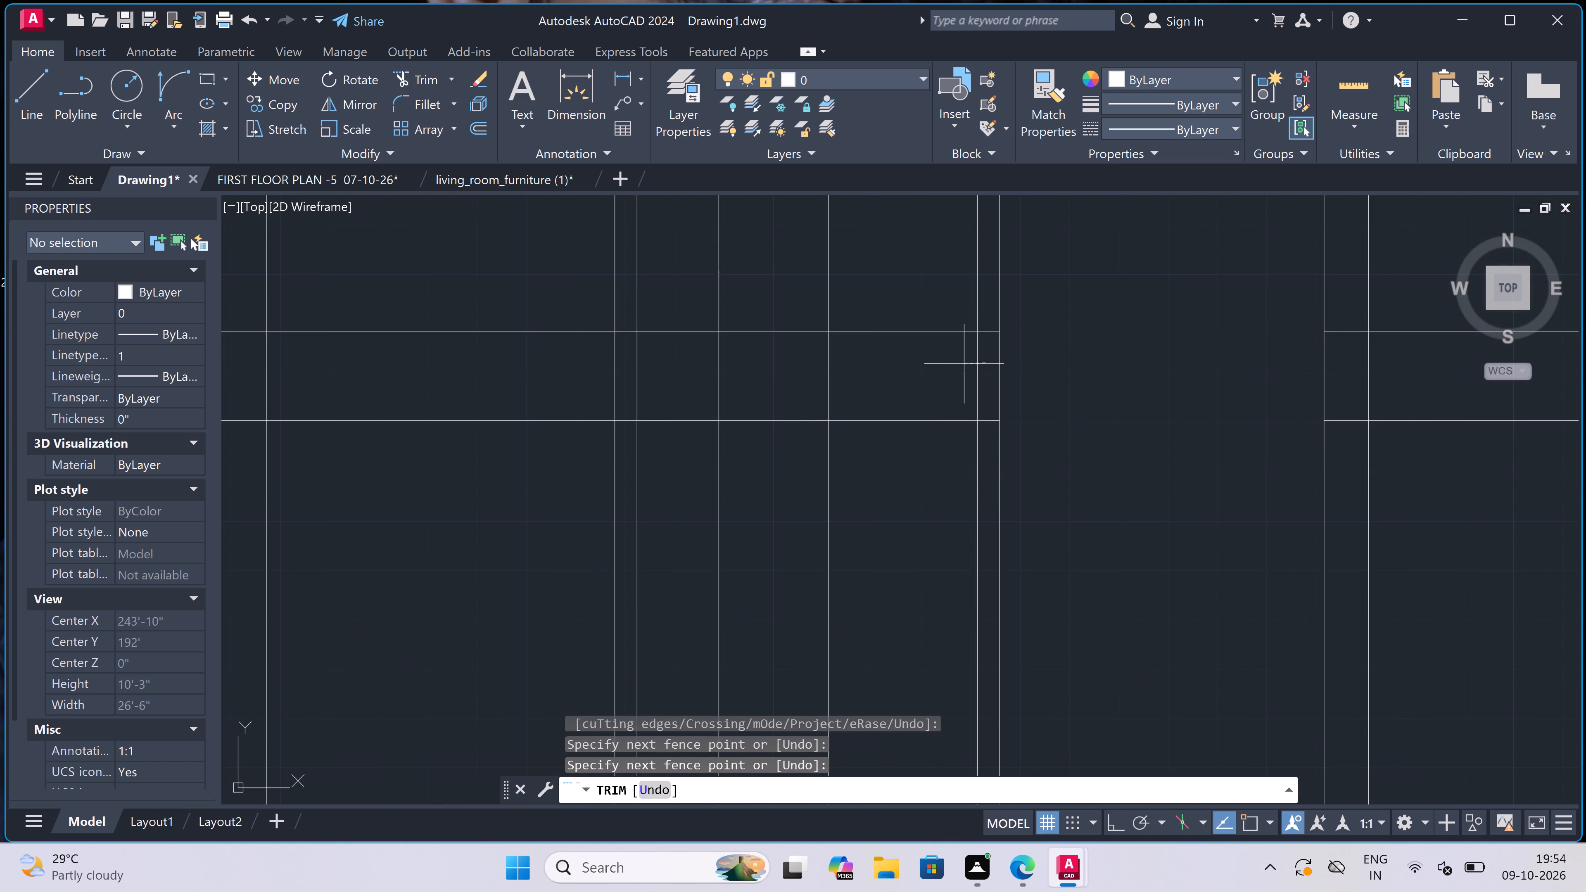
scroll(834, 358, down, 3)
scroll(598, 356, up, 2)
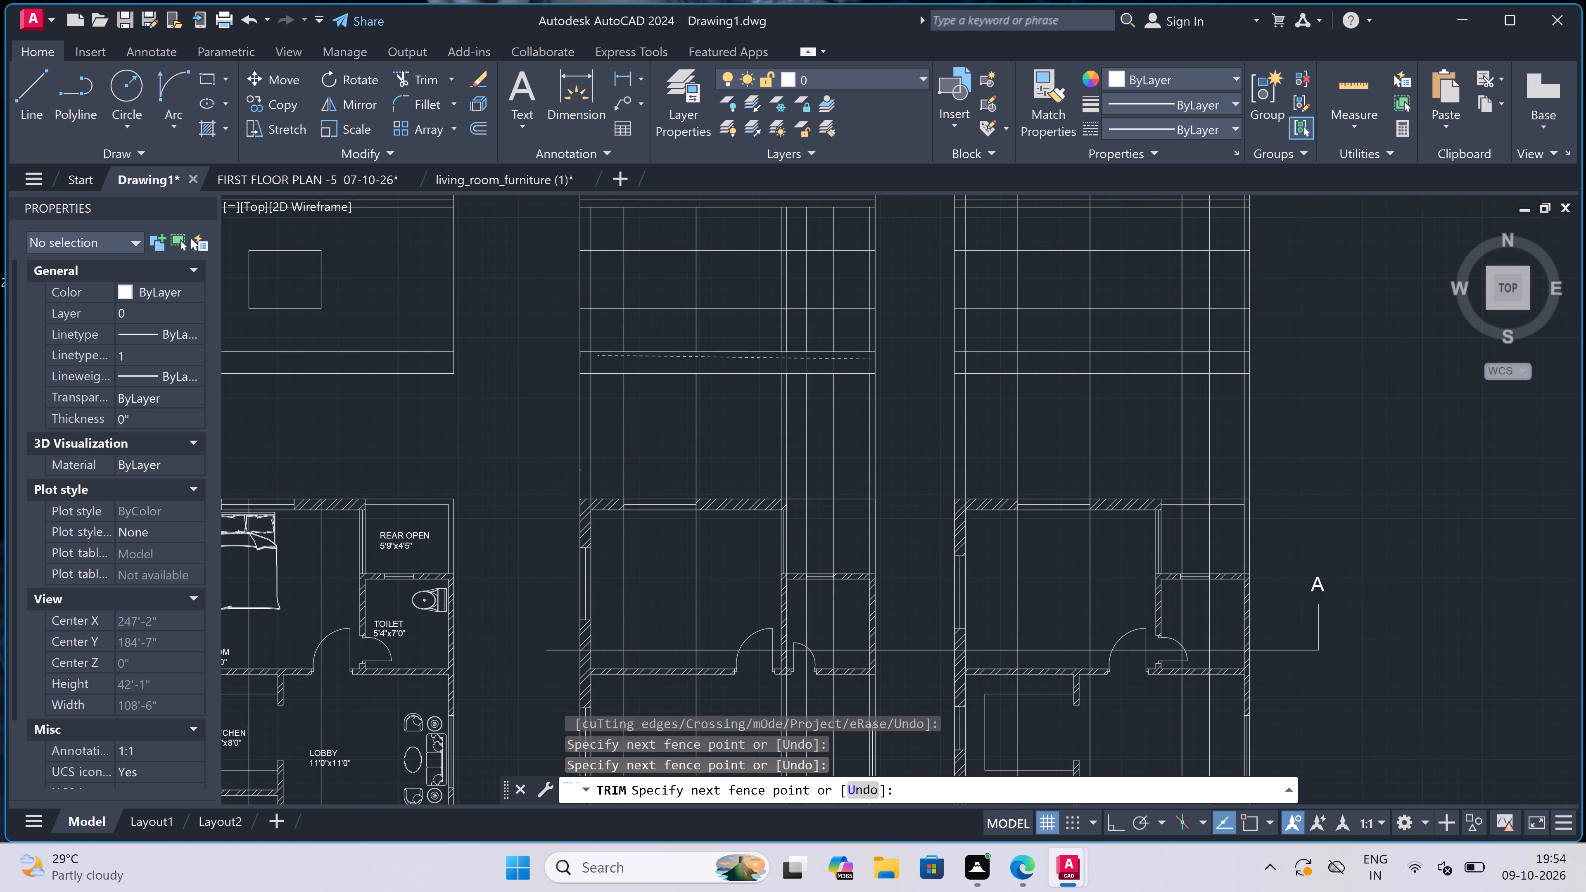
scroll(598, 356, up, 1)
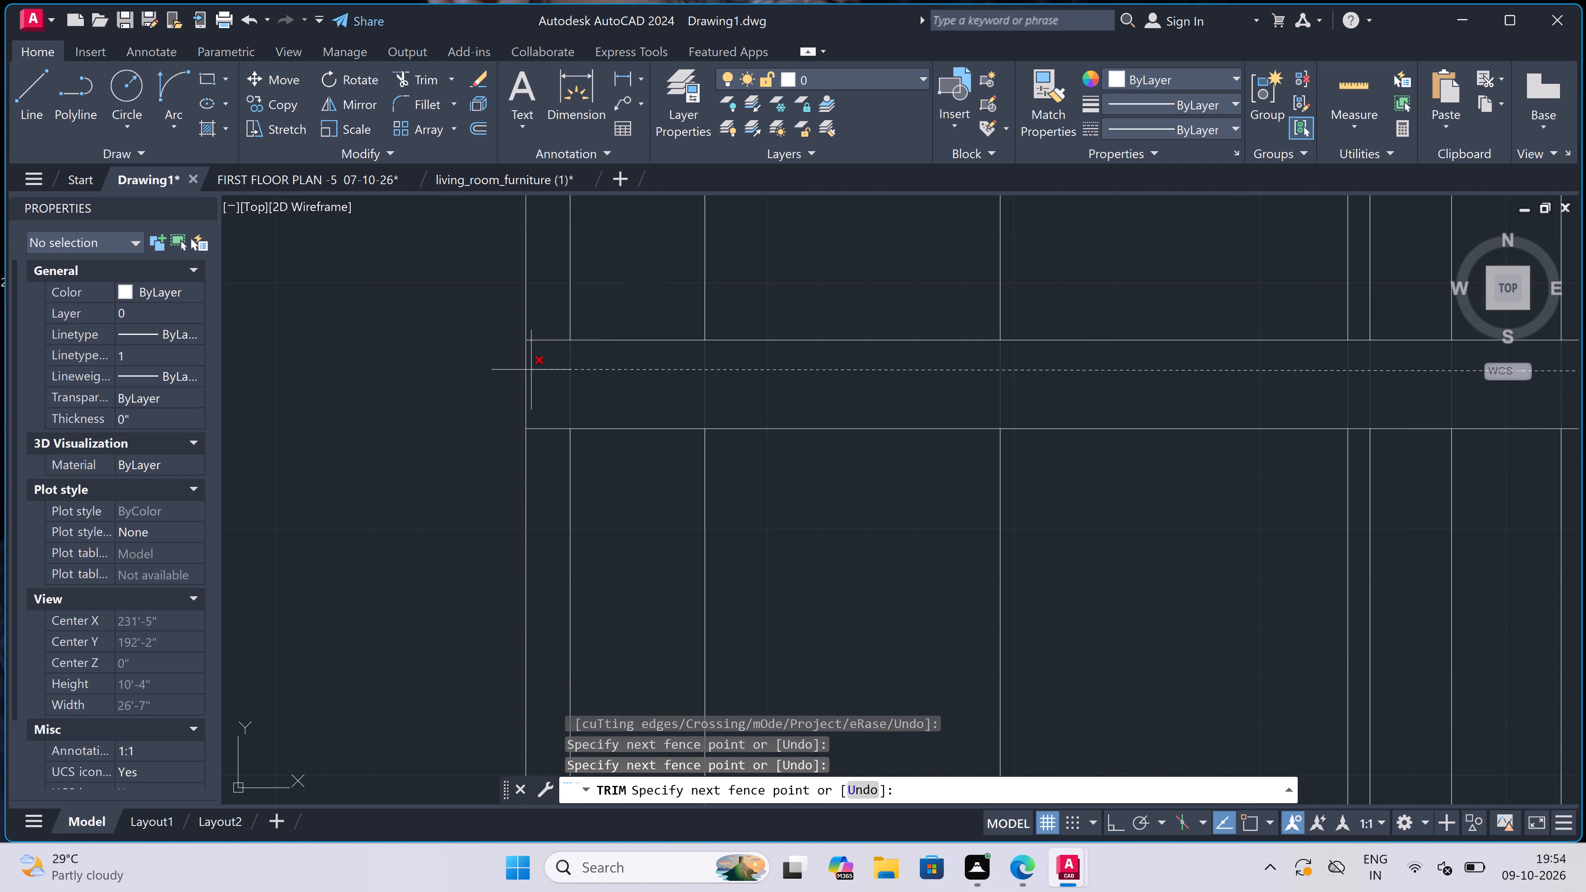
scroll(531, 370, up, 1)
click(532, 370)
scroll(540, 371, down, 5)
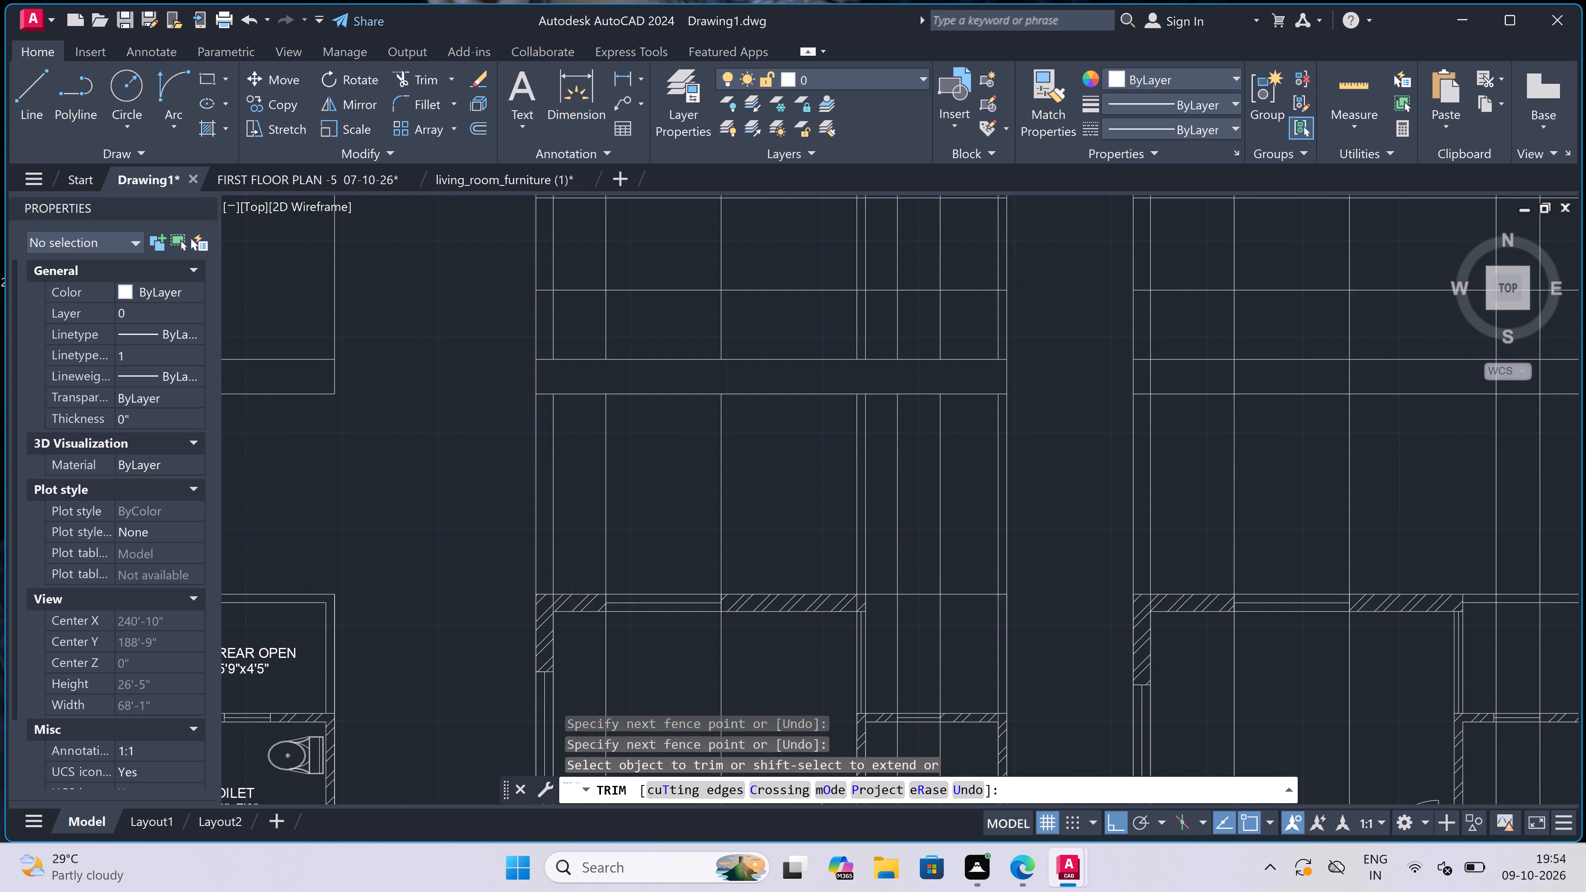
Trim the two window level lines out of the left outer wall thickness in the view above the third plan.
scroll(552, 301, up, 4)
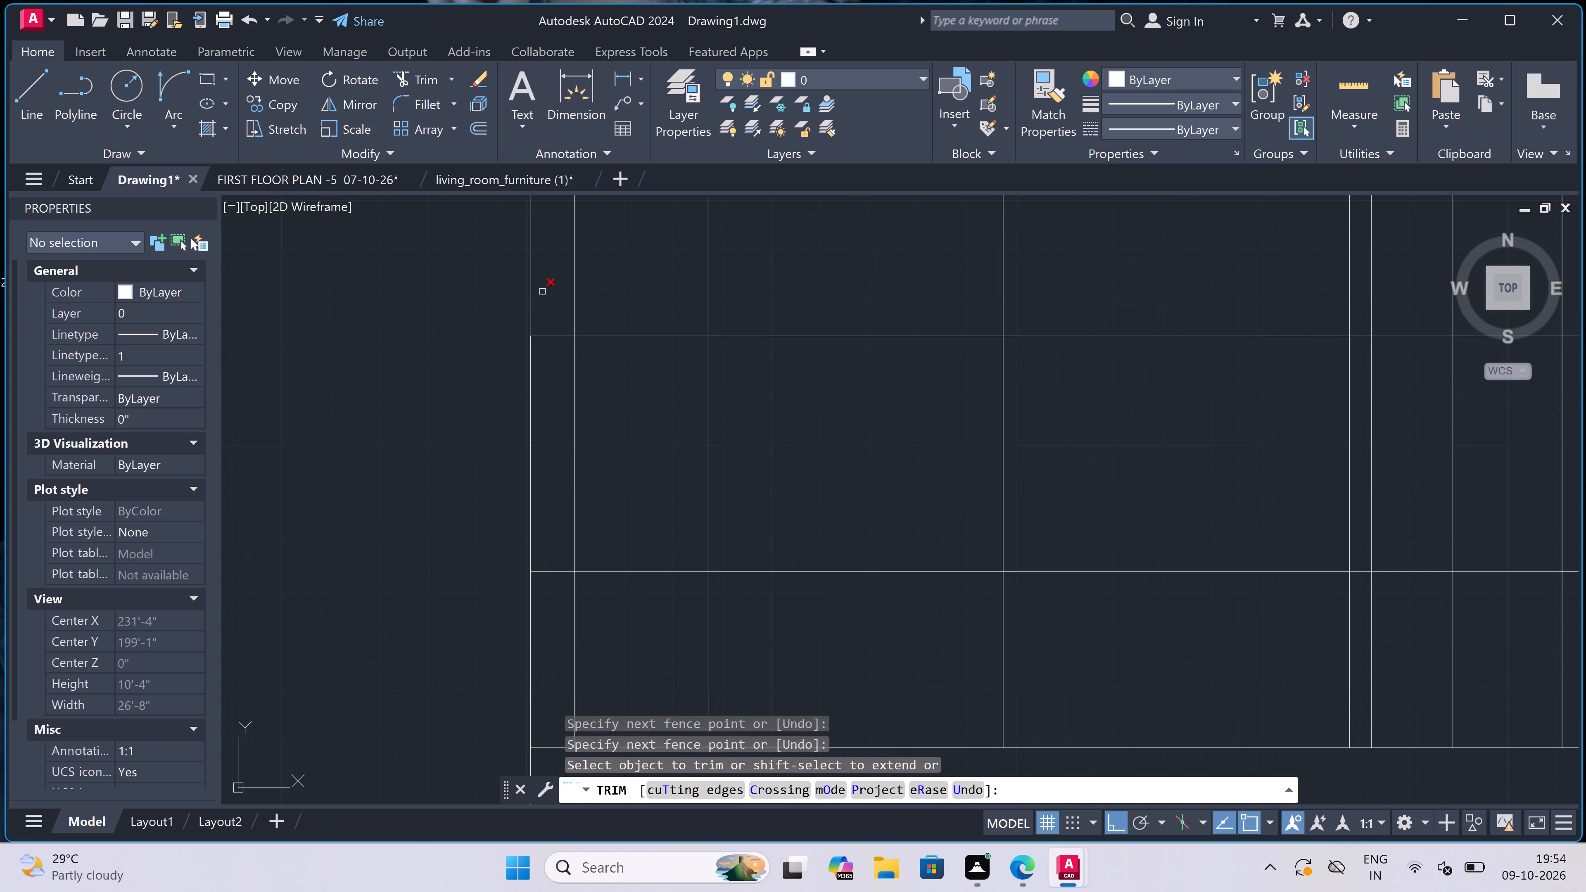
click(551, 288)
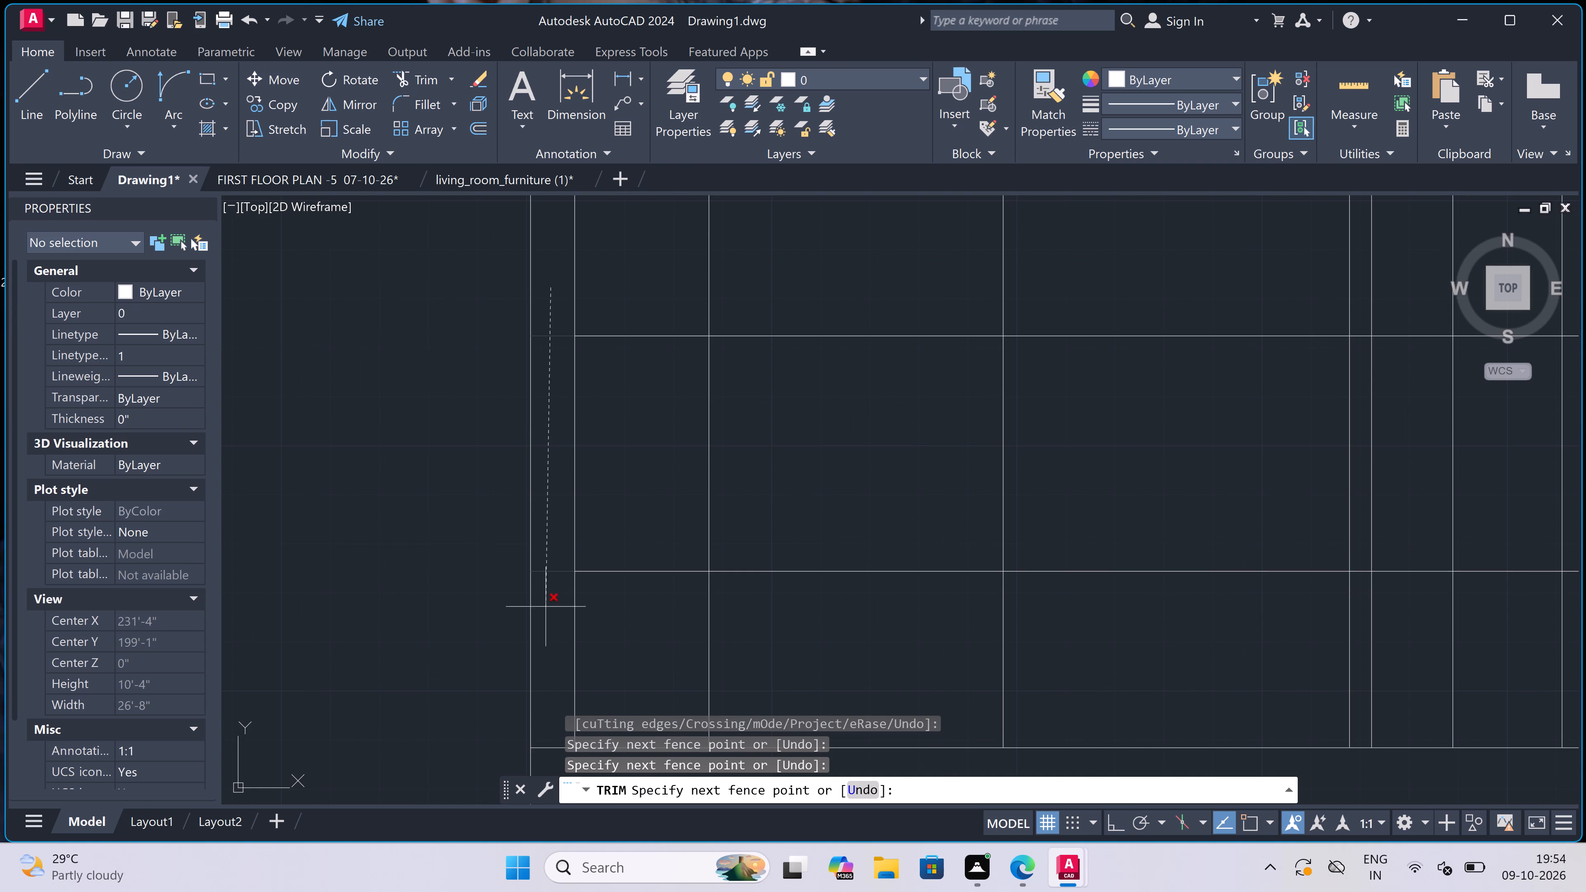
click(546, 607)
Trim the level and vertical lines around the wide window above the third plan, leaving a closed rectangular outline.
scroll(615, 351, down, 5)
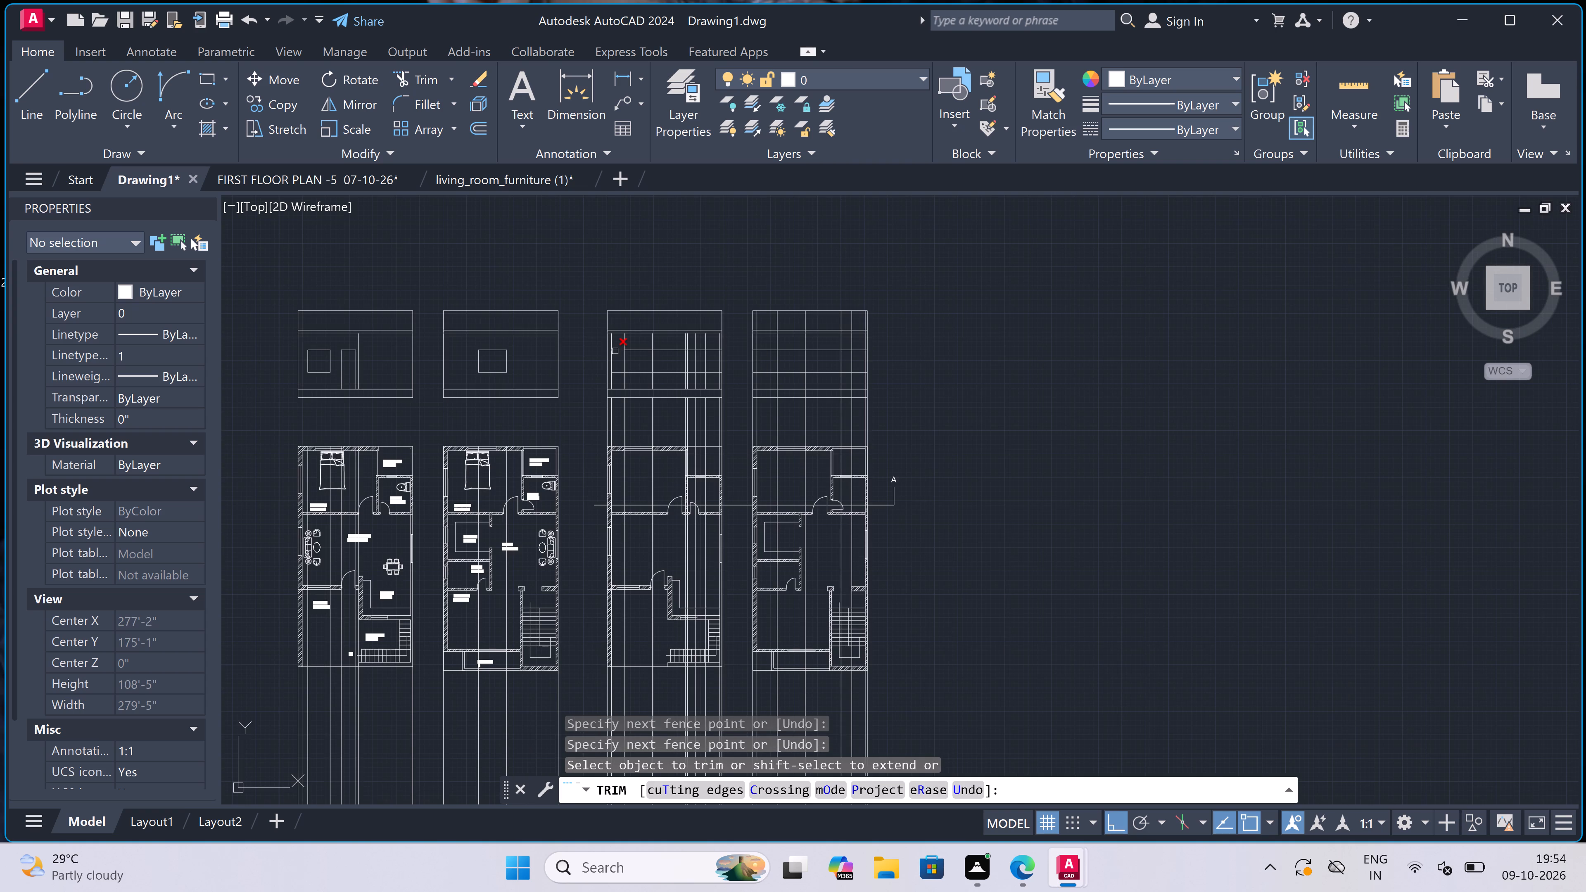
scroll(616, 351, up, 4)
click(632, 320)
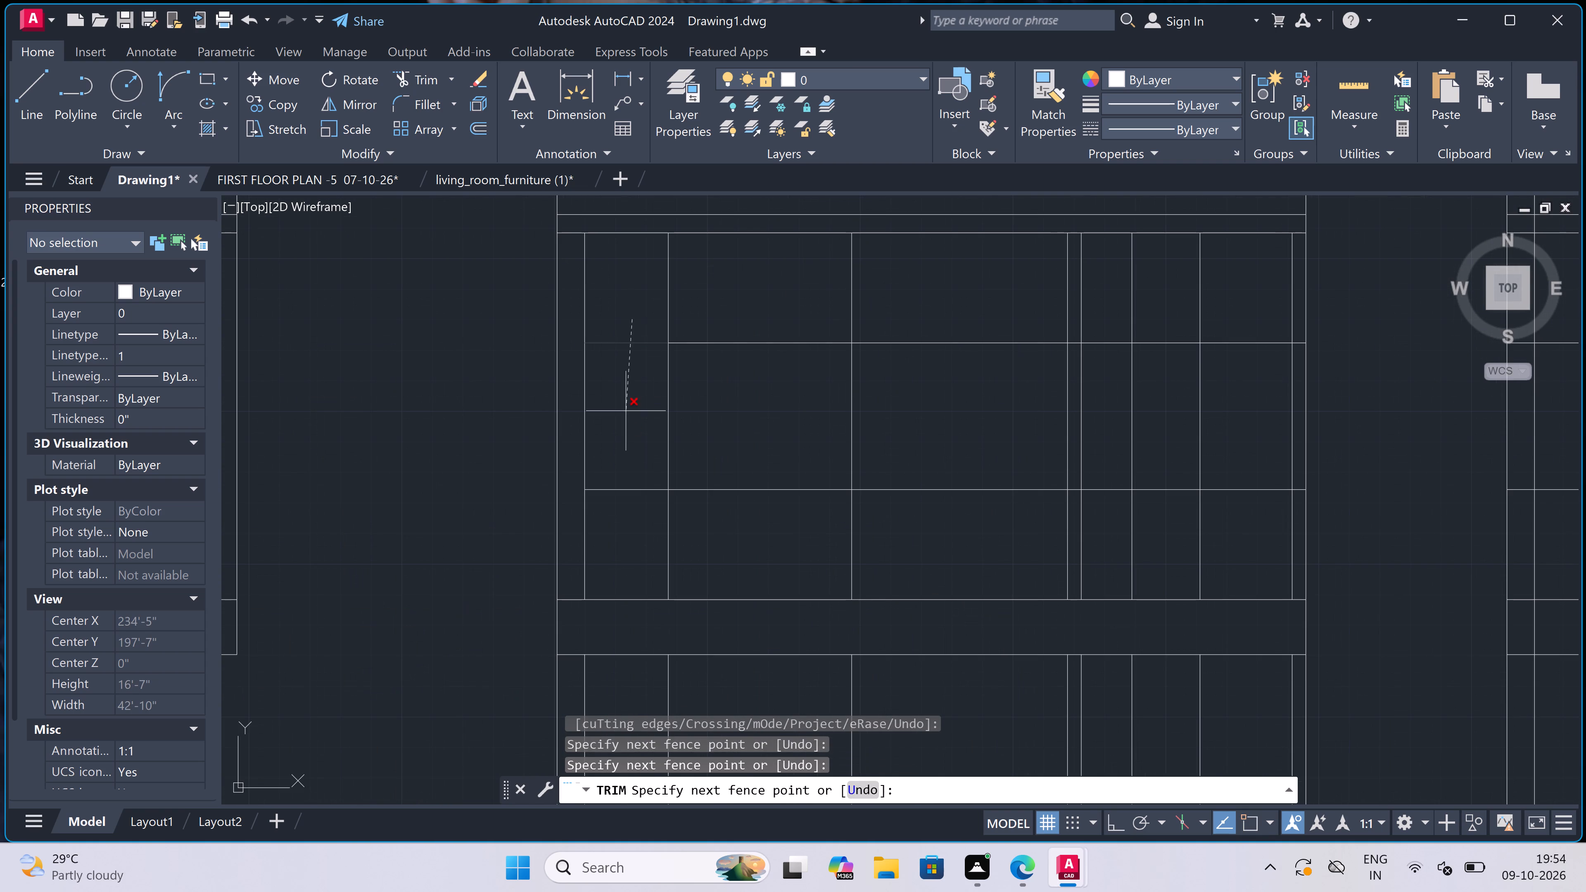
click(615, 517)
click(632, 539)
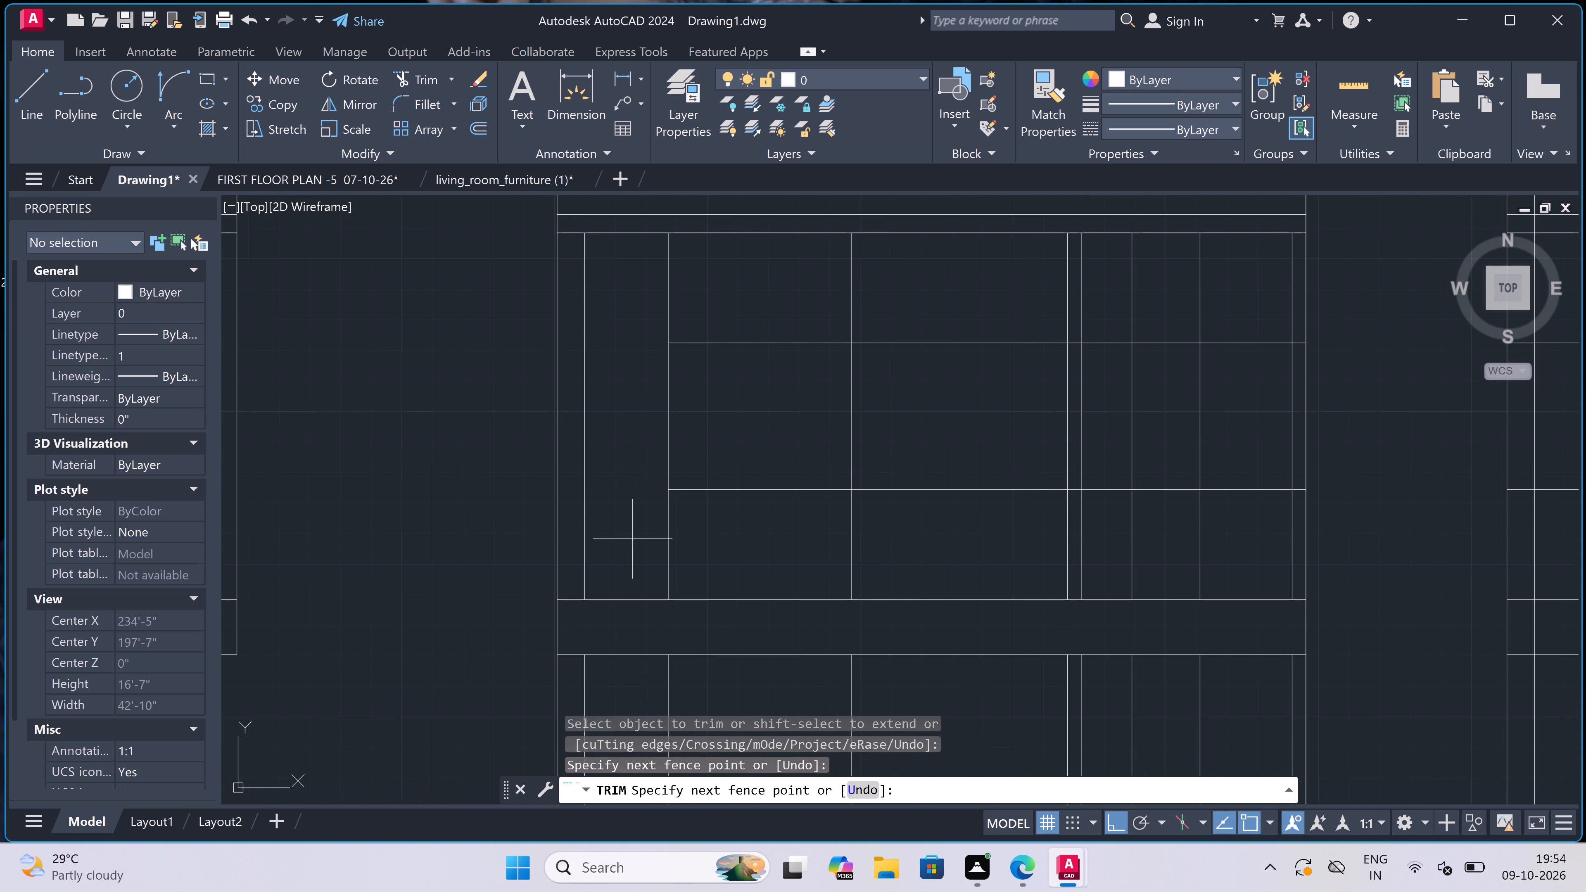
click(897, 538)
click(923, 518)
click(928, 317)
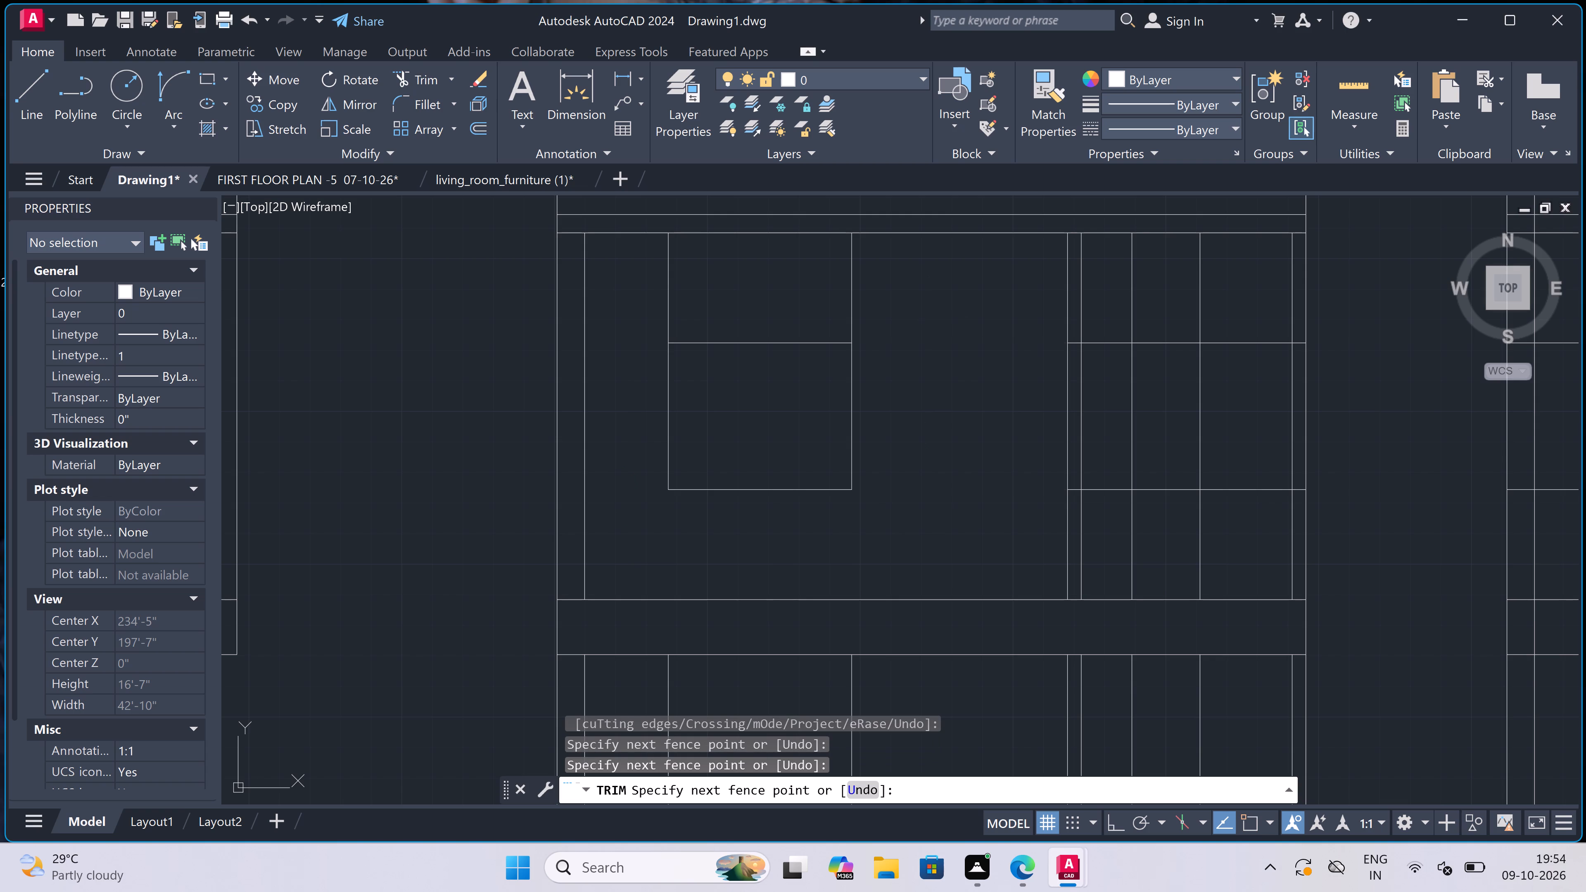
click(912, 294)
click(655, 284)
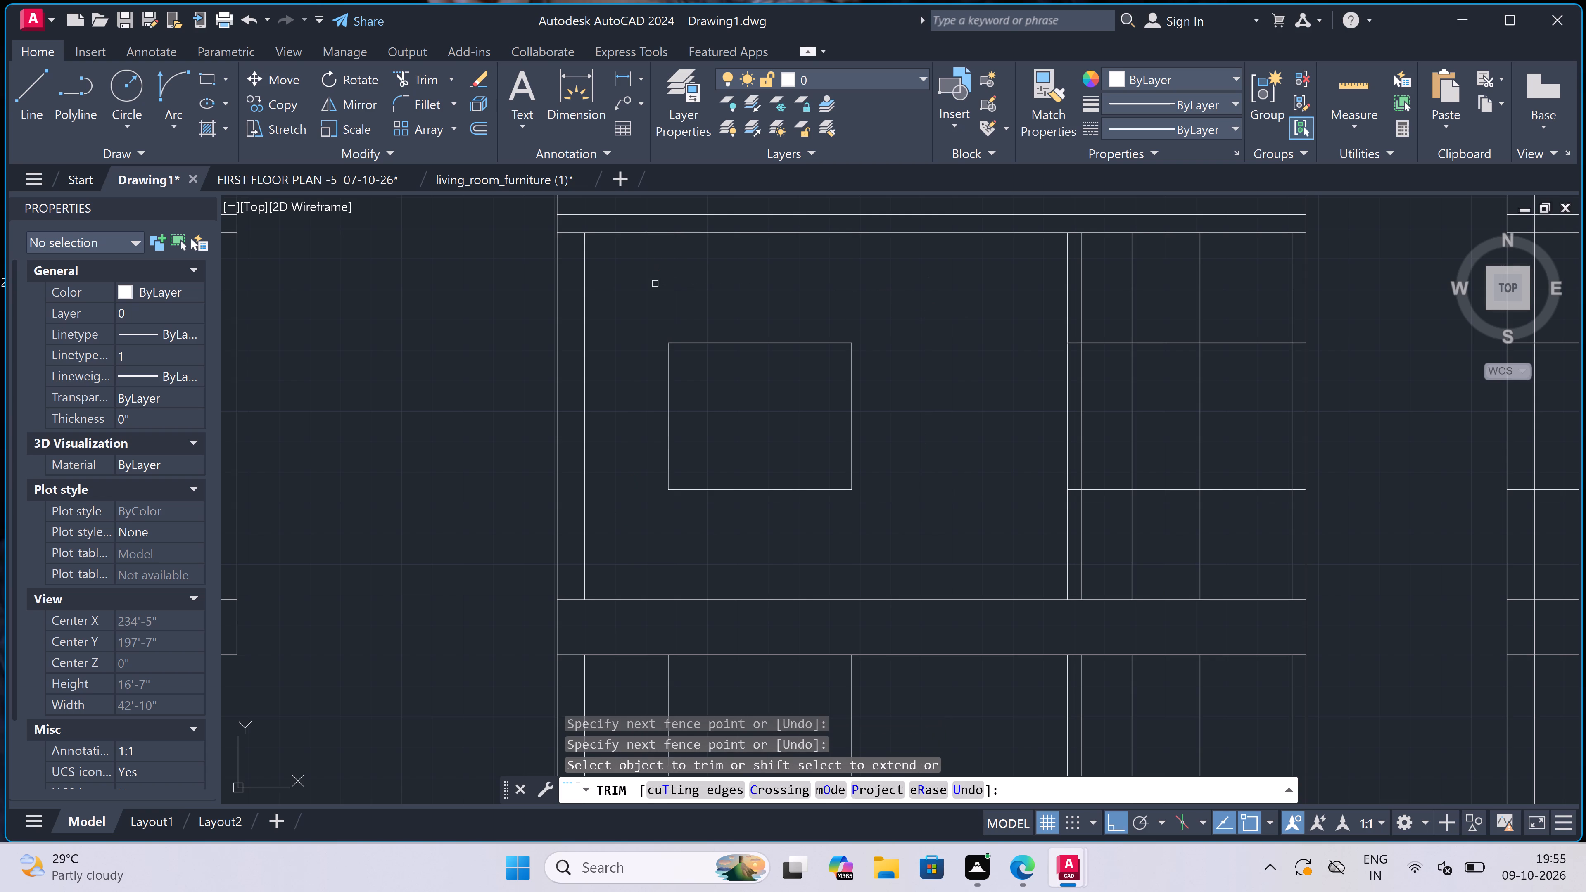
Trim the two window level lines out of the interior wall thickness in the view above the third plan.
scroll(655, 284, down, 2)
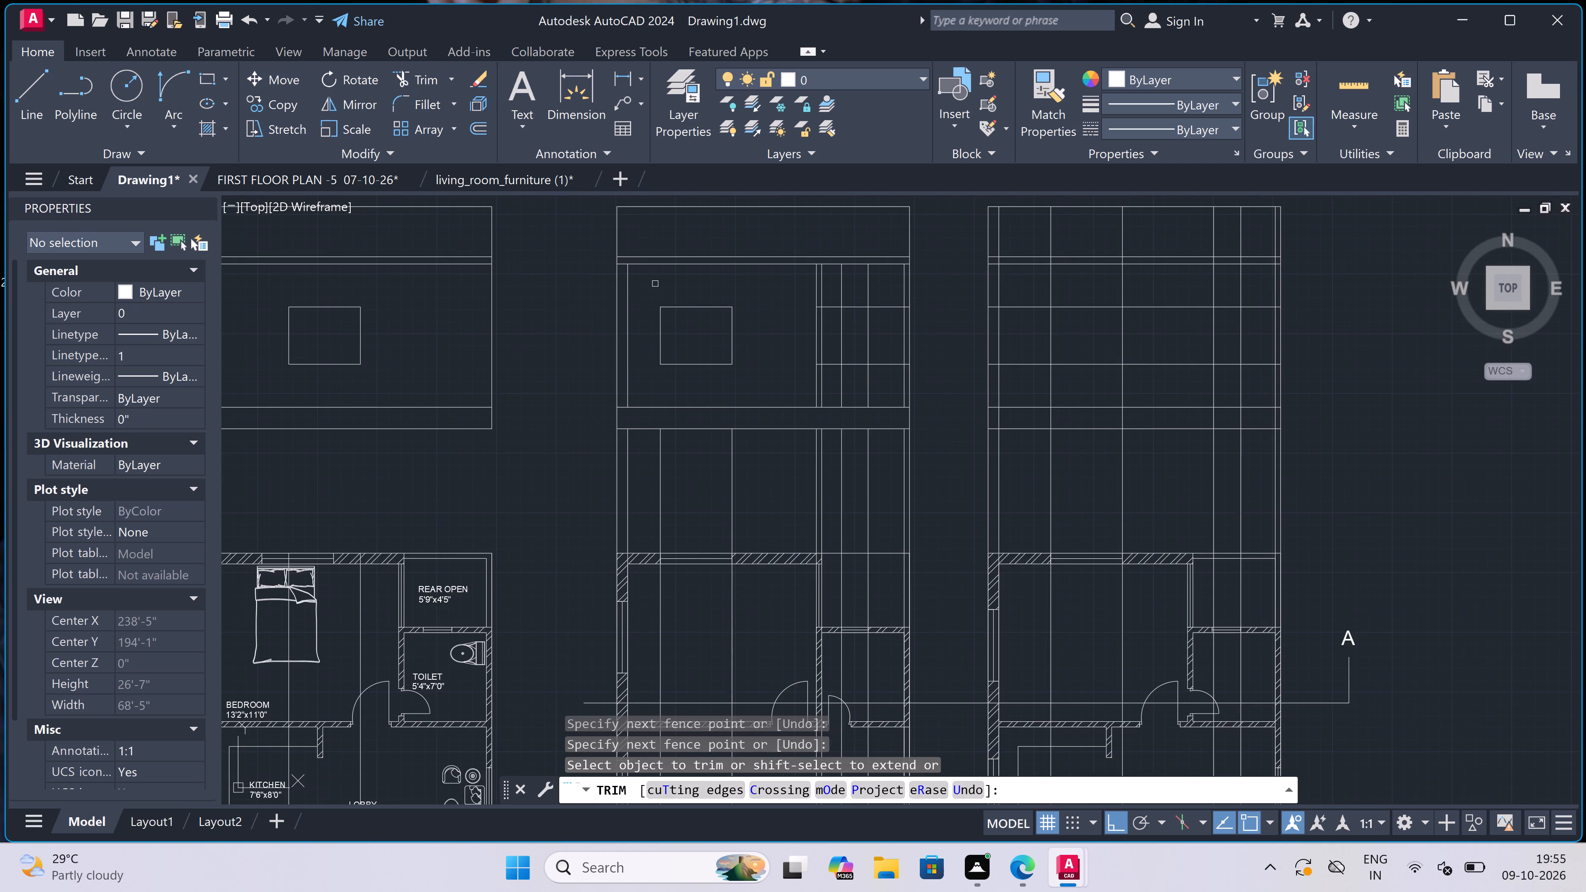
scroll(655, 284, down, 2)
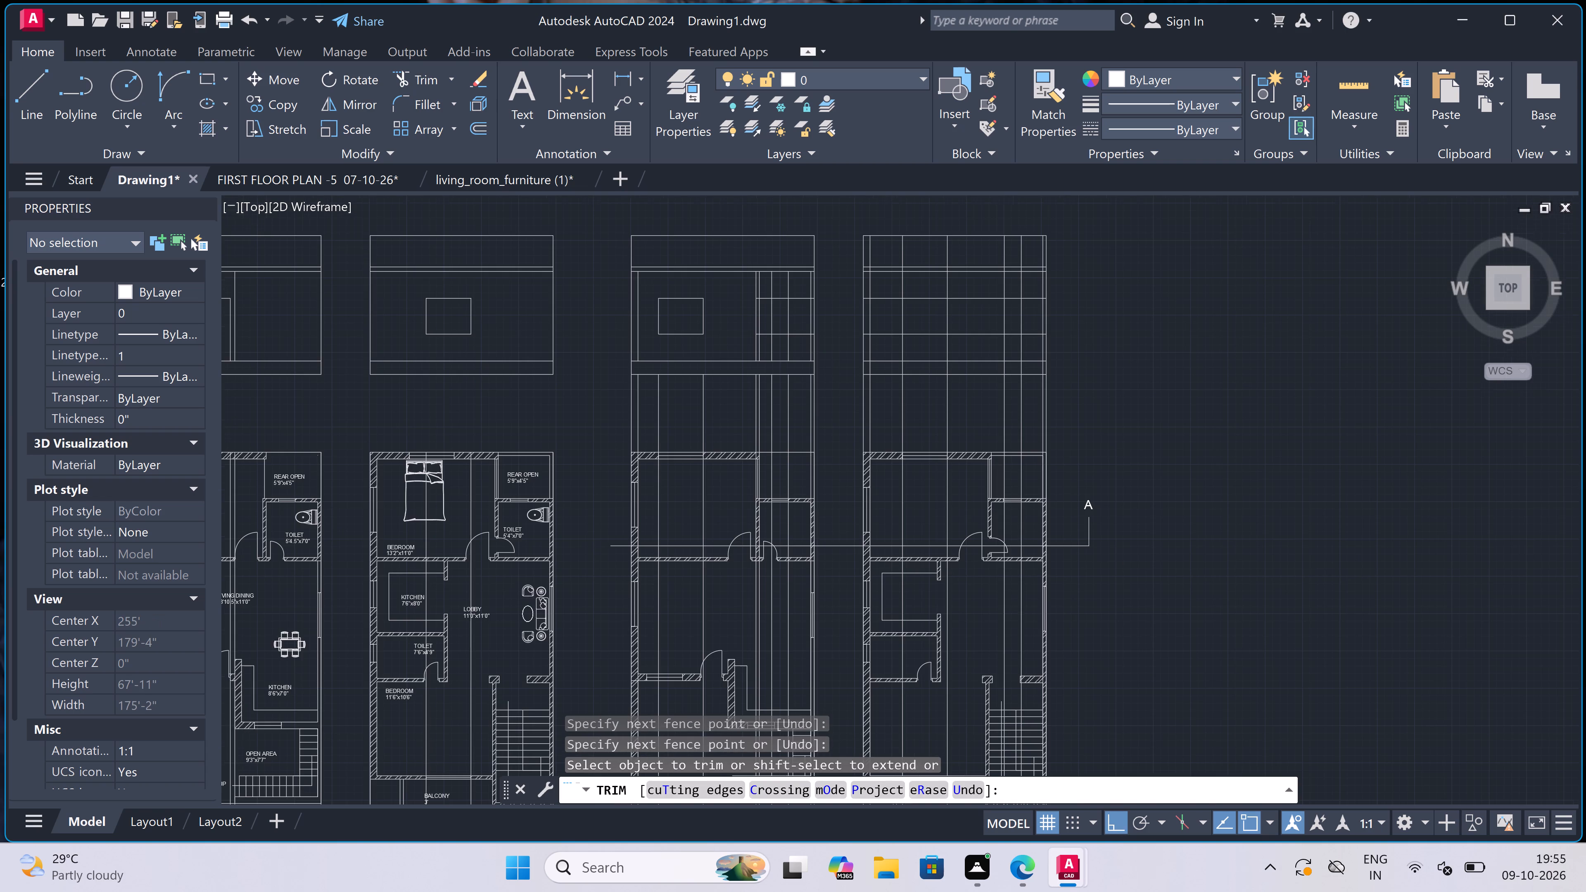
scroll(655, 284, down, 1)
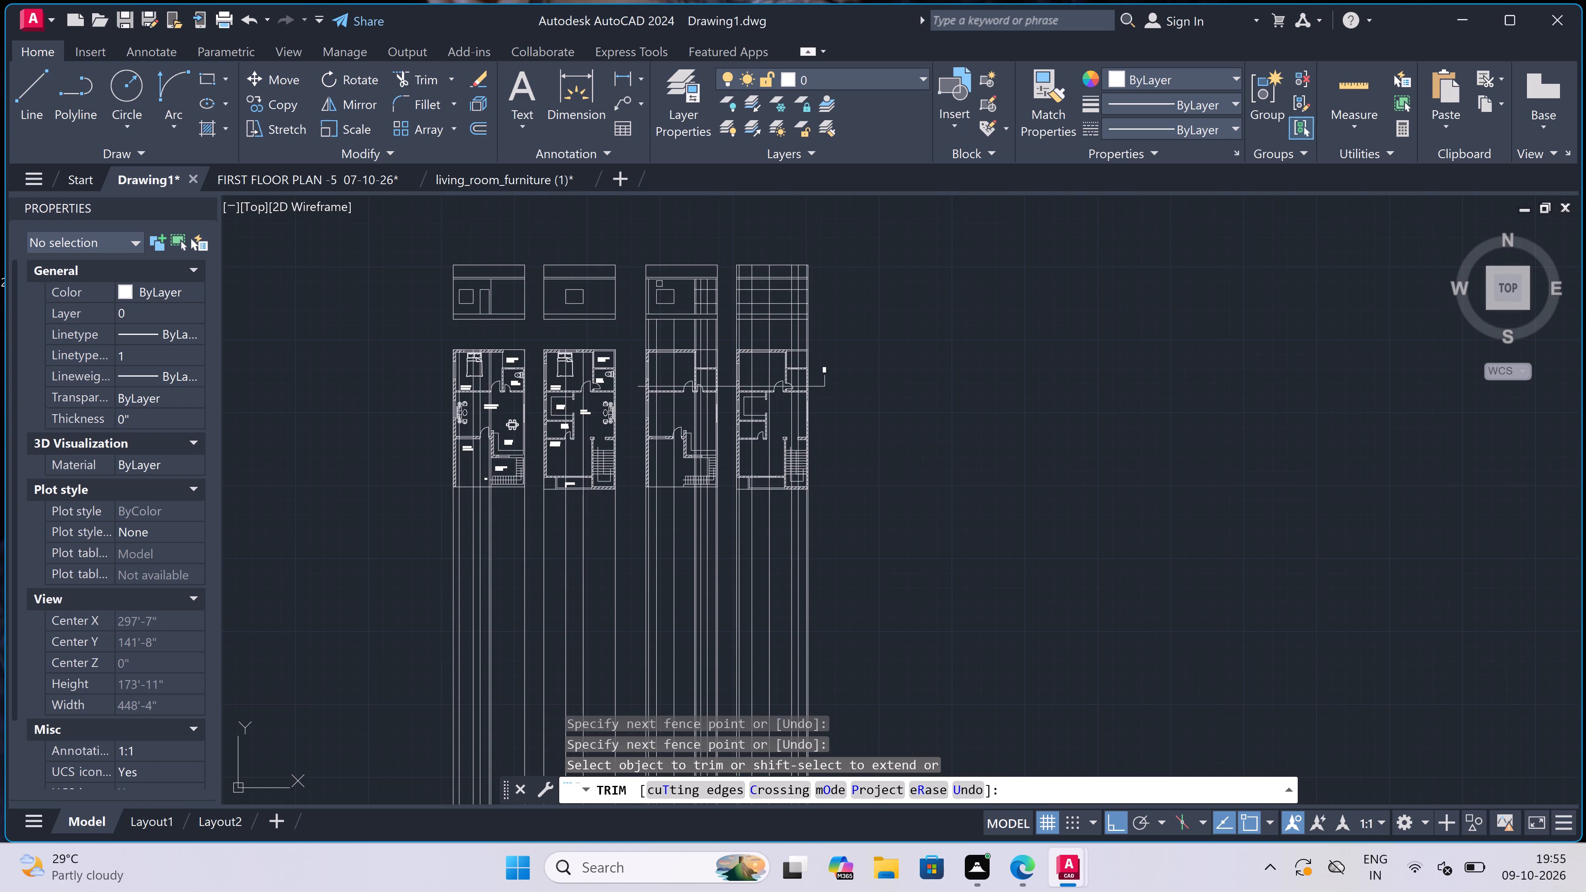
scroll(676, 282, up, 2)
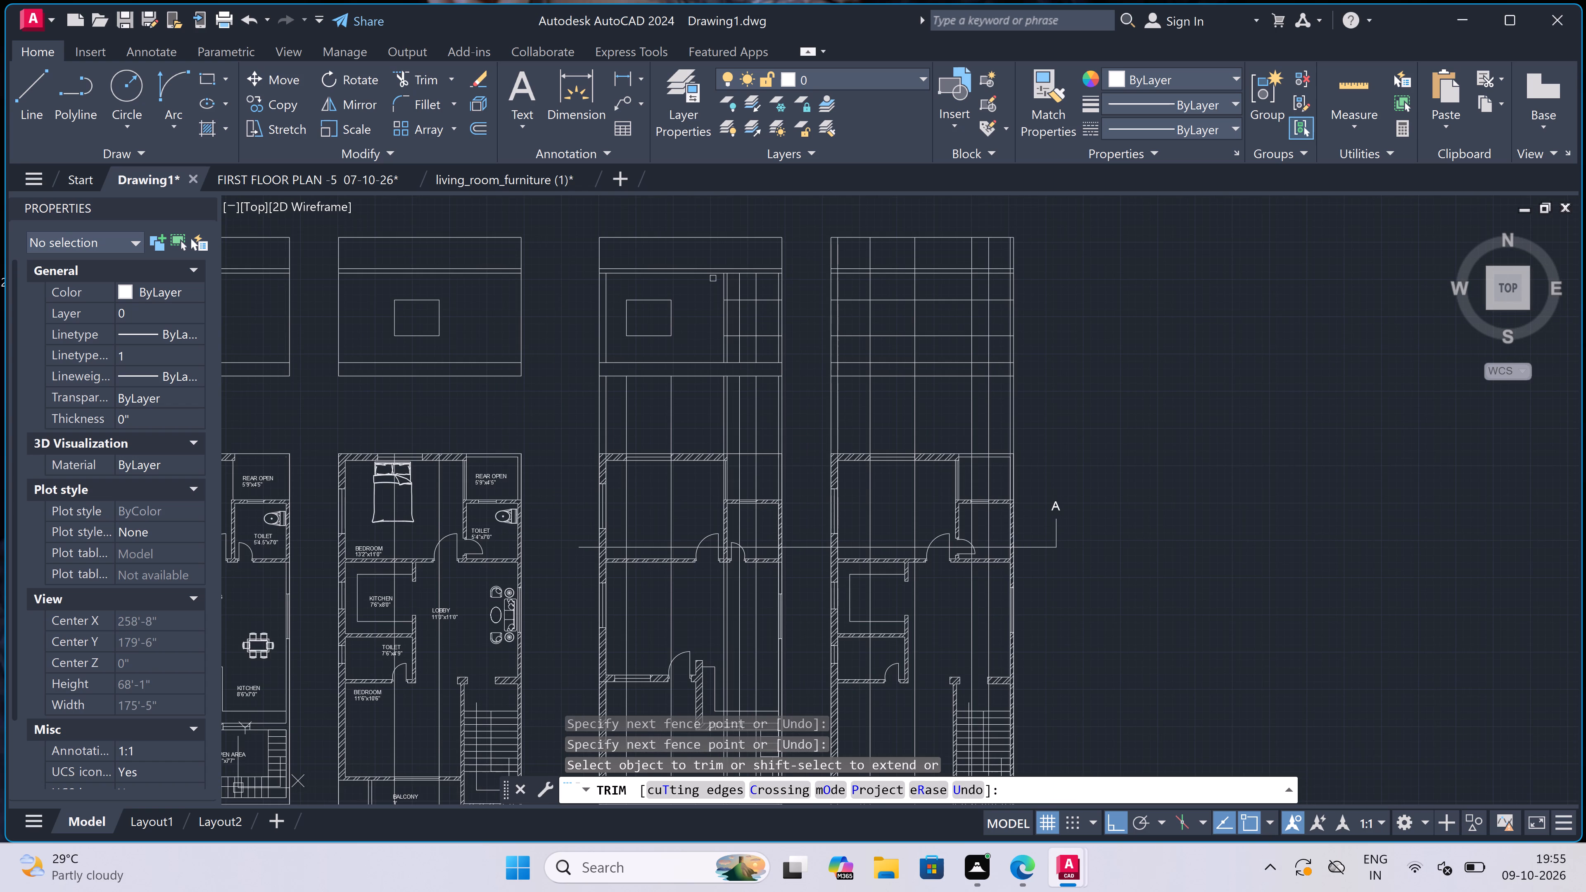
scroll(713, 278, up, 2)
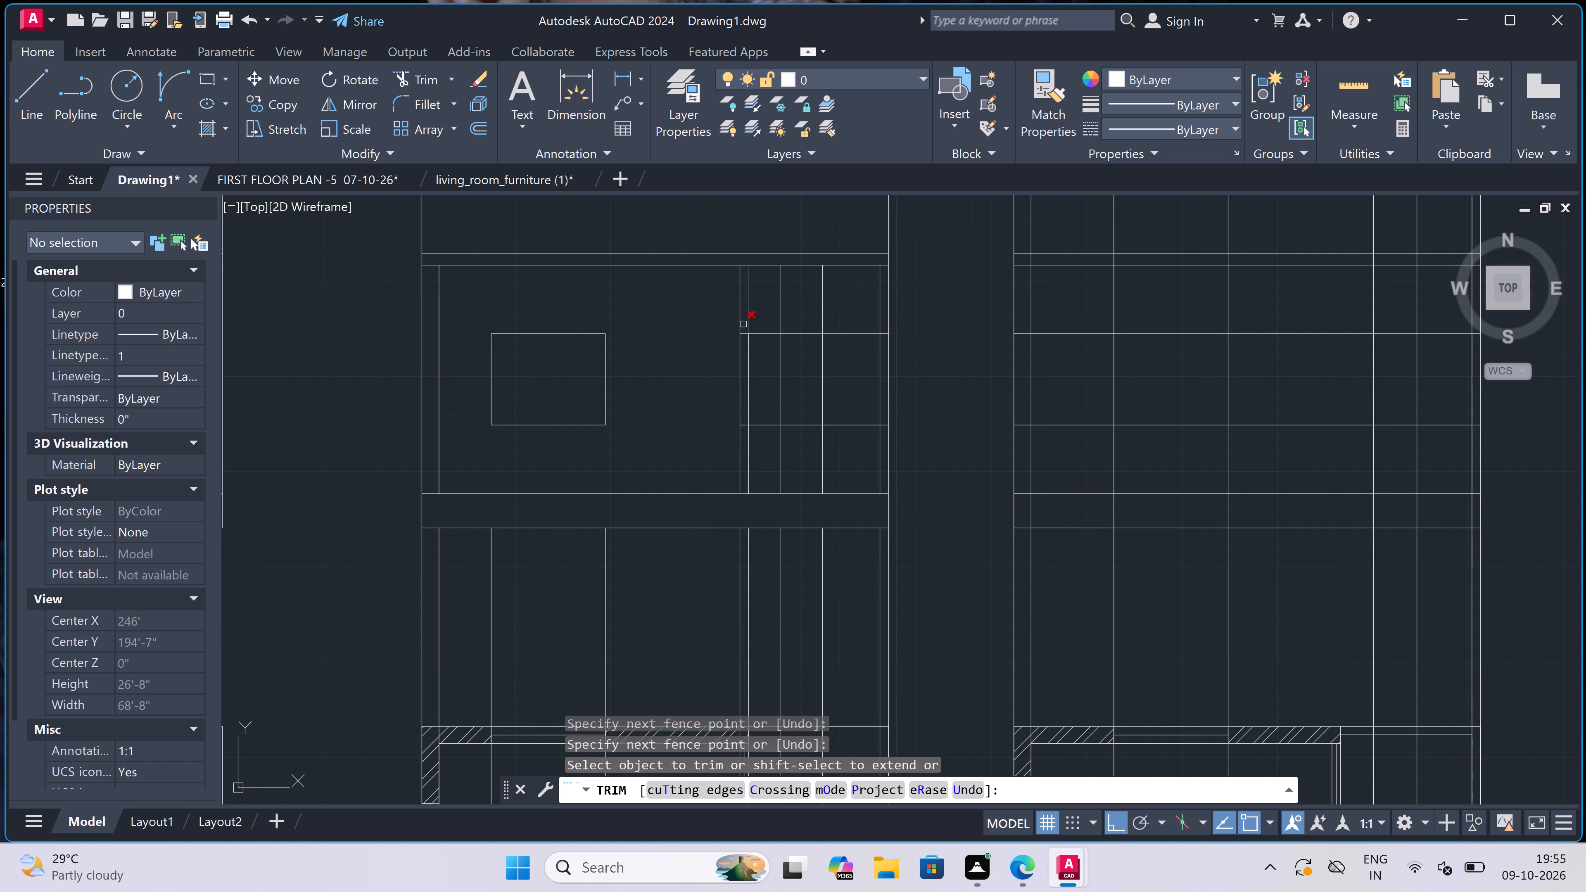
scroll(741, 329, up, 3)
click(753, 308)
scroll(755, 392, down, 2)
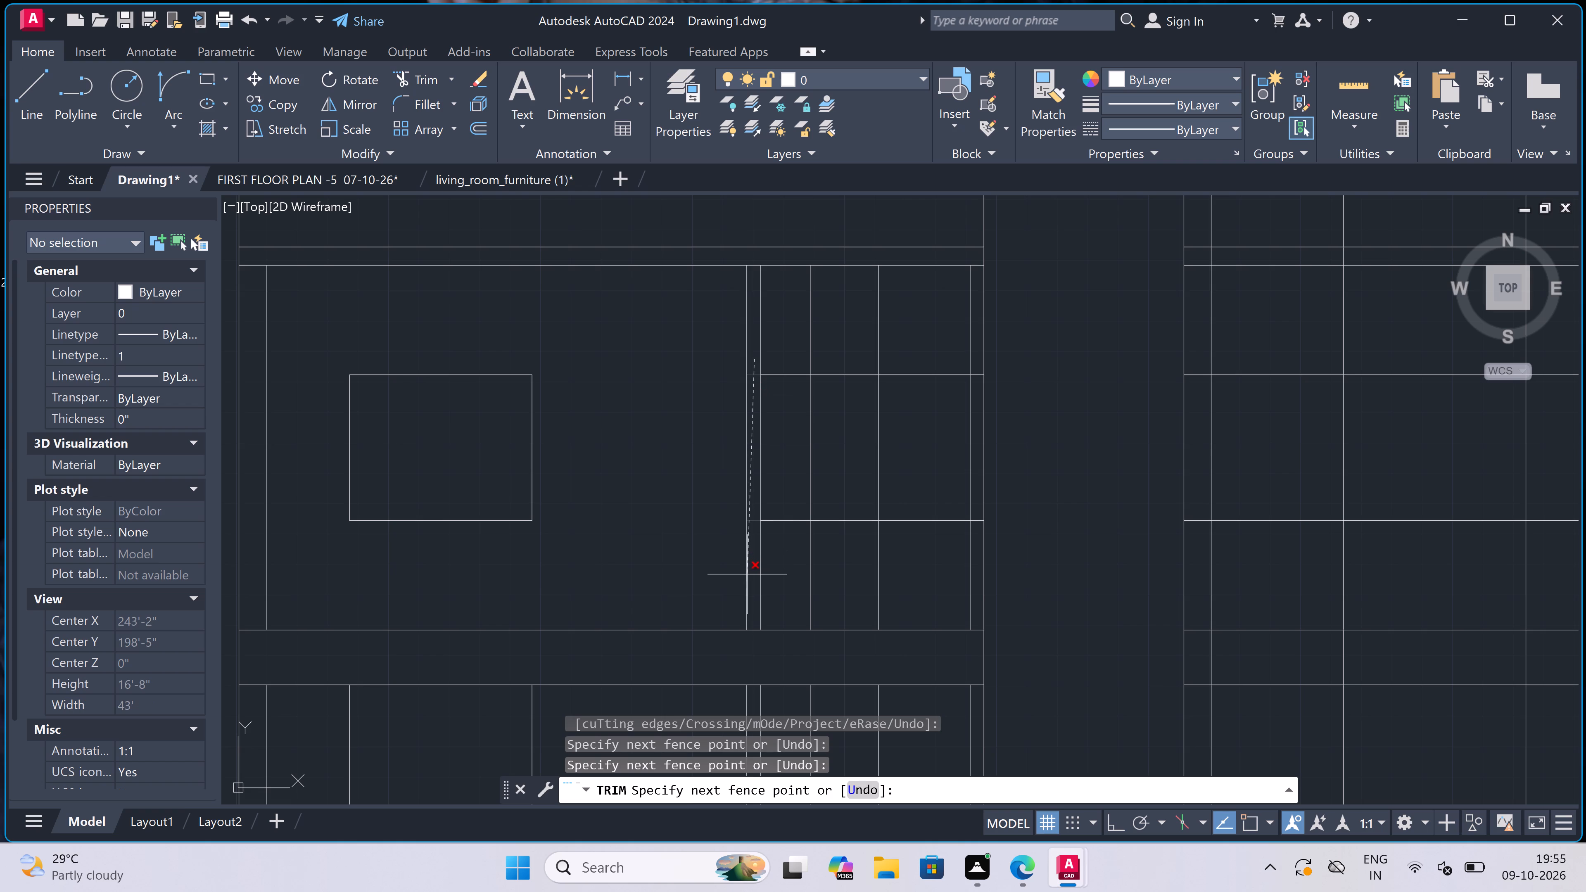
scroll(747, 574, up, 2)
click(761, 559)
scroll(634, 492, down, 2)
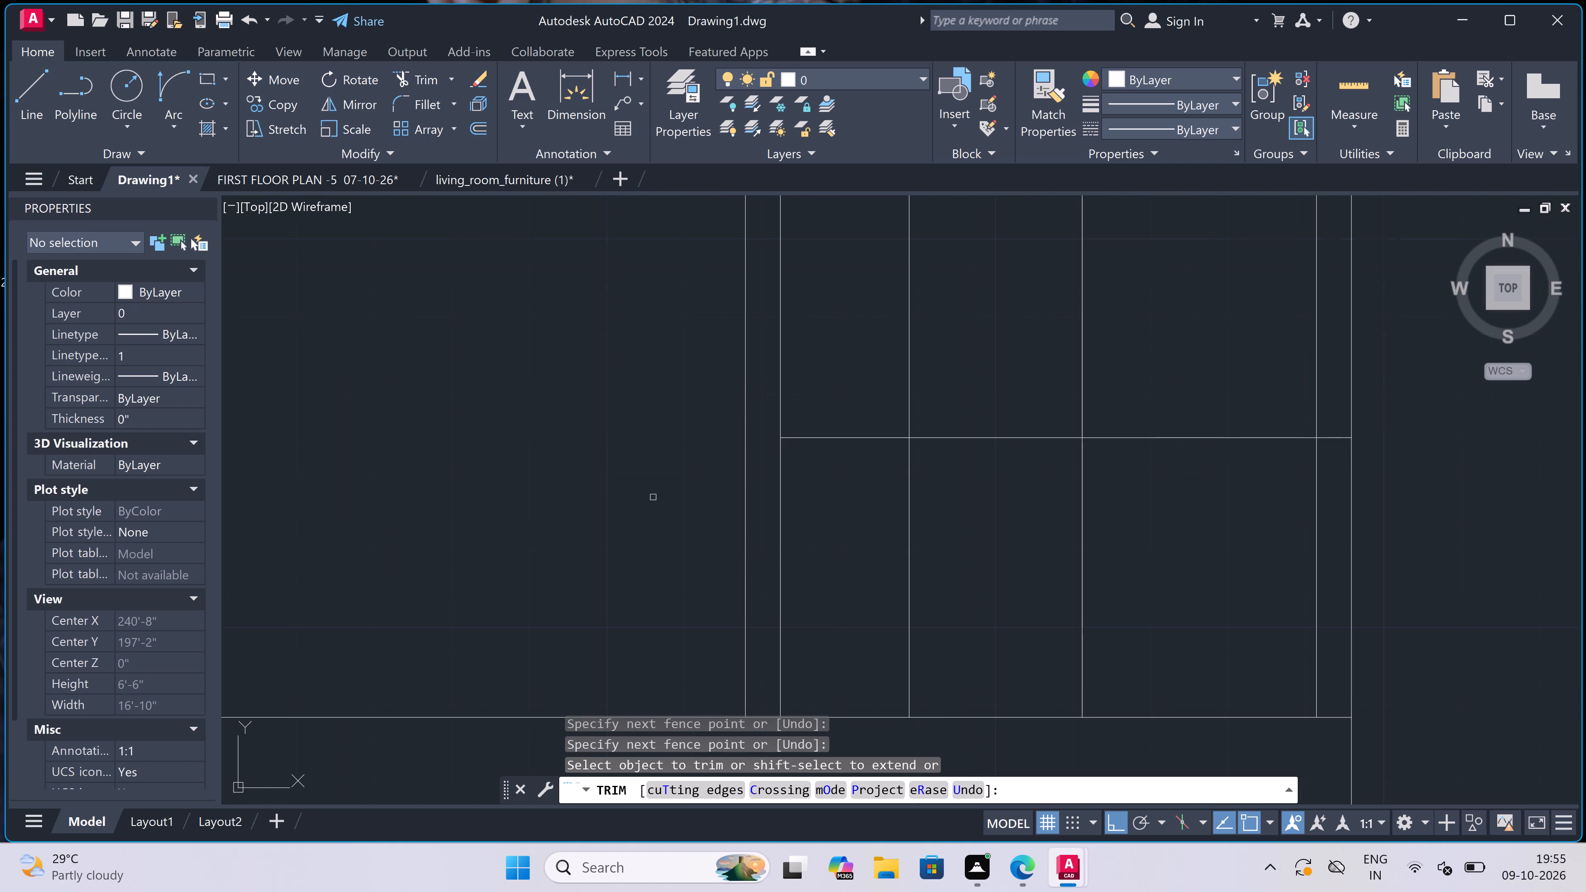
Trim the two window level lines out of the right outer wall thickness in the view above the third plan.
scroll(634, 492, down, 1)
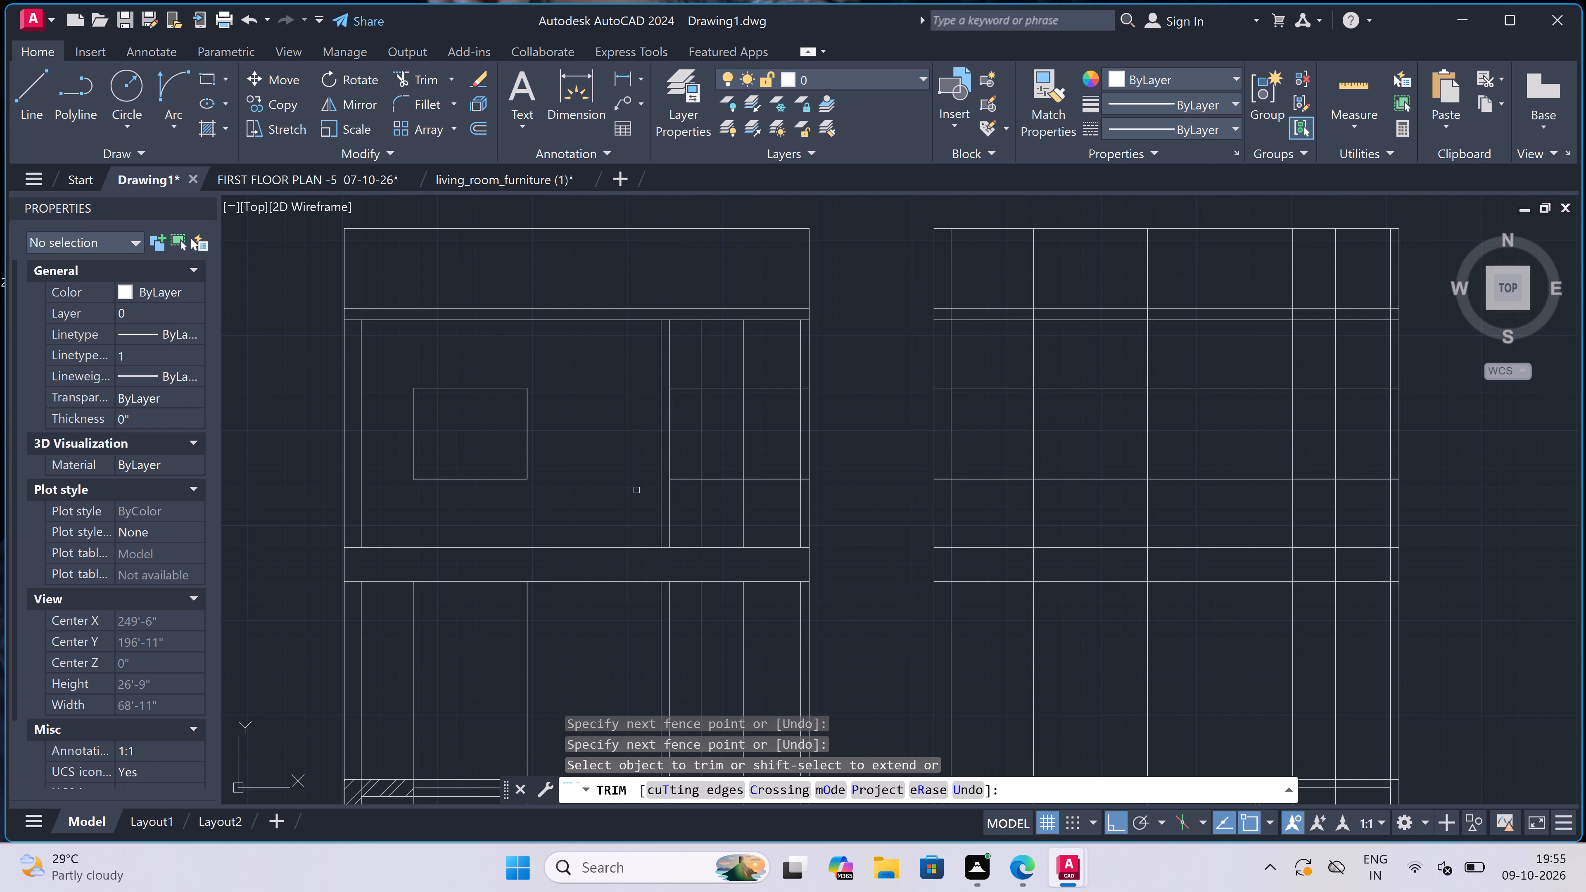
scroll(659, 479, down, 2)
scroll(683, 460, up, 3)
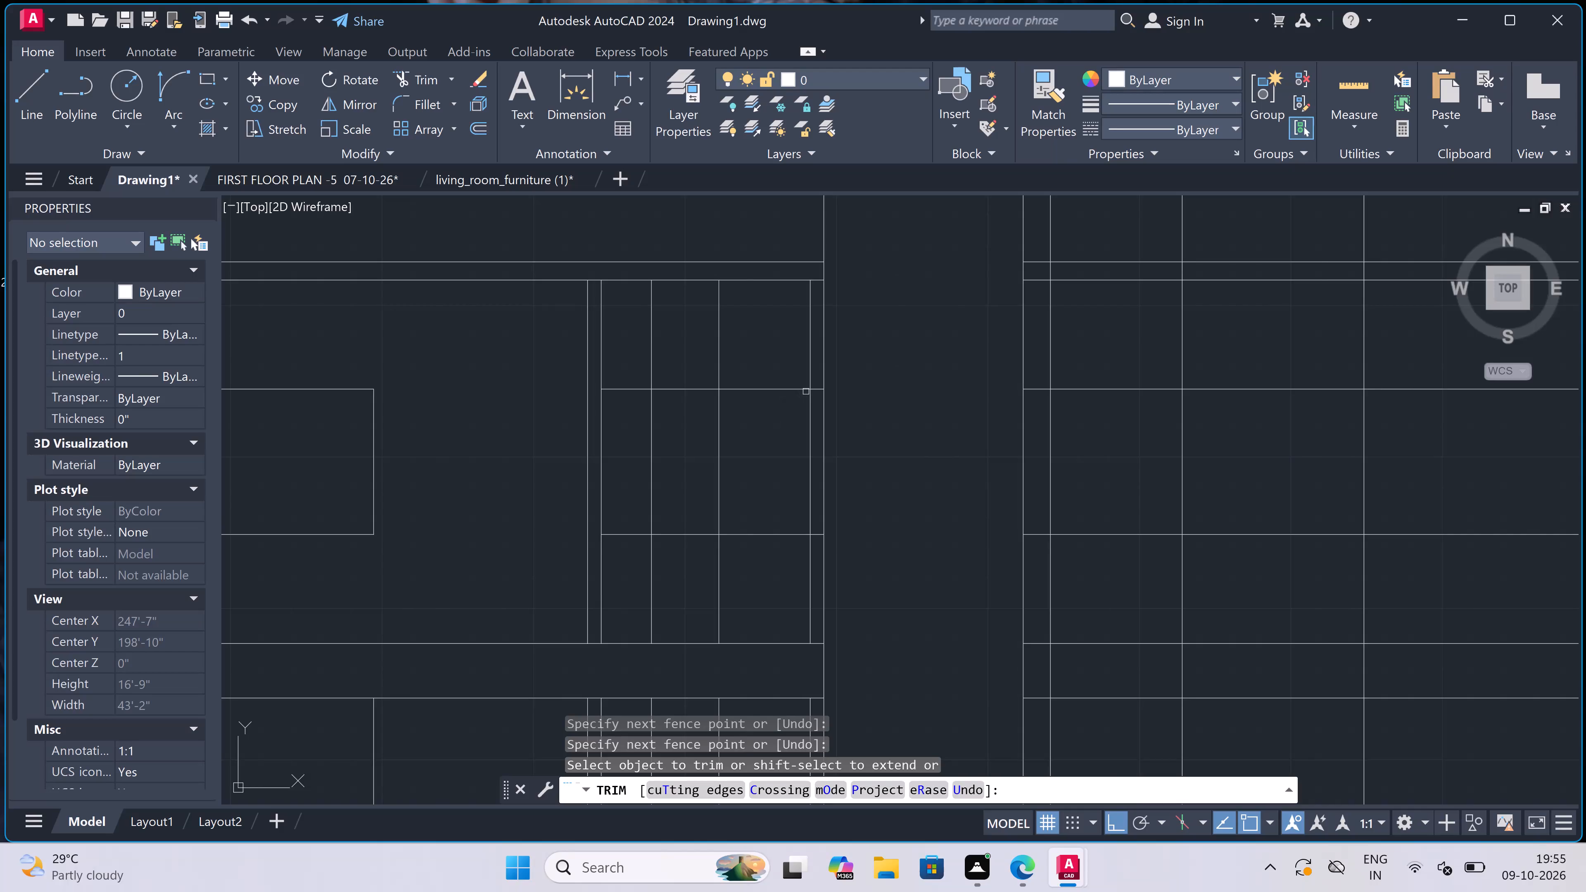
scroll(806, 391, up, 1)
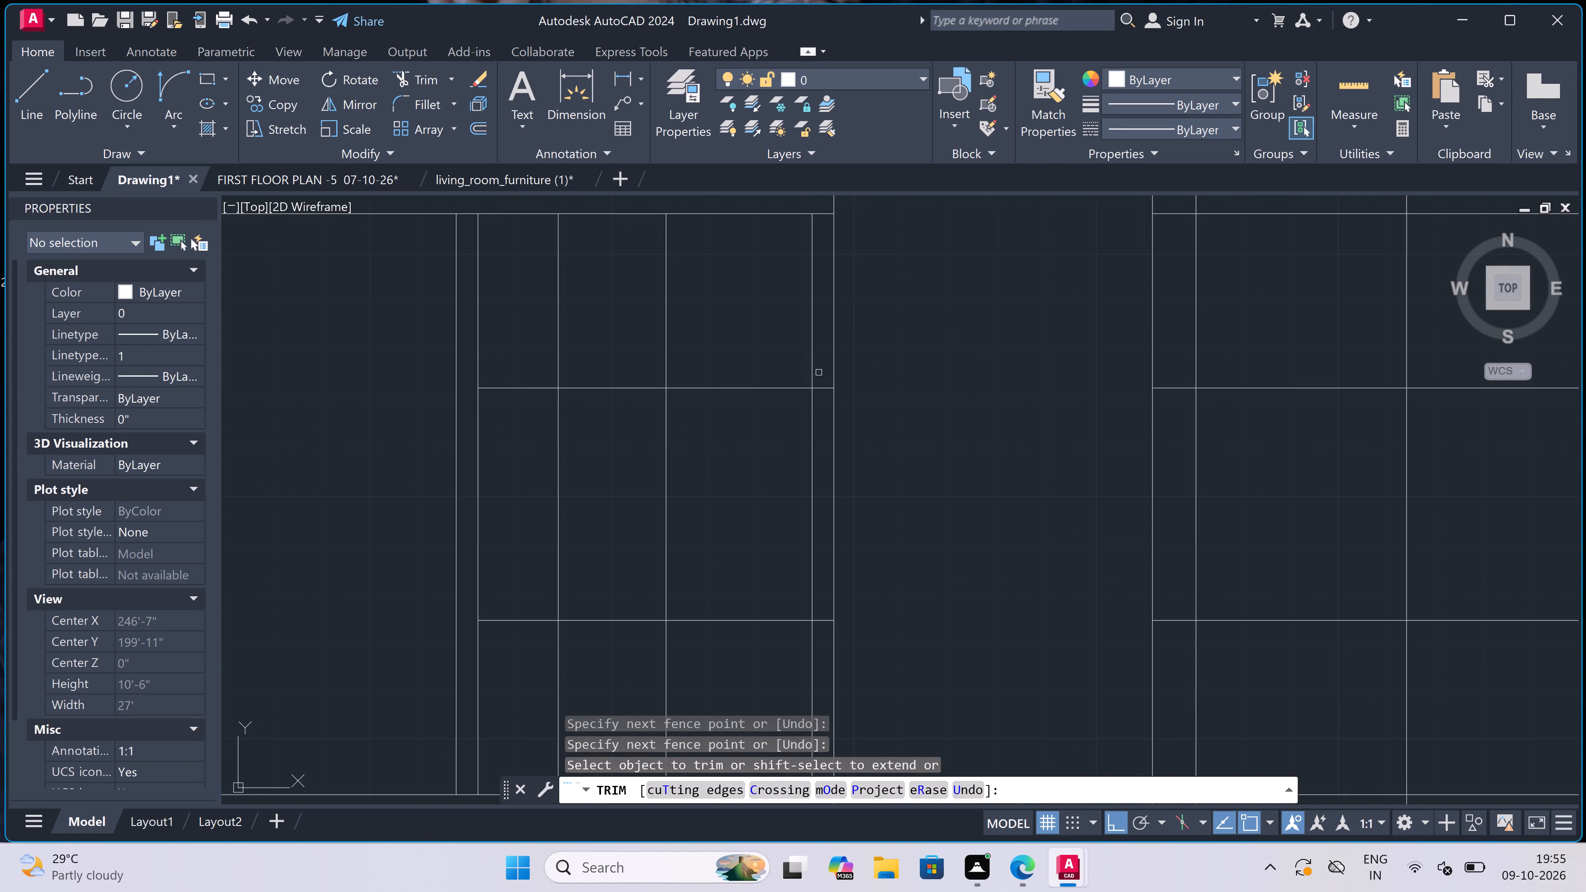
click(819, 372)
click(817, 642)
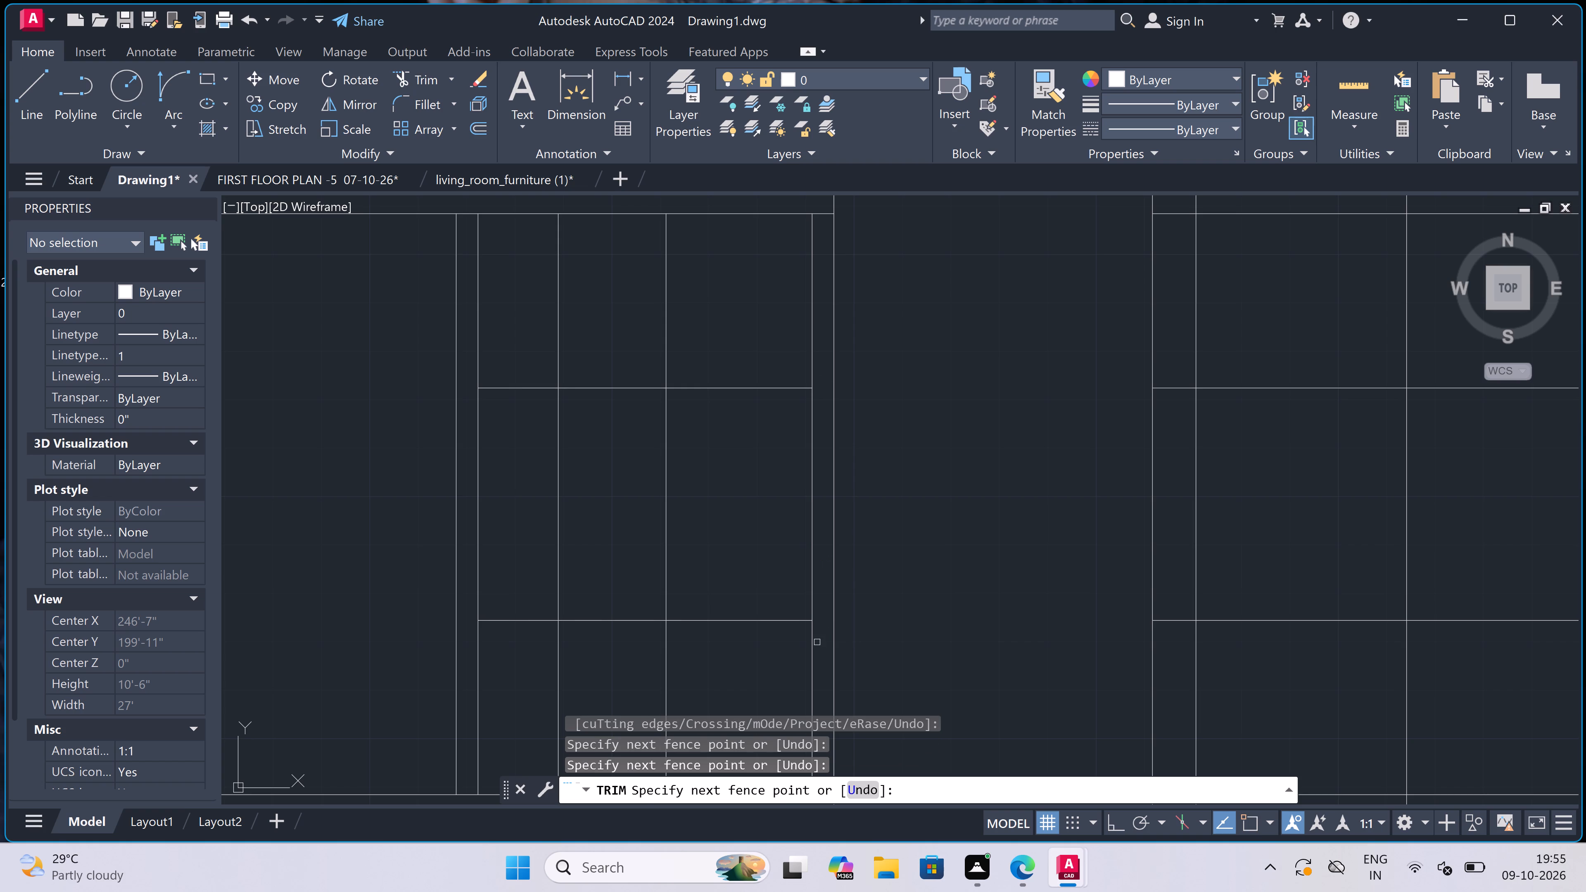
Trim the level and vertical lines around the narrow window in the smaller room above the third plan, leaving a closed rectangle.
click(747, 364)
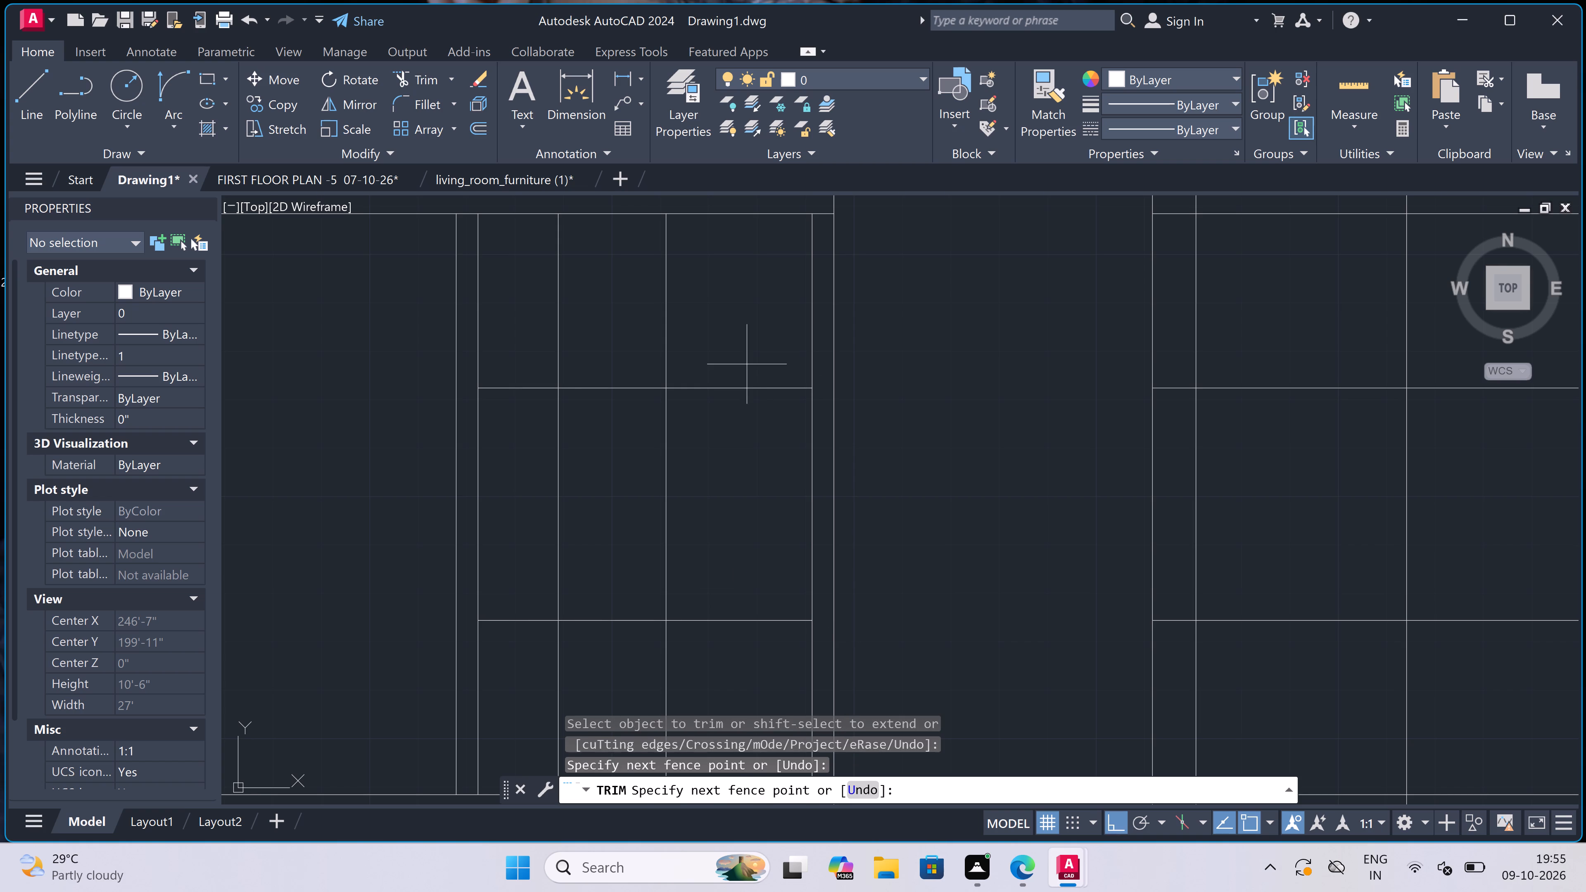
drag(728, 676, 729, 667)
click(712, 319)
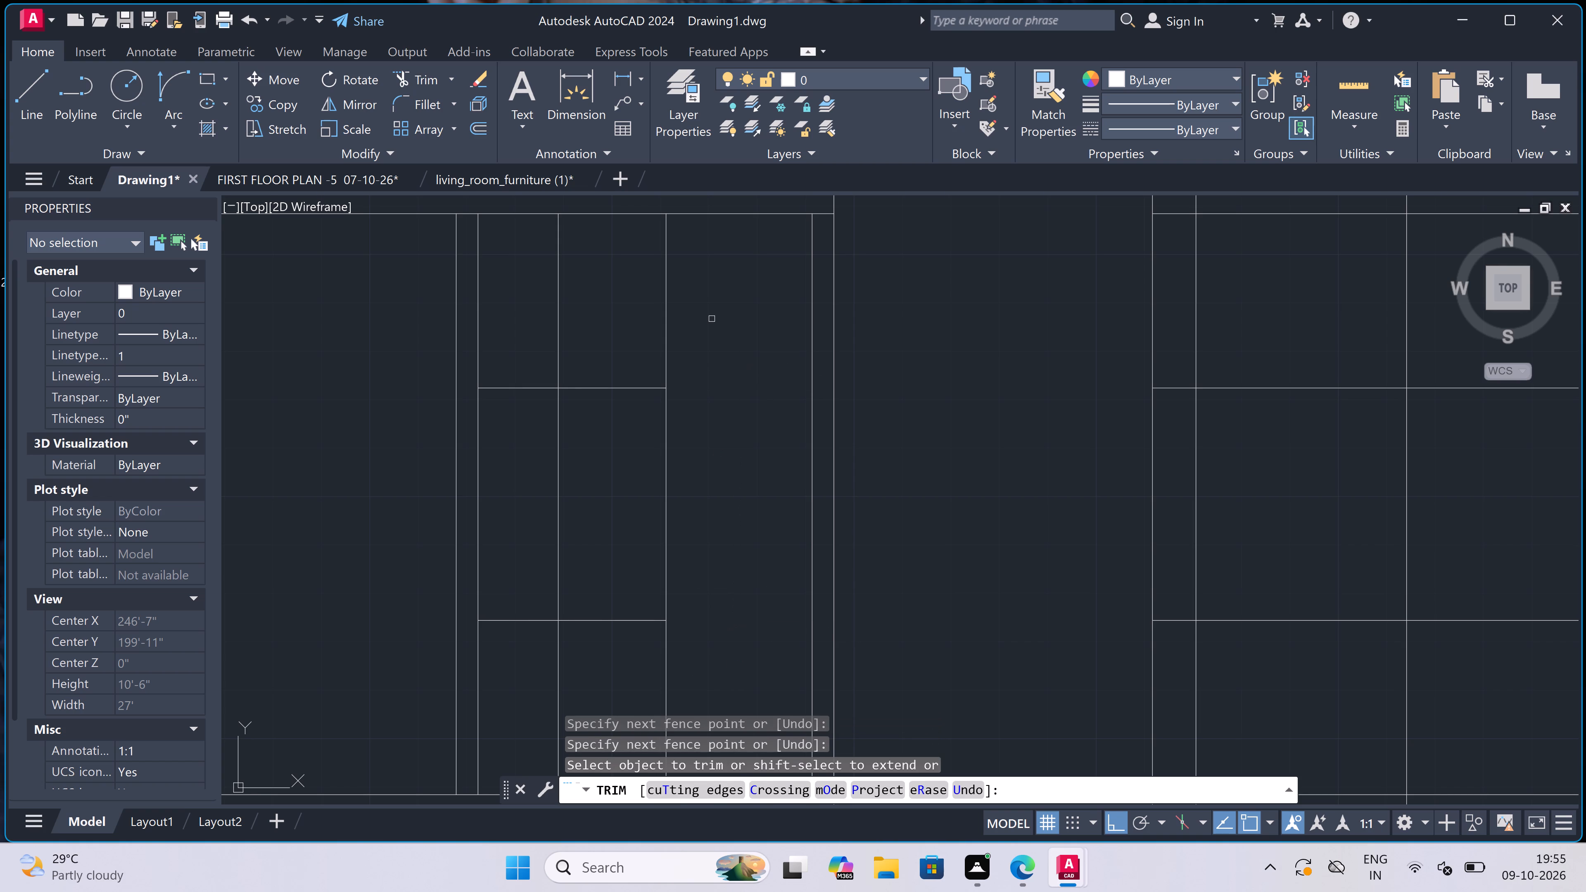
click(529, 319)
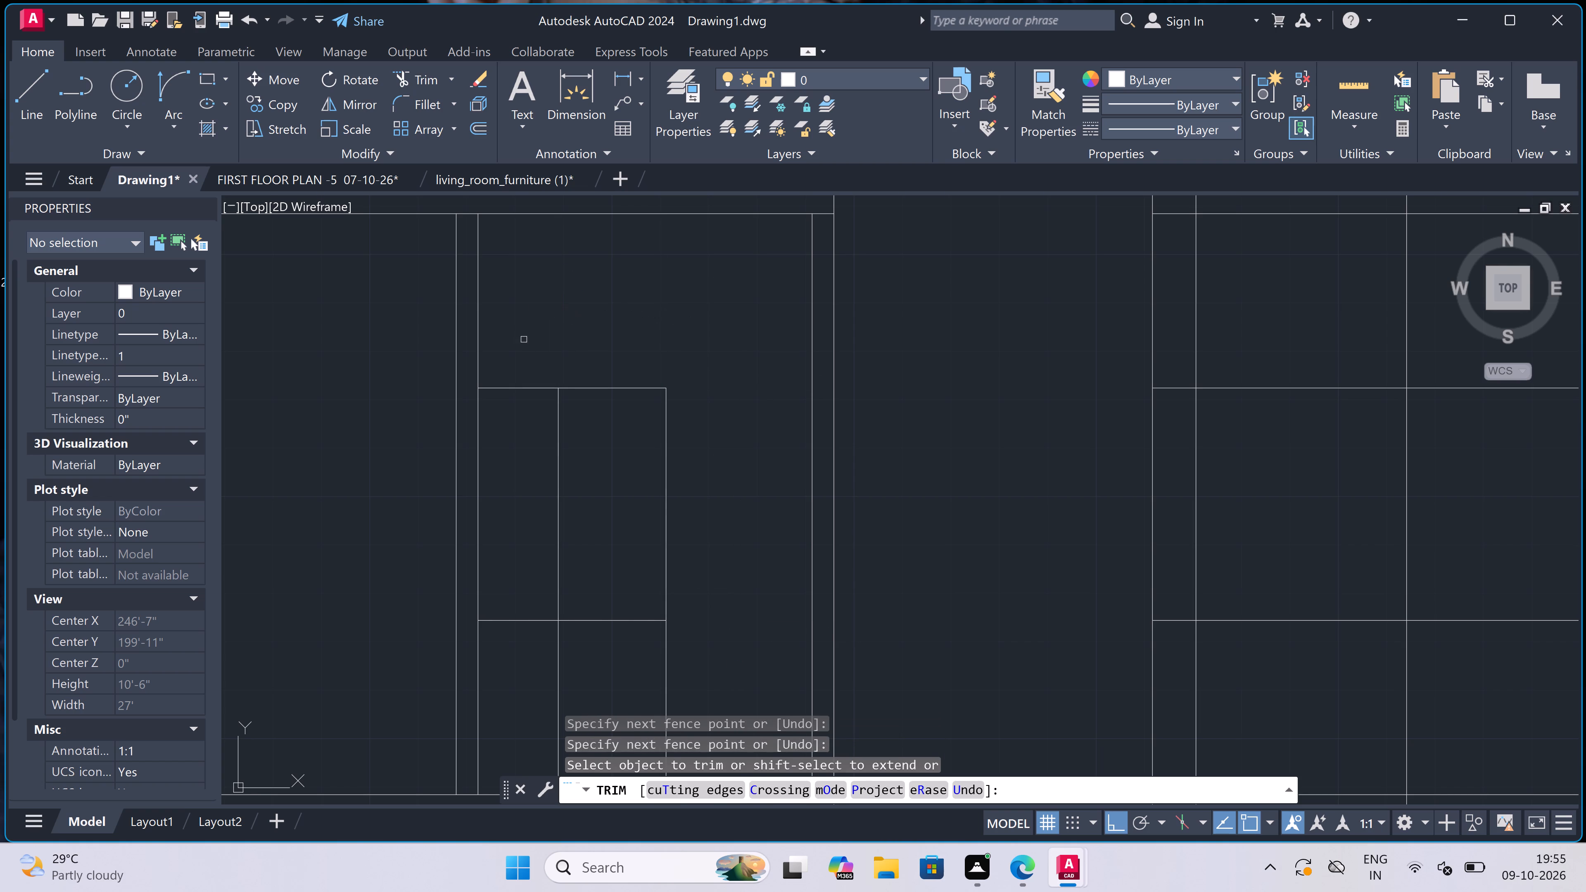
click(524, 339)
click(515, 714)
scroll(556, 486, down, 3)
scroll(528, 585, up, 1)
scroll(549, 548, up, 2)
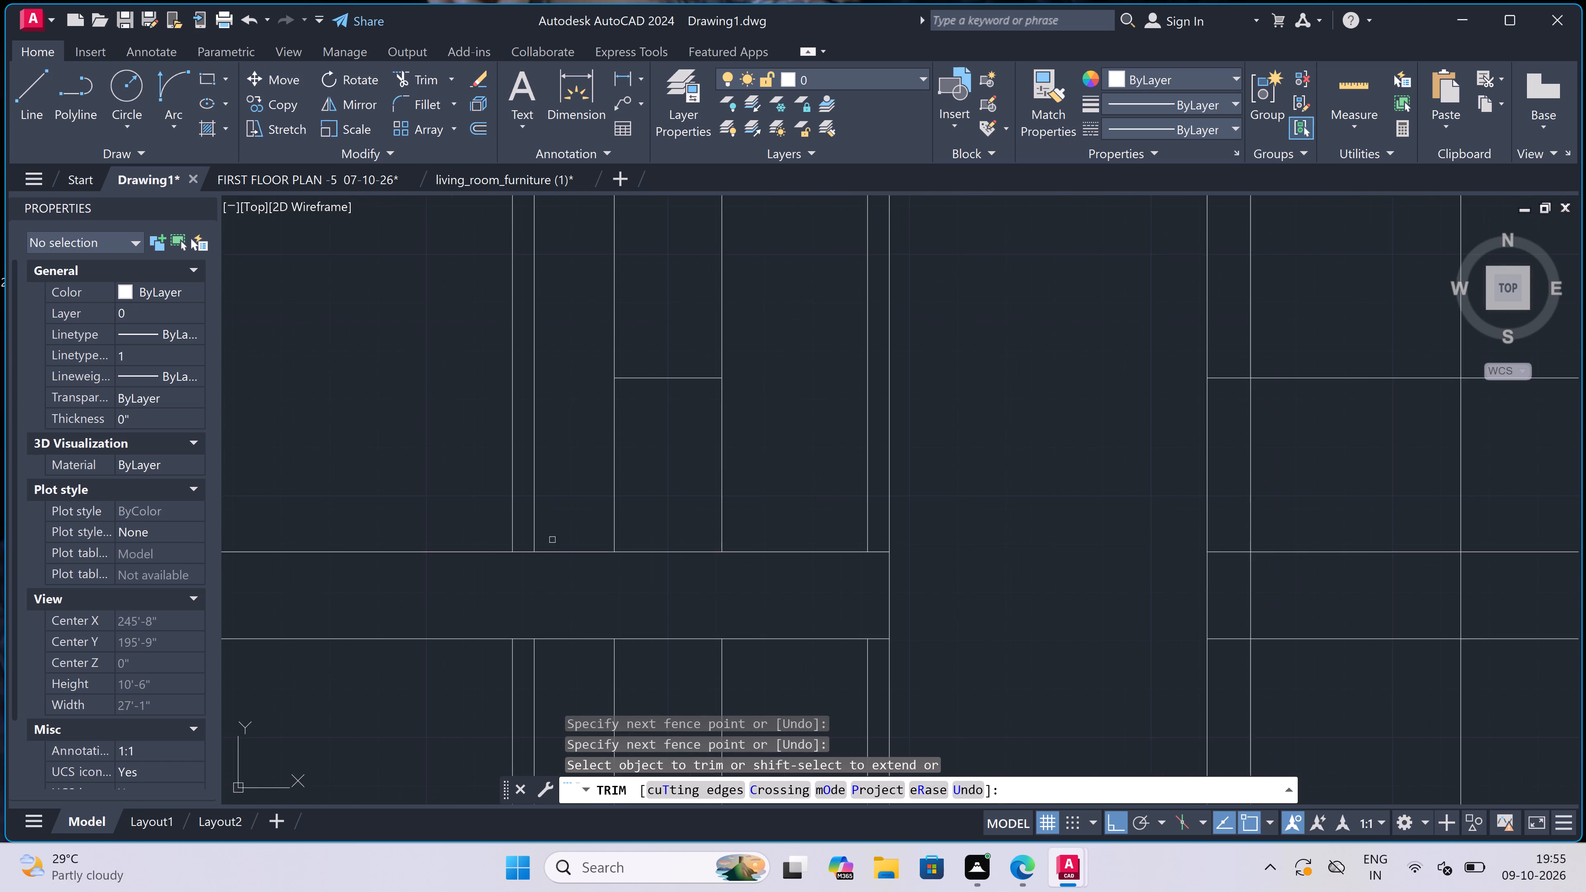
scroll(552, 540, up, 2)
click(594, 482)
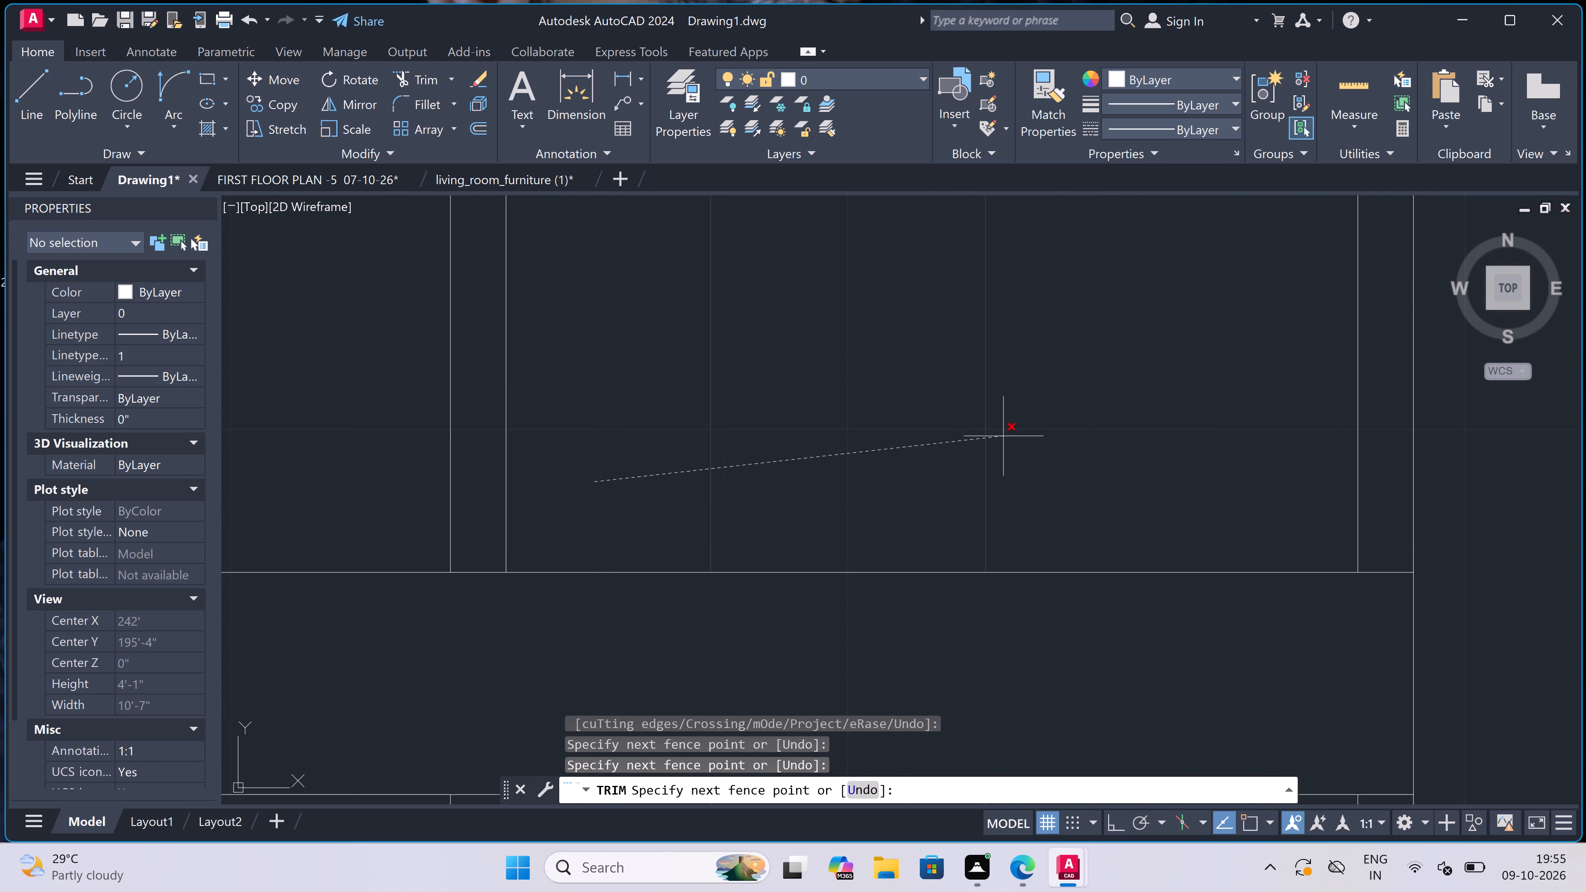
scroll(1003, 436, down, 2)
click(1019, 426)
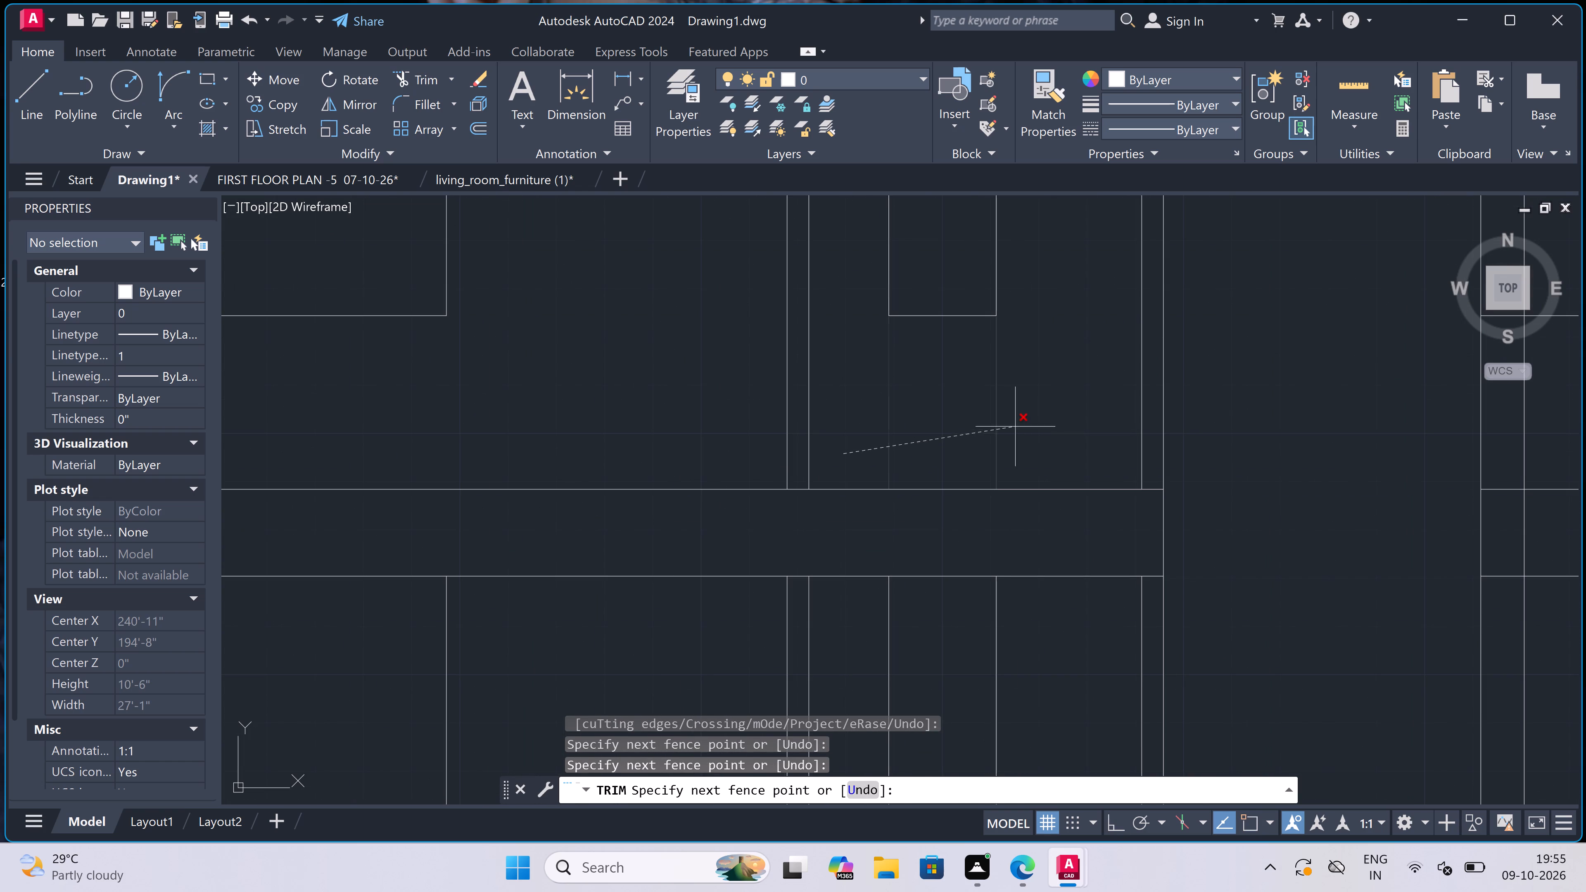
Trim all the vertical projection lines in the gap between the lowest level band and the third plan.
scroll(716, 427, down, 4)
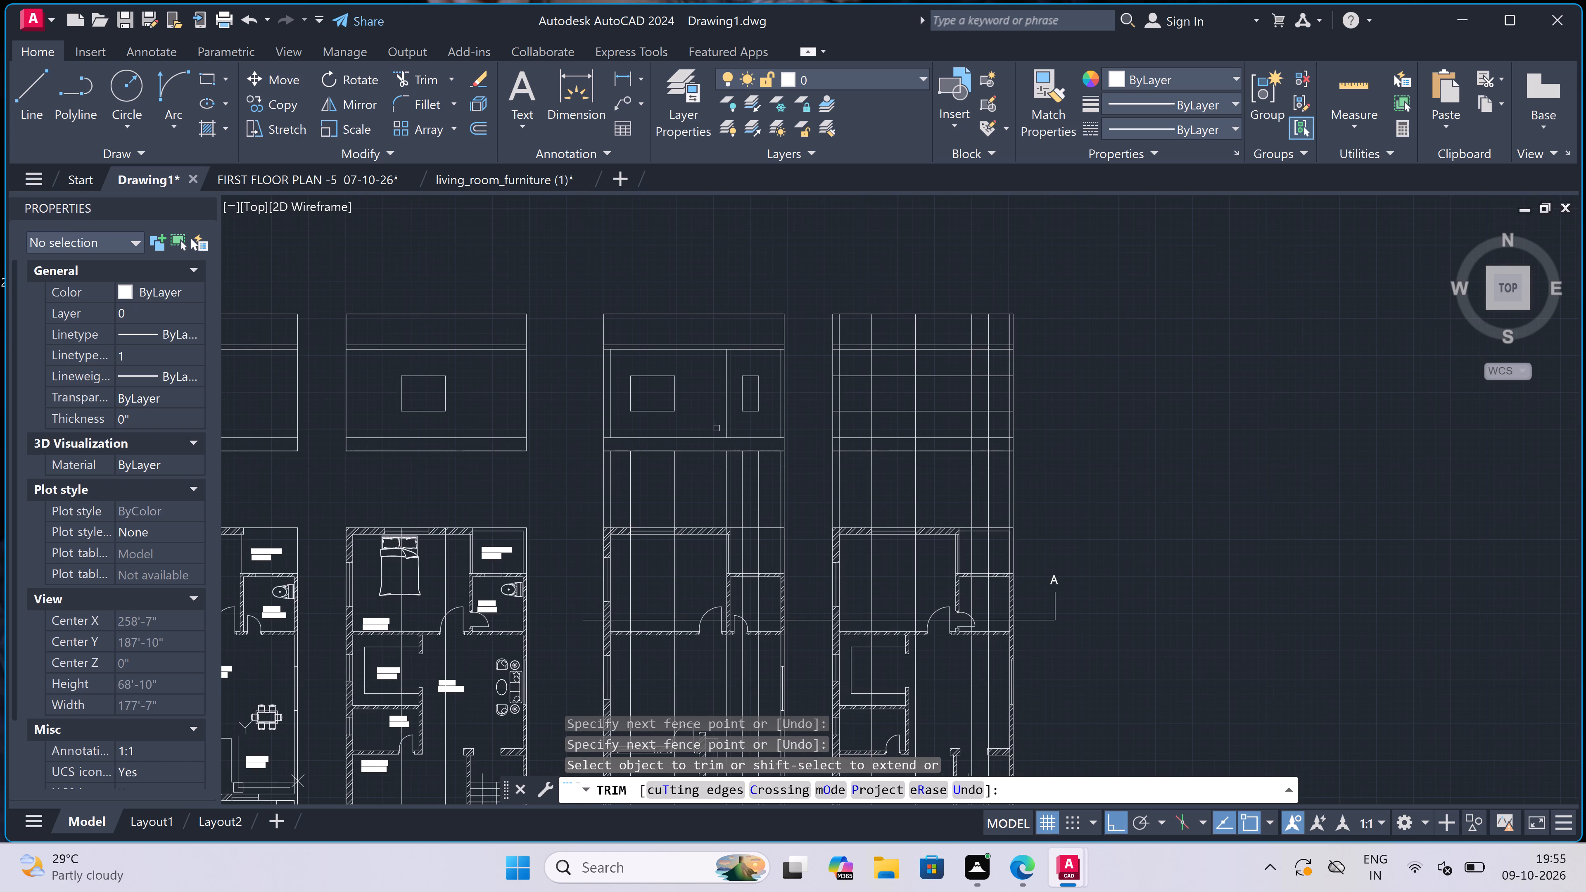
scroll(715, 448, up, 2)
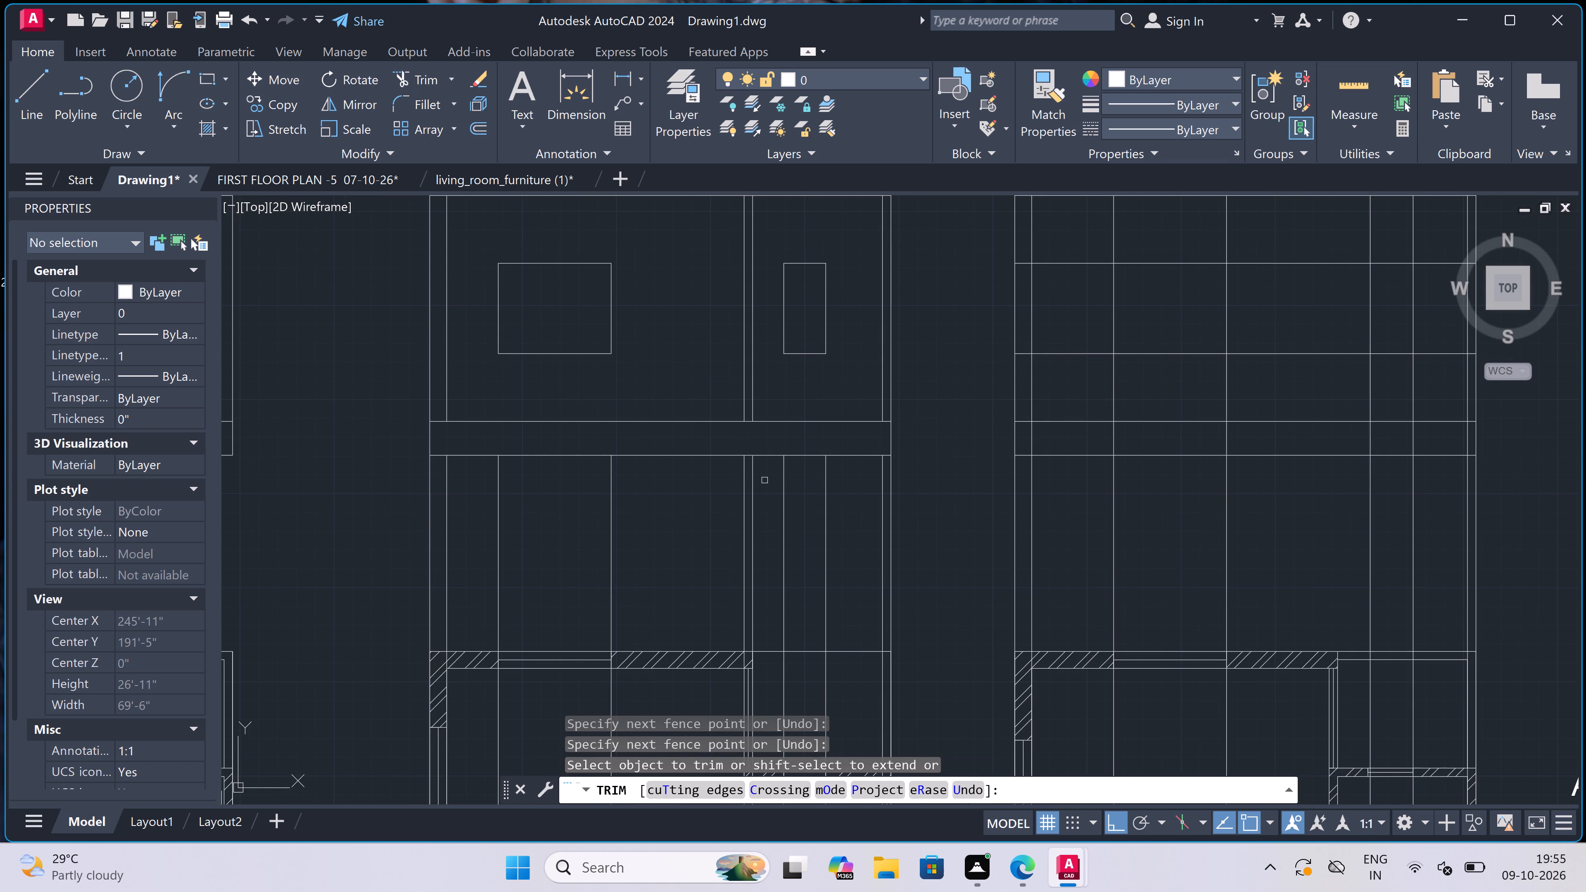
click(922, 501)
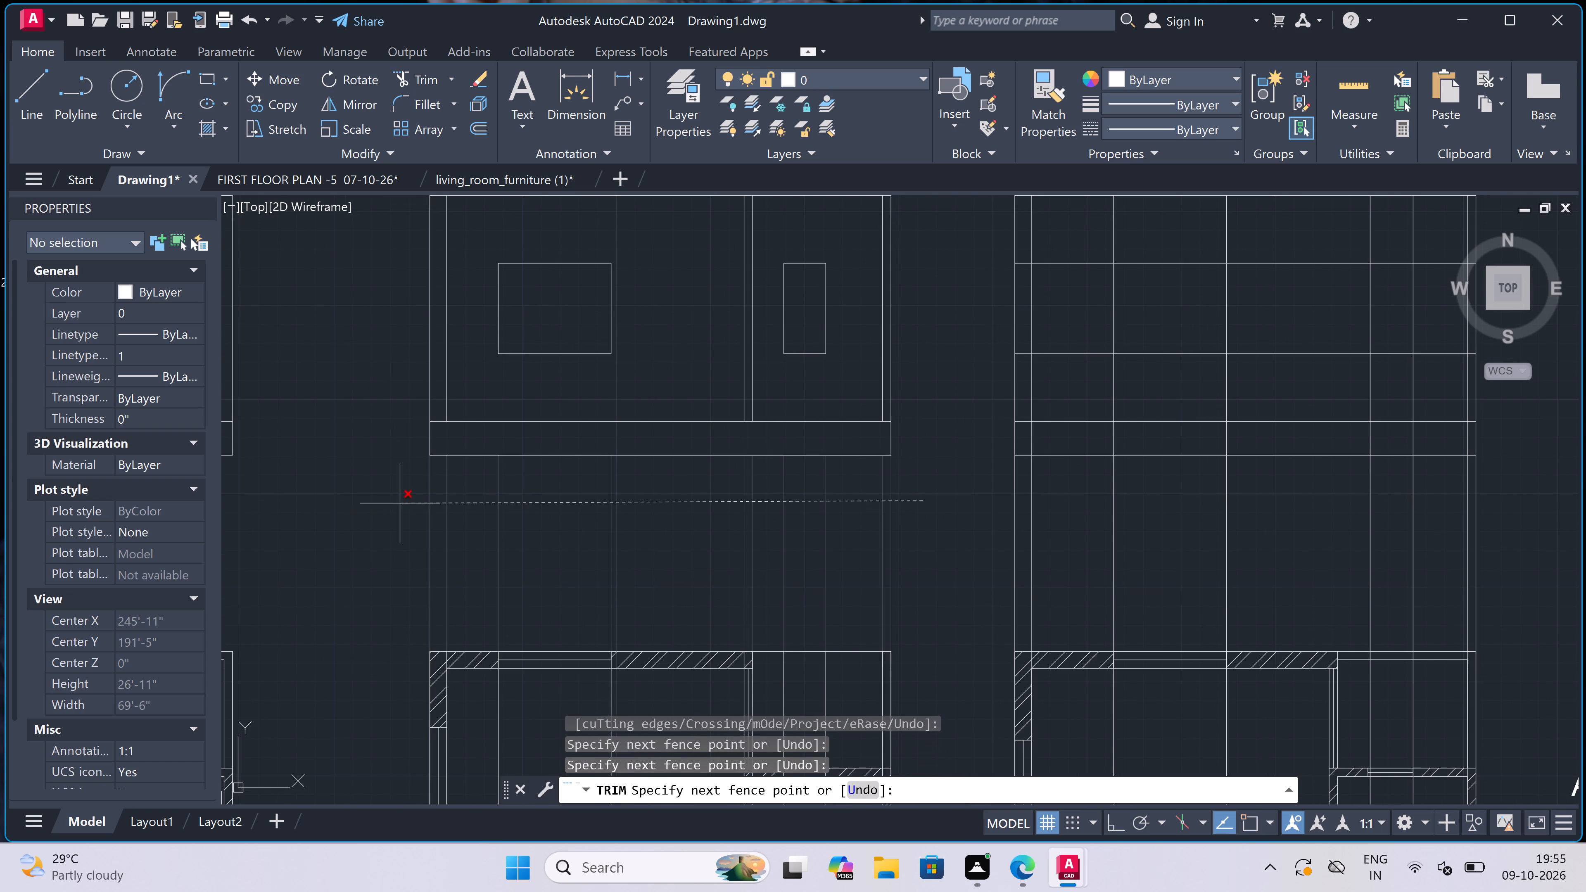
click(387, 500)
scroll(483, 491, down, 2)
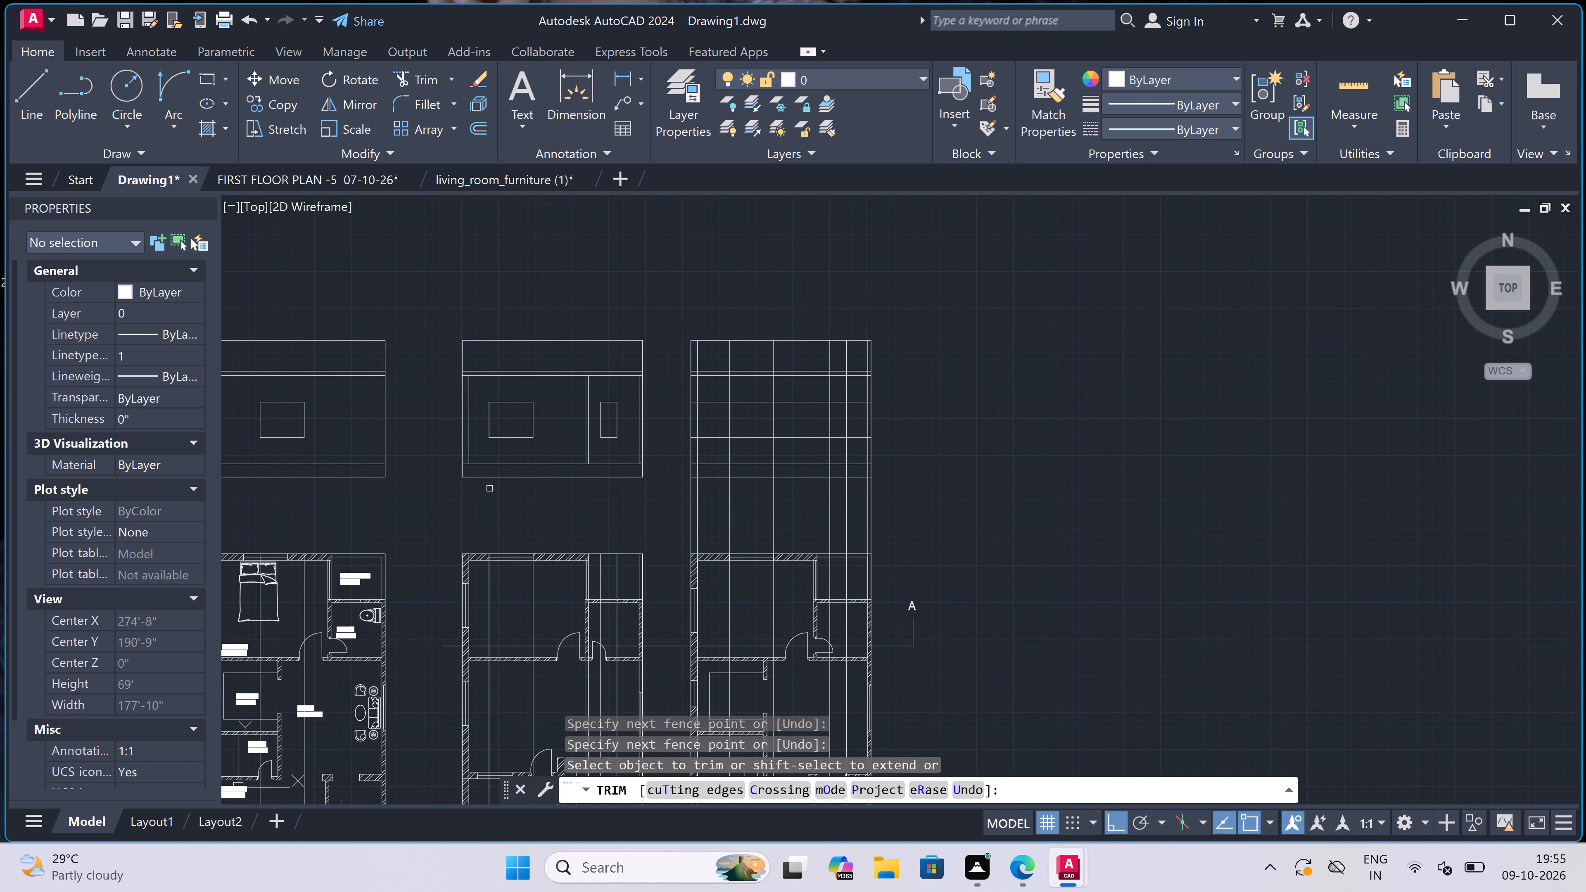
scroll(790, 359, up, 2)
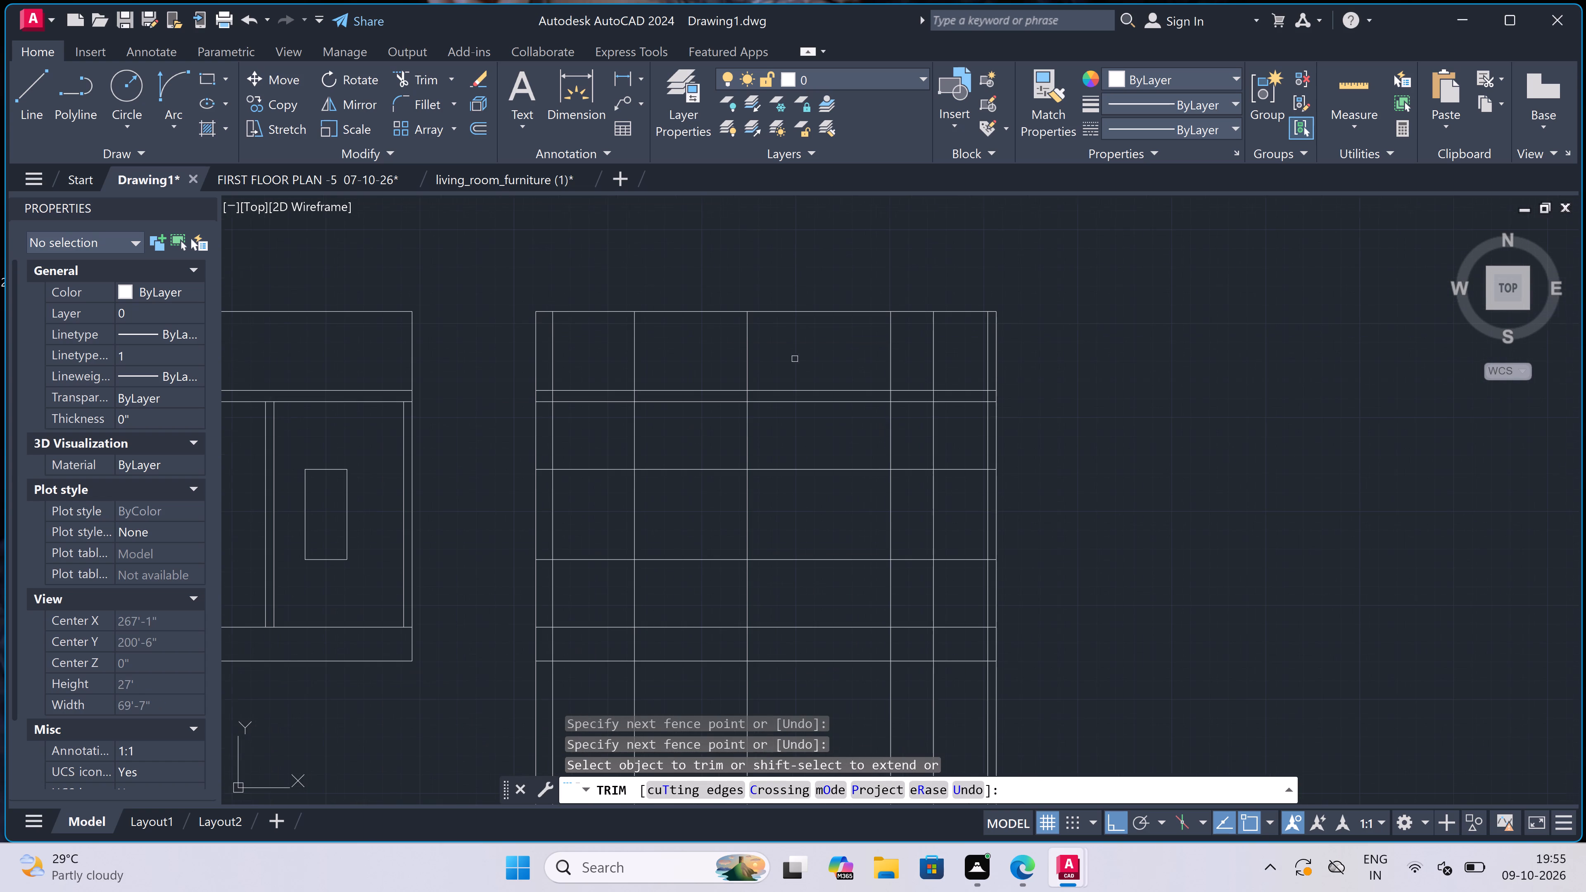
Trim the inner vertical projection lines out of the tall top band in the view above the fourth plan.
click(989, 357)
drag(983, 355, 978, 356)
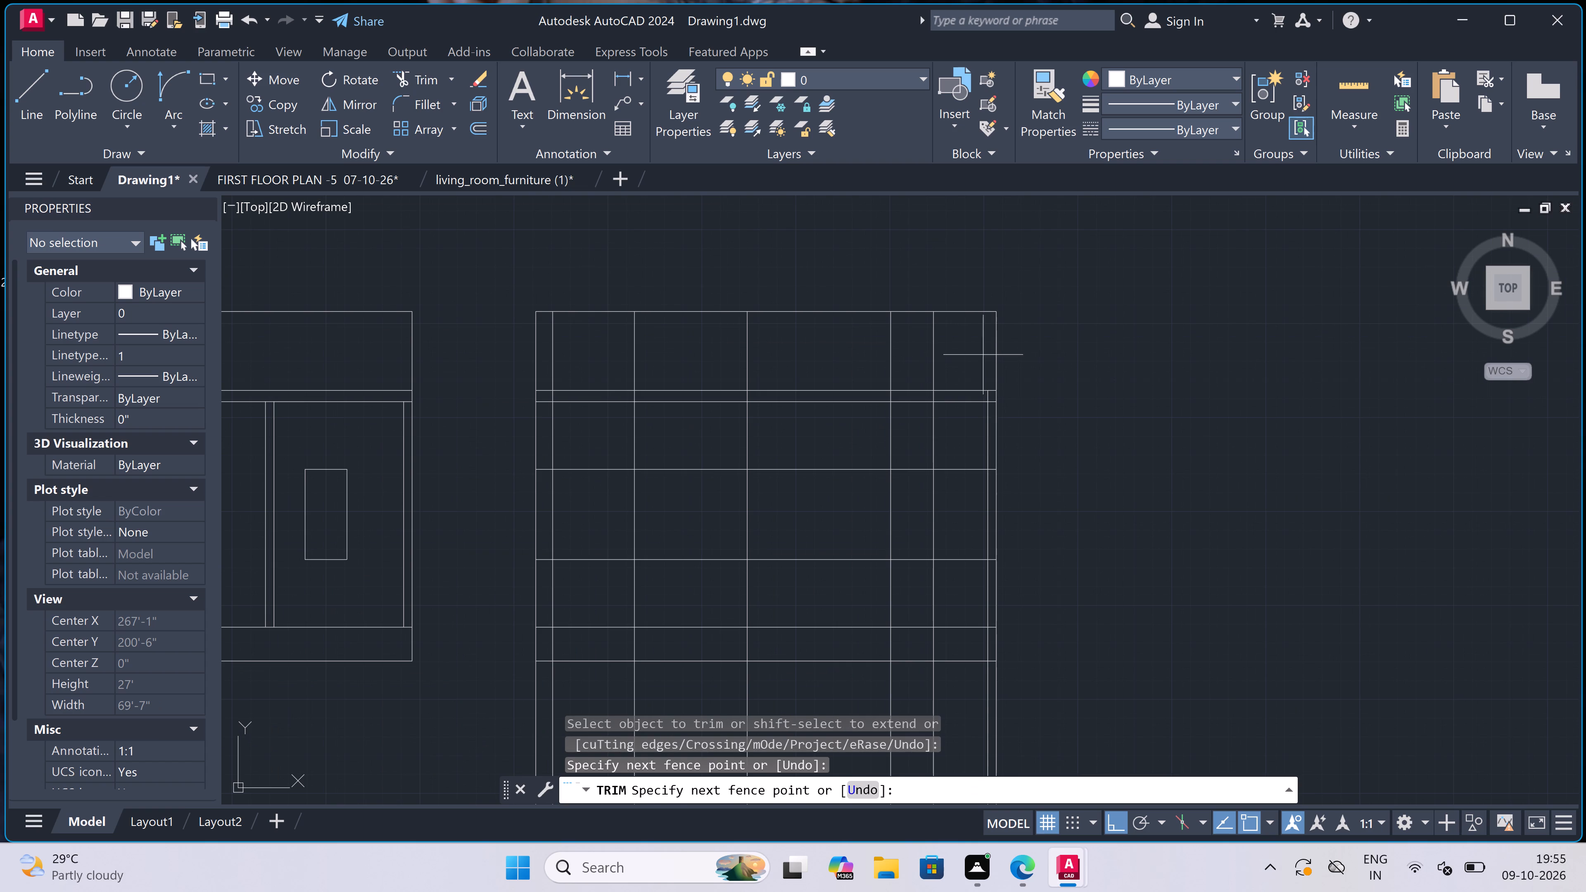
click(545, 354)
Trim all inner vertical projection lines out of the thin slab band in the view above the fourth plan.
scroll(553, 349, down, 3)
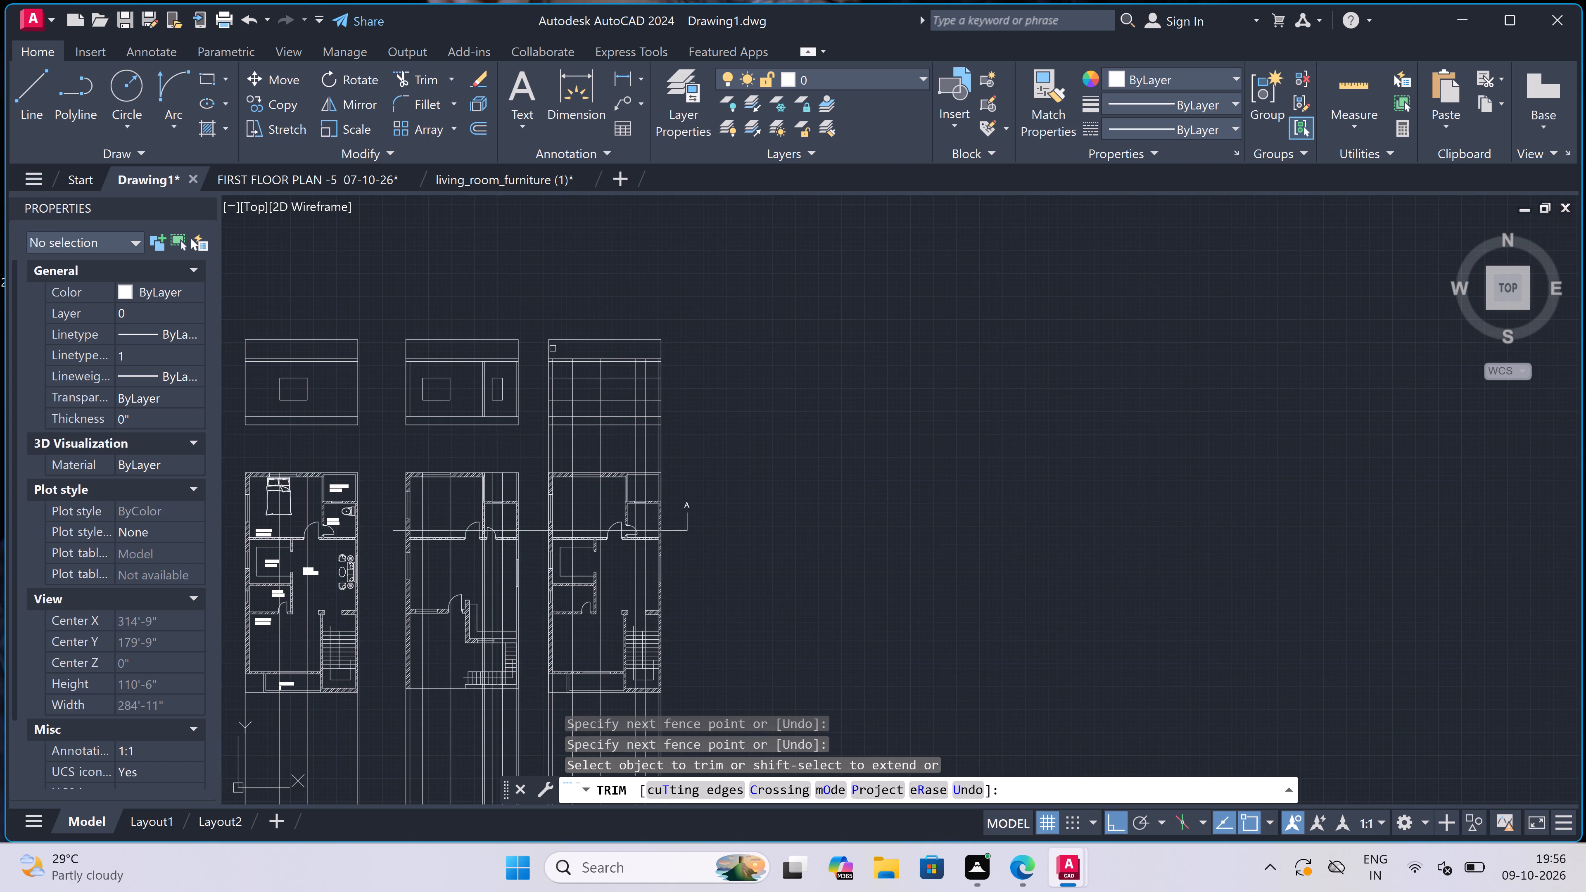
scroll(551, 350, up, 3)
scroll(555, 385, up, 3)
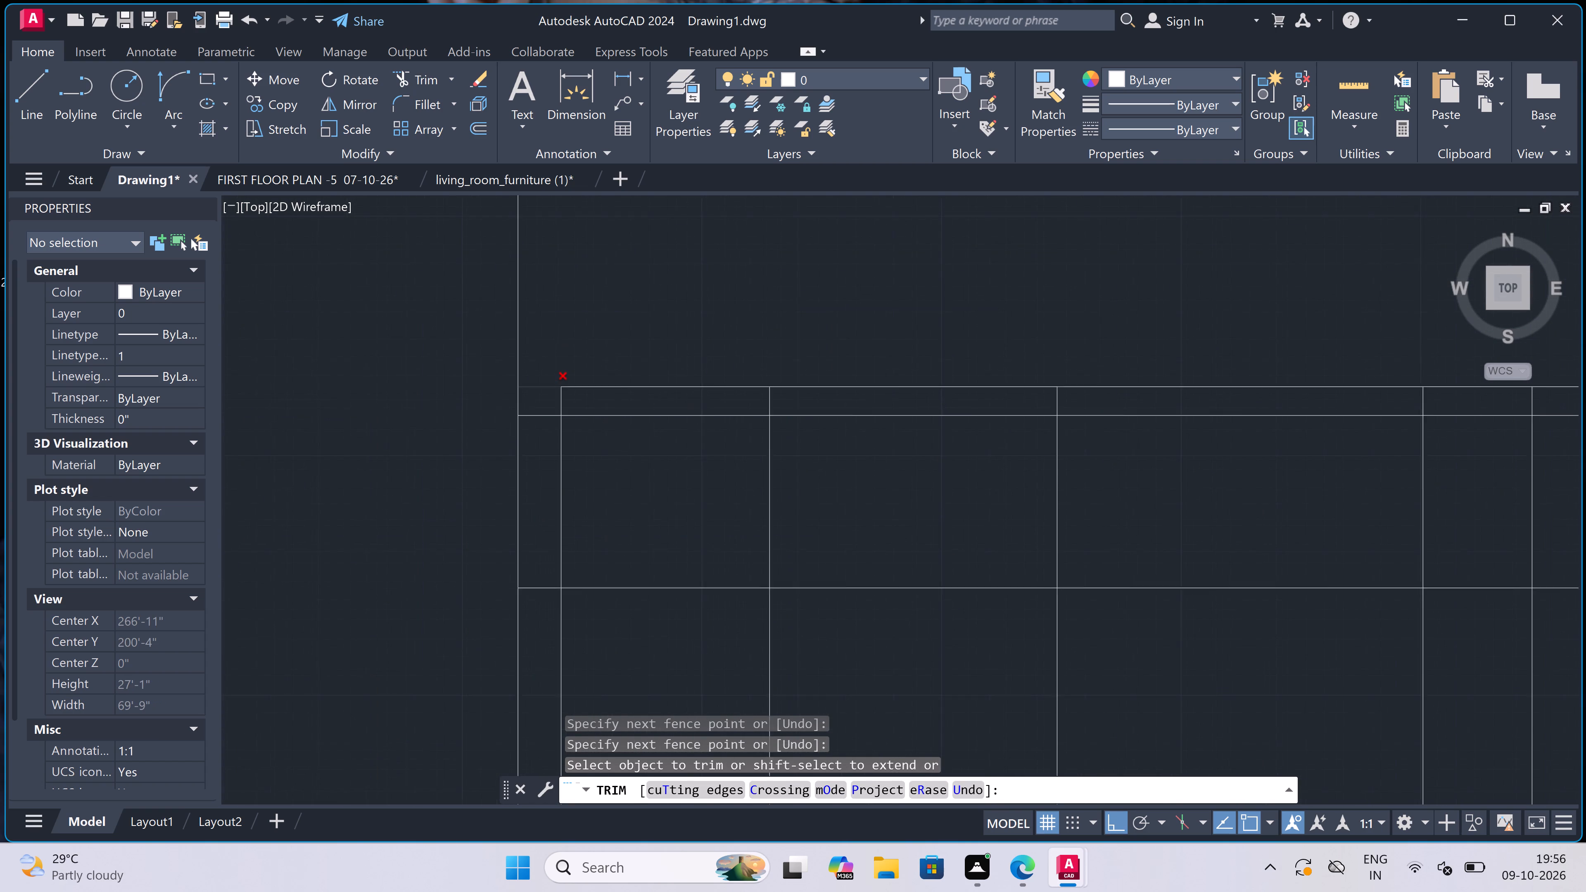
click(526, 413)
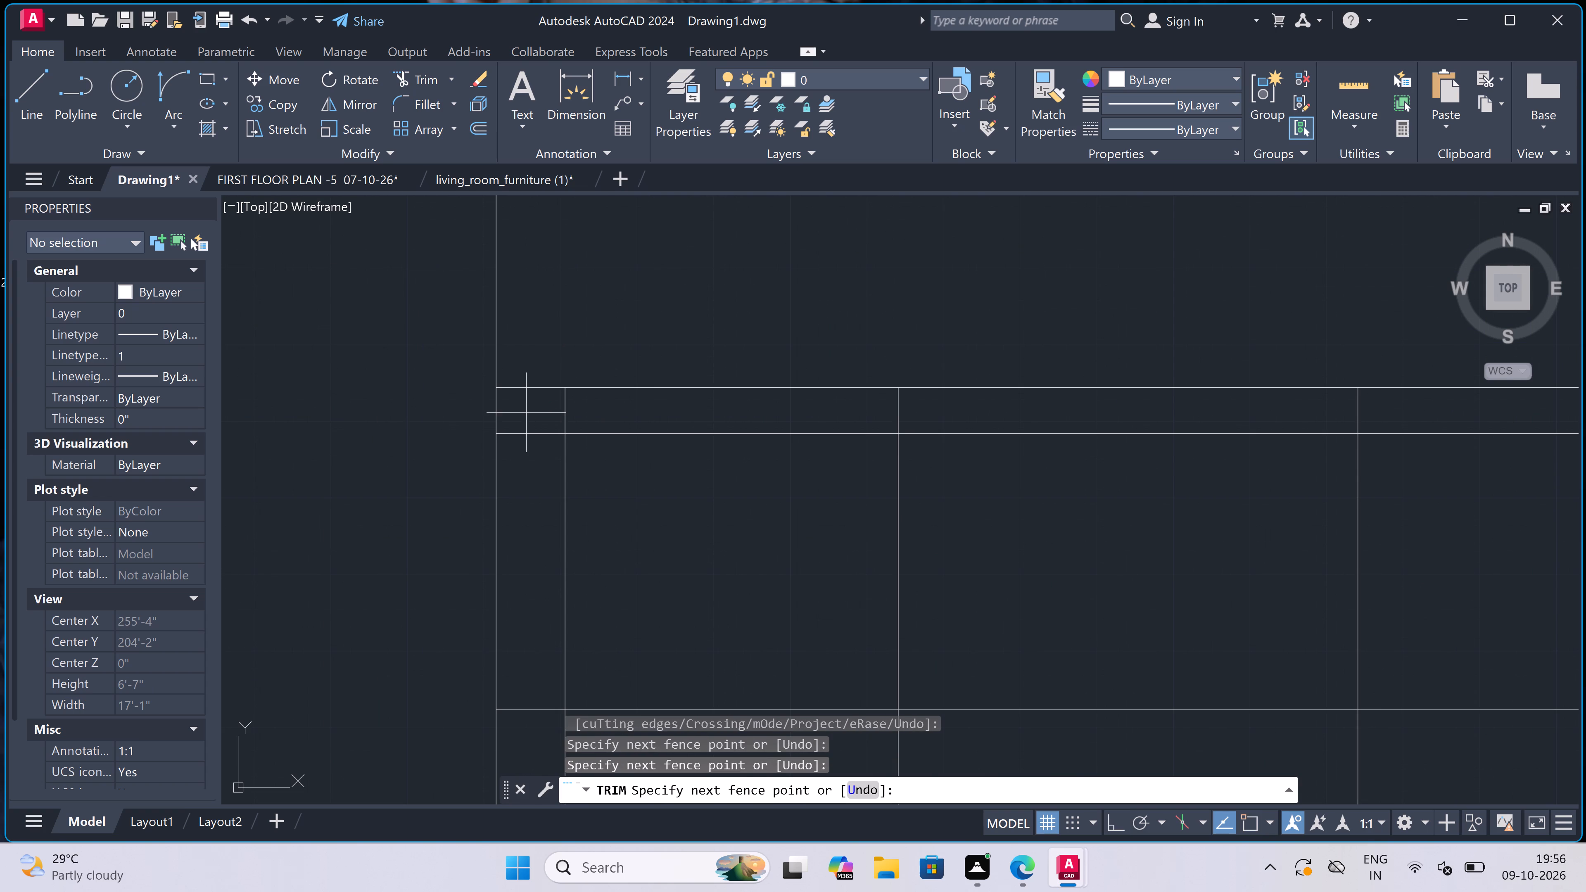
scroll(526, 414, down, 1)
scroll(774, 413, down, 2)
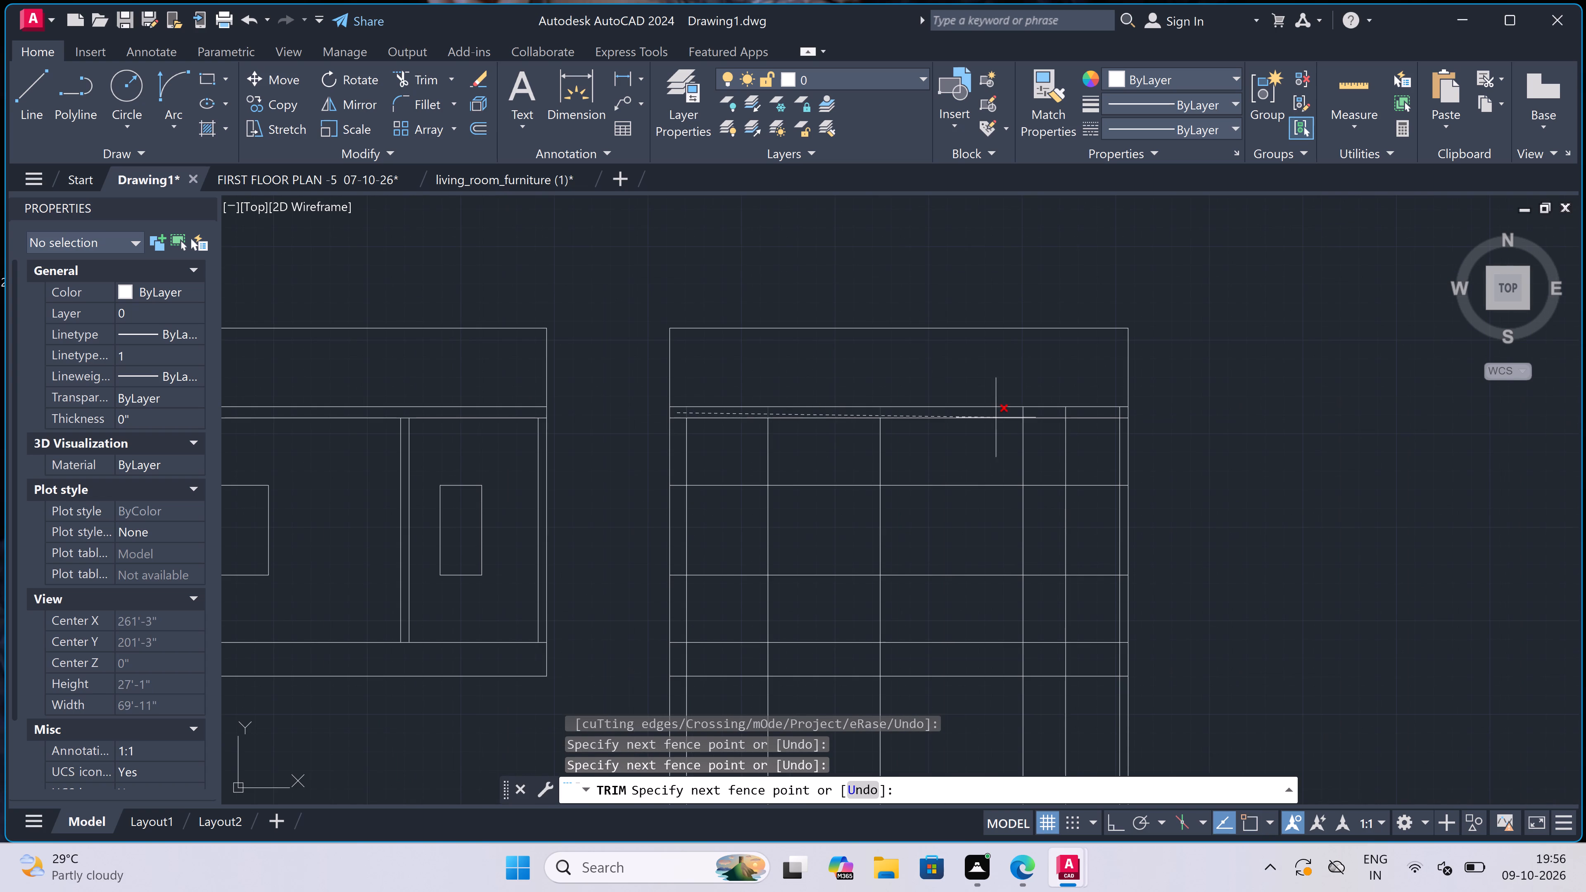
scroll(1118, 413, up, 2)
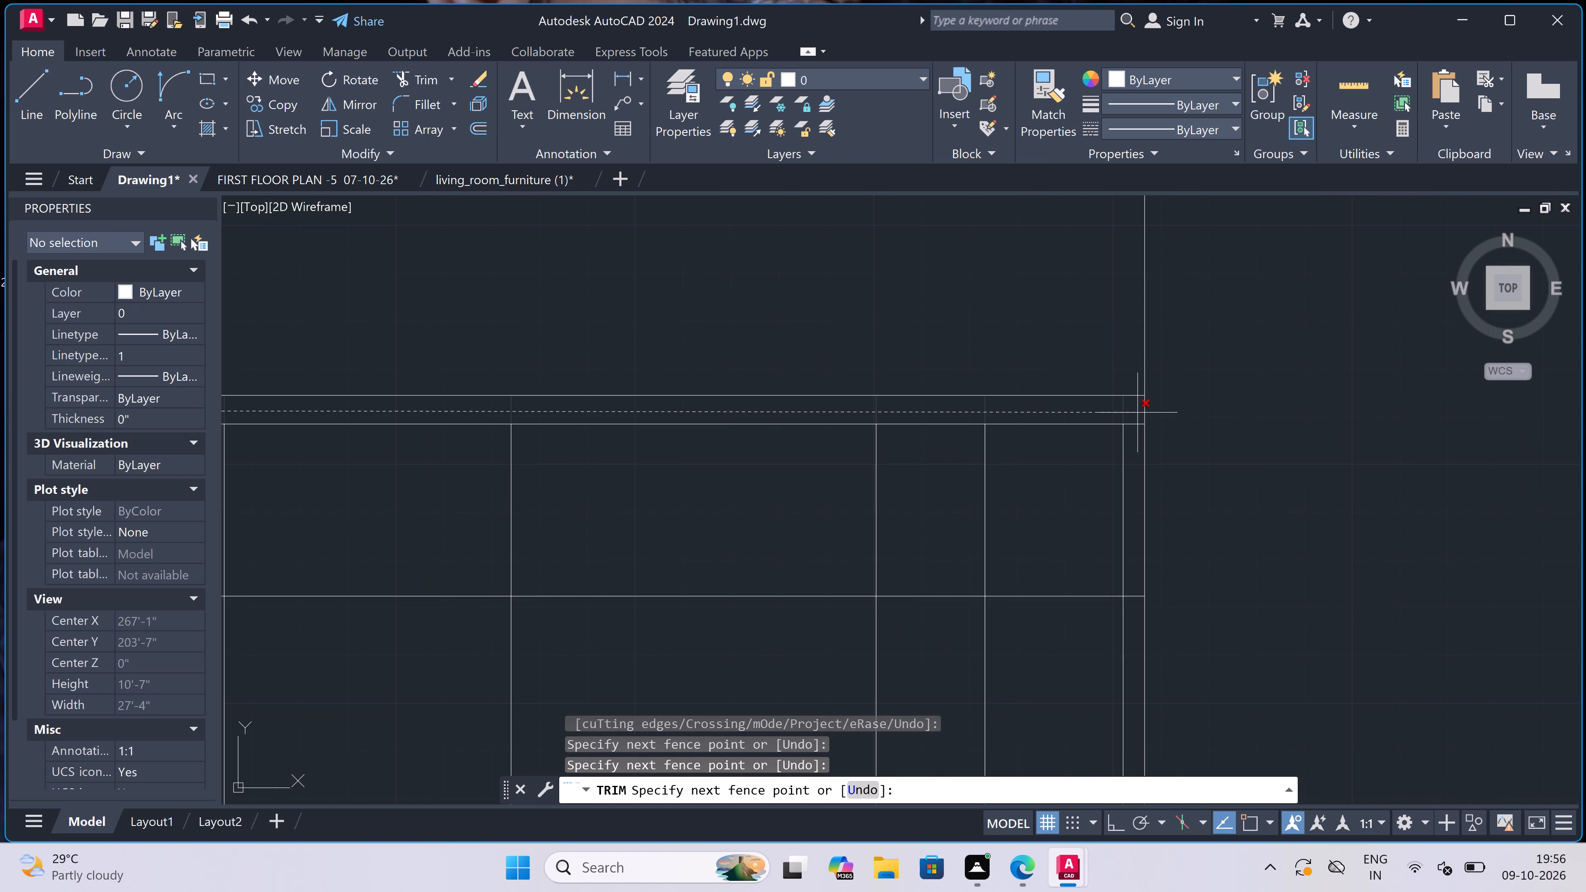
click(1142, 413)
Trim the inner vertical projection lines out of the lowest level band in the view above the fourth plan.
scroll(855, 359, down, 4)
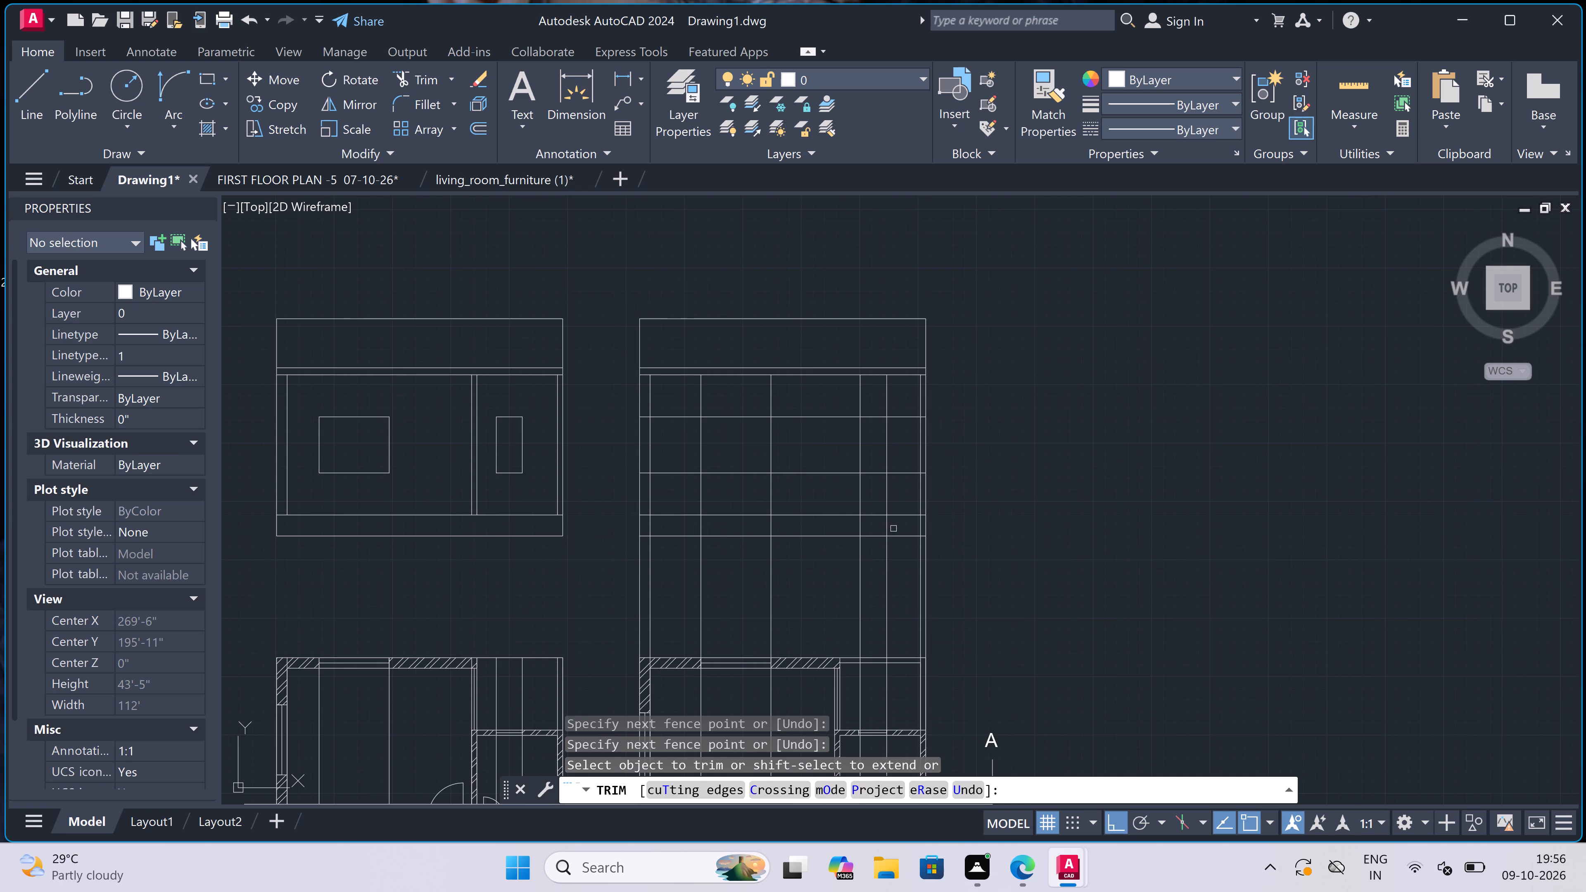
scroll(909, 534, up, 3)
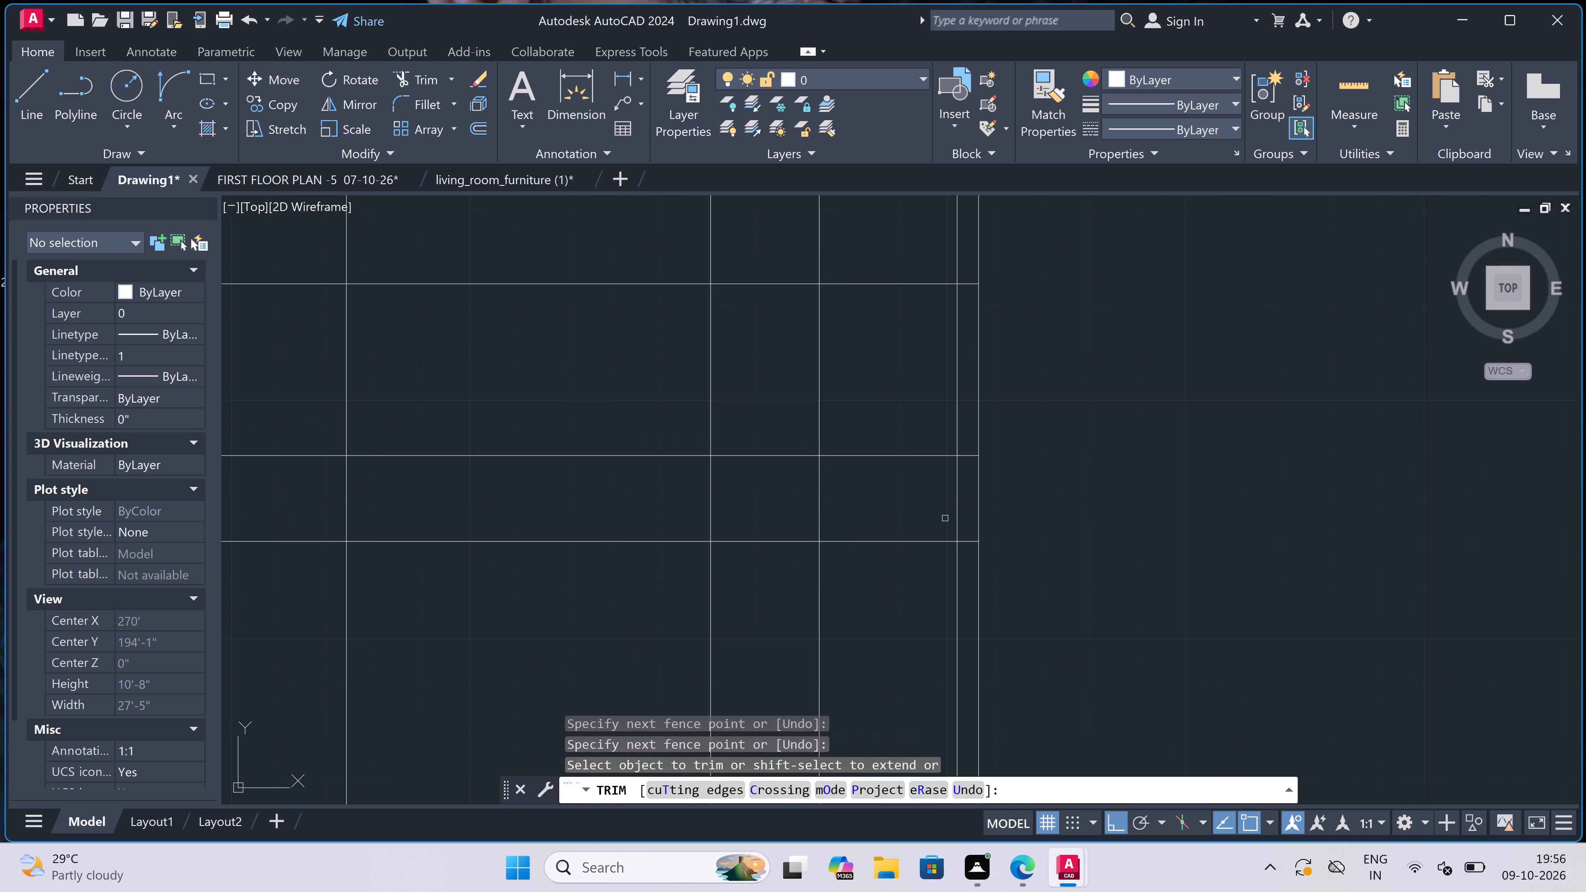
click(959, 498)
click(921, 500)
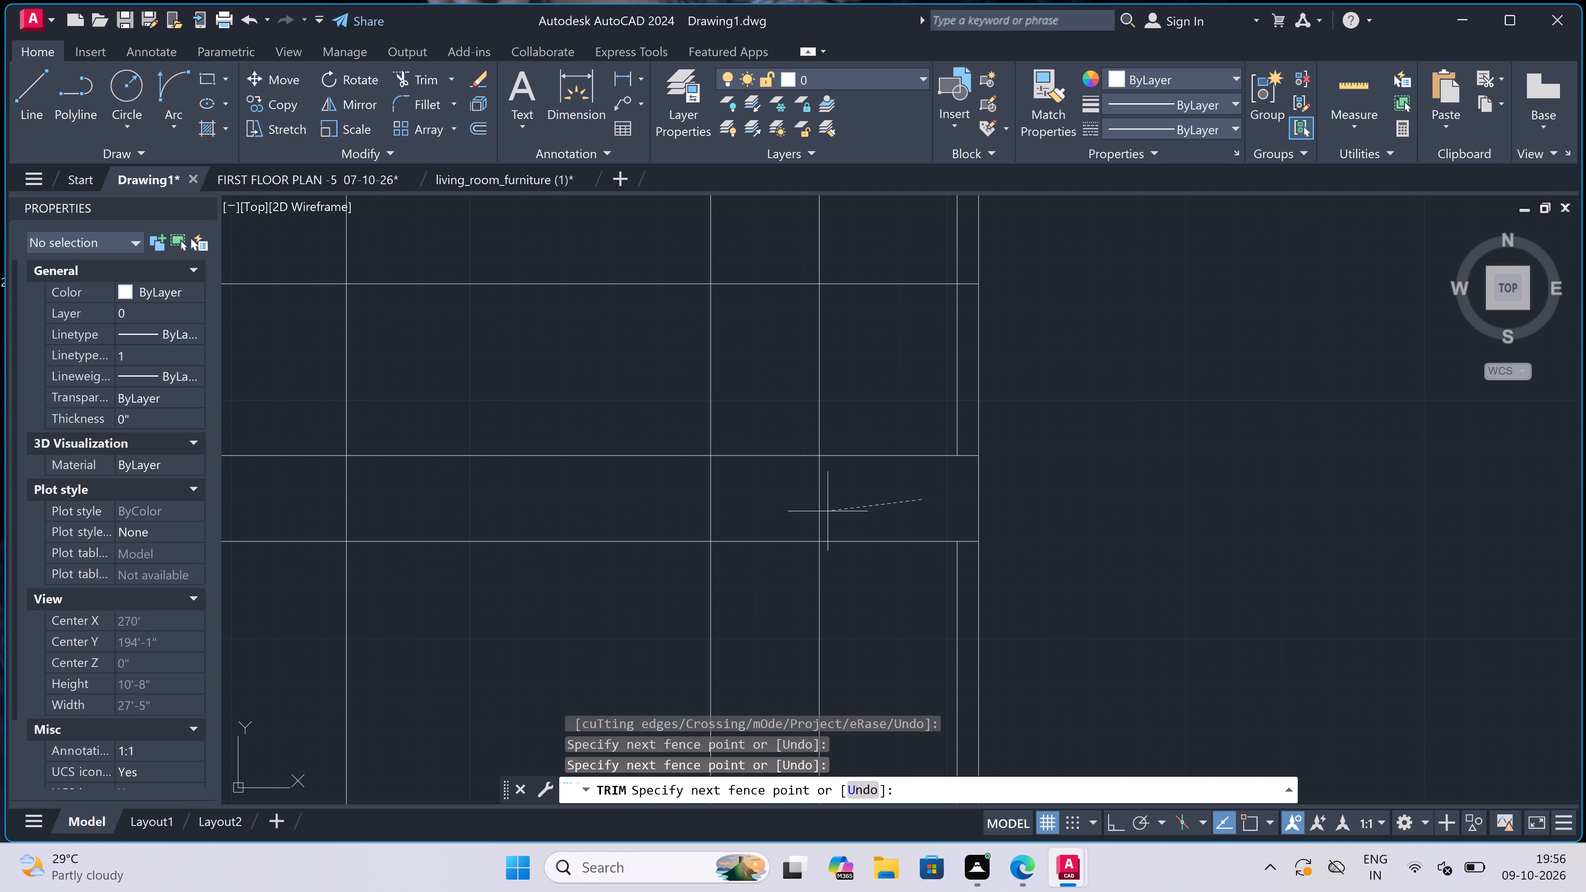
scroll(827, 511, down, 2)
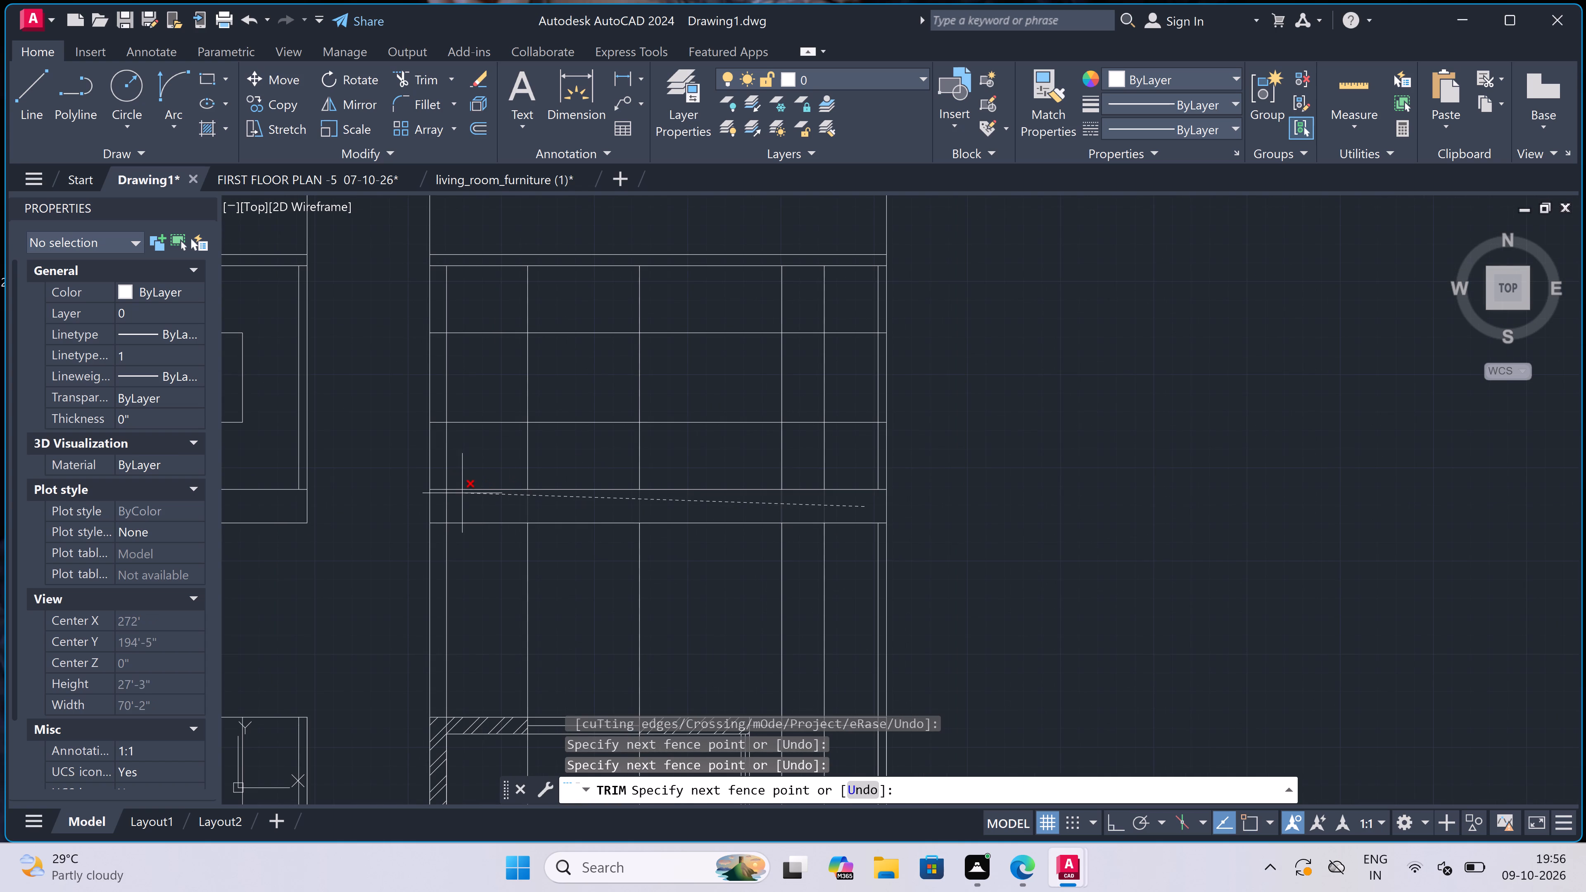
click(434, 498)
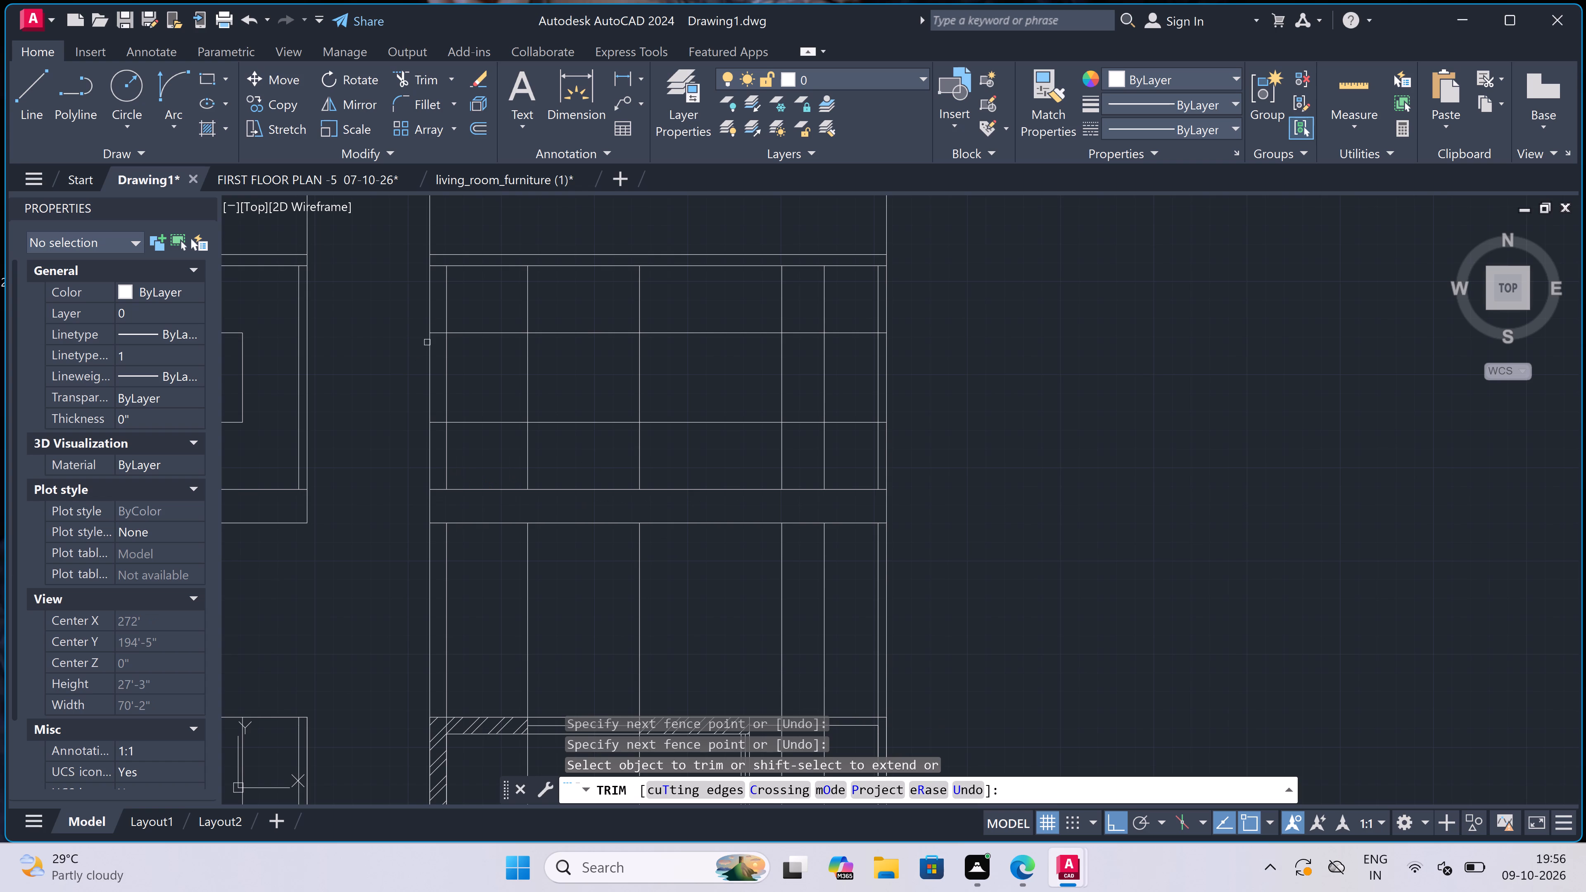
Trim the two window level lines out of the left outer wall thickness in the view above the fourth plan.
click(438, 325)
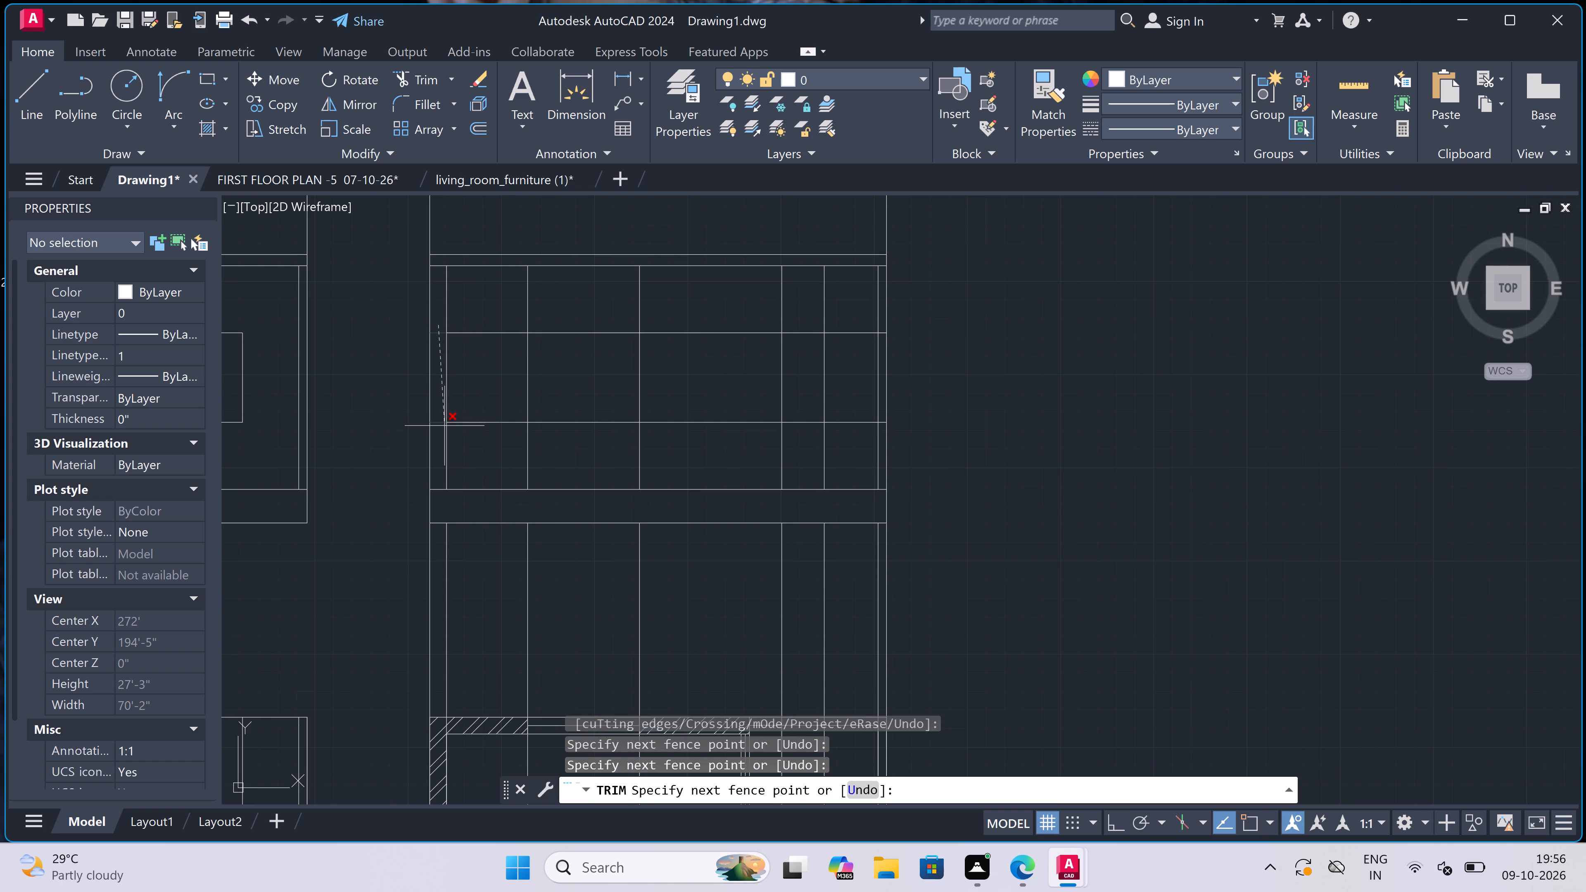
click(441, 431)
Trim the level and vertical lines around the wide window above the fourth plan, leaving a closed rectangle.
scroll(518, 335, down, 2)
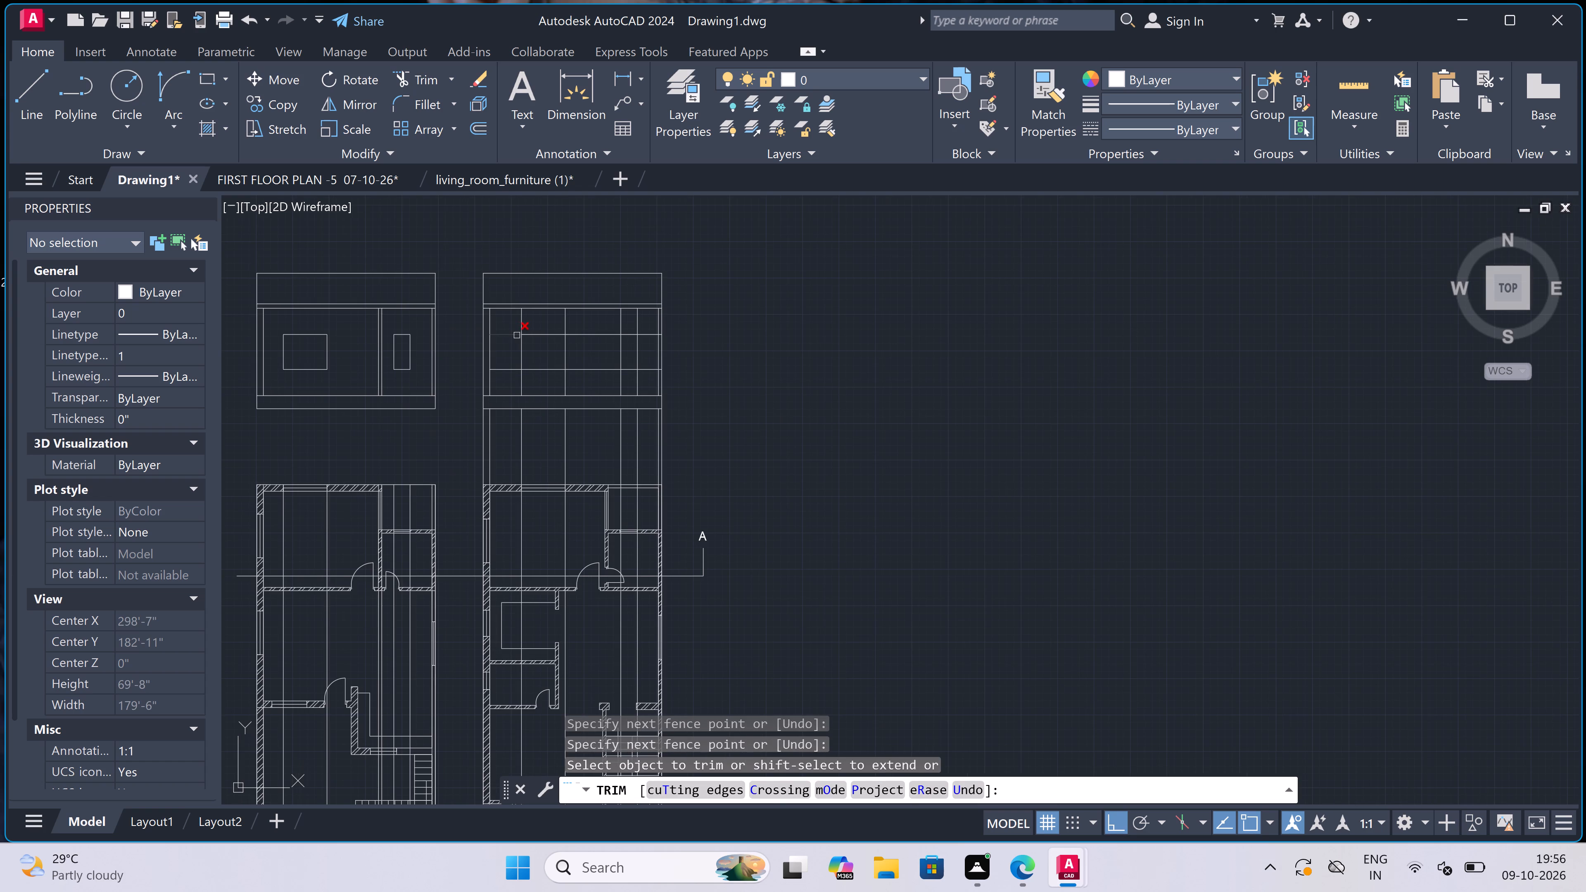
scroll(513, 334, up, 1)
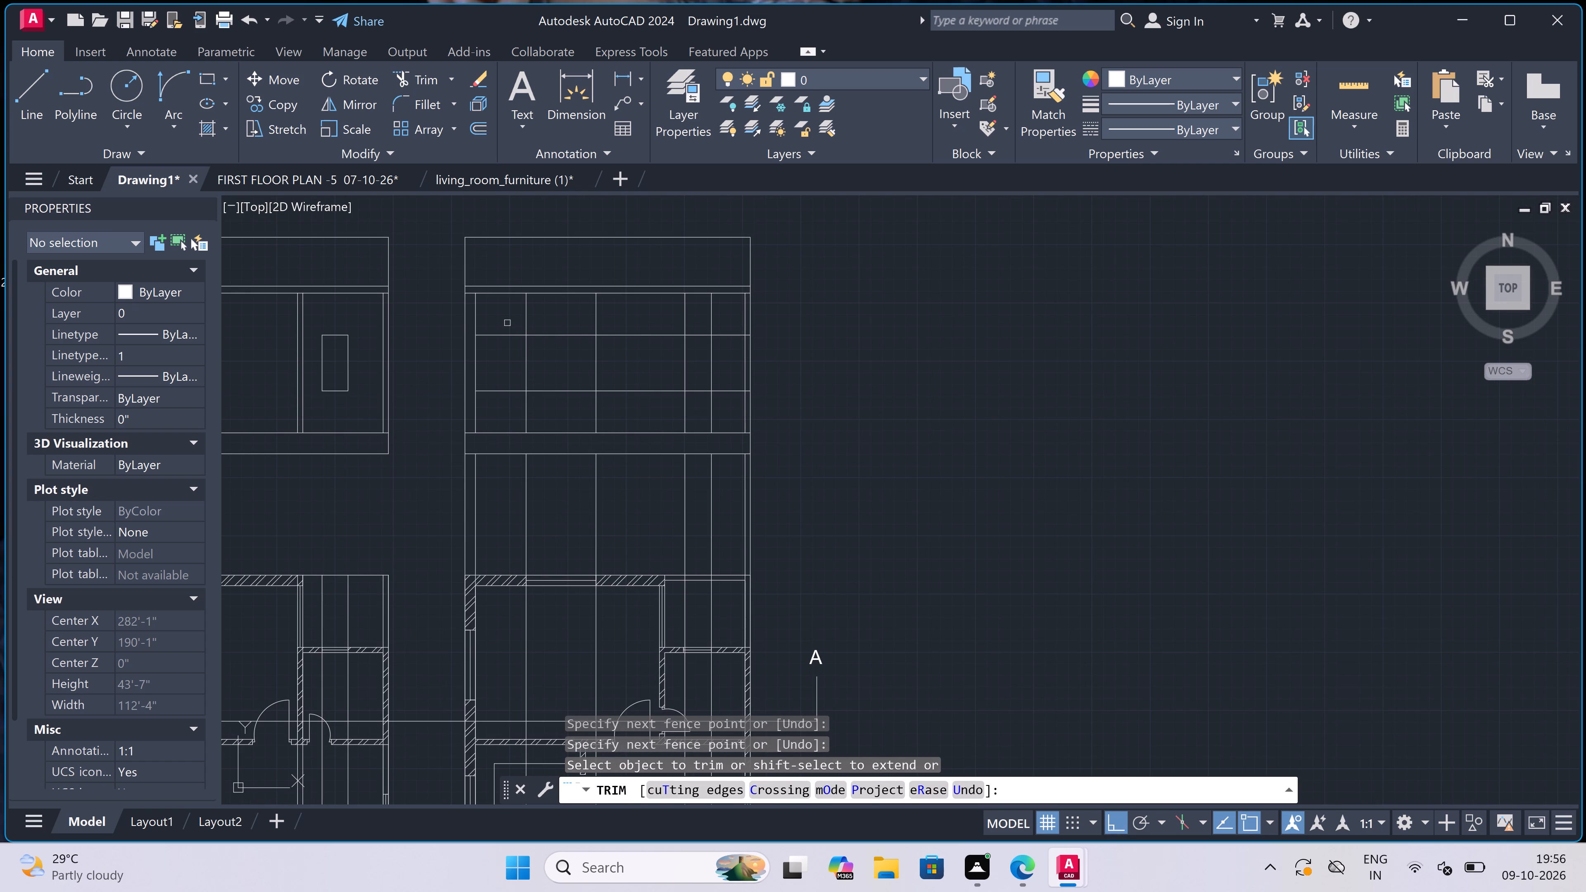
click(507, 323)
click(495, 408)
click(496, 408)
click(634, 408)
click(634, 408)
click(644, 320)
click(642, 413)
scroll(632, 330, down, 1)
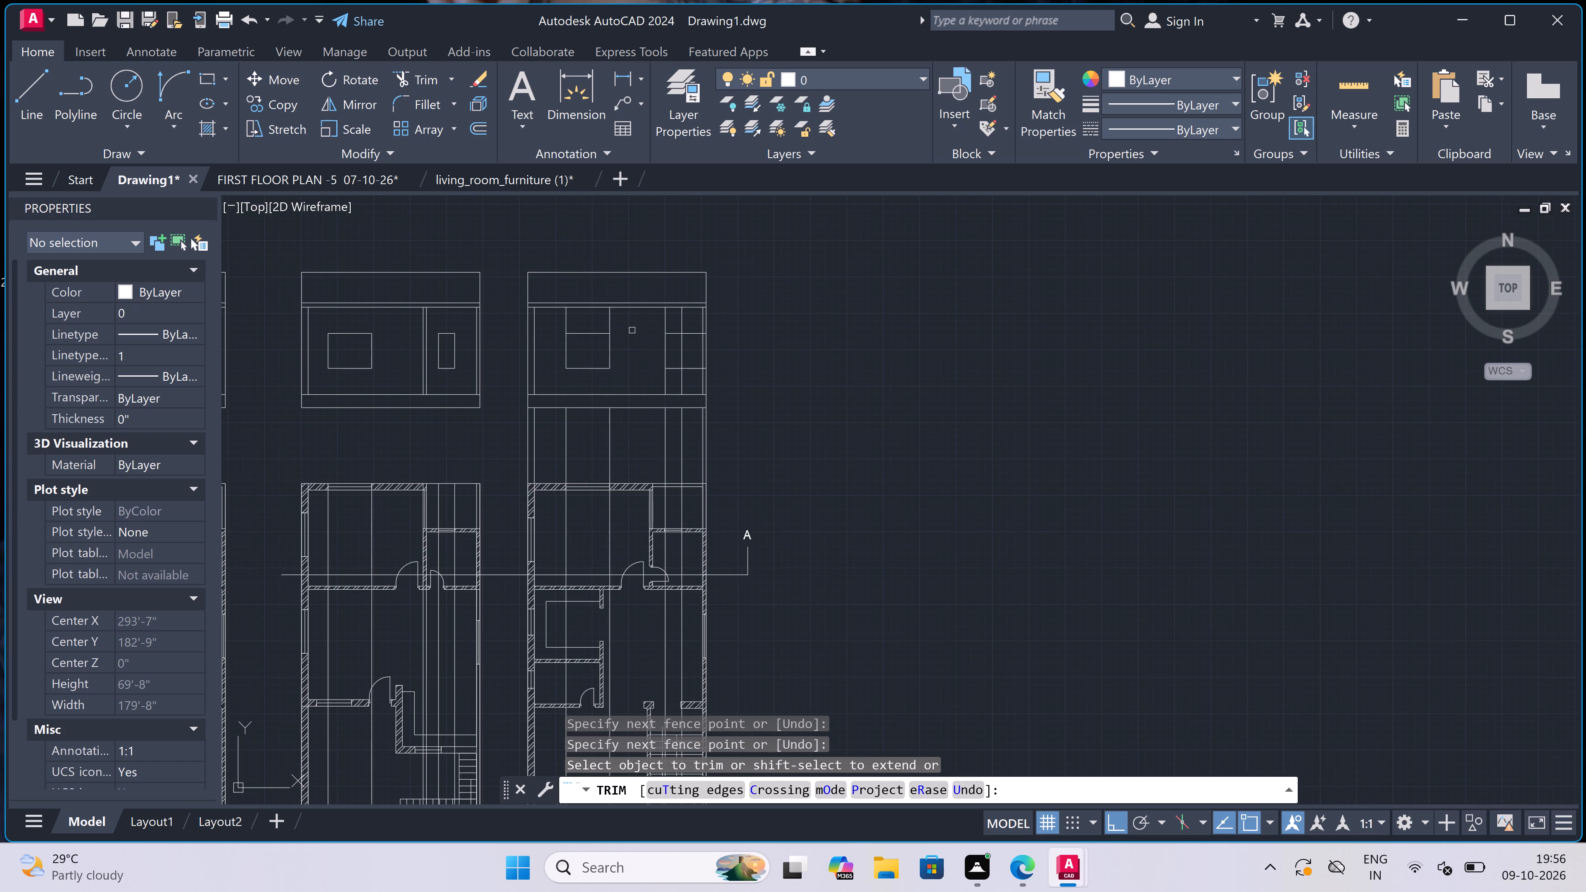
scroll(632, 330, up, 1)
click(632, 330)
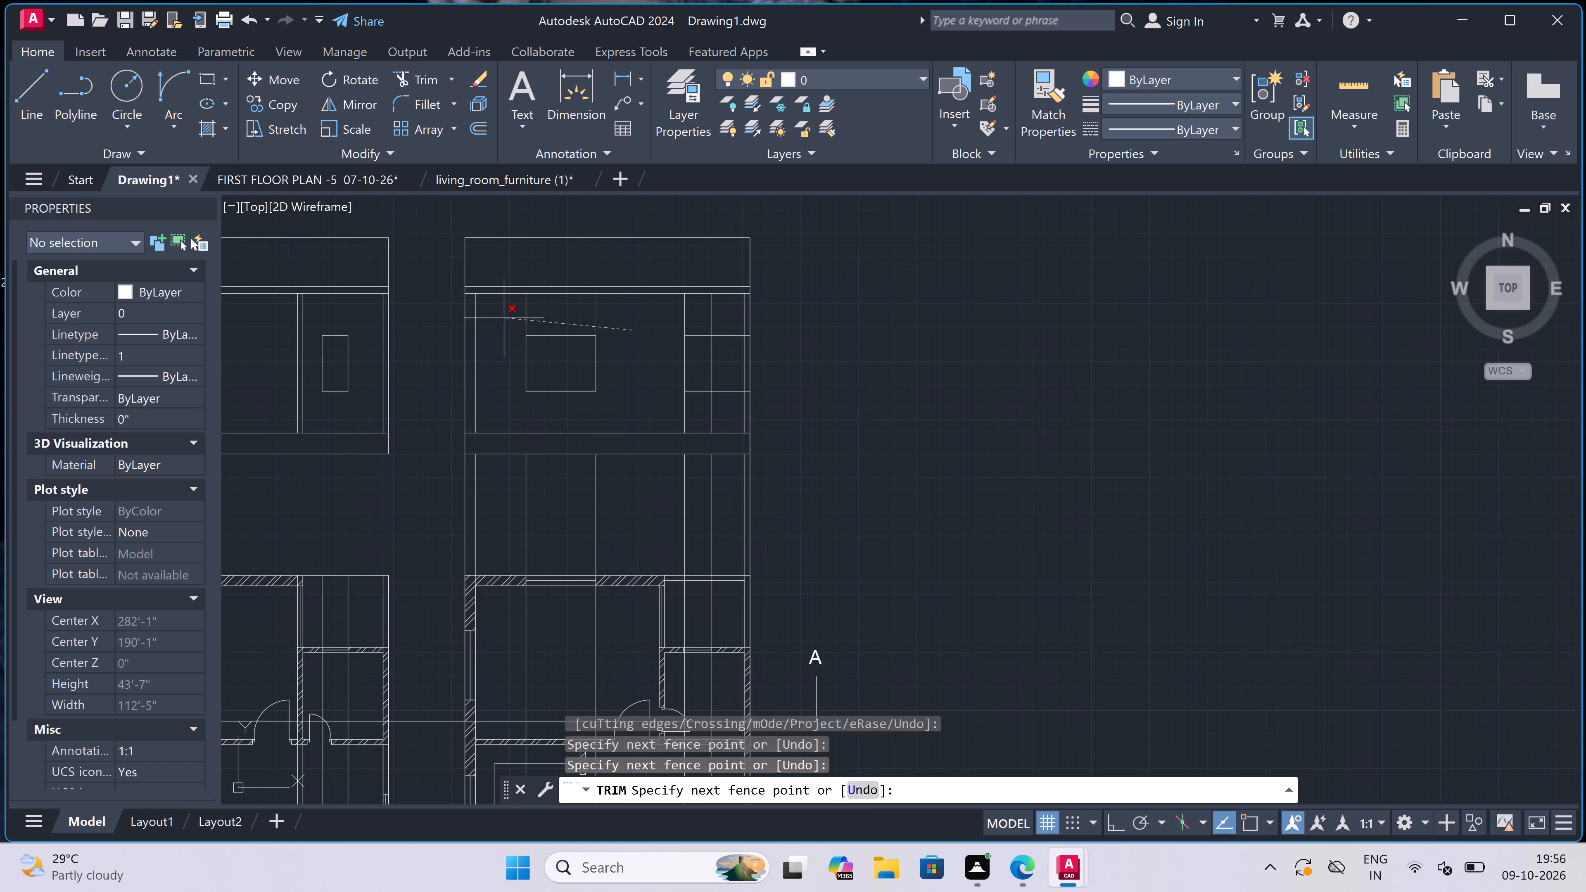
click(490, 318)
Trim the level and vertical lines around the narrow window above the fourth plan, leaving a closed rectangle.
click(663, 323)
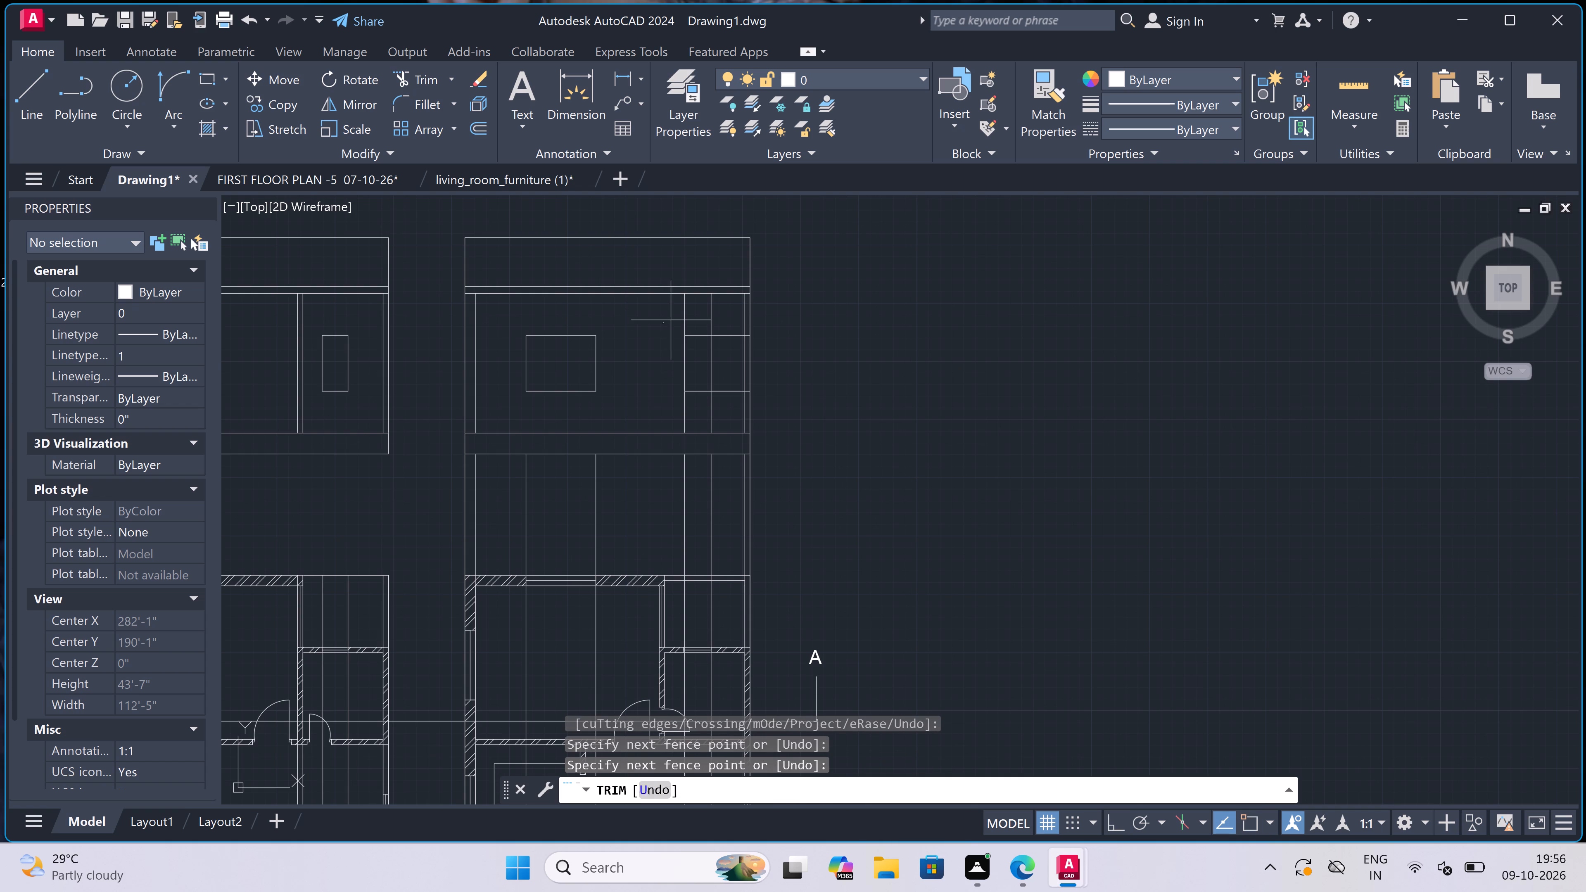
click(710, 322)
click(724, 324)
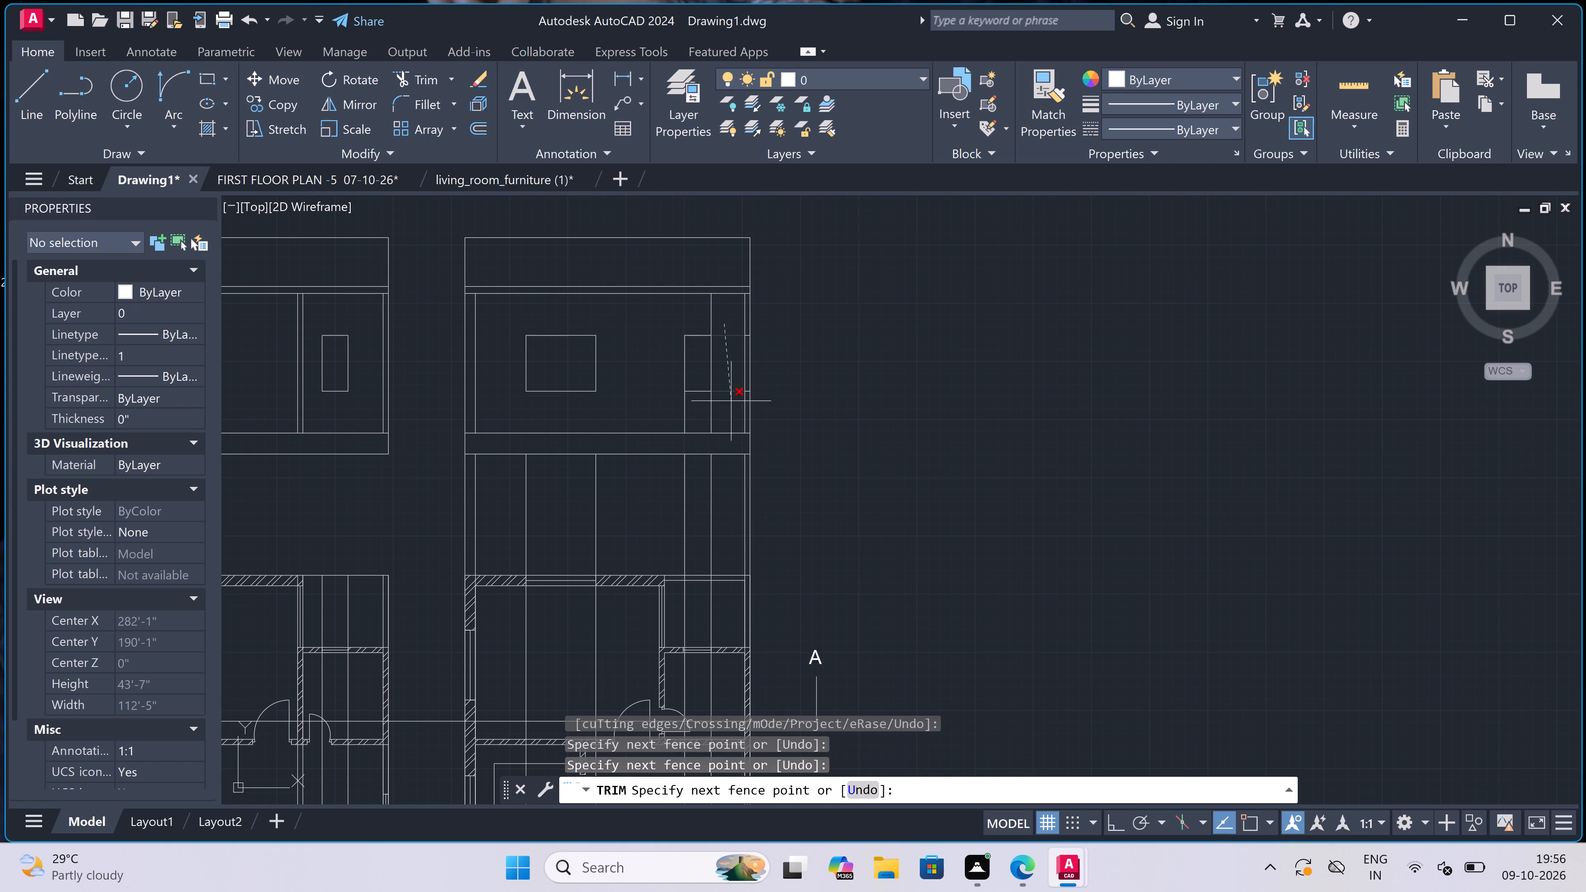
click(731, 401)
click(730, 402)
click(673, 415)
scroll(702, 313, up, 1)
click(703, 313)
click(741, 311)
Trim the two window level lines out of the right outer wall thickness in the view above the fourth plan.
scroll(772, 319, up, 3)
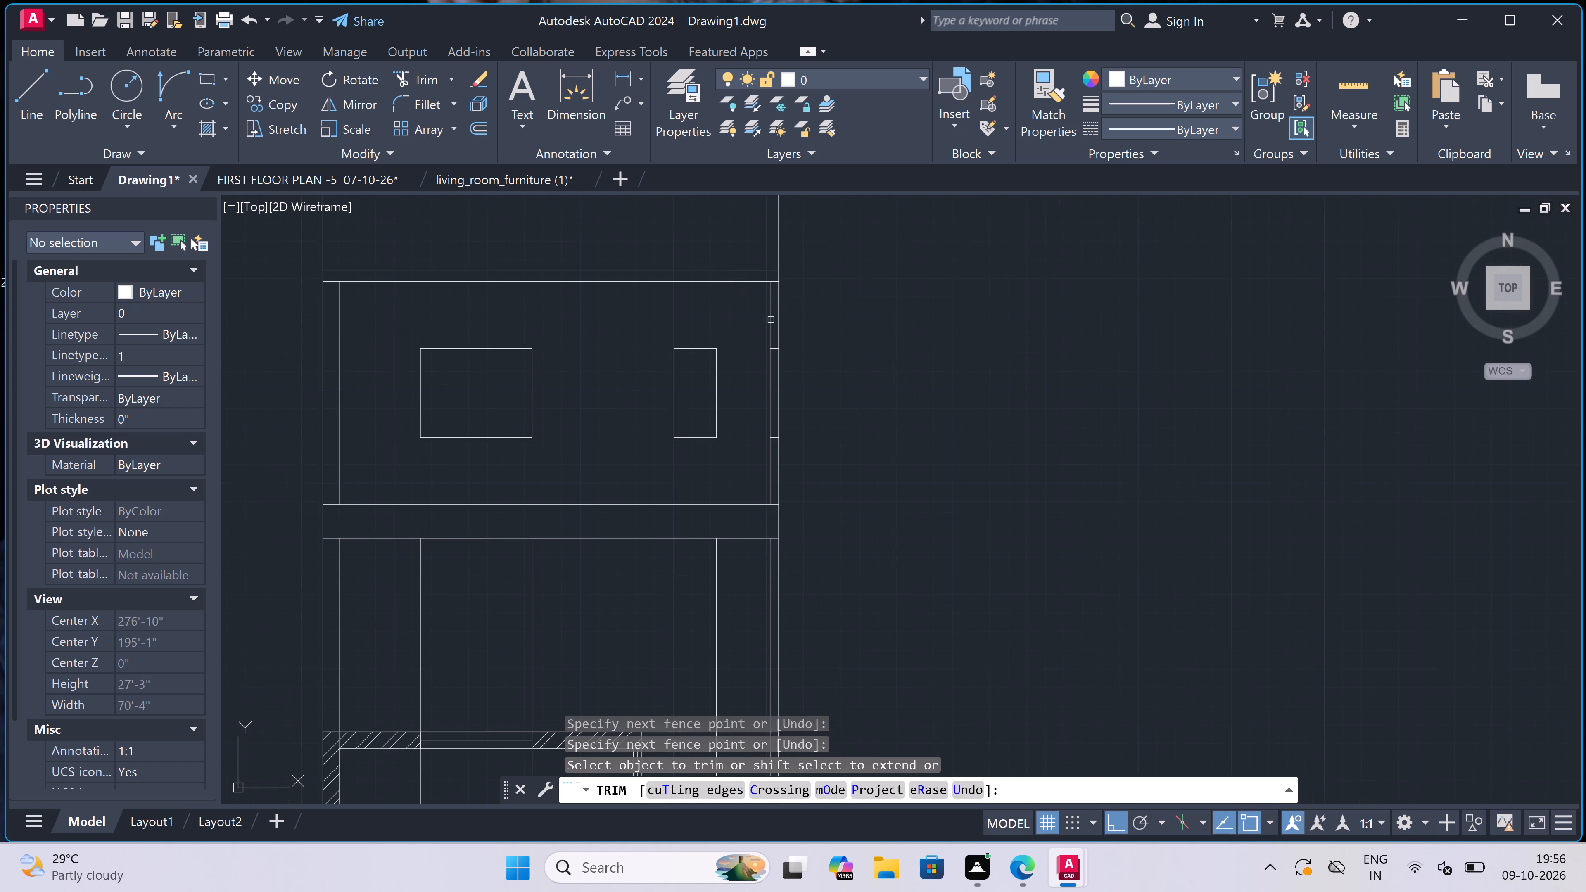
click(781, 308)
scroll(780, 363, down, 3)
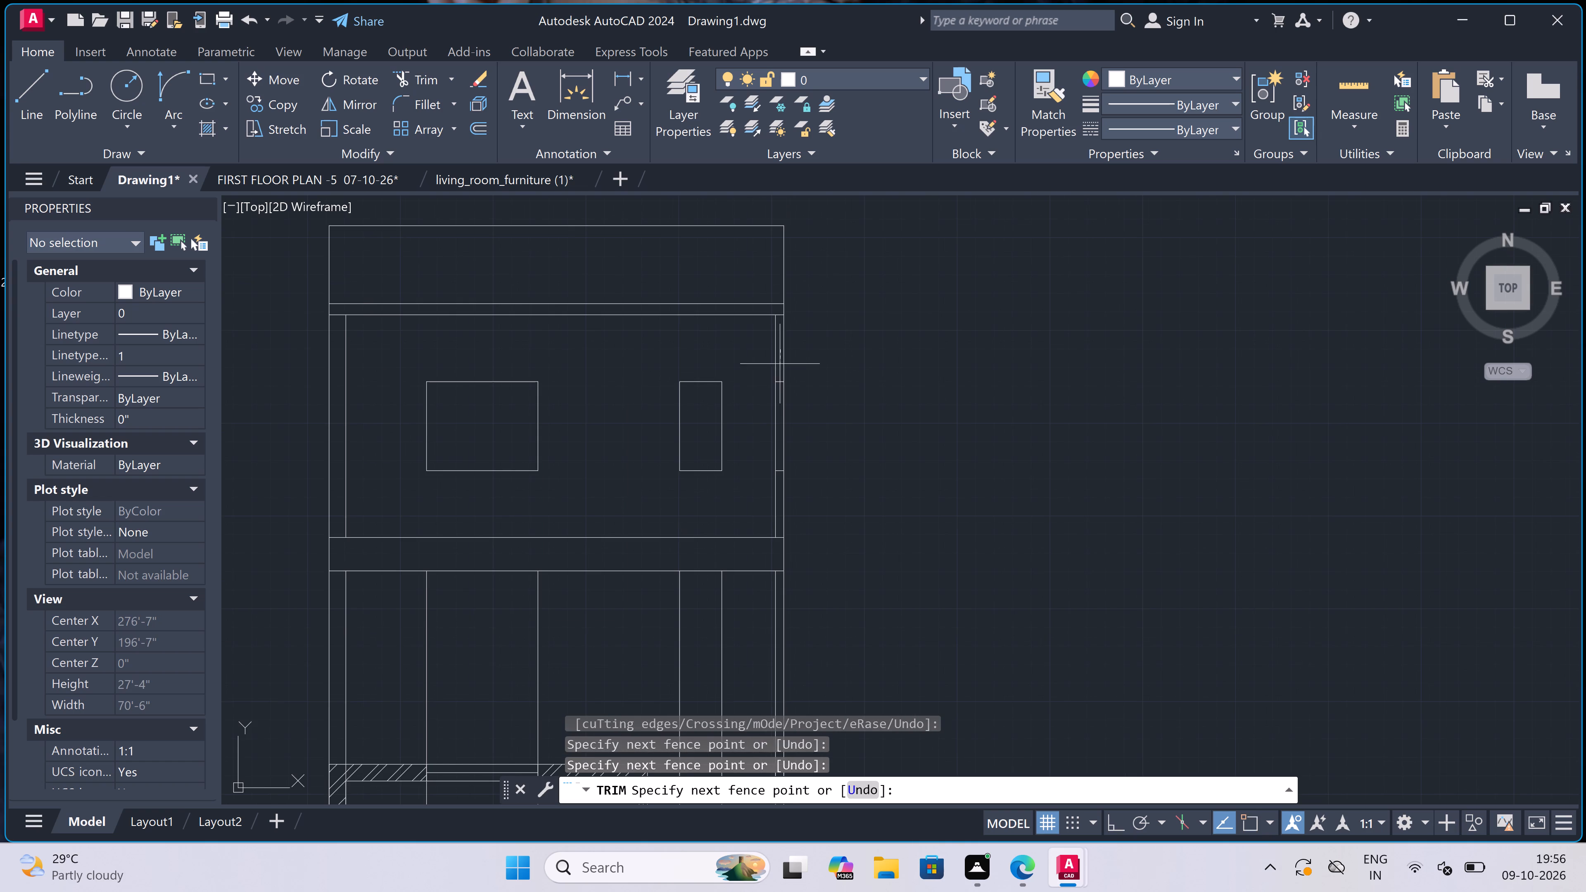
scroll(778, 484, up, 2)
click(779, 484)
Trim all the vertical projection lines in the gap between the lowest level band and the fourth plan.
scroll(779, 484, down, 1)
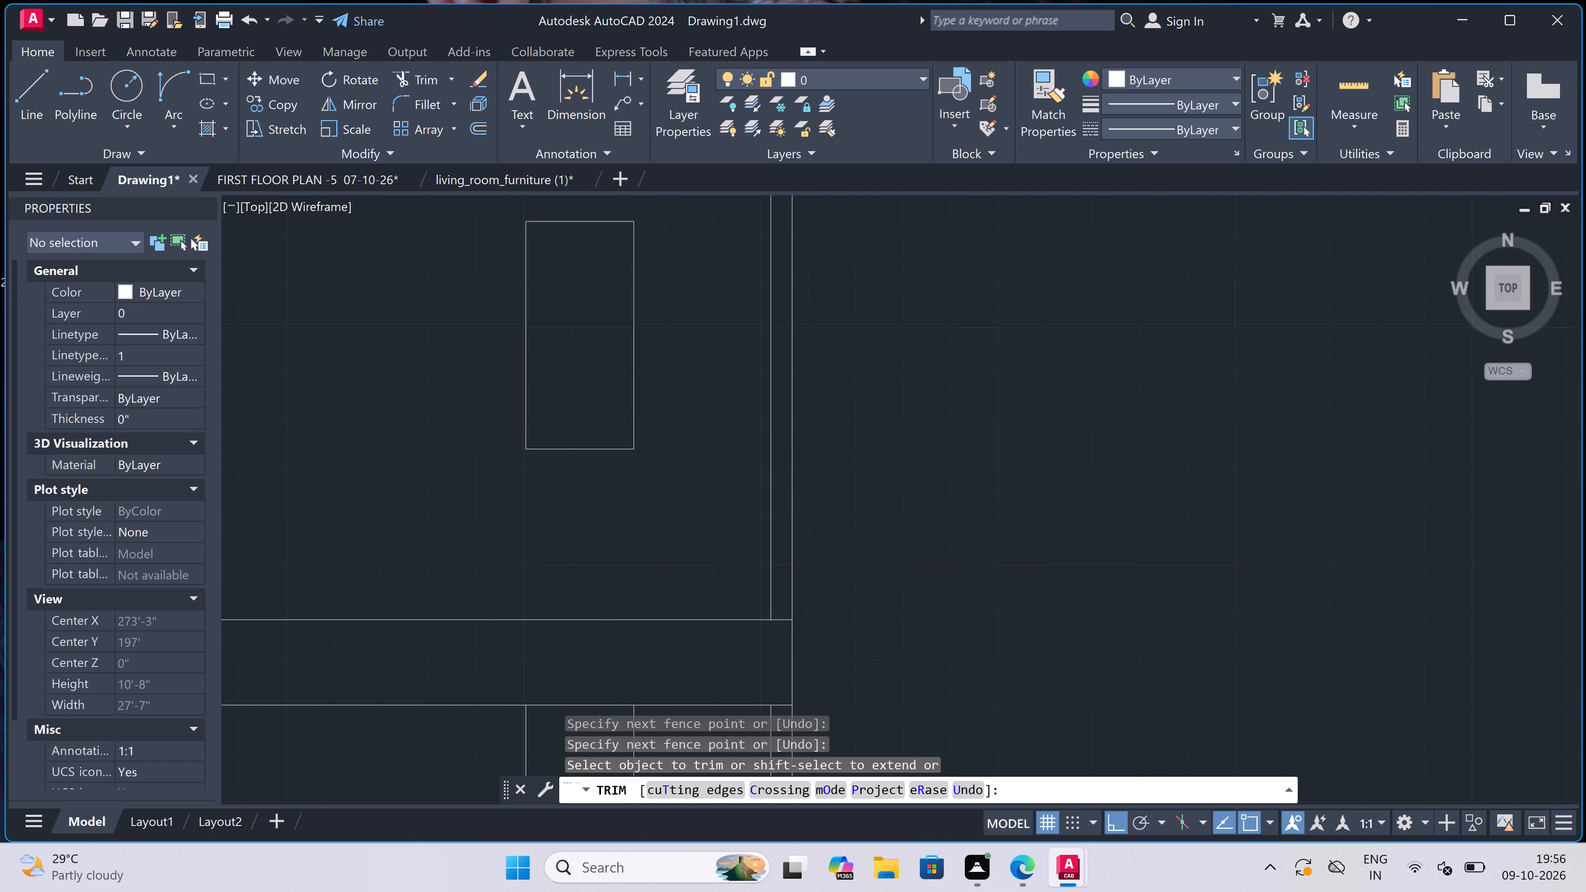
scroll(779, 484, down, 1)
click(820, 602)
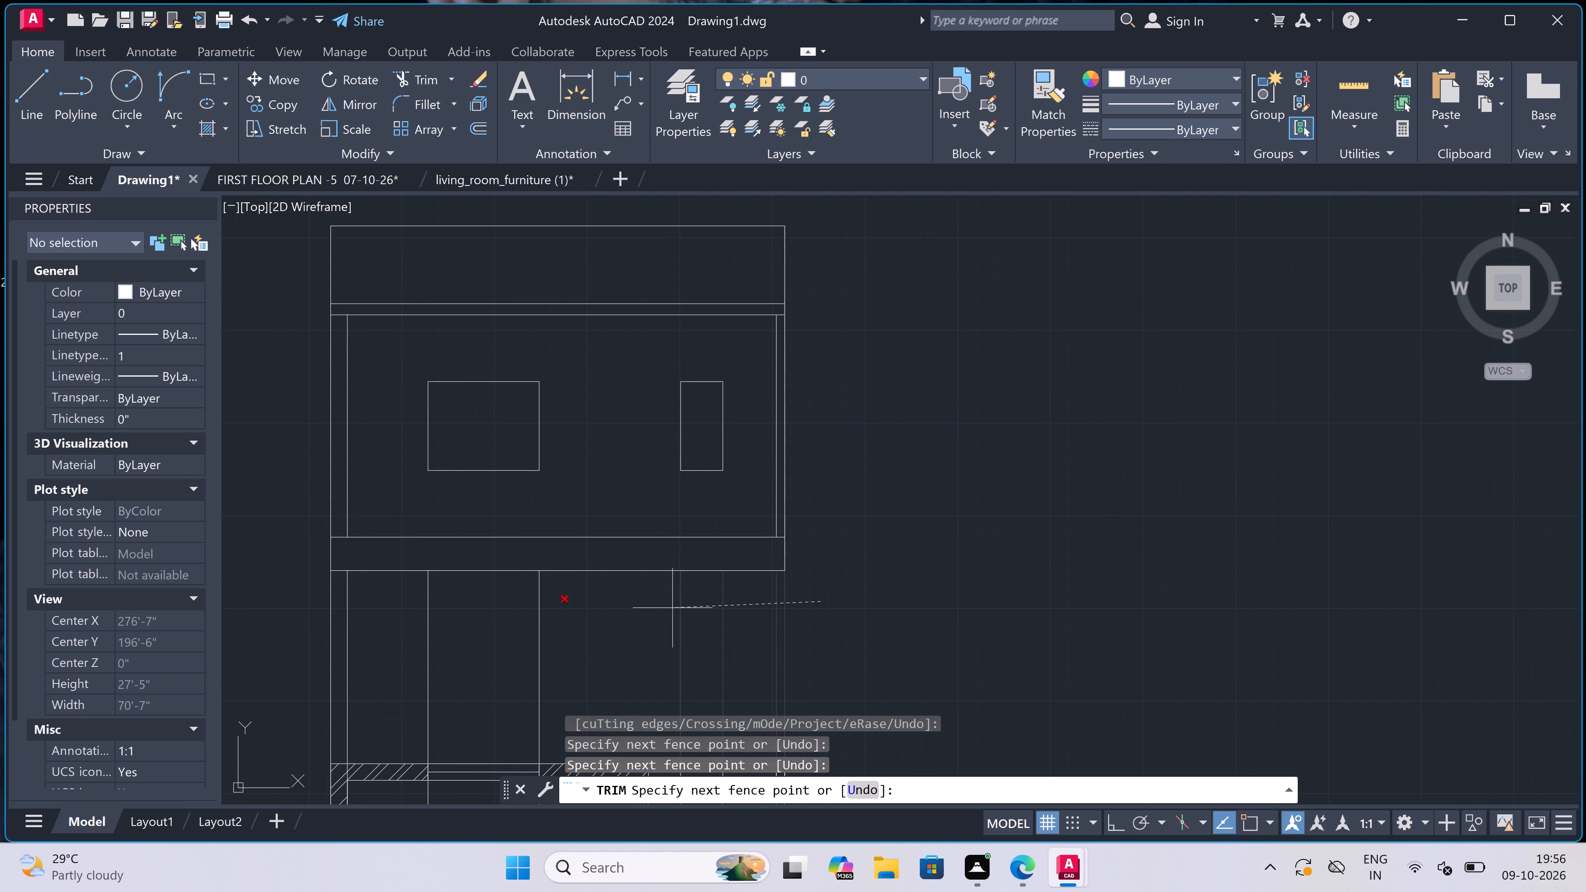
click(323, 599)
scroll(885, 380, down, 4)
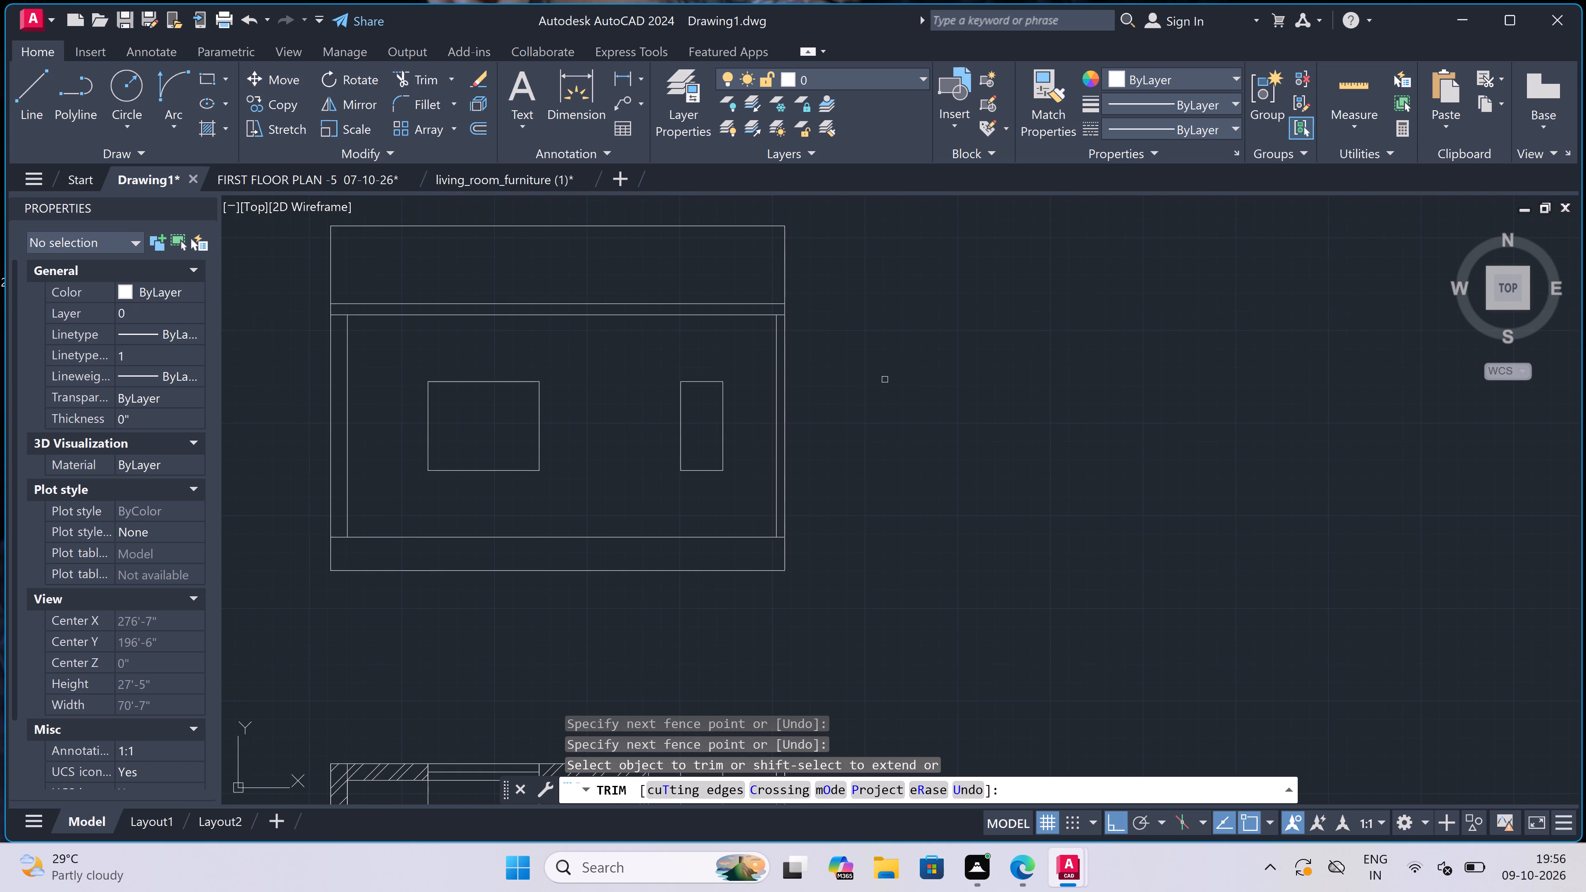
scroll(885, 380, up, 2)
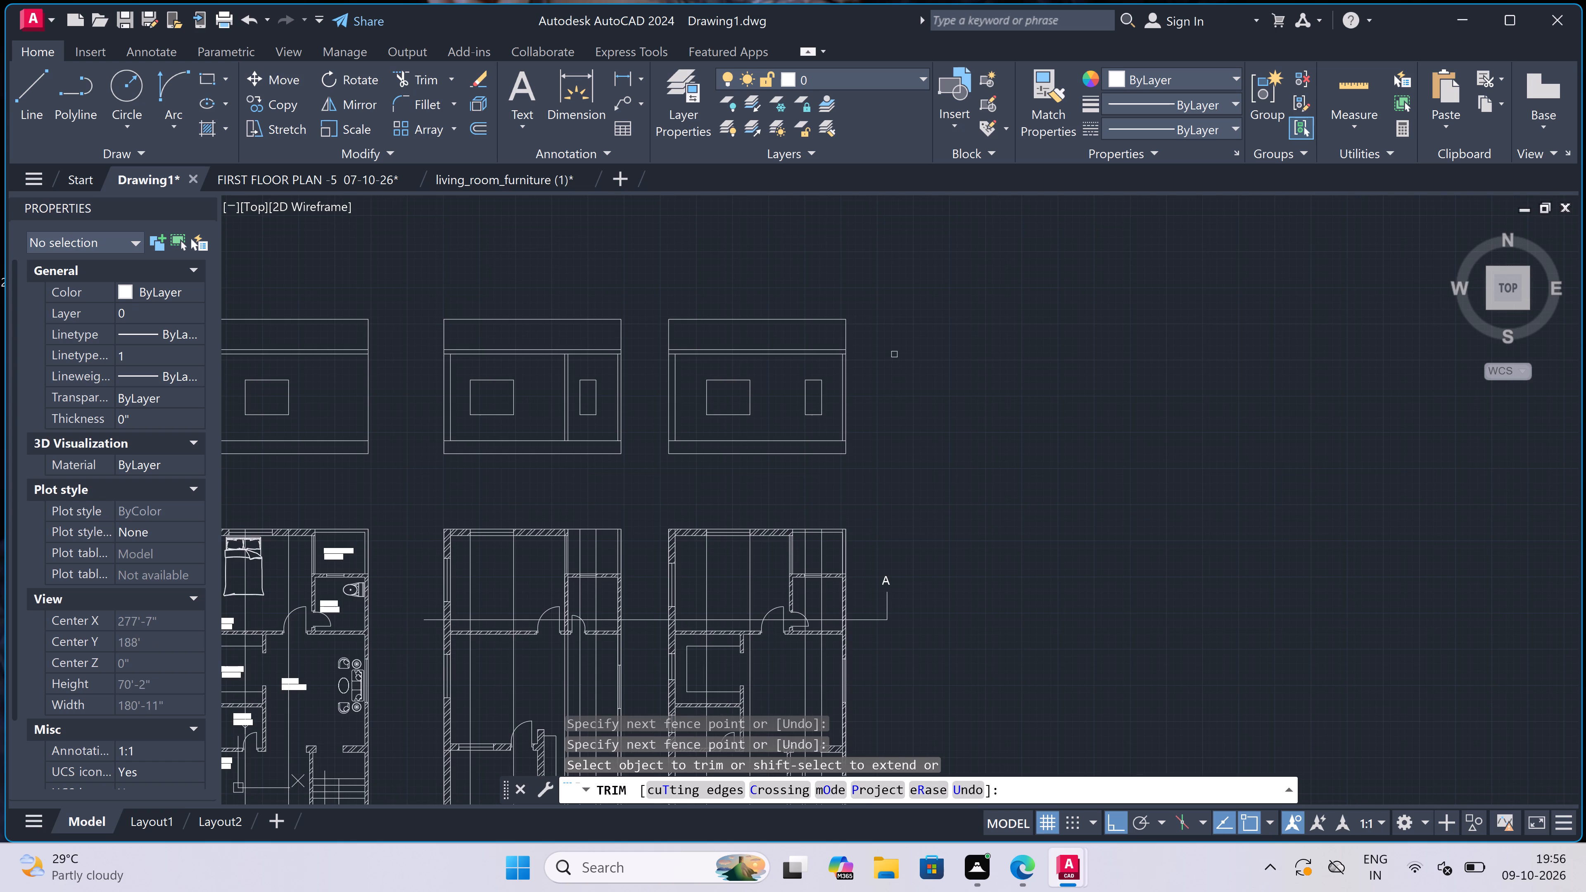
key(Escape)
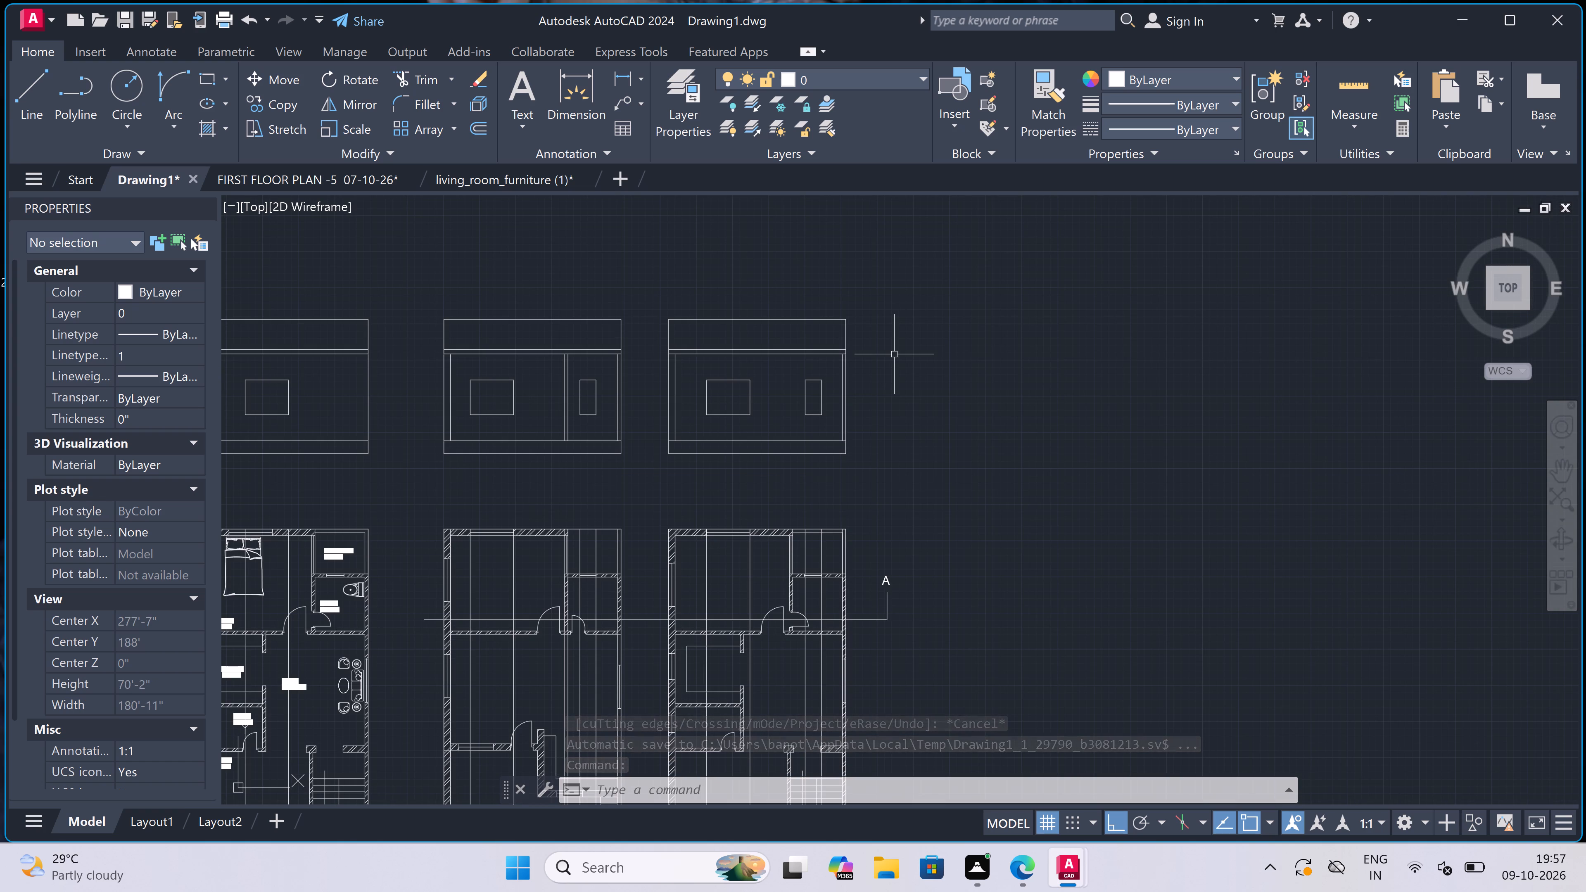
Erase the entire trimmed view above the fourth plan.
click(862, 322)
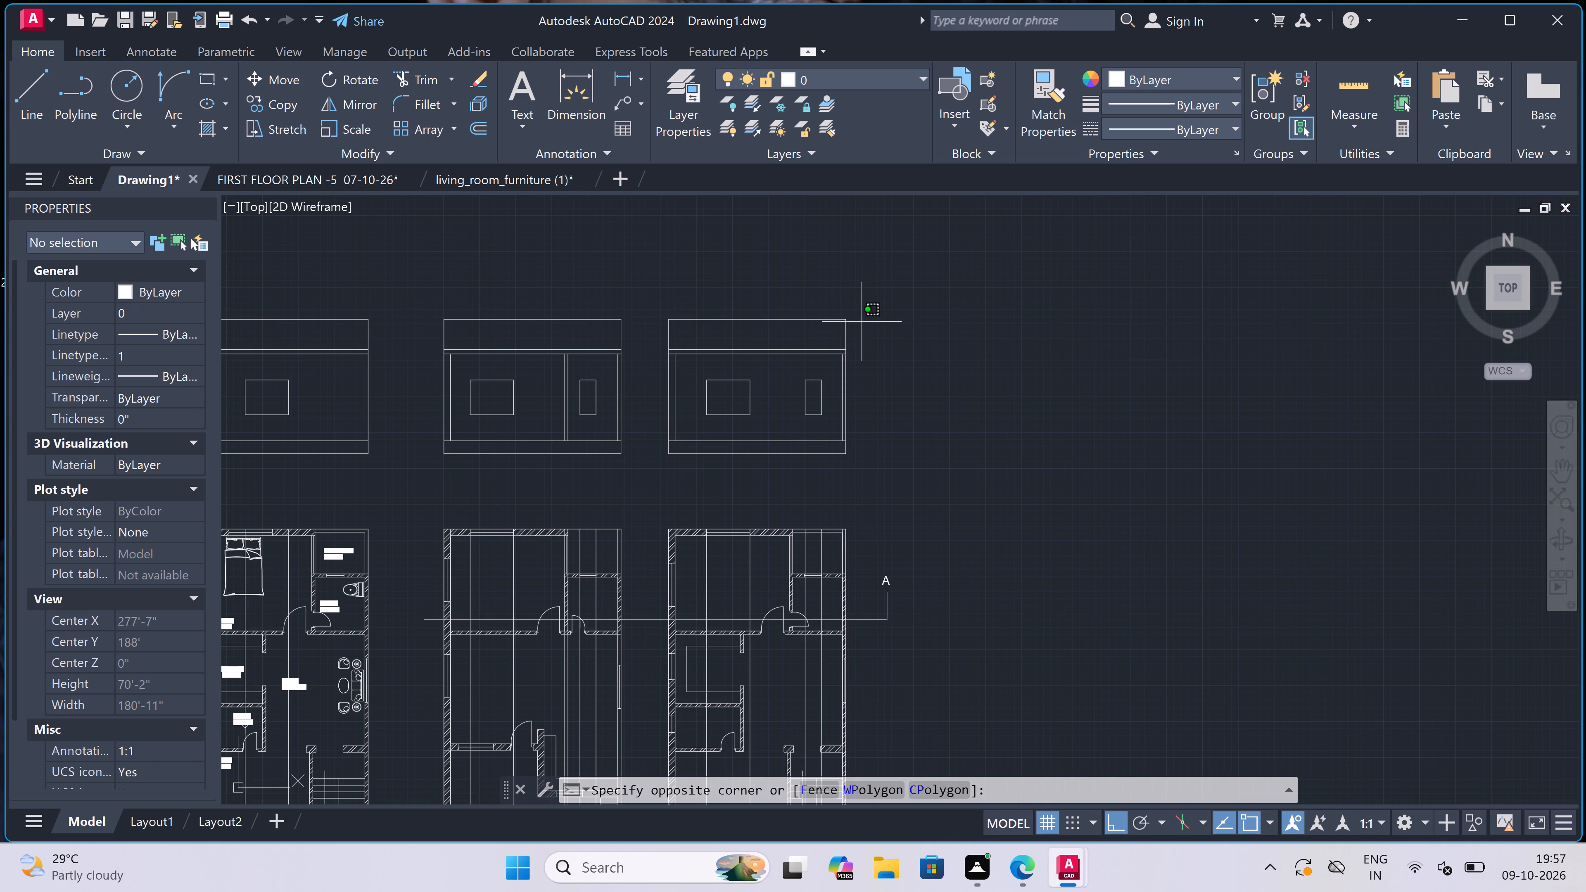
click(833, 334)
click(912, 264)
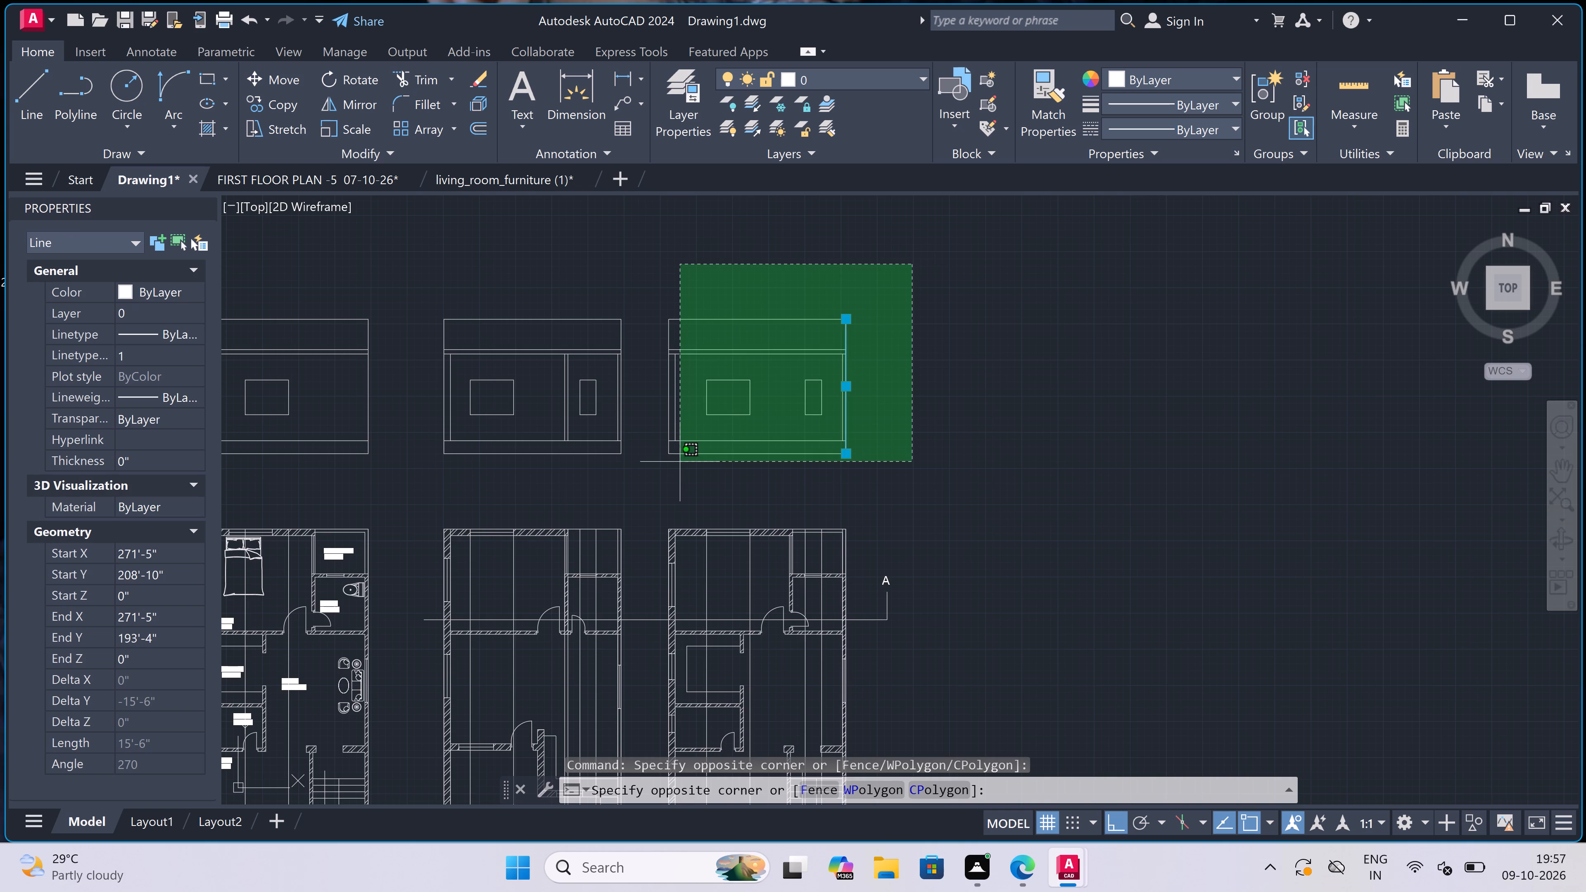
click(662, 465)
key(Delete)
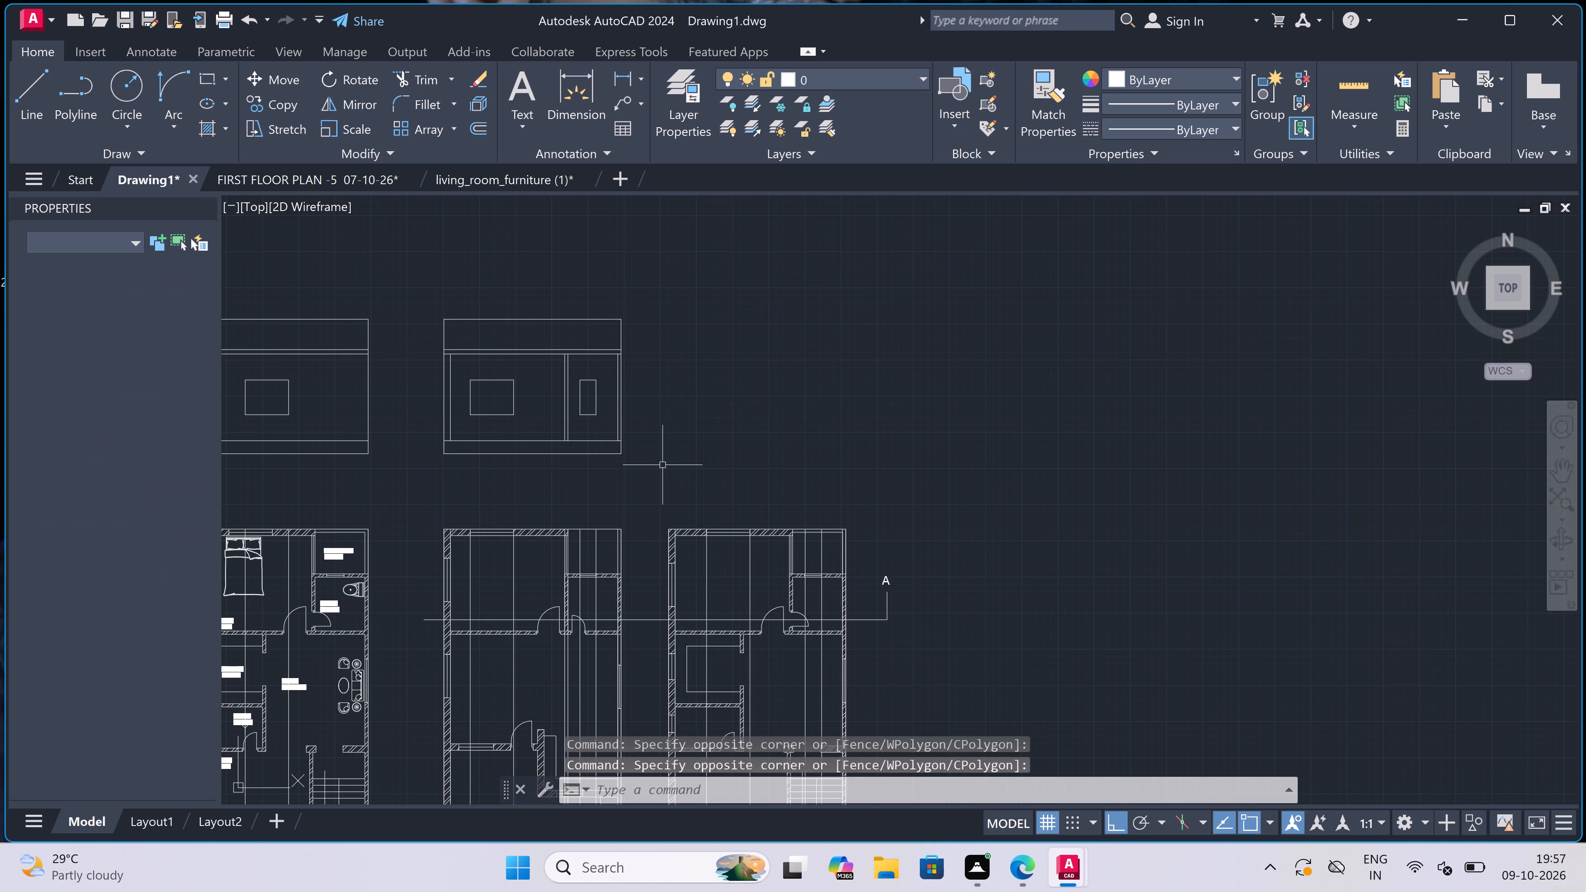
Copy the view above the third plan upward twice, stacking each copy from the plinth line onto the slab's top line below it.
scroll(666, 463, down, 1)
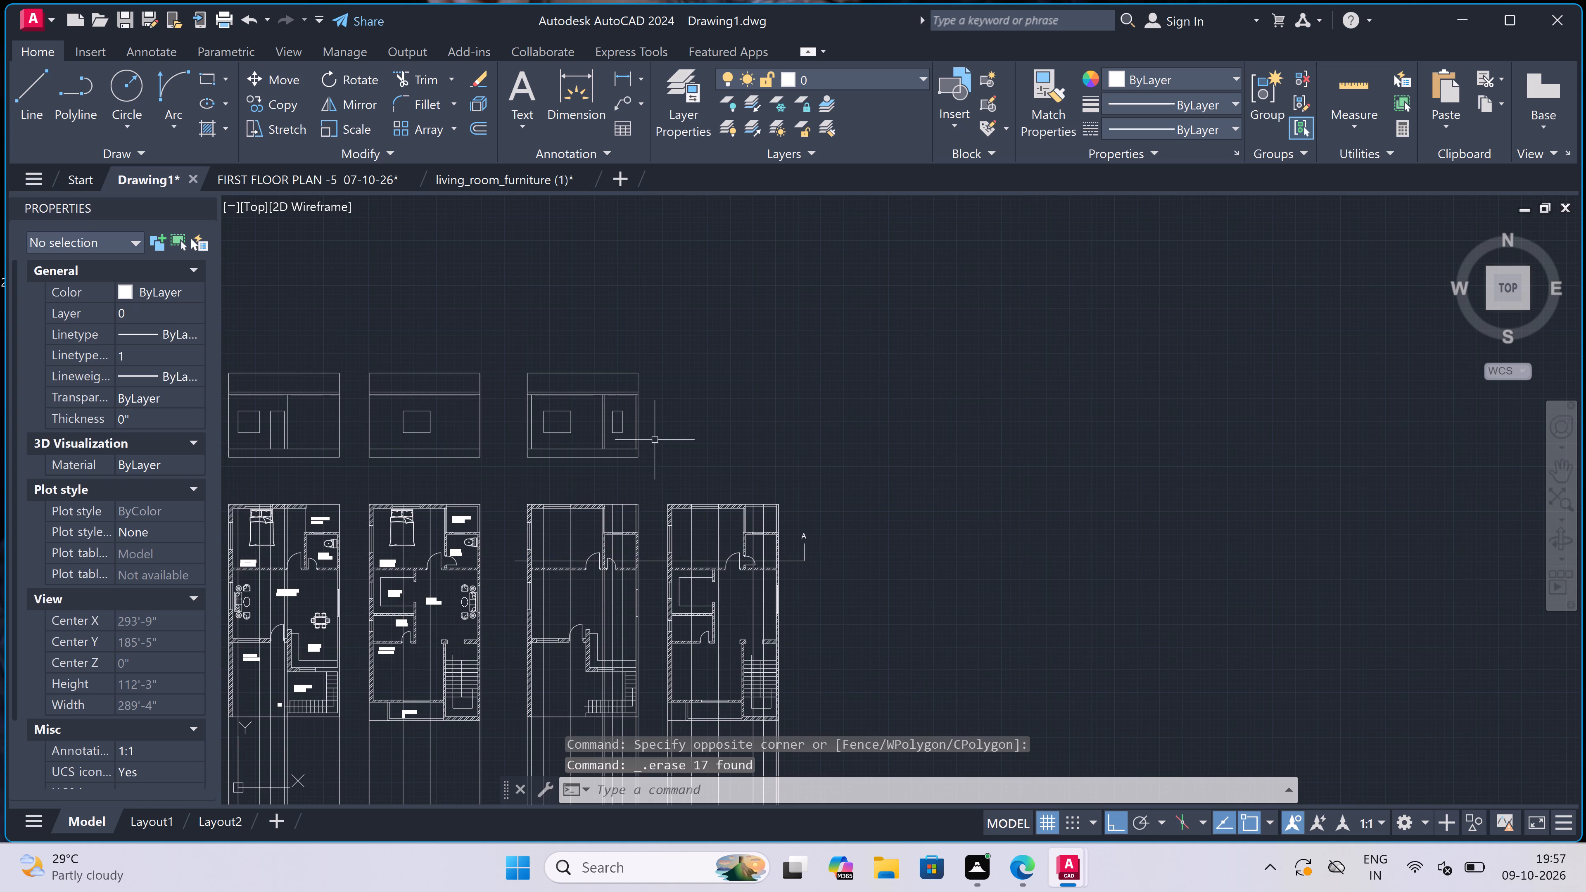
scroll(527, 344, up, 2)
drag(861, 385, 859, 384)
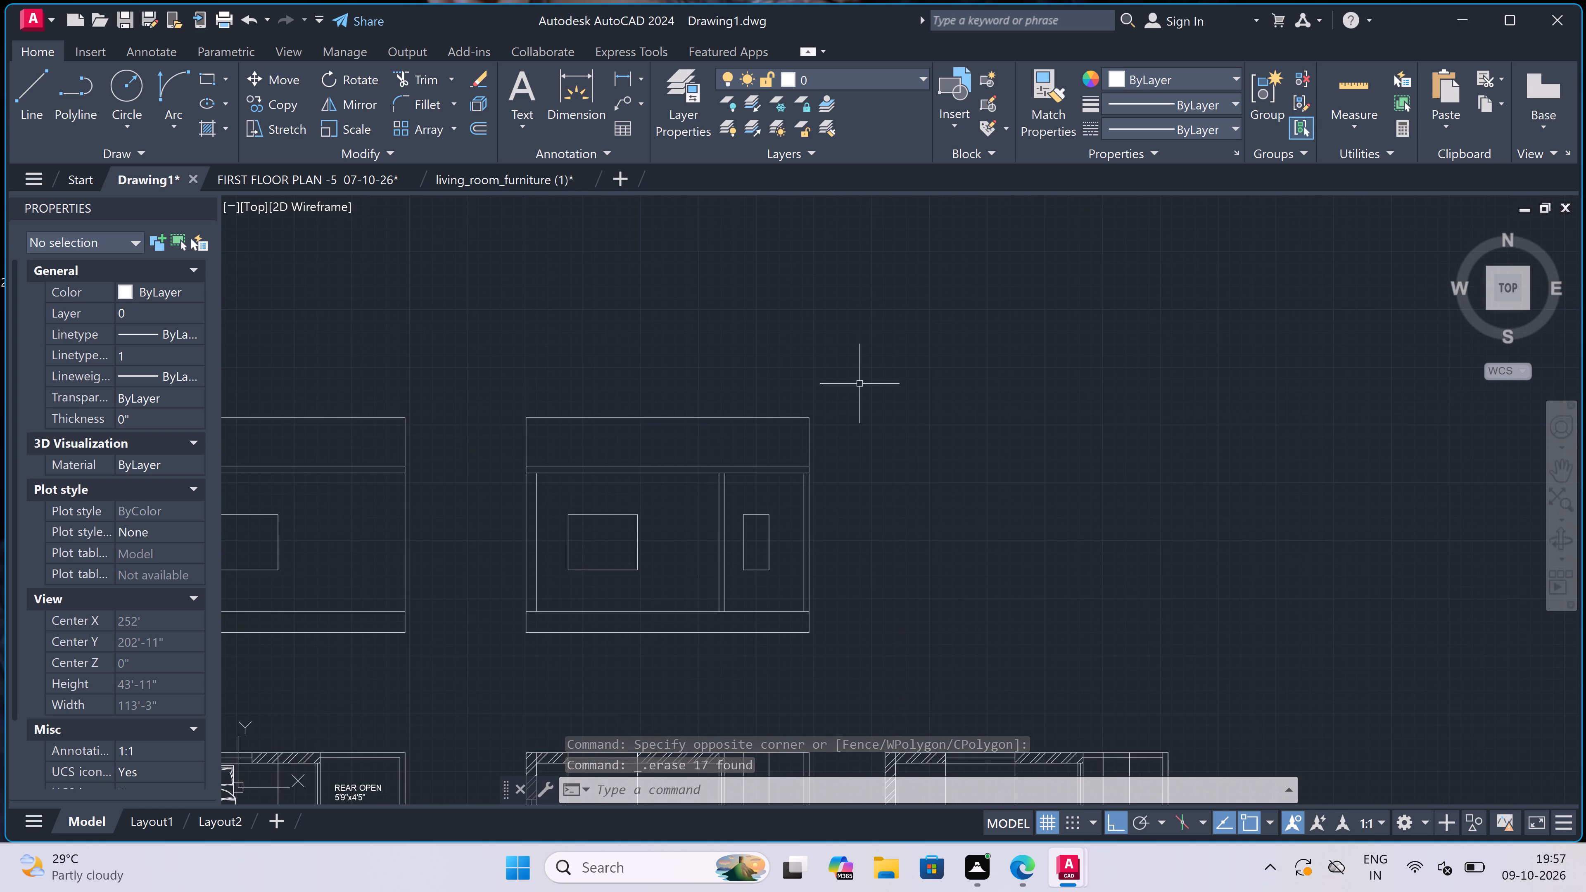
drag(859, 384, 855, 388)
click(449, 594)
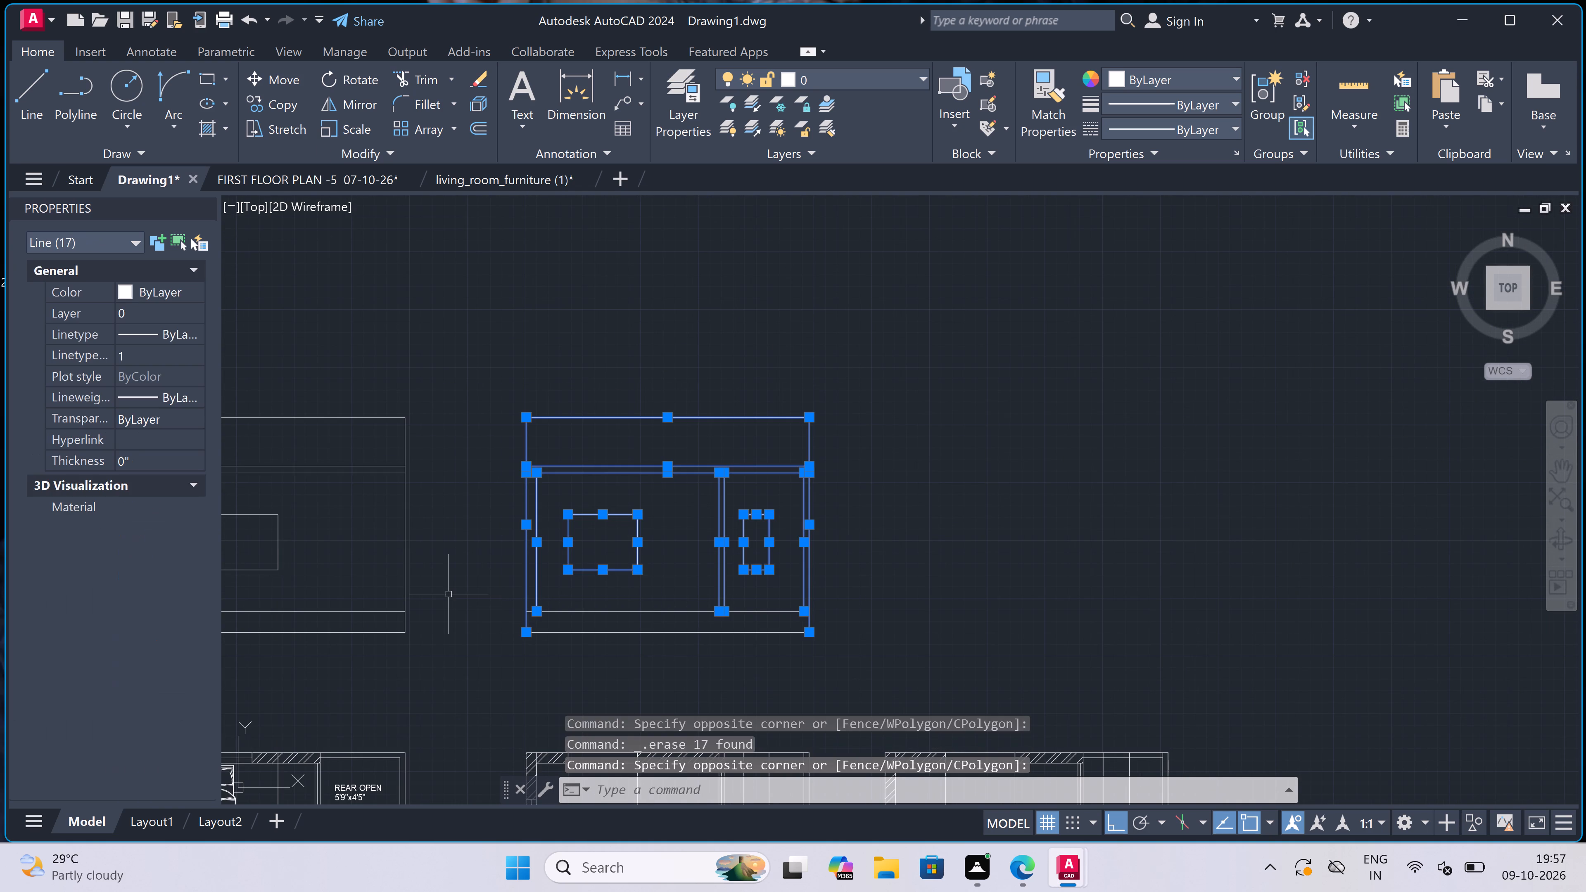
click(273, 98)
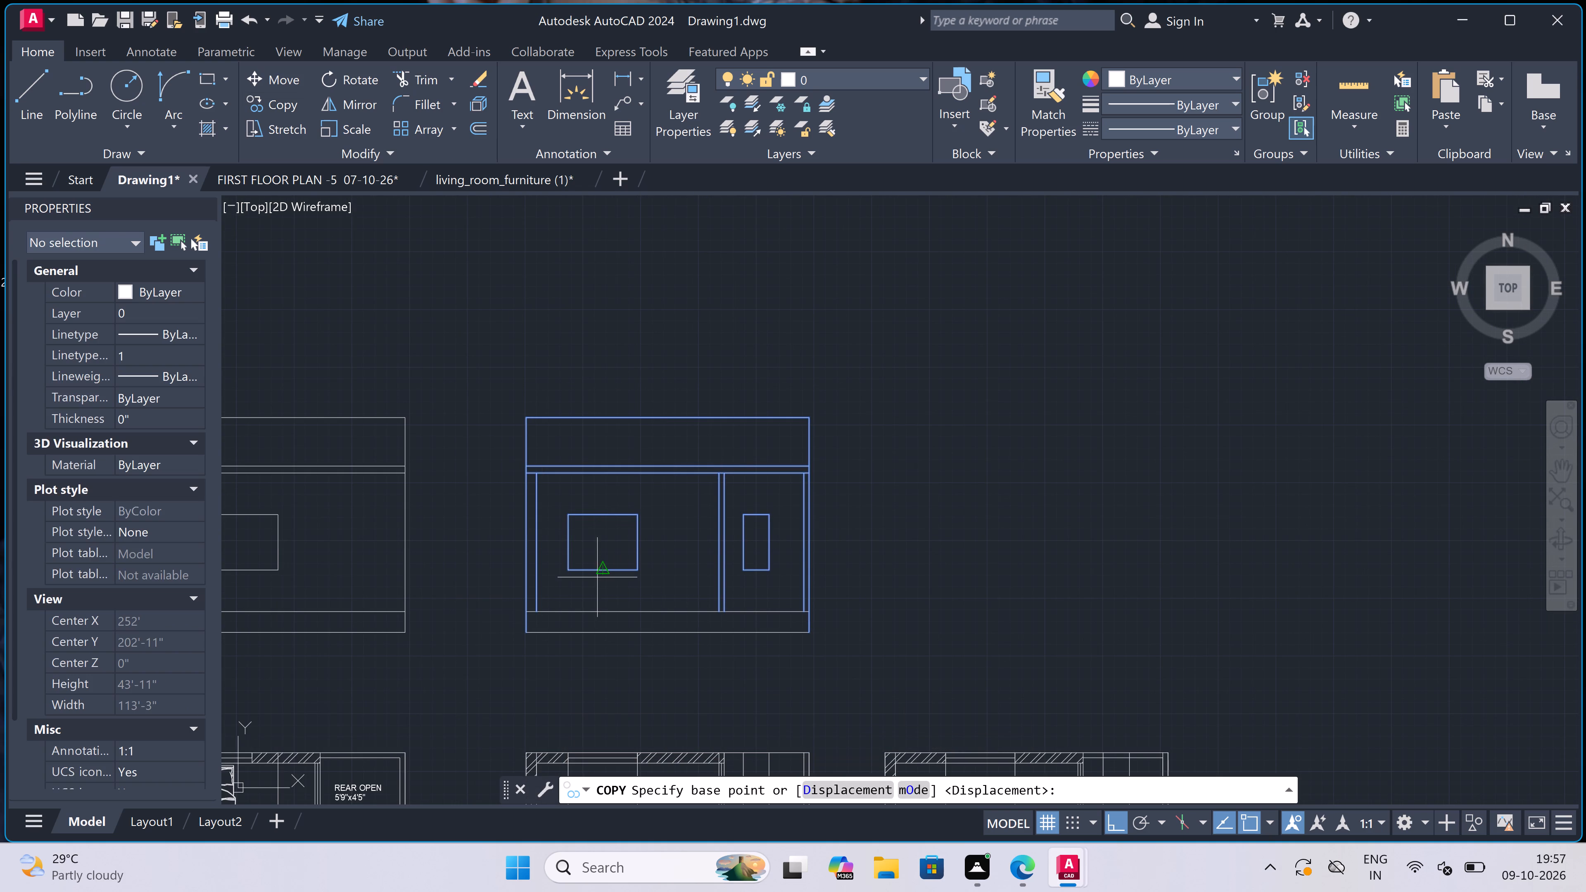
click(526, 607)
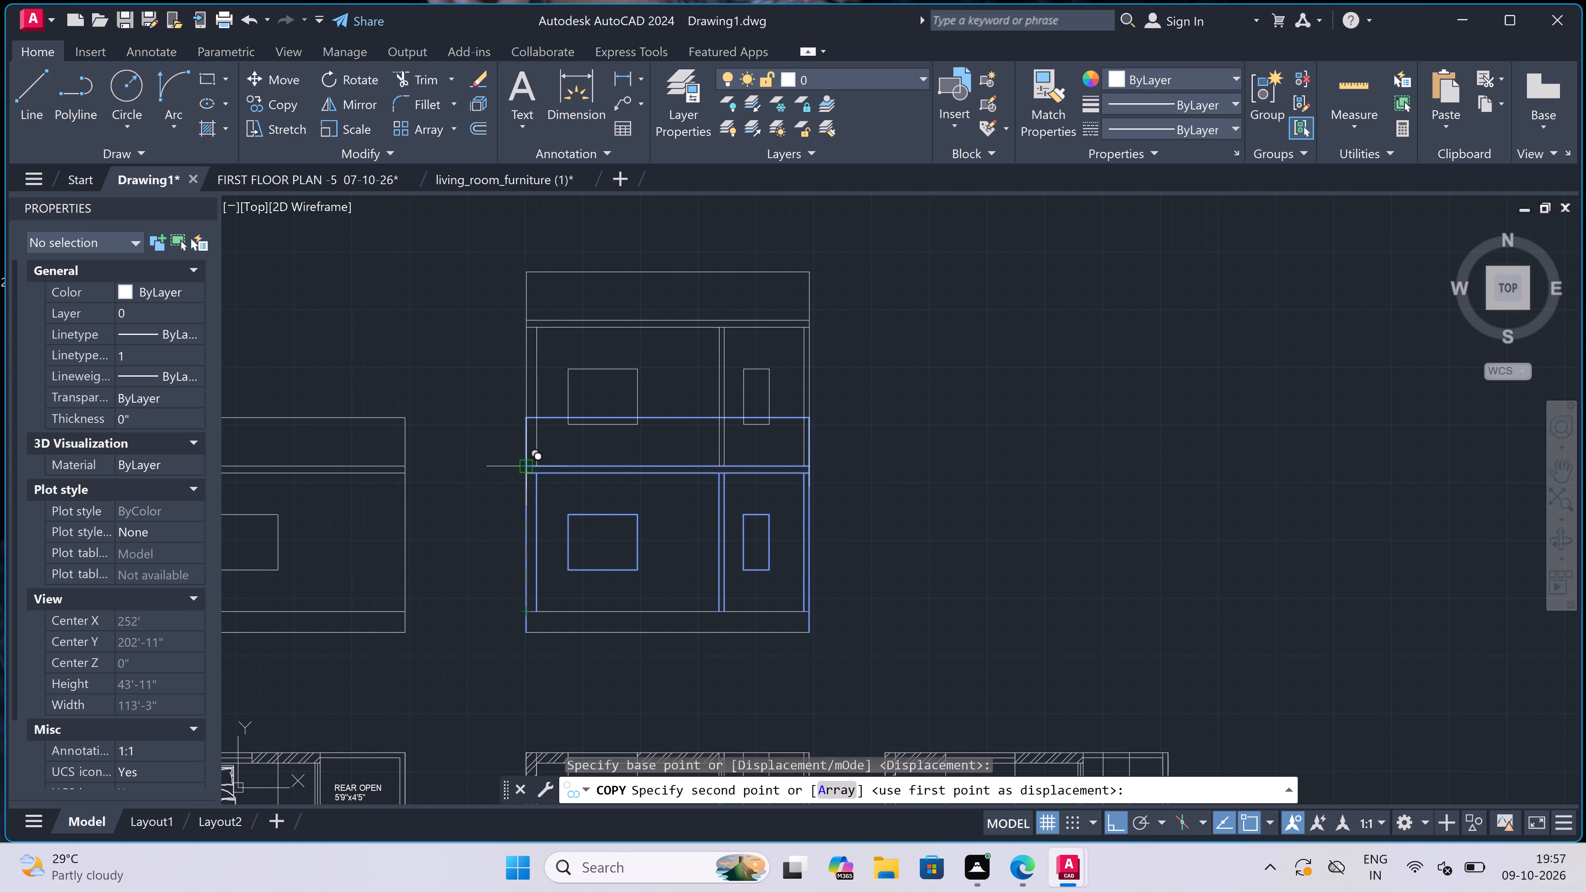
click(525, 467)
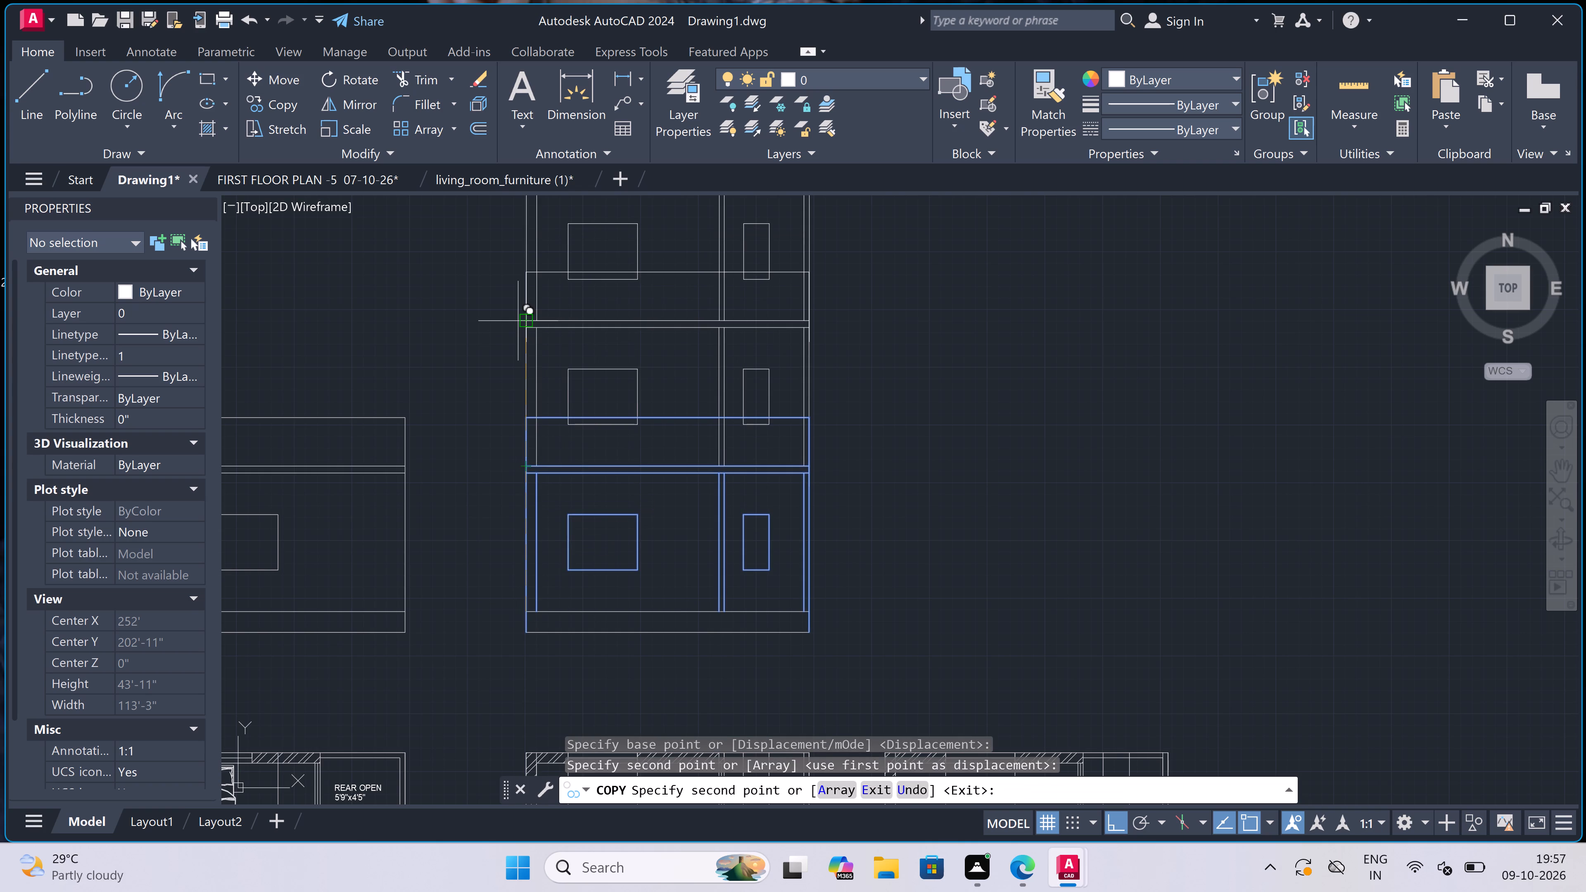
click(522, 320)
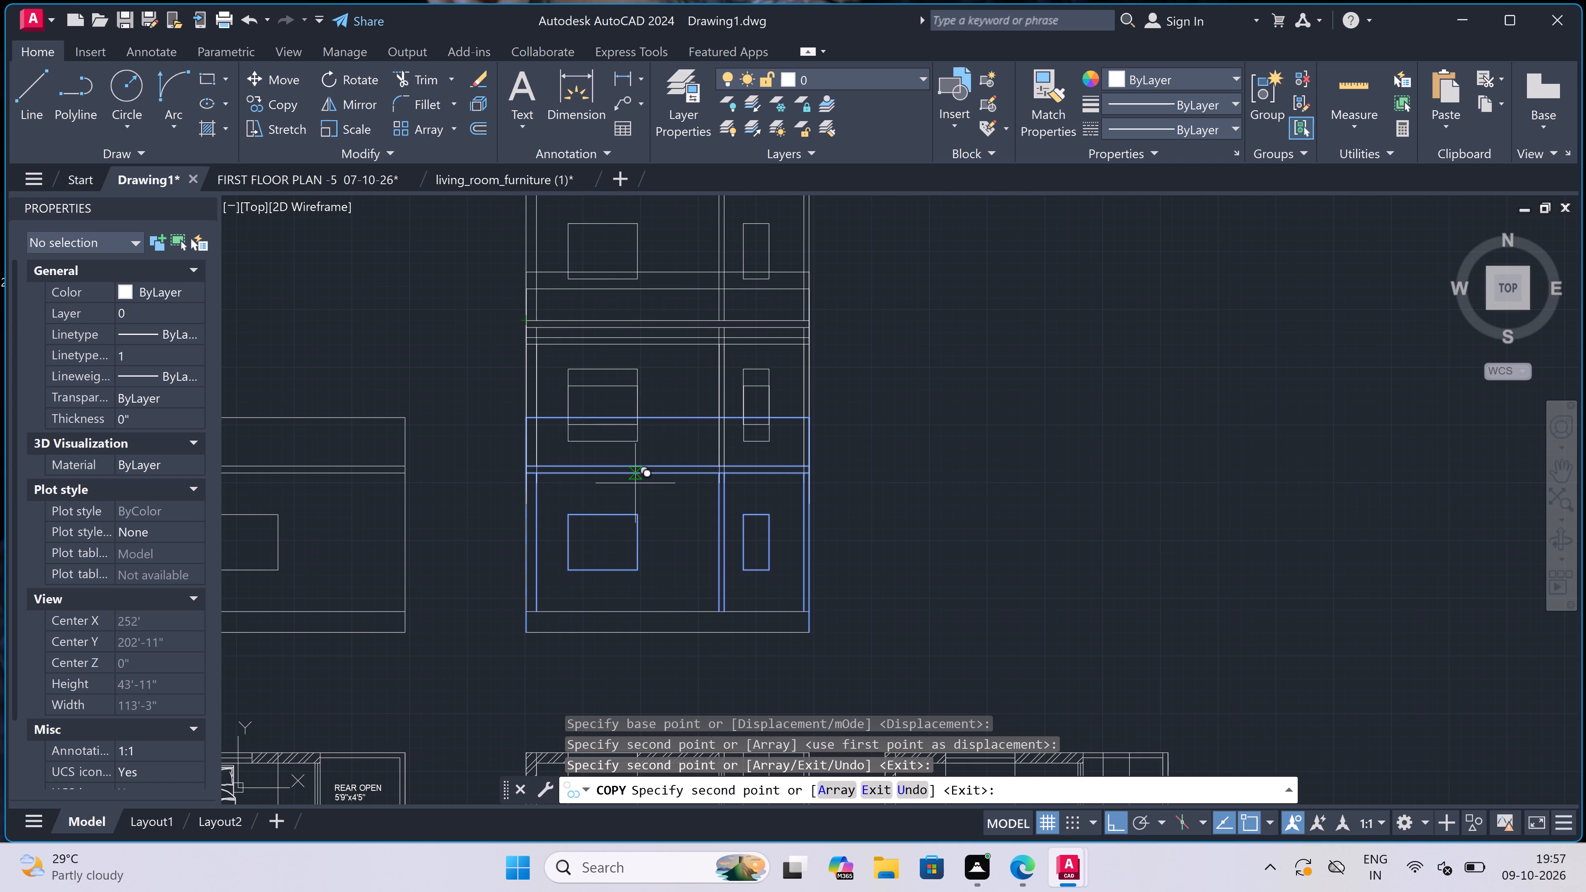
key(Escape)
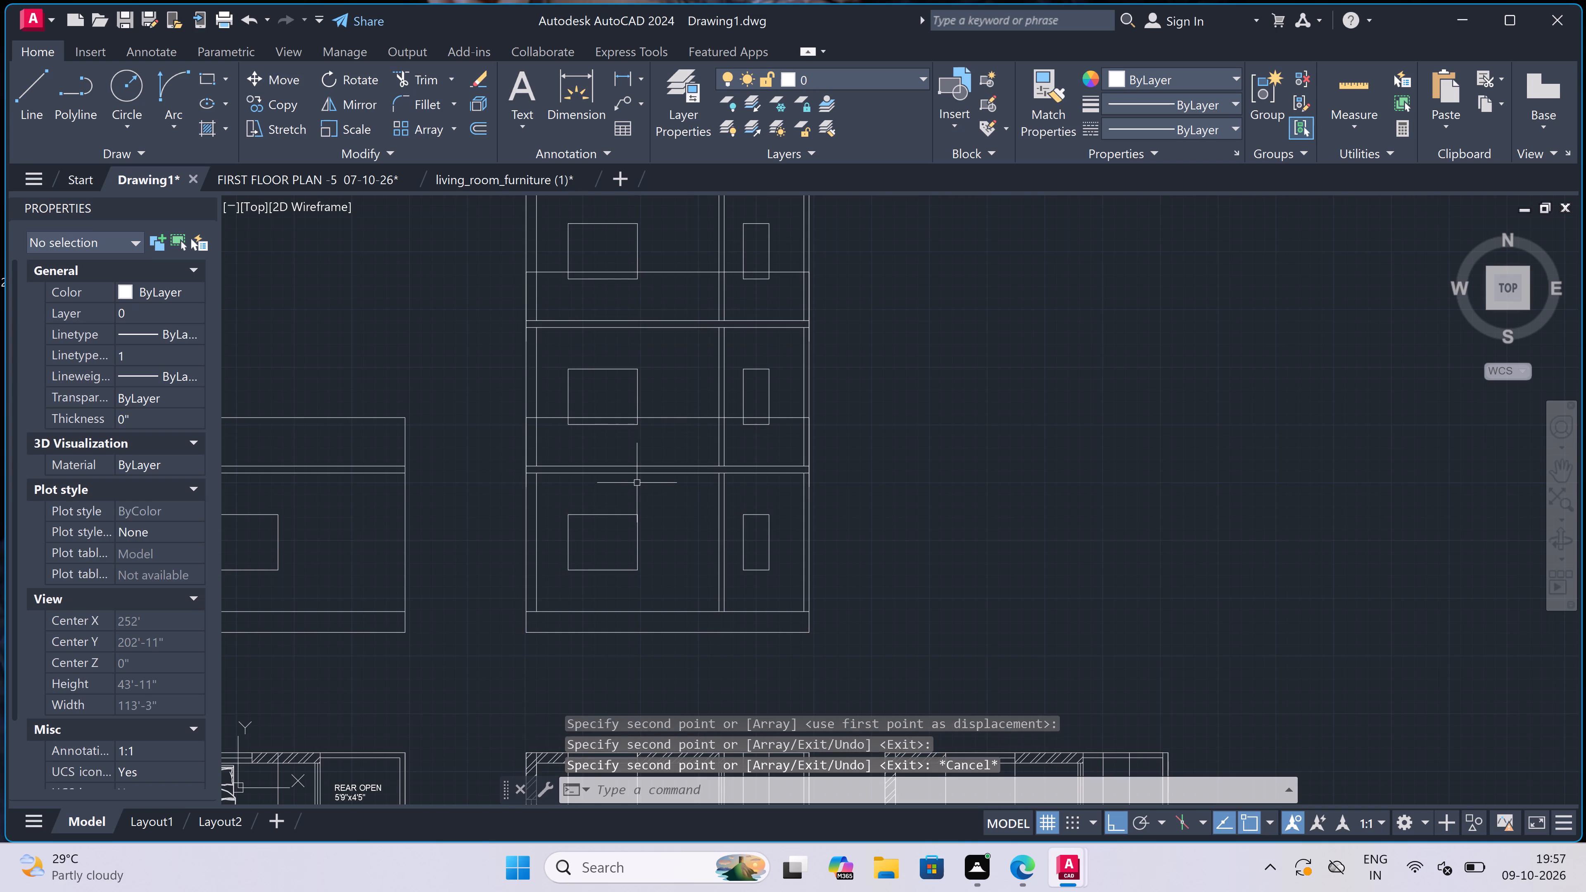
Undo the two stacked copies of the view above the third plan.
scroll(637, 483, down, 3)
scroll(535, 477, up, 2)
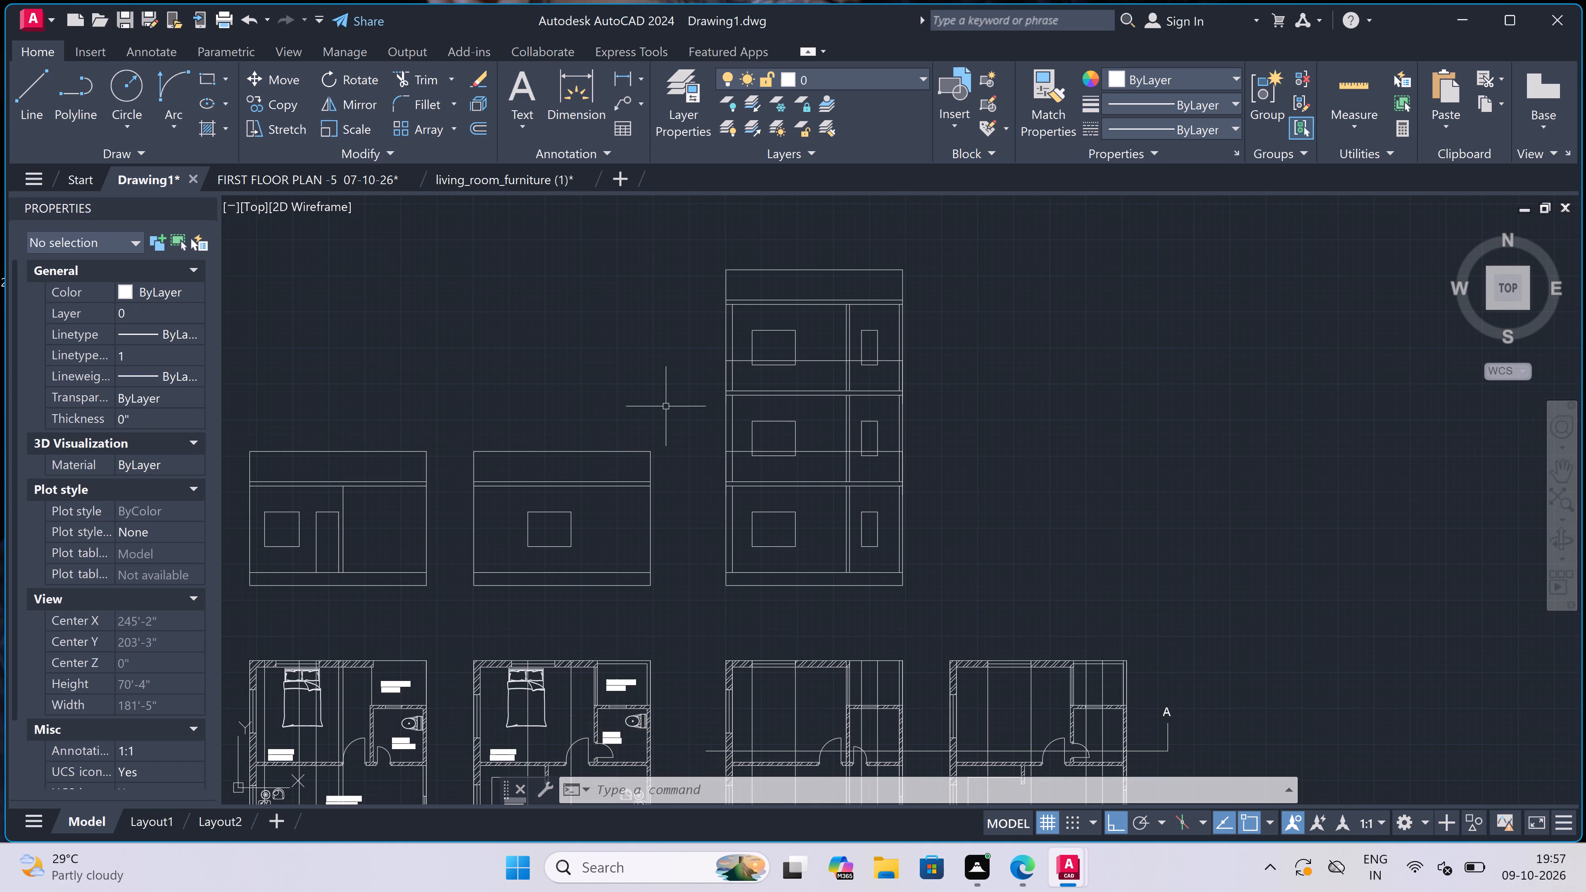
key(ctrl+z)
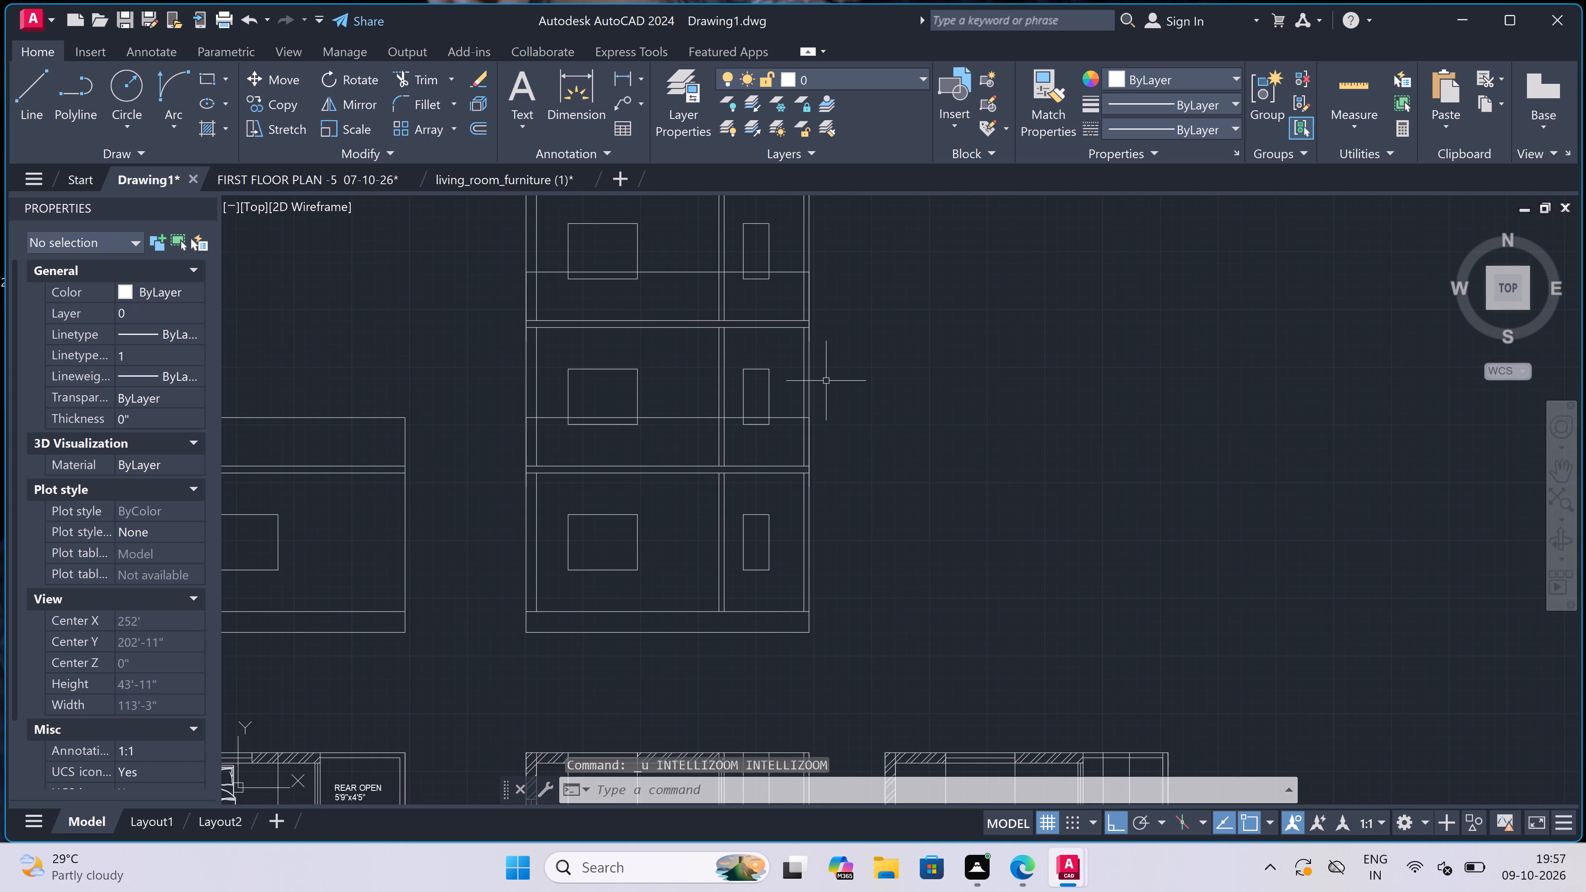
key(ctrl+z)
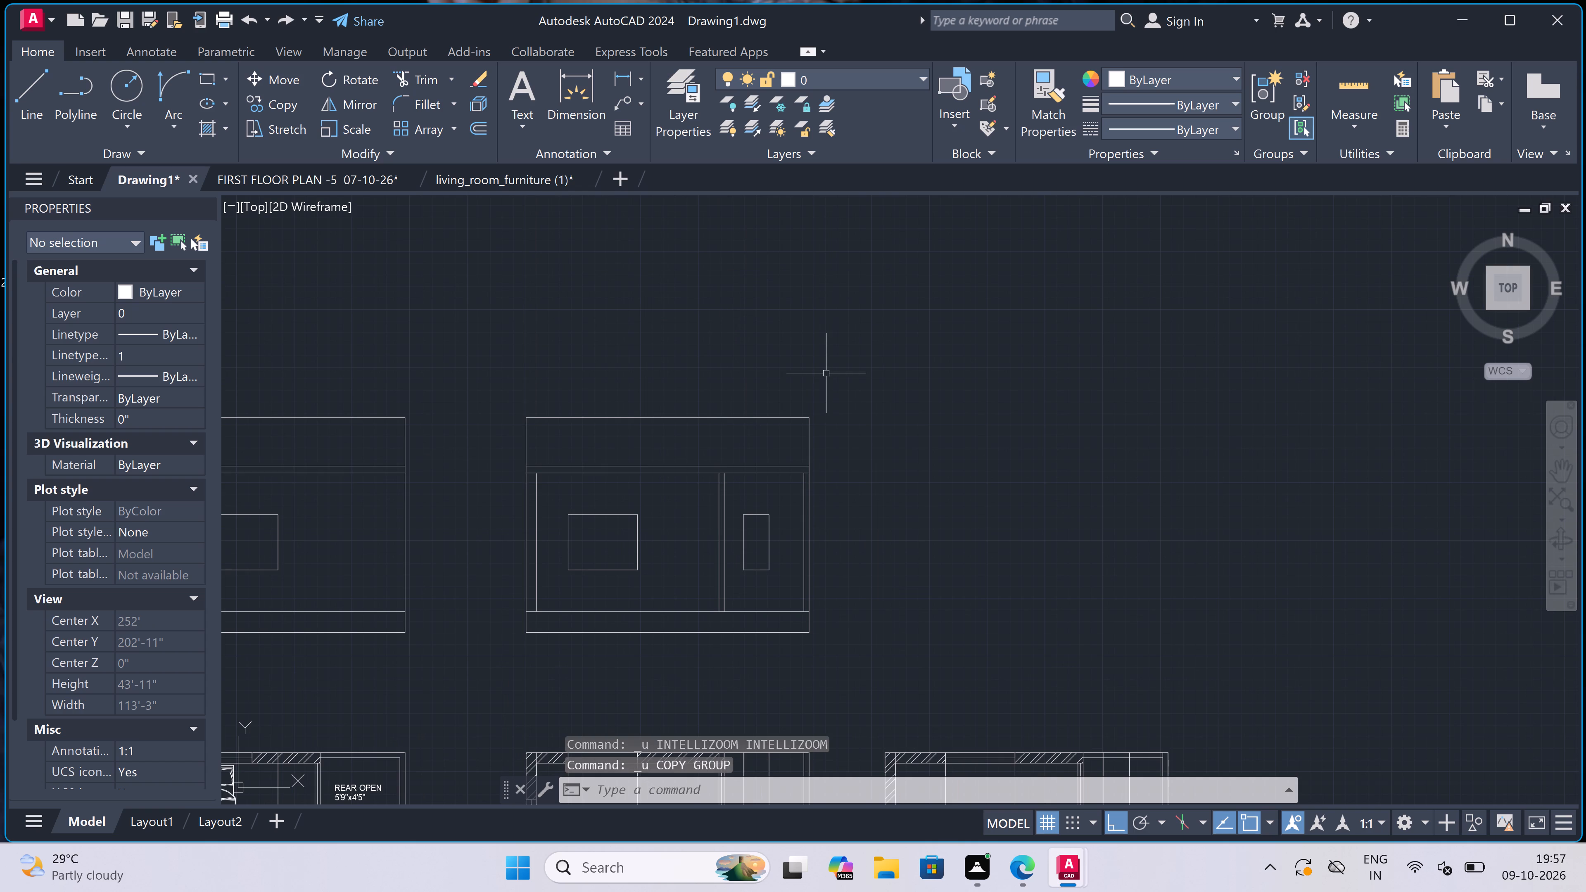
Copy the view above the third plan upward once, from its plinth line's left end to its slab's top line, forming an upper storey.
click(870, 362)
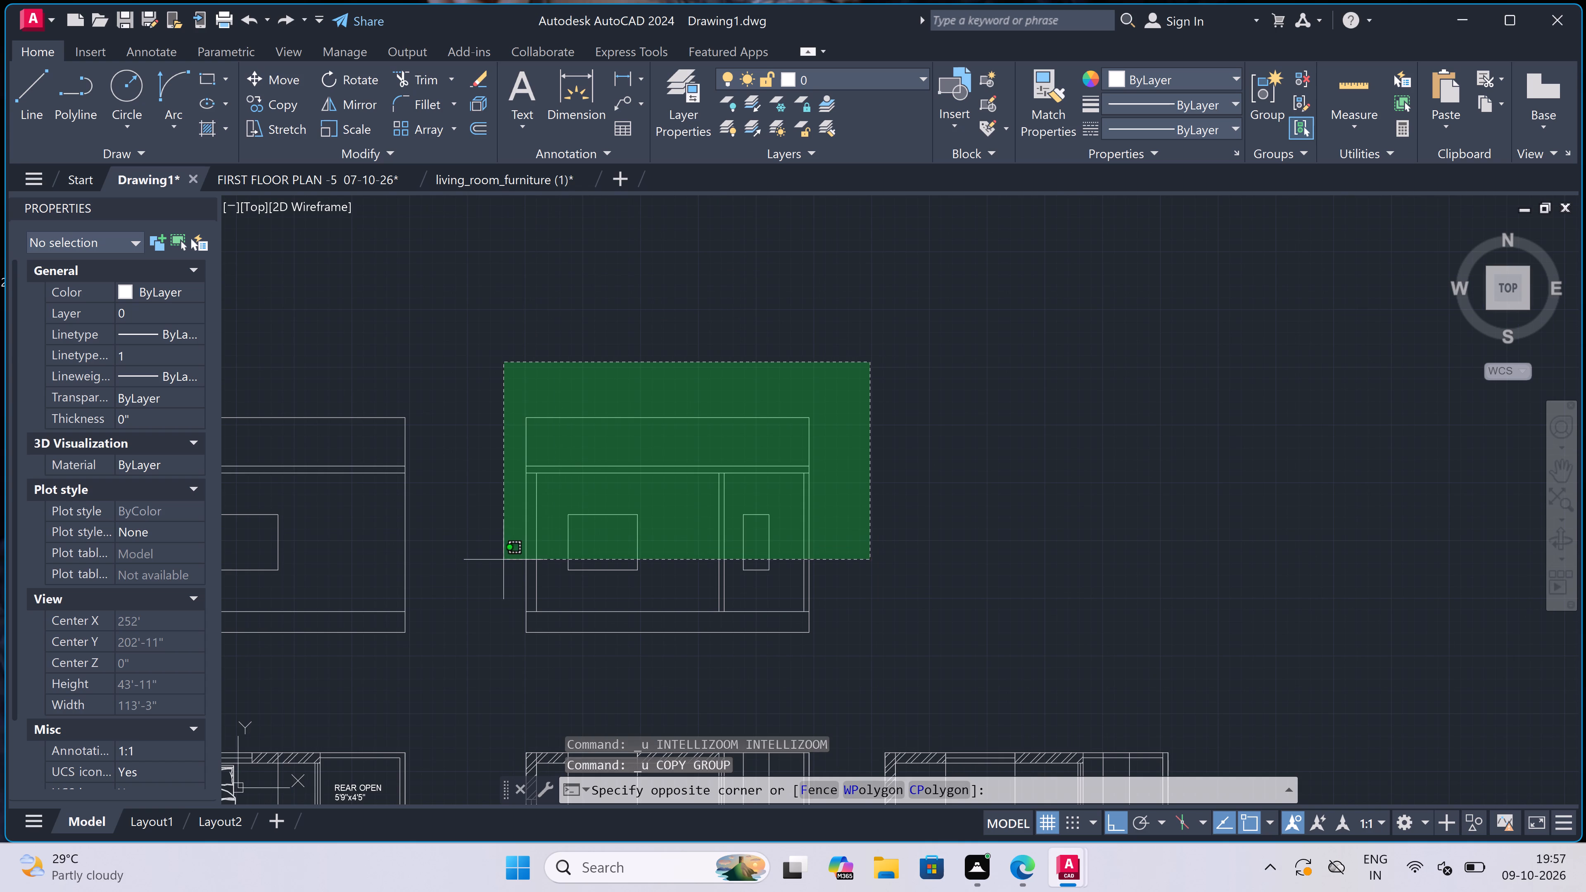
click(464, 586)
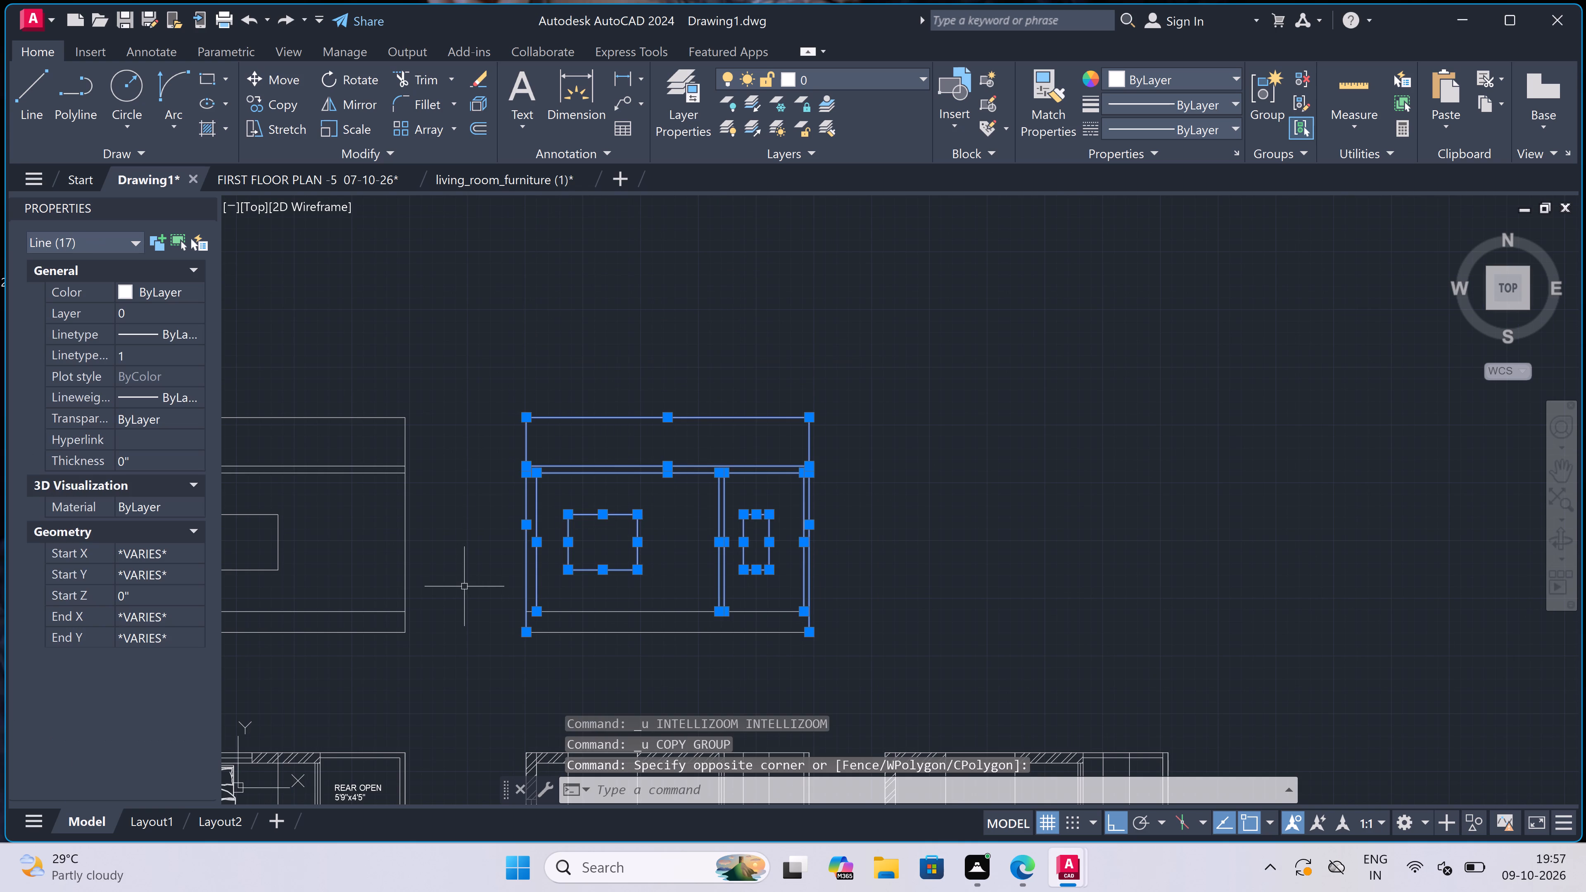
click(285, 100)
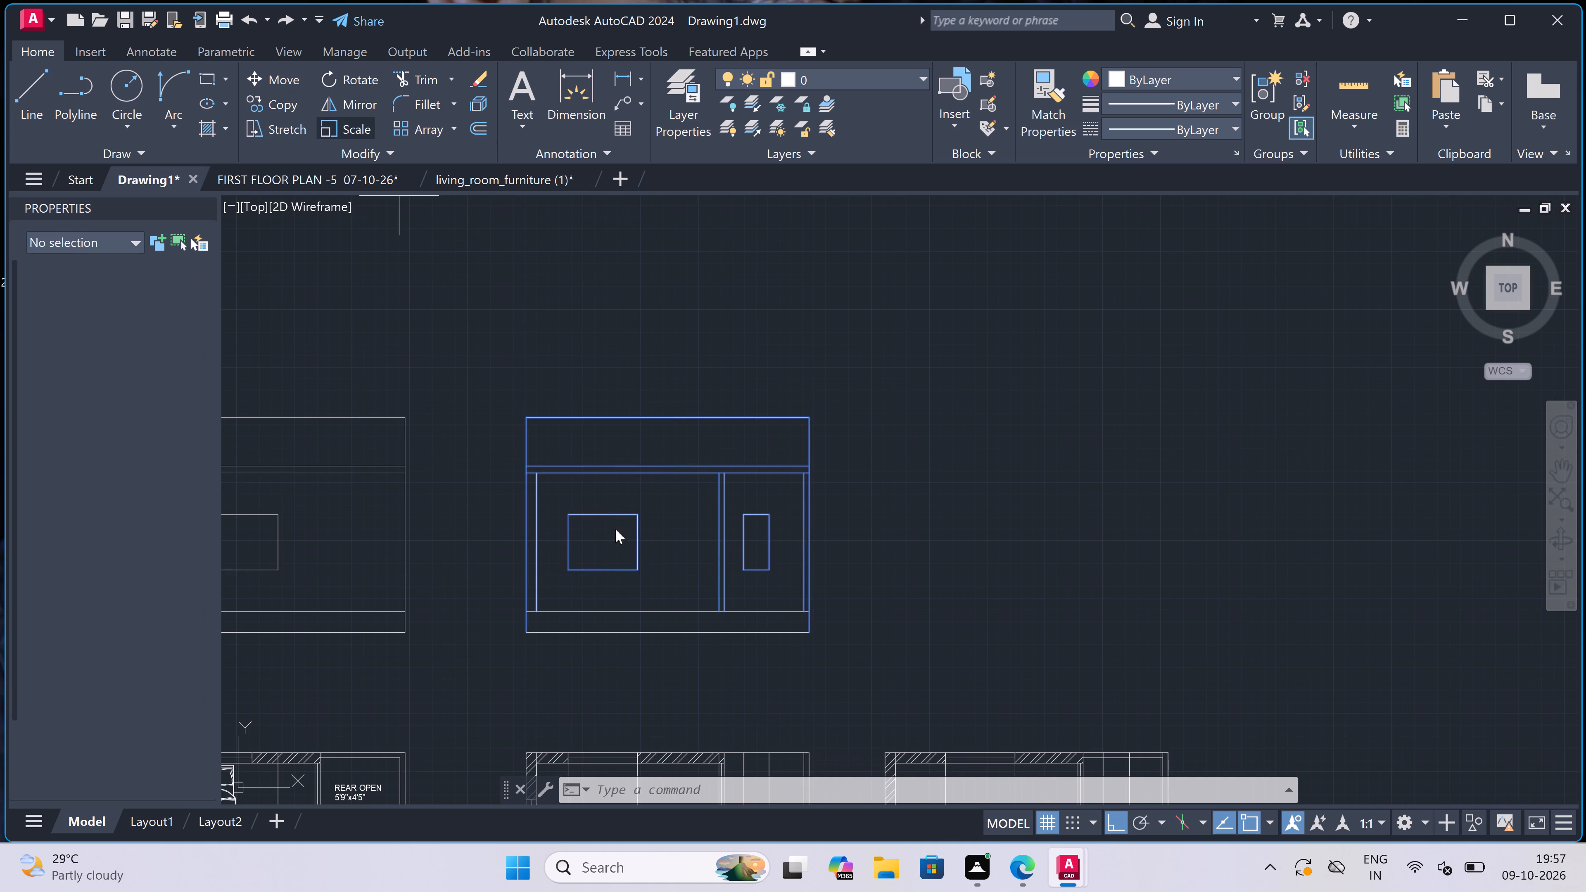
drag(524, 614, 526, 607)
click(520, 468)
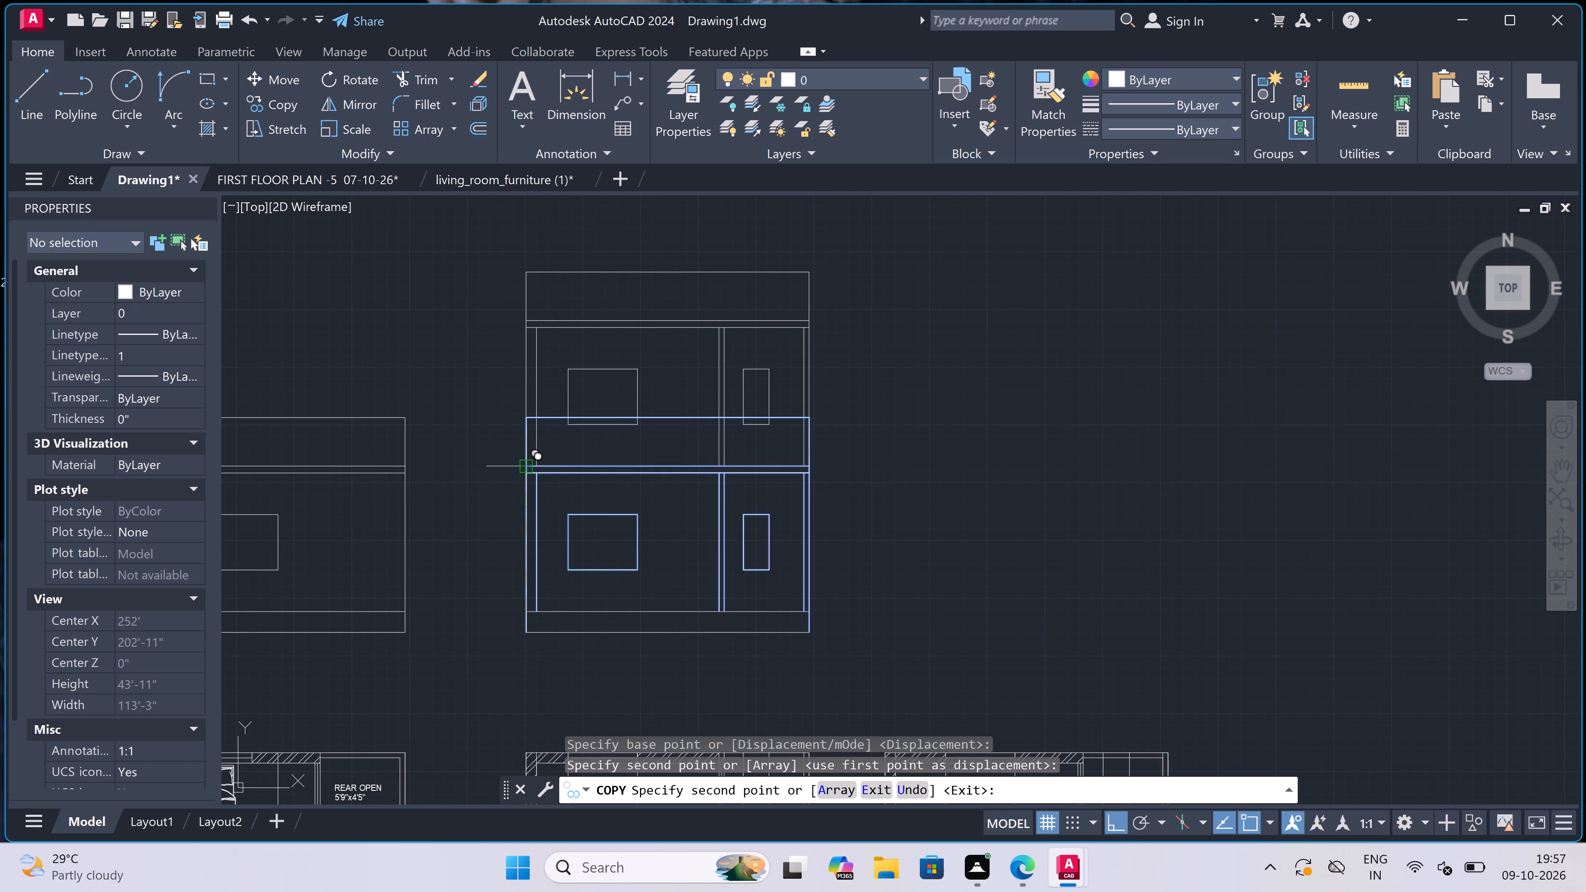
key(Escape)
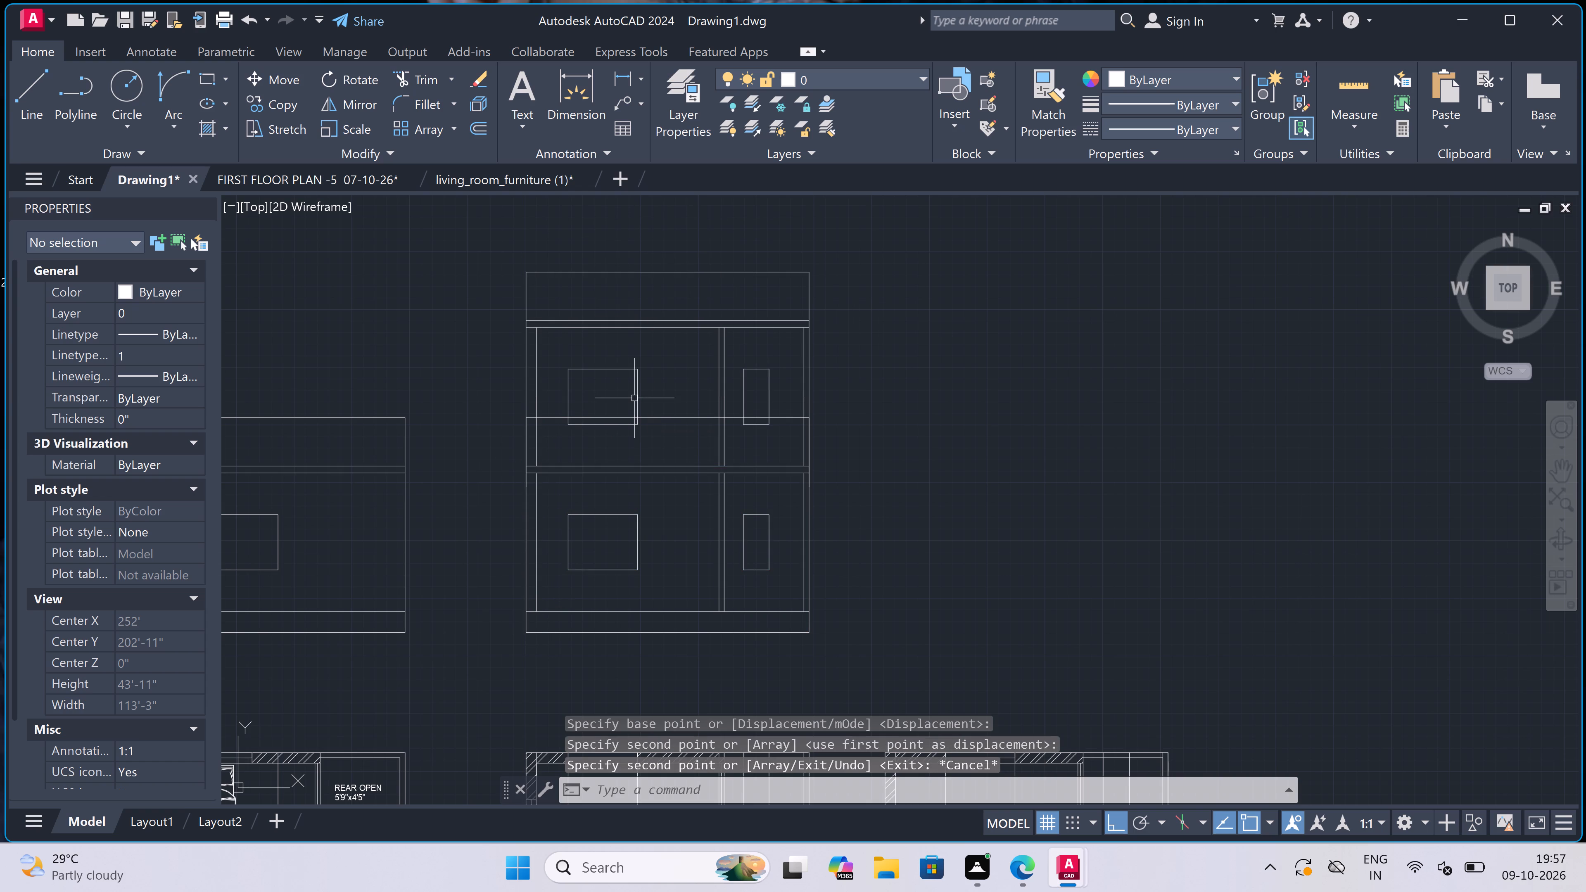
Copy the view above the second plan, with Ortho off, onto the slab's top-line left end of the view above the first plan.
scroll(635, 399, down, 3)
scroll(431, 410, up, 1)
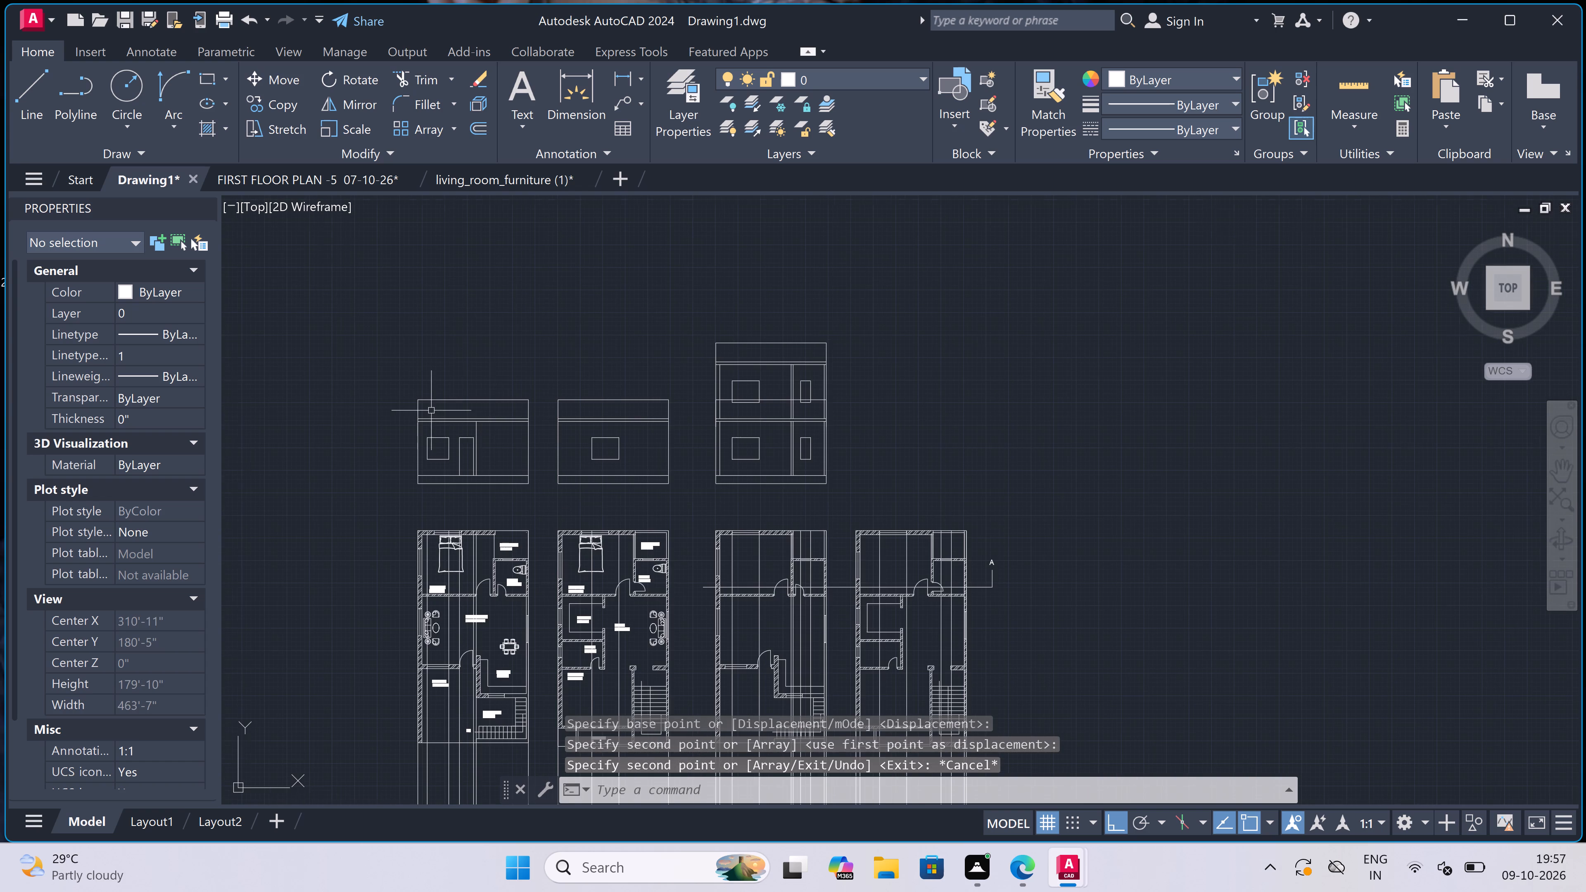
click(684, 378)
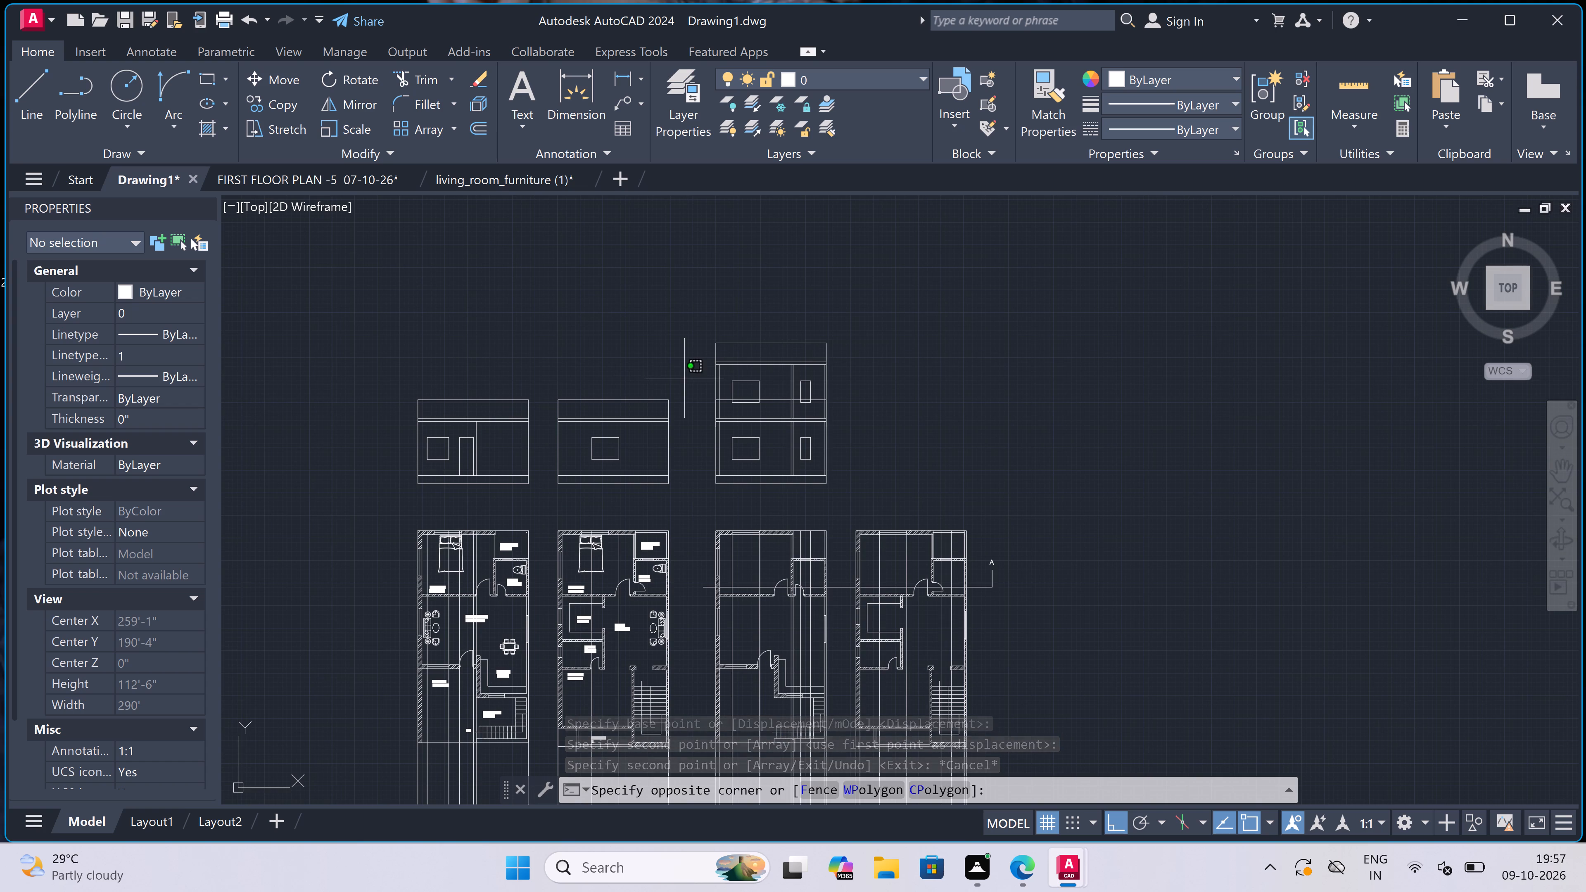
scroll(548, 497, up, 1)
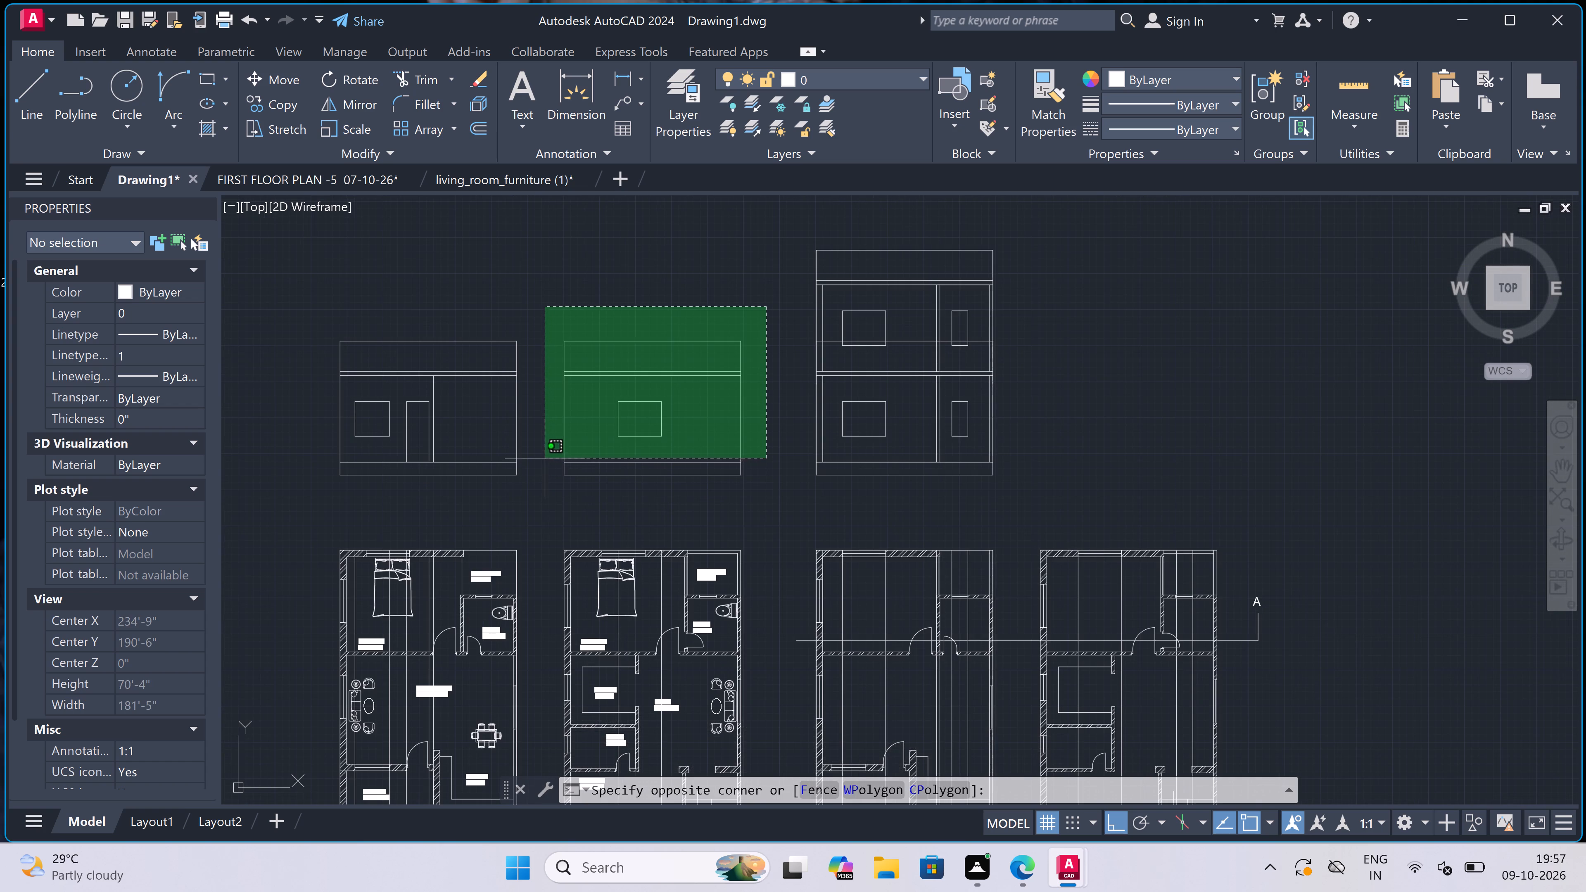
click(545, 458)
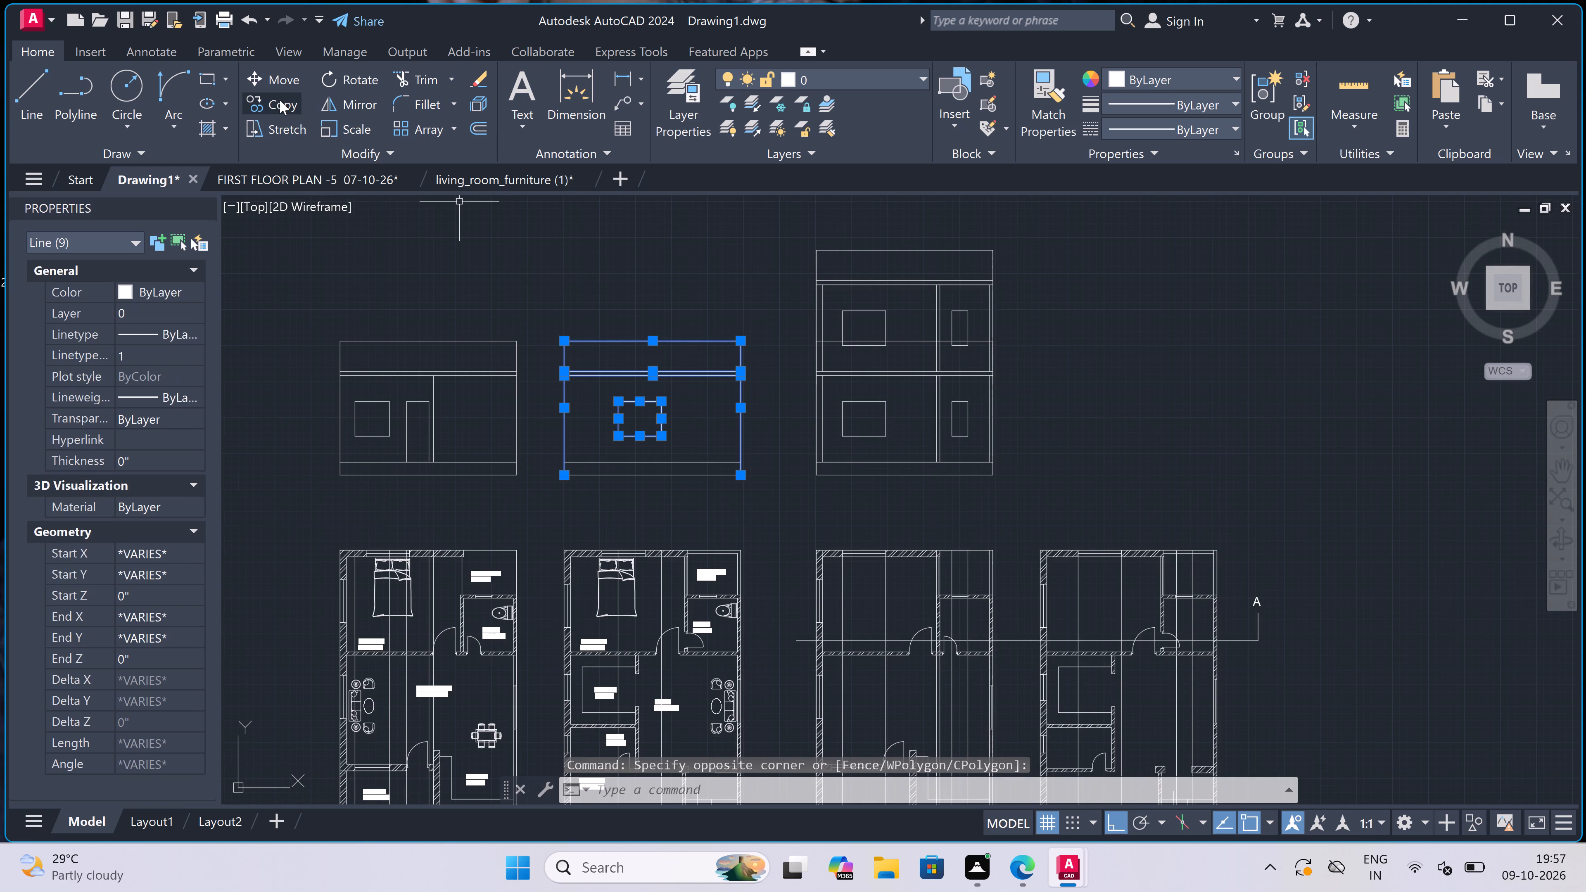
click(280, 100)
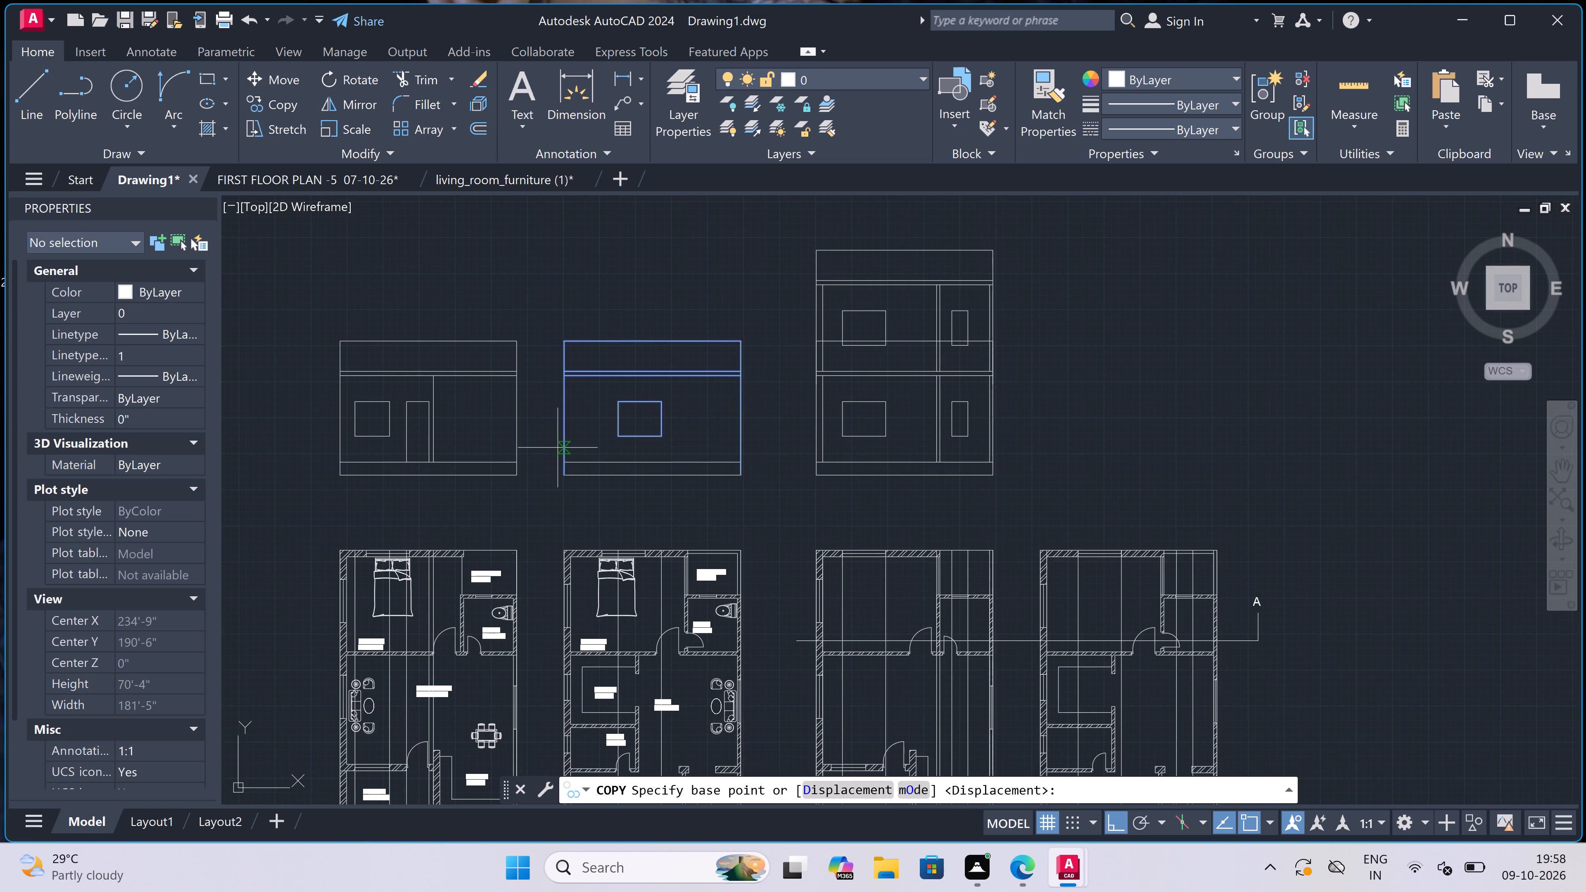
click(566, 465)
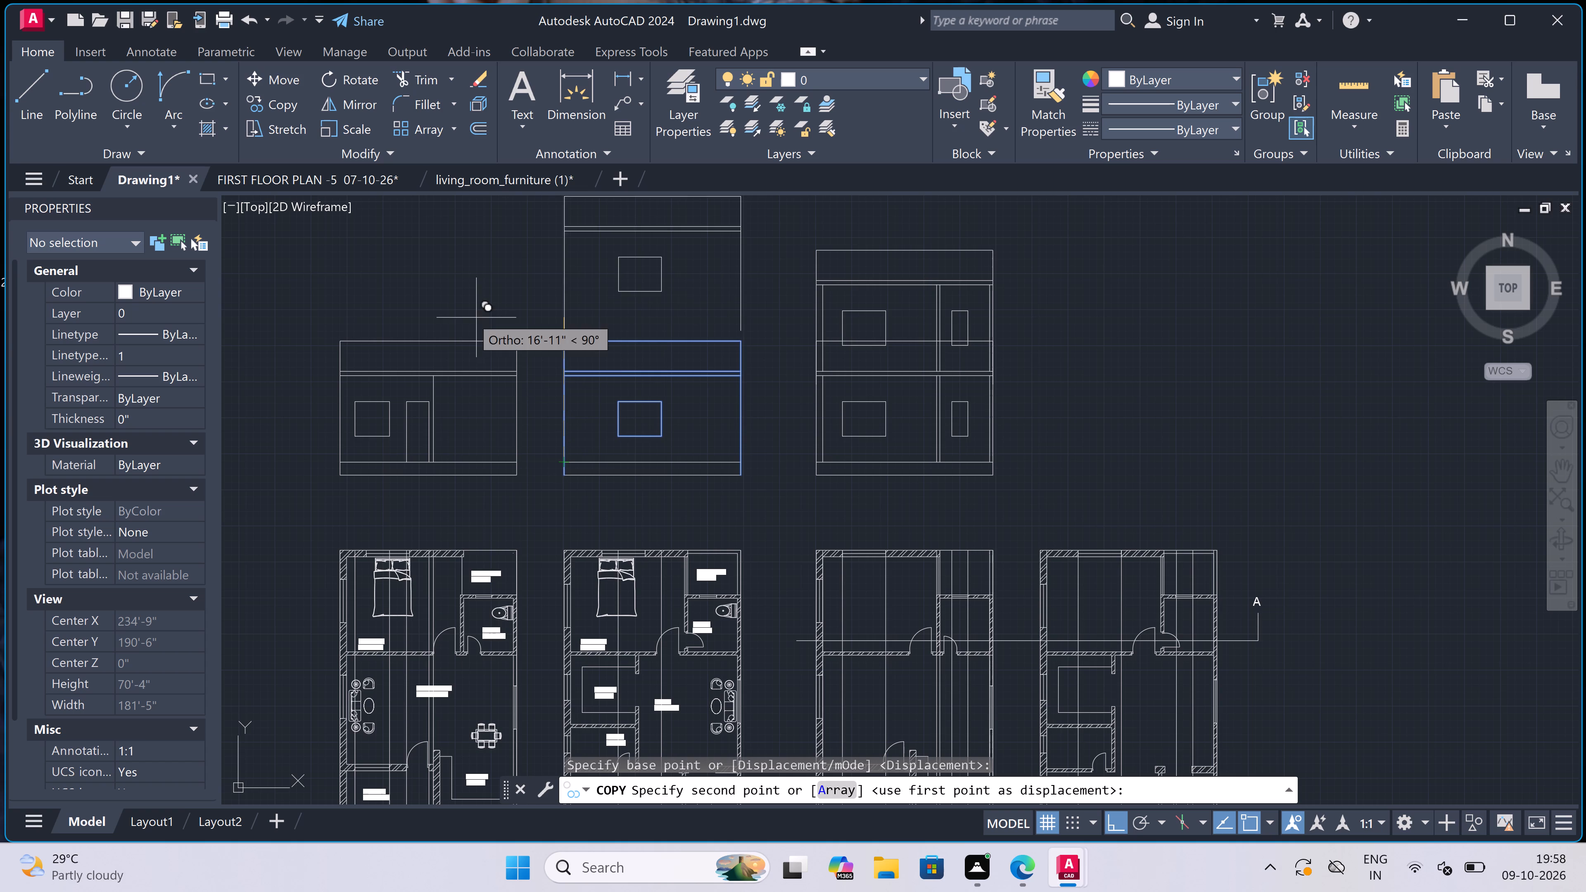
key(F8)
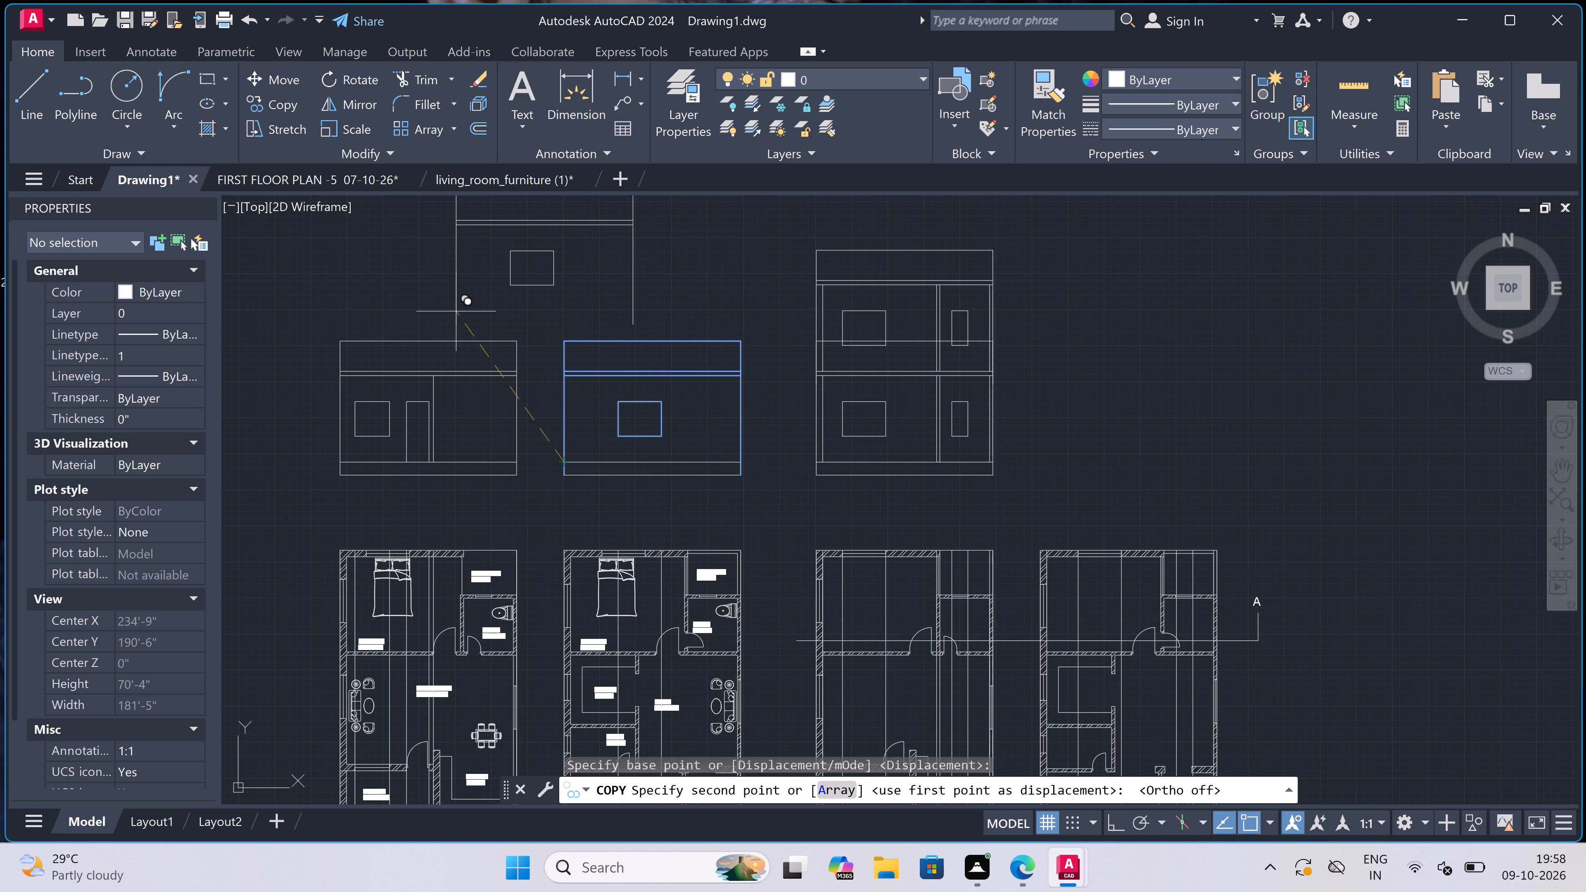
scroll(457, 311, down, 2)
scroll(408, 302, up, 2)
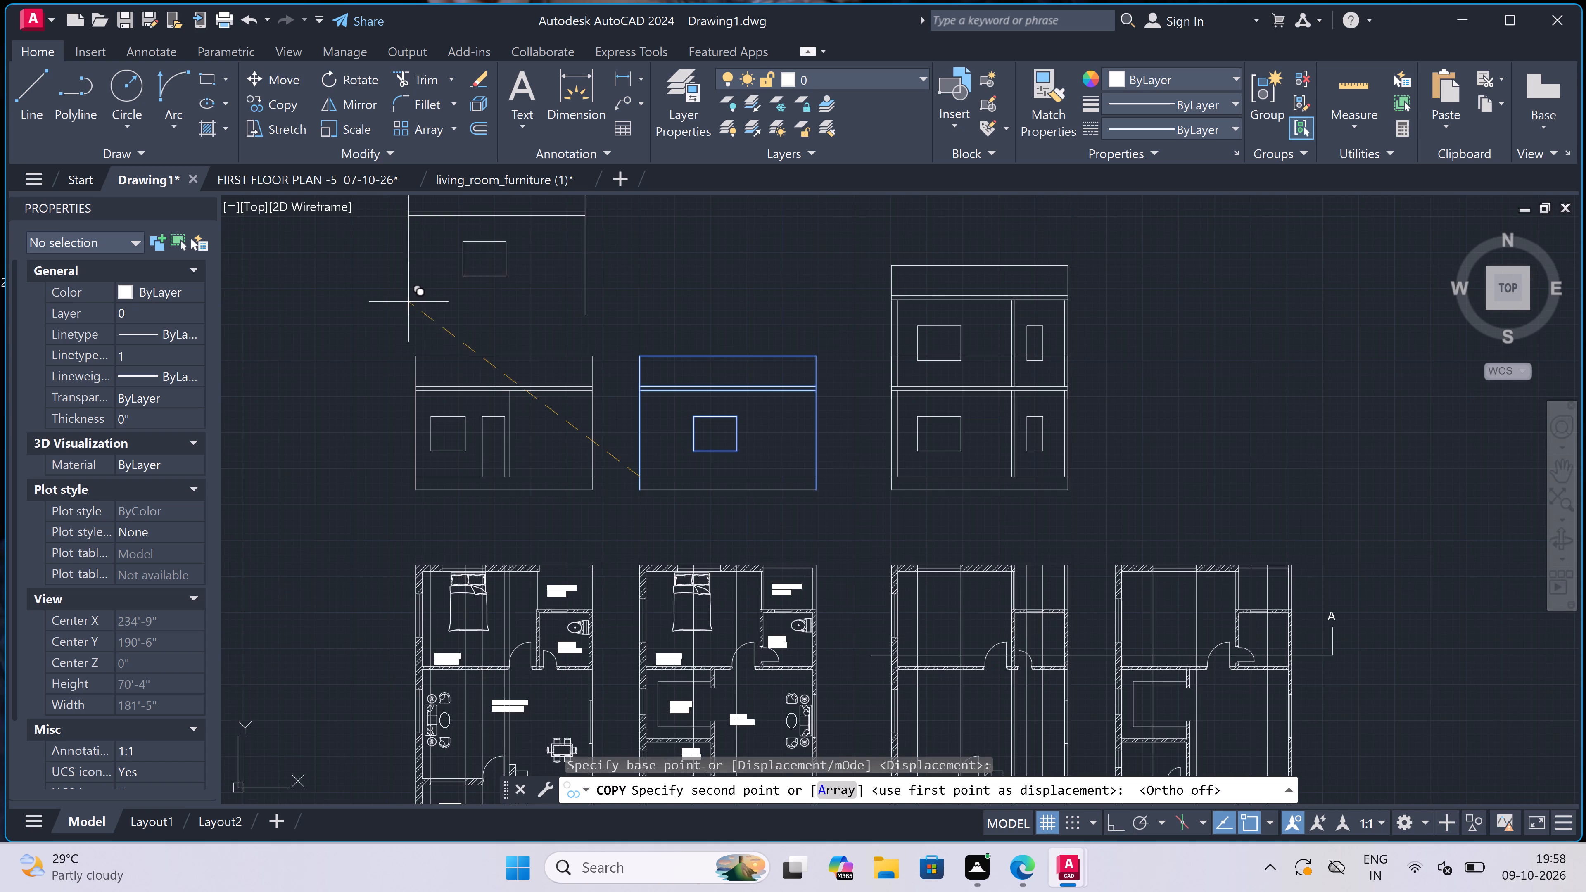
scroll(413, 339, up, 1)
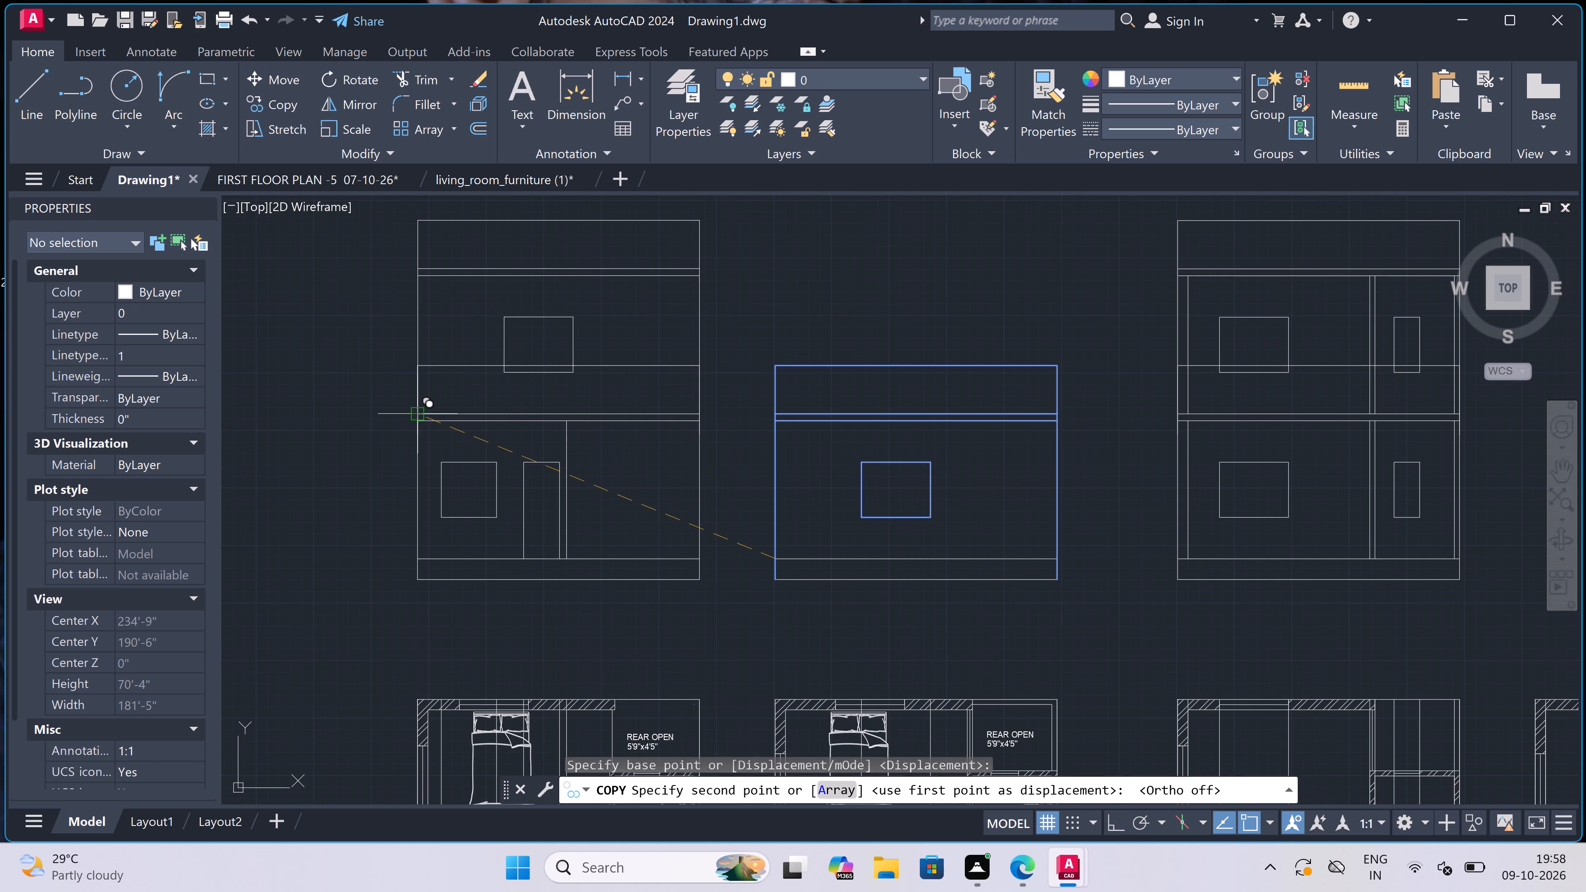
click(421, 415)
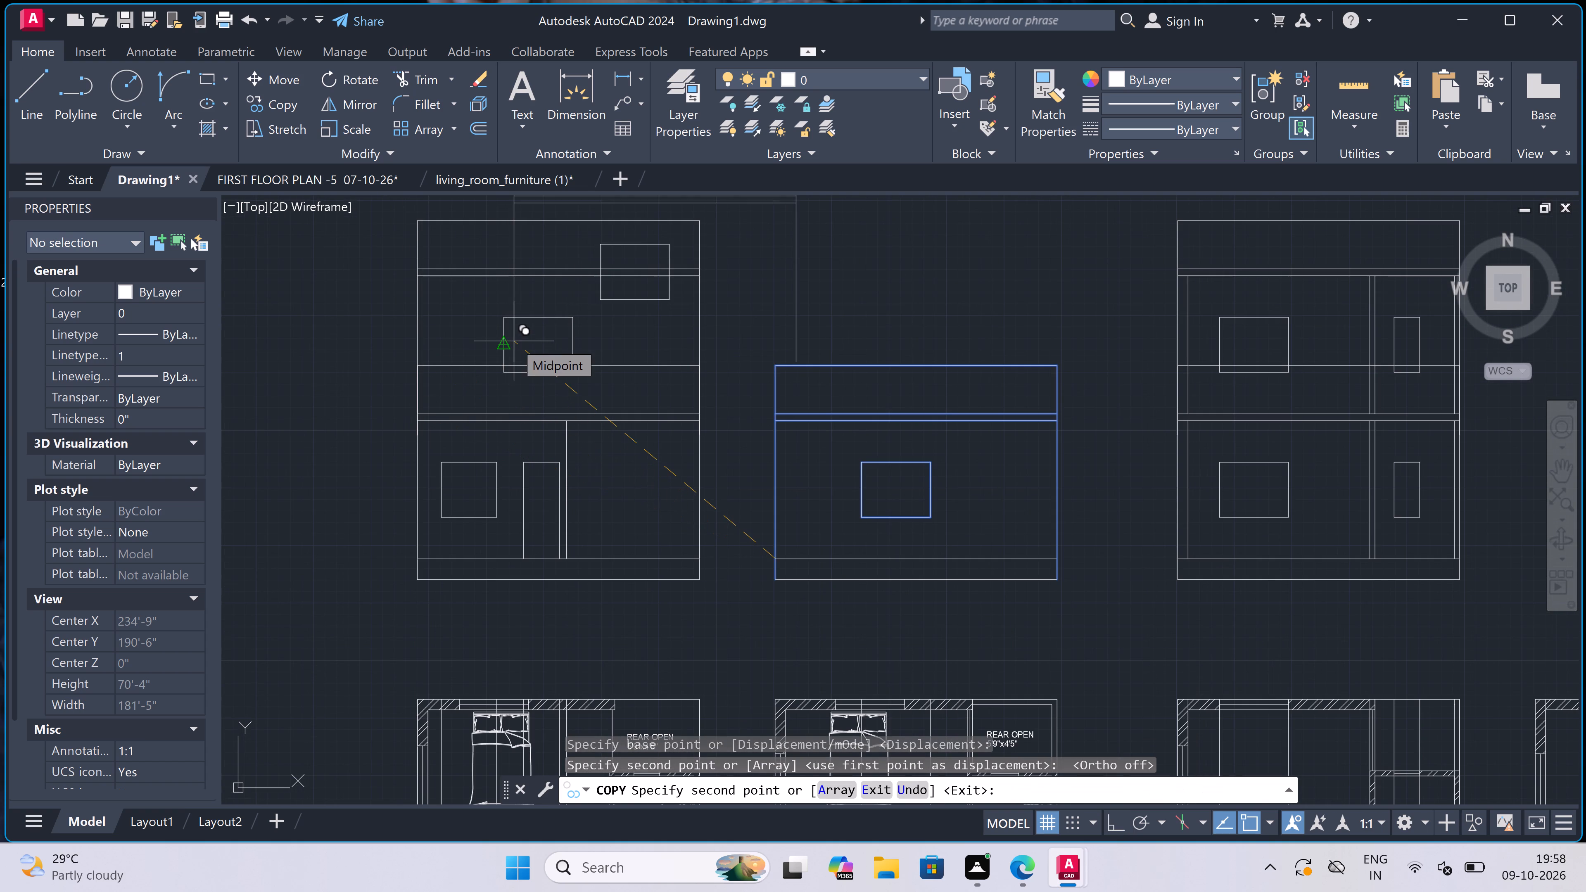
key(Escape)
Erase the original single-storey view above the second plan, including its base lines.
scroll(515, 339, down, 2)
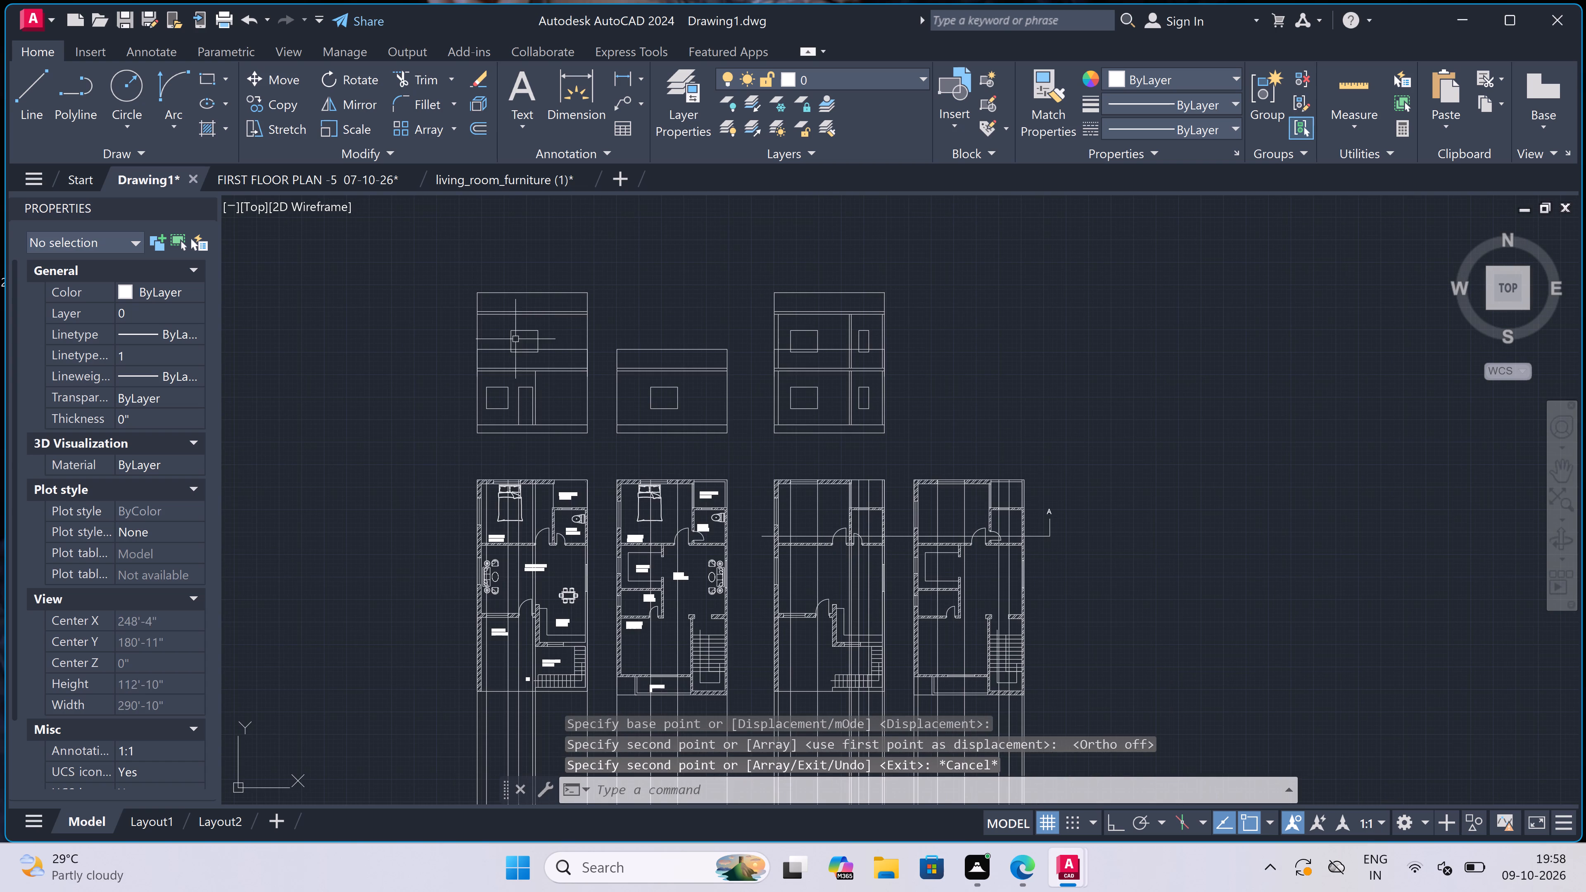
click(738, 318)
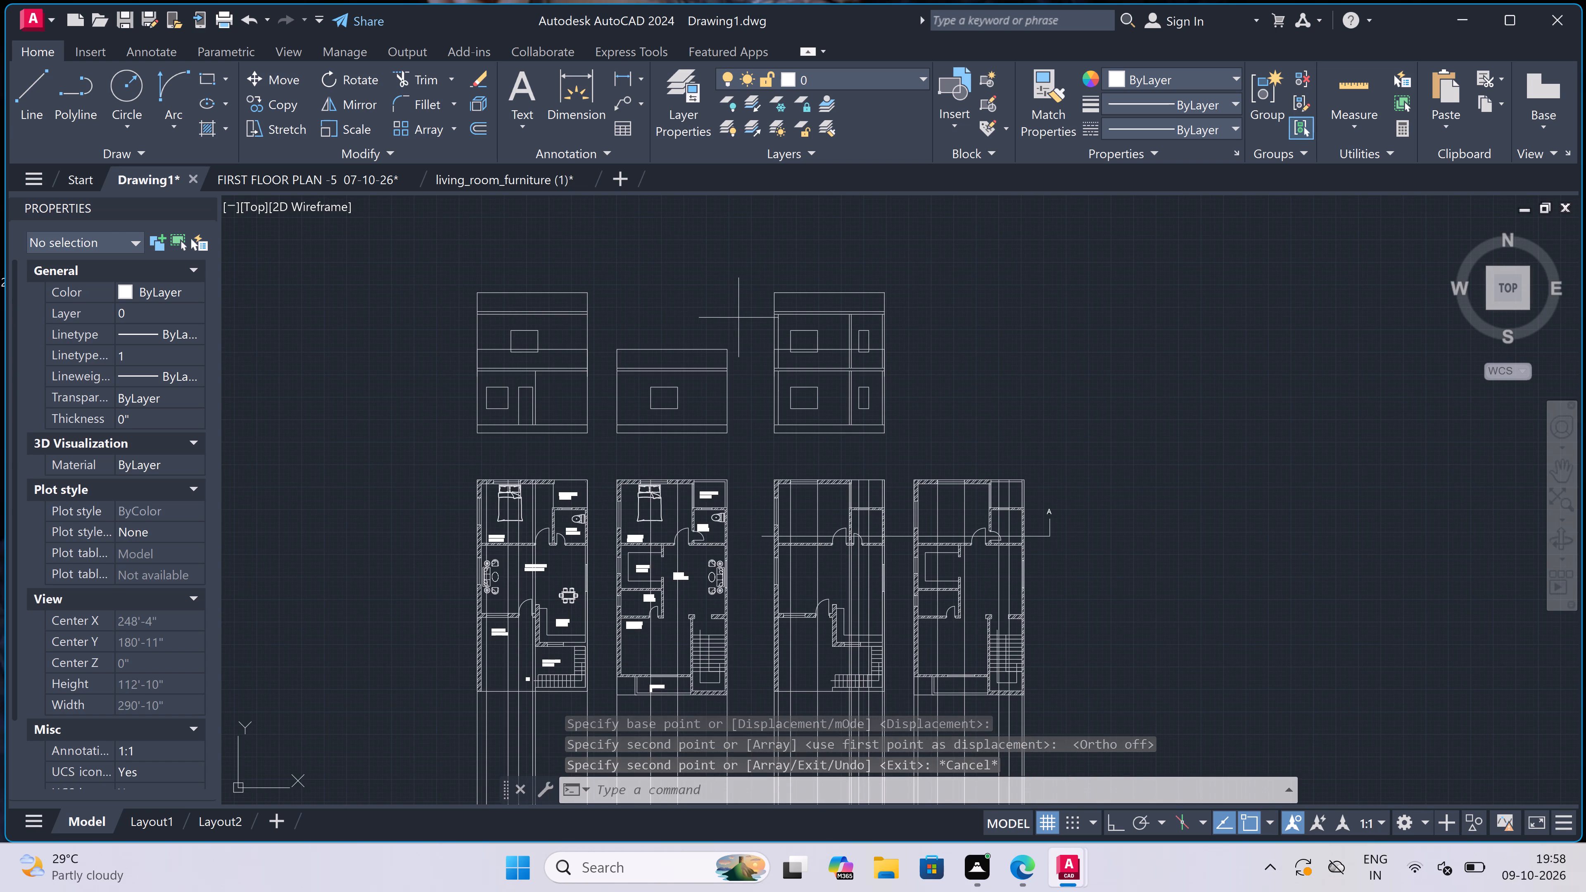
click(607, 443)
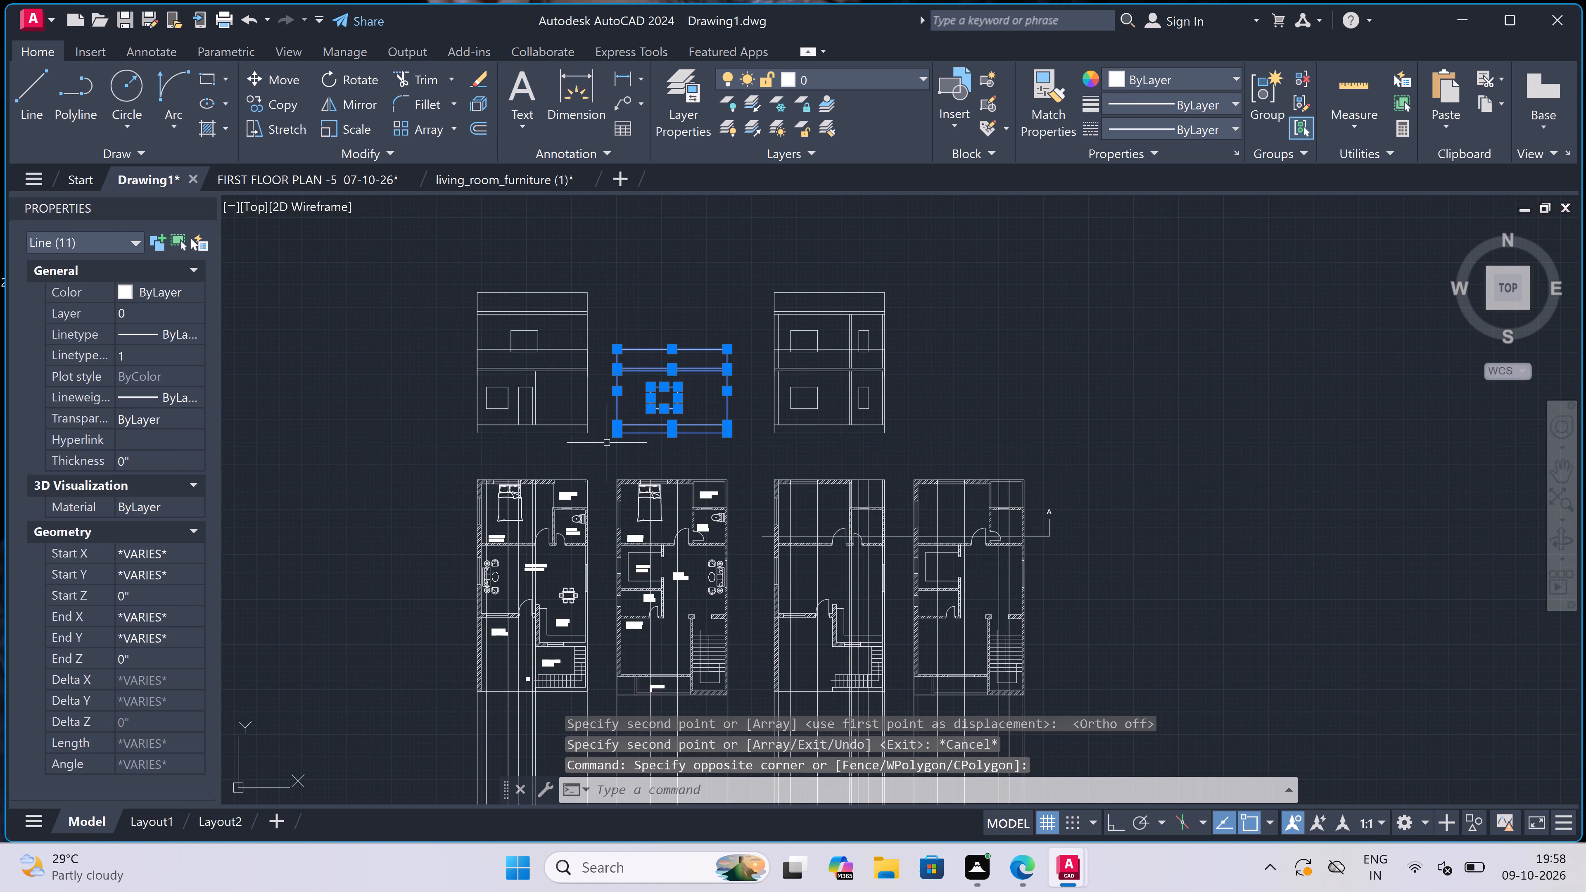
key(Delete)
Erase all the long vertical projection lines extending below the four plans.
scroll(693, 324, down, 2)
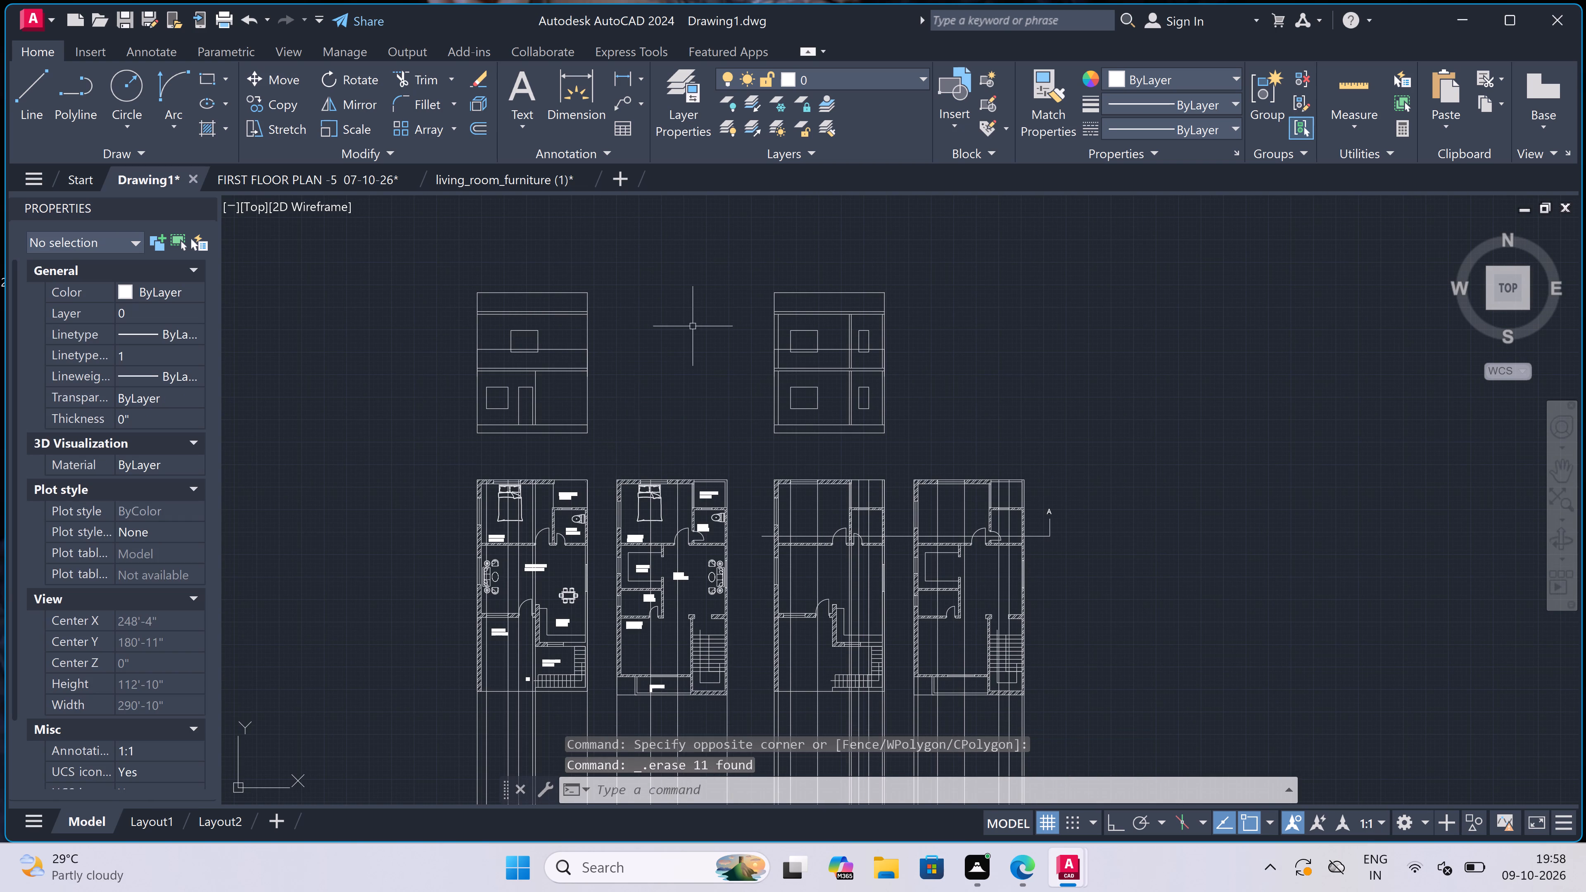
scroll(693, 324, down, 1)
scroll(653, 476, up, 1)
drag(864, 441, 864, 442)
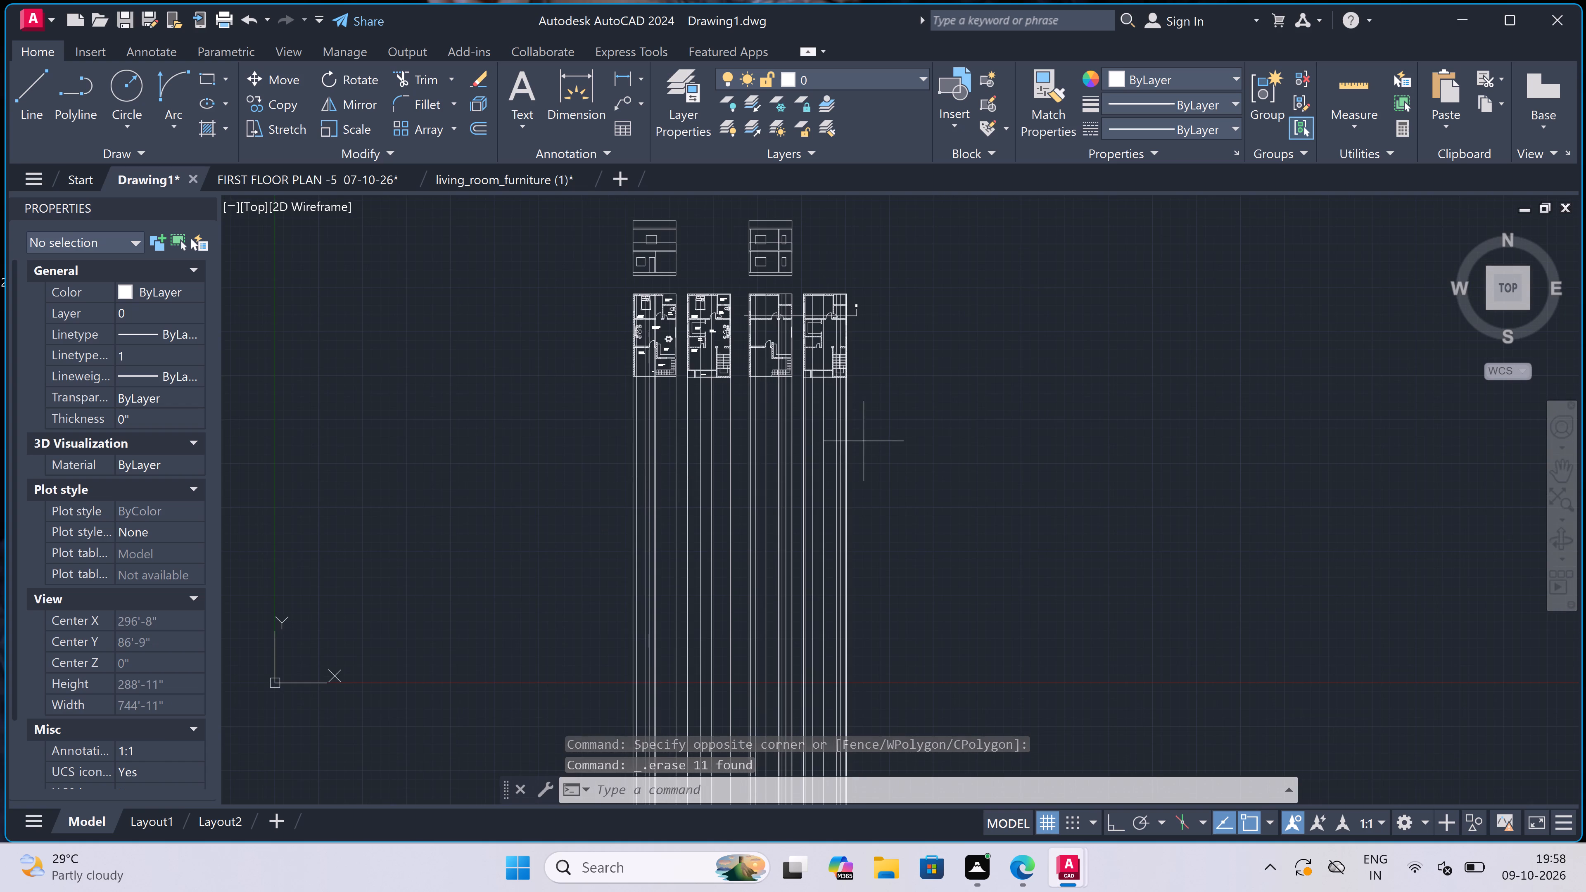
drag(864, 442, 860, 445)
click(497, 494)
key(Delete)
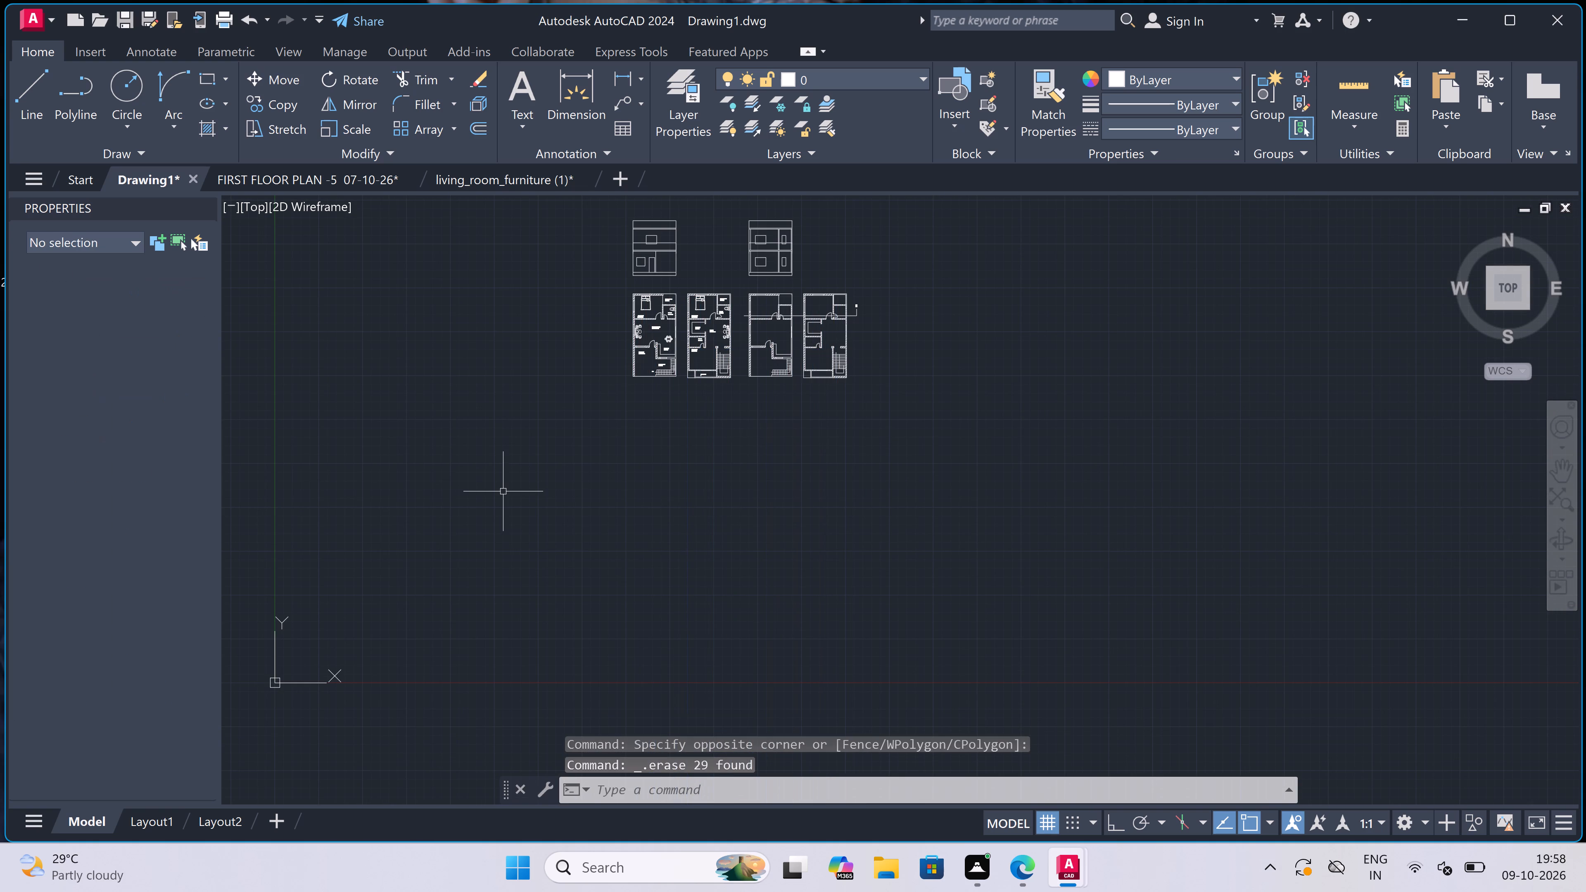
Draw an Ortho line from the first elevation's bottom-left corner 2' outward to the left, turning up past the roof.
scroll(505, 489, down, 2)
scroll(580, 364, up, 3)
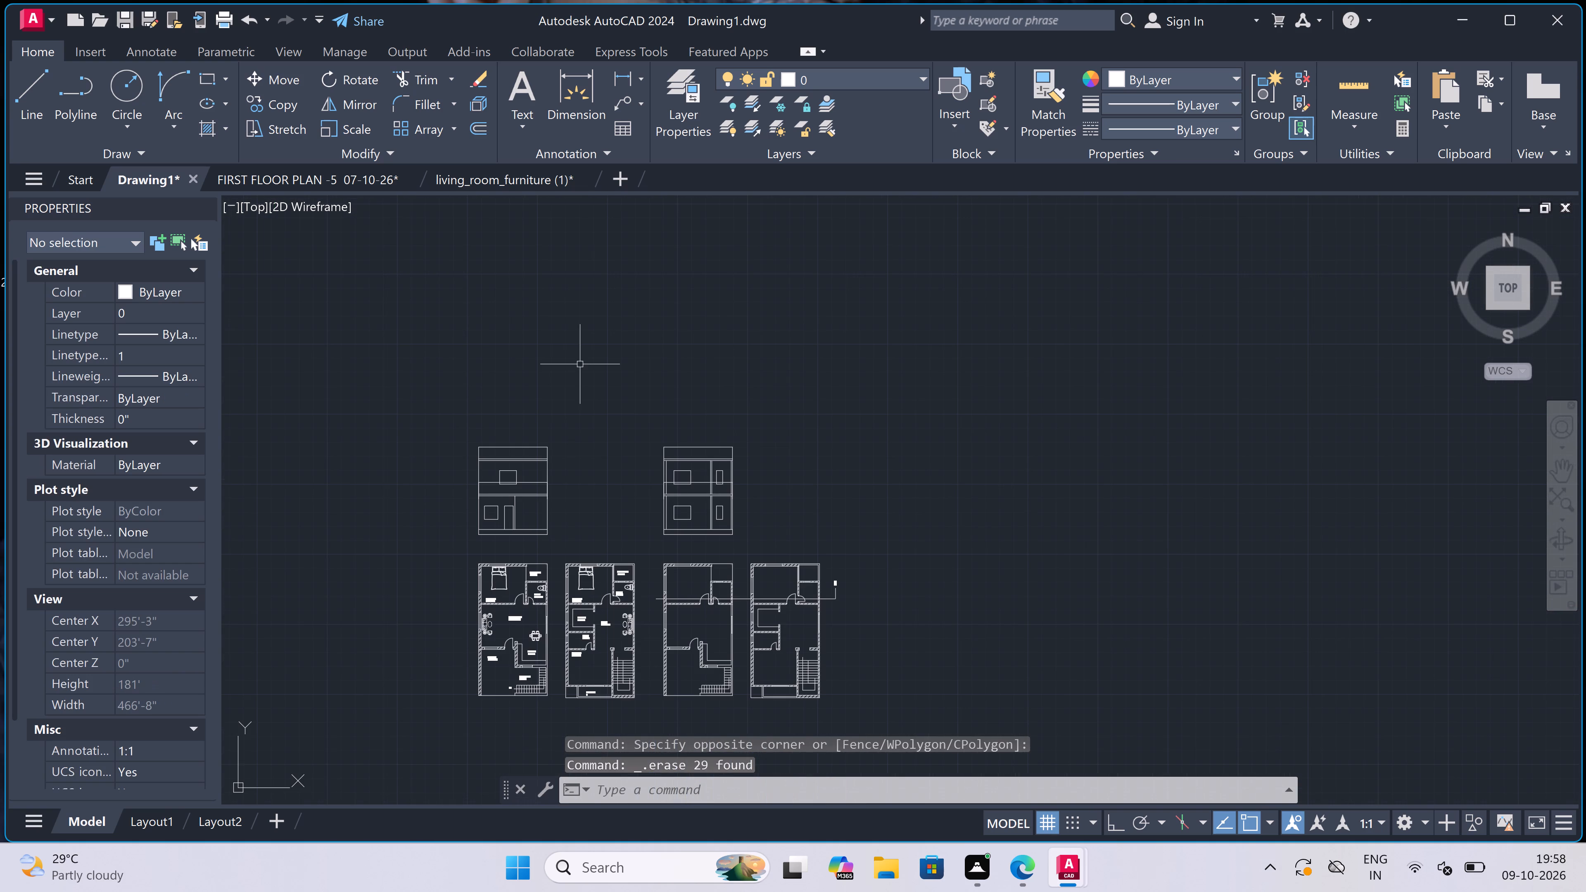
scroll(457, 465, up, 2)
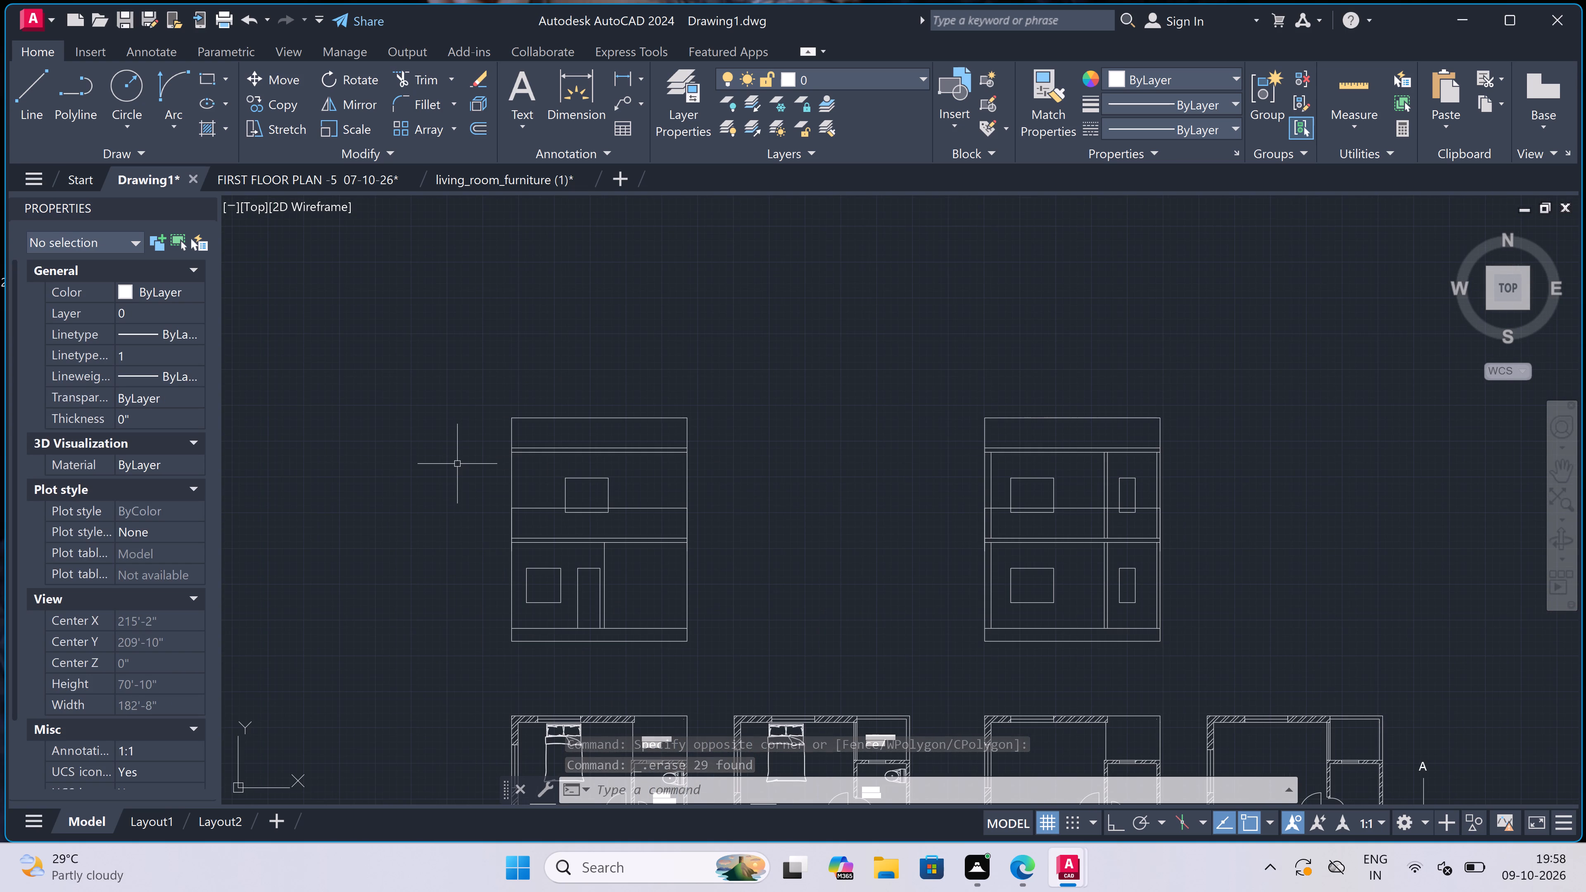
text(l)
key(space)
scroll(462, 461, down, 1)
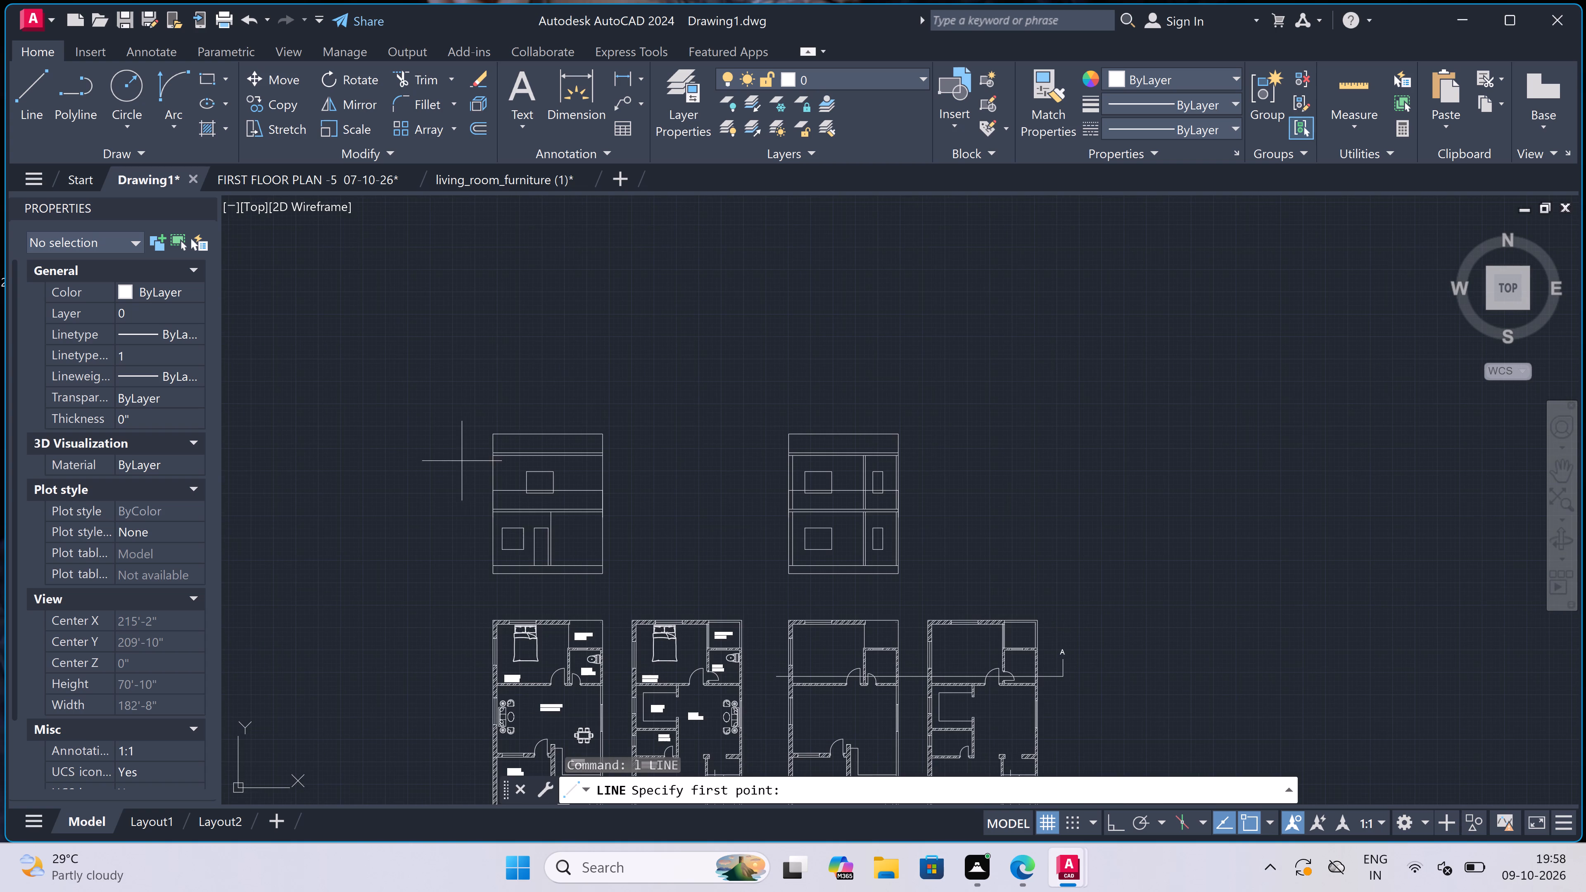
scroll(489, 580, up, 2)
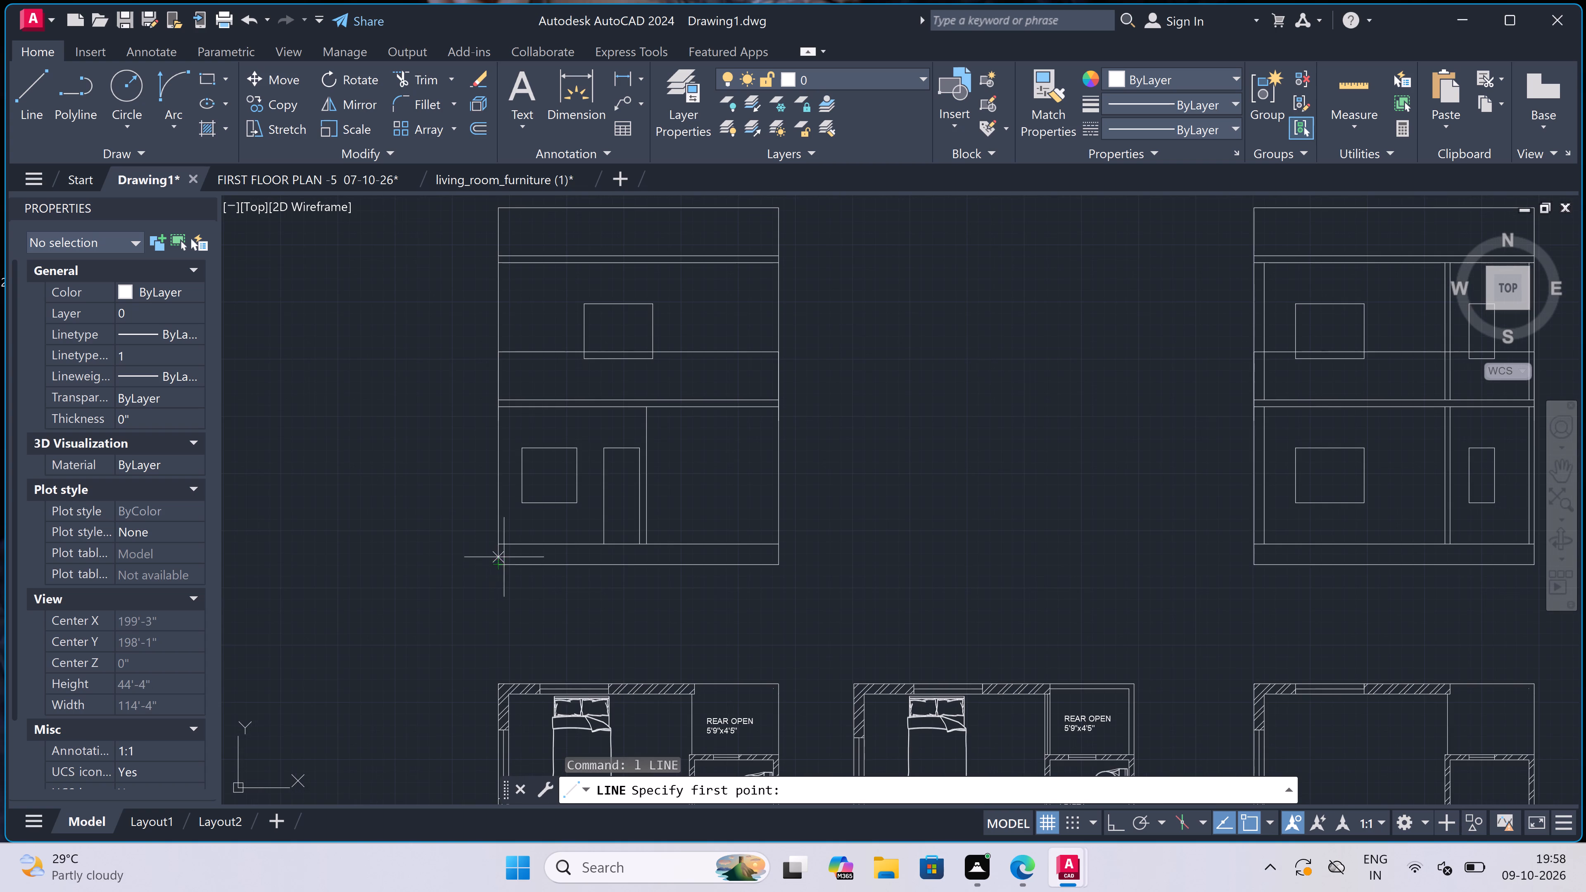
click(494, 568)
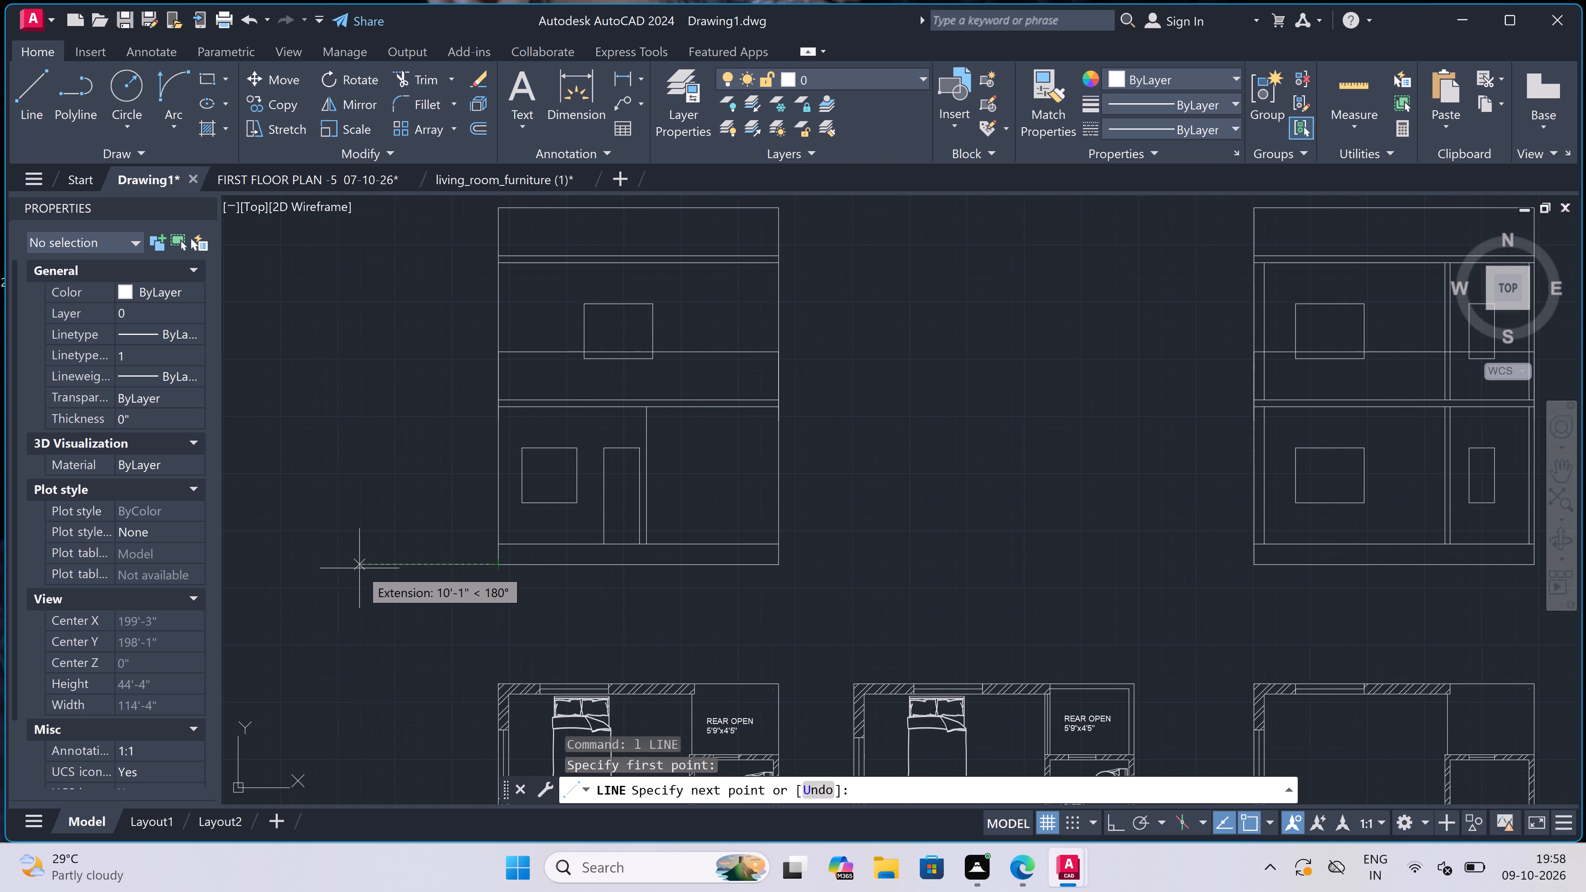
key(F8)
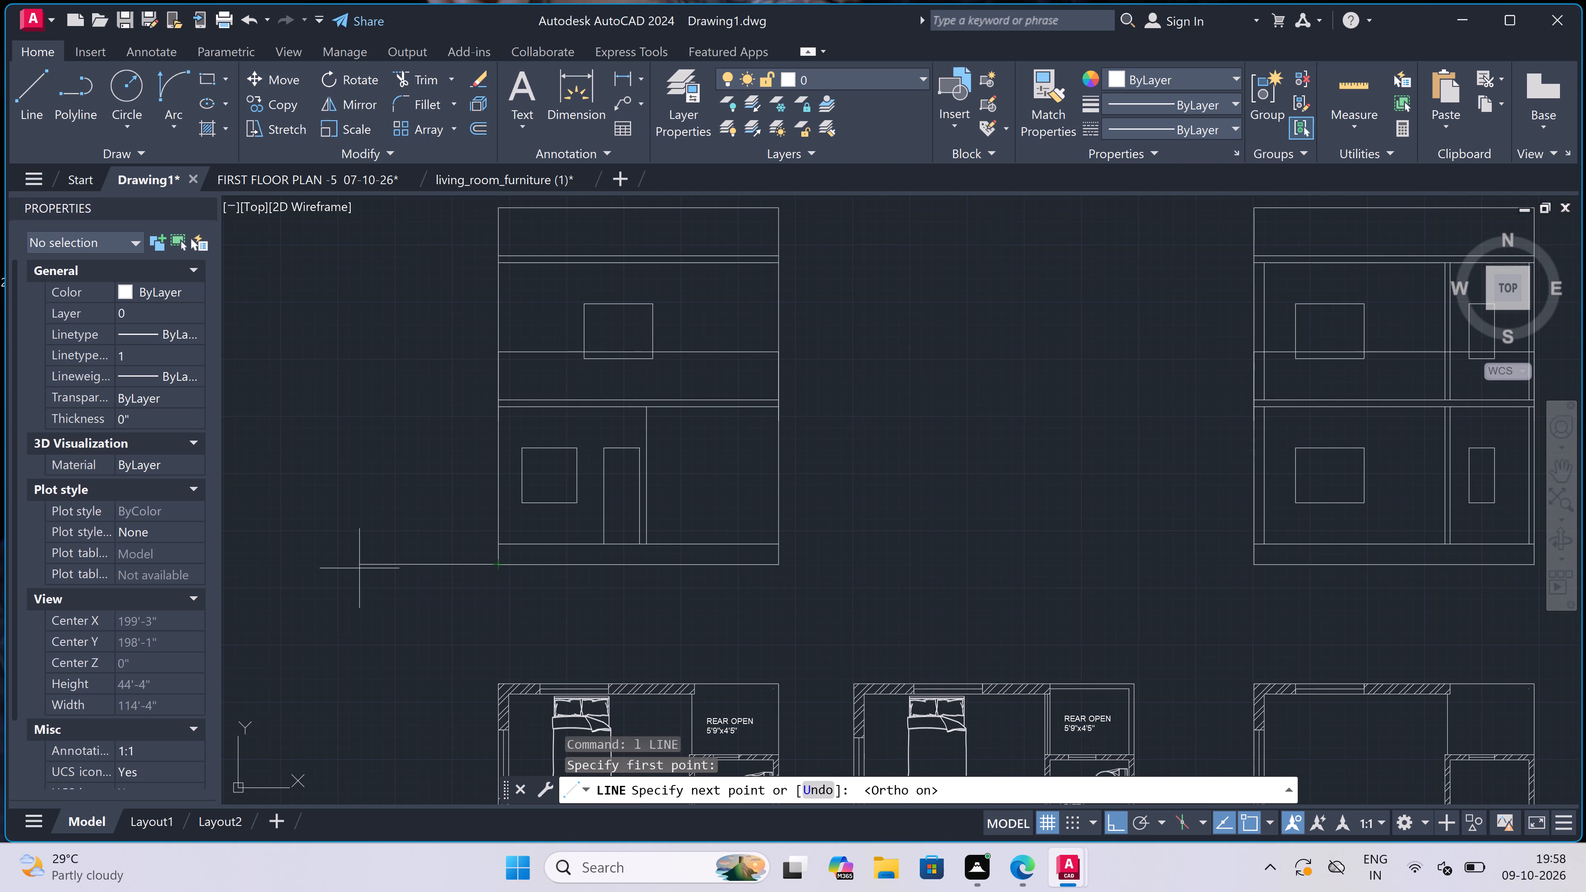
key(2)
text(')
key(space)
scroll(458, 428, down, 1)
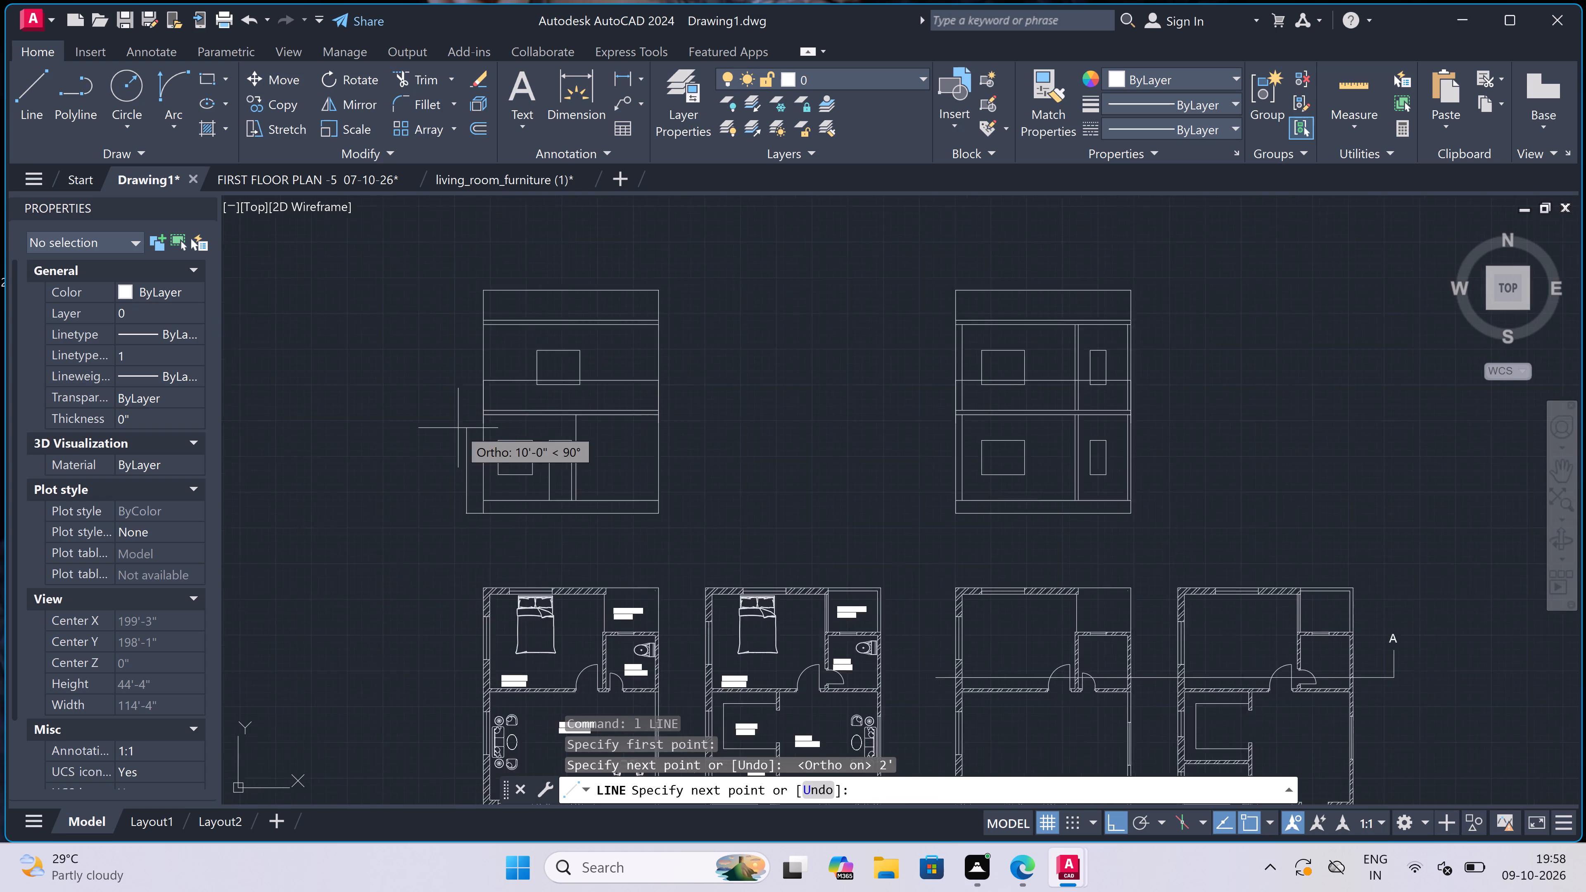
scroll(458, 428, down, 1)
click(466, 330)
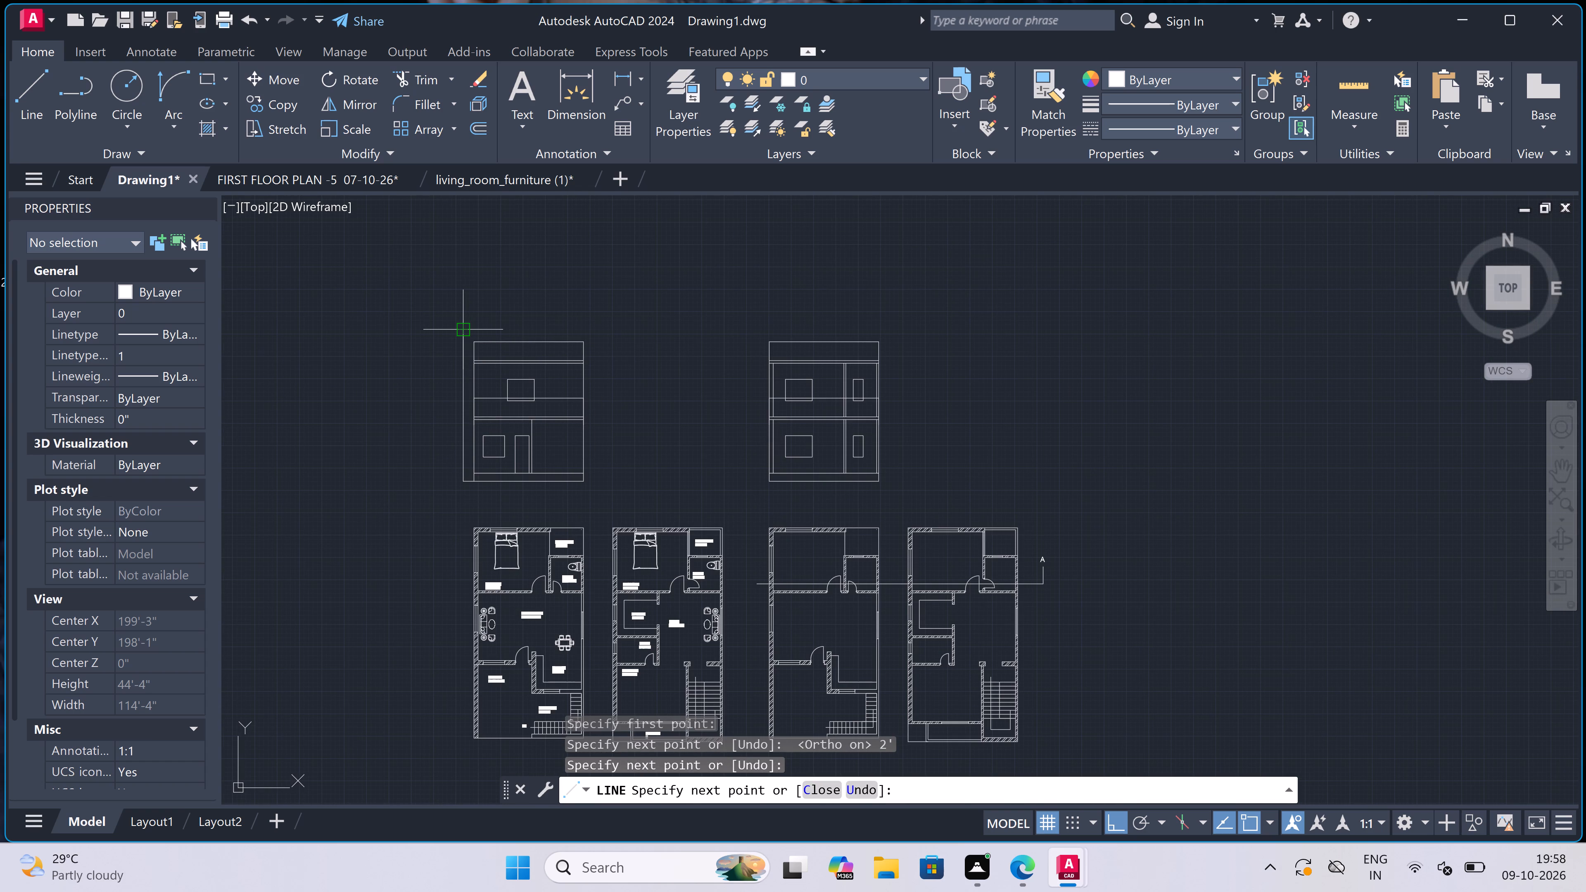
key(Escape)
Draw a matching line from the first elevation's bottom-right corner 2' outward to the right, turning up past the roof.
key(space)
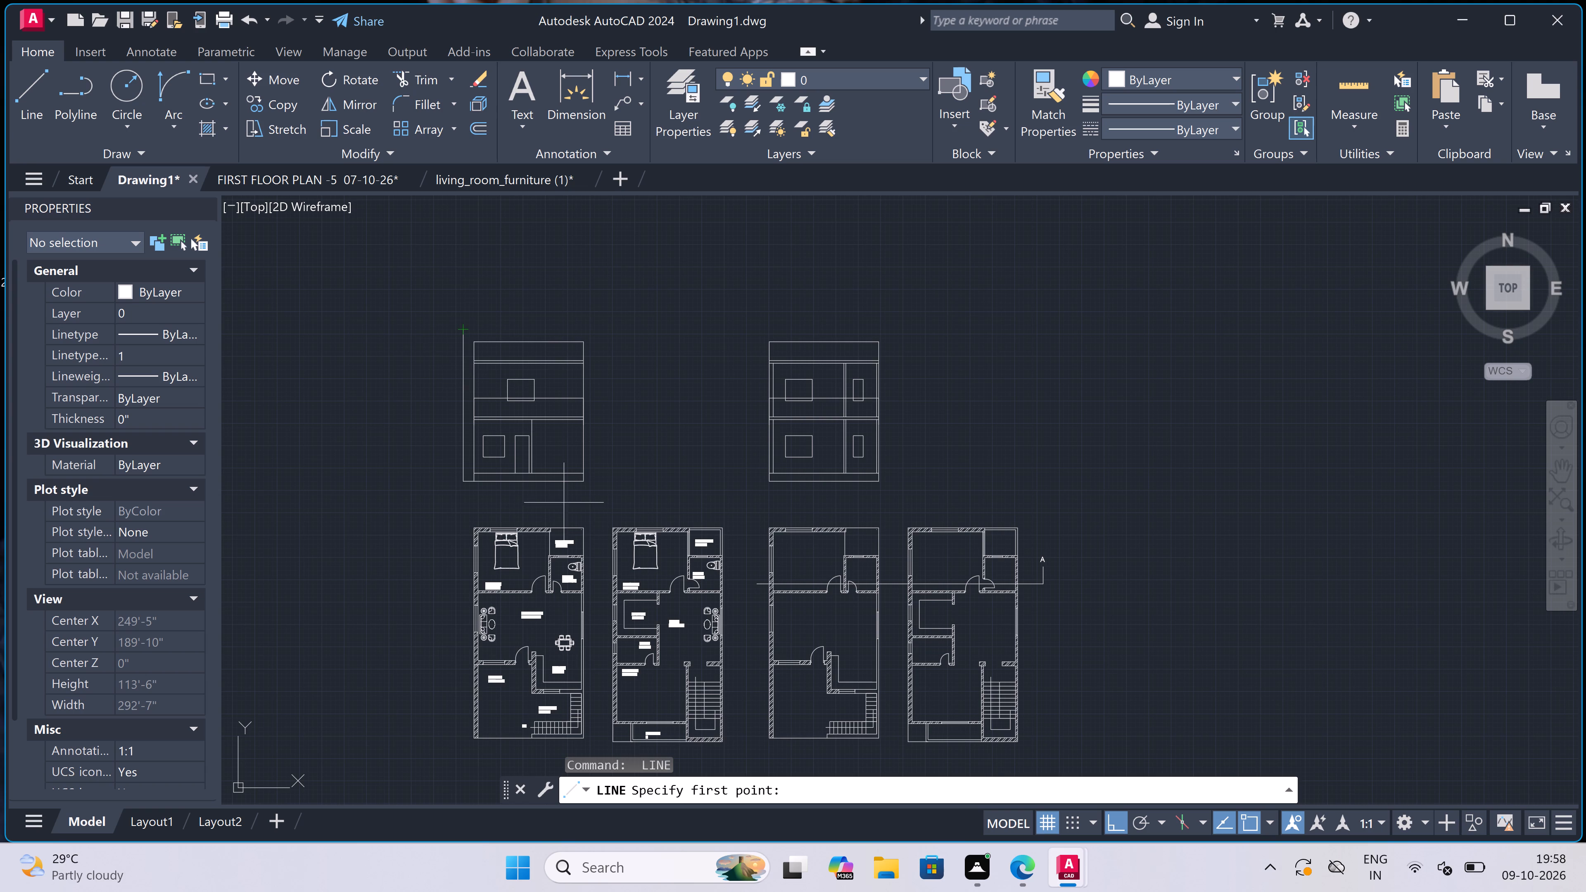
scroll(573, 487, up, 1)
click(592, 475)
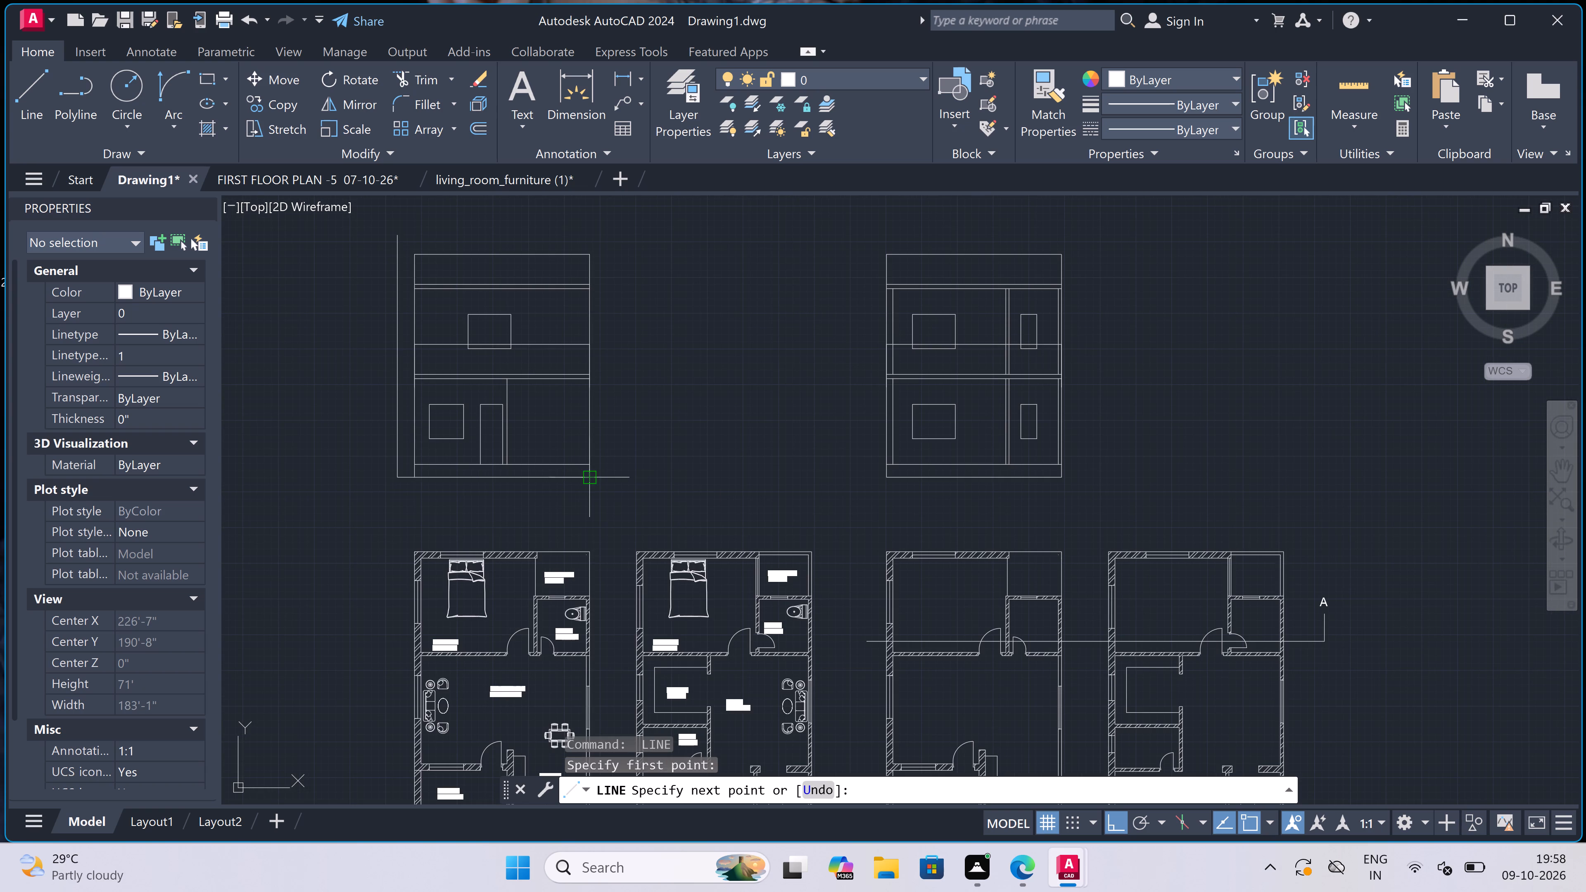
text(2')
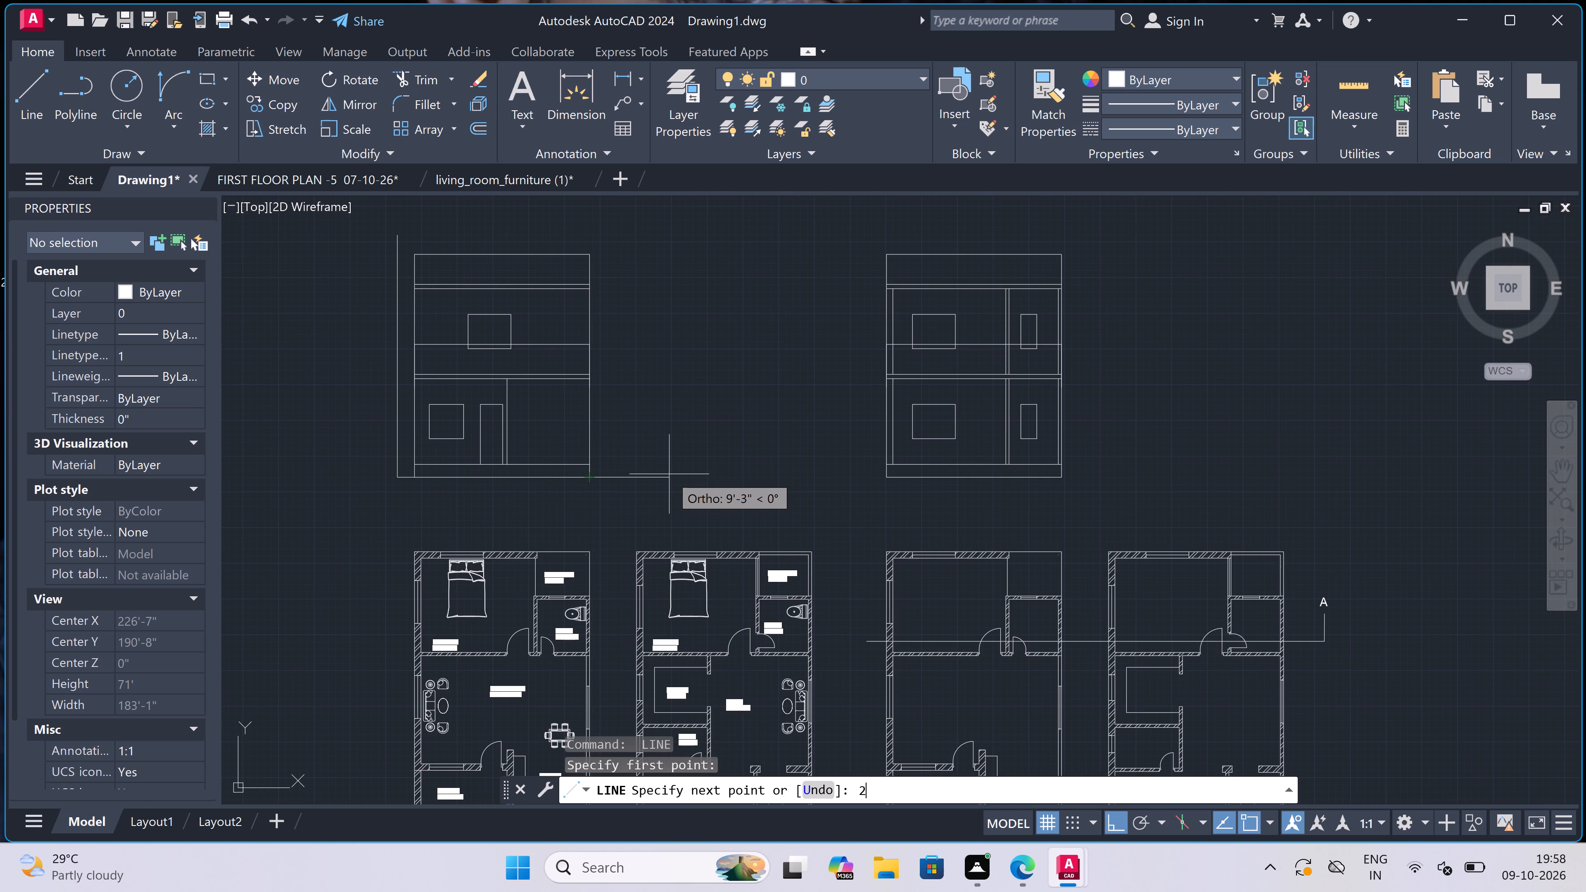
key(space)
scroll(669, 472, down, 1)
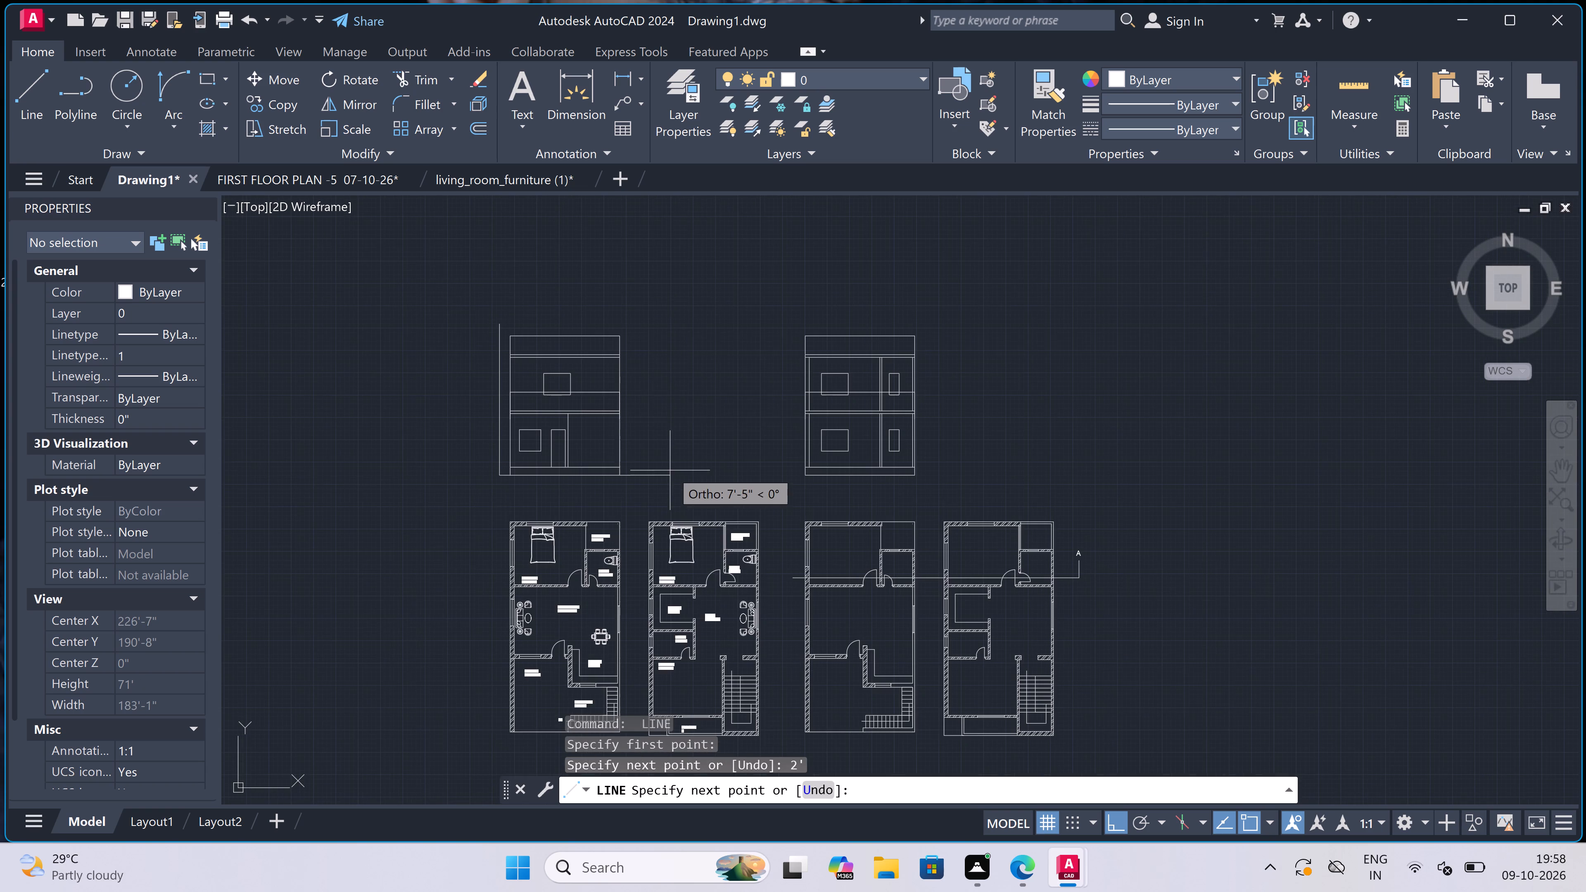
scroll(621, 289, up, 1)
click(634, 332)
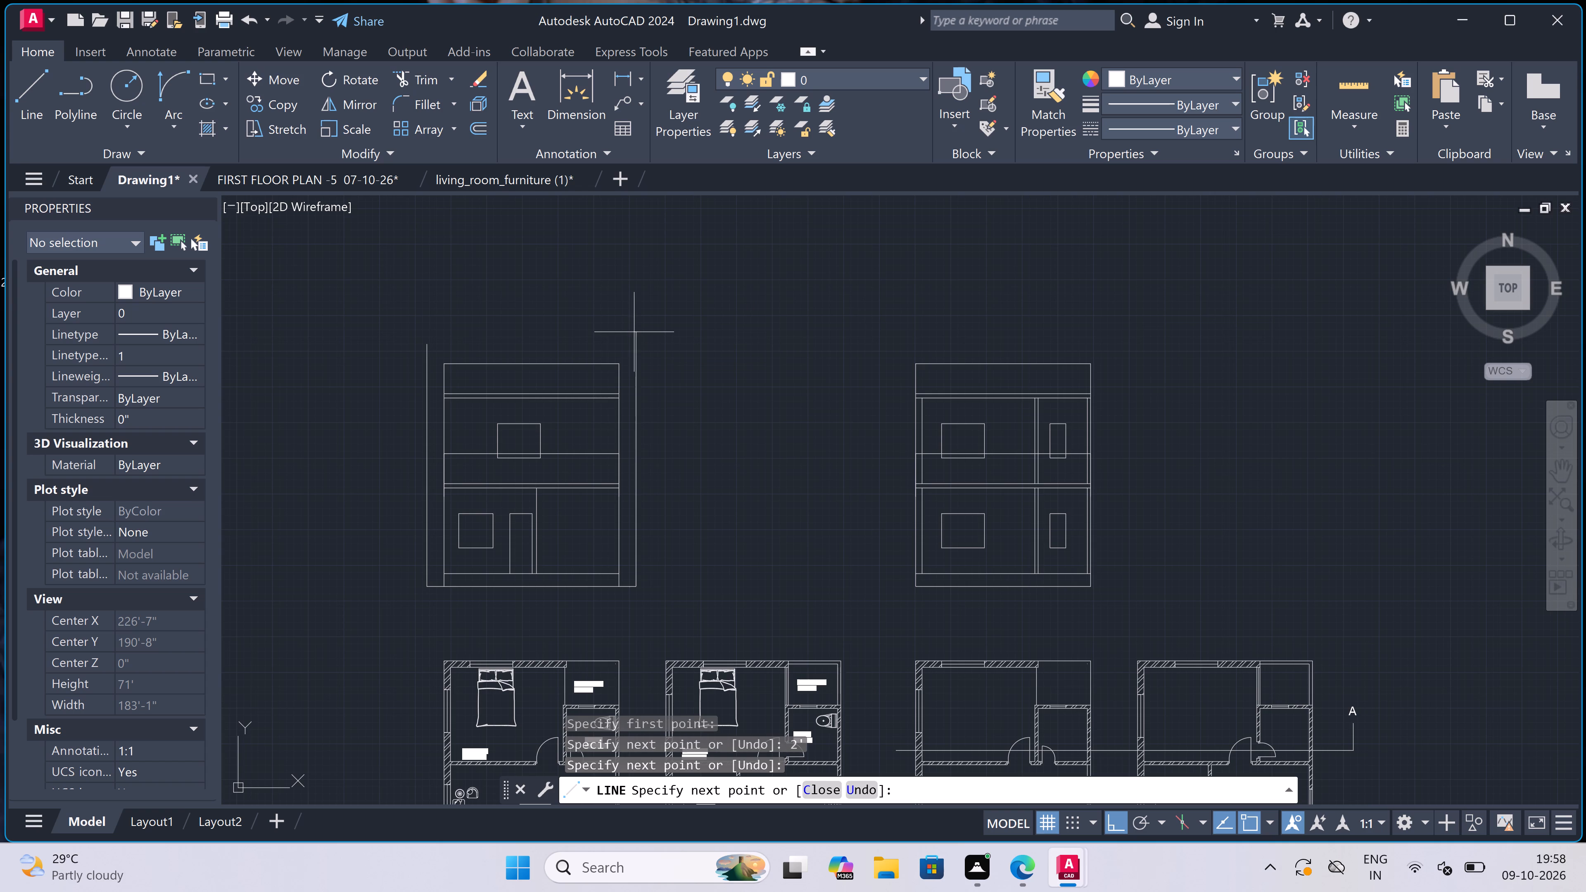
key(Escape)
Extend the first elevation's horizontal lines above the ground-floor openings to the new outer verticals on both sides.
text(ex)
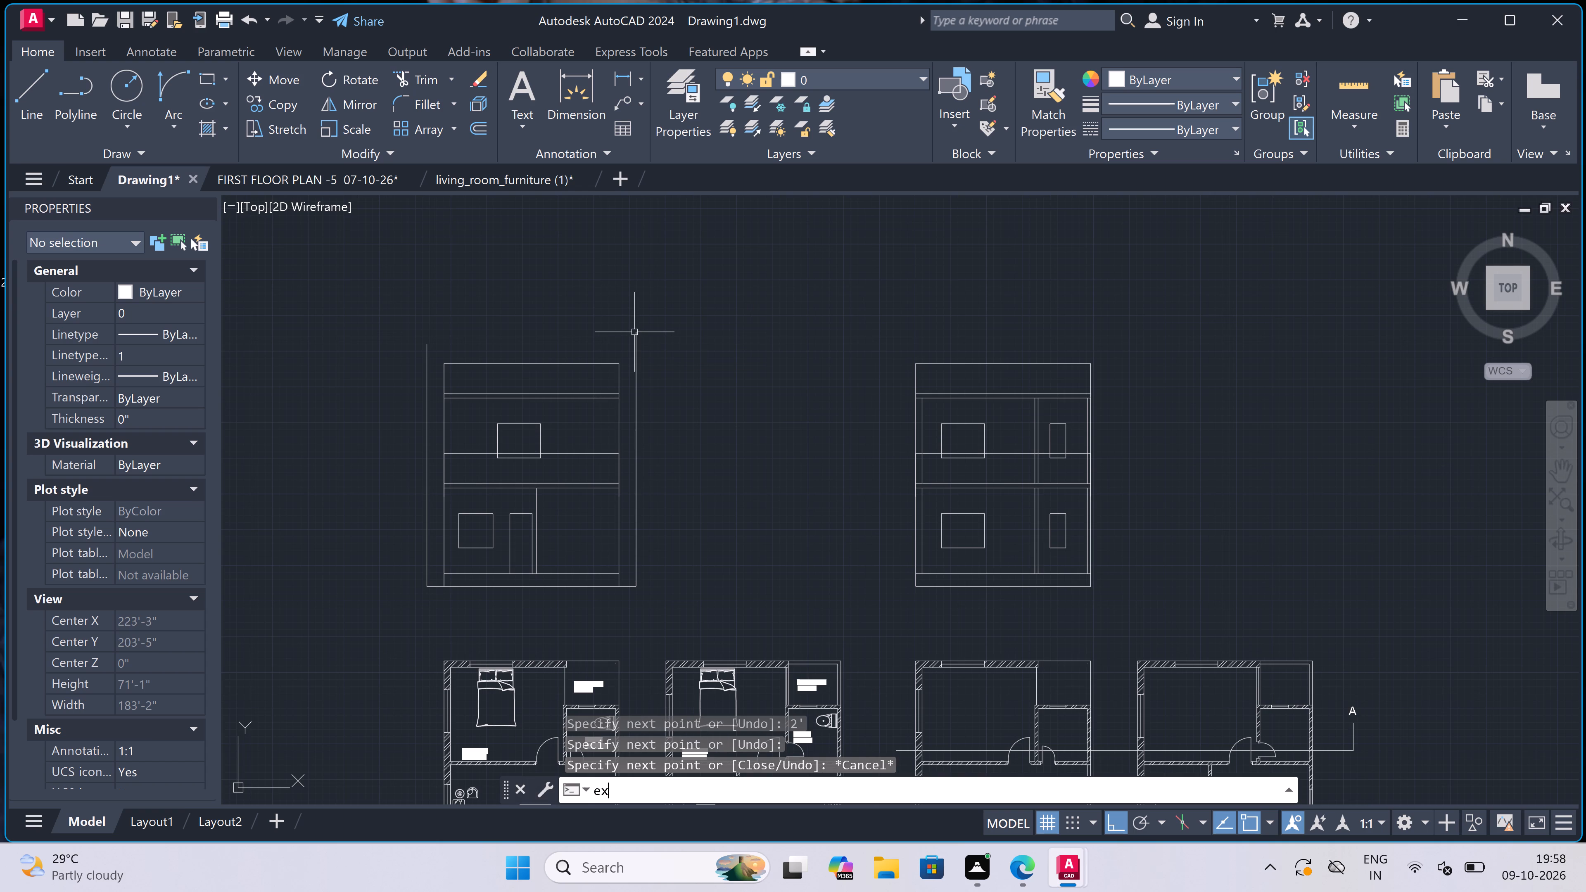
key(space)
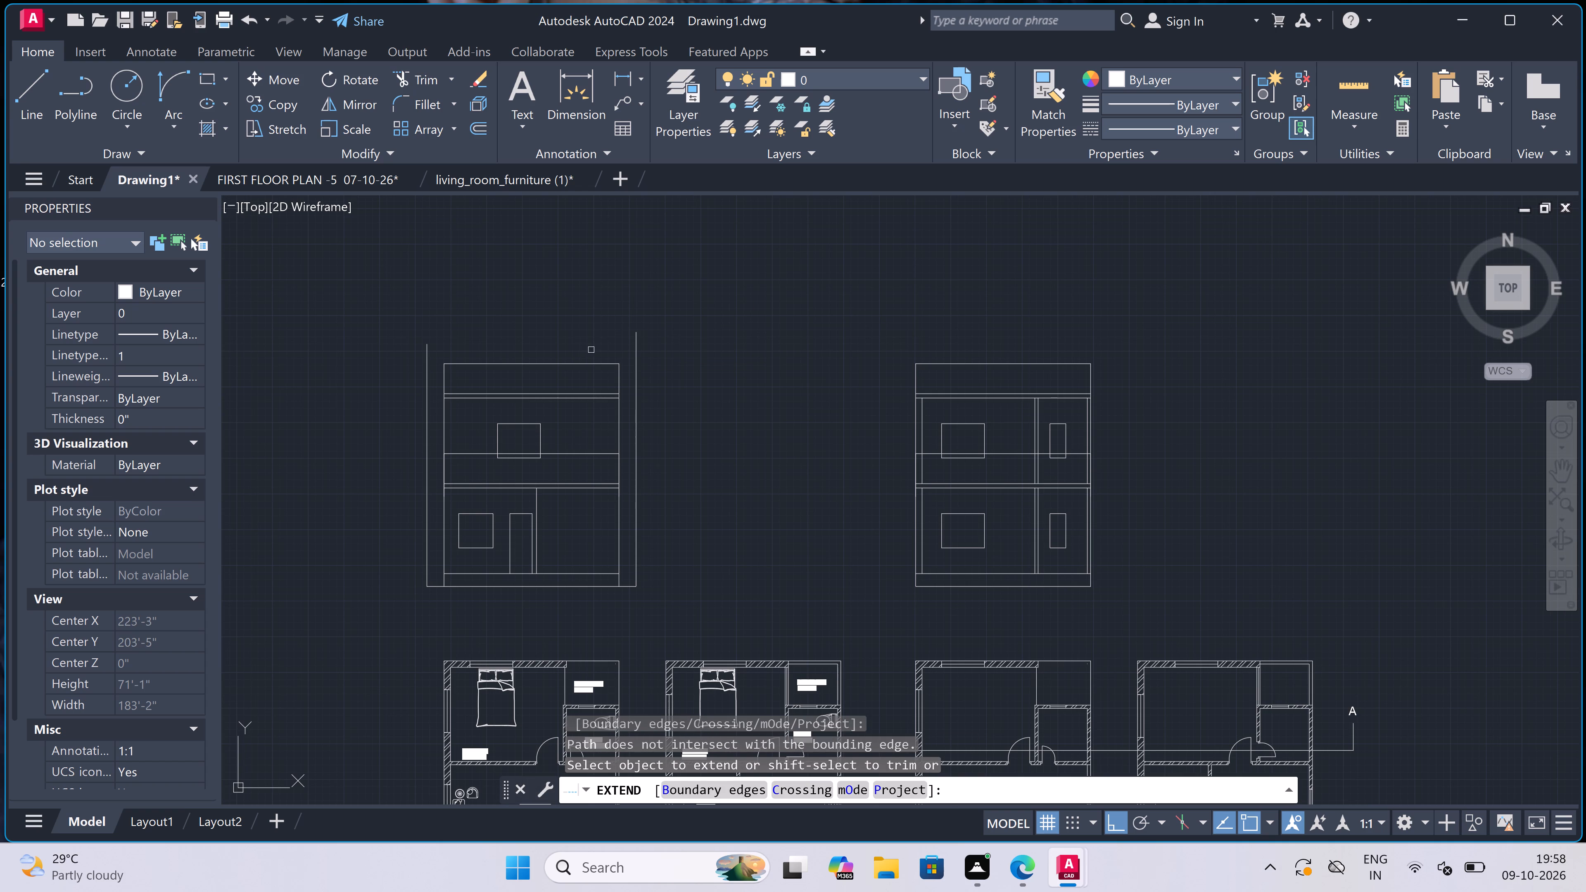
click(610, 345)
click(590, 508)
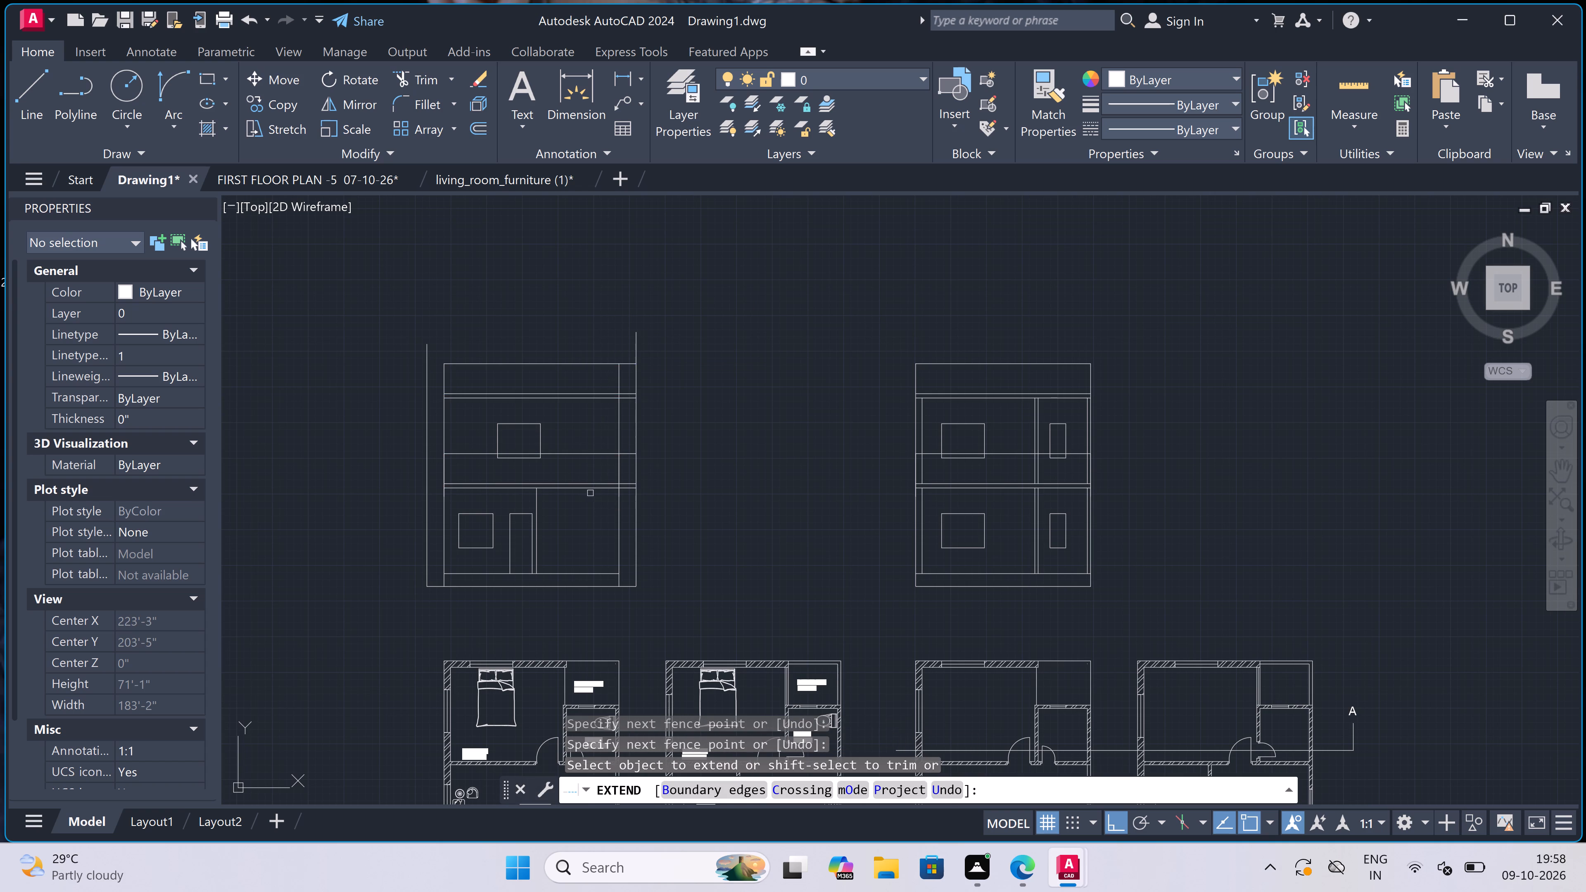
click(450, 344)
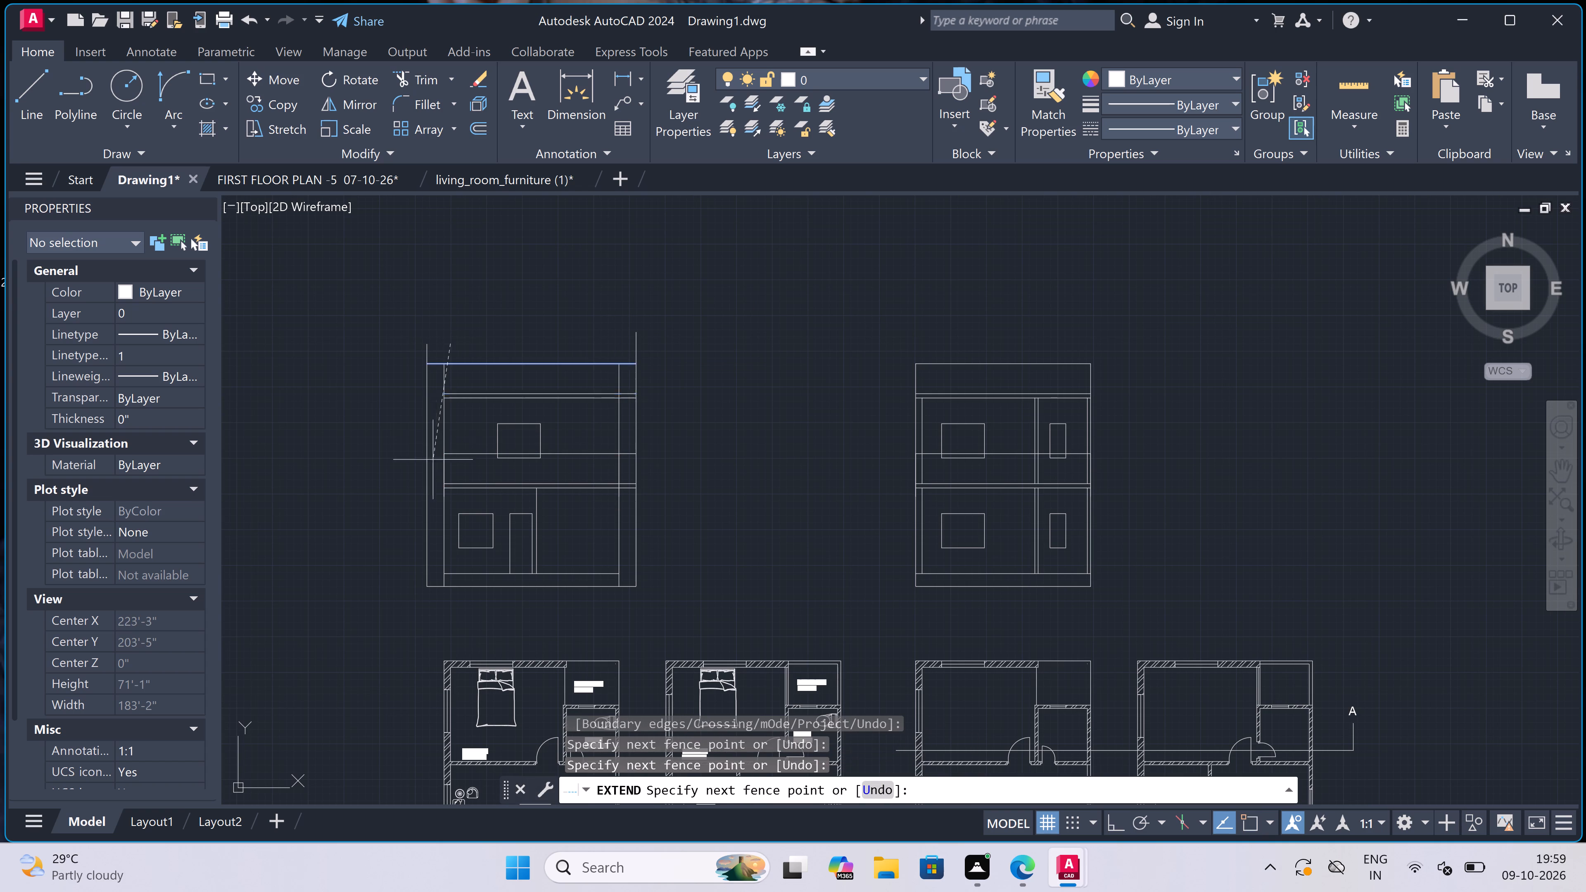
click(451, 492)
key(Escape)
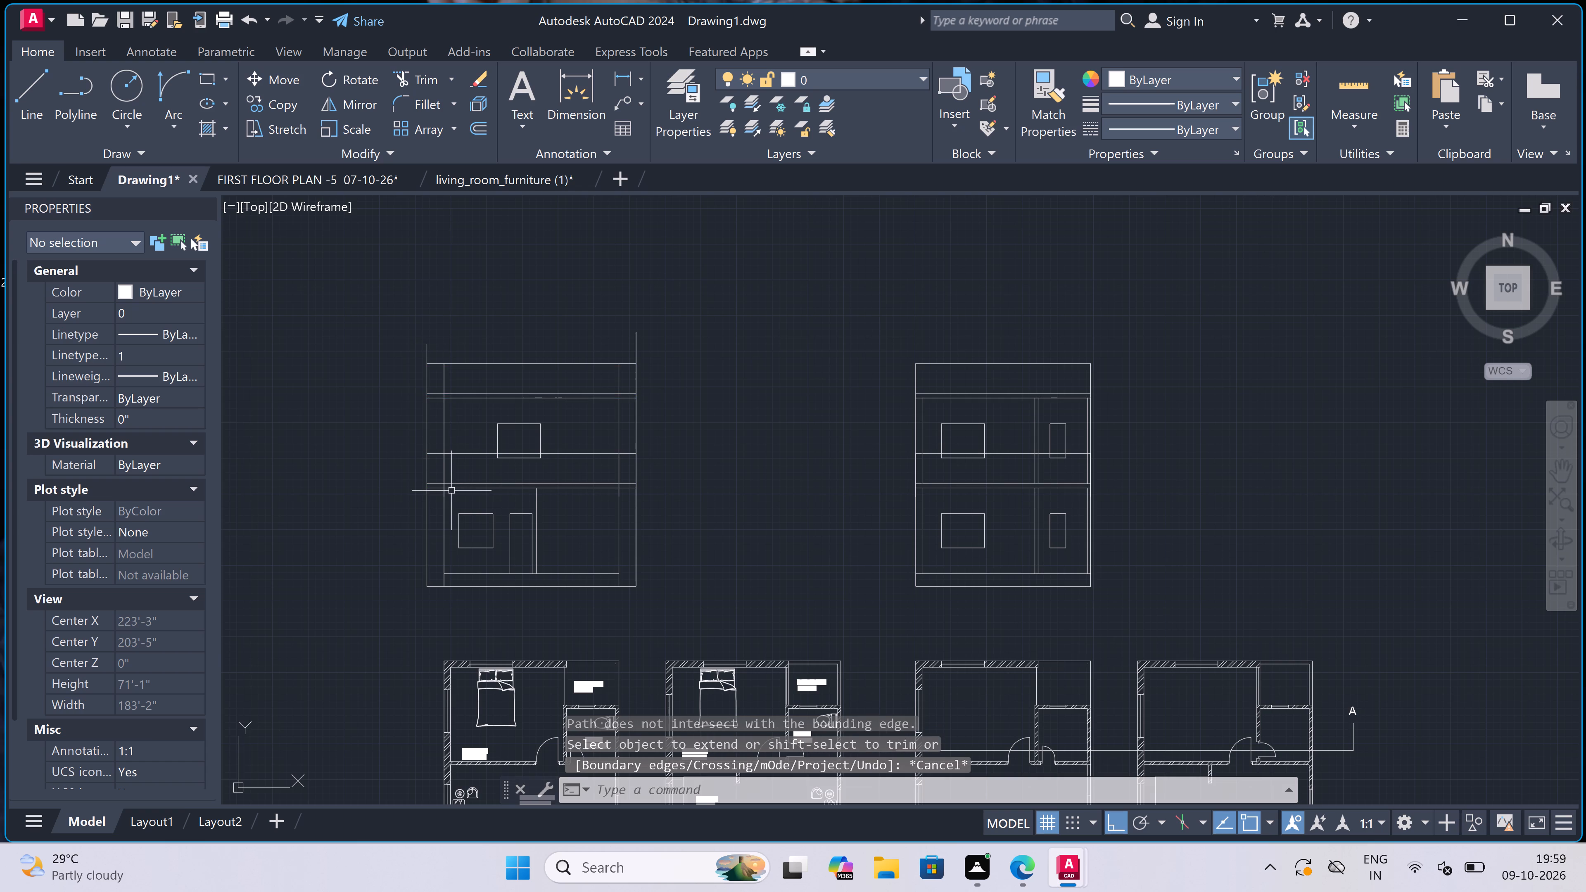
Erase the lower lines of the intermediate slab and the roof slab in the first elevation.
scroll(458, 488, up, 2)
click(459, 487)
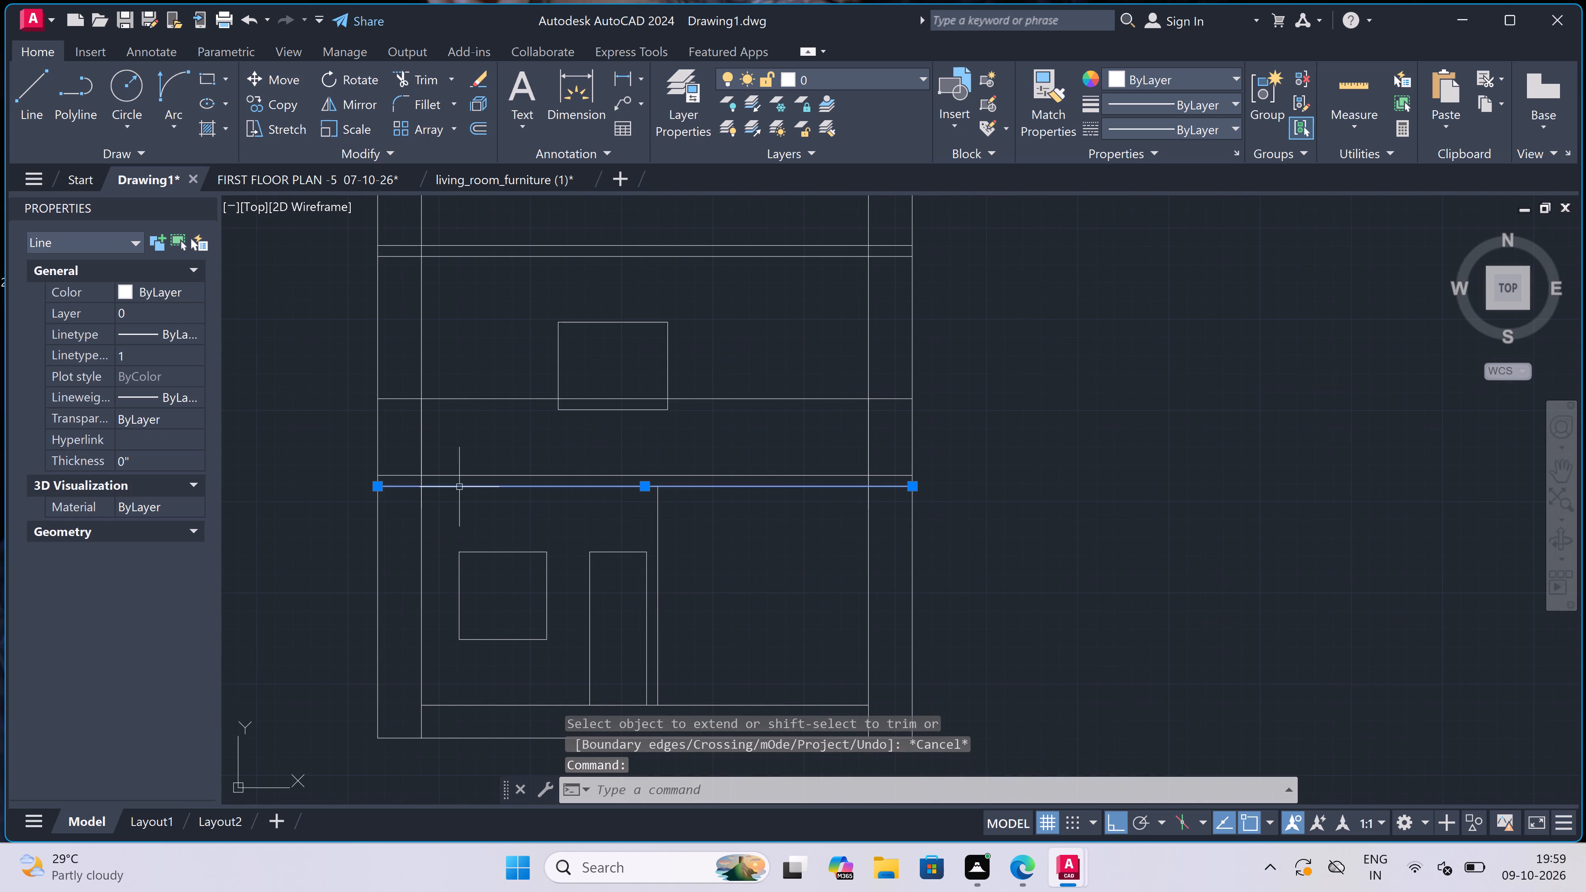
click(553, 249)
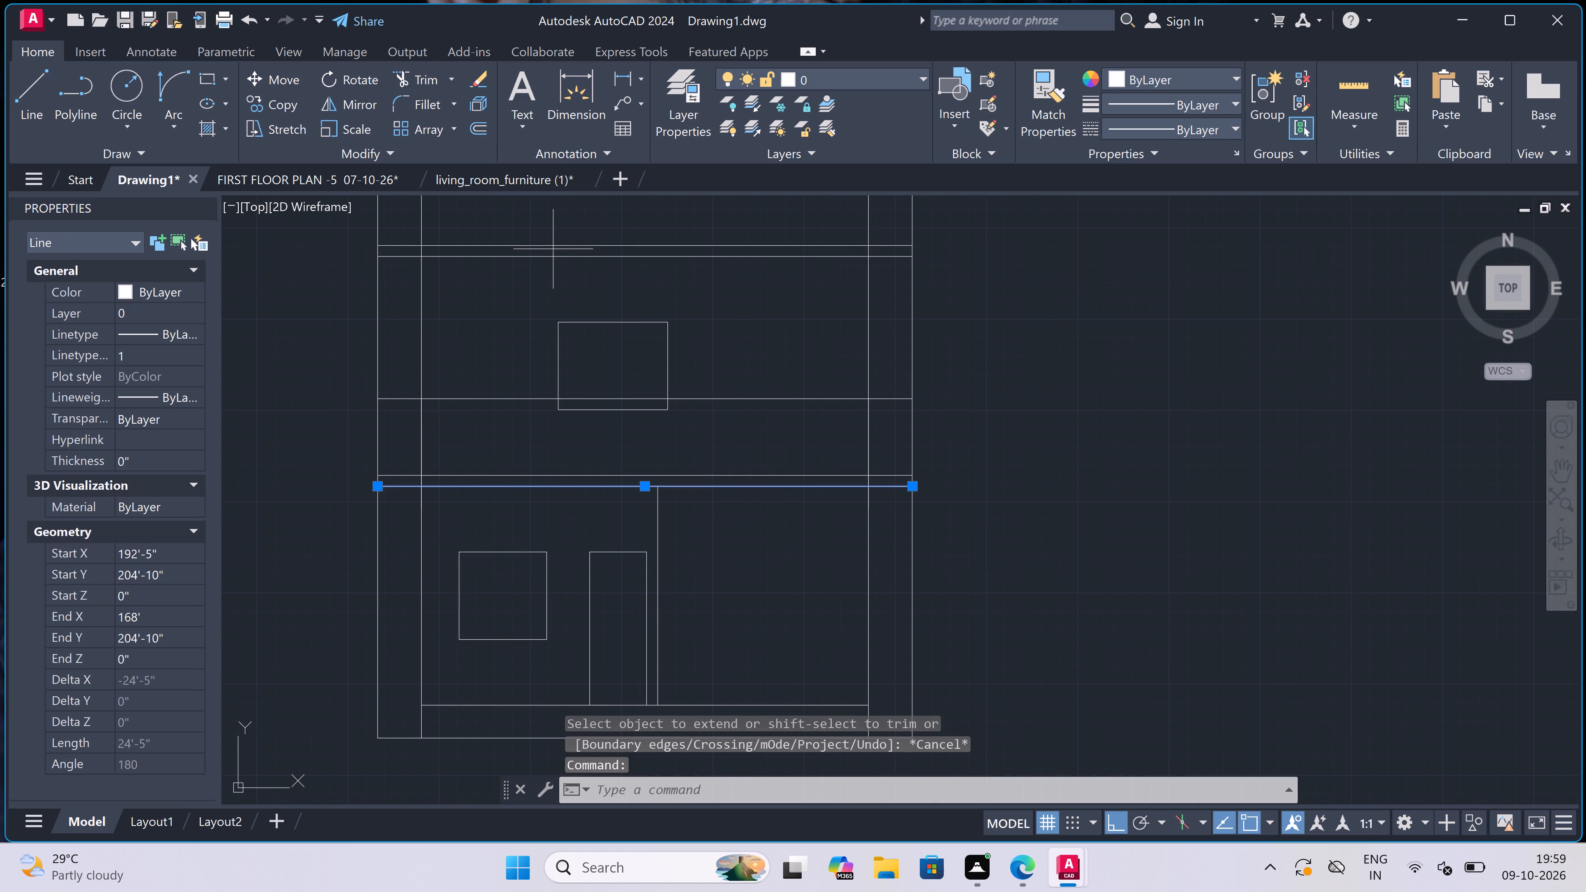
click(526, 289)
key(Delete)
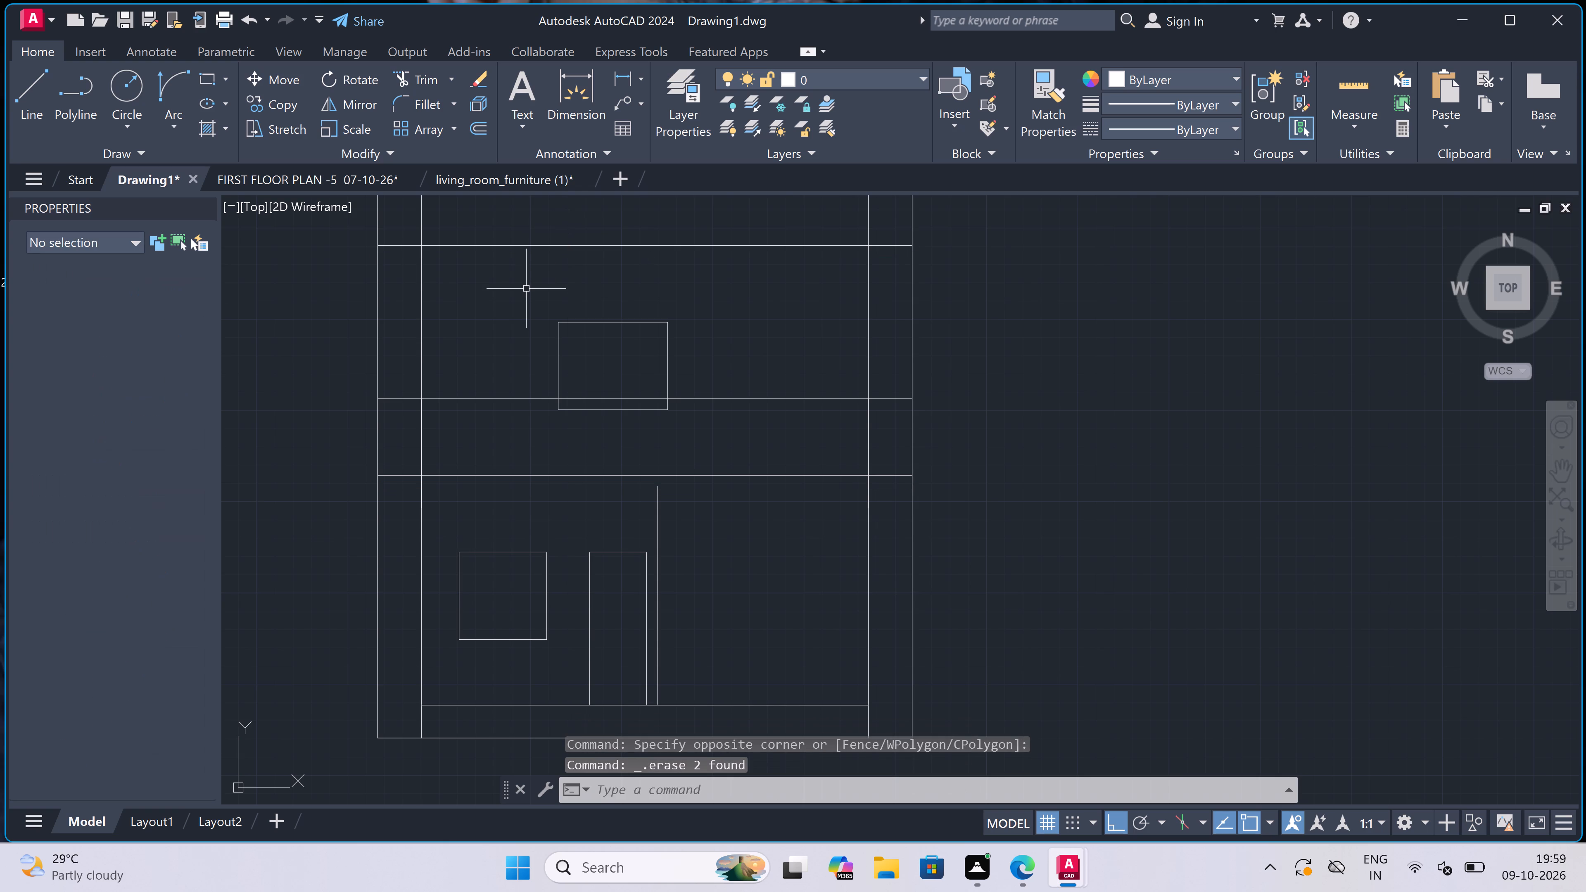
Extend the vertical wall line beside the ground-floor door up to the remaining slab line.
text(ex)
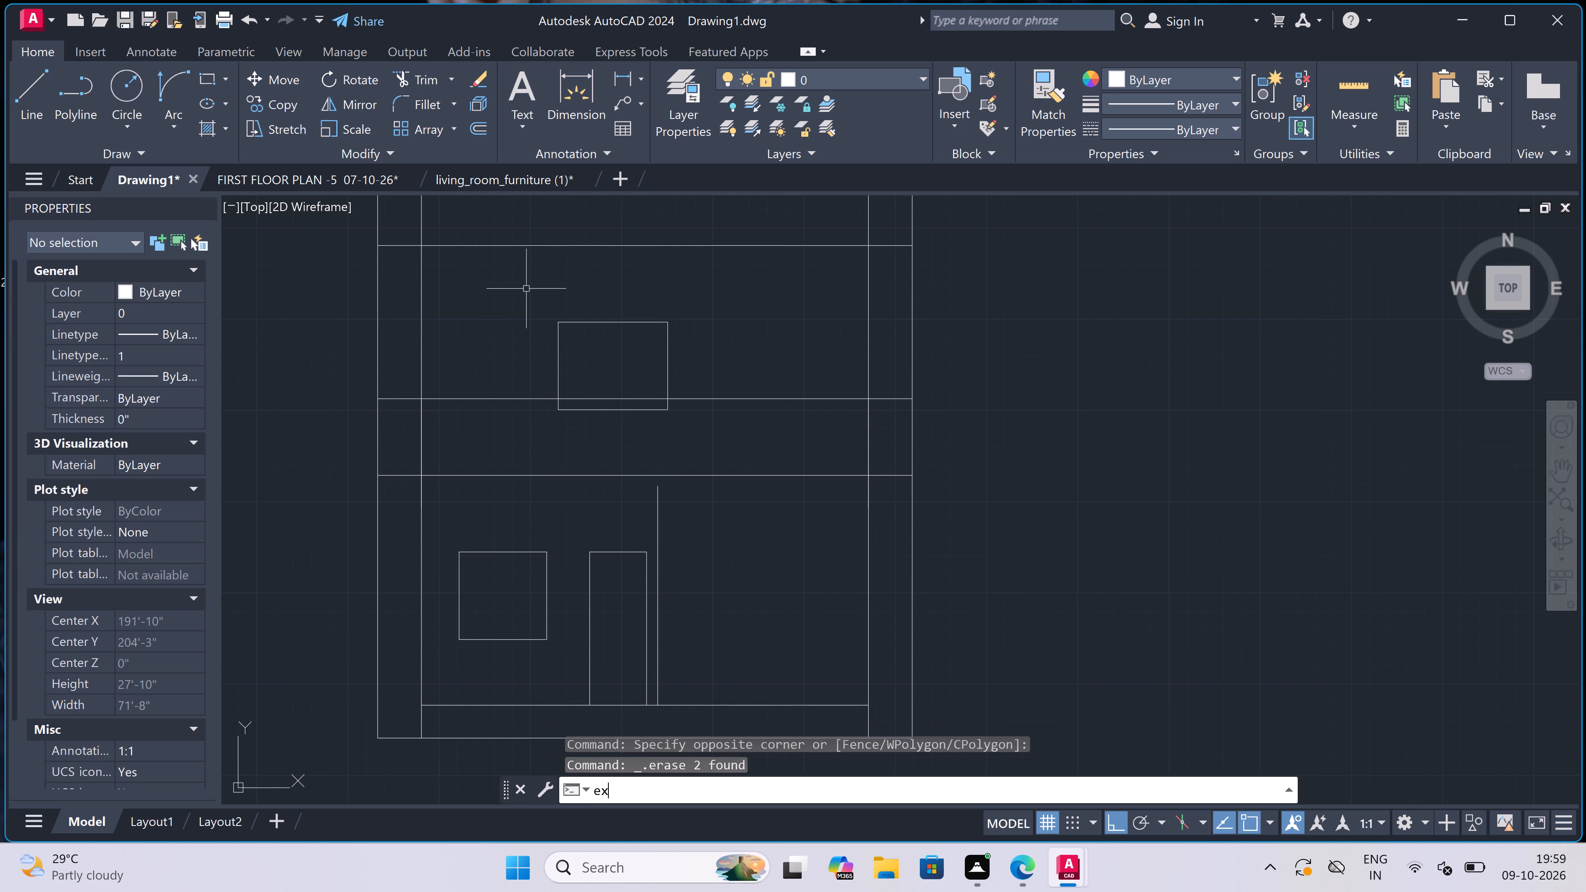
key(space)
scroll(529, 285, down, 1)
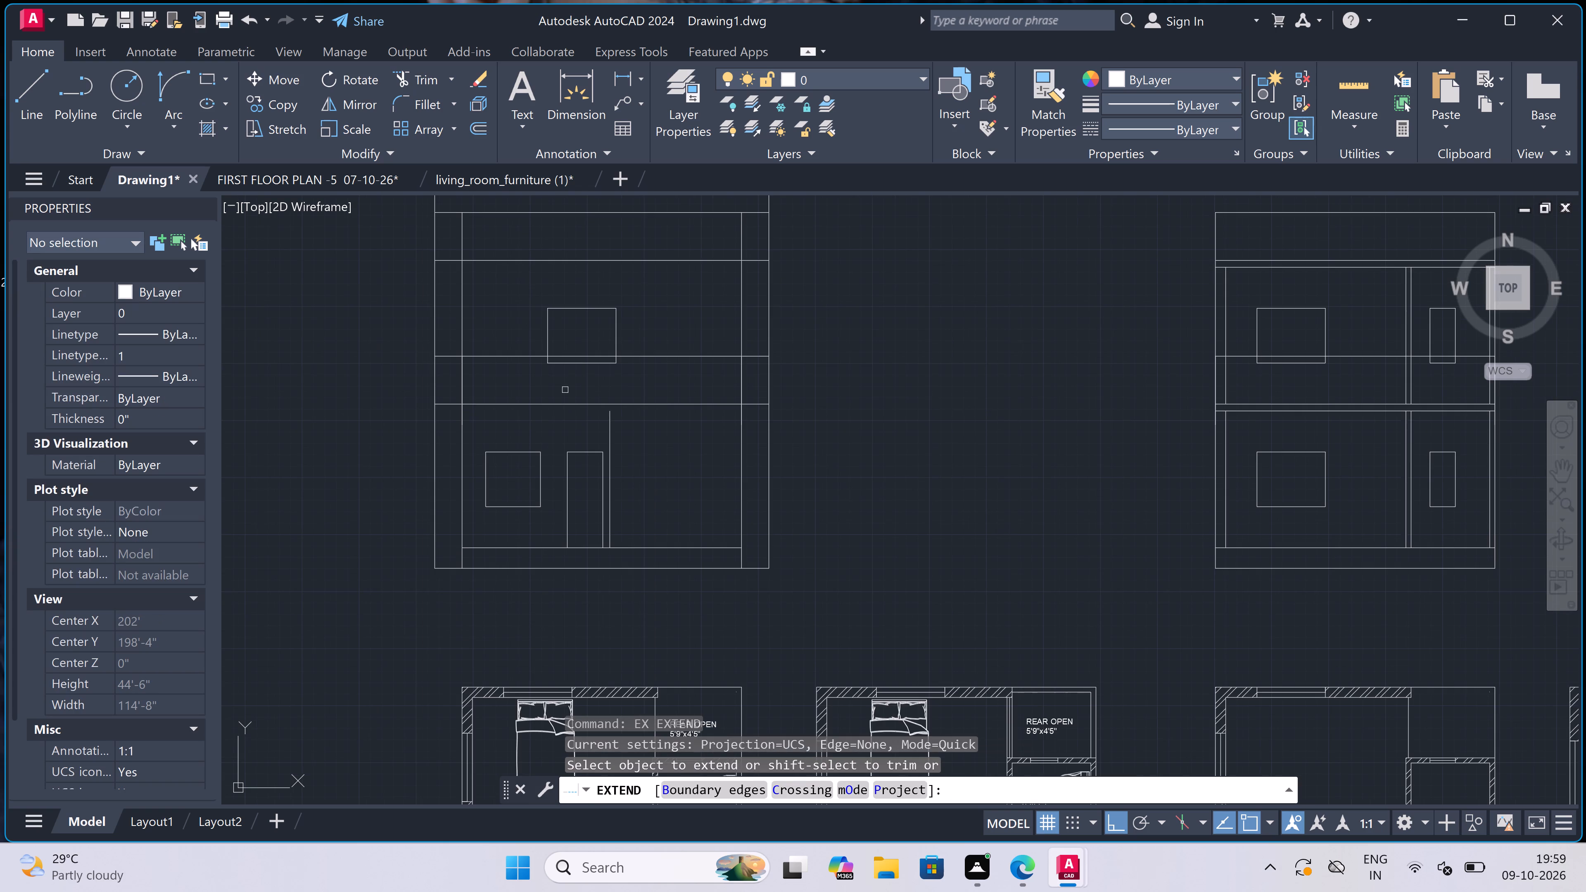
scroll(591, 418, up, 1)
click(592, 418)
click(637, 418)
scroll(639, 416, down, 2)
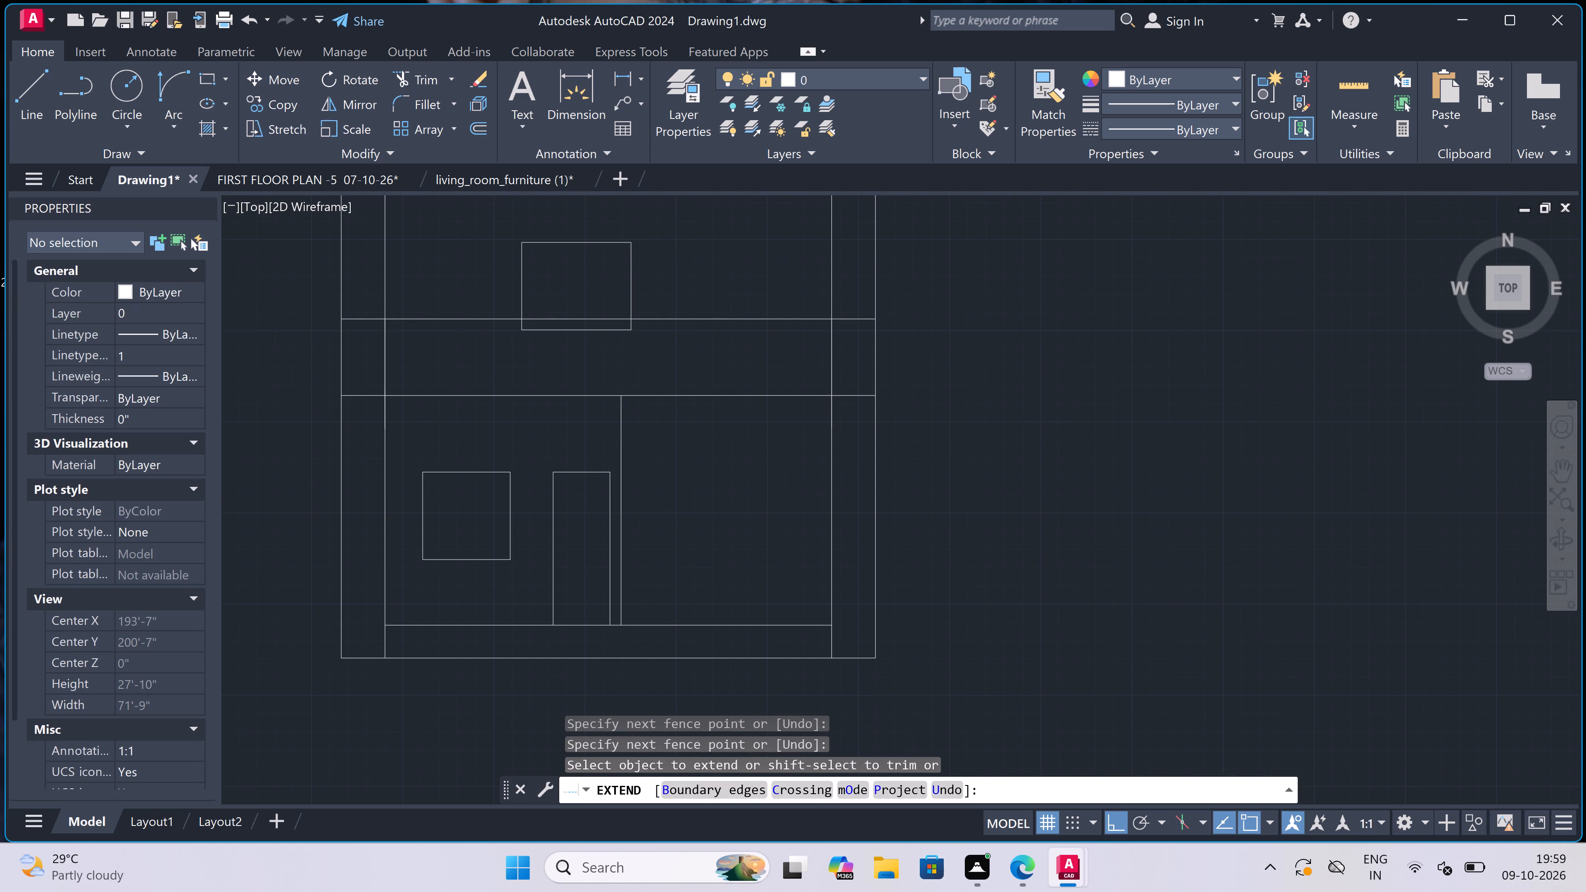
key(Escape)
text(re)
key(Escape)
Trim the outer verticals' overshoots above the roof and the inner wall lines crossing the top parapet band.
text(tr)
key(space)
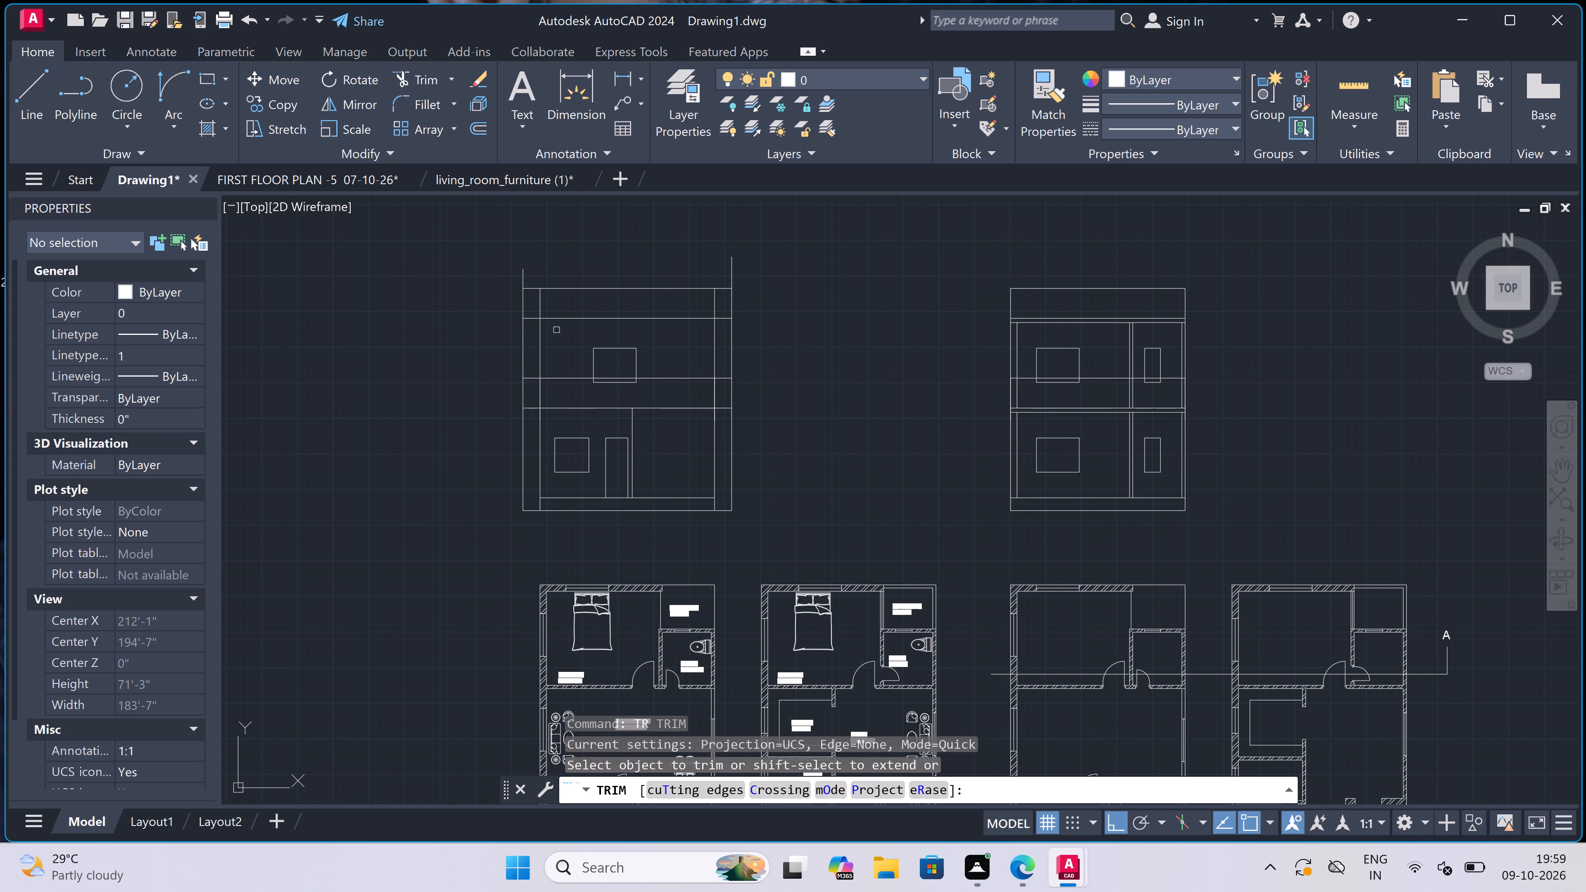
click(520, 276)
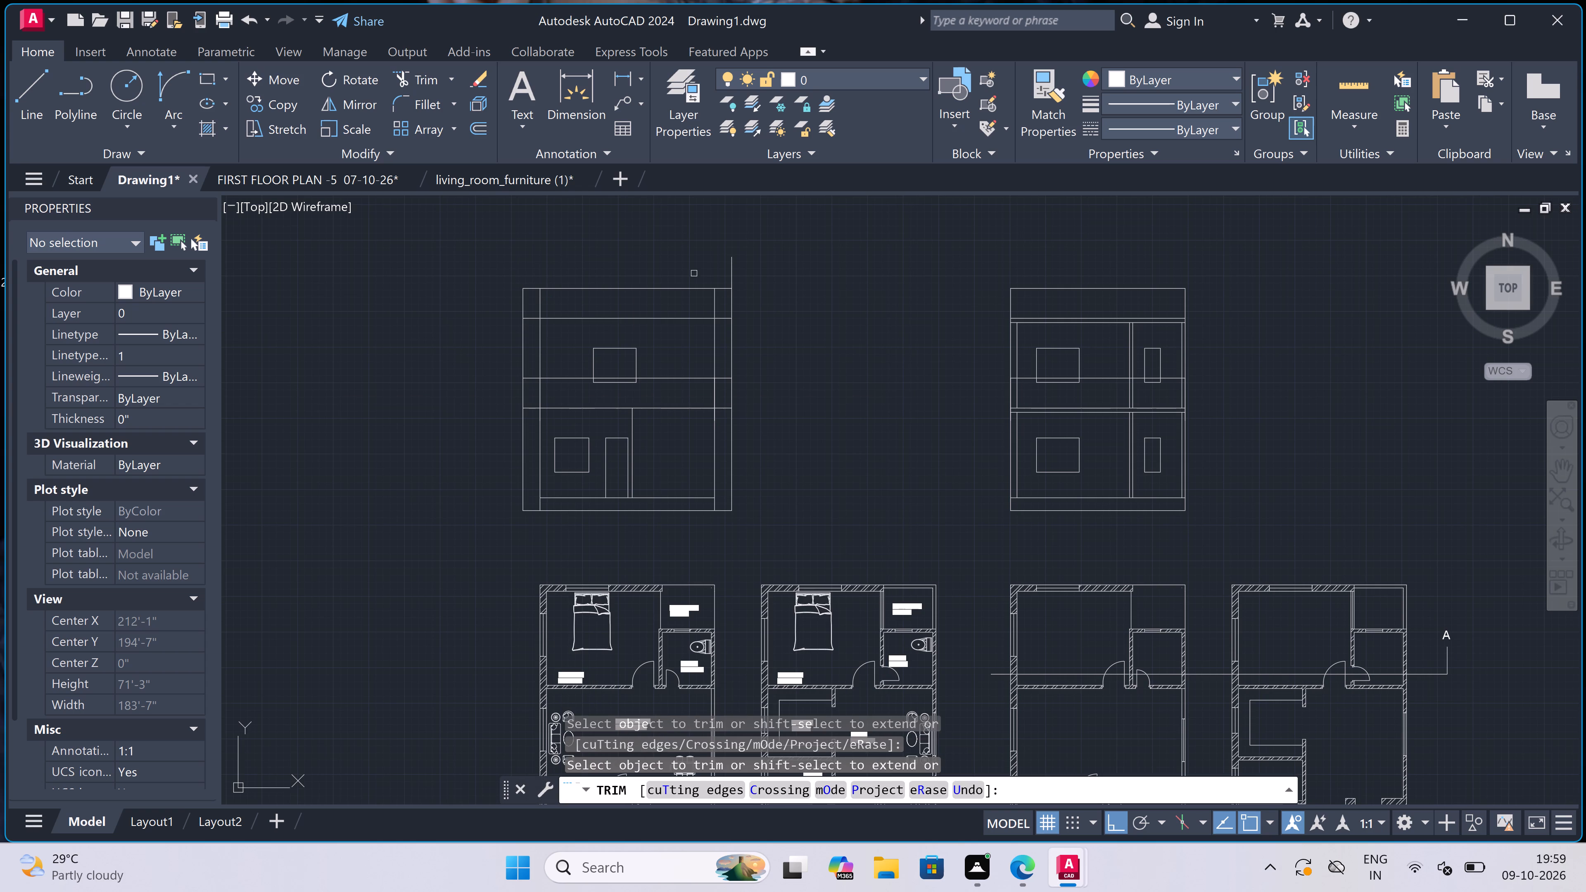
click(727, 273)
click(752, 270)
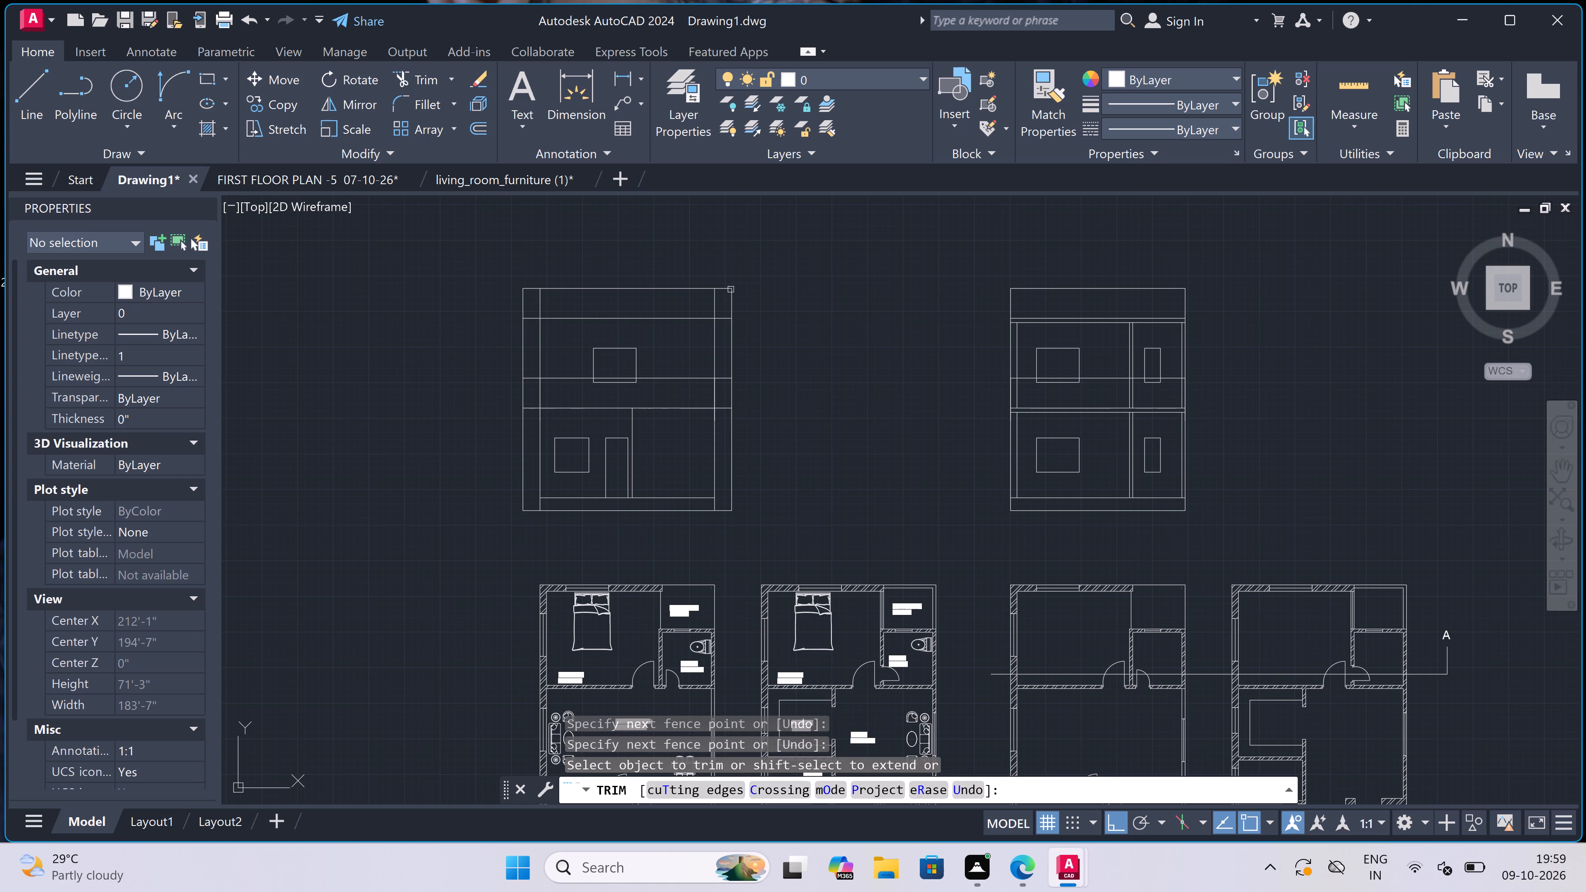
click(726, 302)
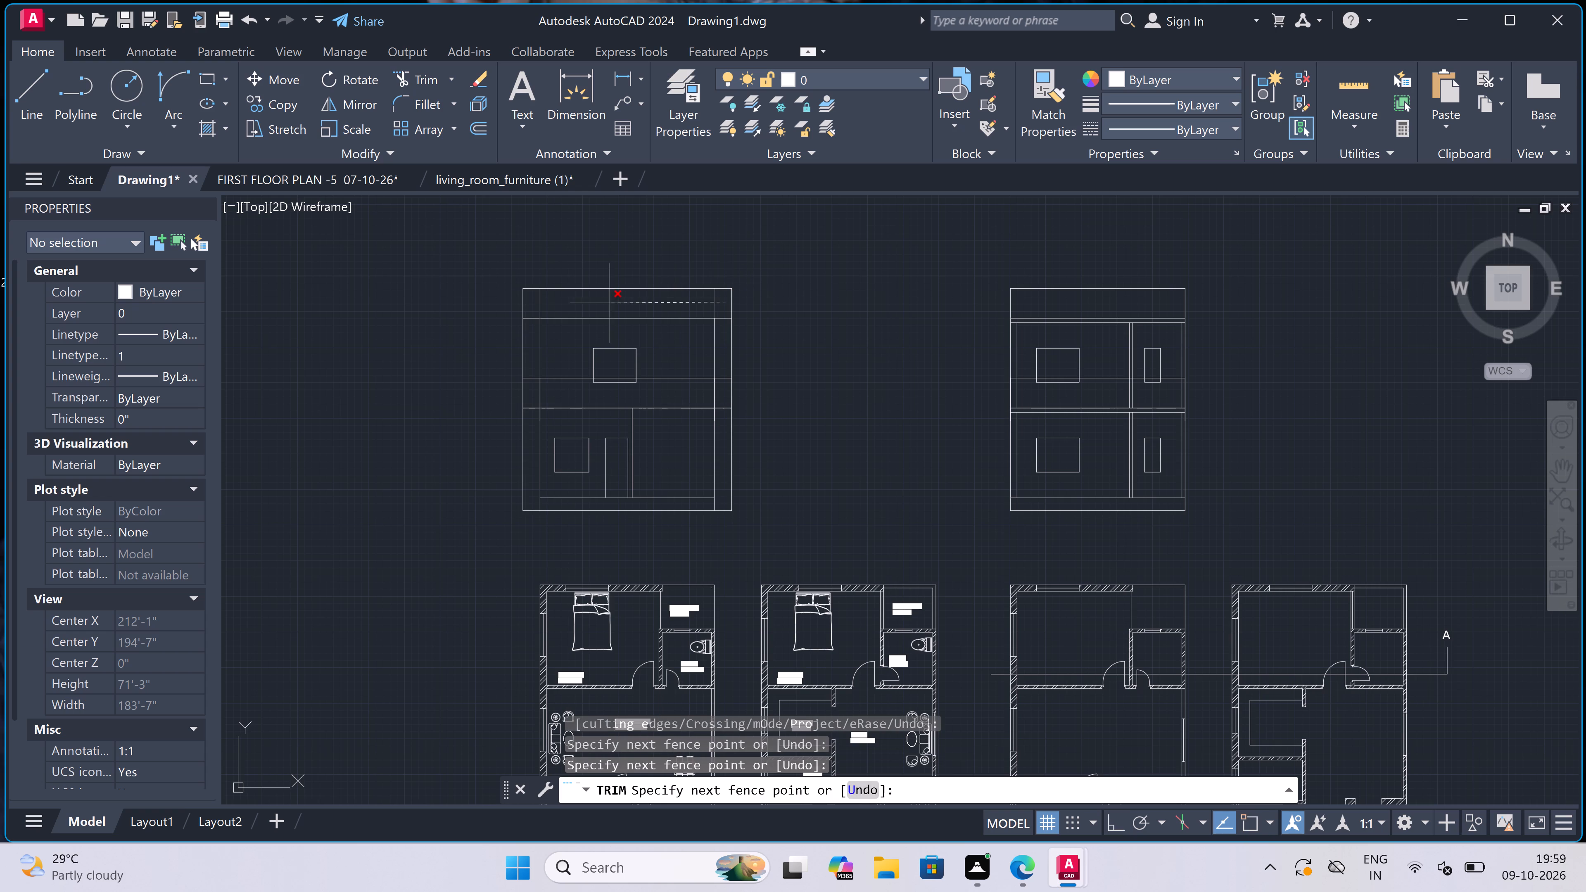
click(528, 303)
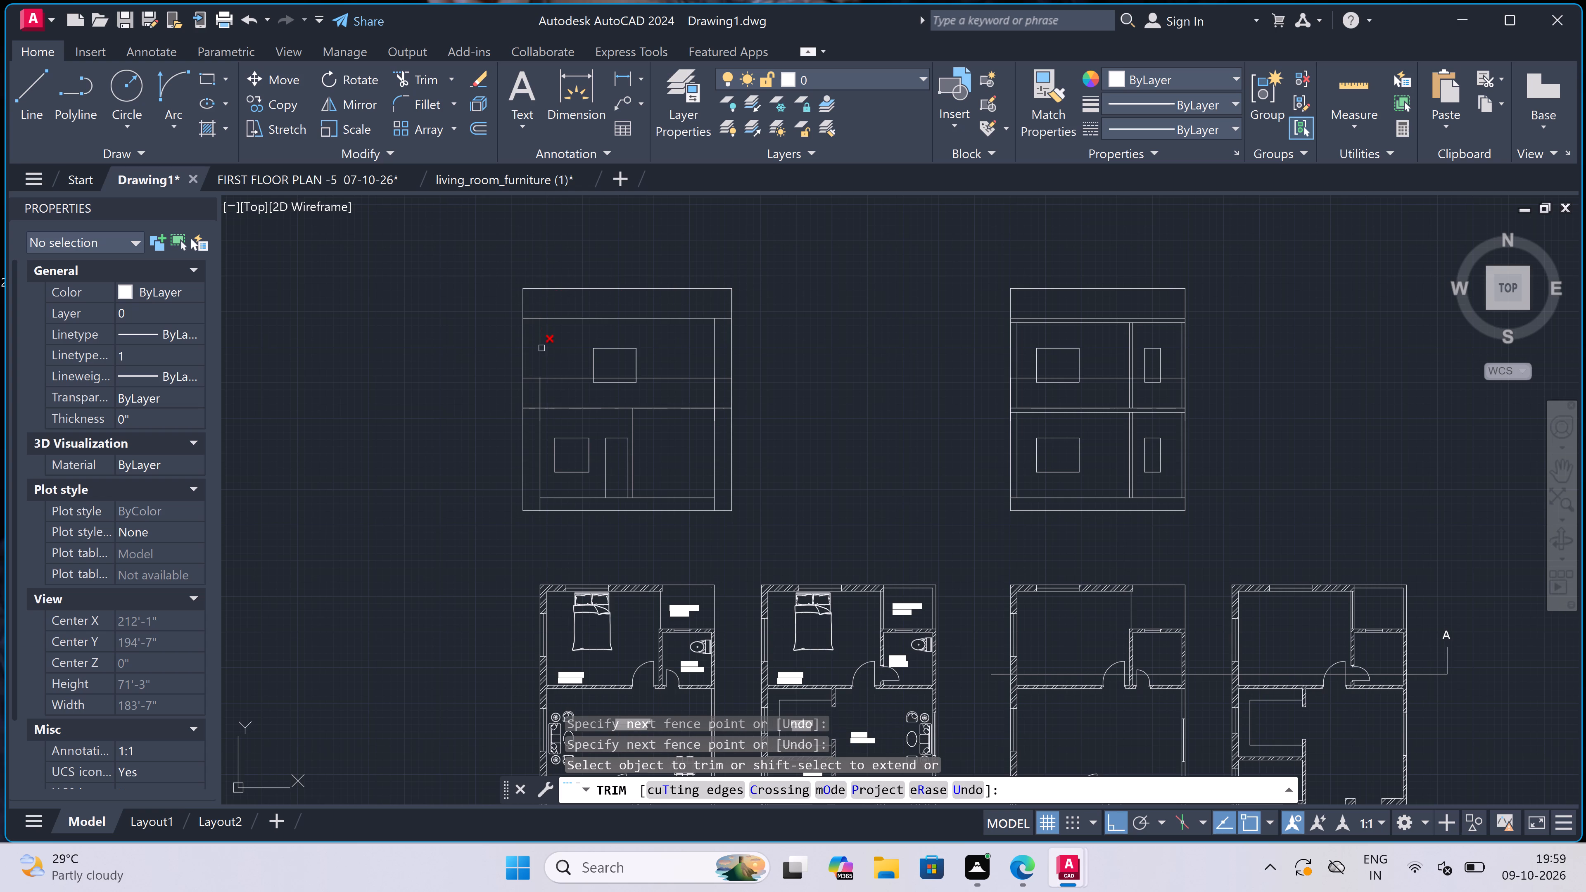
Trim the left outer vertical between the two projecting bands and below the lower band, plus its base-line stub.
click(522, 357)
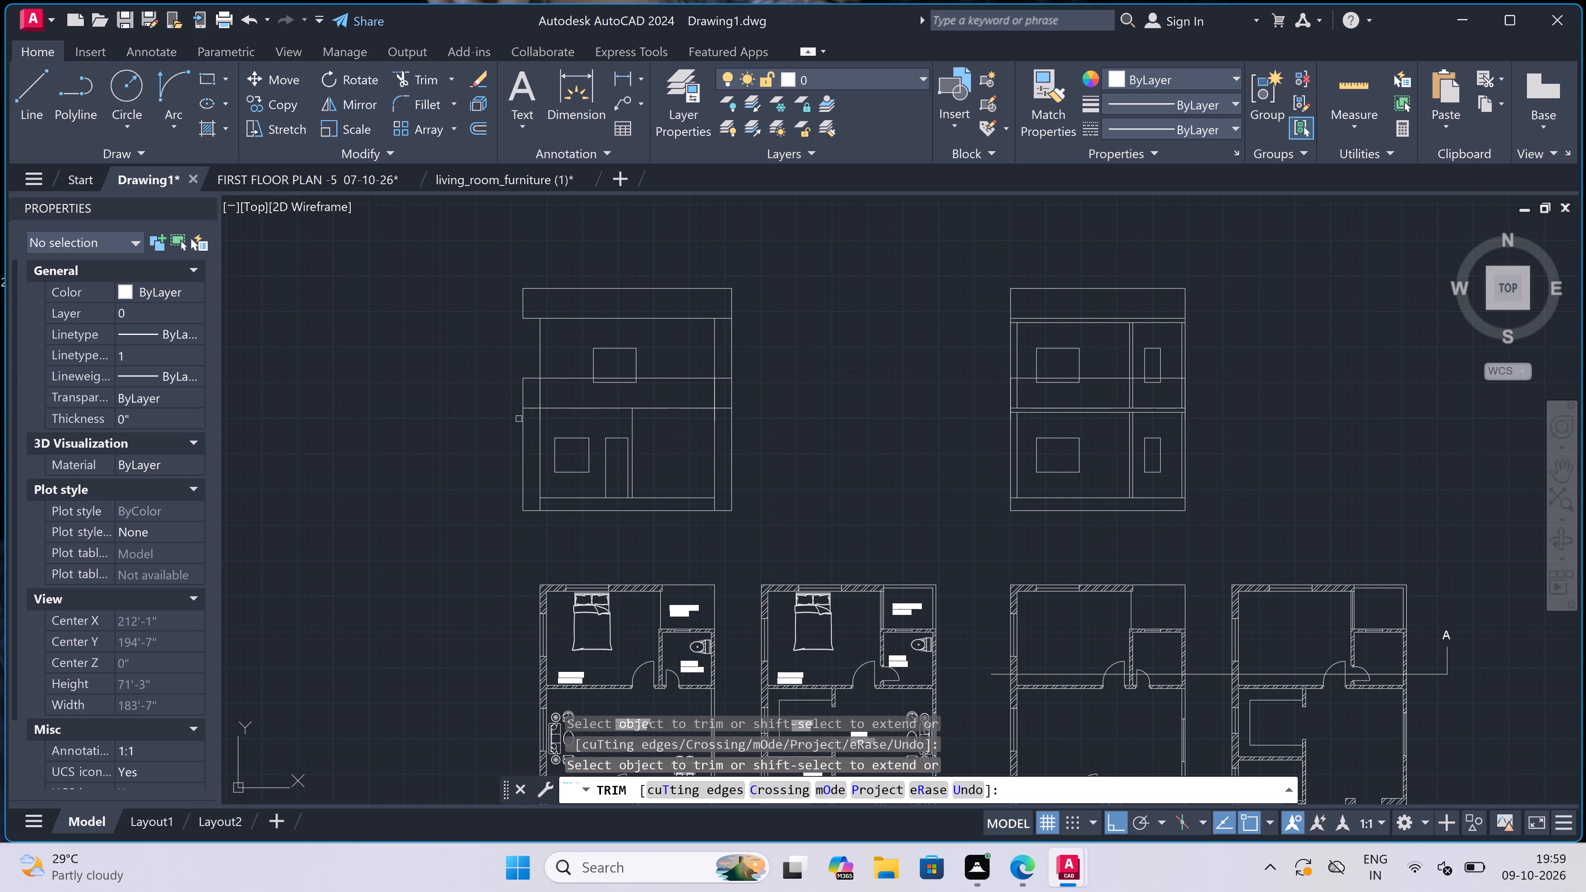
click(520, 419)
scroll(536, 489, up, 2)
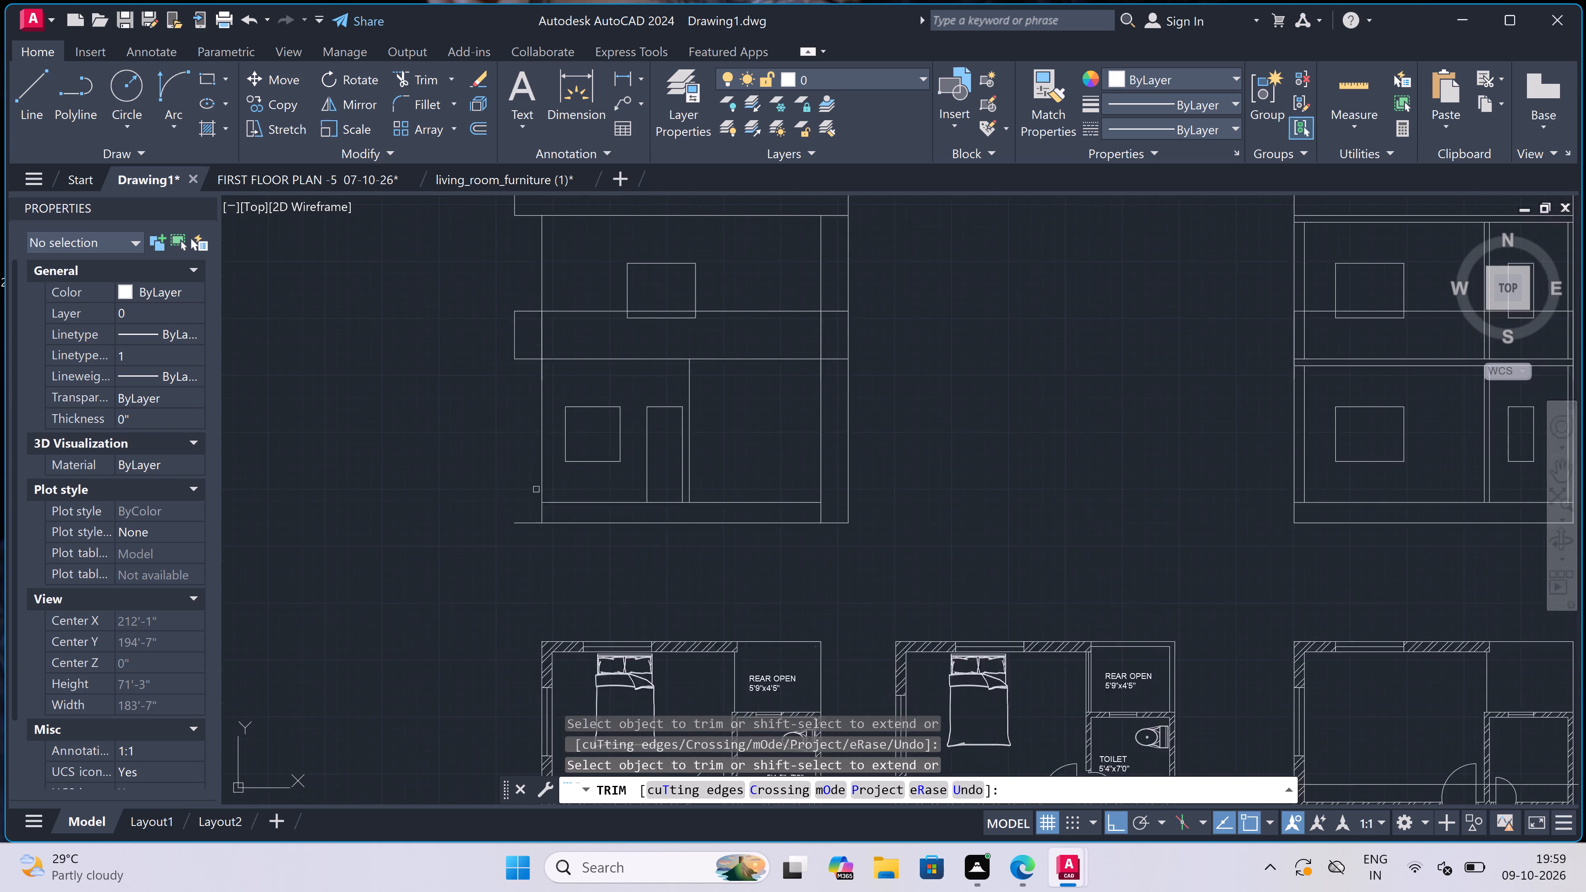
click(538, 489)
drag(532, 614, 538, 610)
scroll(538, 525, down, 3)
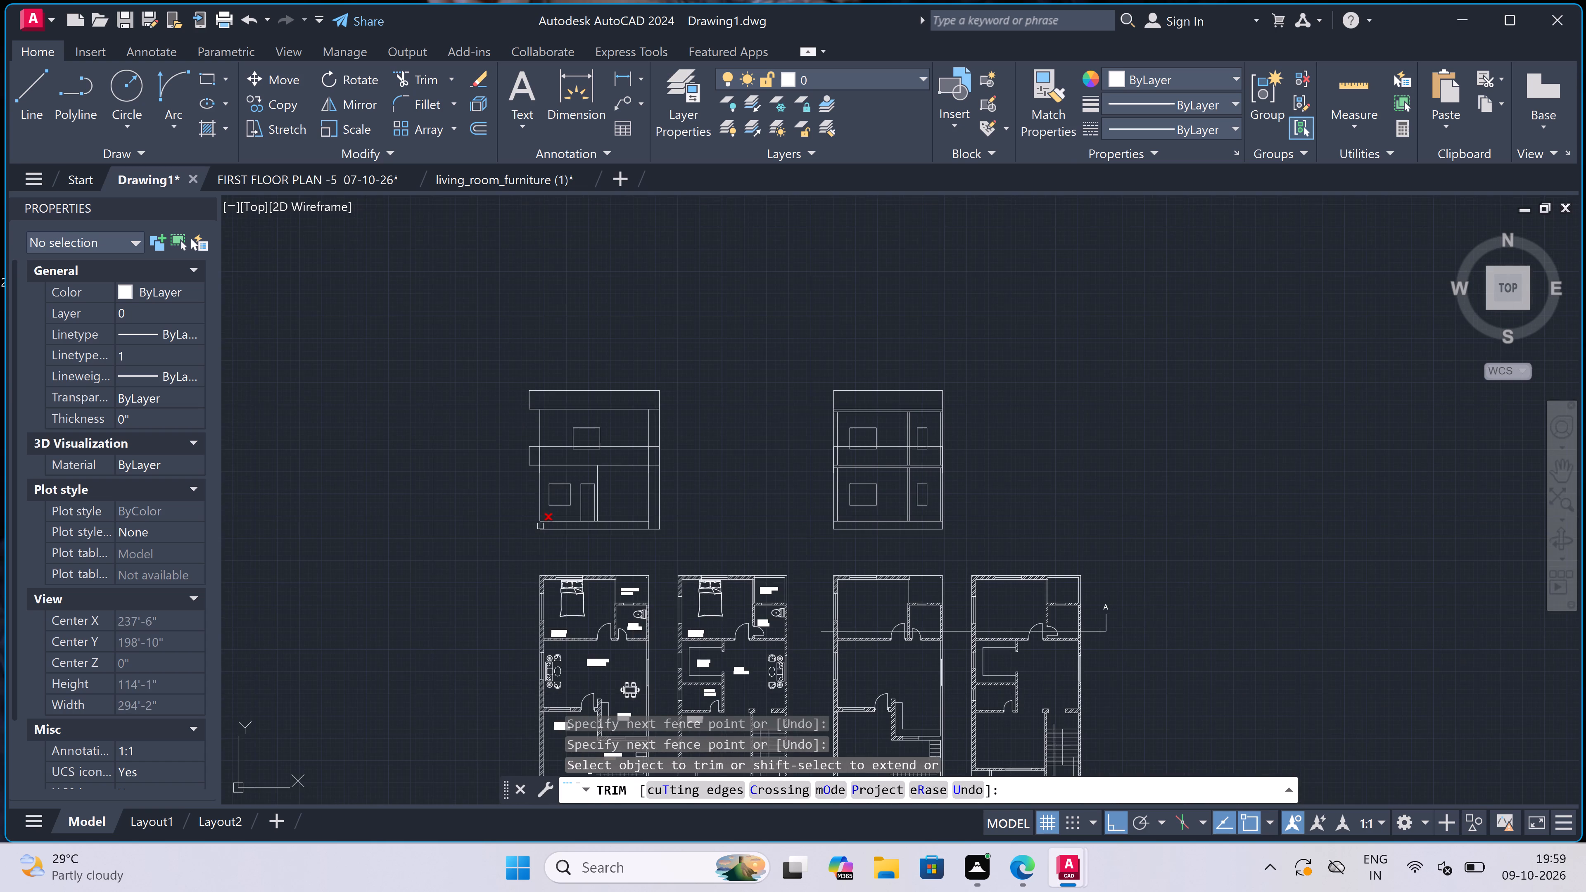
Trim the right outer vertical below the lower projecting band and the base-line stub beyond the right wall.
scroll(656, 510, up, 2)
click(657, 503)
click(685, 482)
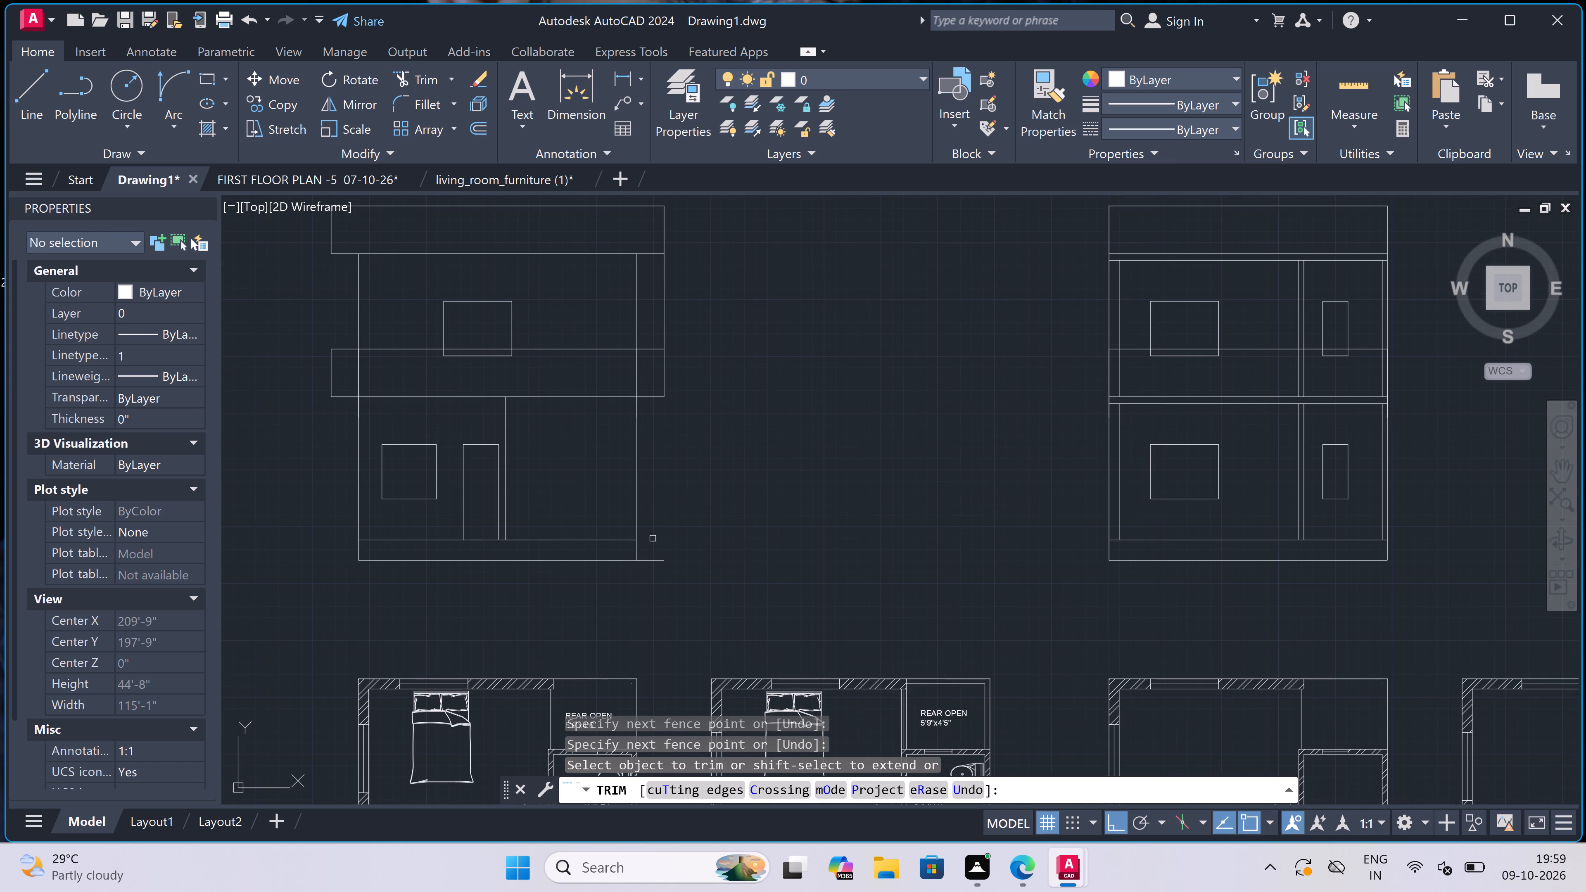
click(644, 576)
click(657, 514)
scroll(659, 512, down, 1)
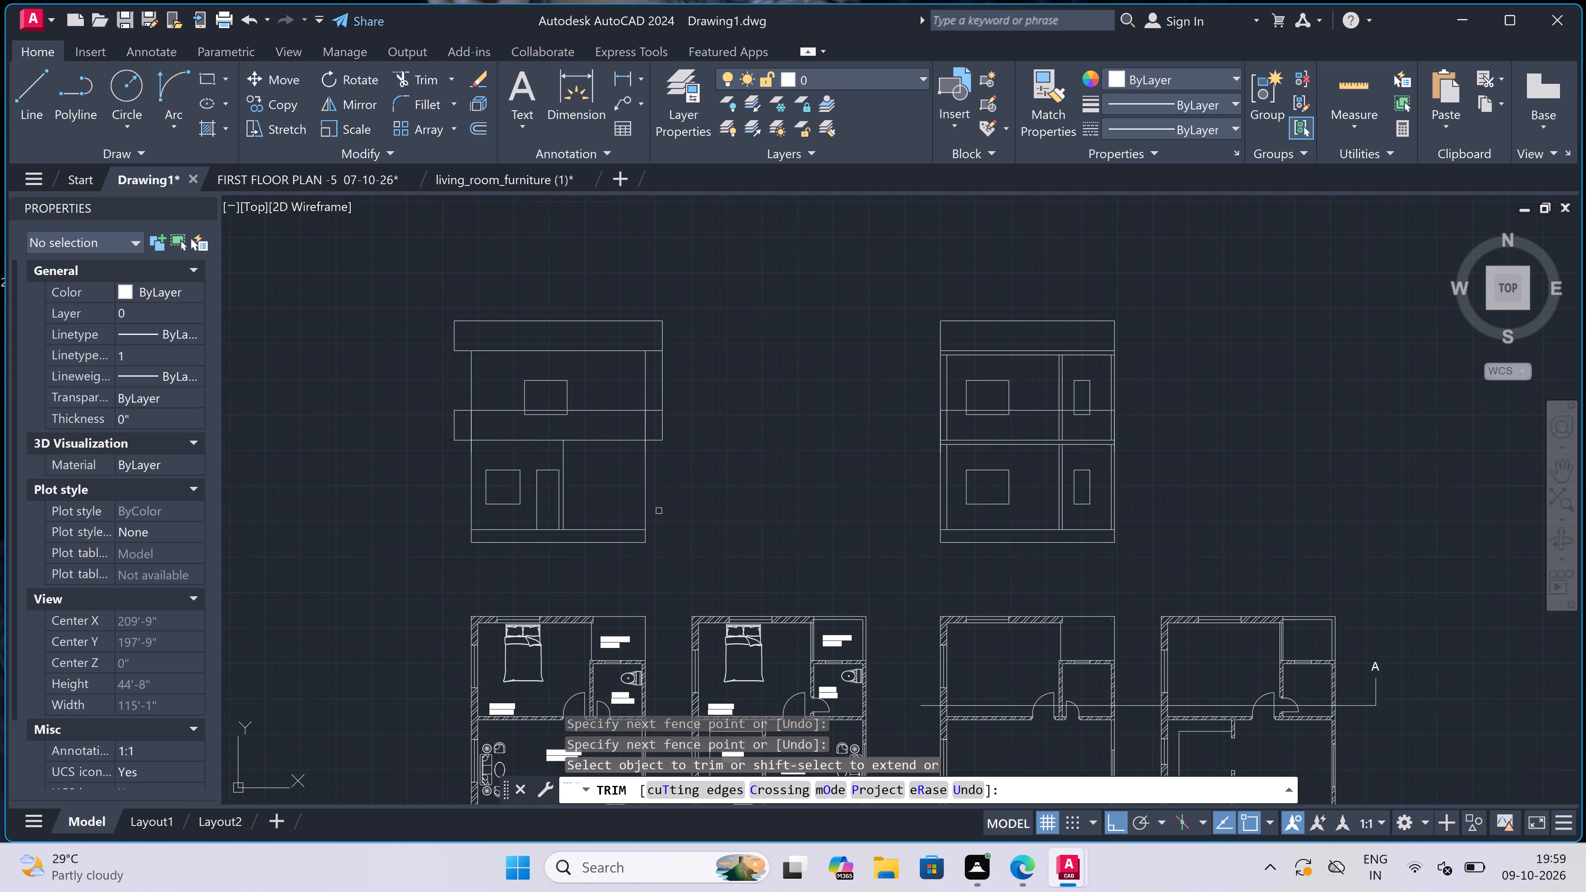
Trim the right outer vertical between the parapet band and the floor band on the first elevation.
scroll(661, 389, up, 1)
click(661, 388)
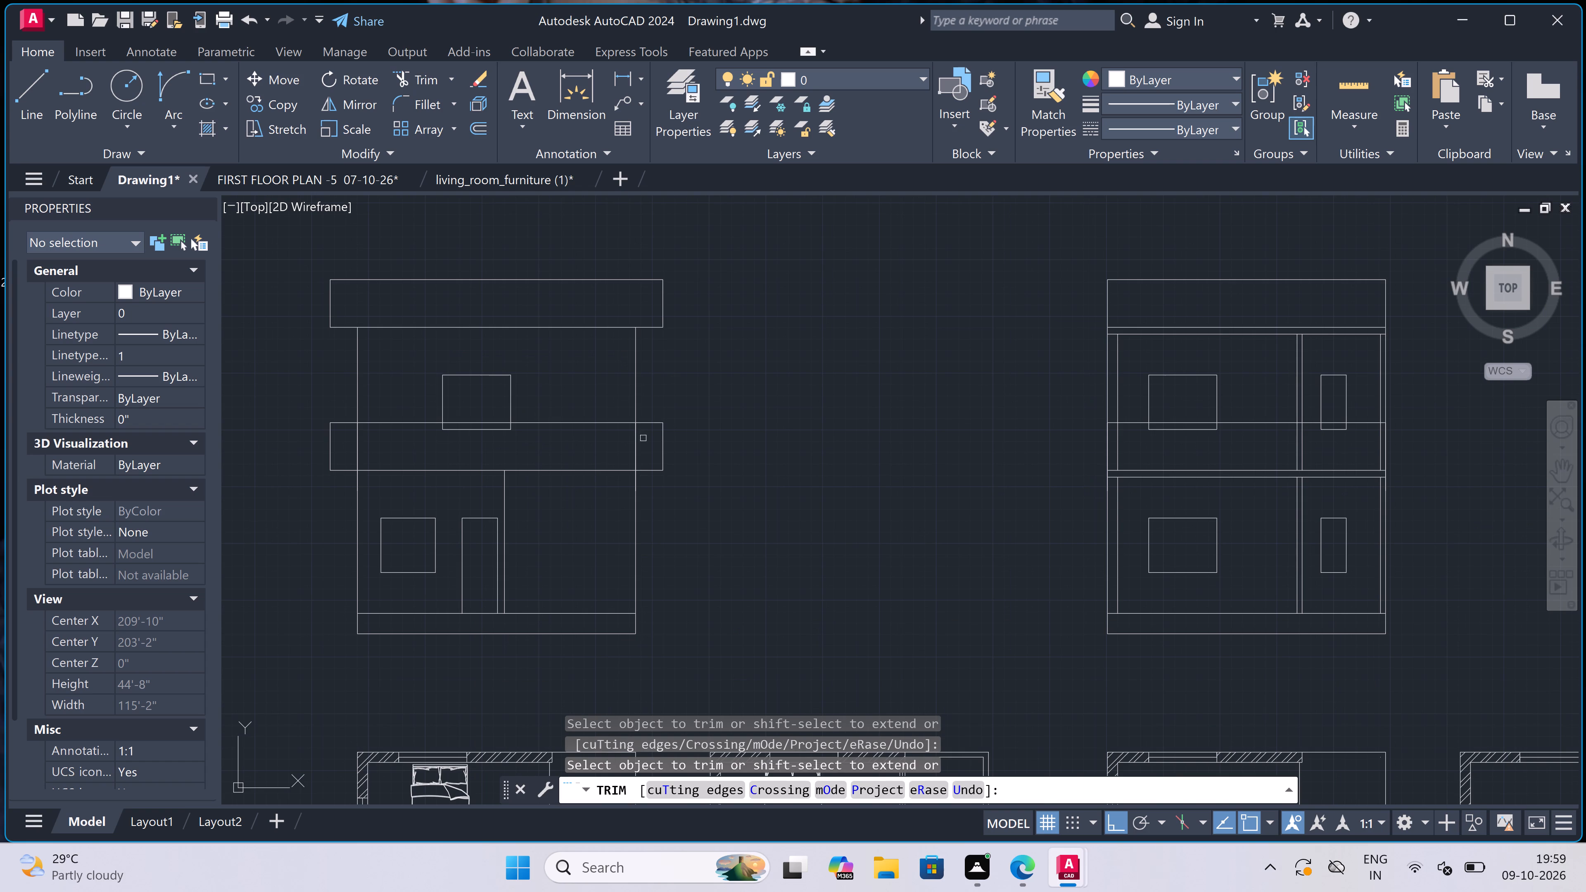
scroll(636, 446, down, 2)
scroll(561, 382, up, 2)
key(Escape)
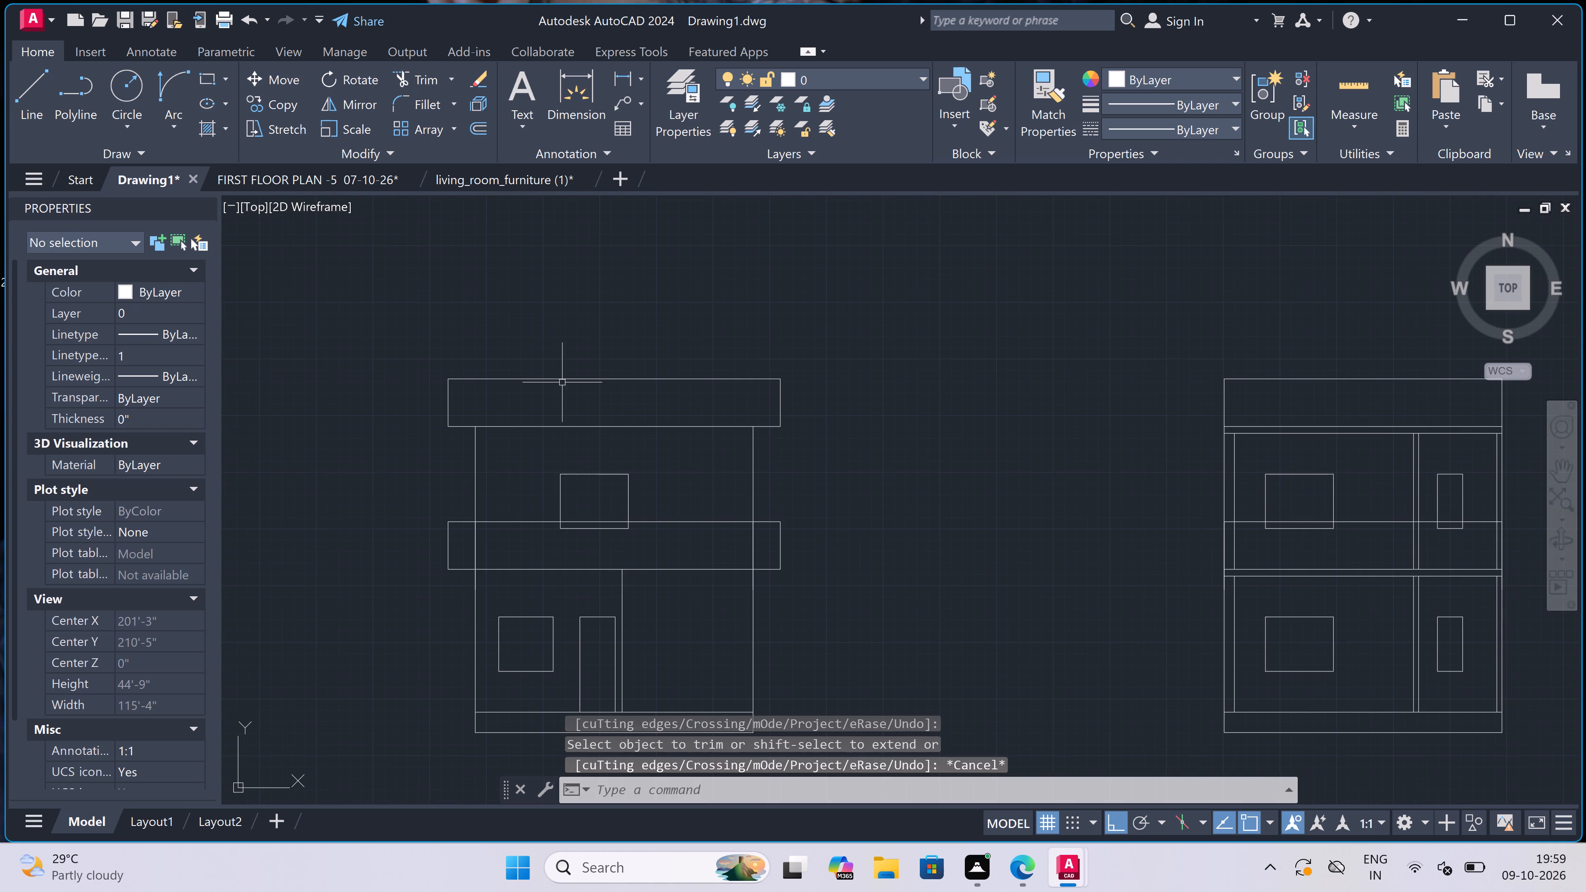
Draw an inner frame rectangle just inside the ground-floor window outline of the first elevation, leaving a narrow even border.
text(rec)
key(space)
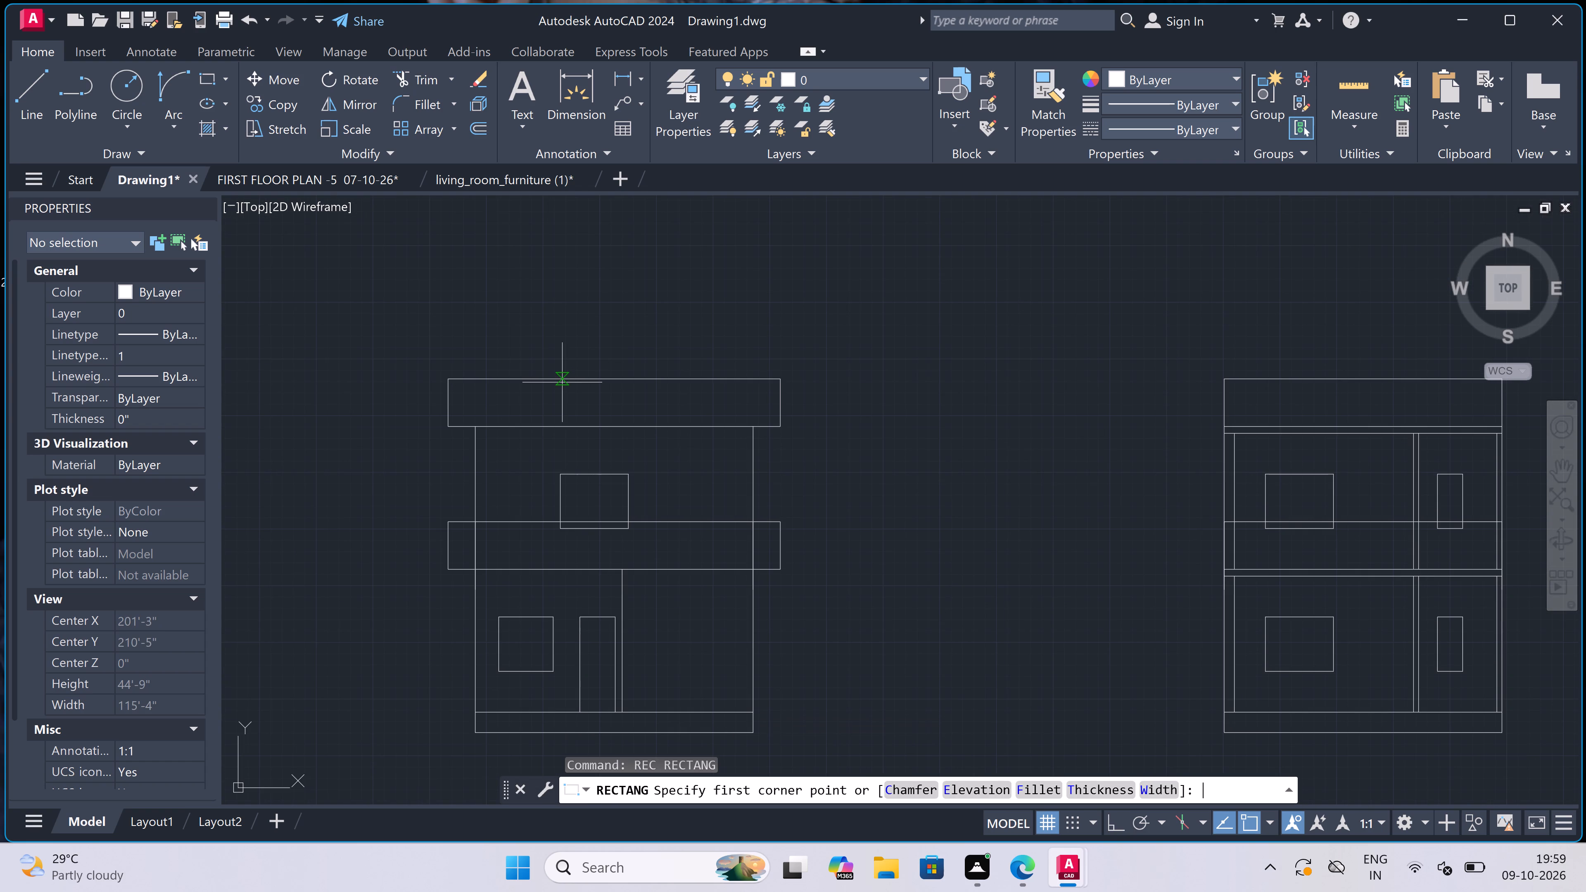
scroll(563, 382, down, 1)
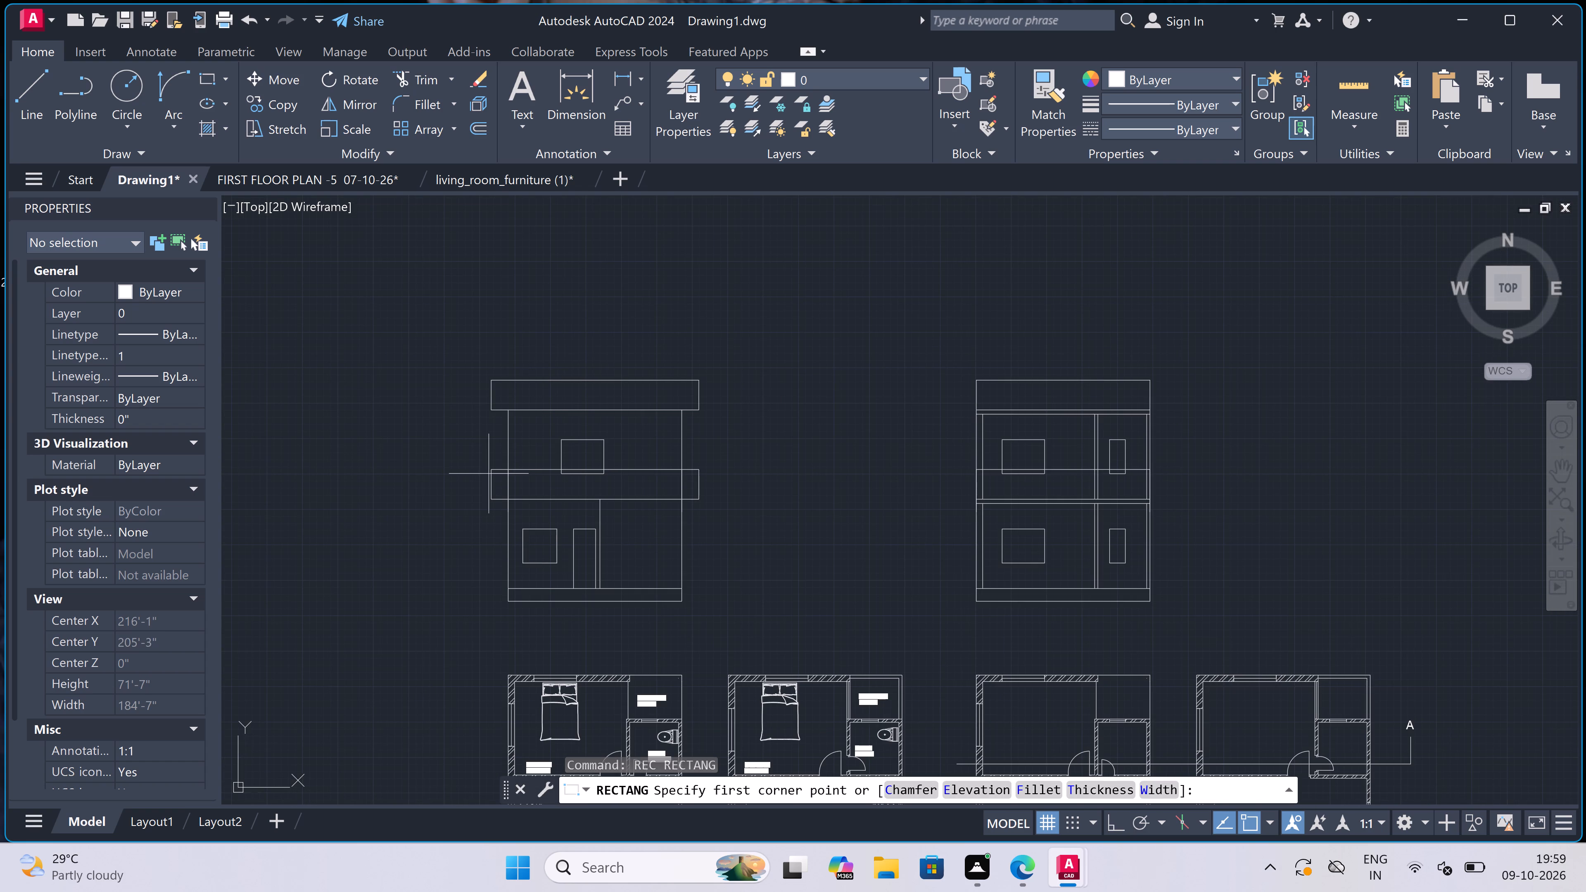
scroll(534, 537, up, 3)
scroll(484, 517, up, 1)
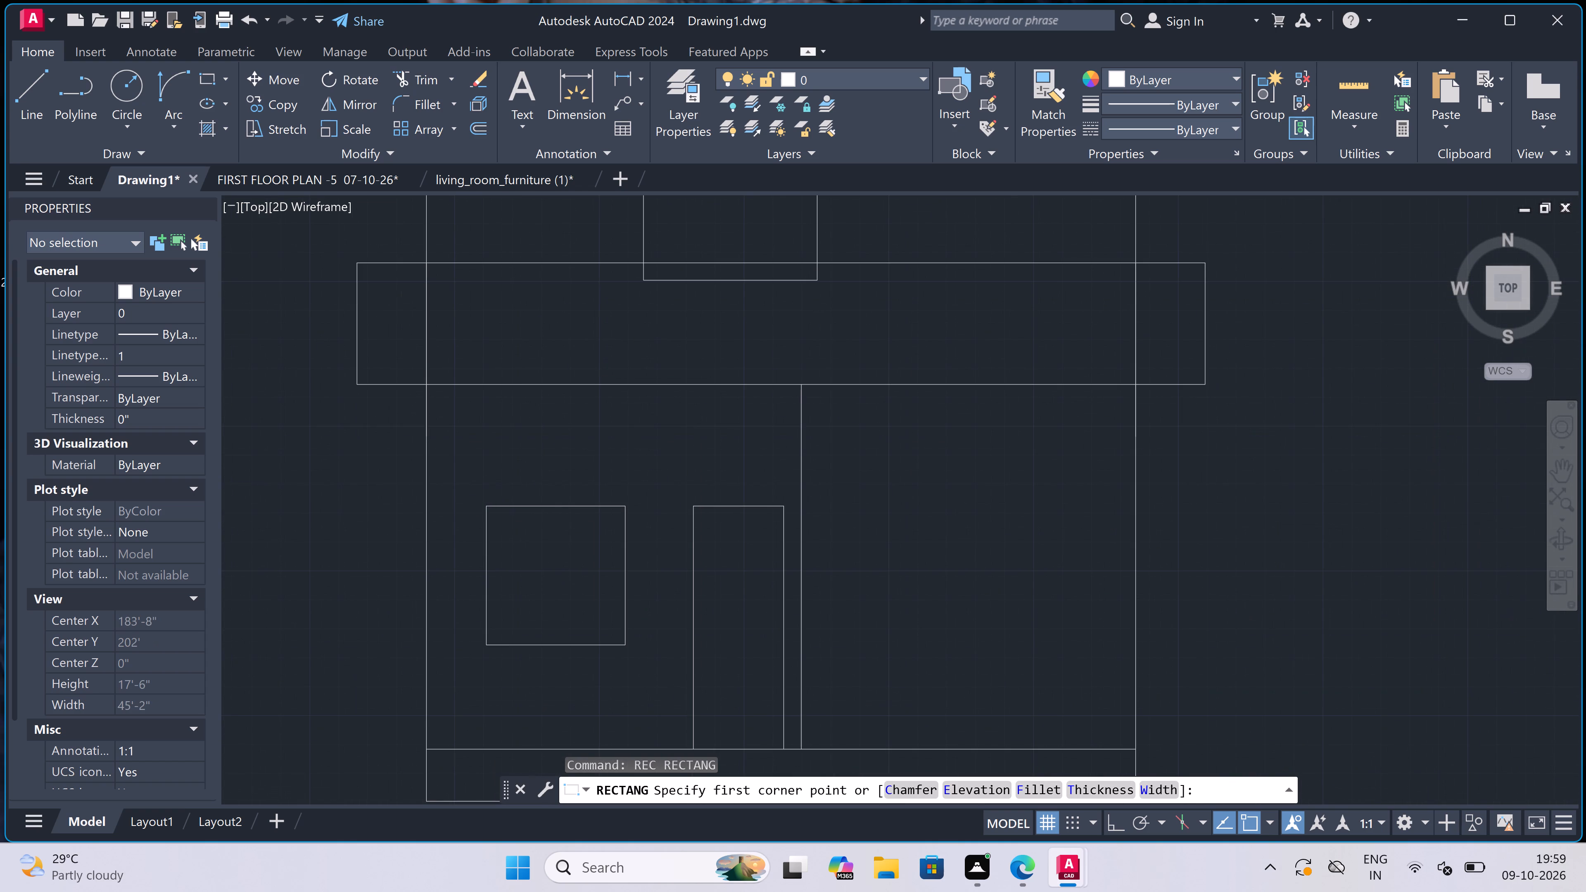
scroll(484, 517, up, 2)
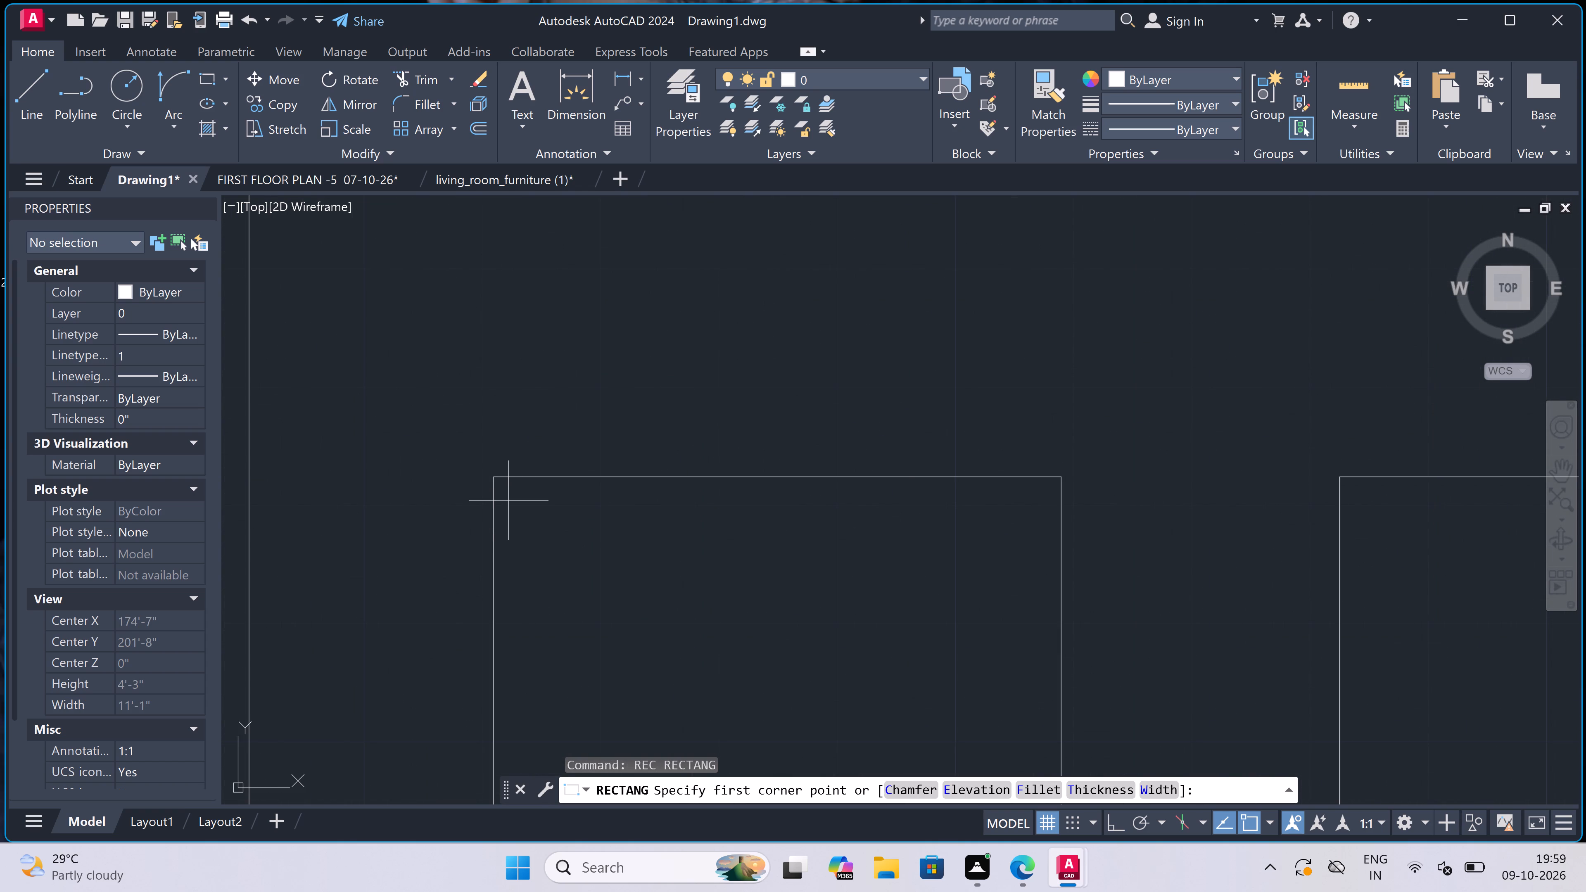
click(510, 497)
scroll(510, 497, down, 2)
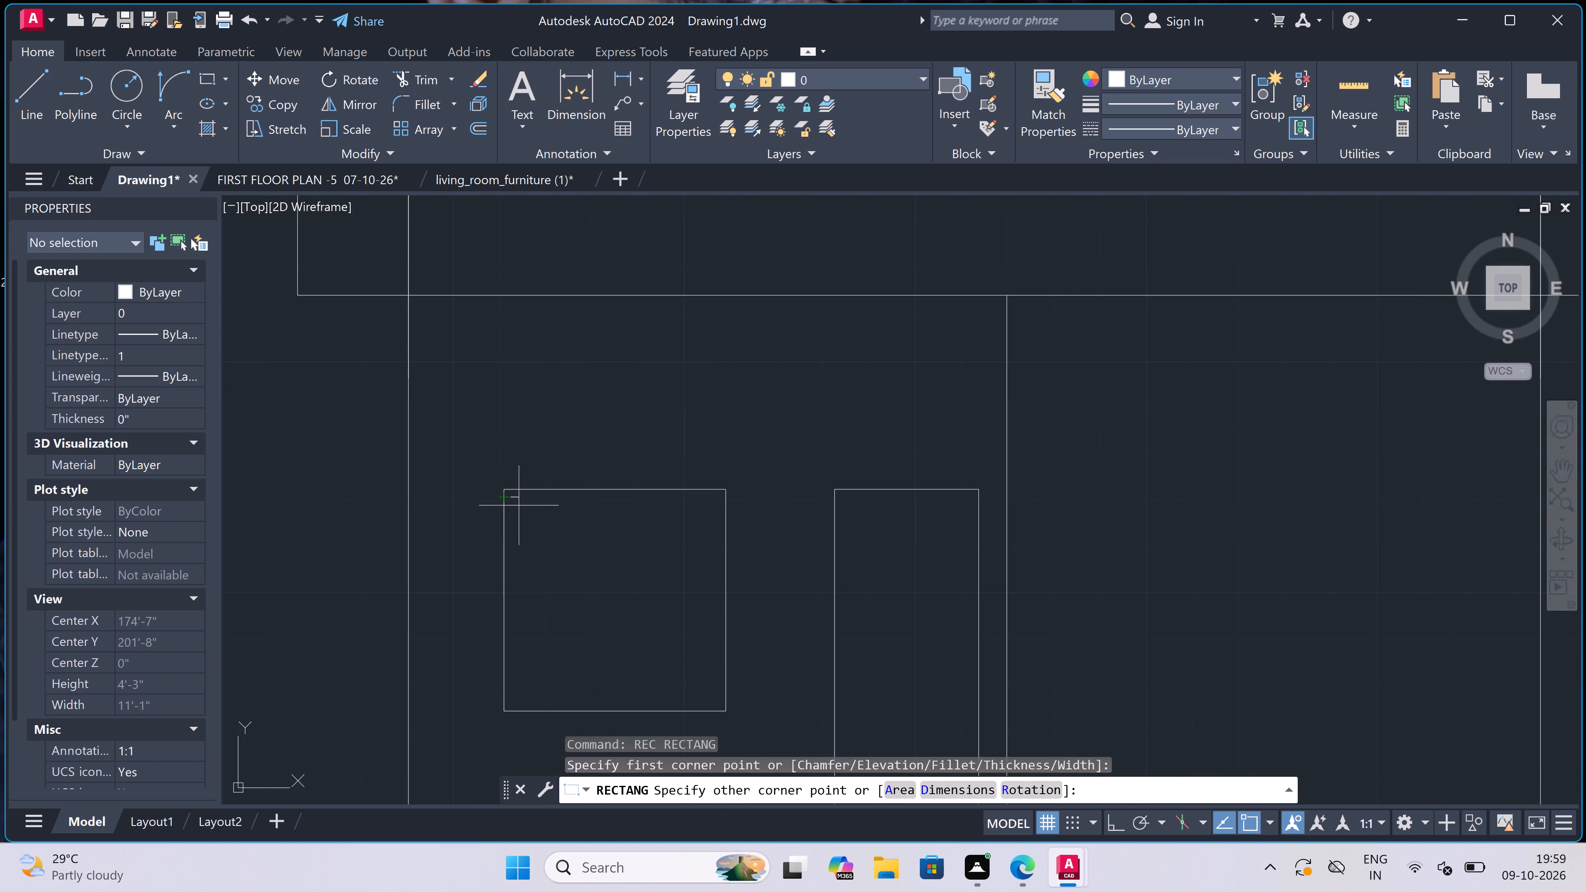
scroll(699, 646, up, 1)
scroll(720, 678, down, 2)
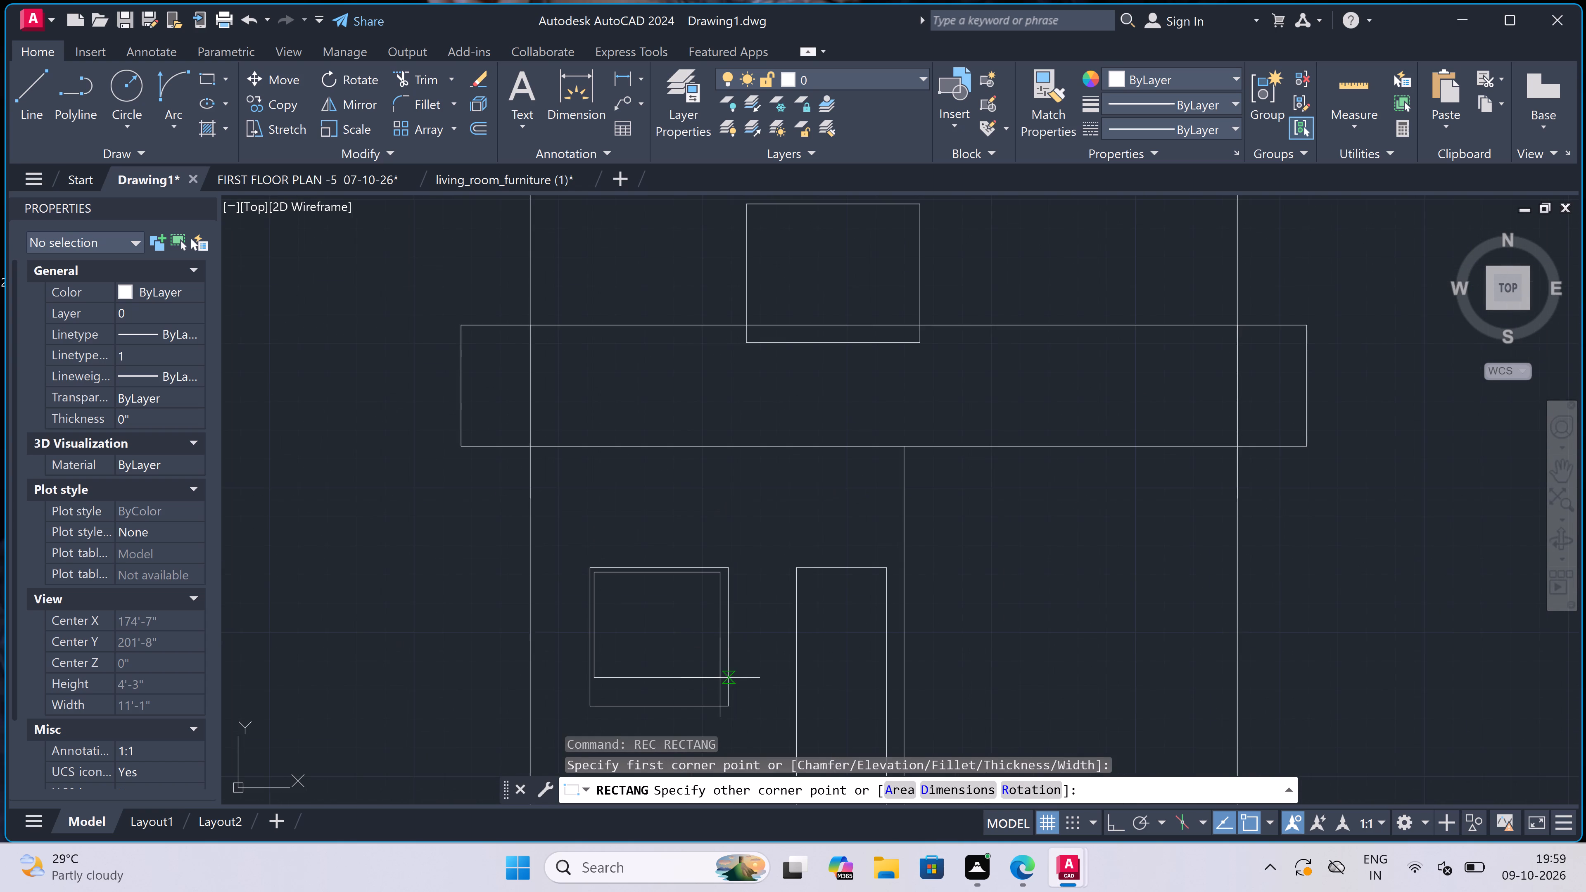
scroll(723, 709, up, 2)
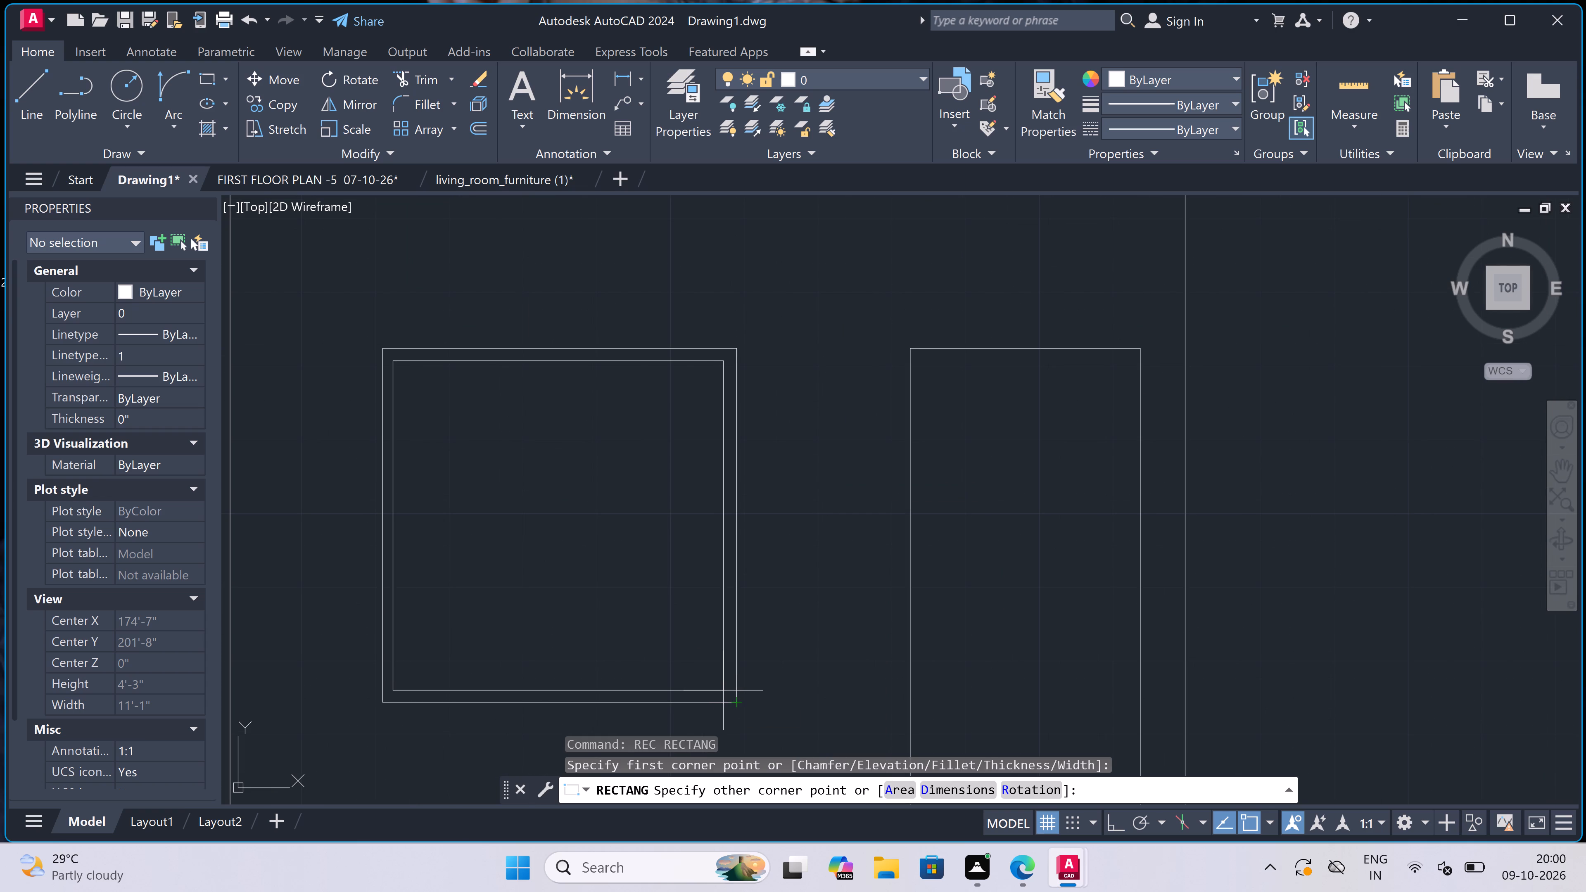
click(723, 690)
scroll(669, 559, down, 2)
scroll(638, 552, up, 1)
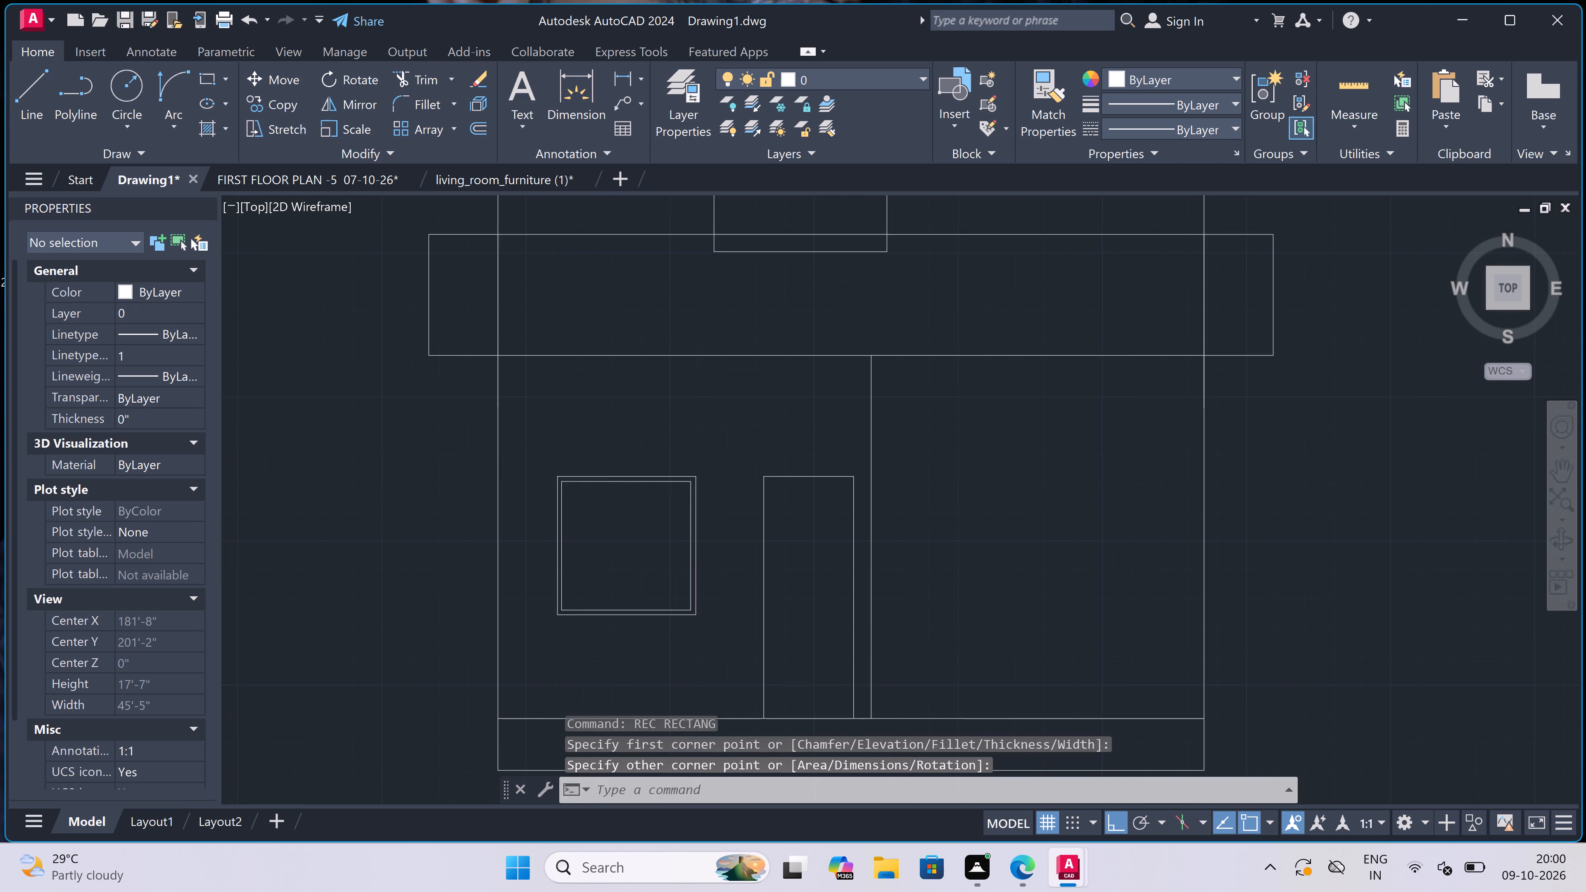
Draw a vertical centre line from top to bottom of the ground-floor window's inner frame, dividing it into two panes.
scroll(638, 552, up, 1)
text(l)
key(space)
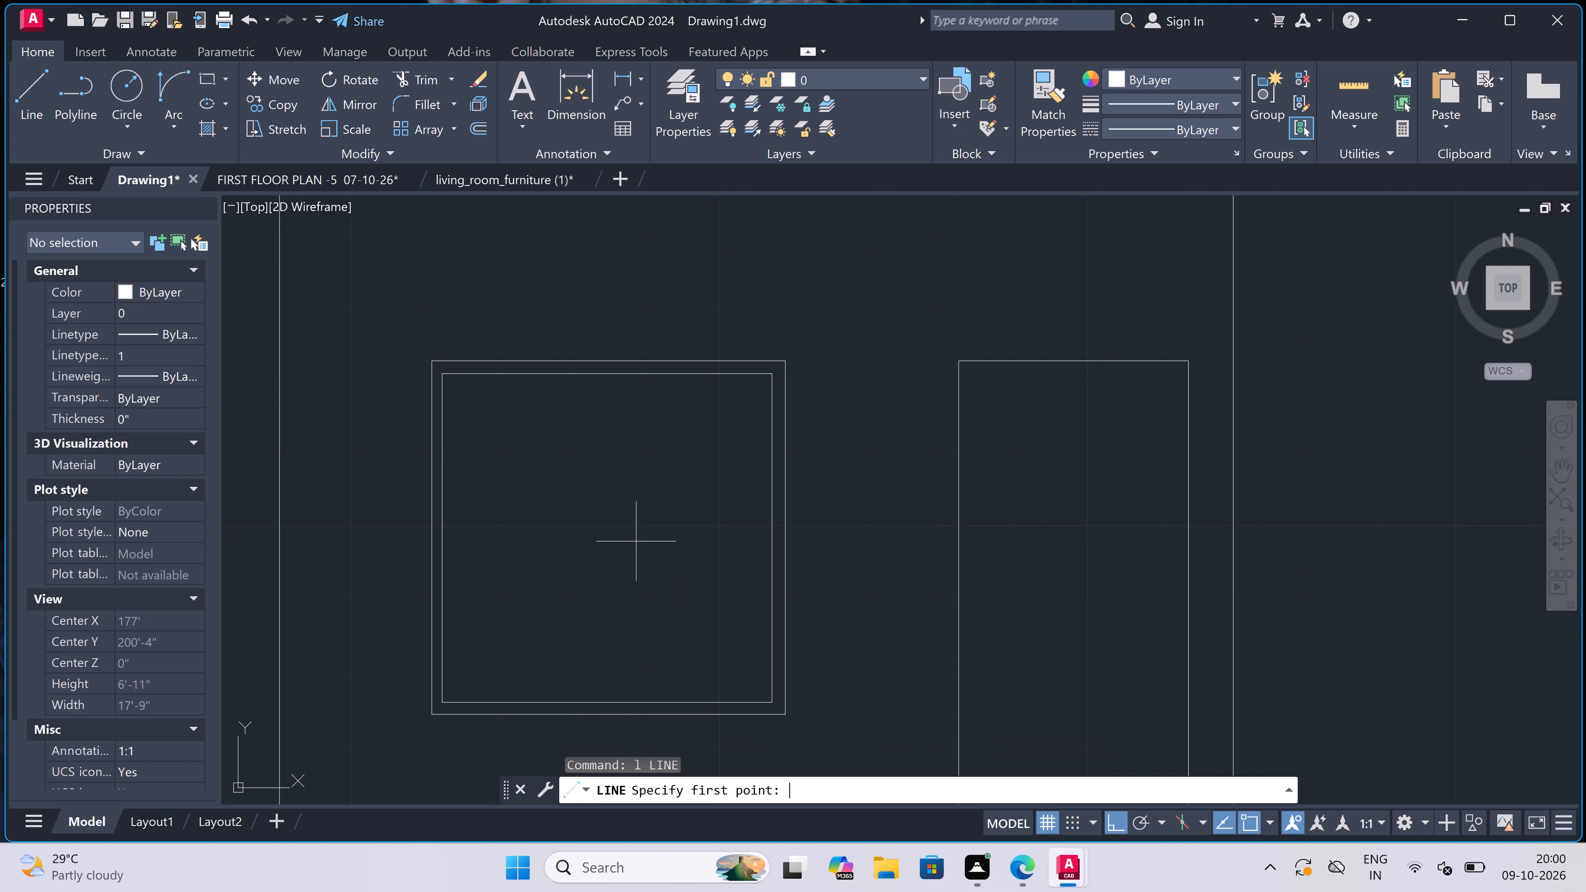
scroll(637, 541, down, 1)
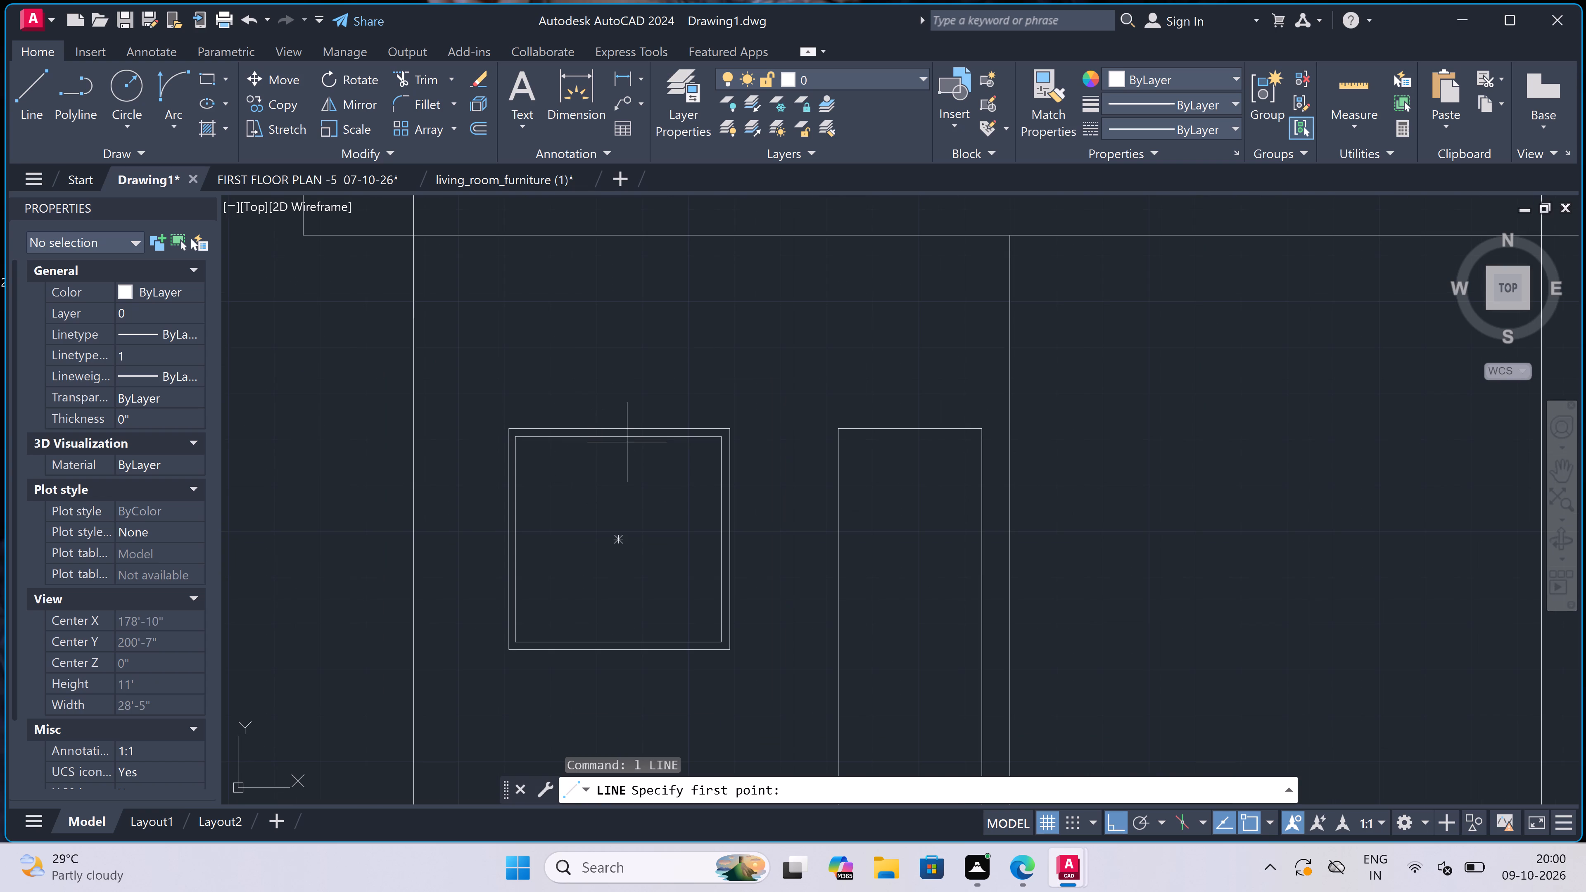
click(622, 439)
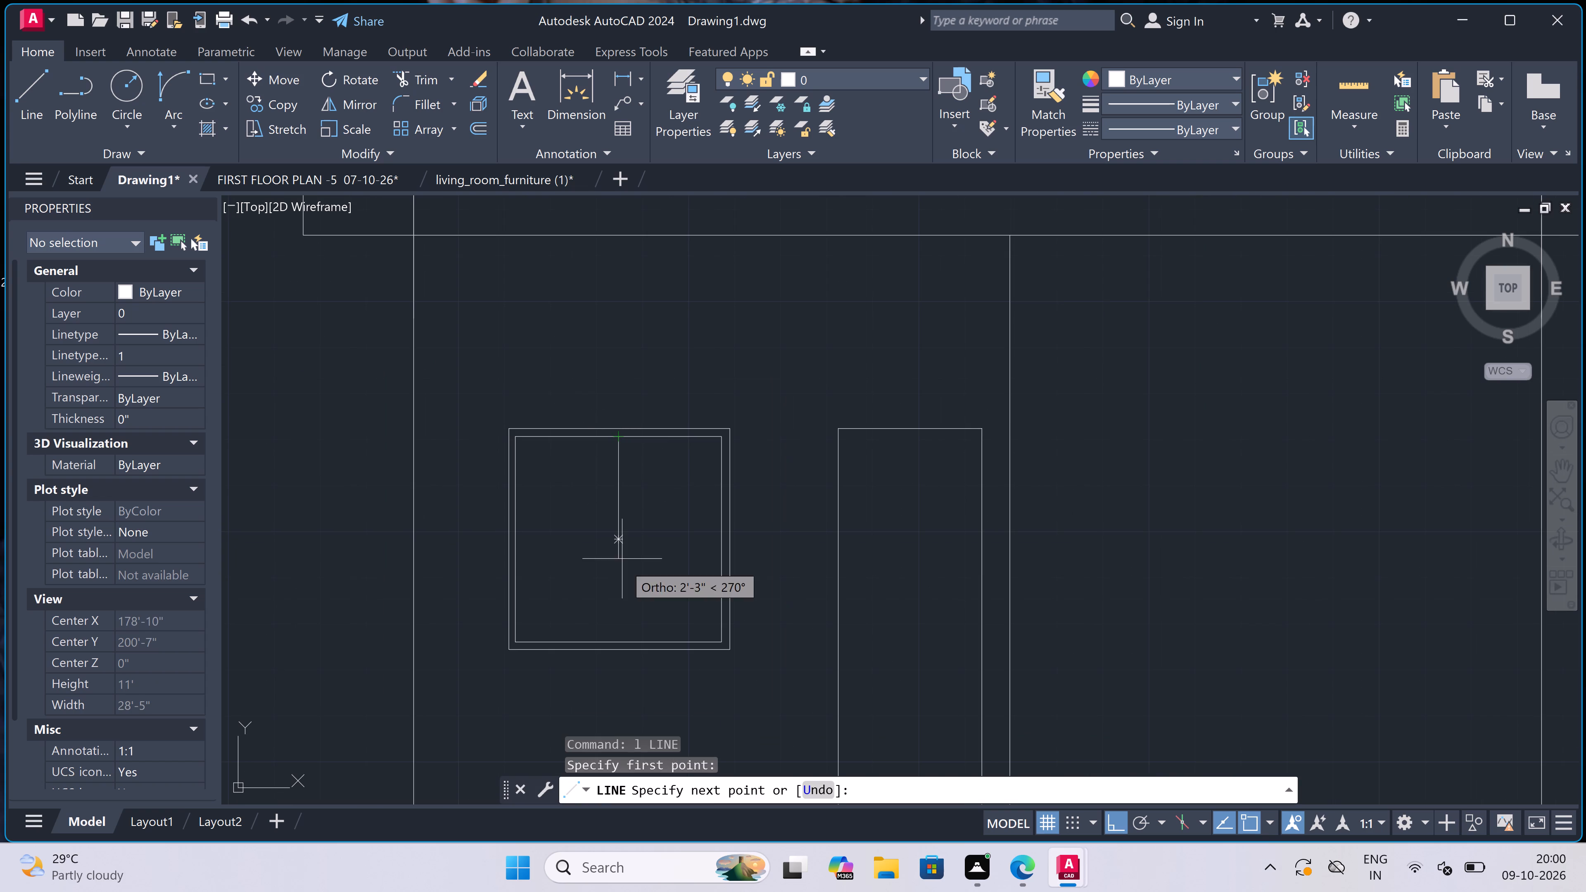
click(619, 633)
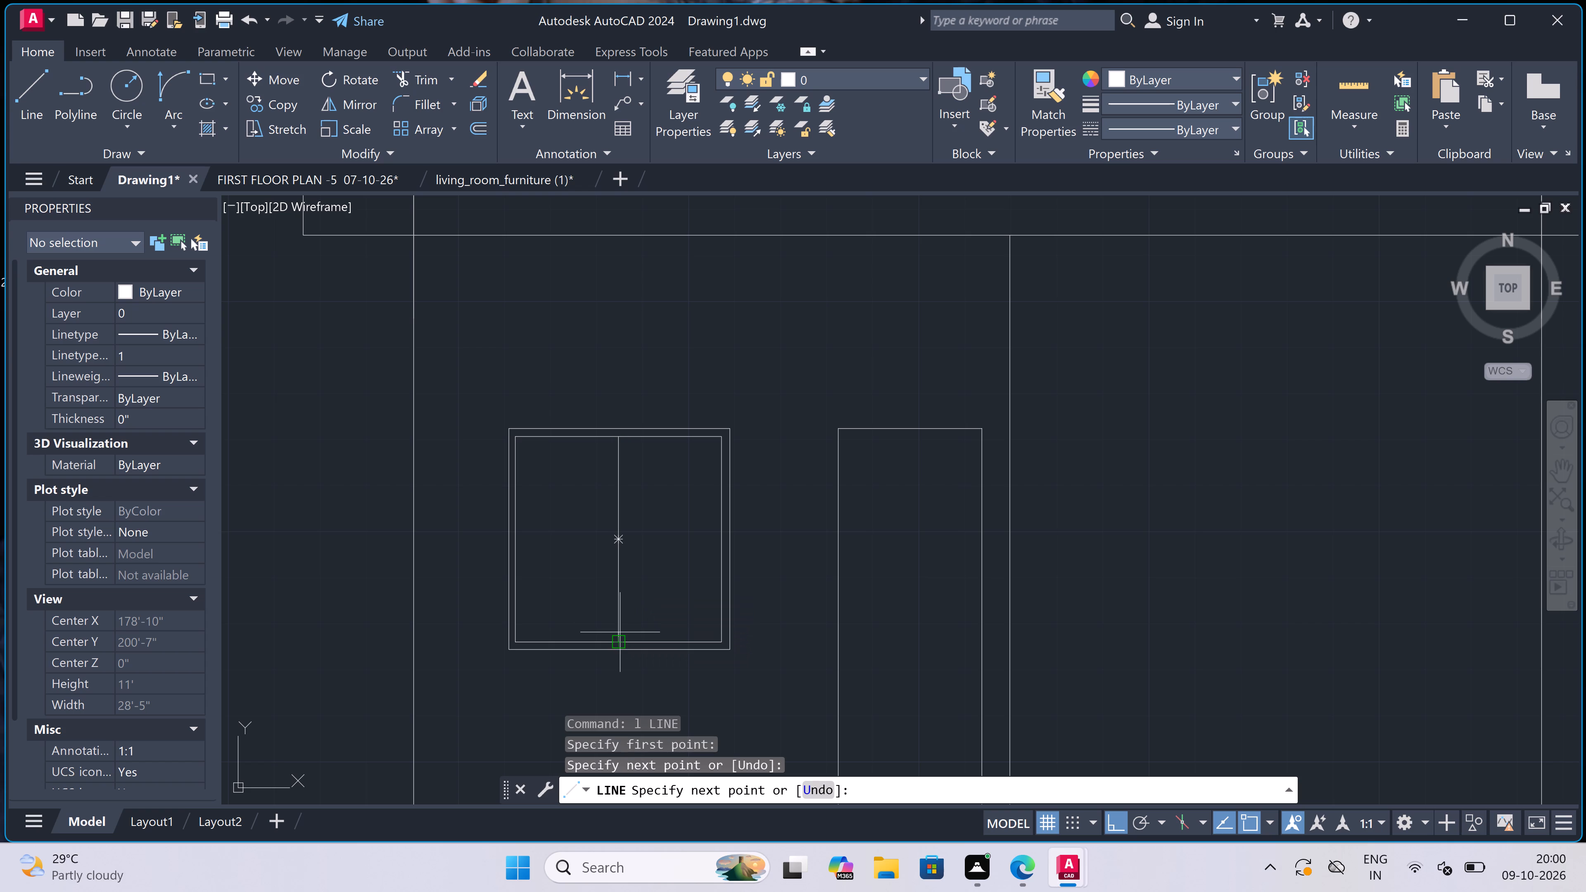
key(Escape)
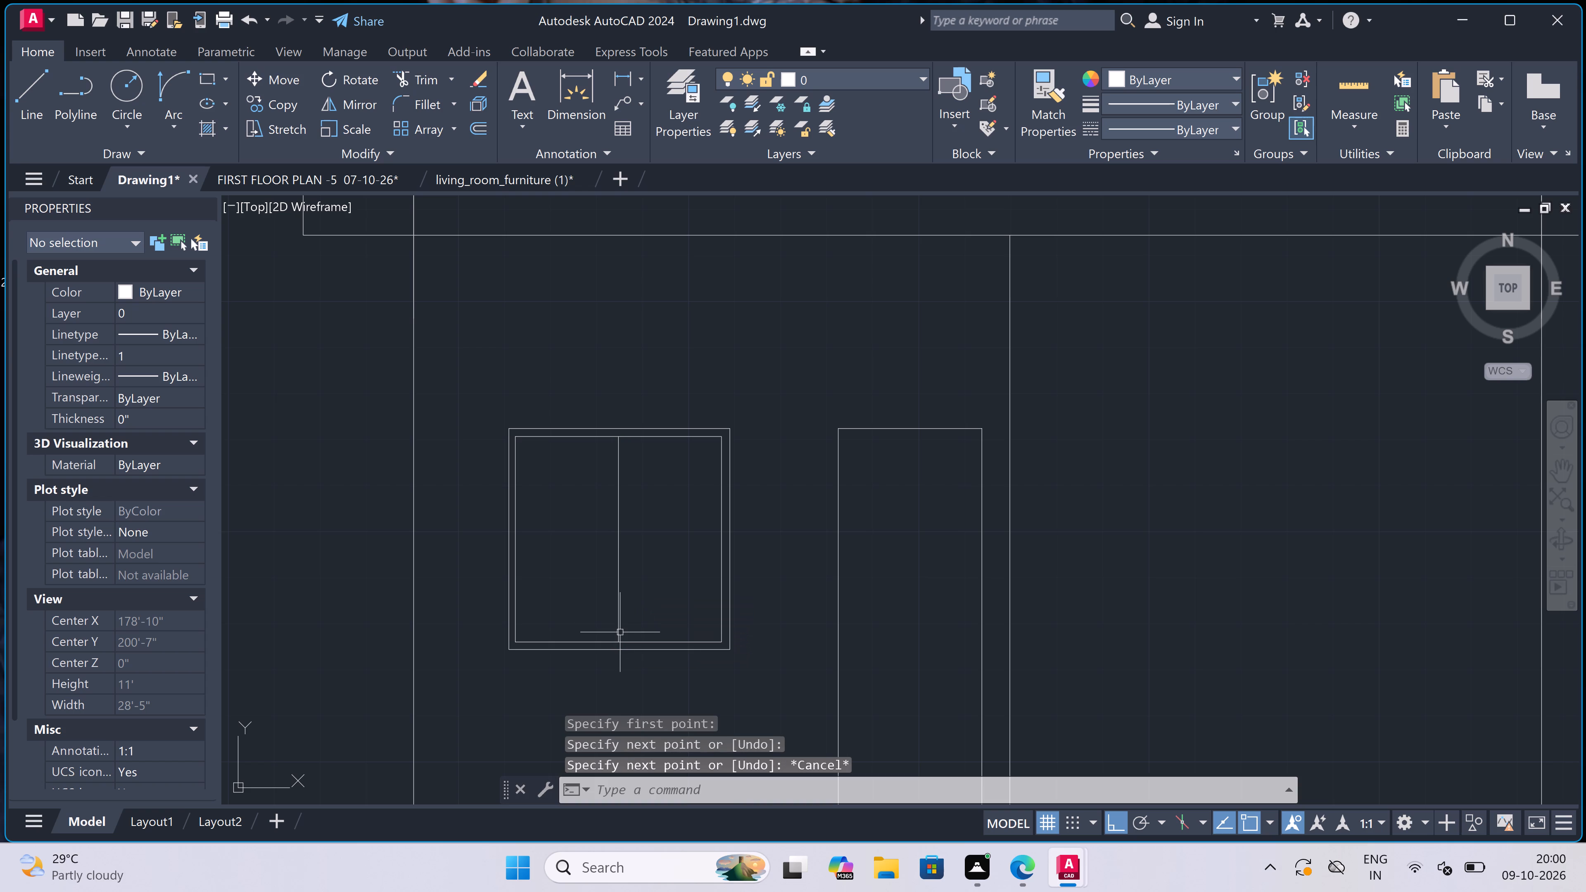
Draw an inner frame rectangle just inside the ground-floor door outline, leaving a narrow border on all sides.
text(rec)
key(space)
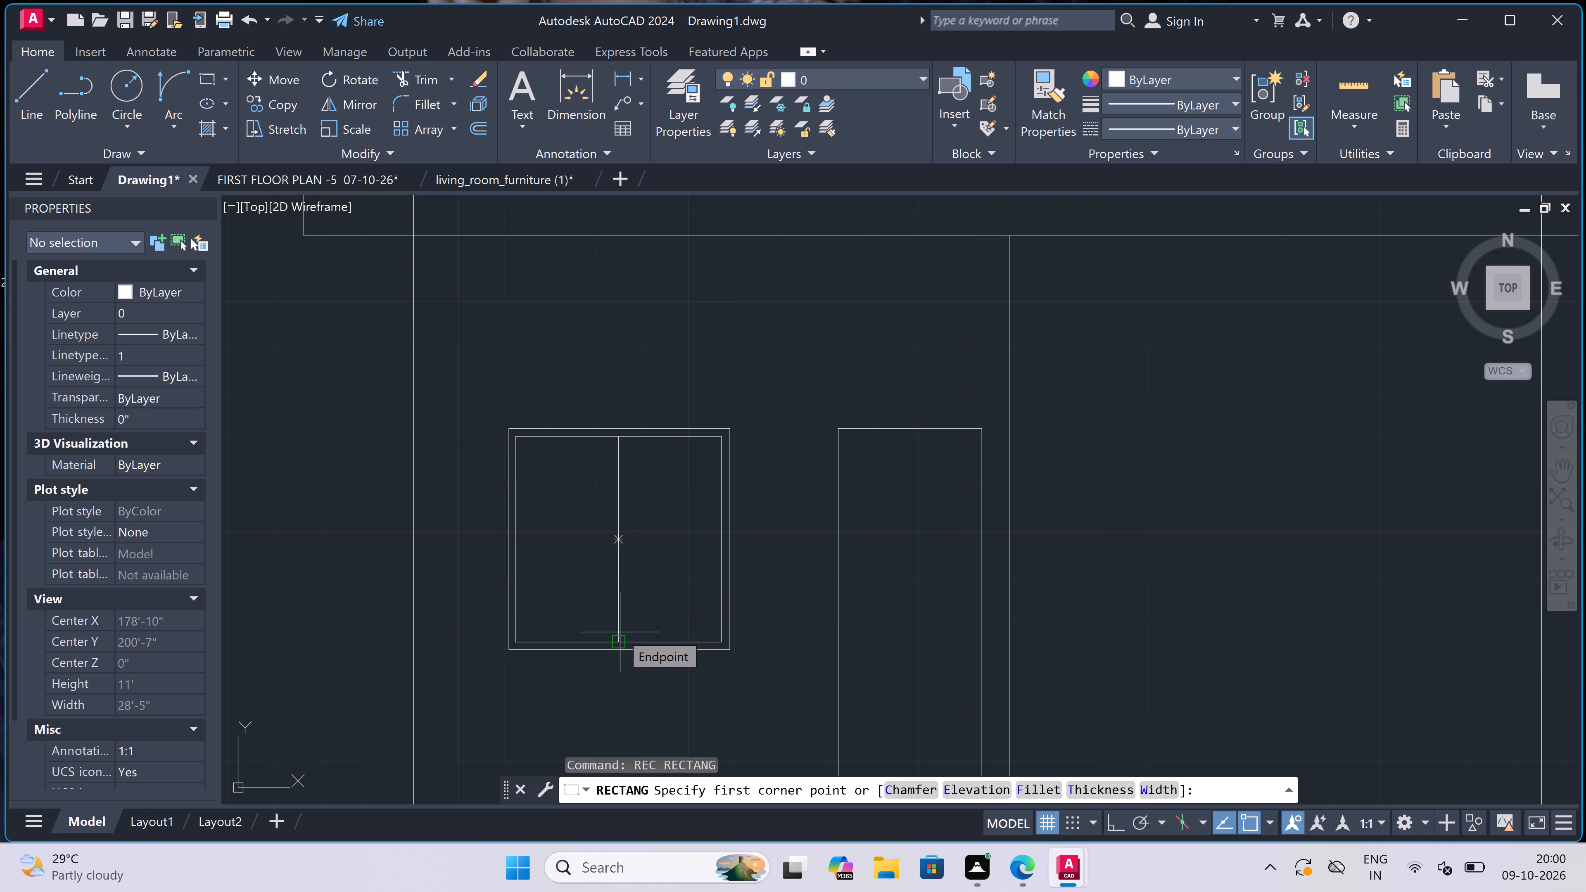
scroll(627, 585, down, 3)
scroll(658, 573, down, 4)
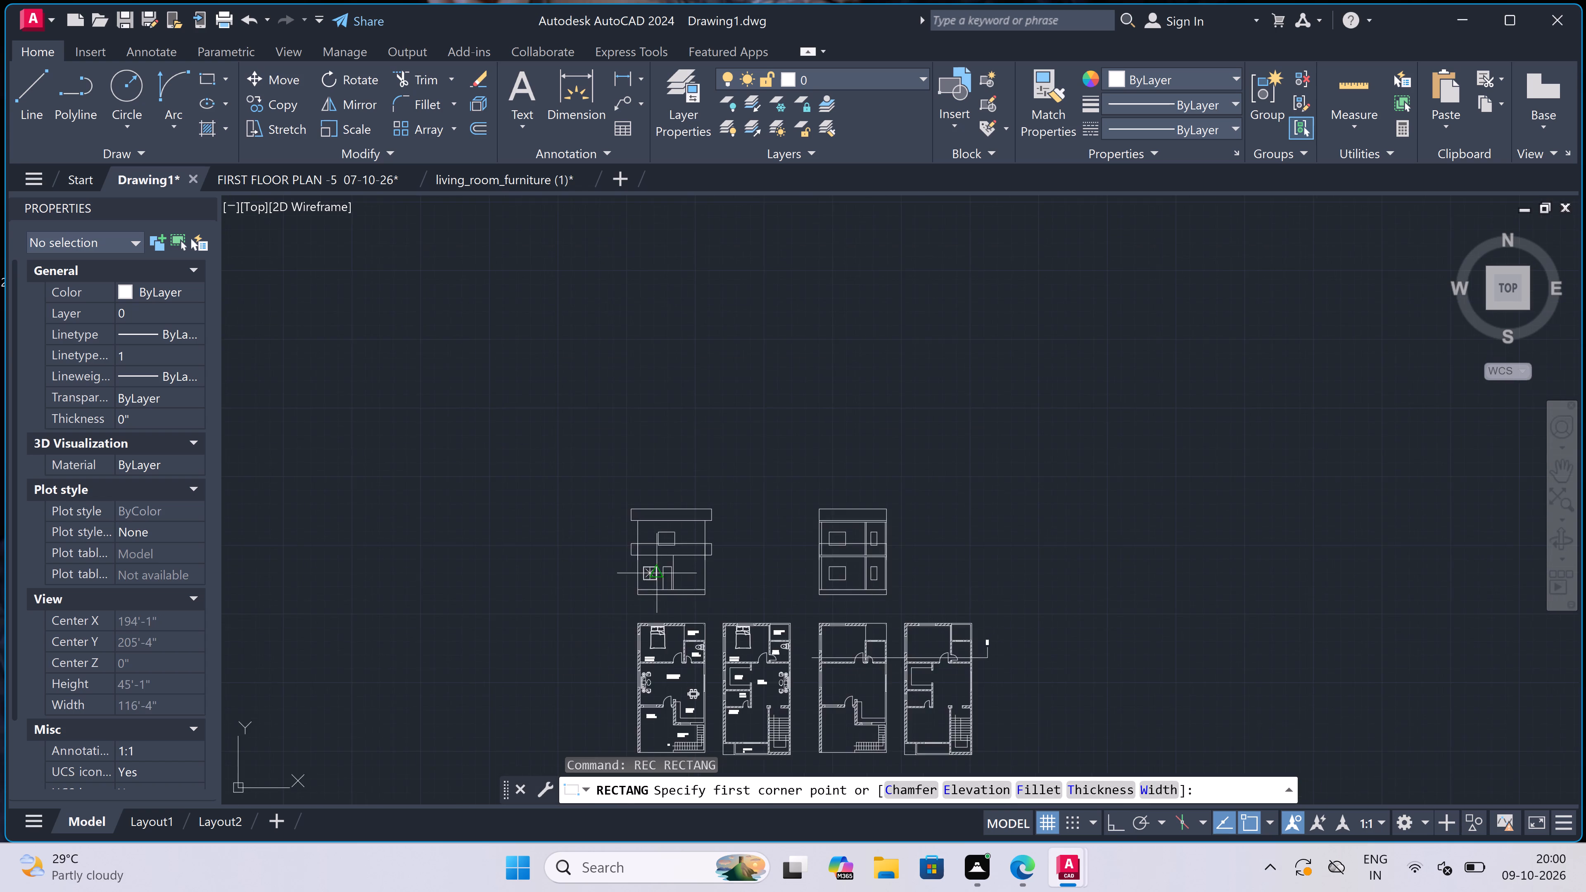
scroll(658, 573, up, 4)
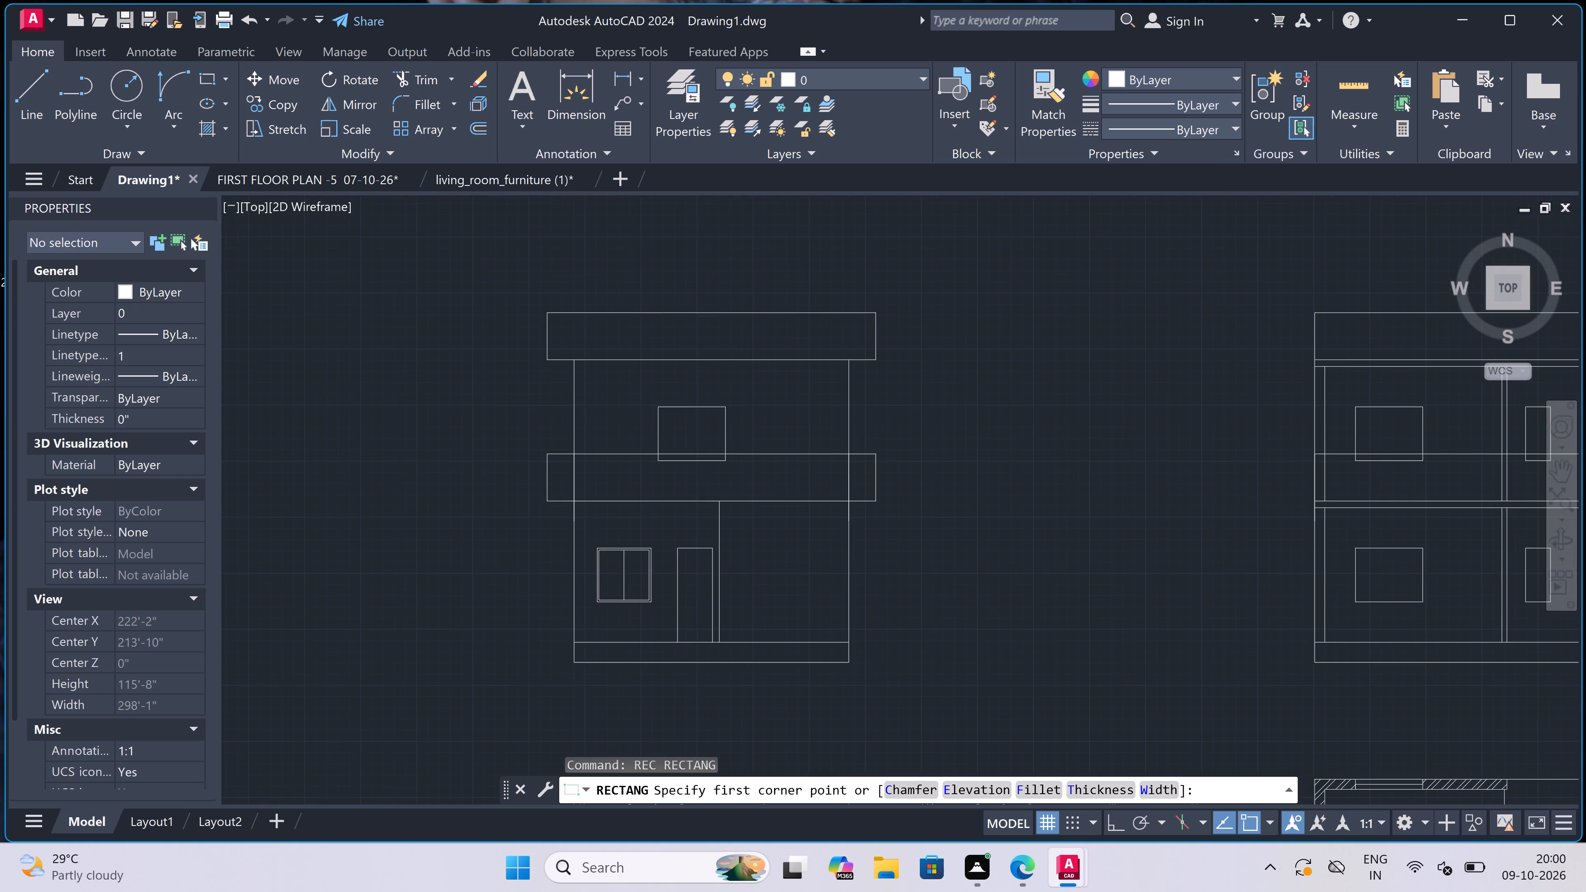
scroll(685, 562, up, 3)
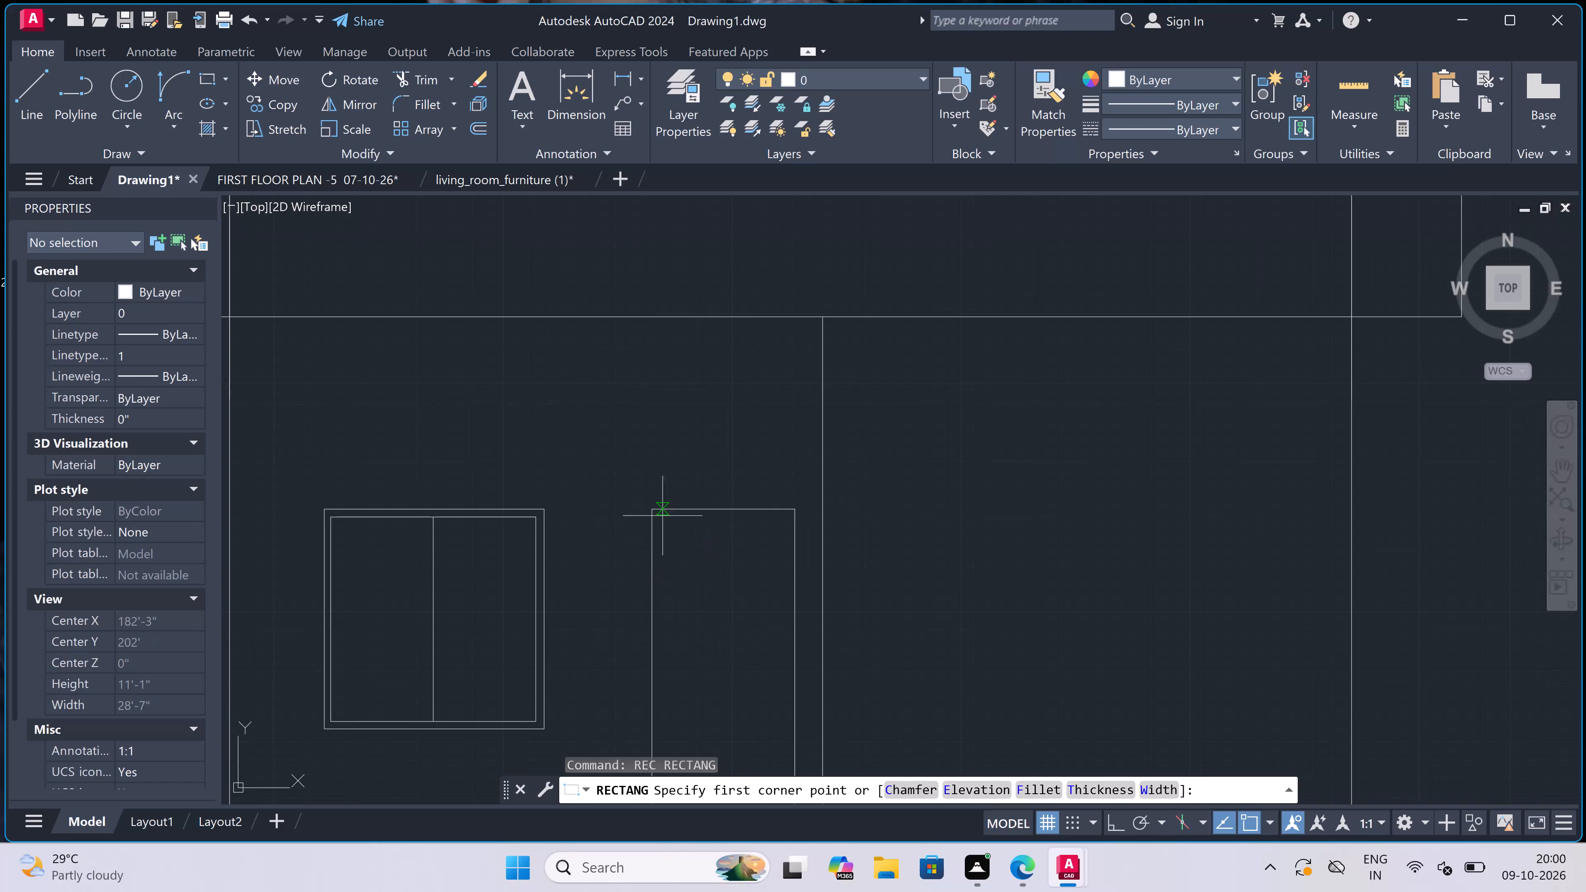
scroll(662, 511, up, 3)
drag(638, 528, 645, 533)
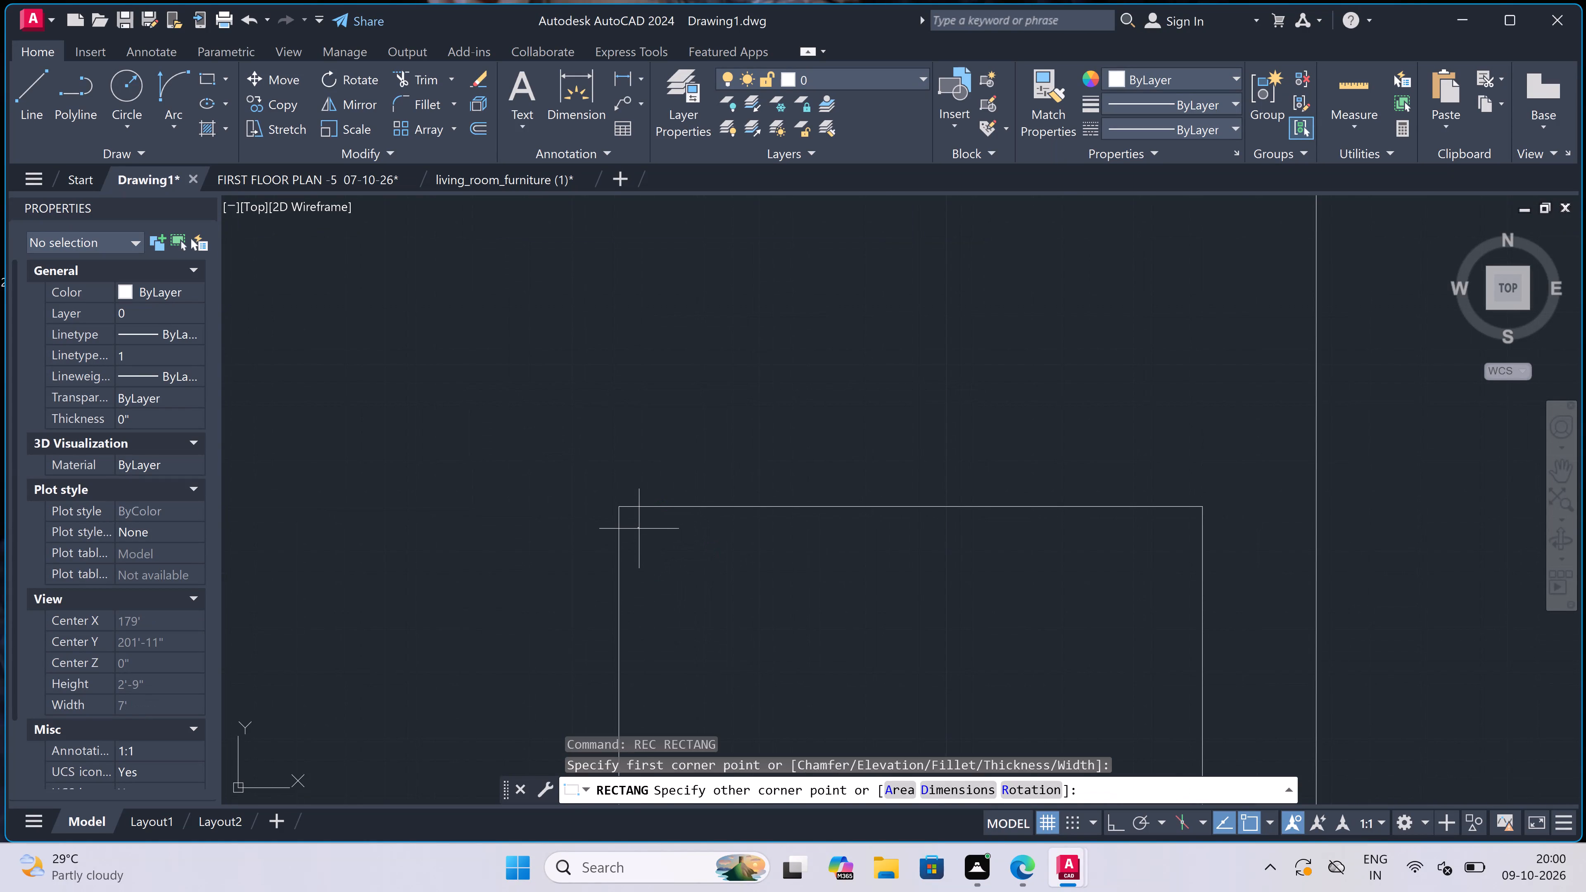
scroll(742, 561, down, 3)
scroll(786, 603, down, 2)
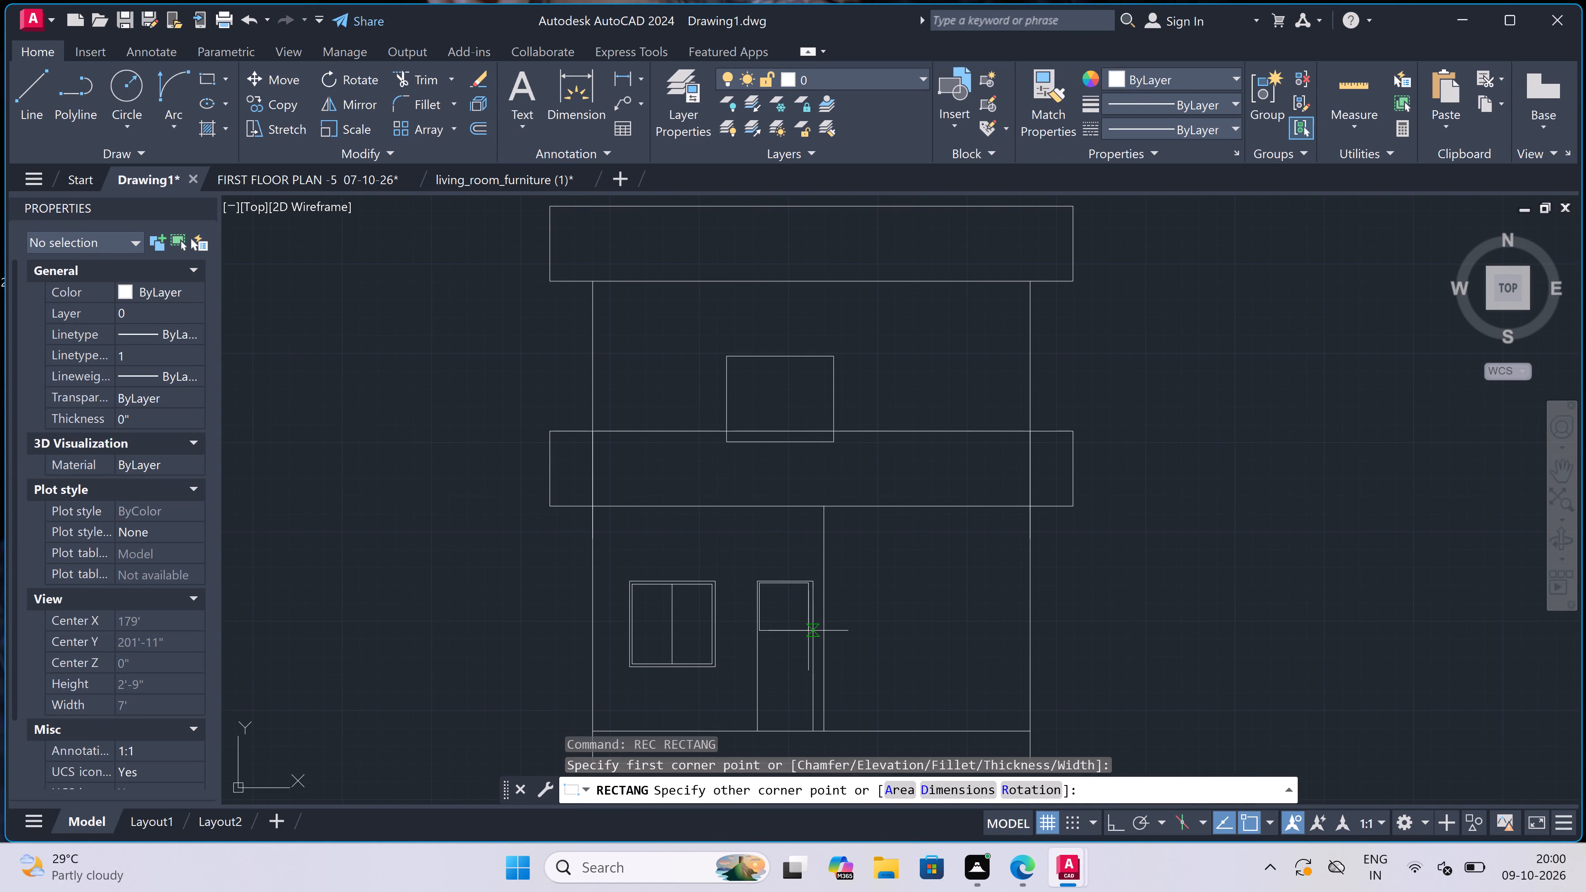
scroll(822, 706, up, 1)
scroll(801, 700, down, 1)
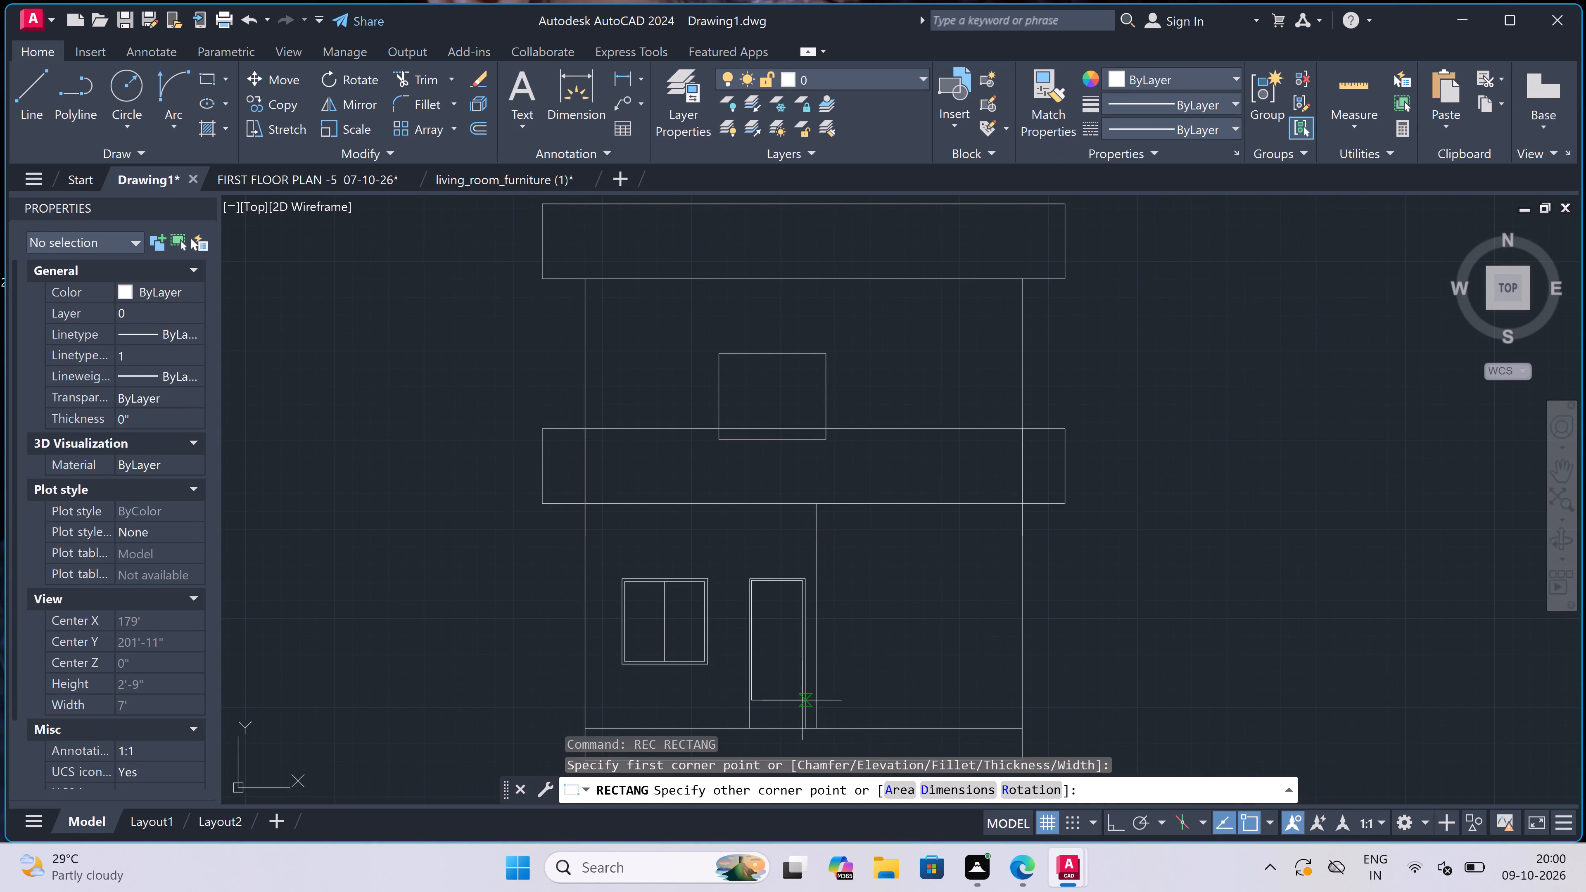
scroll(807, 741, up, 2)
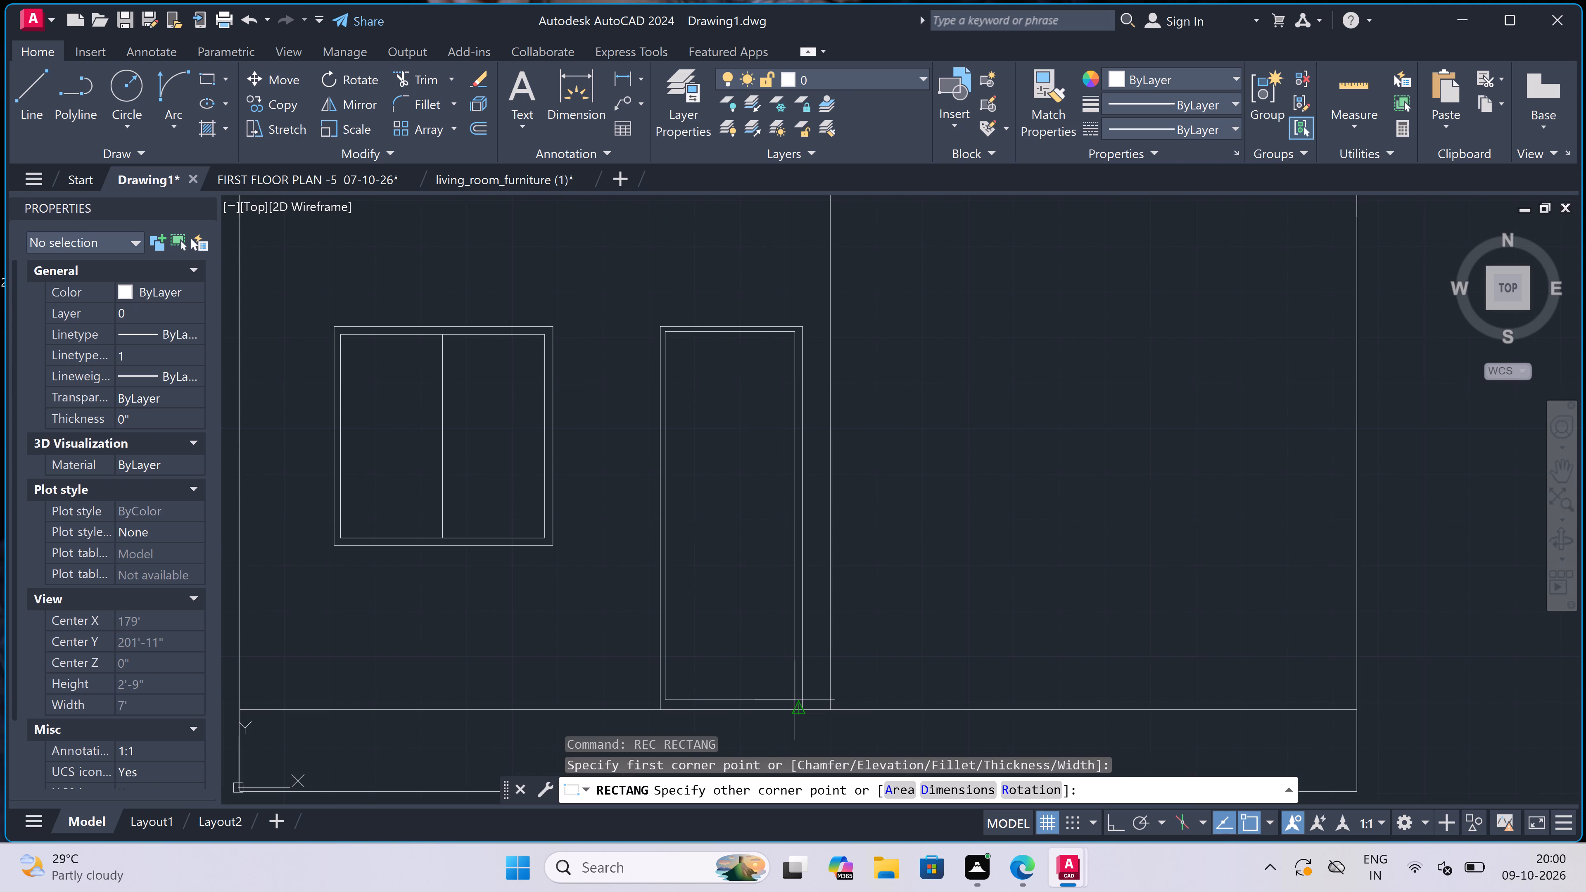
scroll(795, 700, up, 2)
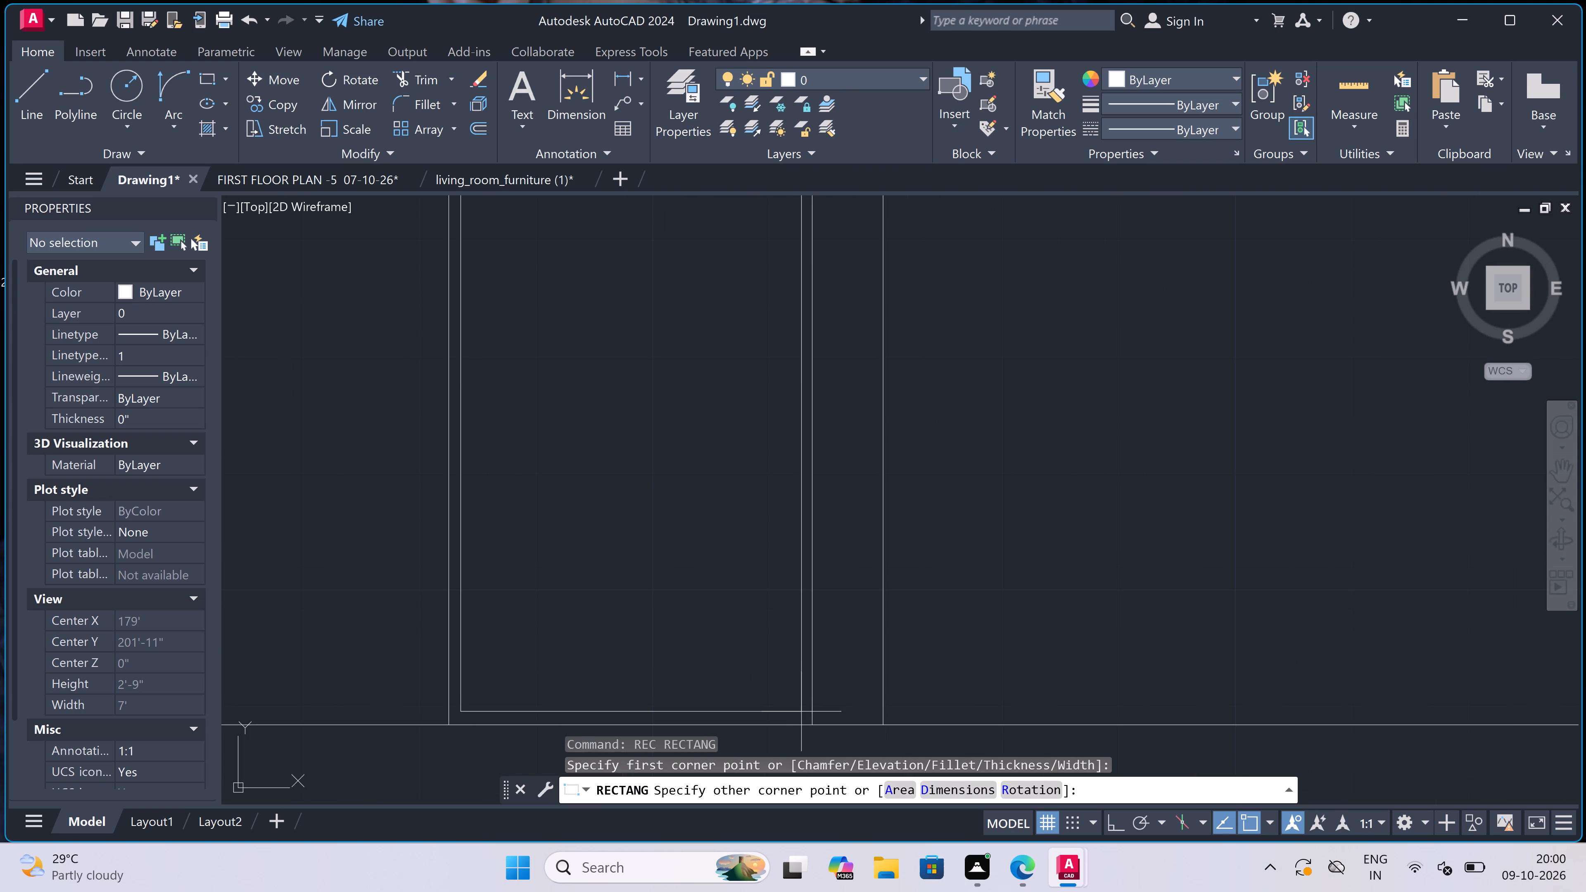
click(801, 713)
scroll(776, 669, down, 2)
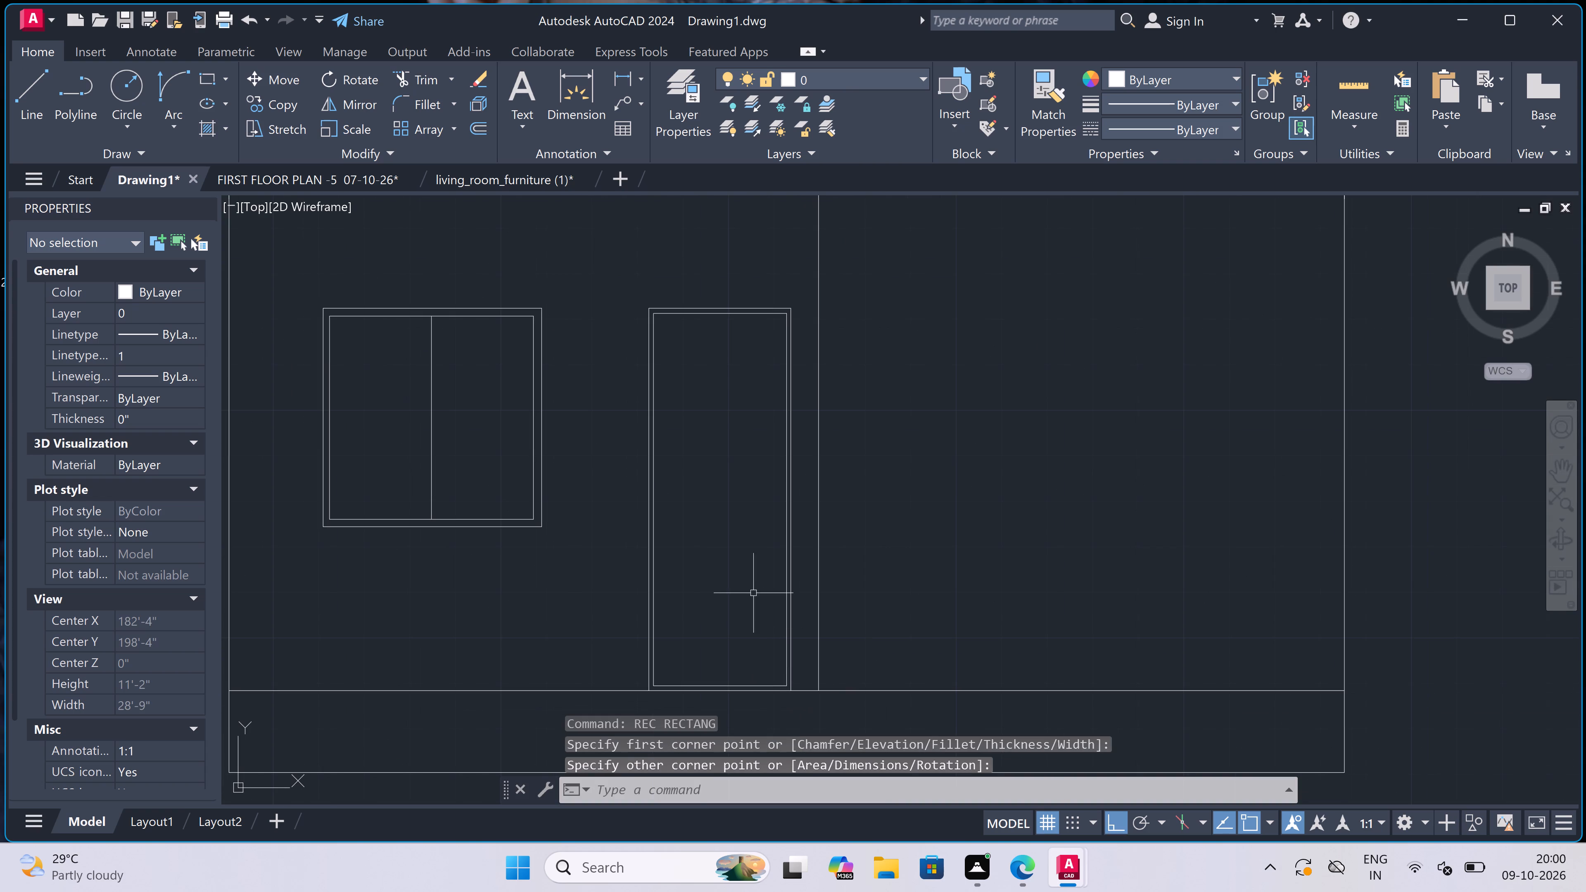
Draw a small circle as the door knob near the left edge of the ground-floor door, about mid-height.
text(c)
key(space)
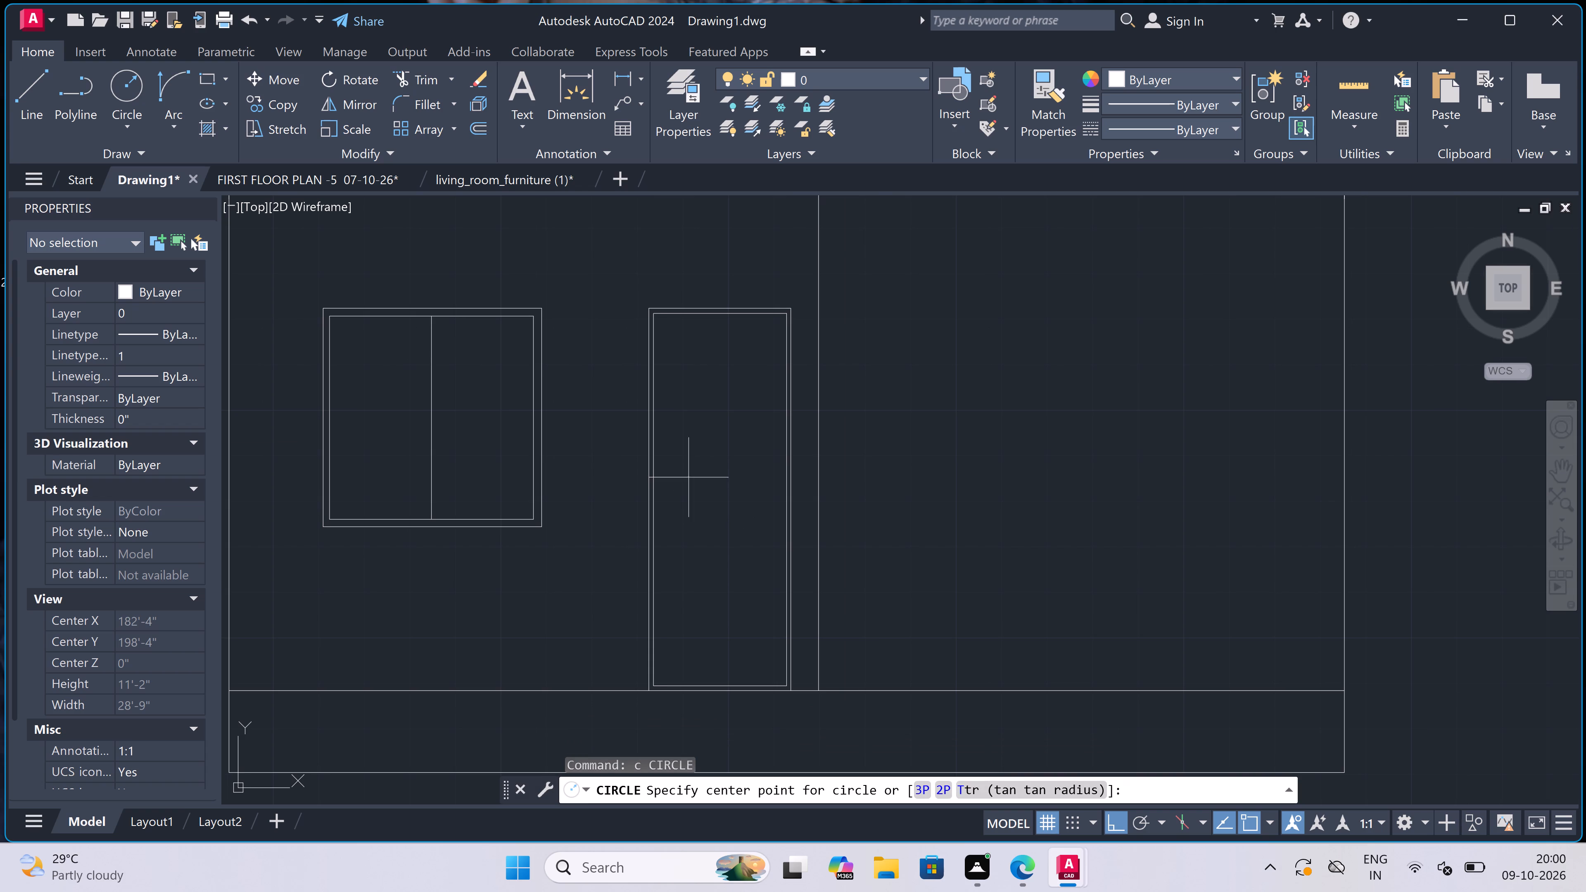
click(667, 488)
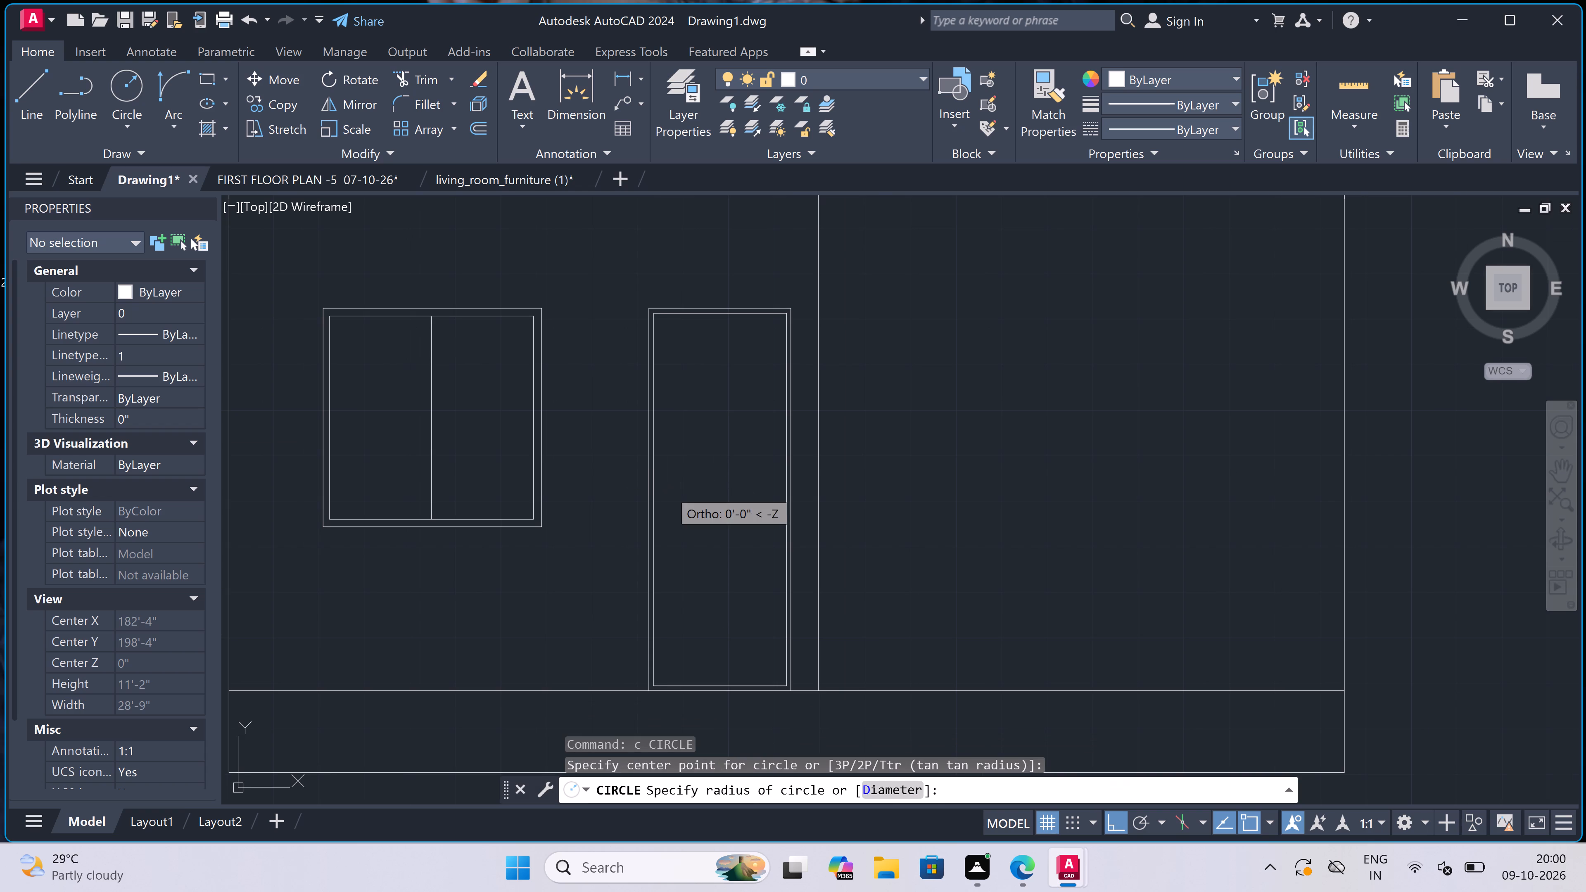
scroll(670, 497, up, 2)
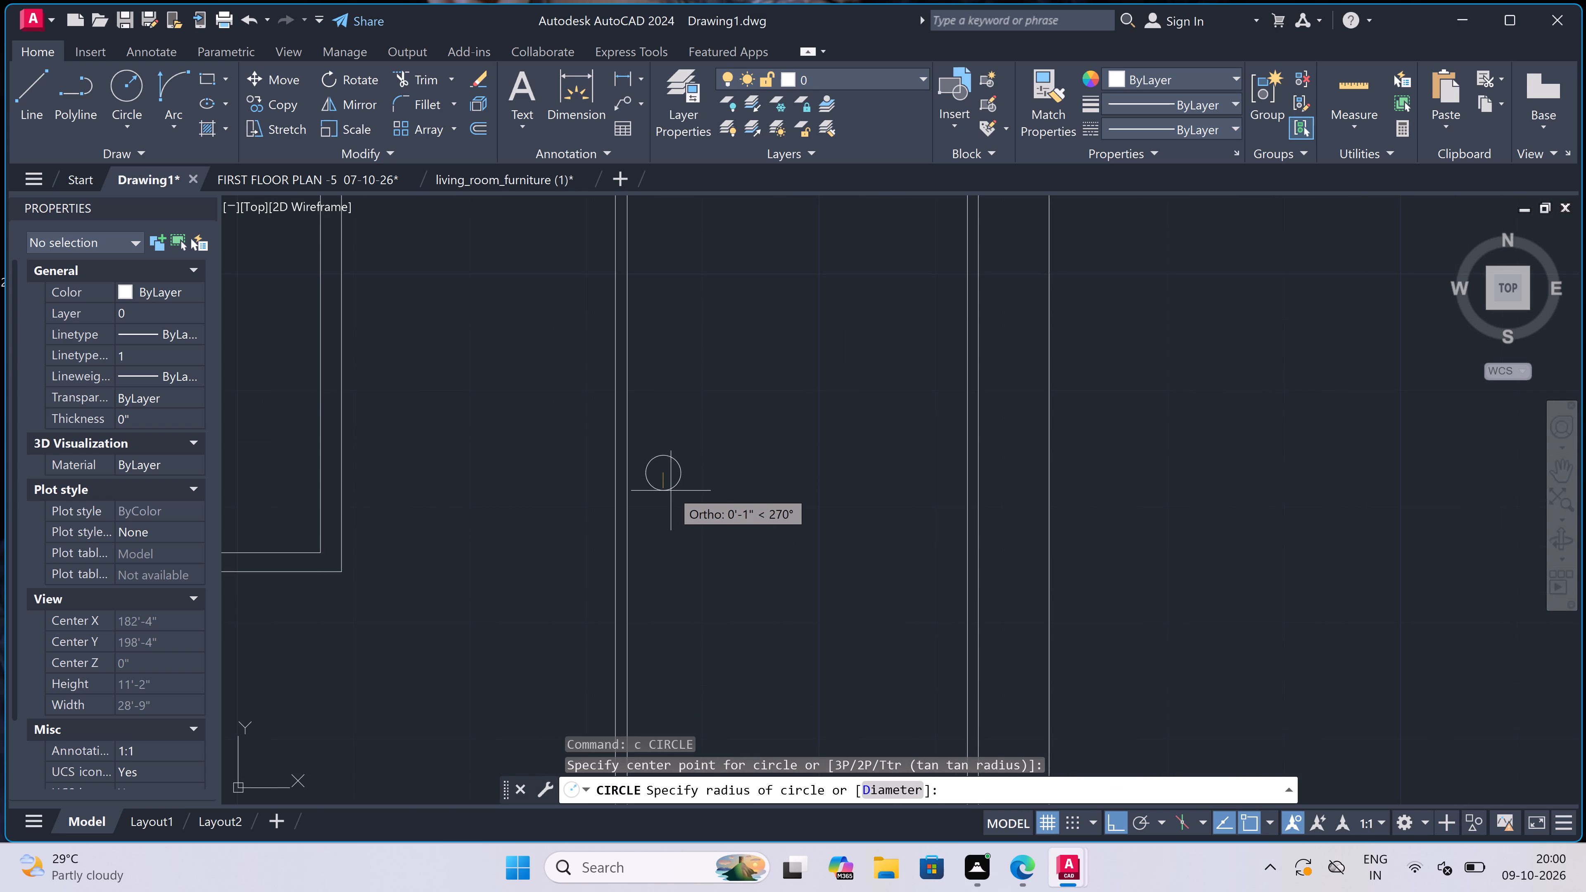
click(670, 500)
scroll(671, 489, down, 5)
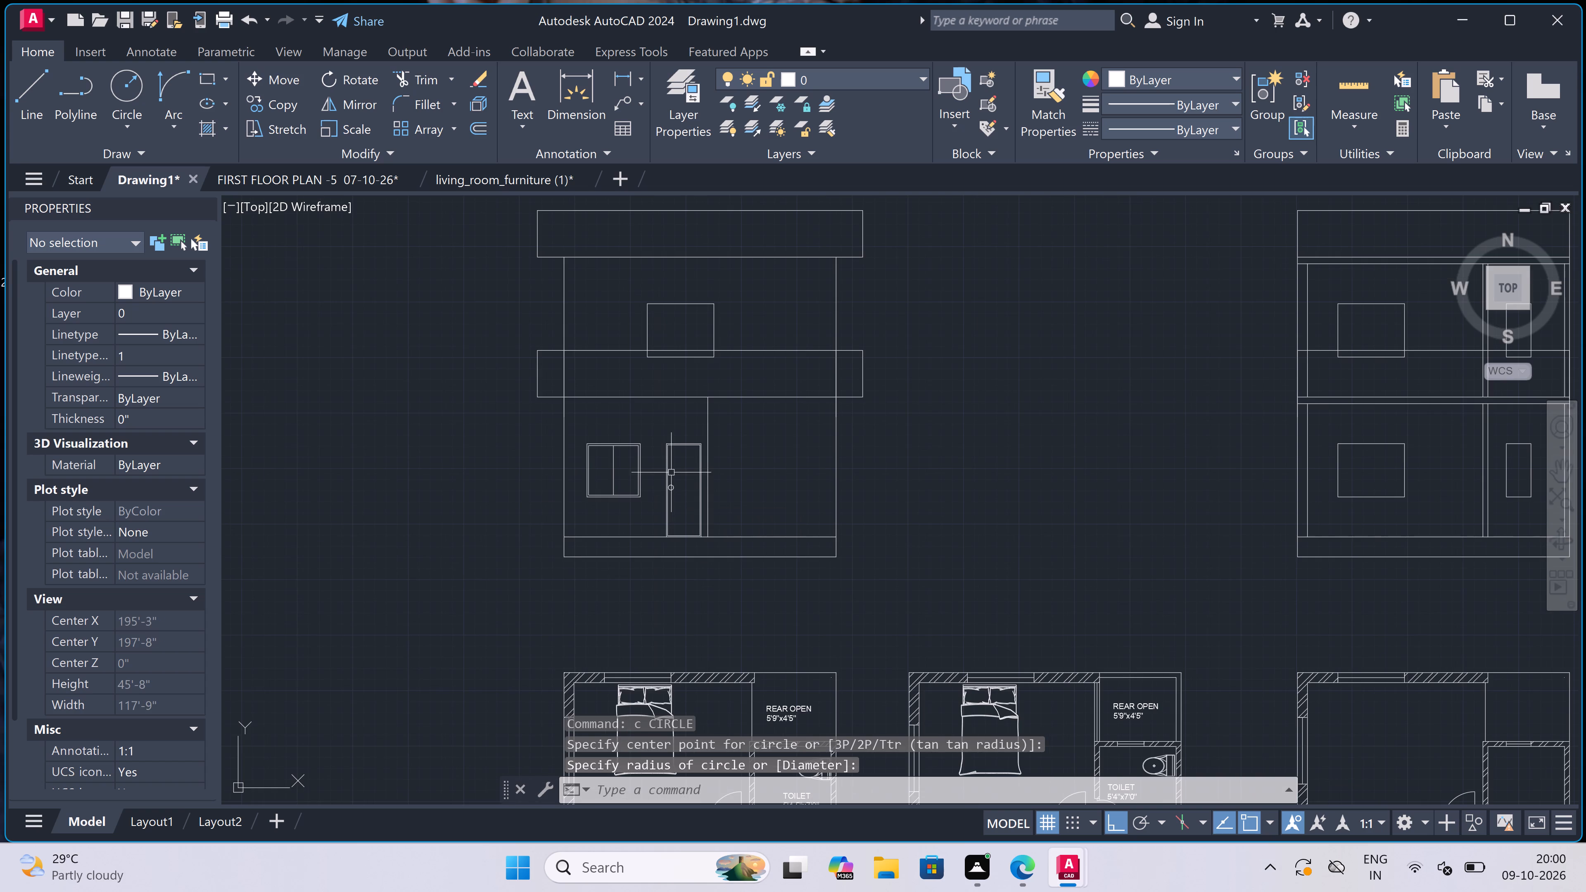
Draw an inner frame rectangle just inside the upper-floor window outline of the first elevation, leaving a narrow even border.
scroll(674, 287, up, 3)
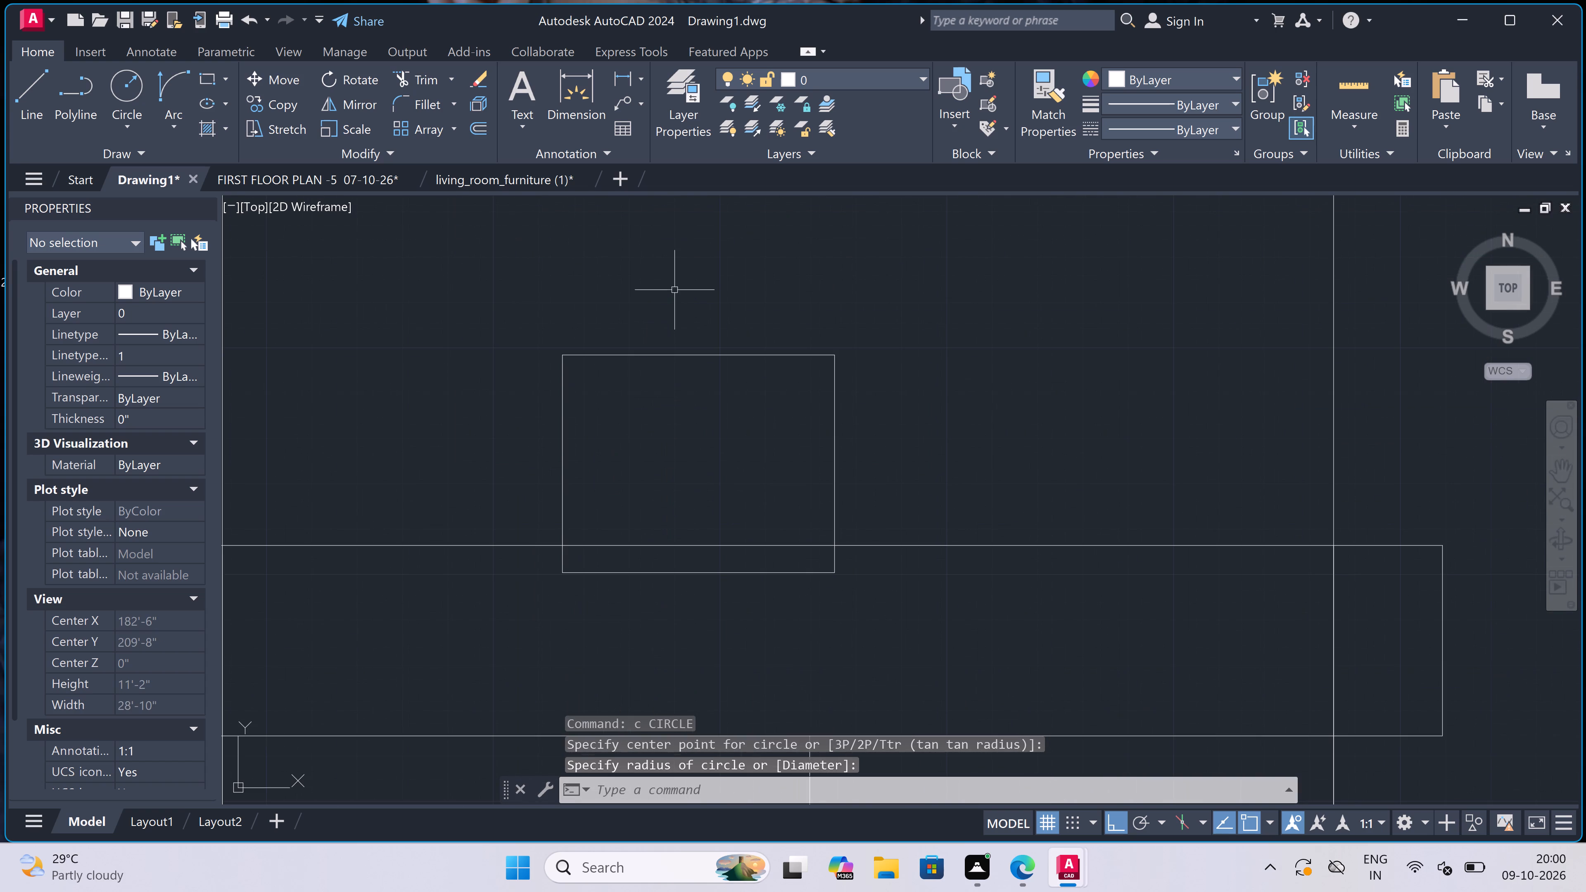
text(rec)
key(space)
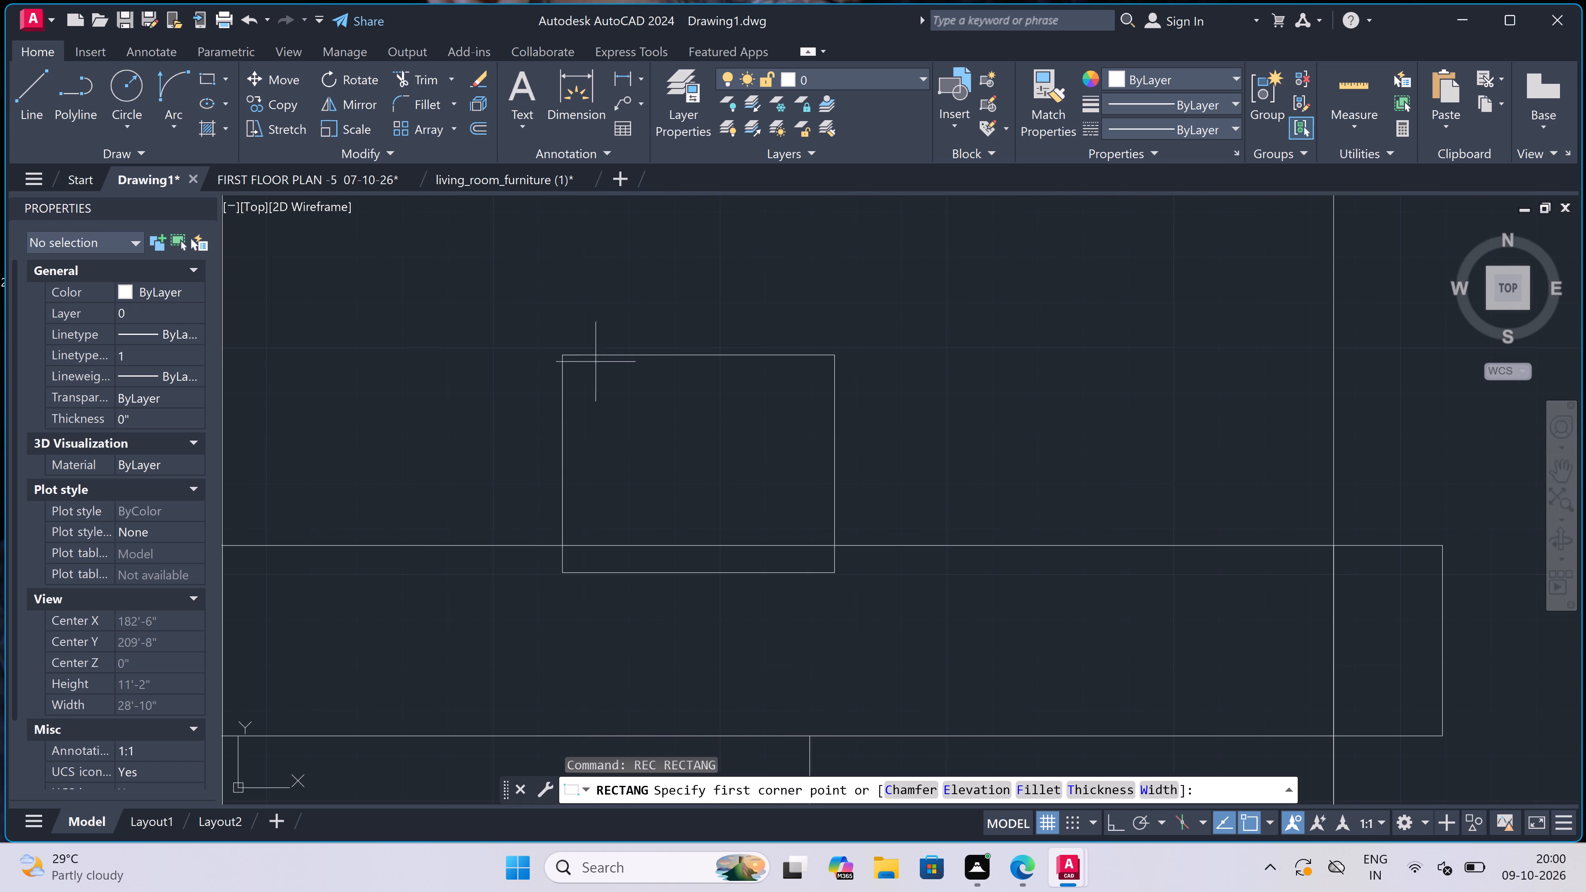
scroll(574, 361, up, 3)
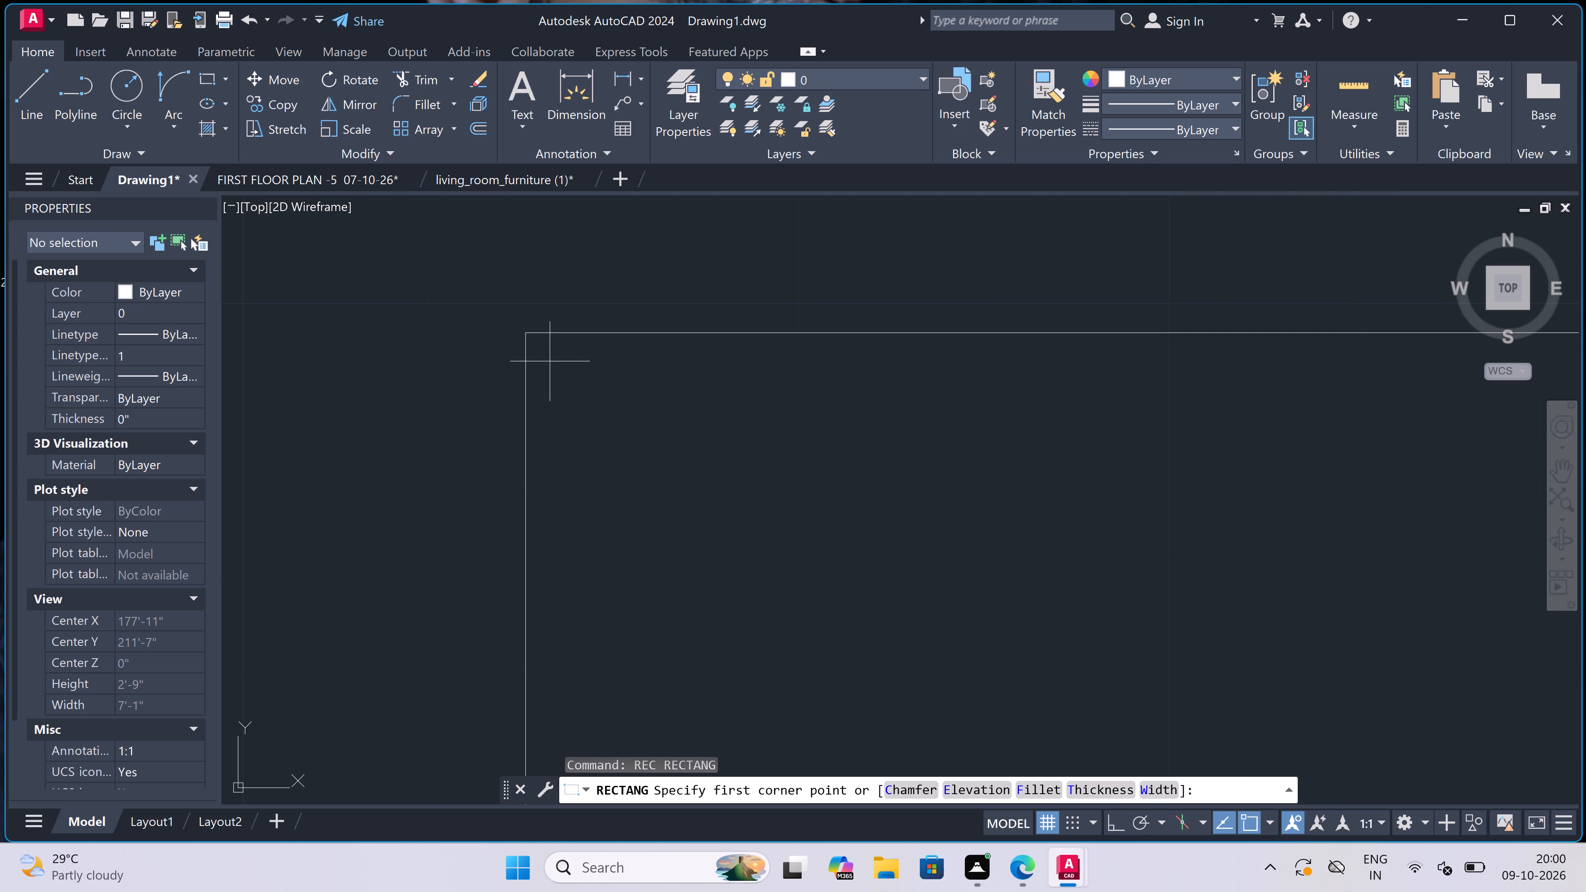
click(548, 357)
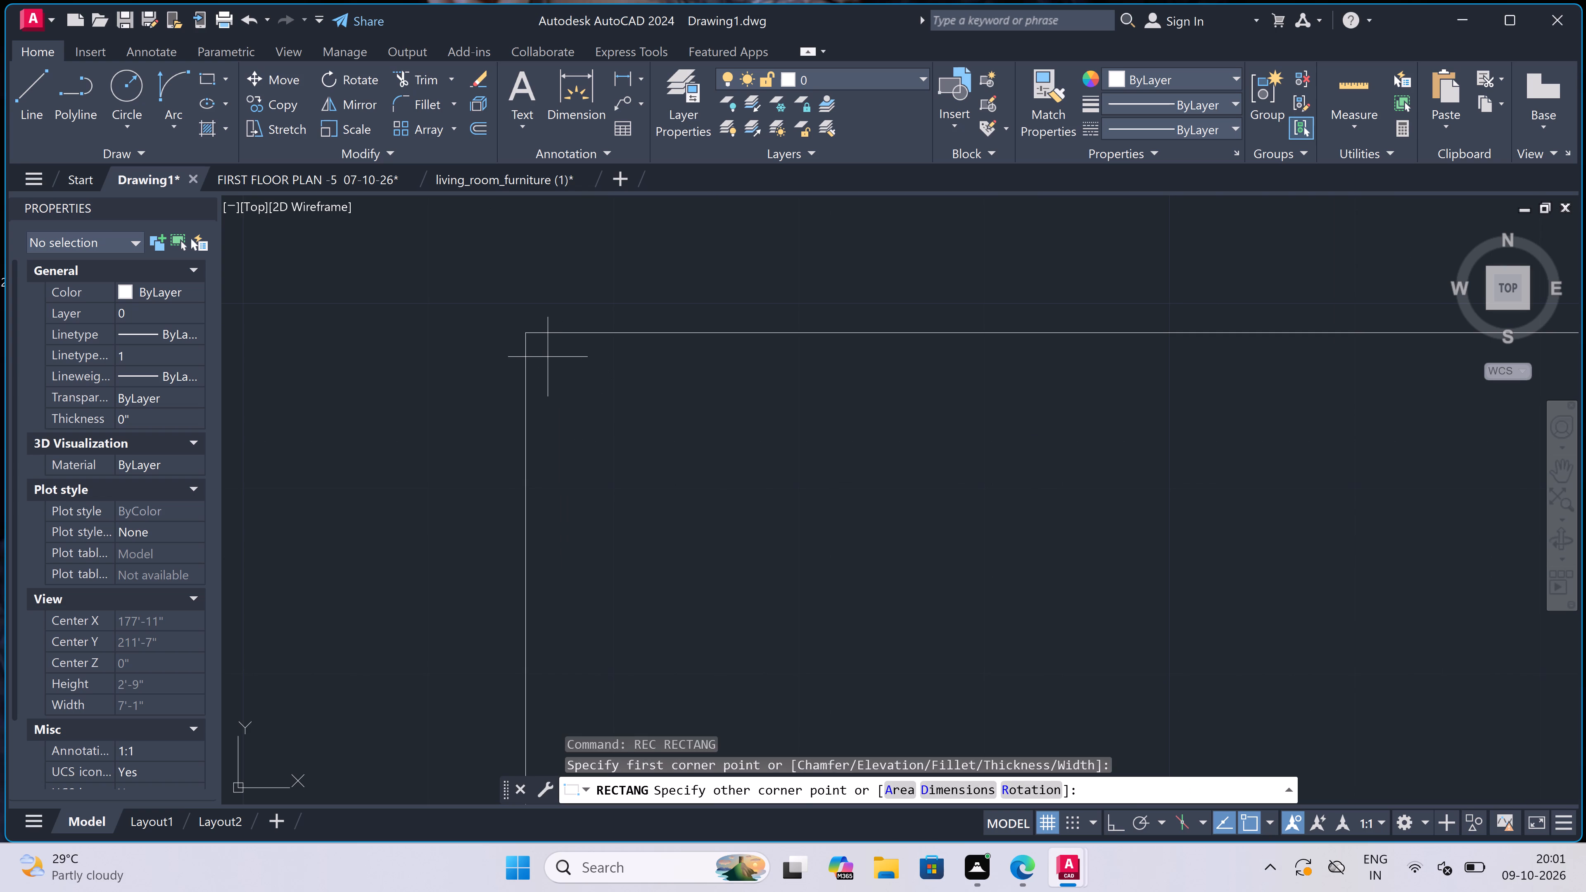
scroll(571, 373, down, 3)
scroll(824, 515, up, 1)
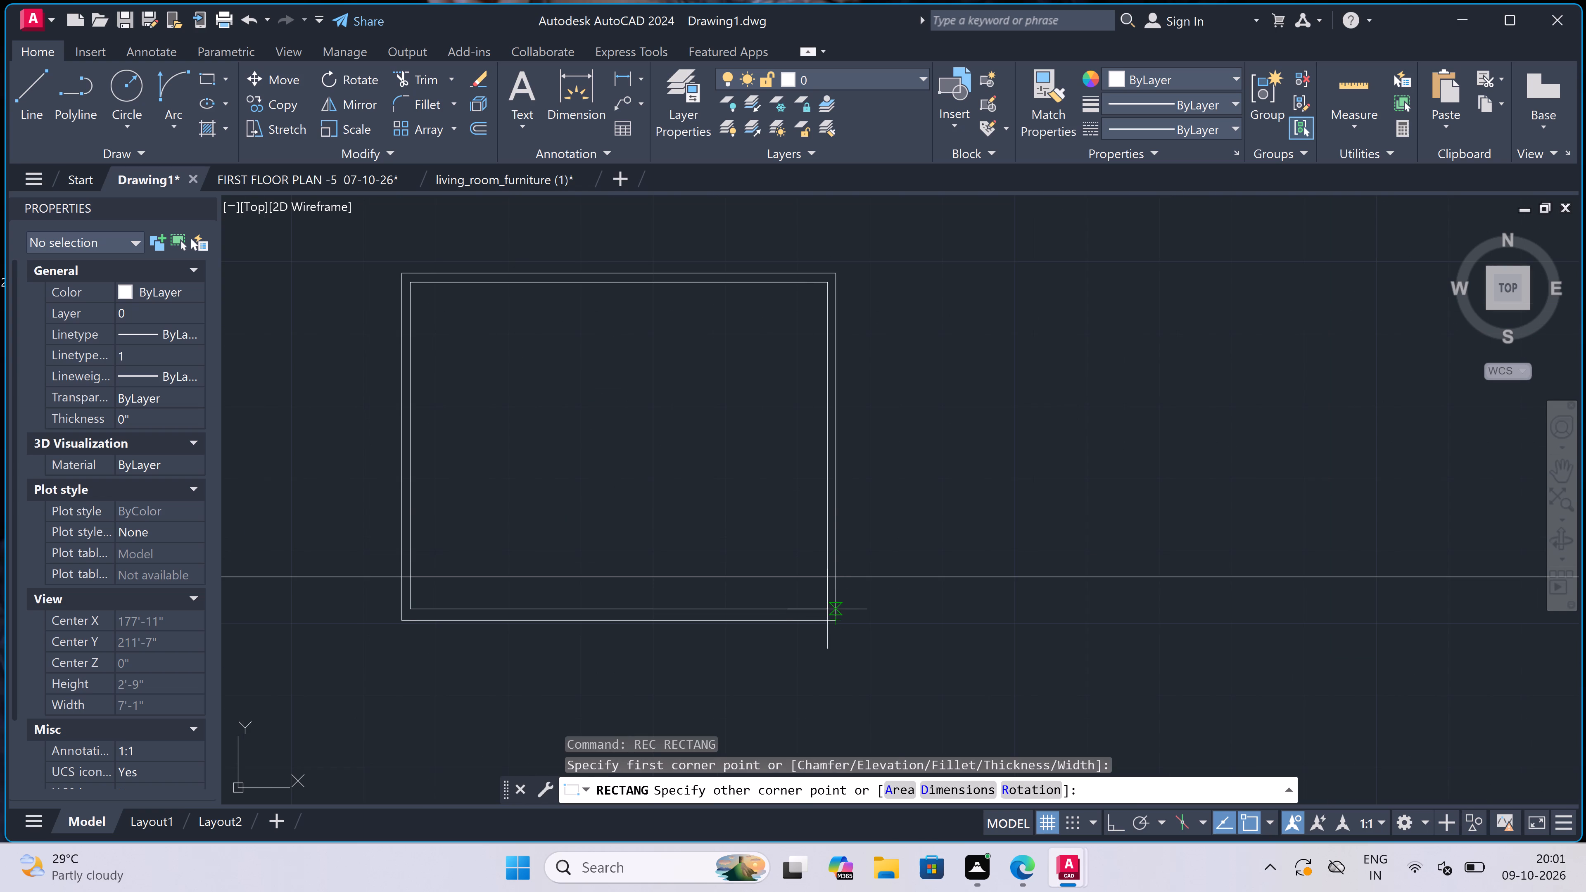
scroll(827, 609, up, 2)
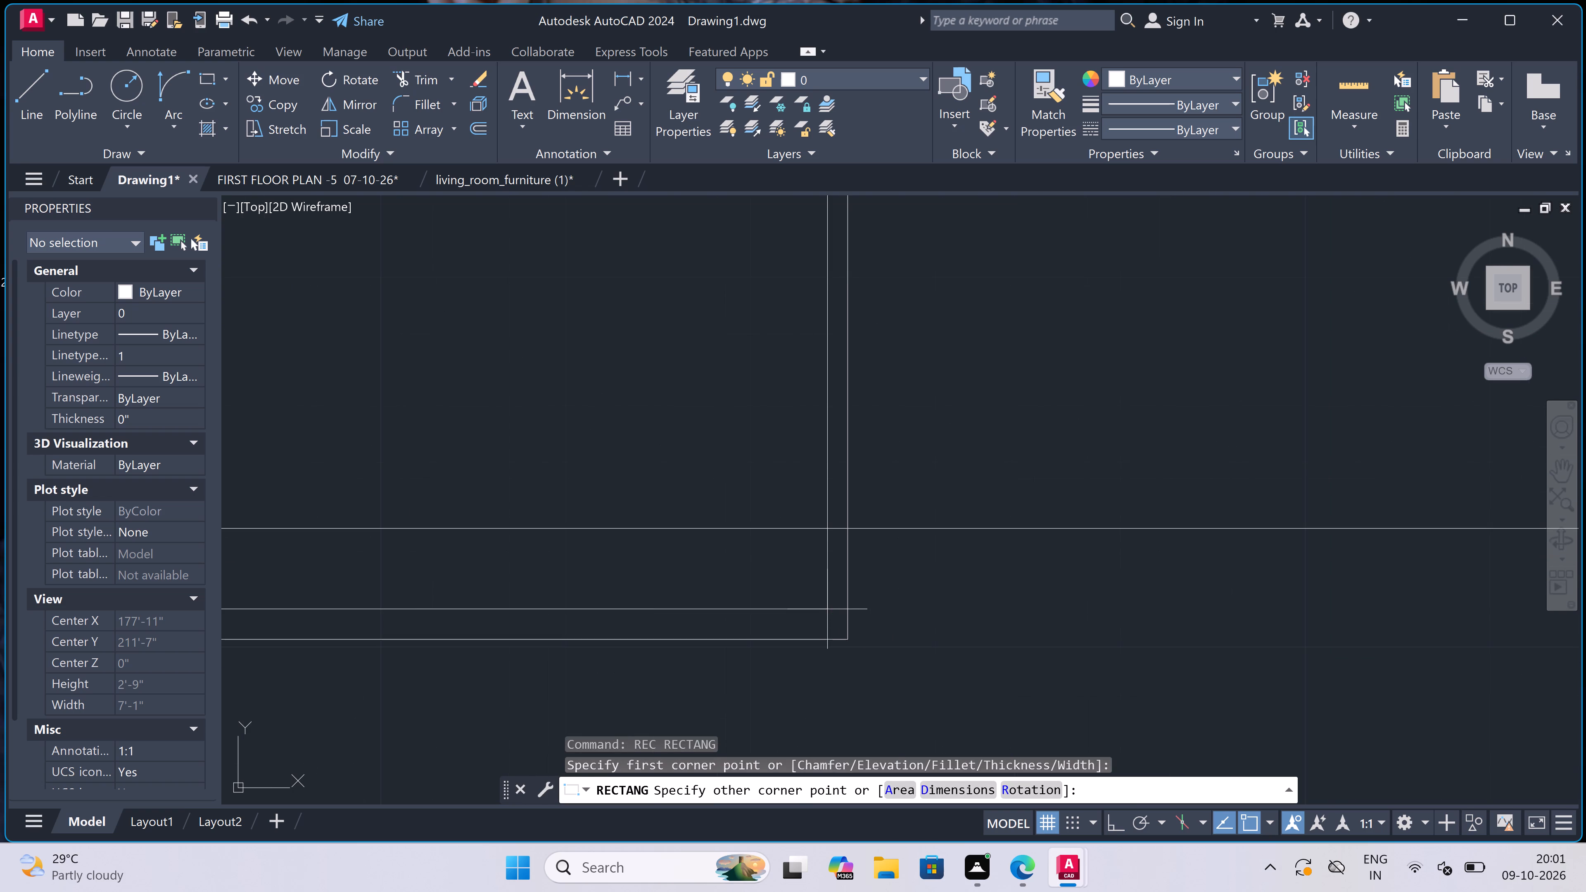
click(820, 614)
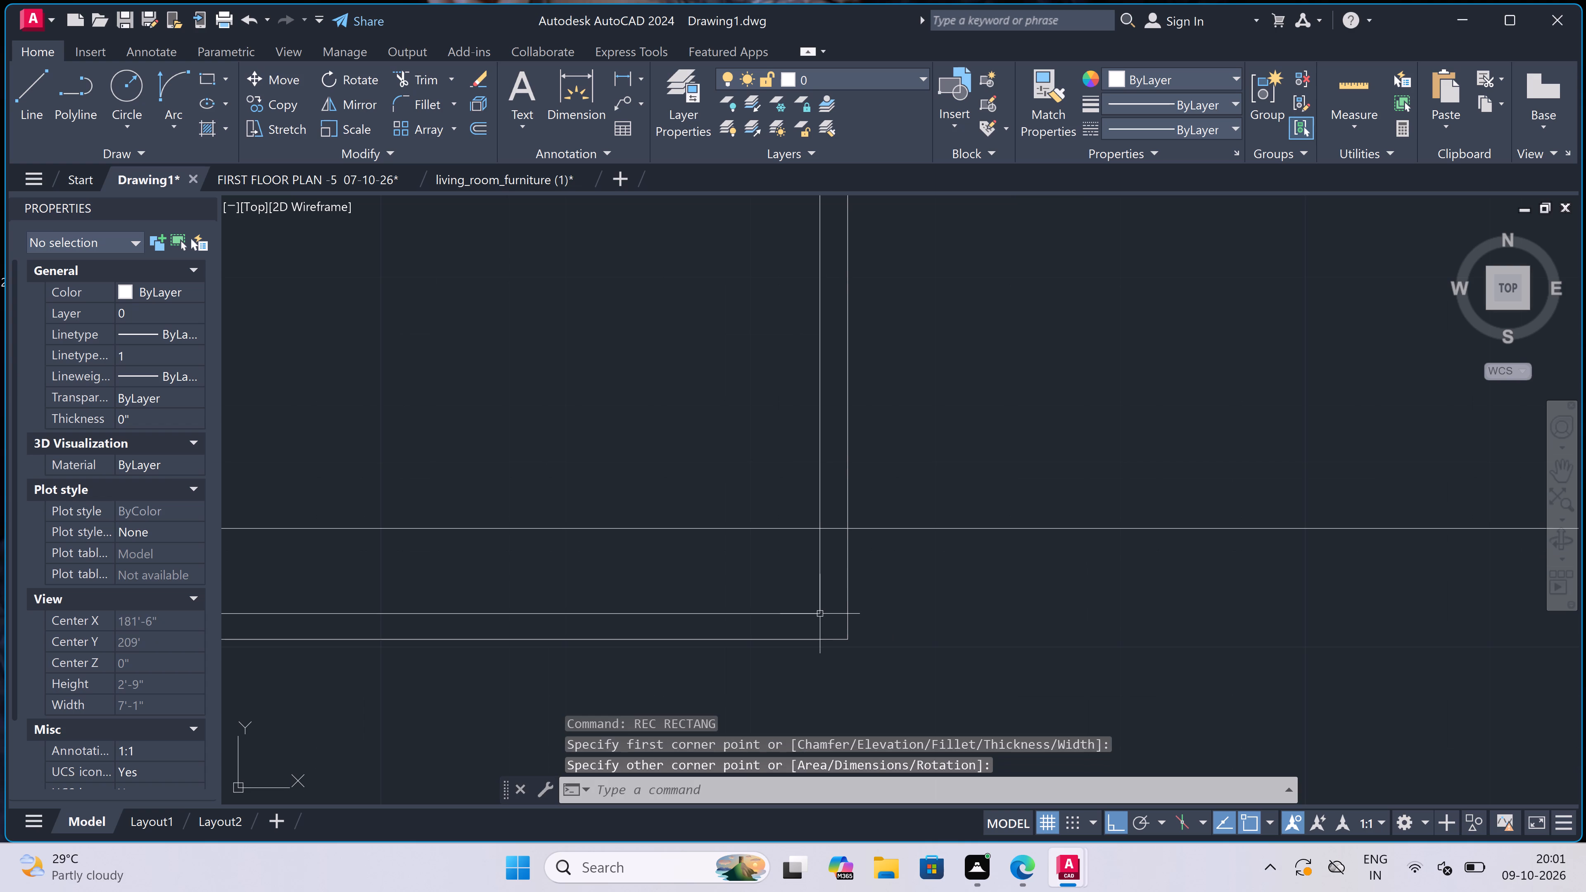
Draw a vertical centre line from top to bottom of the upper-floor window's inner frame, dividing it into two panes.
scroll(783, 556, down, 4)
scroll(731, 464, up, 2)
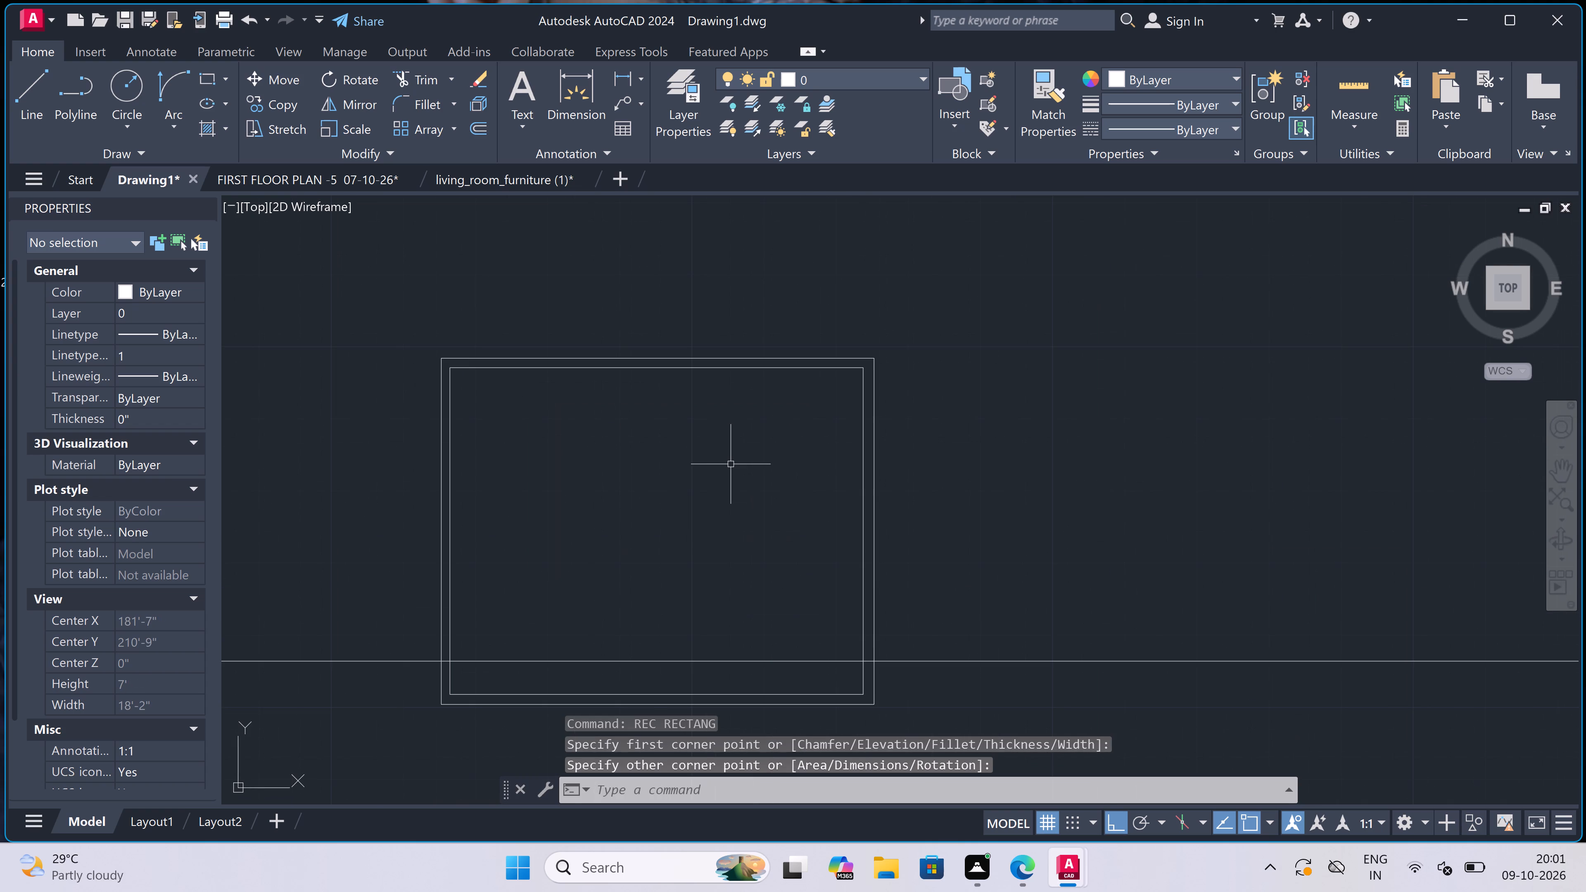
text(l)
key(space)
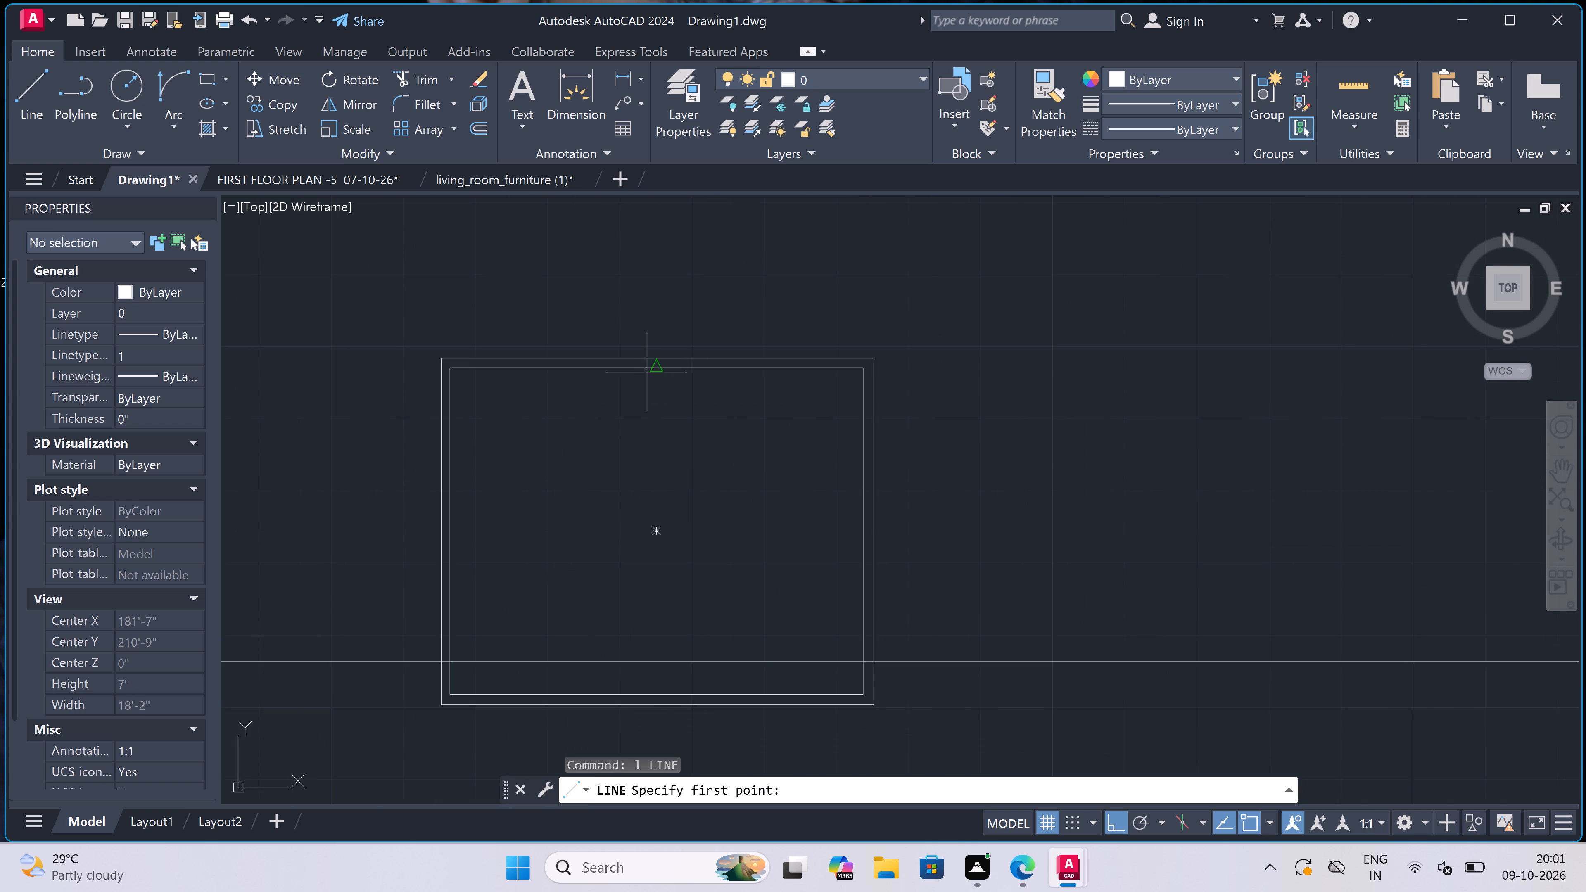
drag(653, 370, 657, 395)
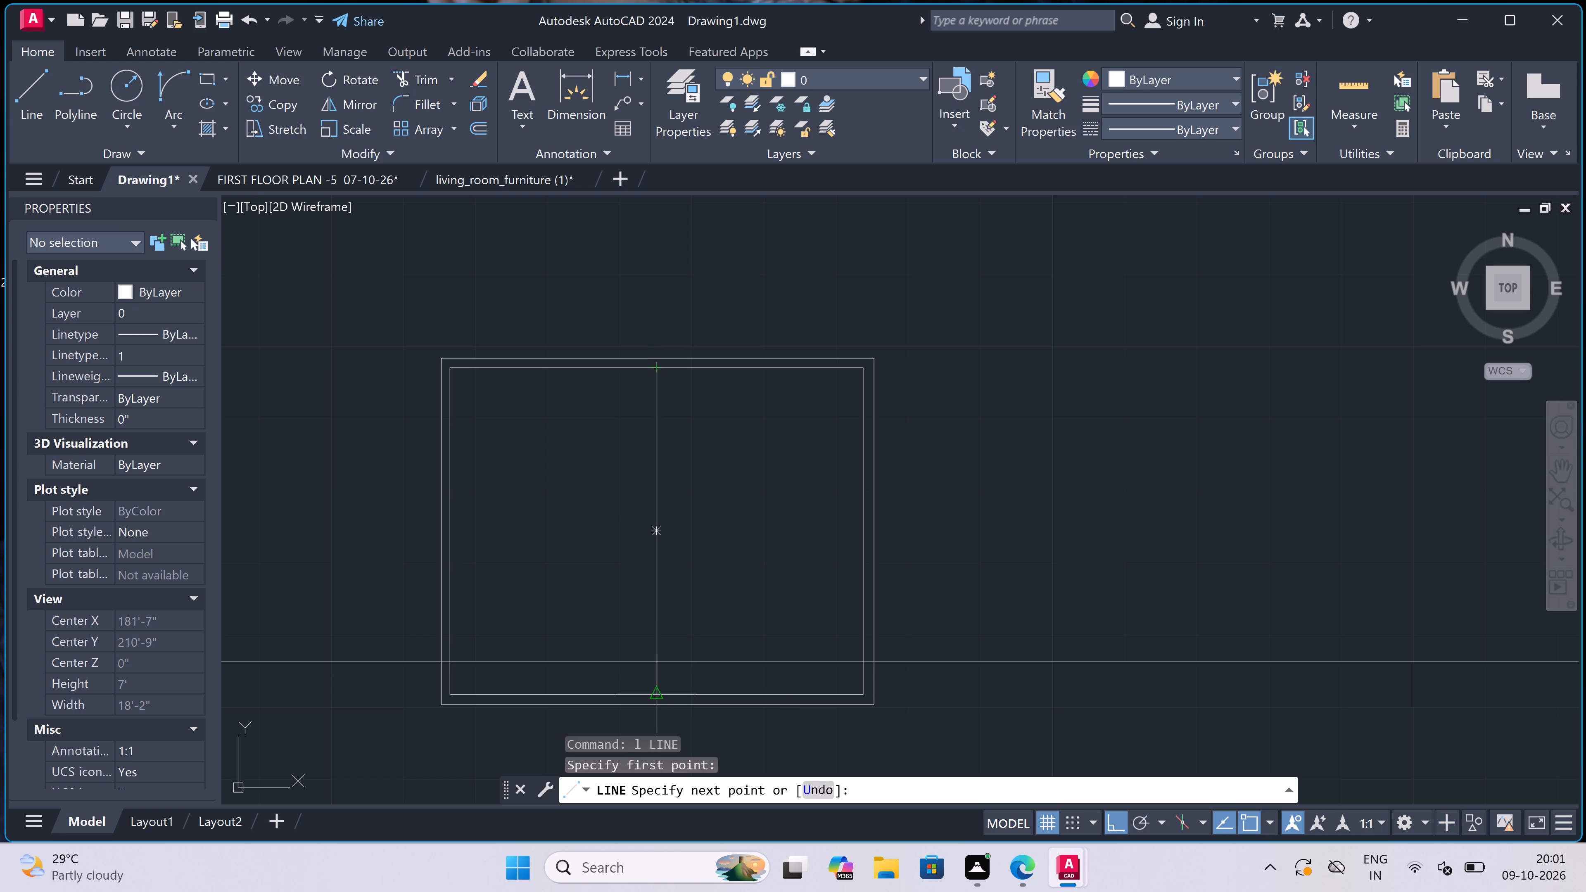
click(659, 693)
key(Escape)
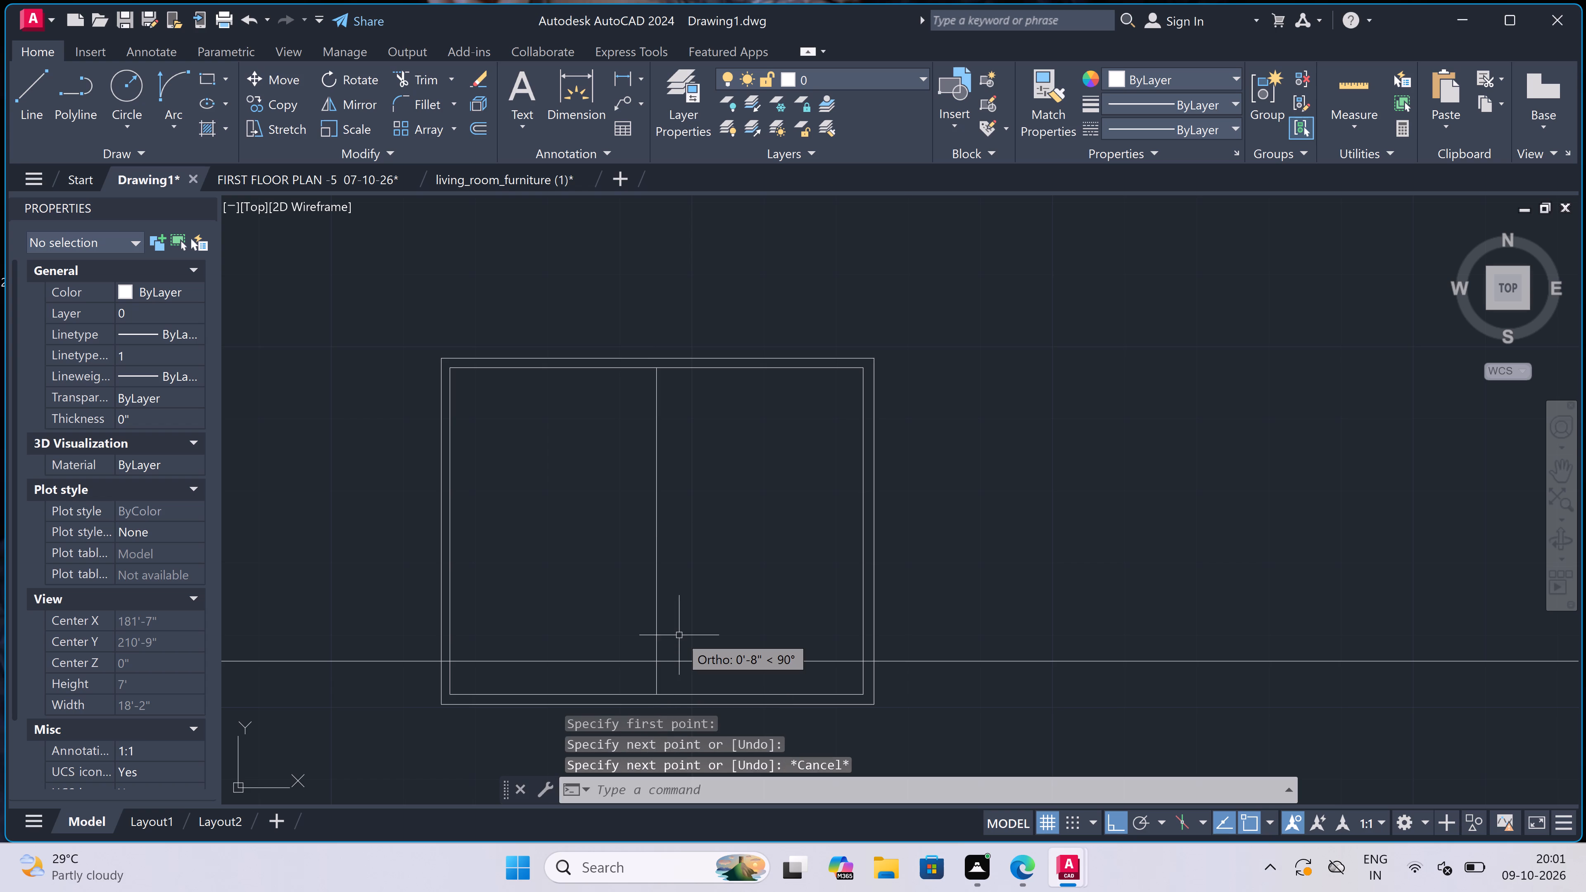
Trim away the parts of the upper-floor window's outline, inner frame and centre line that extend below the middle band's top edge.
text(tr)
key(space)
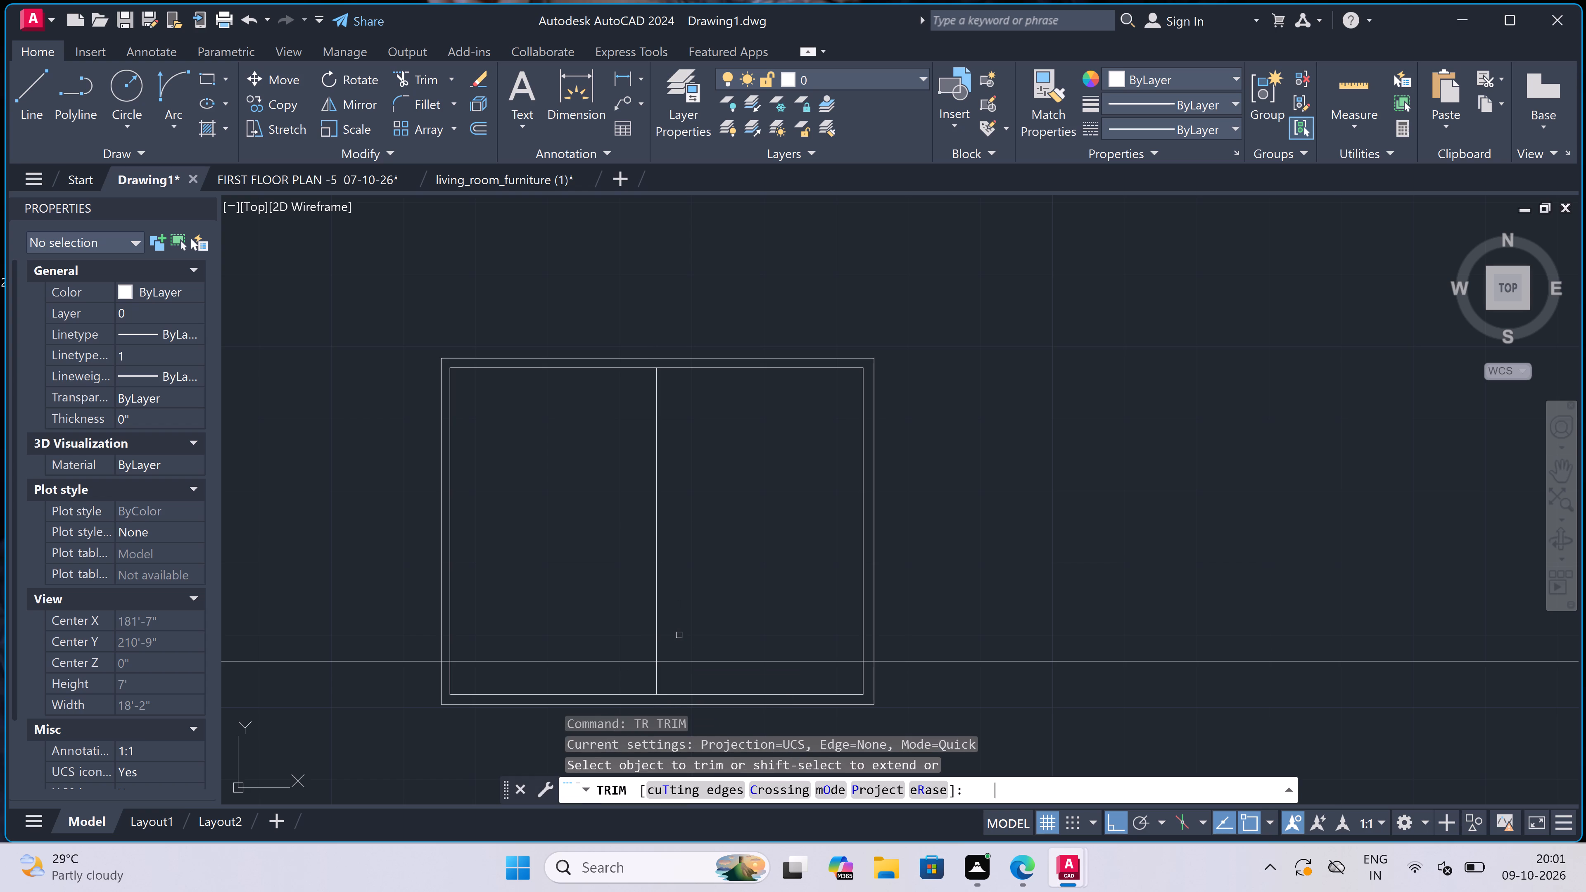
scroll(681, 635, down, 1)
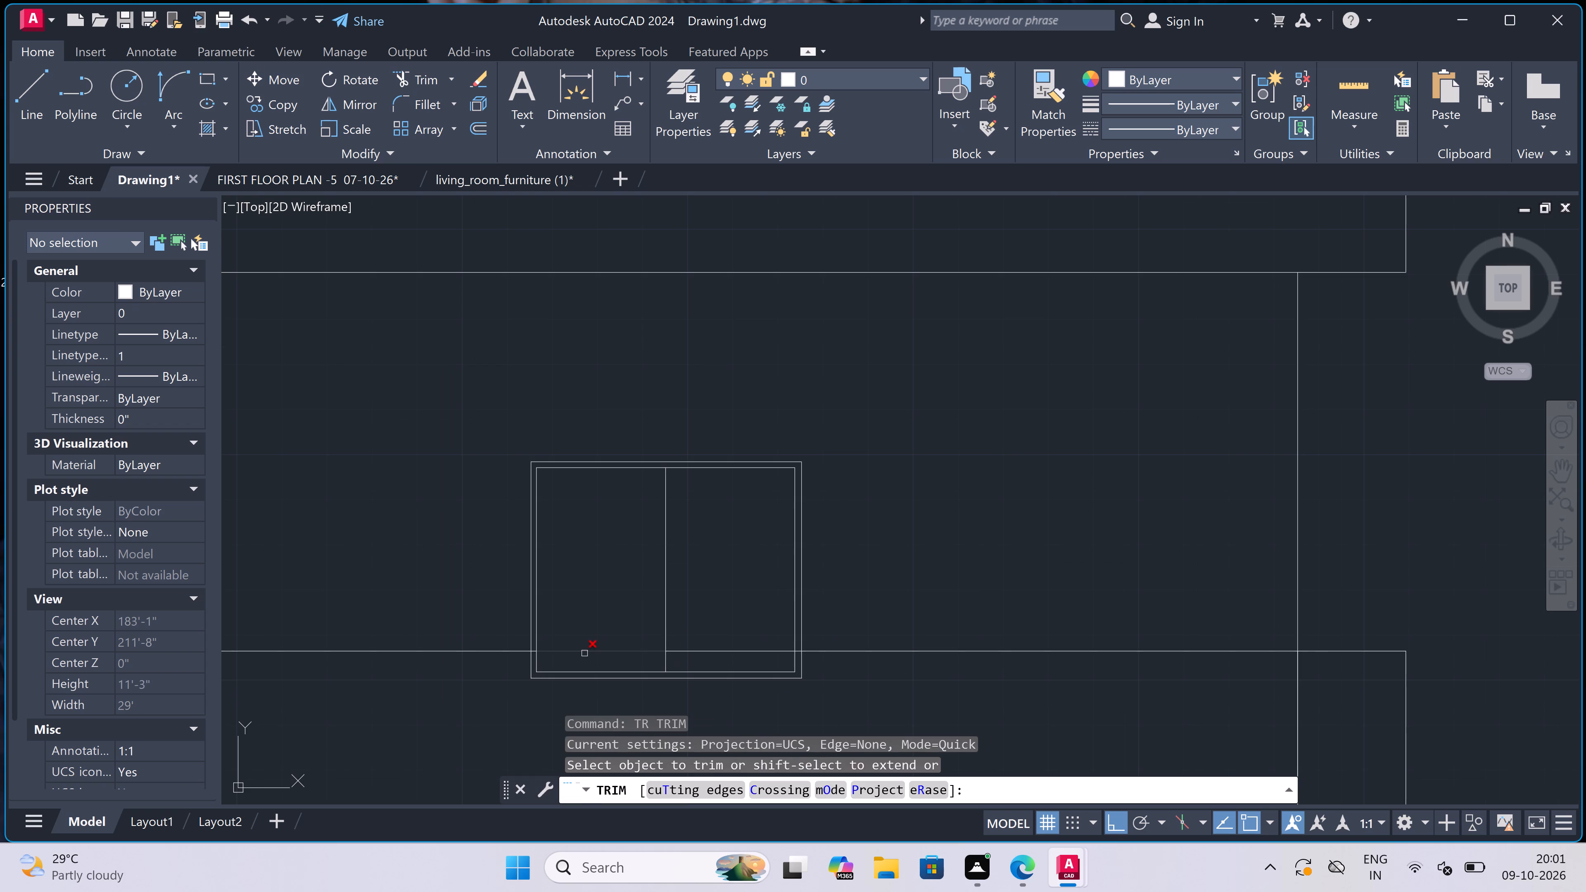
click(494, 668)
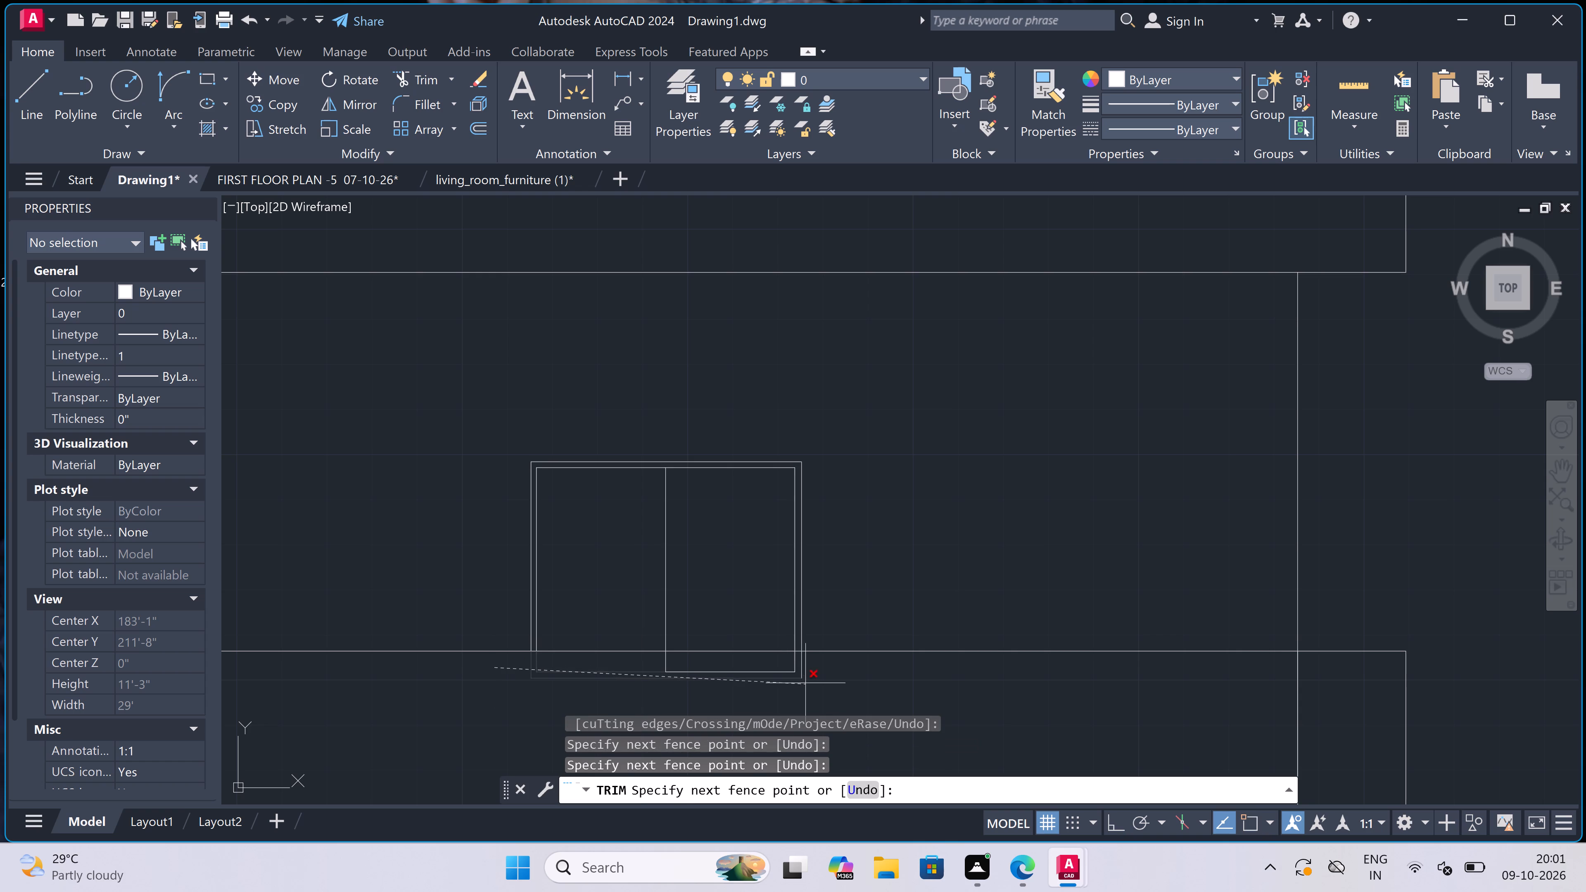
click(812, 666)
click(777, 660)
click(733, 681)
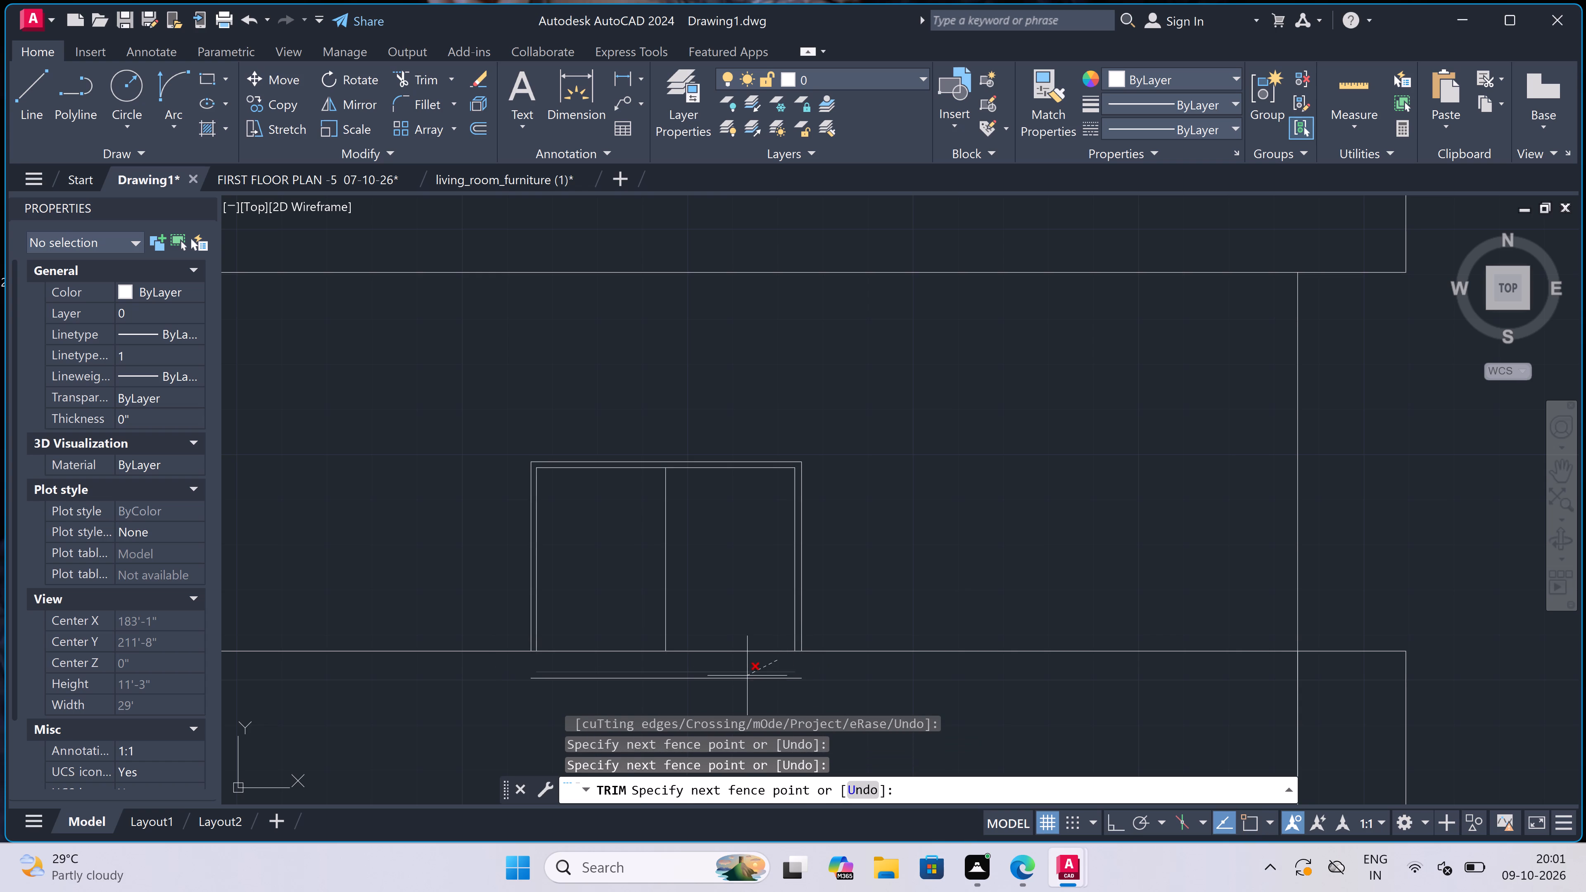
Trim away the two outer wall lines where they cross the middle band of the first elevation.
scroll(708, 671, down, 3)
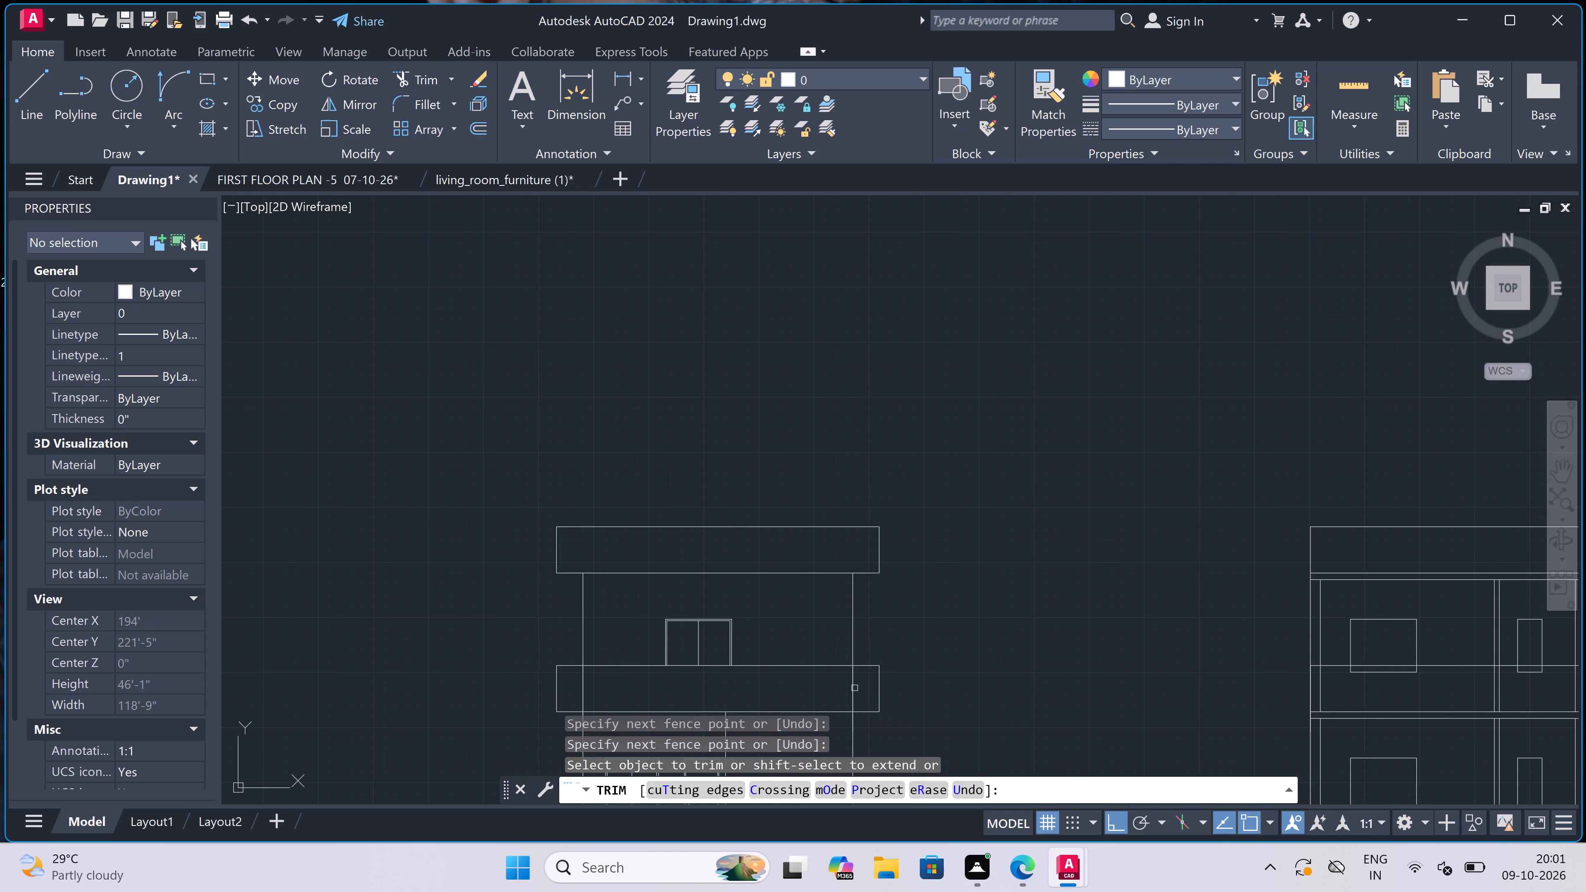
click(865, 688)
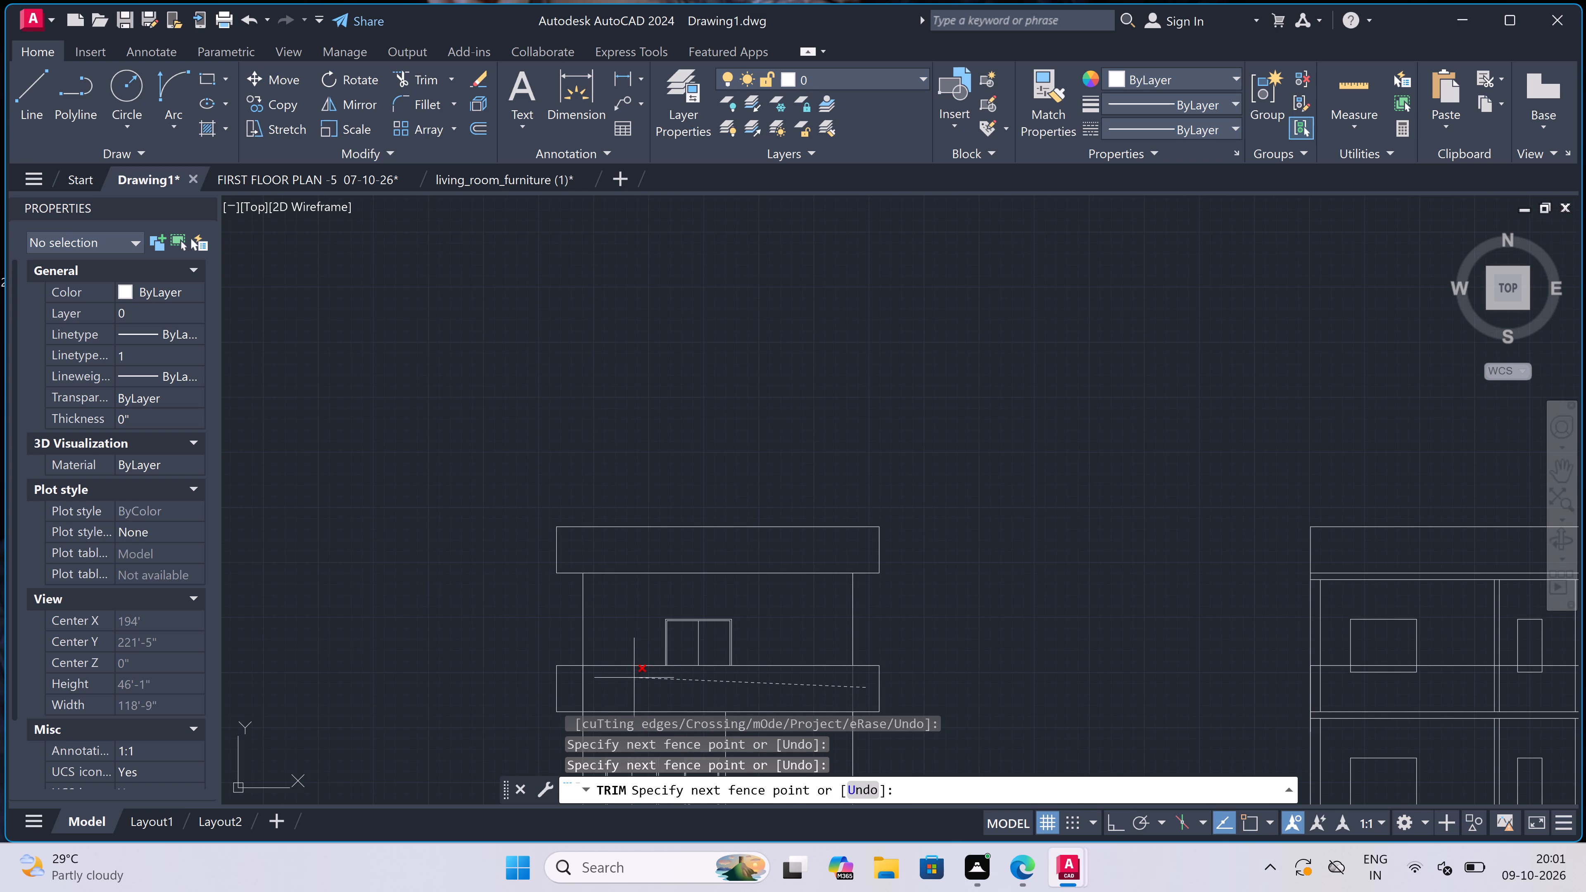
click(581, 681)
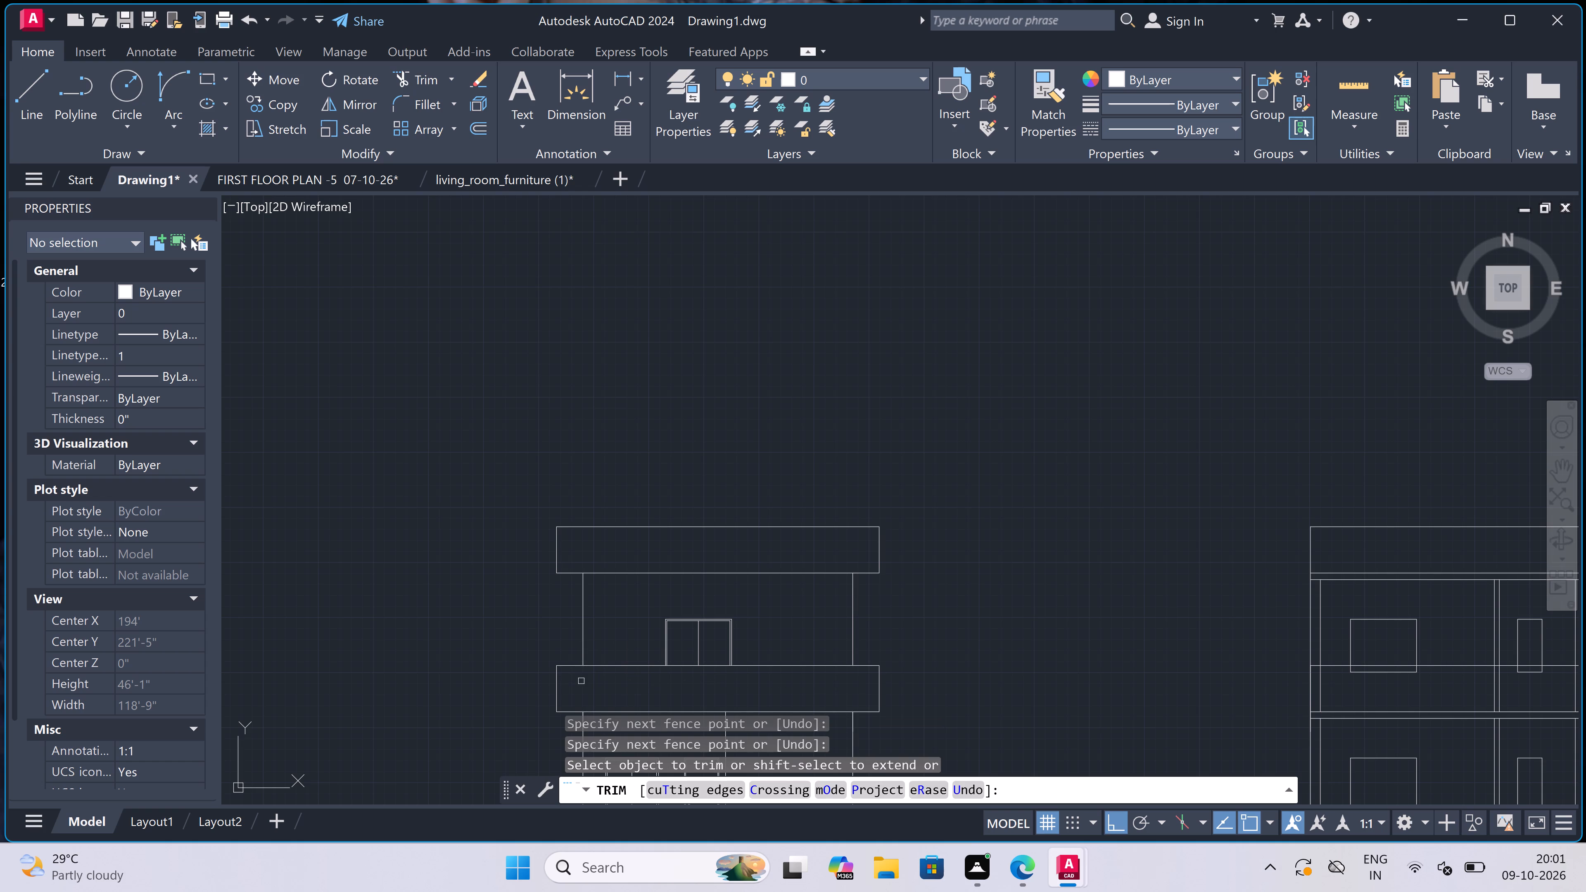
scroll(630, 603, down, 1)
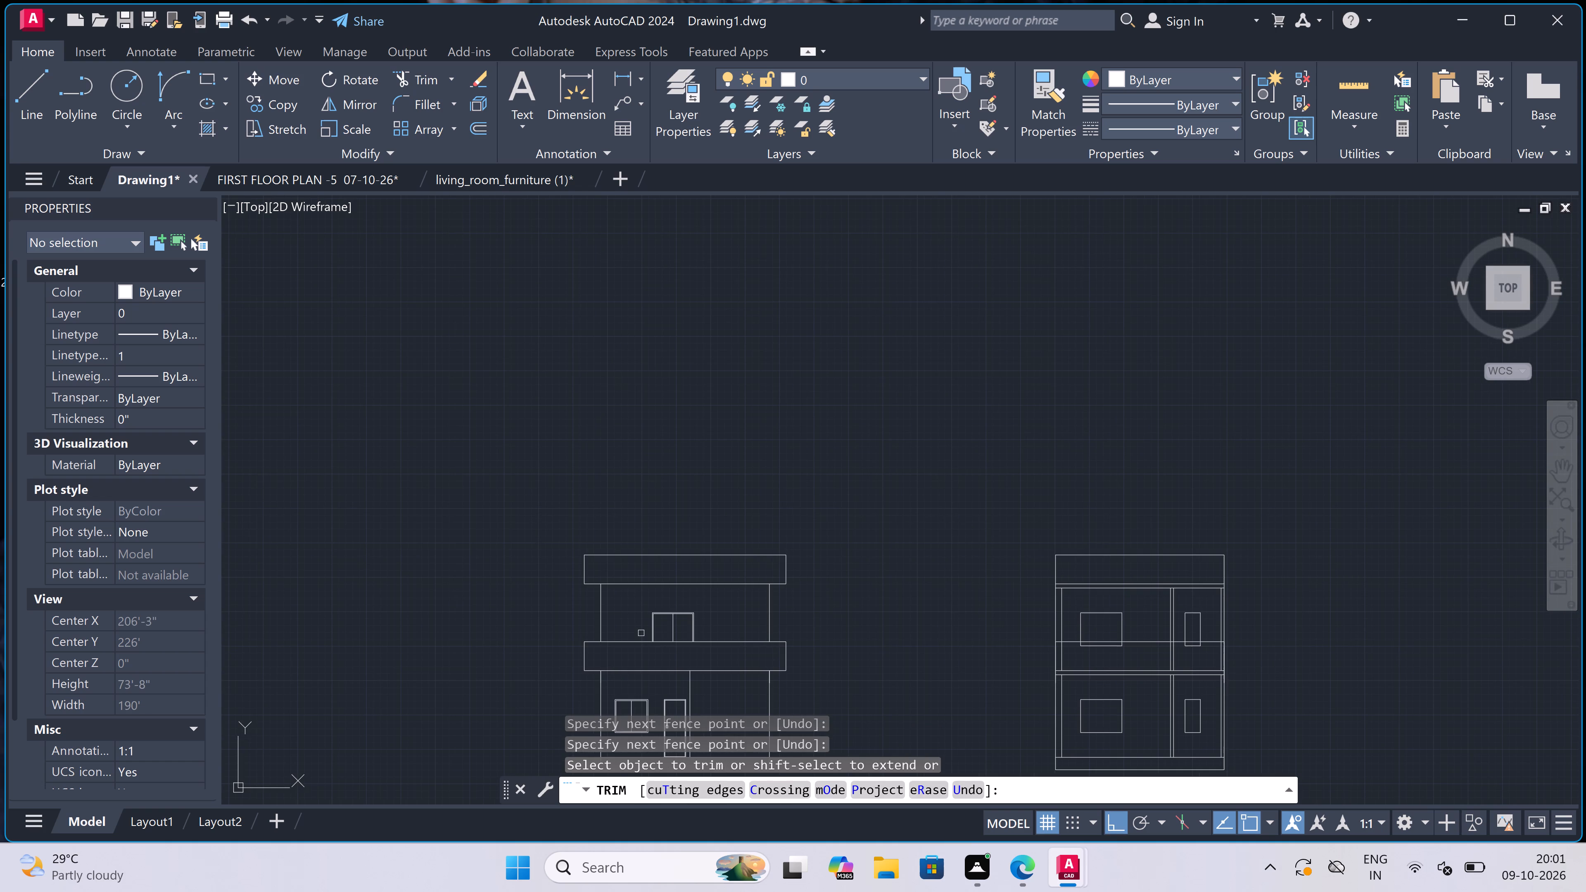
scroll(643, 632, down, 2)
scroll(653, 673, up, 2)
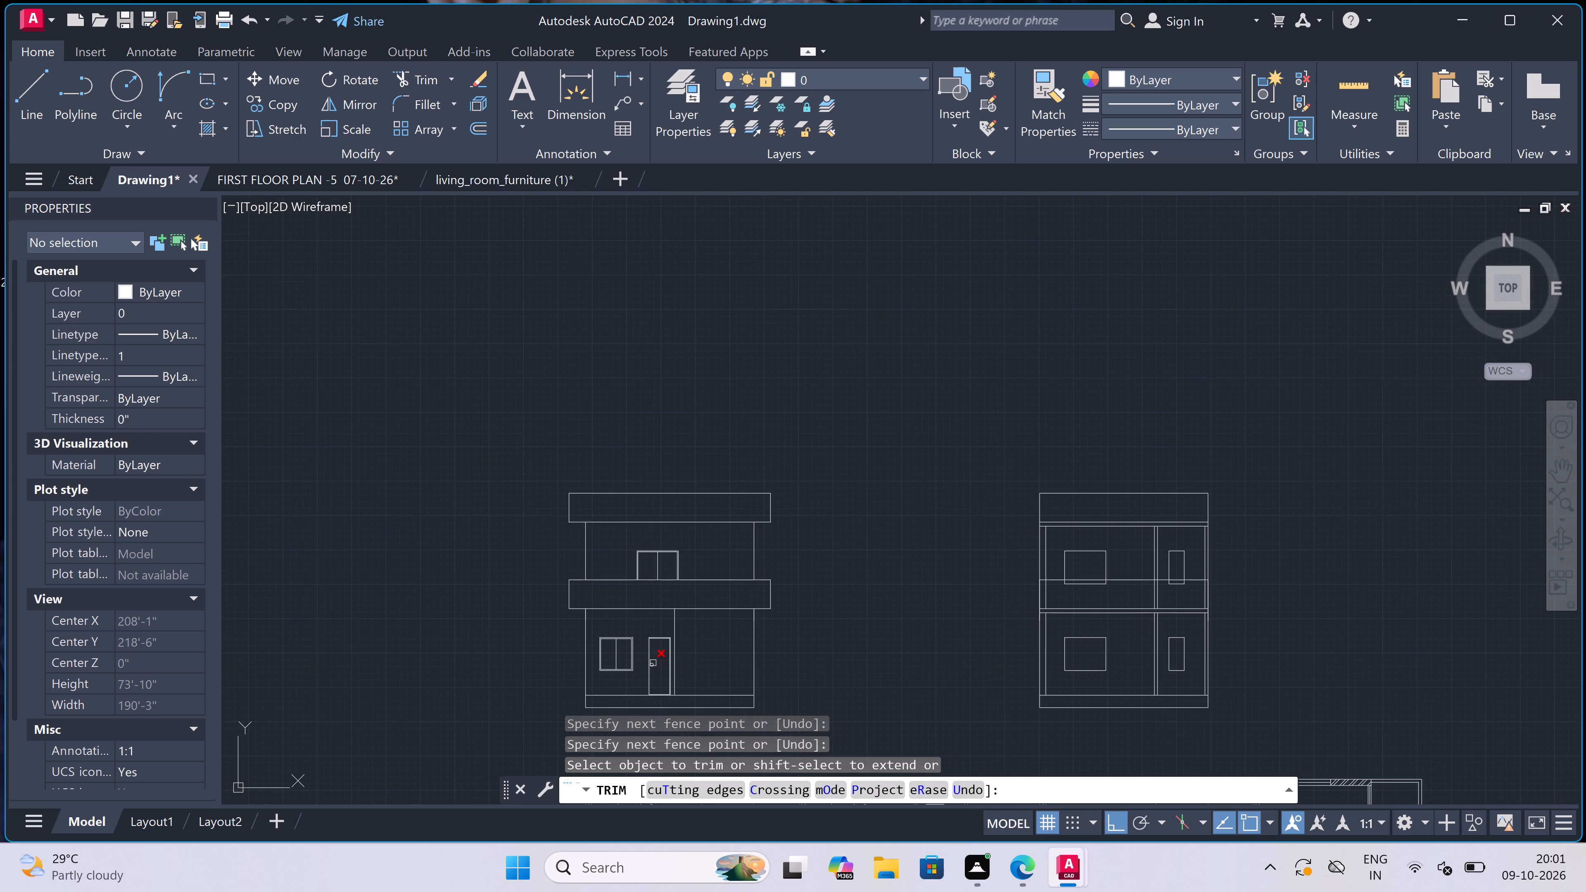
scroll(631, 537, up, 2)
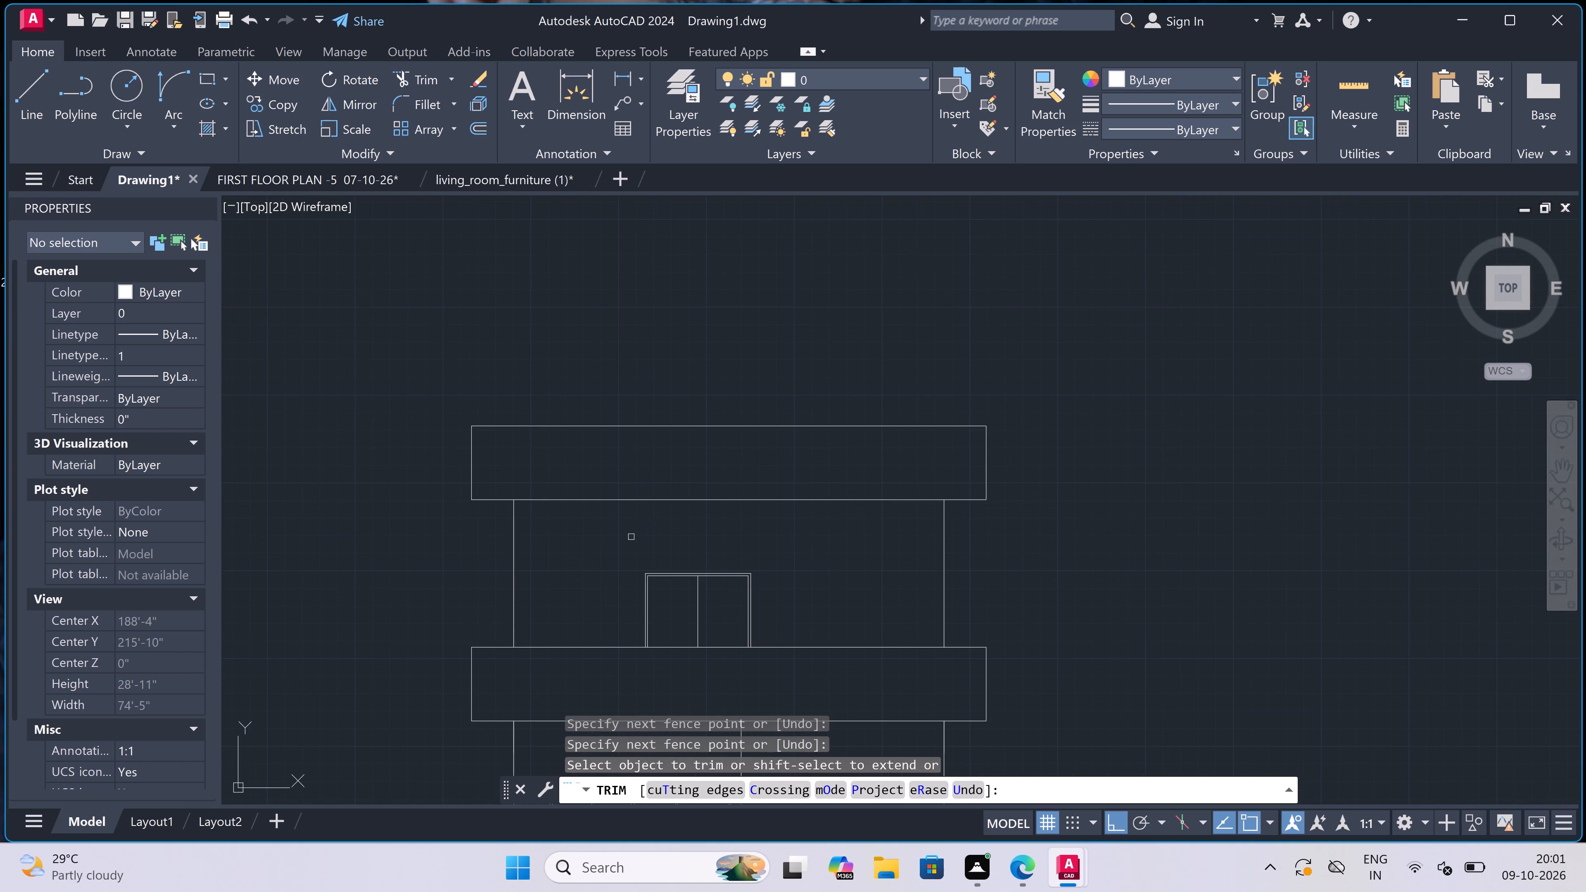
key(Escape)
Draw a sloping line from the roof band's lower-left corner down to the left wall line, with Ortho off.
text(l)
key(space)
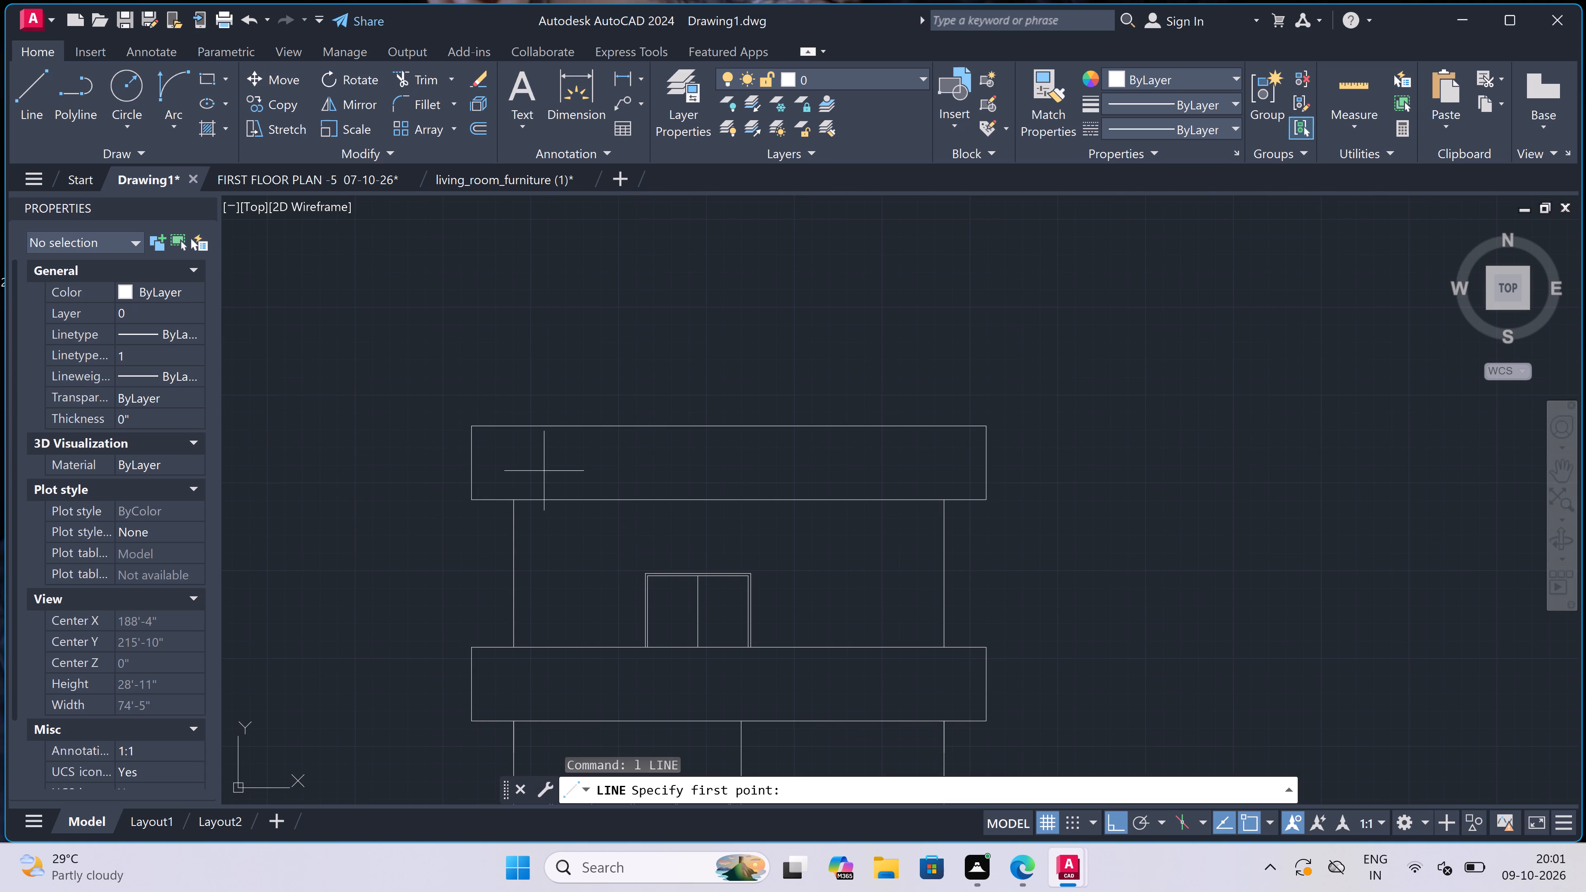
scroll(490, 487, up, 1)
drag(459, 508, 460, 512)
key(F8)
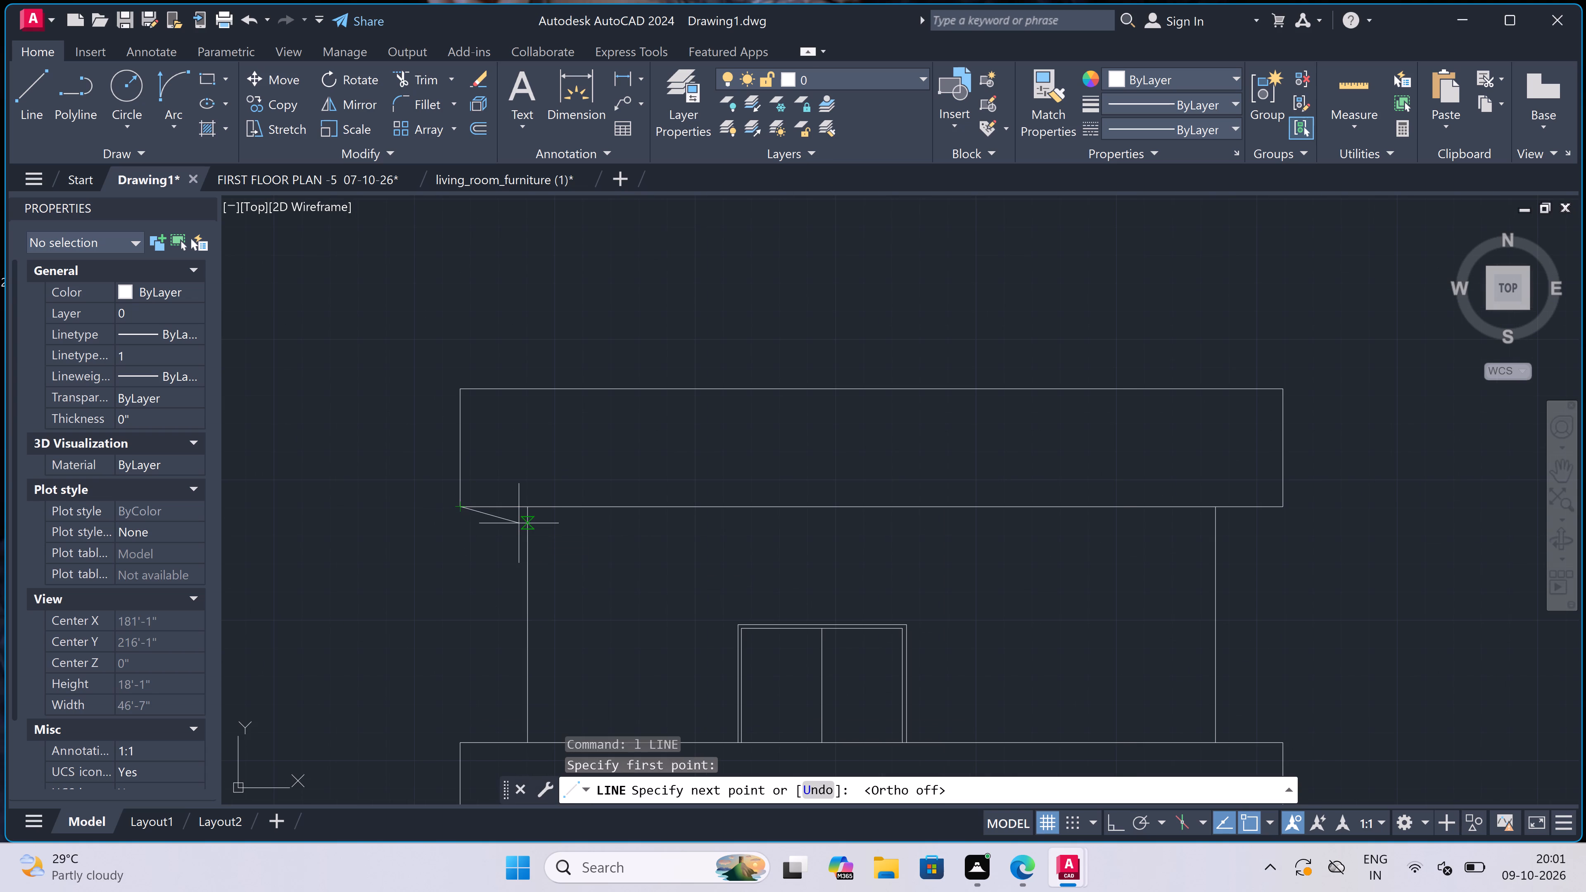
scroll(520, 523, up, 2)
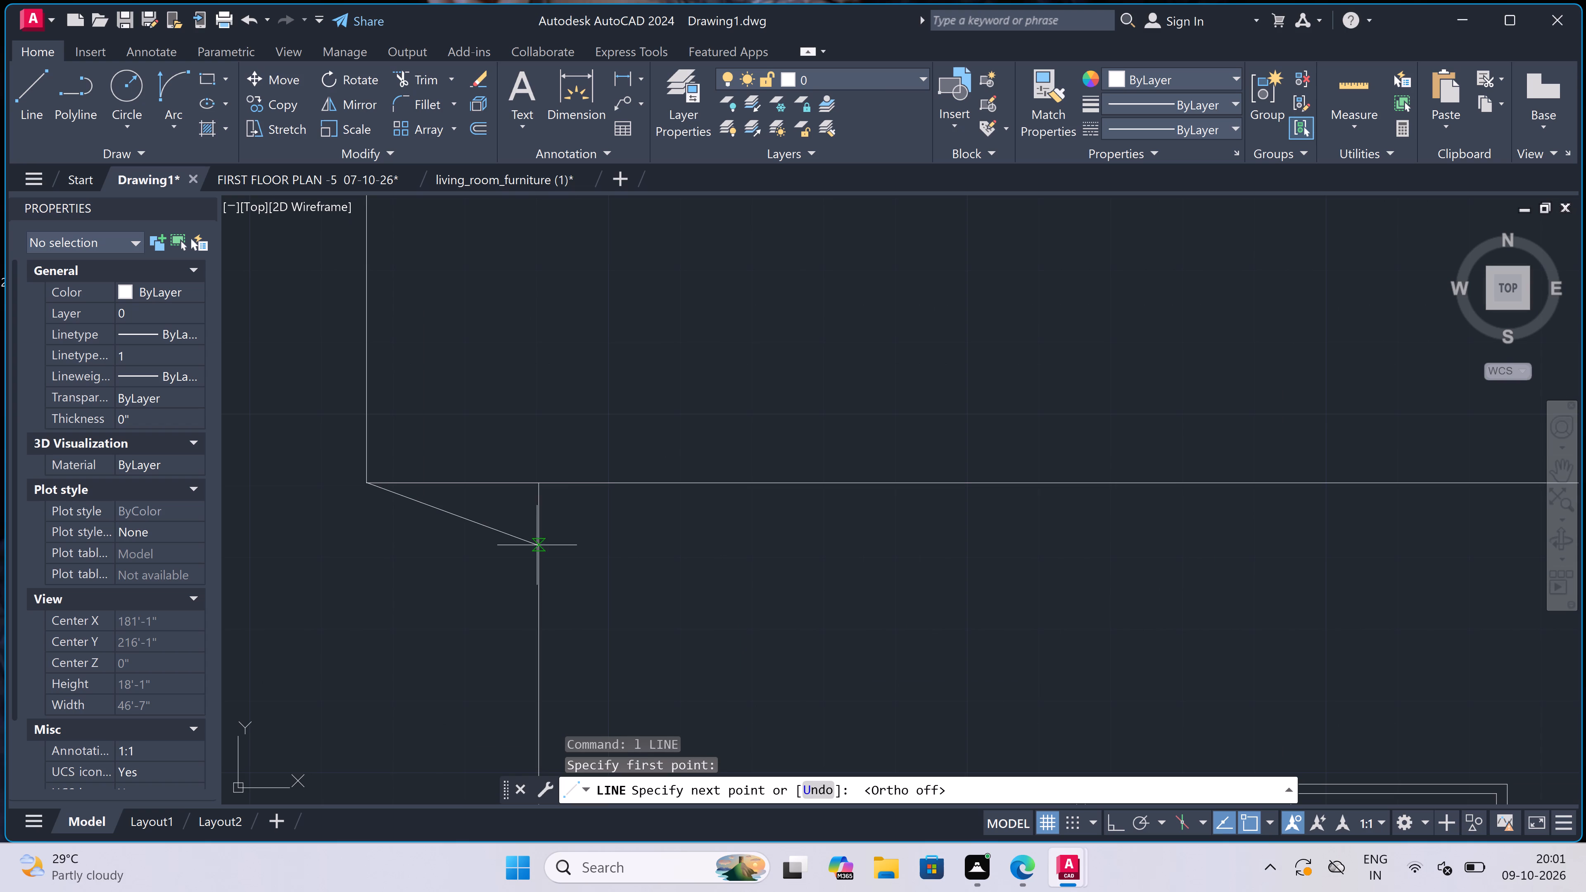
click(537, 545)
key(Escape)
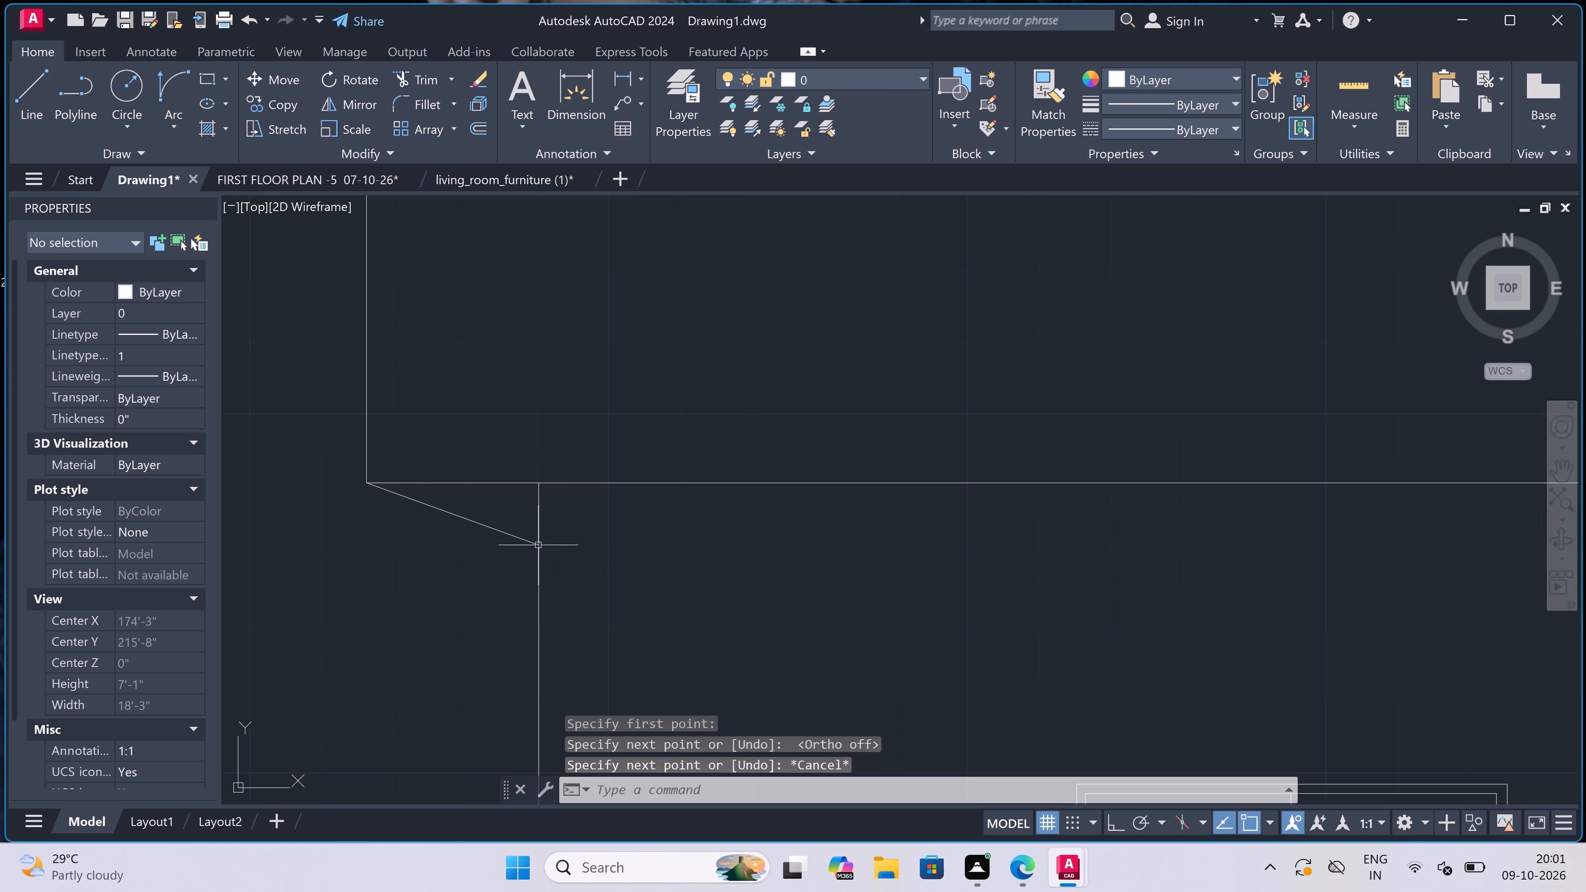
Draw a vertical line from the roof band's lower-left corner to the middle band's upper-left corner, with Ortho on.
key(space)
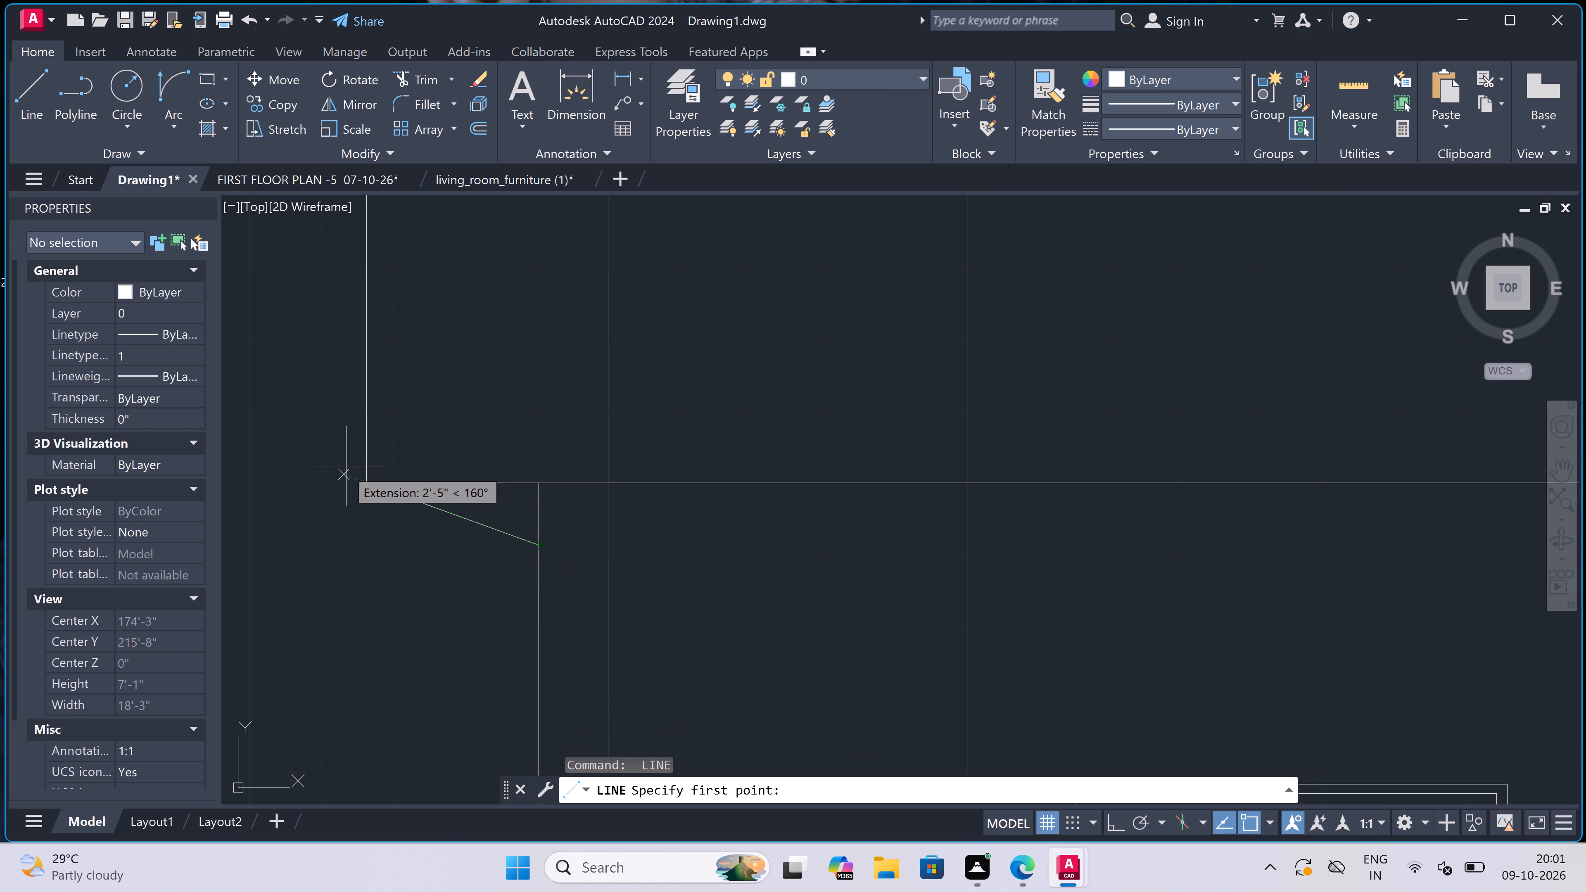
click(369, 484)
scroll(369, 484, down, 1)
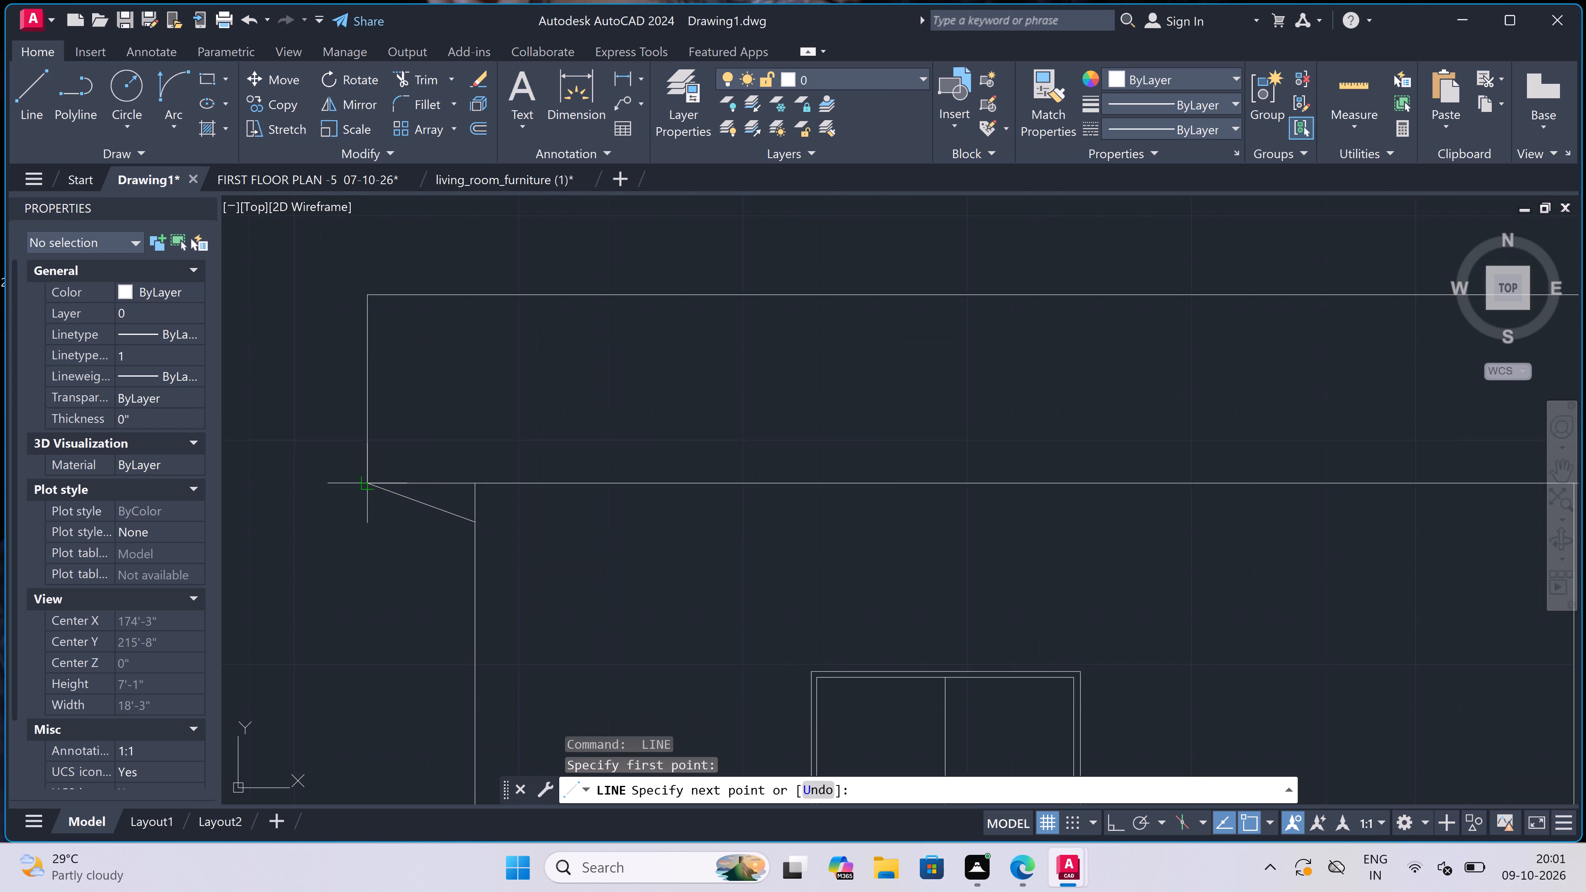
scroll(369, 484, down, 1)
key(F8)
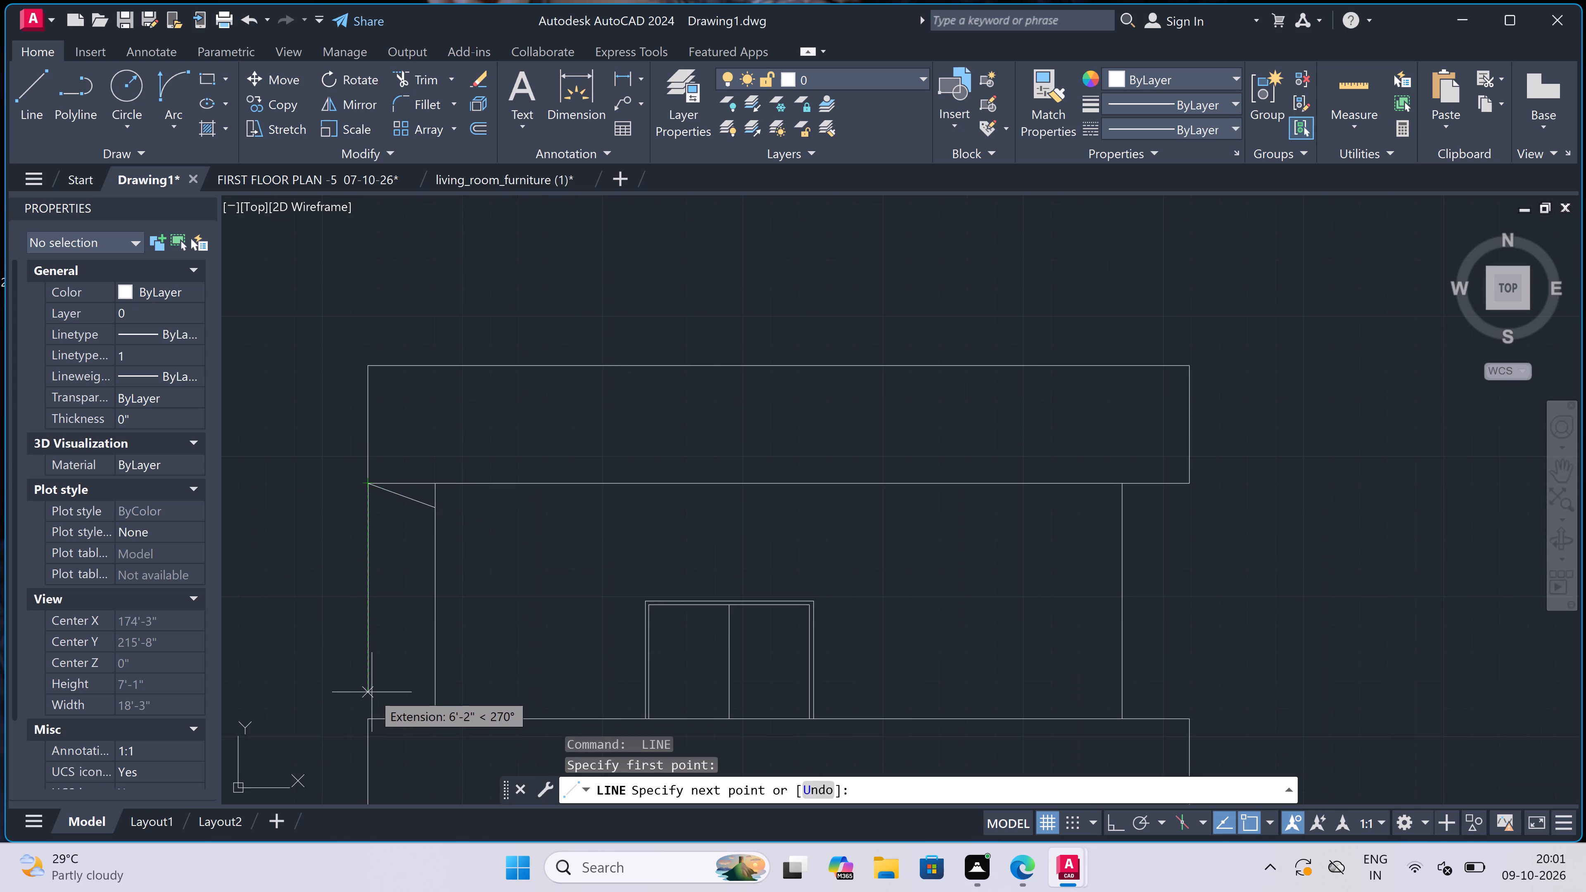
click(372, 721)
key(Escape)
Draw a second vertical line from the roof band's underside to the middle band's top, roughly midway between the outer line and left wall.
key(space)
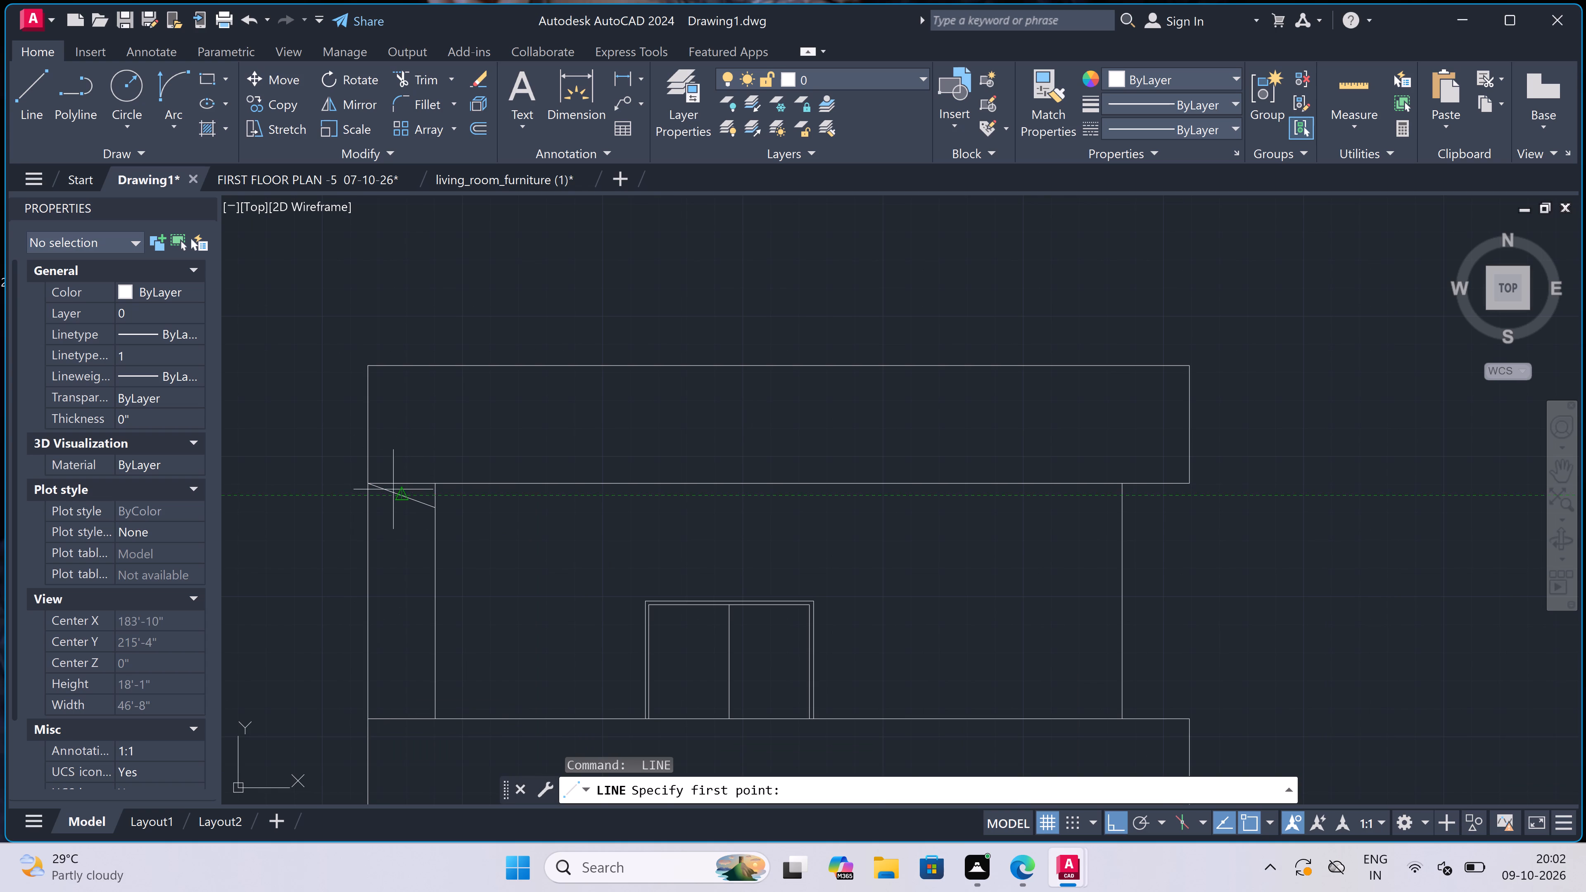
scroll(401, 486, up, 1)
click(396, 478)
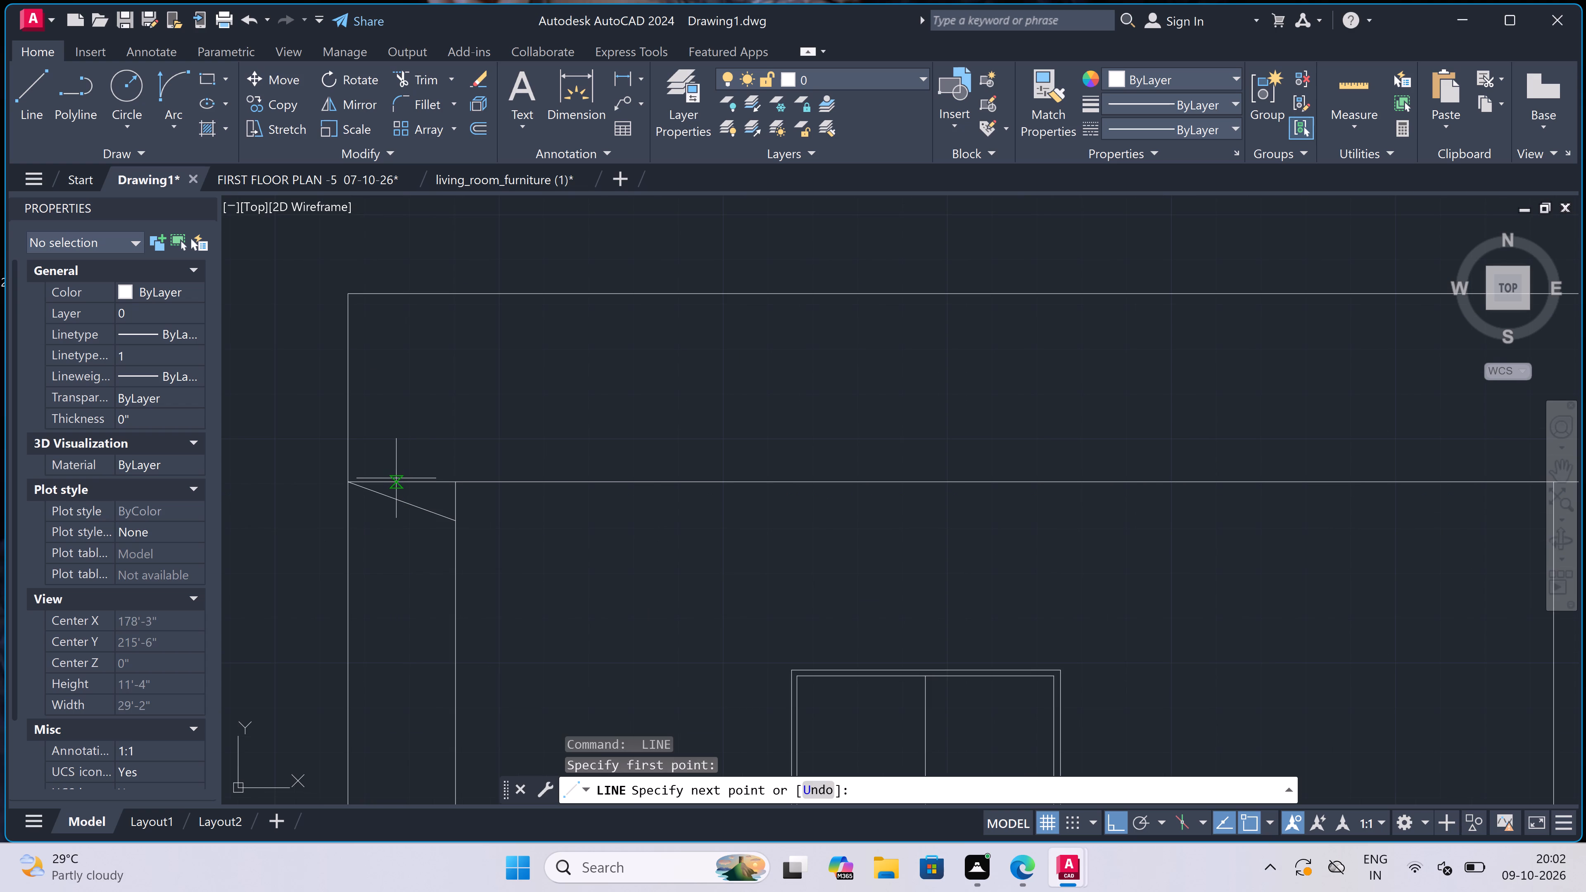
scroll(396, 478, down, 2)
scroll(389, 598, up, 1)
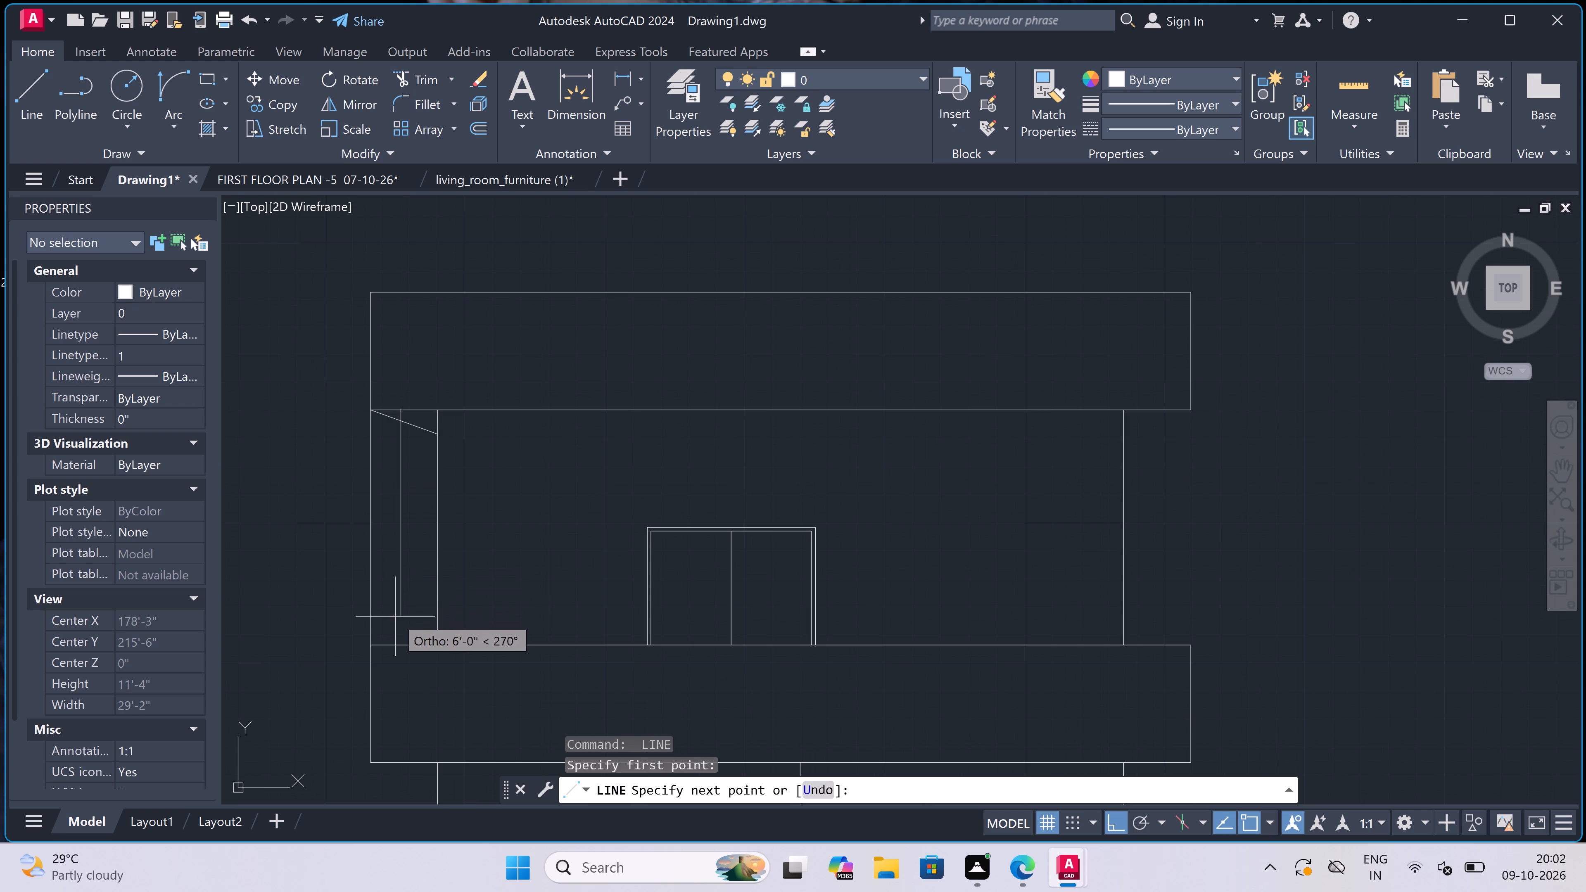
click(402, 643)
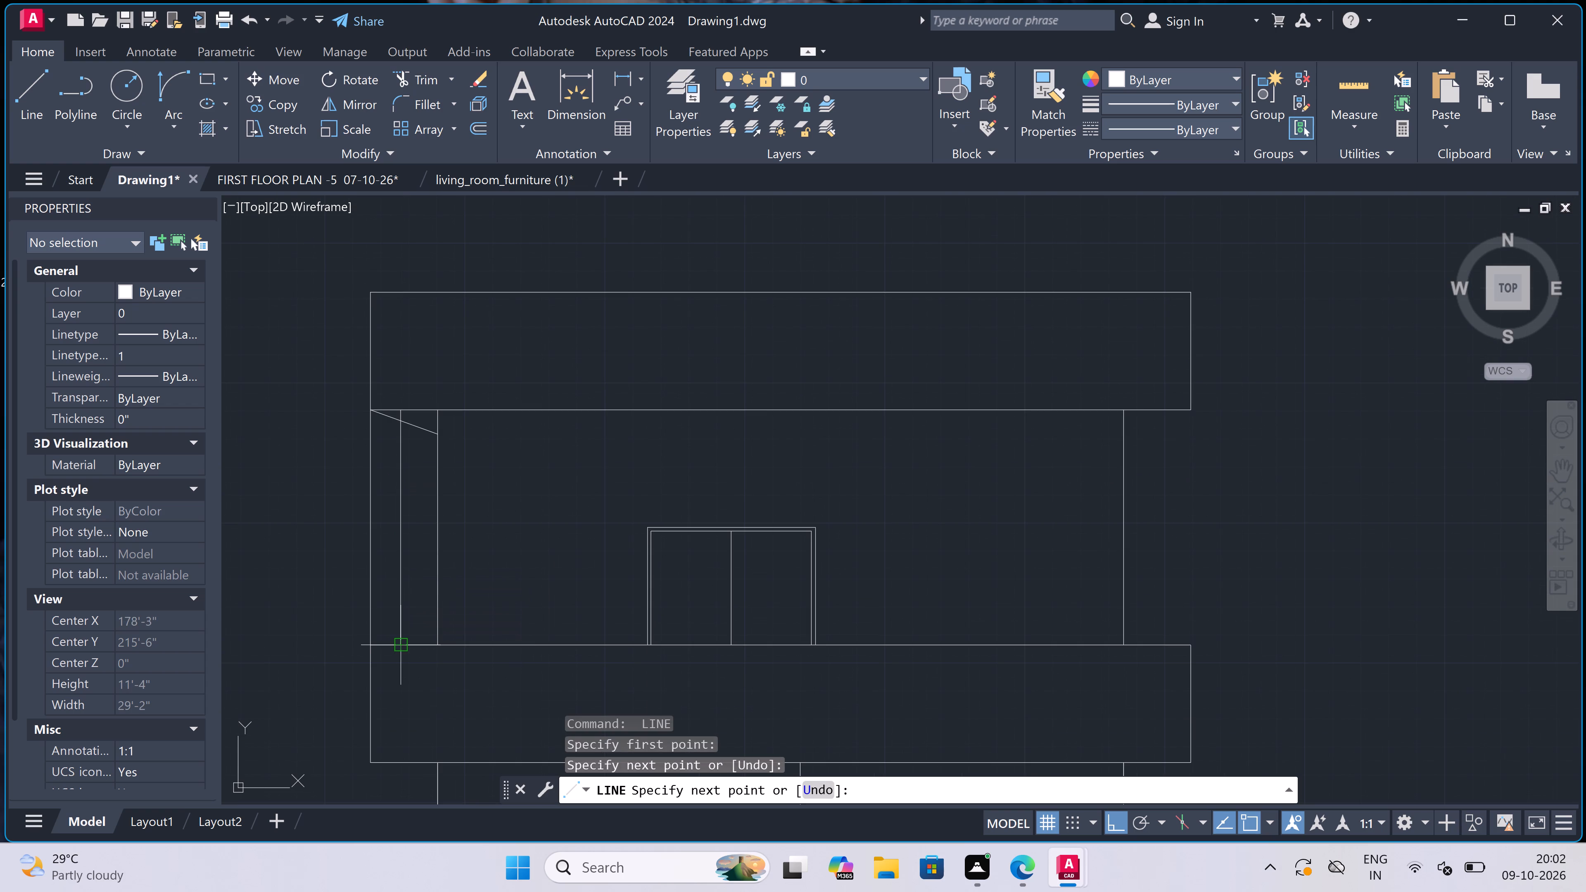
key(Escape)
Trim the sloping line and the roof band's underside between the outer left vertical and the second vertical beside it.
text(tr)
key(space)
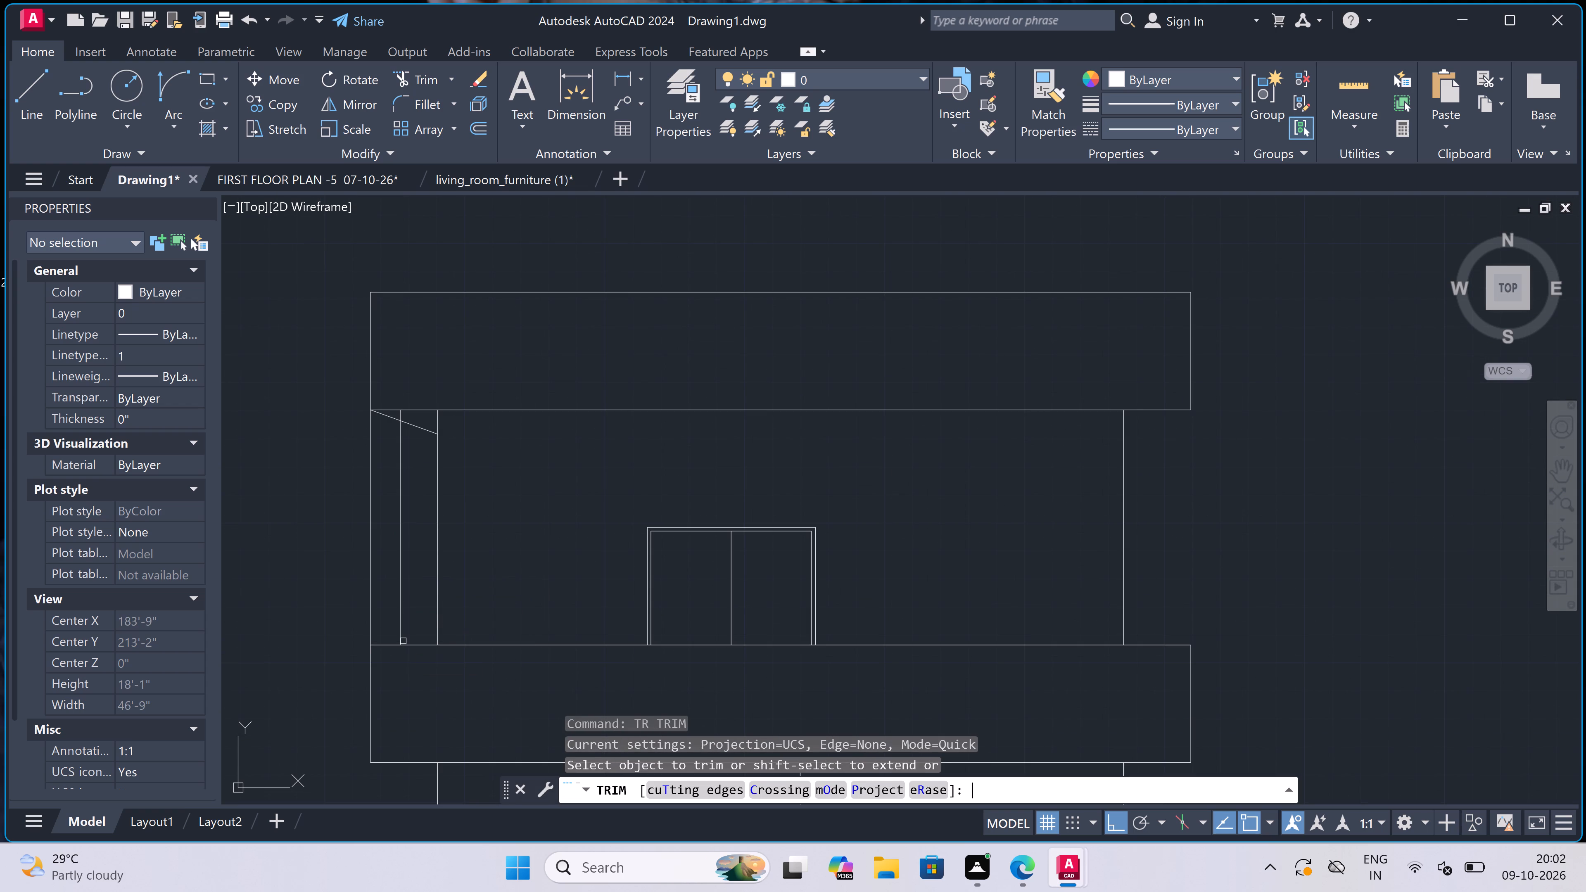
scroll(387, 588, up, 1)
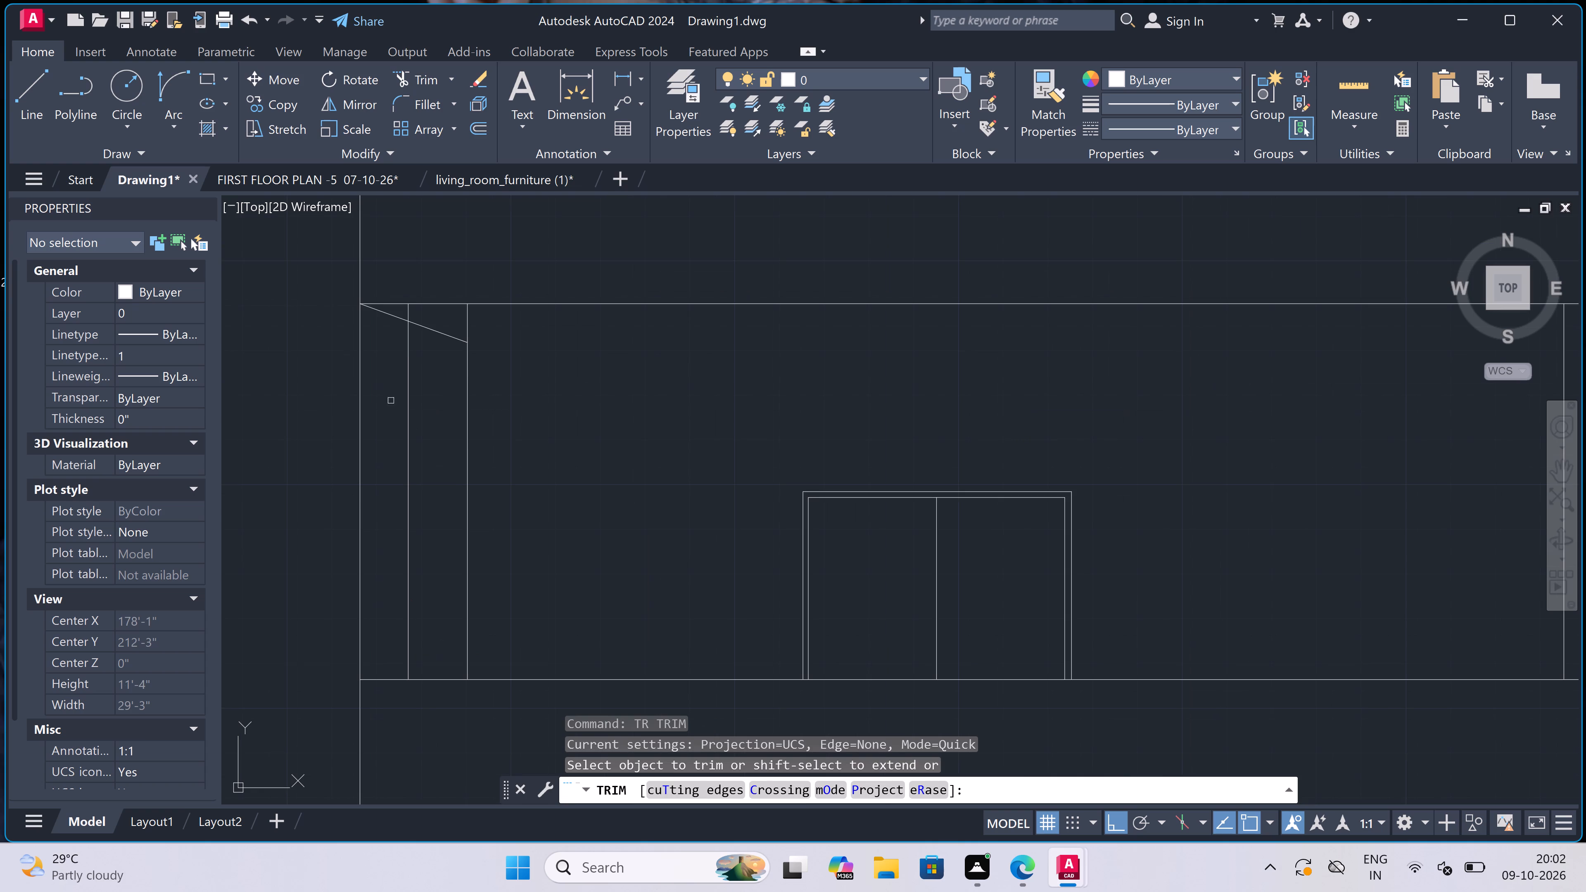
click(387, 285)
click(387, 334)
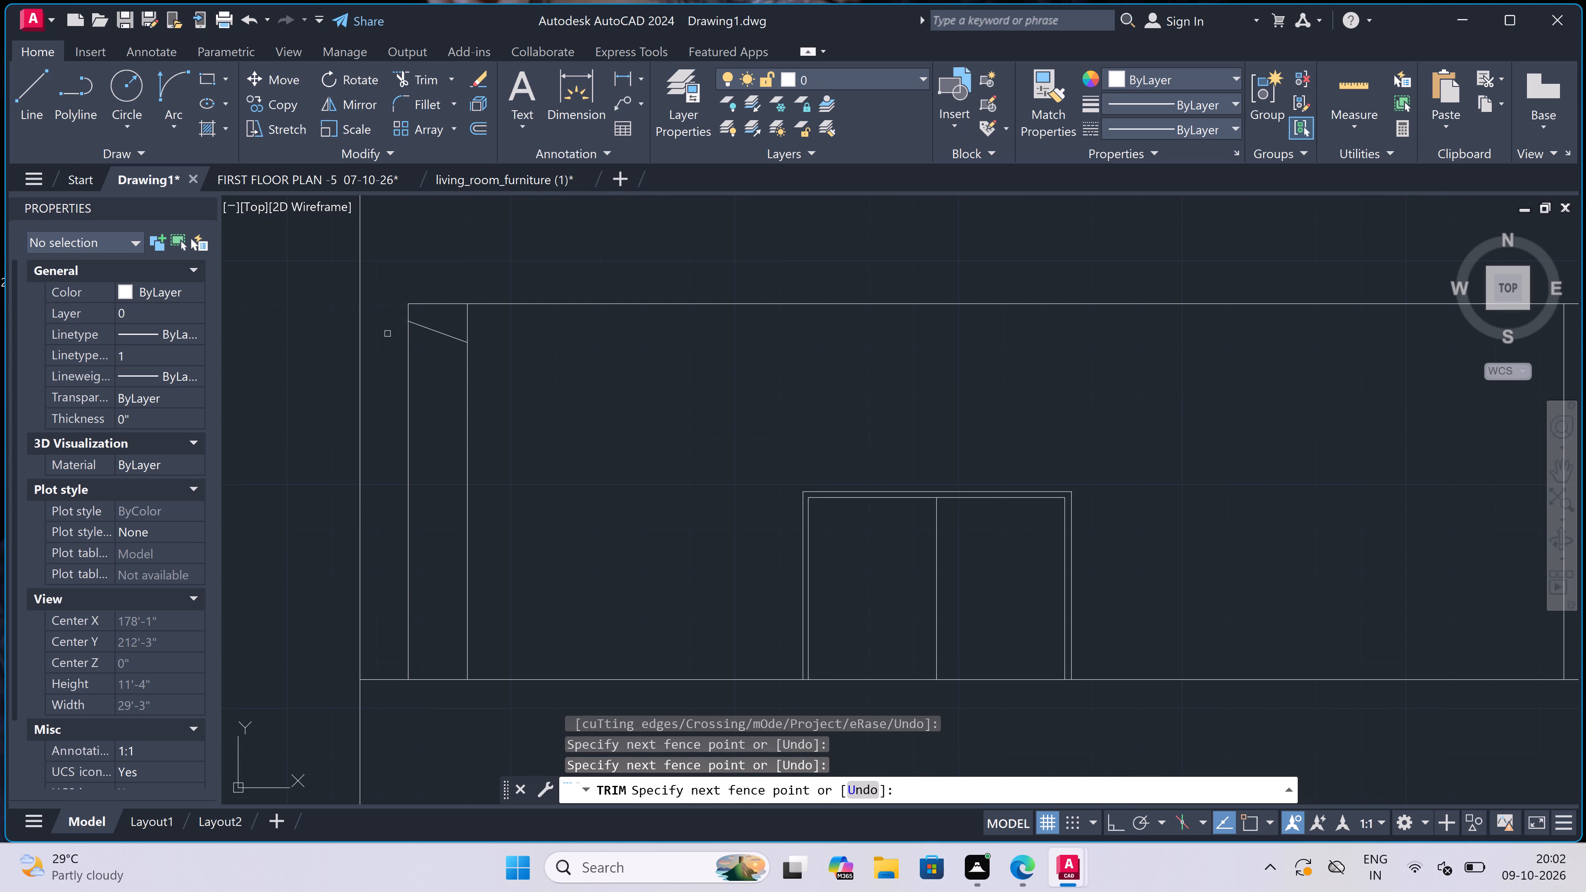
key(Escape)
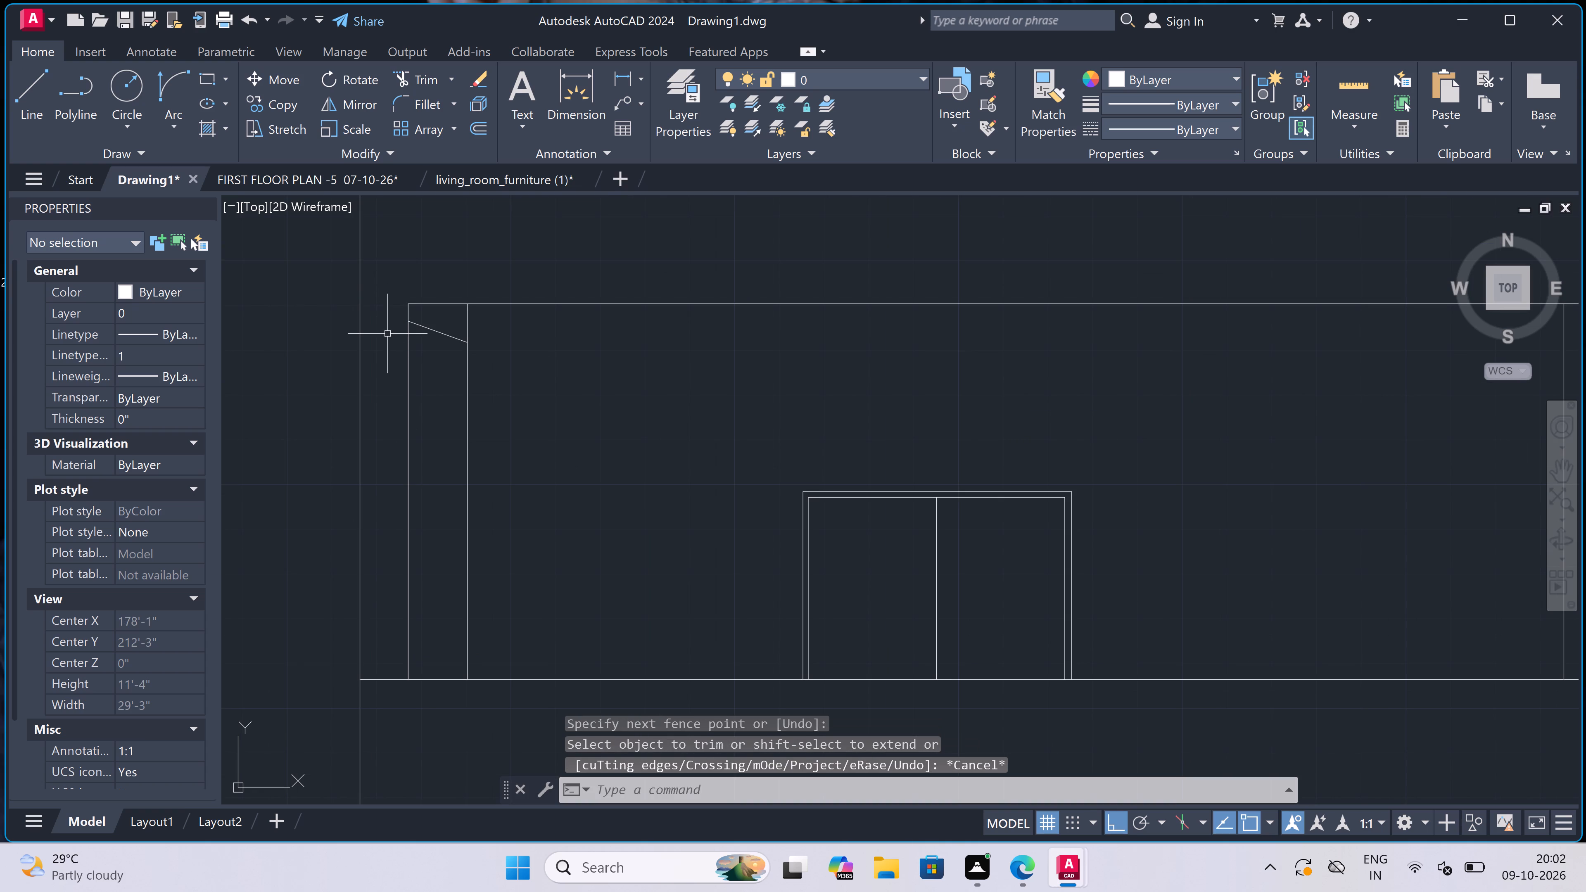
Draw a vertical line from the roof band's lower-right corner to the middle band's upper-right corner on the first elevation.
scroll(388, 334, down, 3)
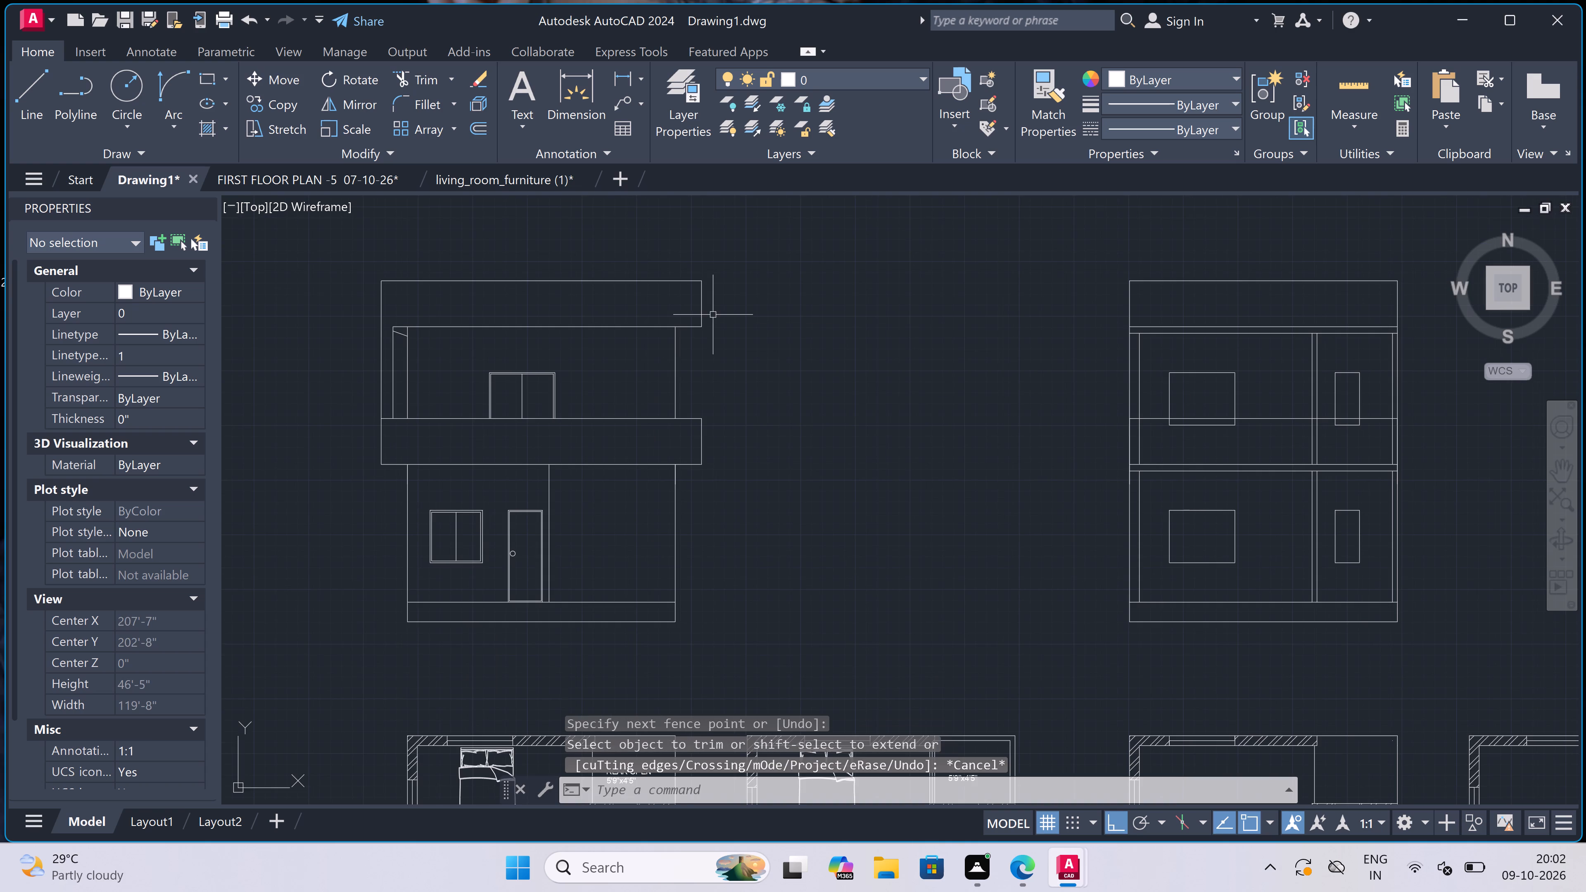
scroll(701, 306, up, 2)
text(l)
key(space)
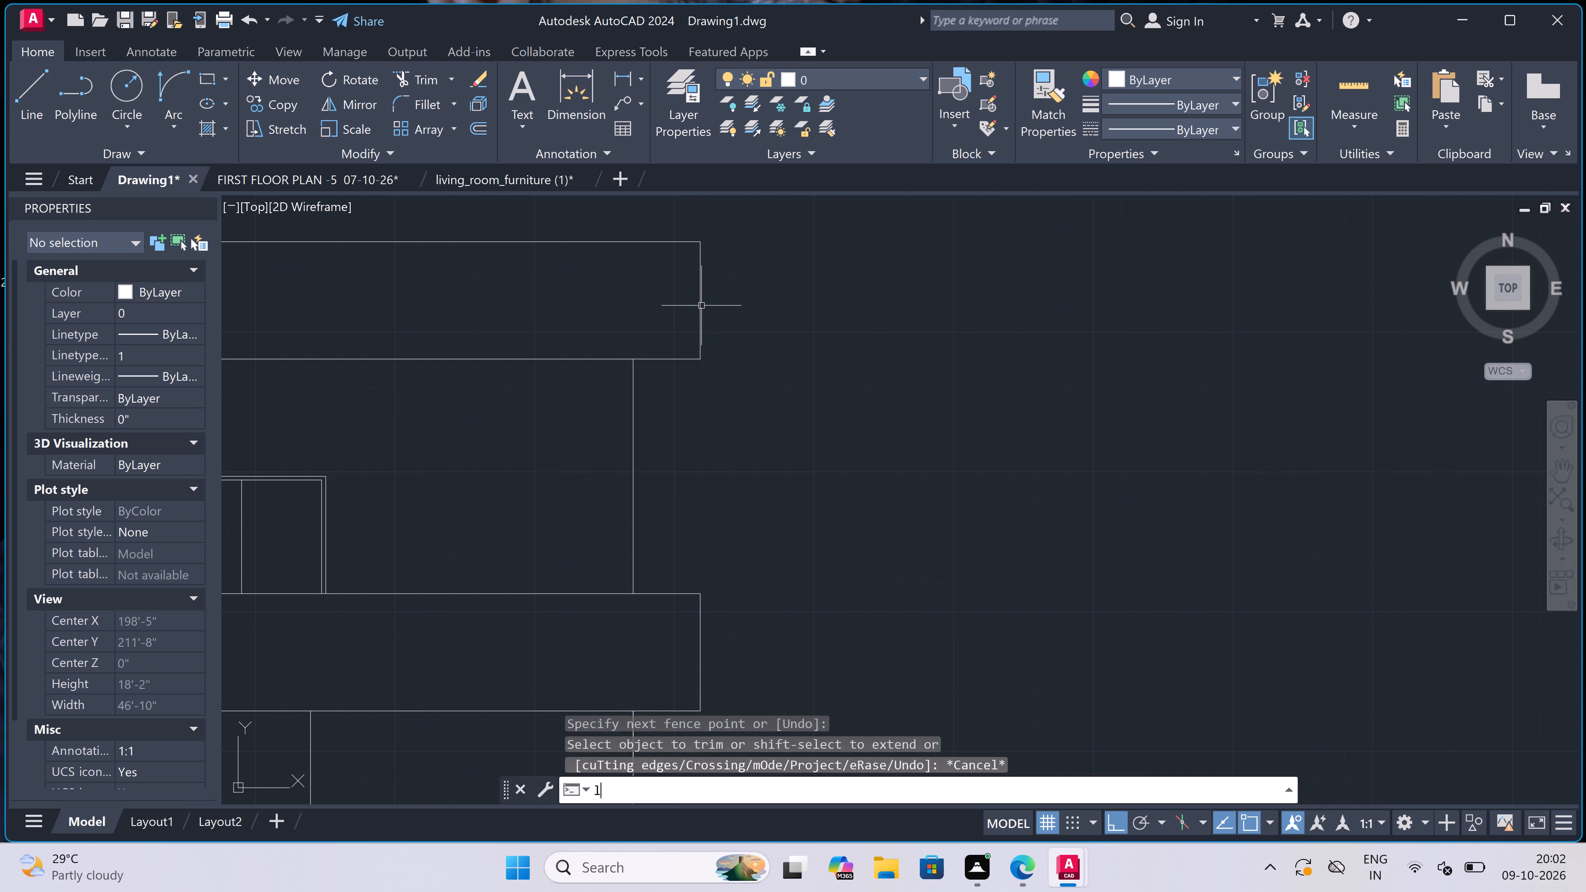
click(699, 353)
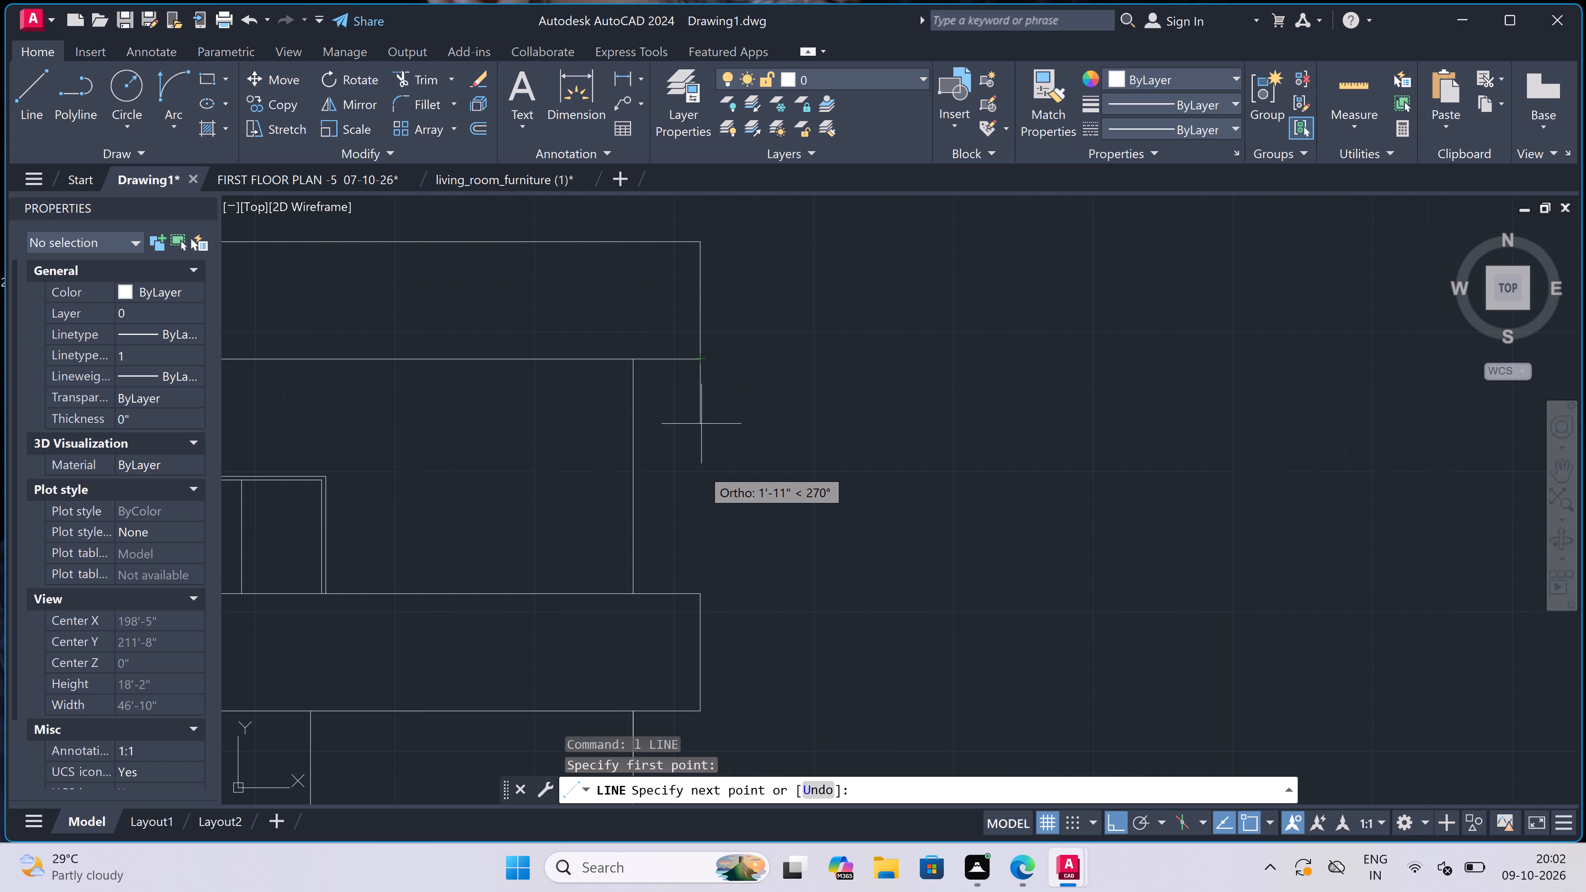
click(703, 596)
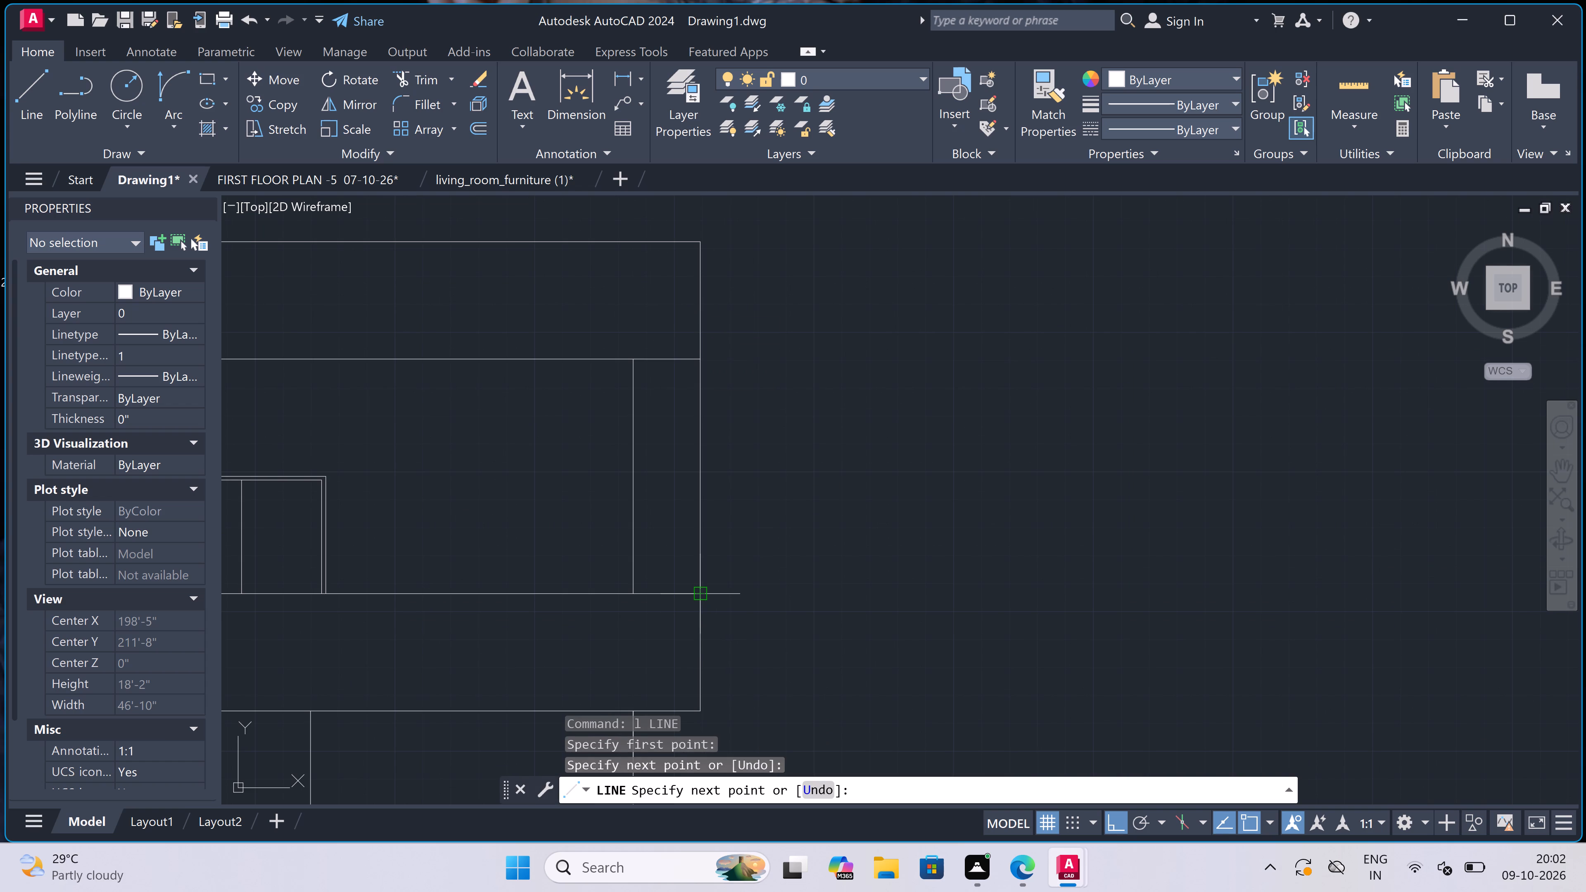
key(Escape)
Draw a second vertical line from the roof band's underside to the middle band's top, between the right wall line and outer right line.
key(space)
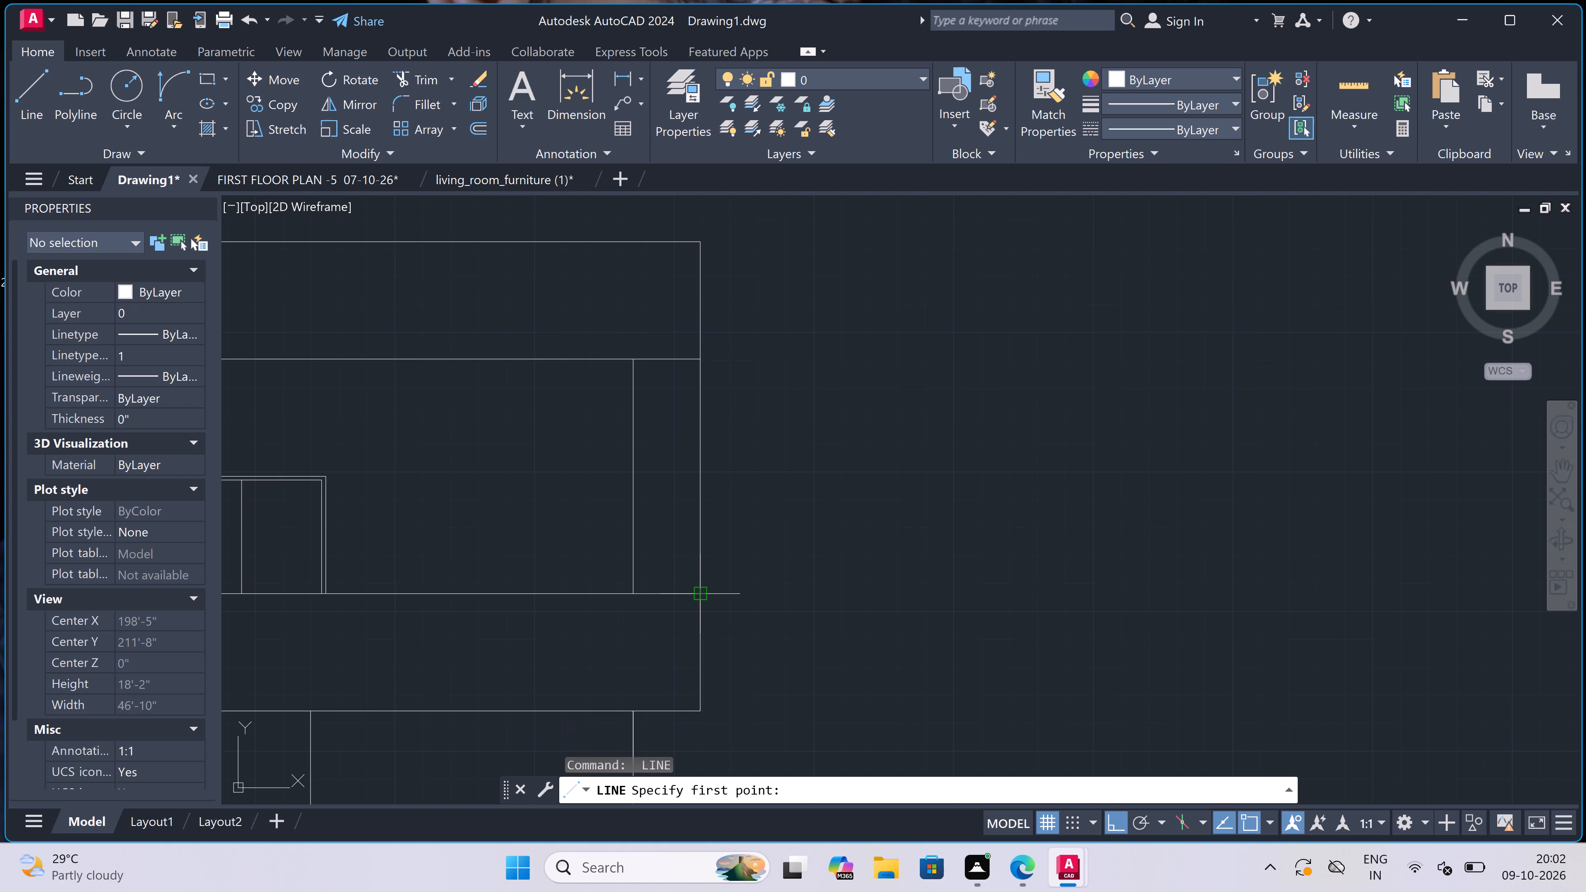
click(674, 360)
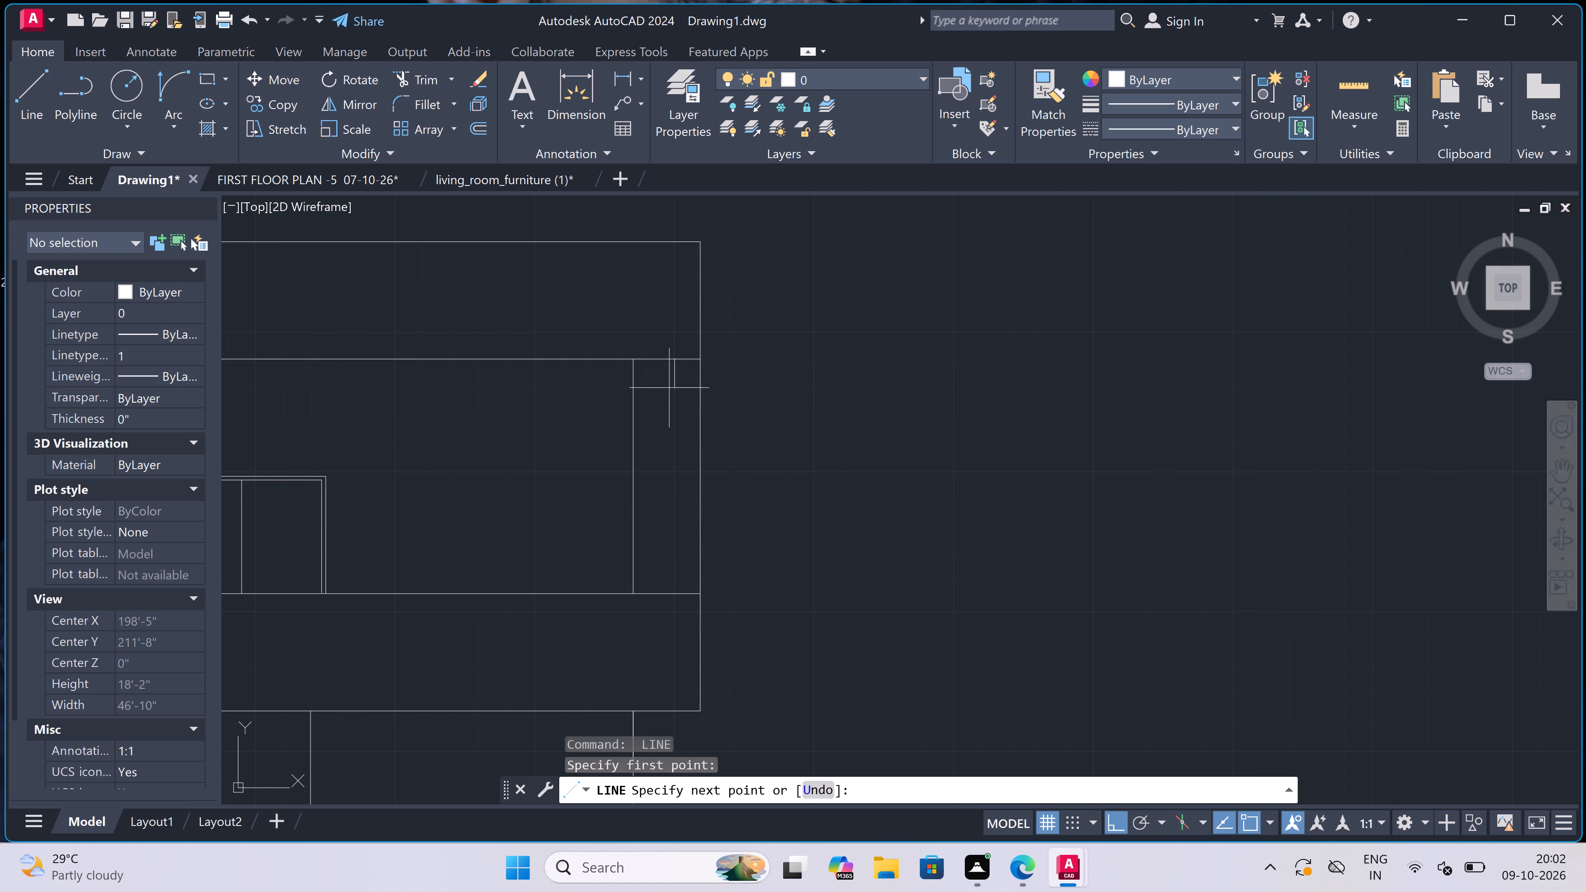
click(675, 593)
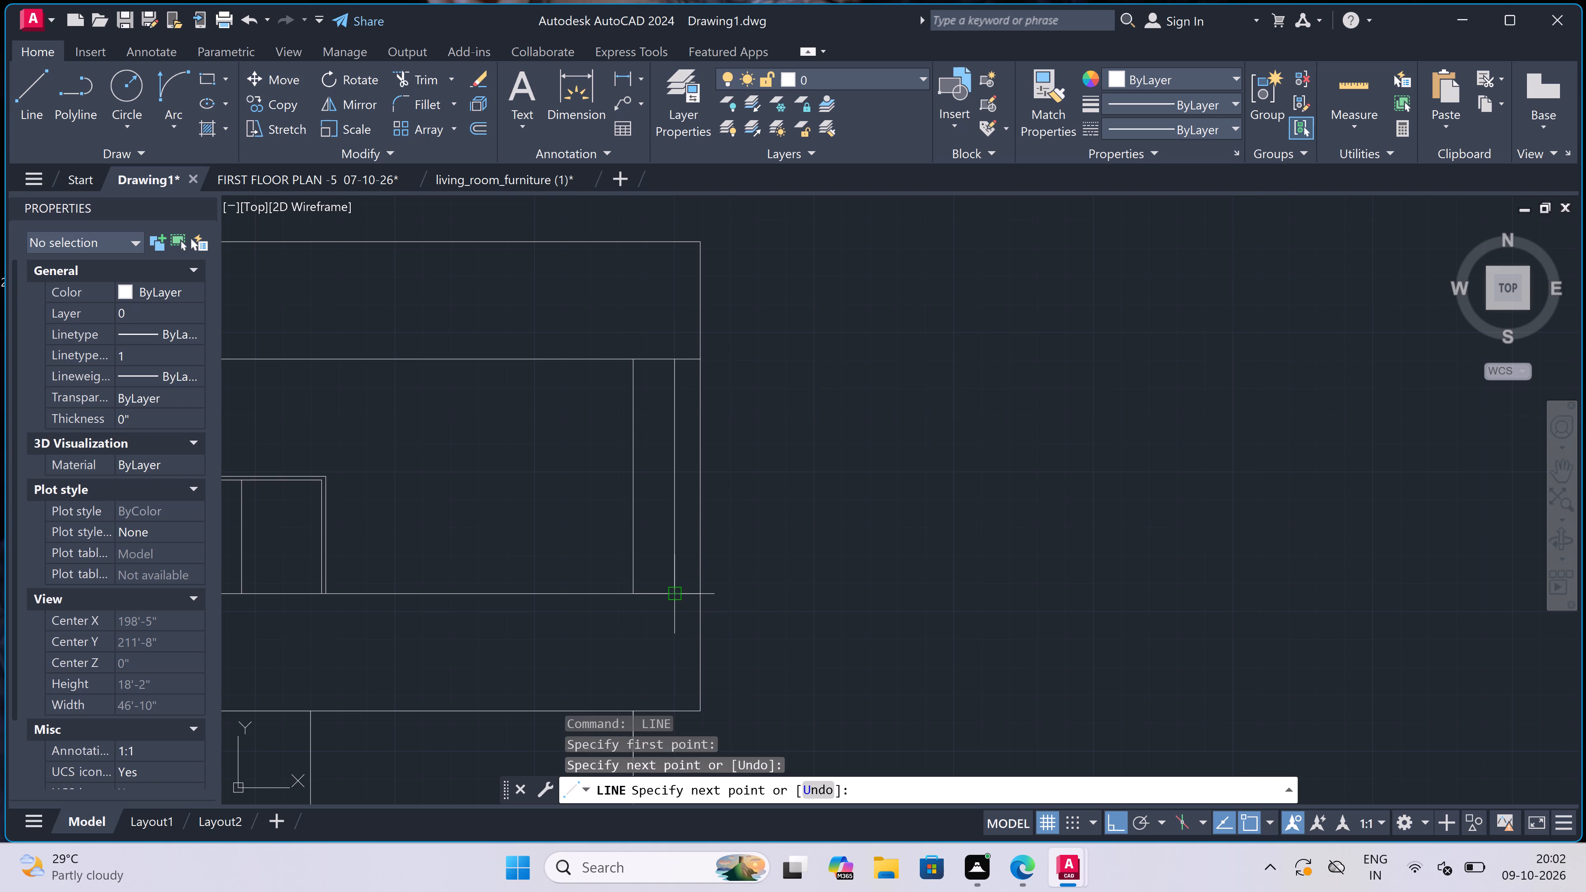
scroll(675, 593, down, 2)
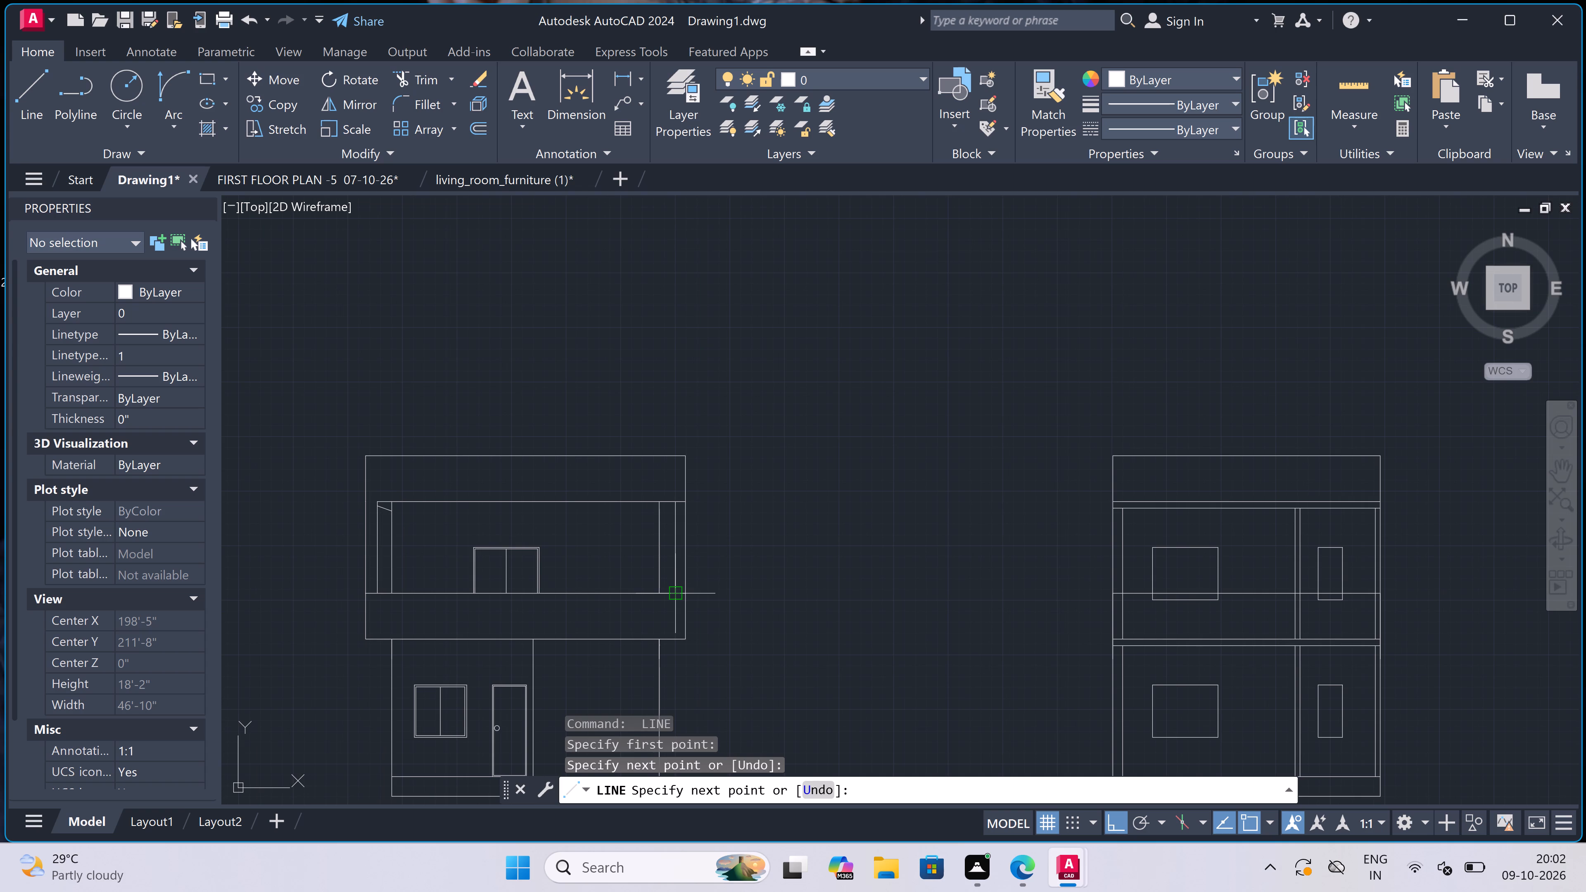
key(Escape)
Start another line for the upper-floor side column detail on the first elevation.
text(l)
key(space)
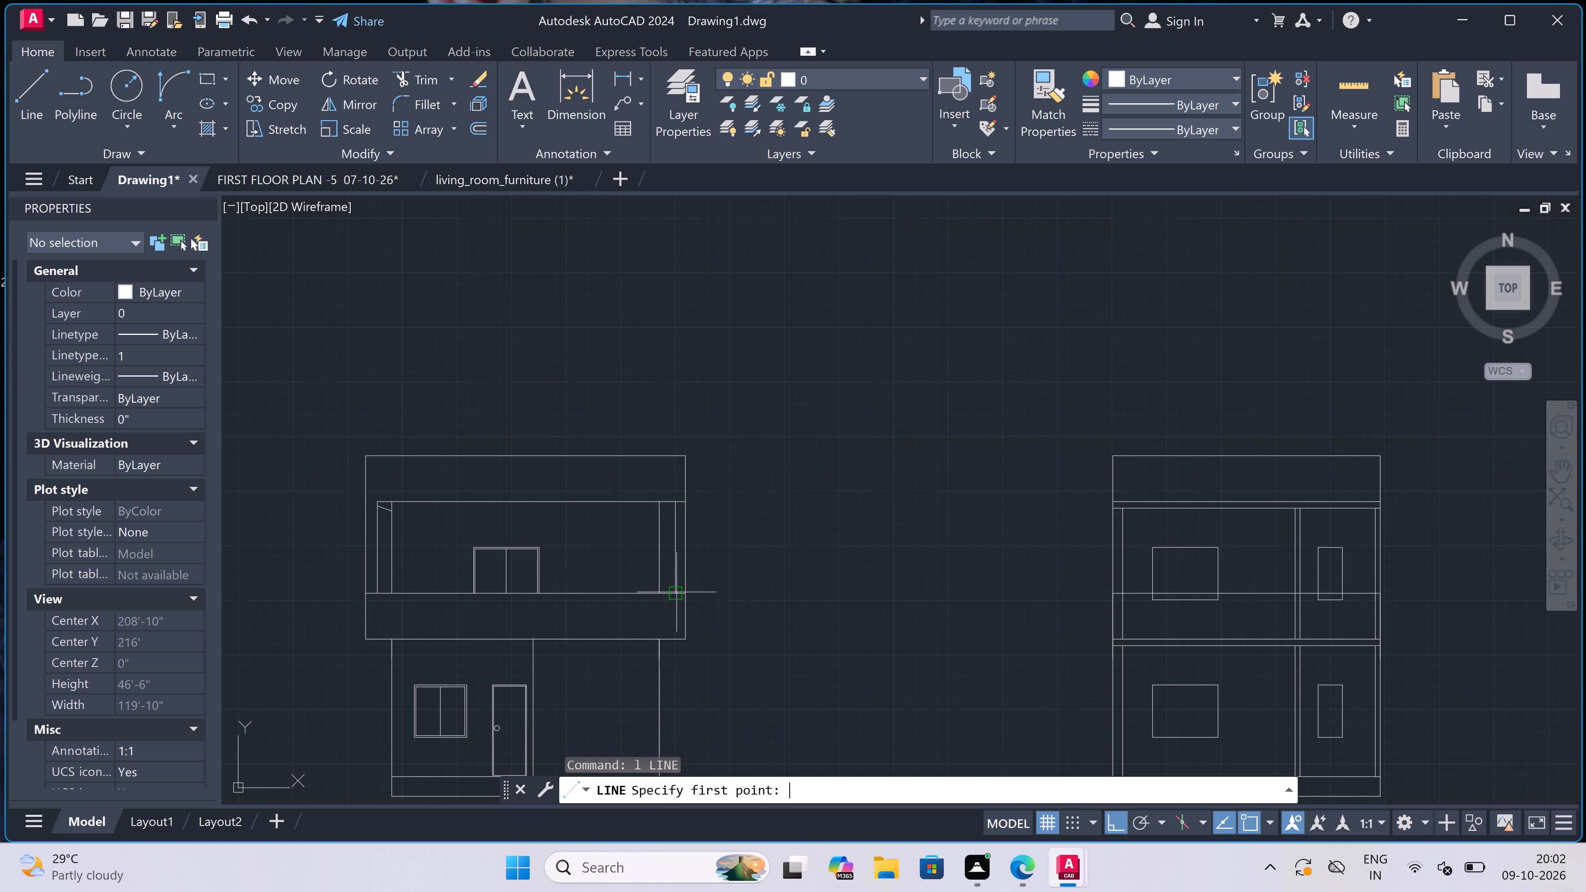
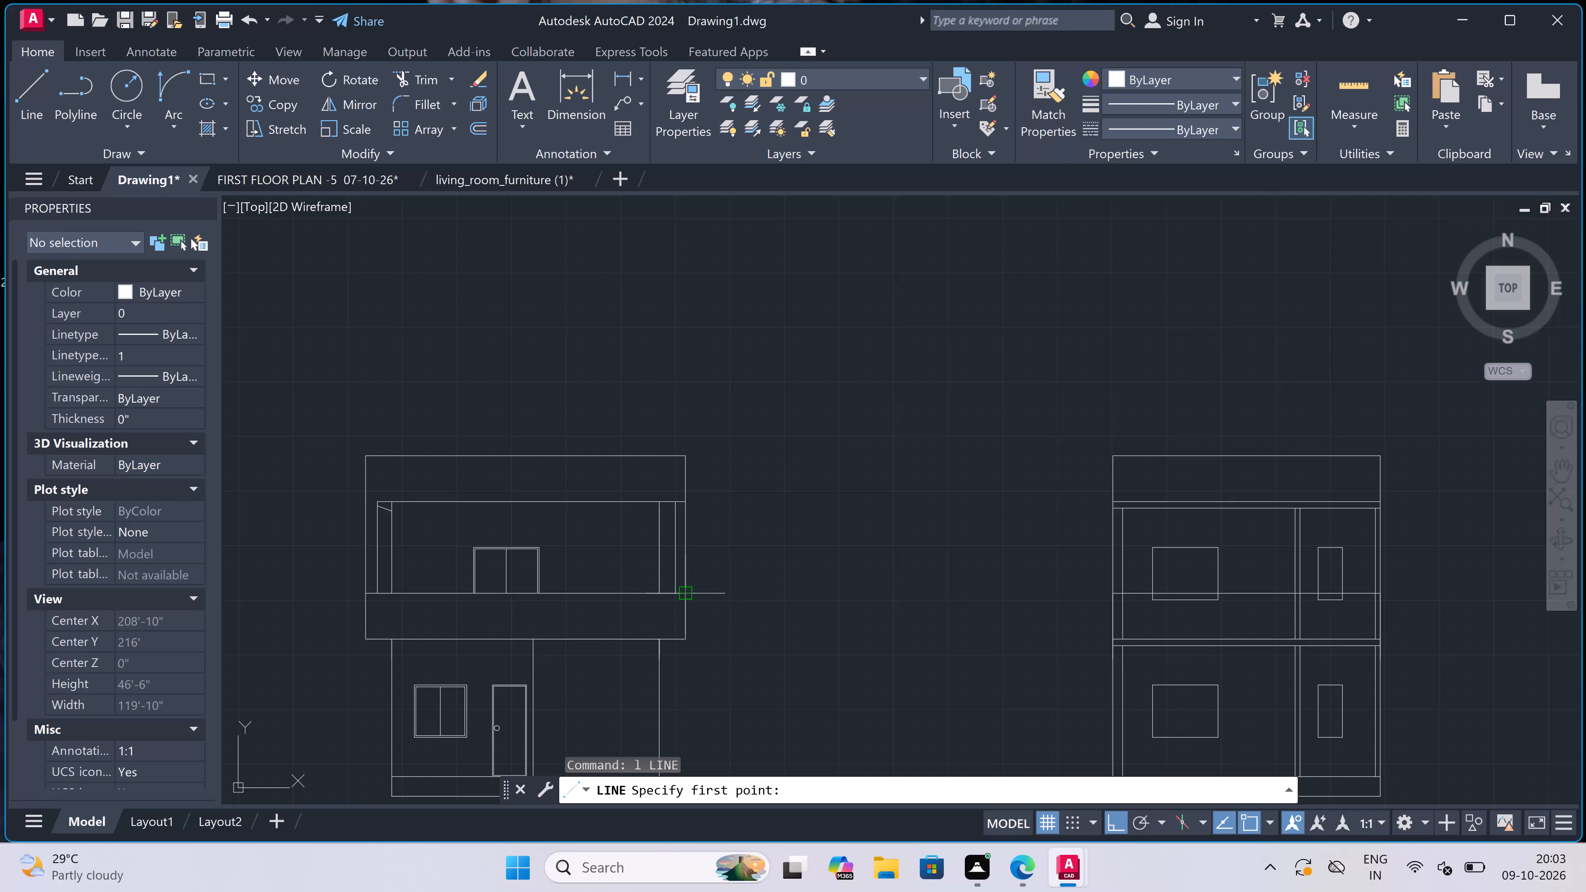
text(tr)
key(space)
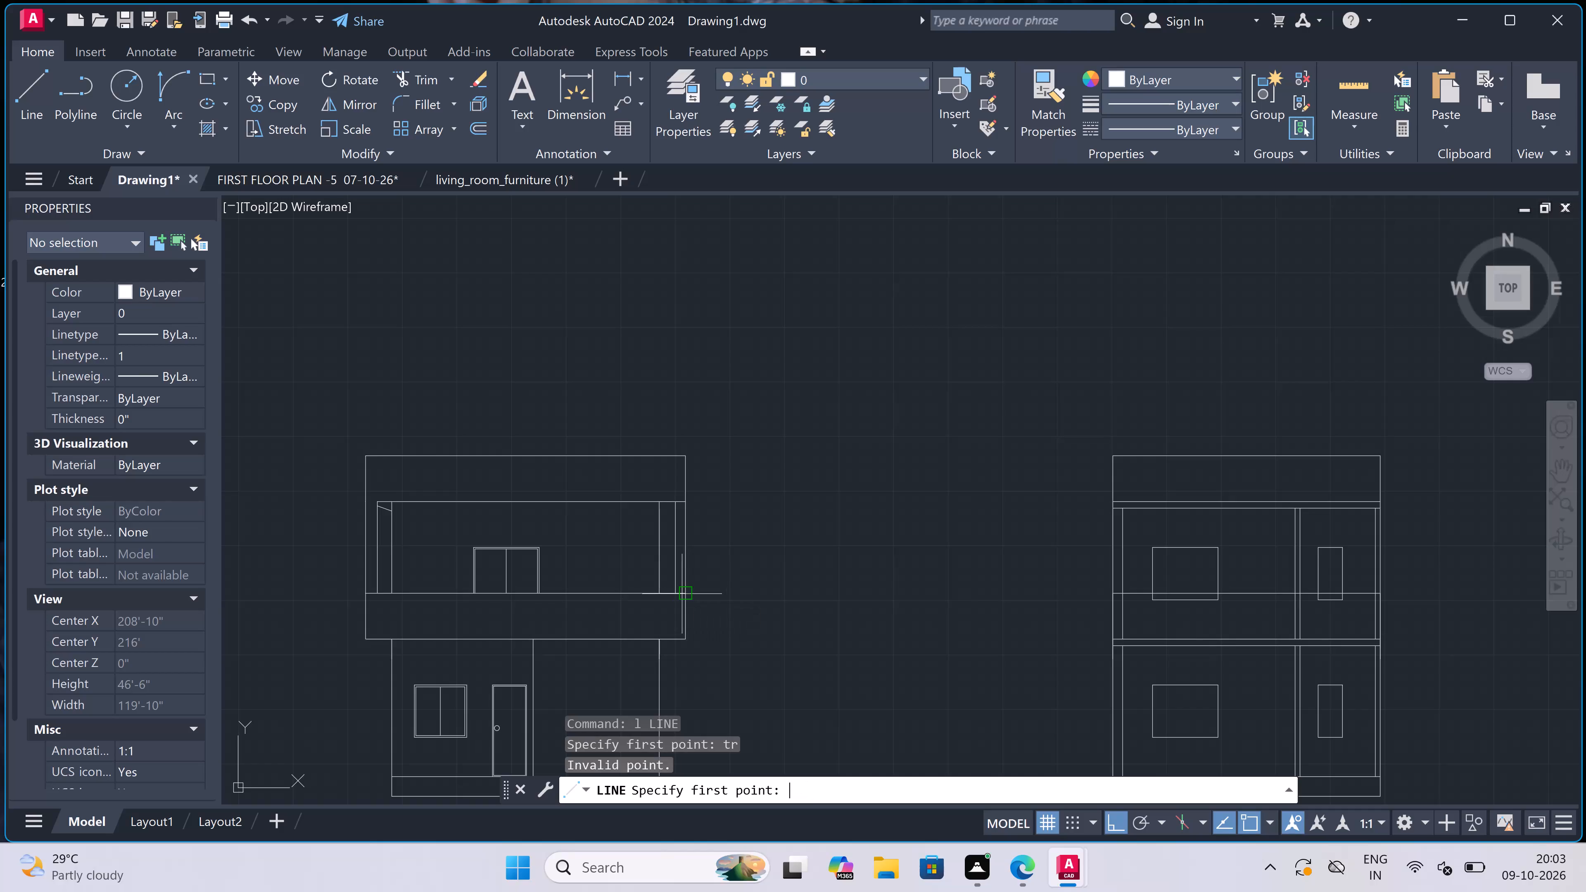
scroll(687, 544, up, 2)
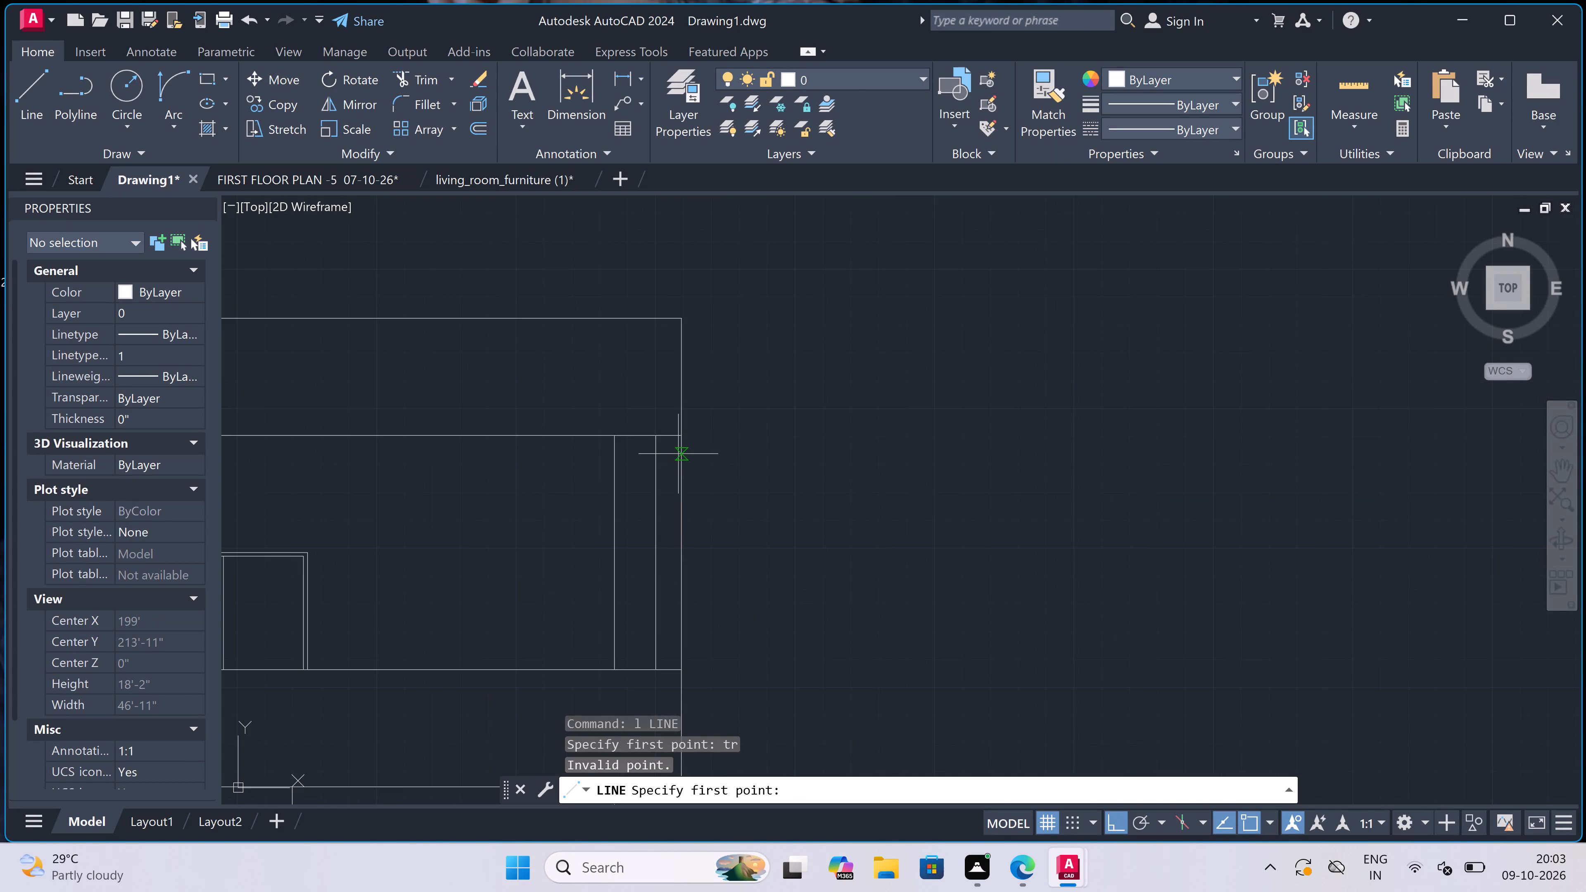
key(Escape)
Draw a short sloping line from the roof band's lower-right corner down to the right wall line on the first elevation's upper floor.
text(l)
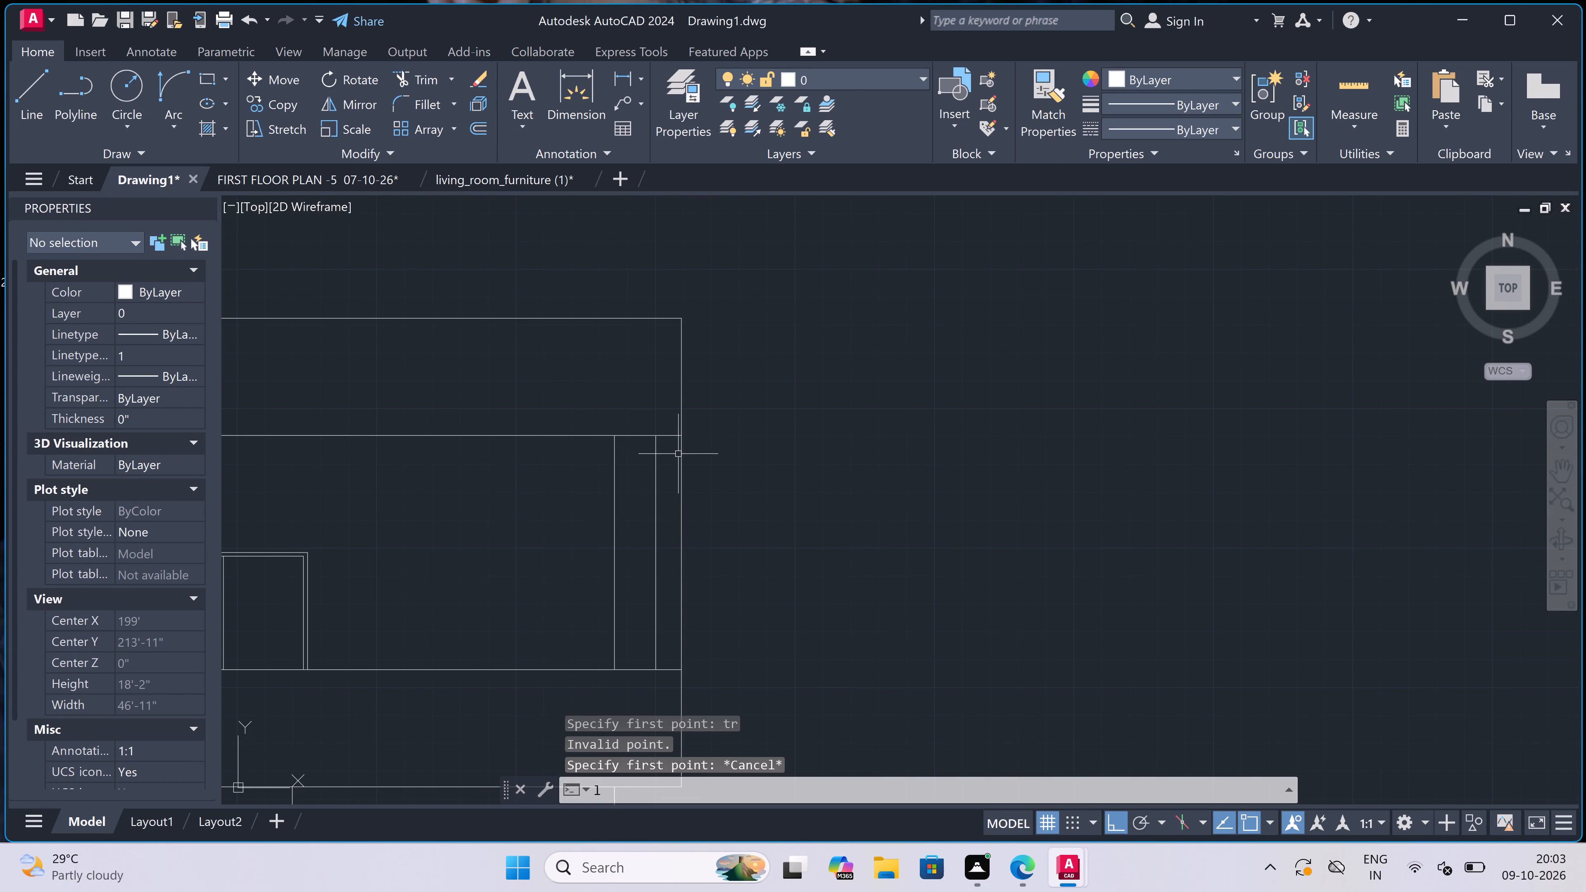
key(space)
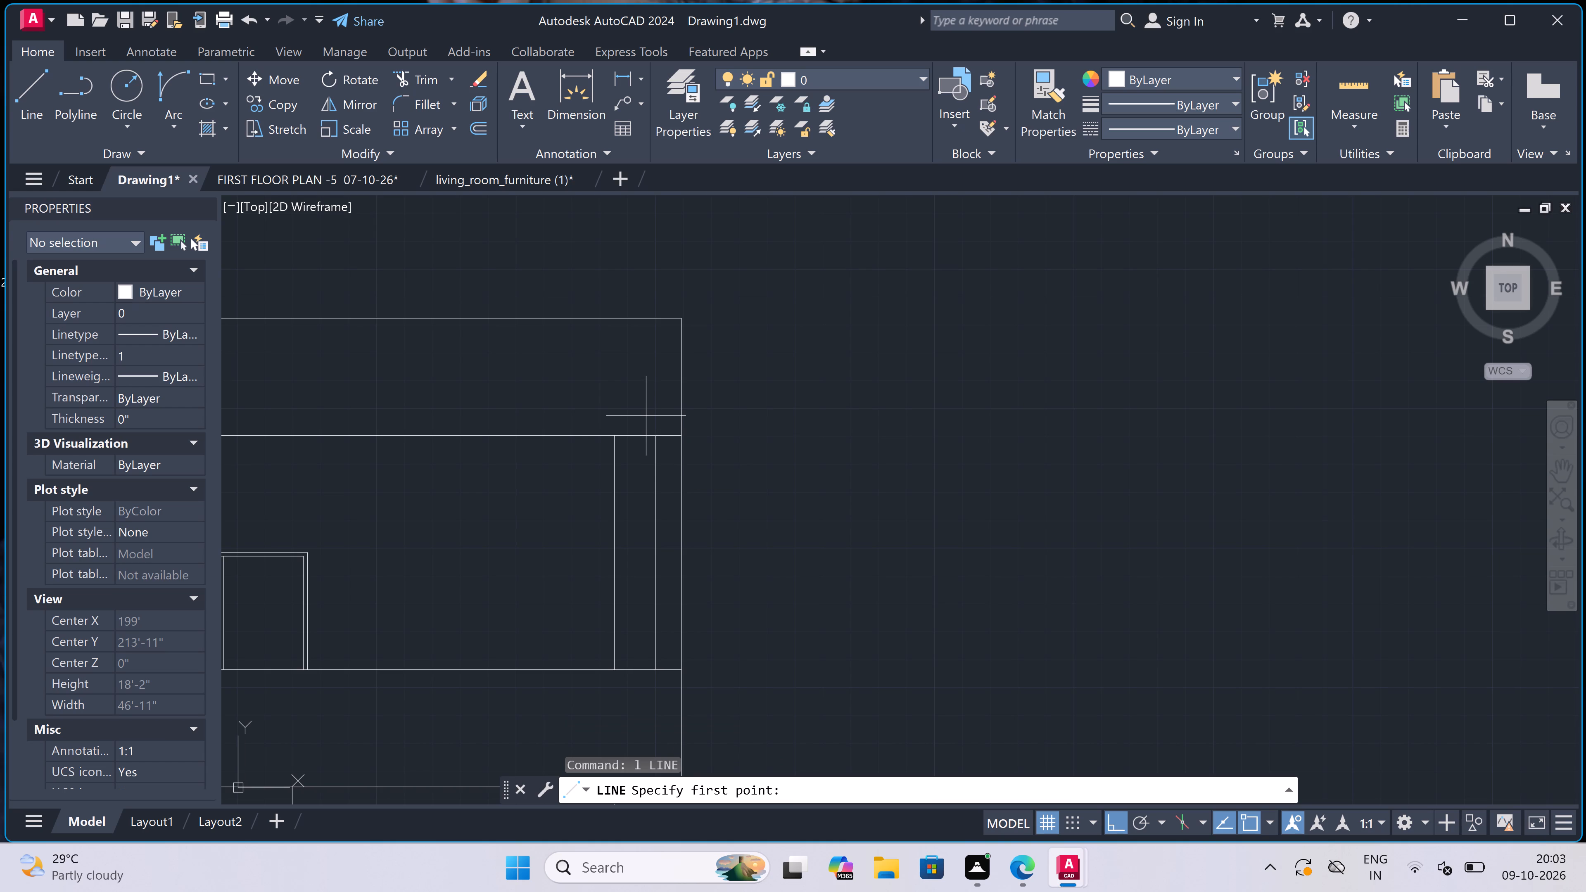
scroll(633, 415, up, 2)
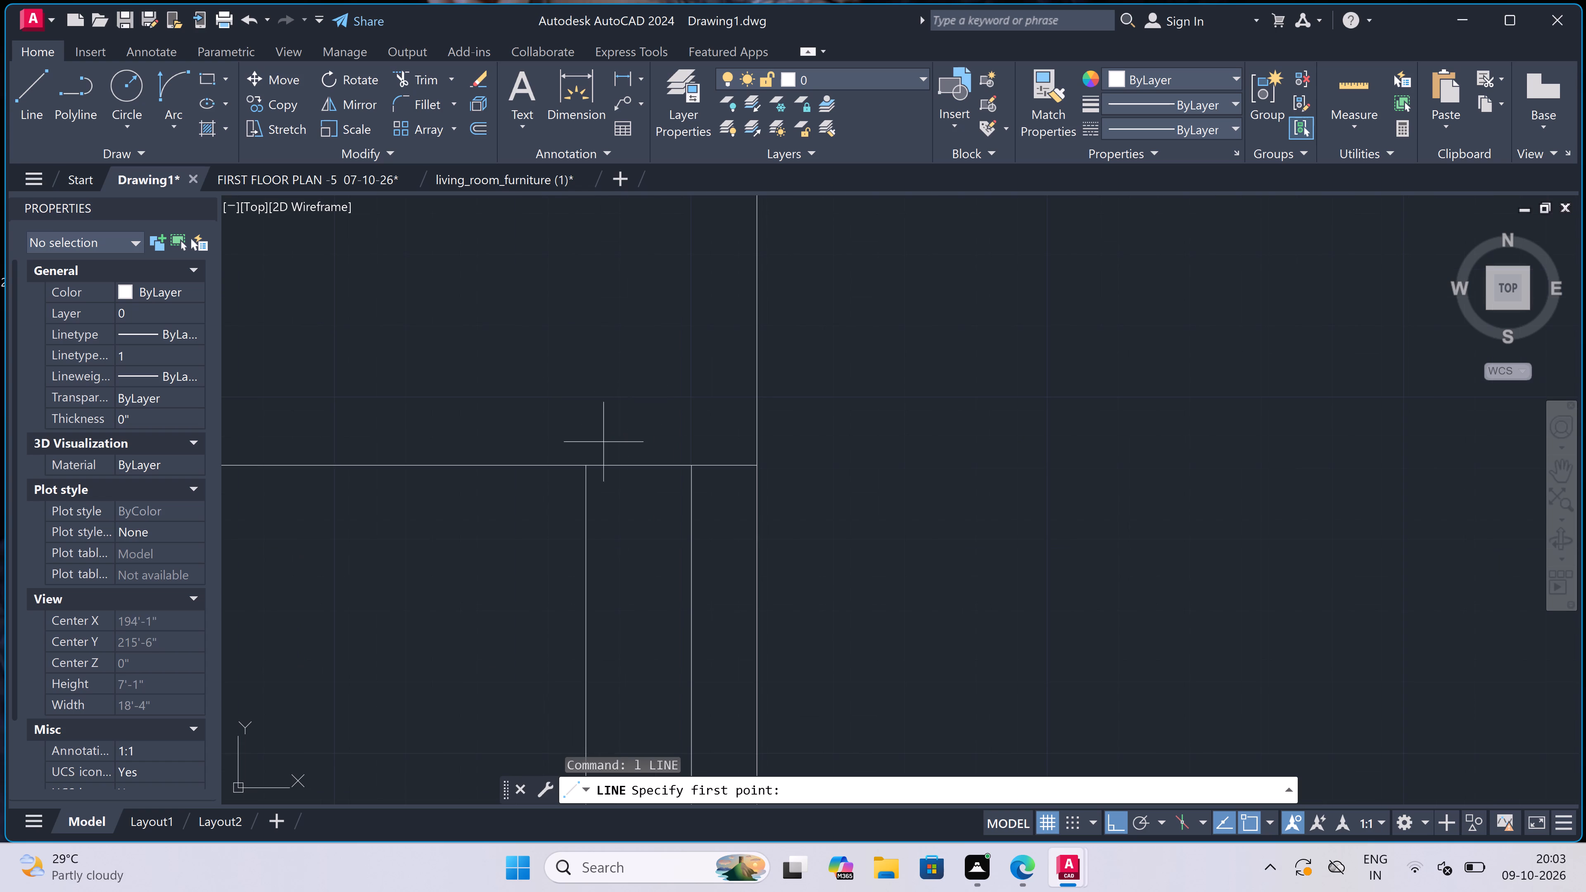
scroll(582, 470, down, 4)
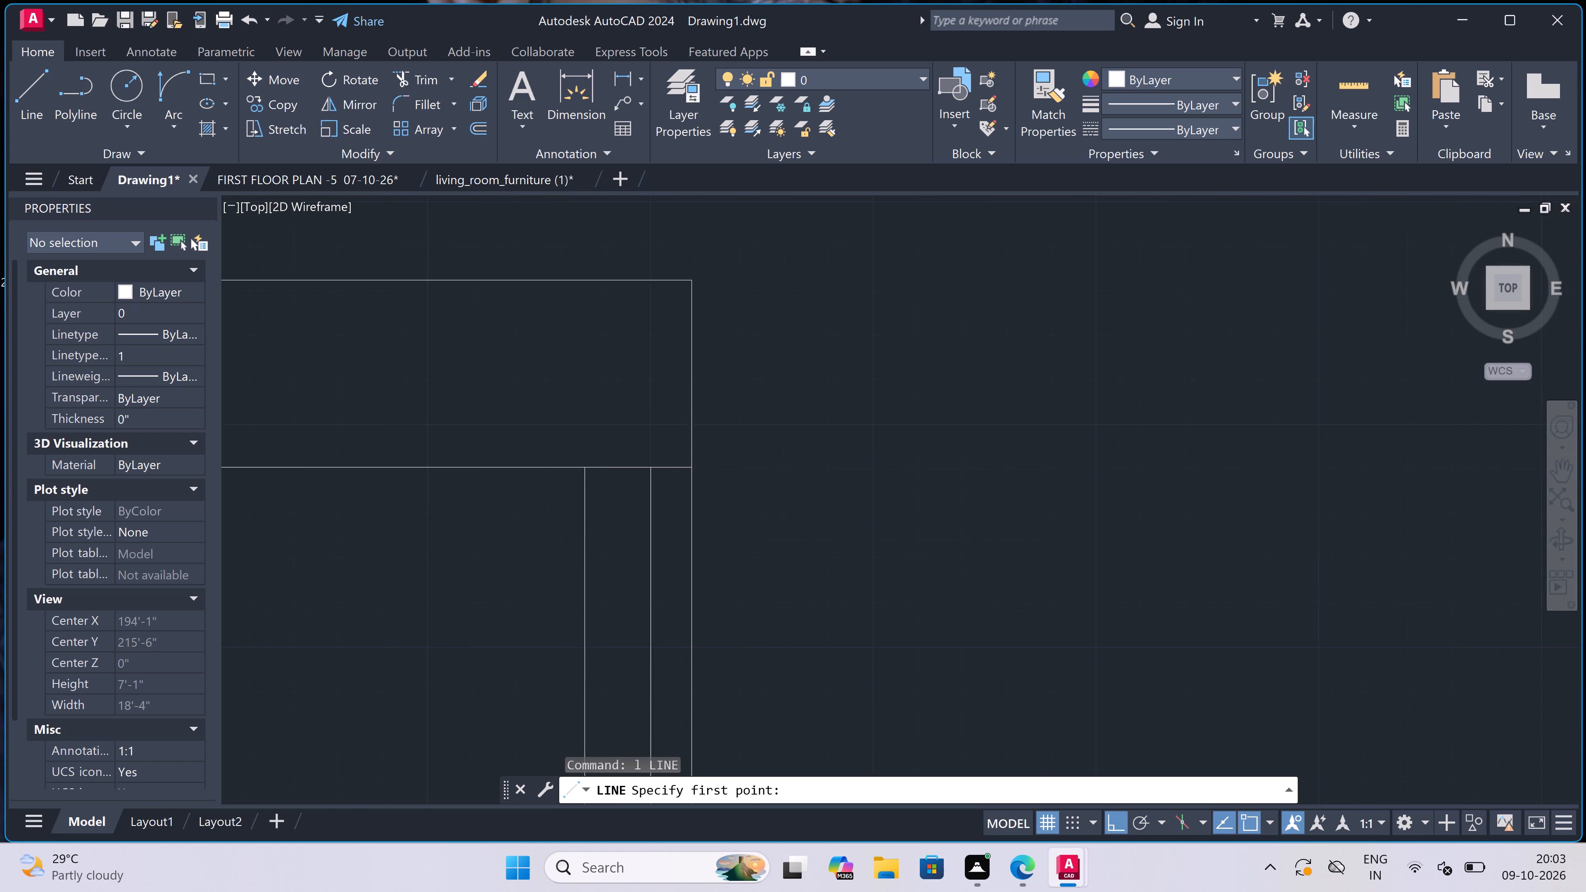
scroll(582, 470, up, 3)
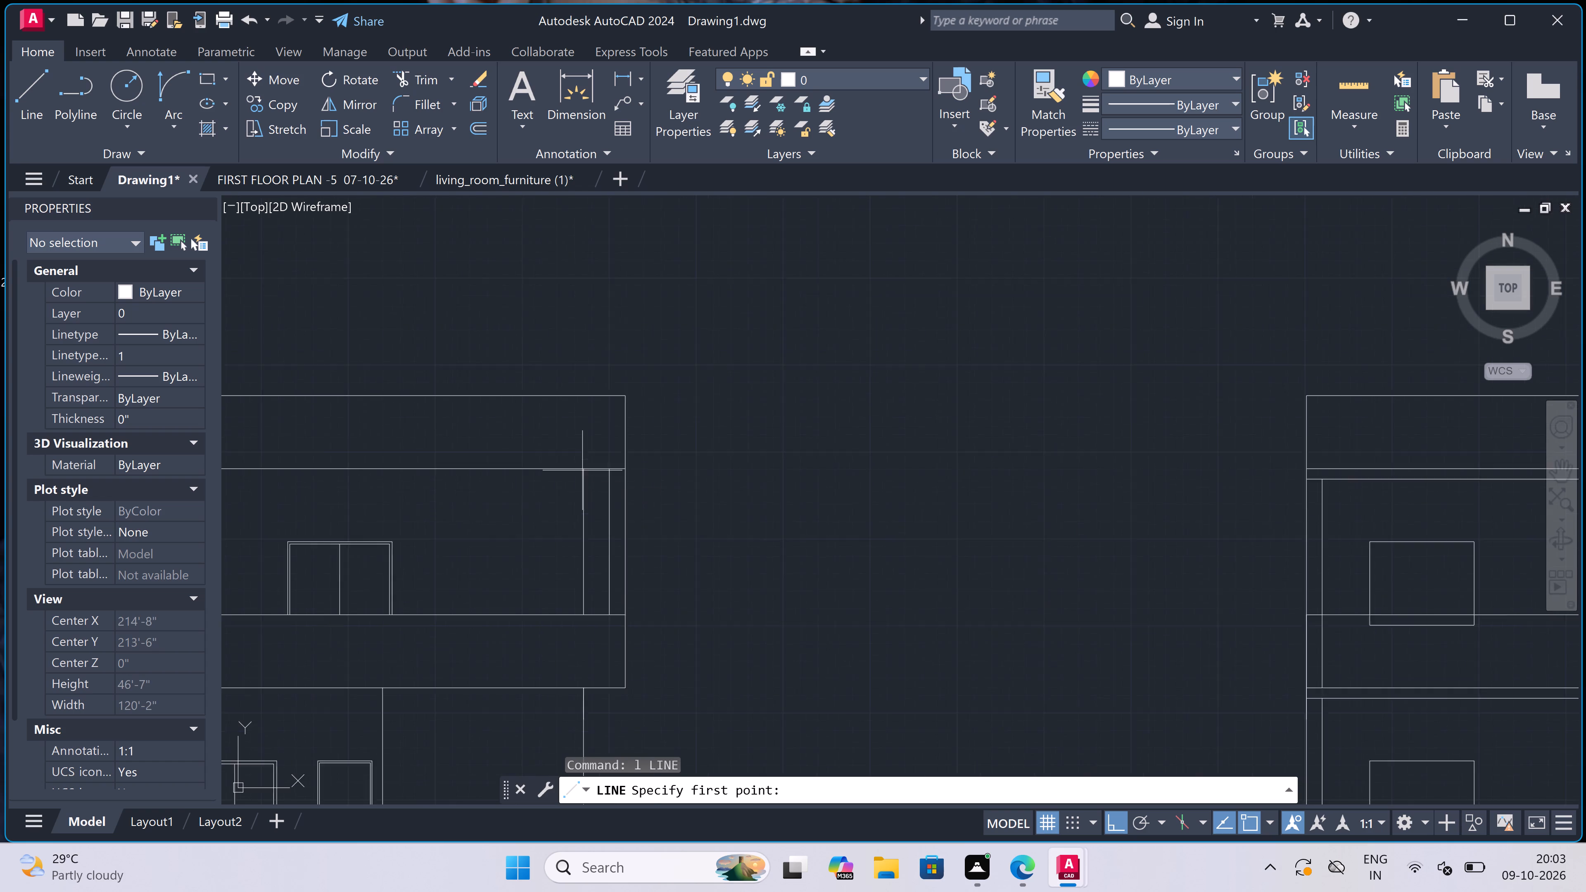
click(686, 462)
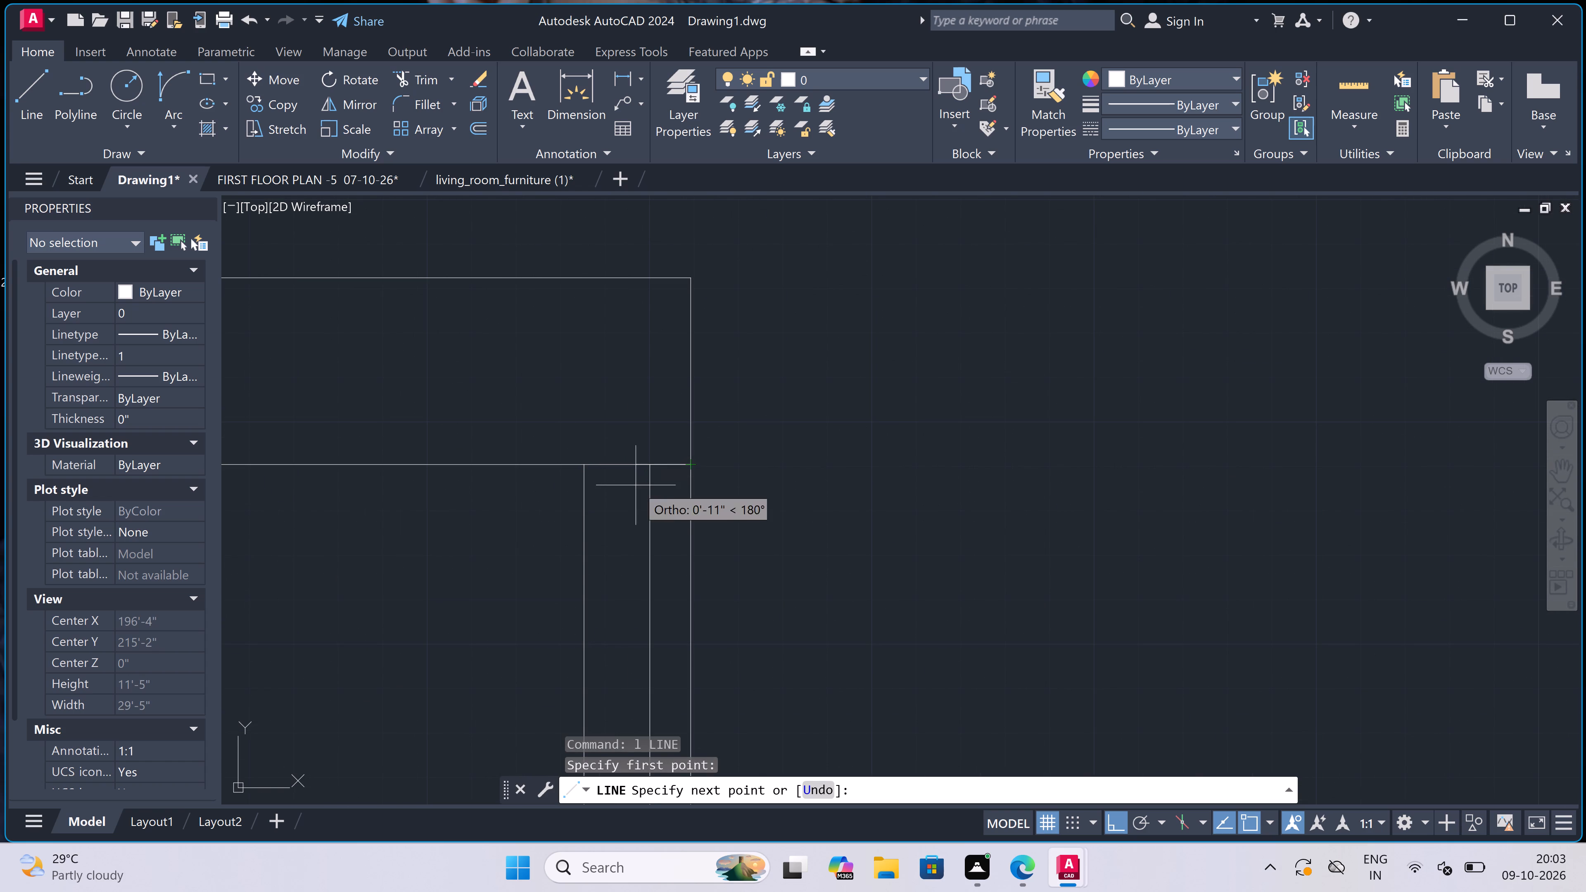
click(590, 494)
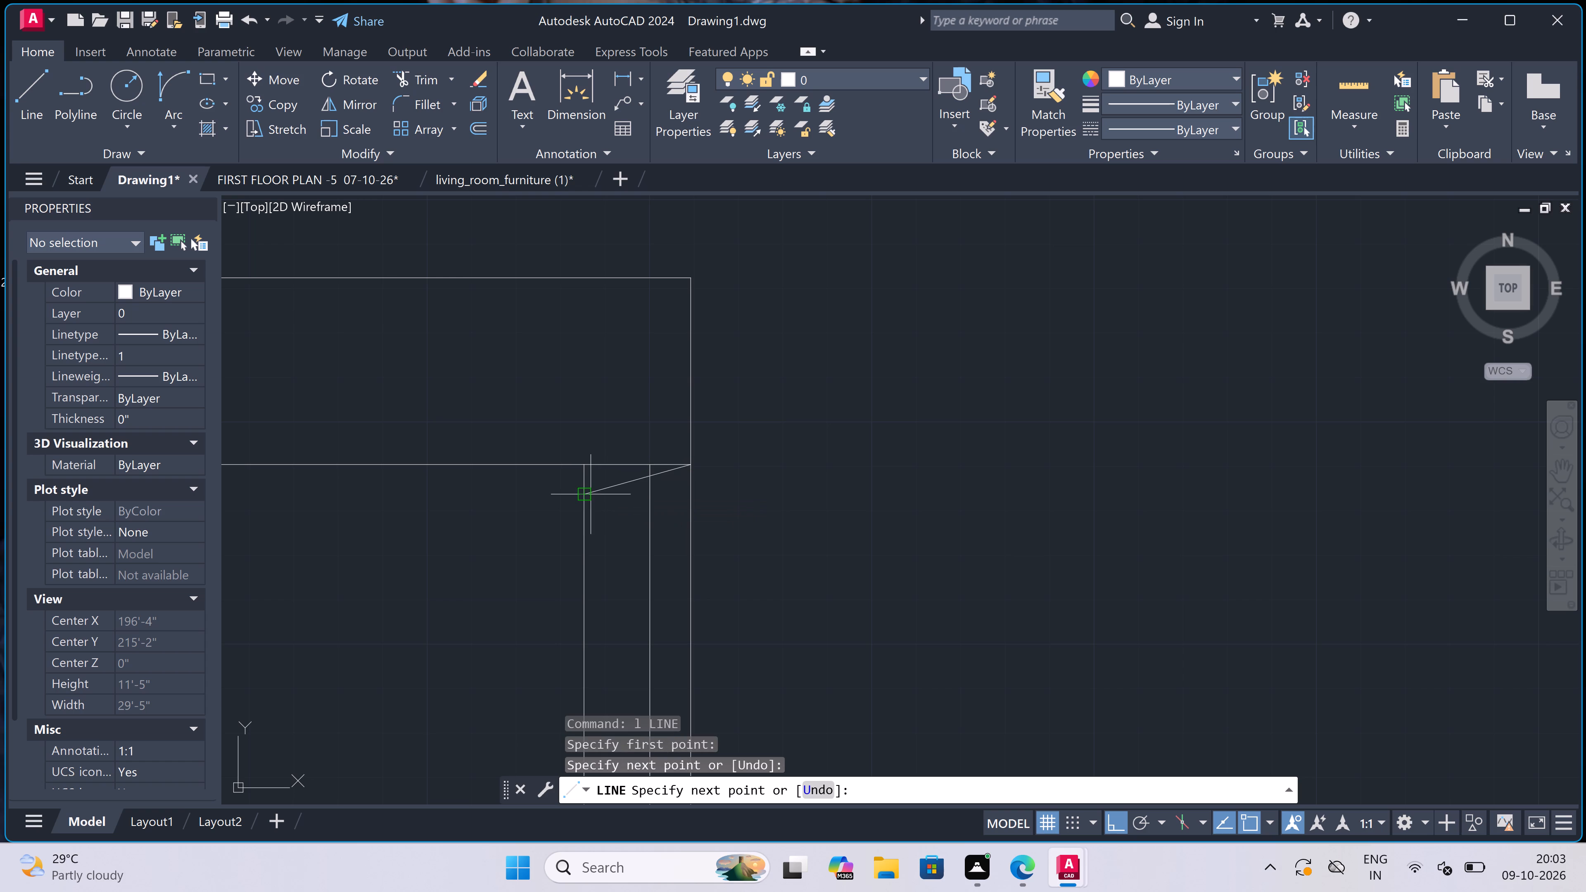
key(Escape)
Trim the sloping line and the roof band's underside between the second right vertical and the outer right line.
text(tr)
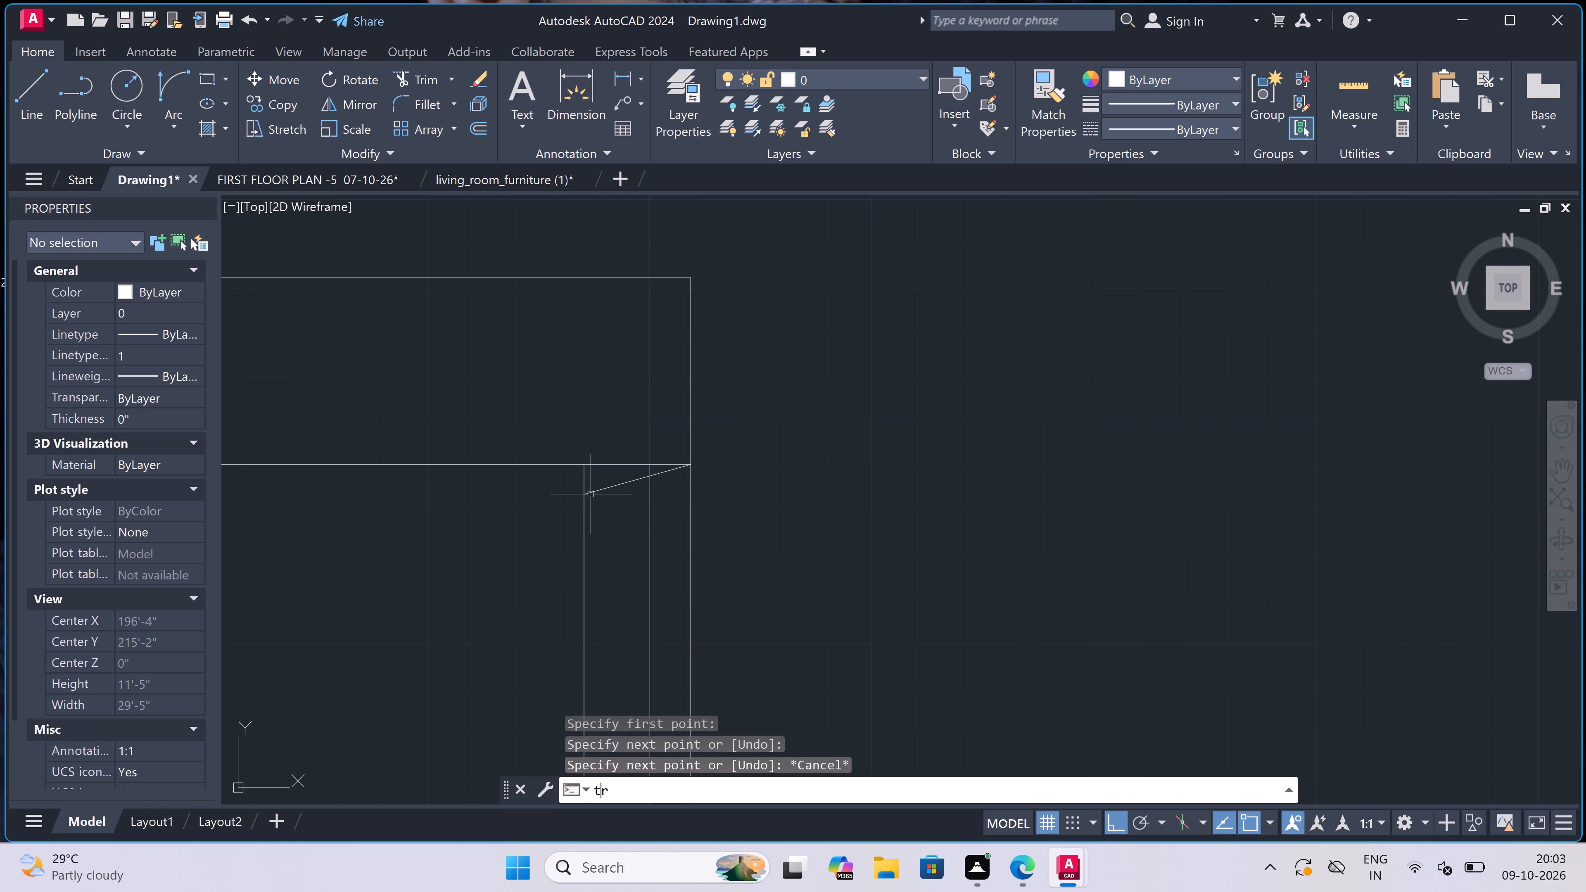
key(space)
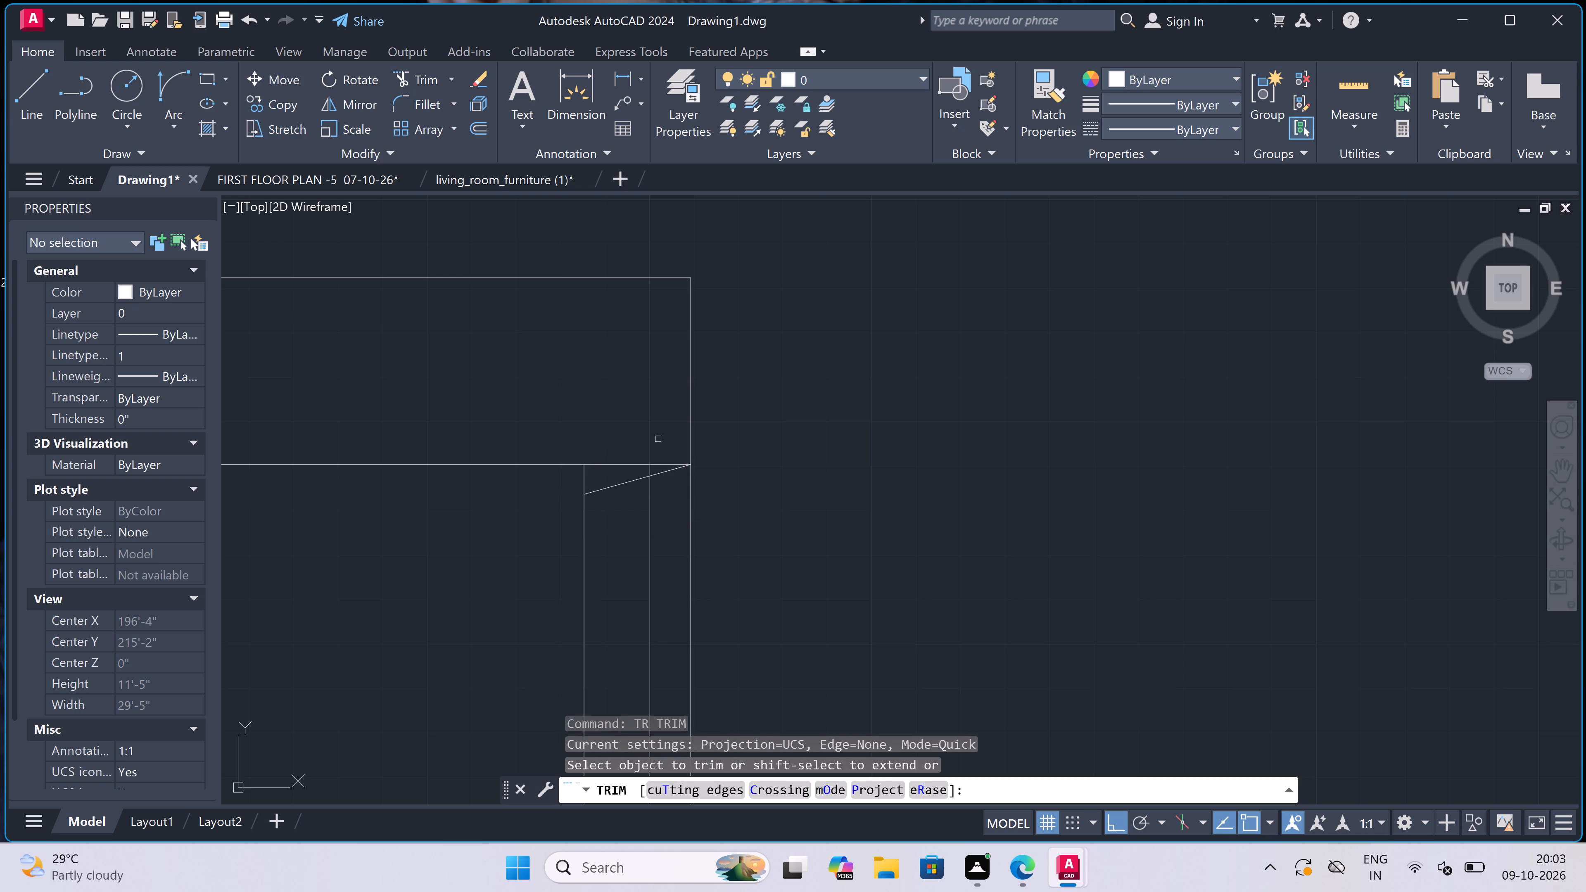
double_click(674, 441)
click(678, 502)
Trim the middle band's top line between the second right vertical and the outer right line of the first elevation.
scroll(679, 417, down, 4)
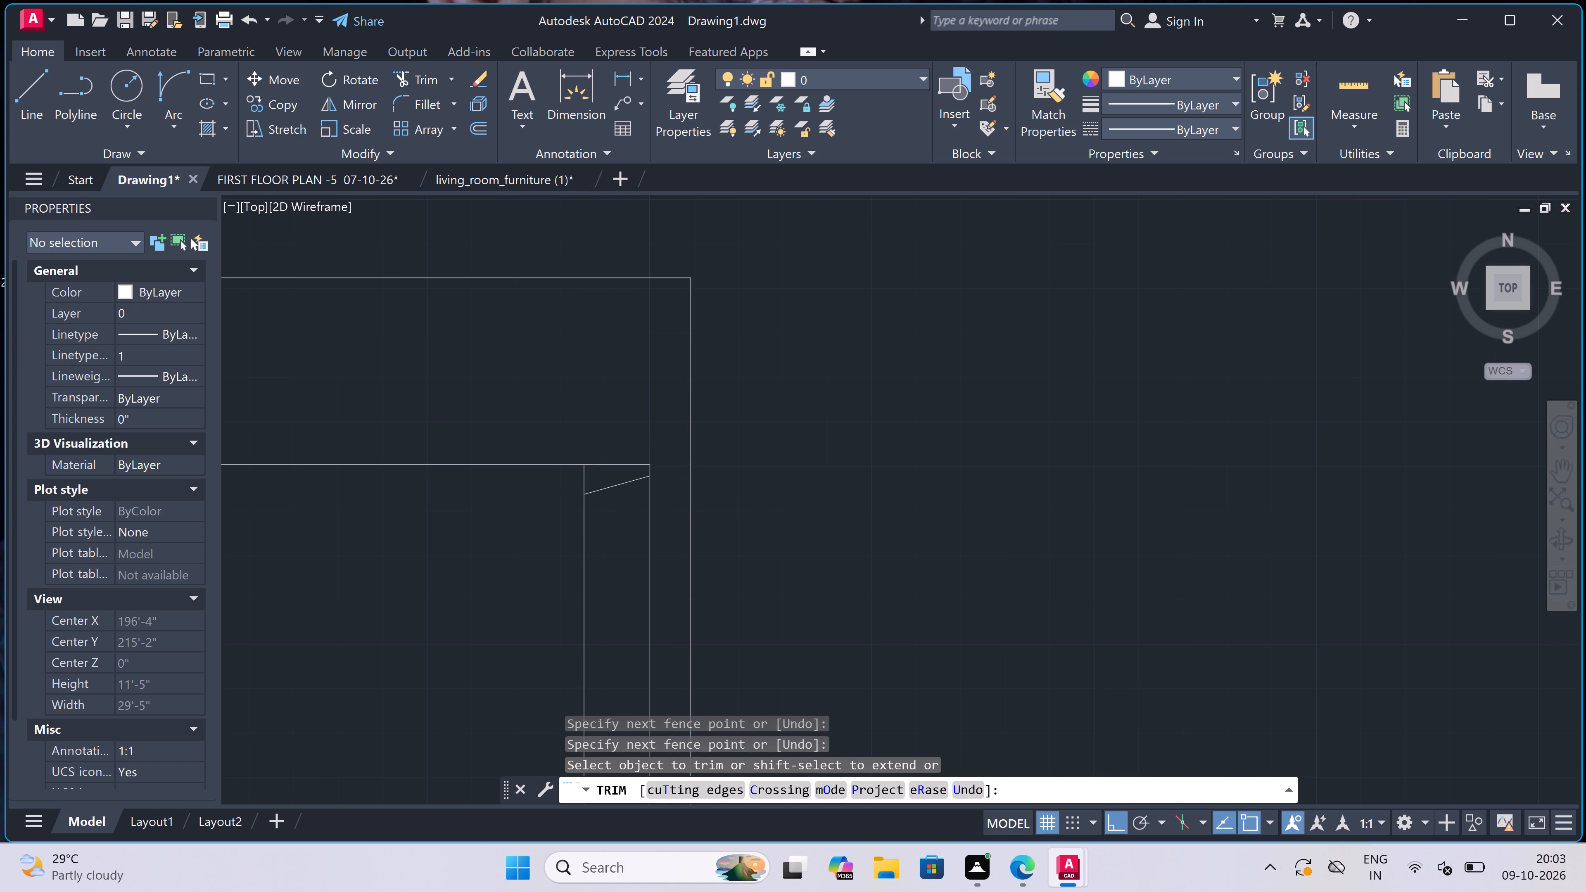
scroll(670, 485, up, 5)
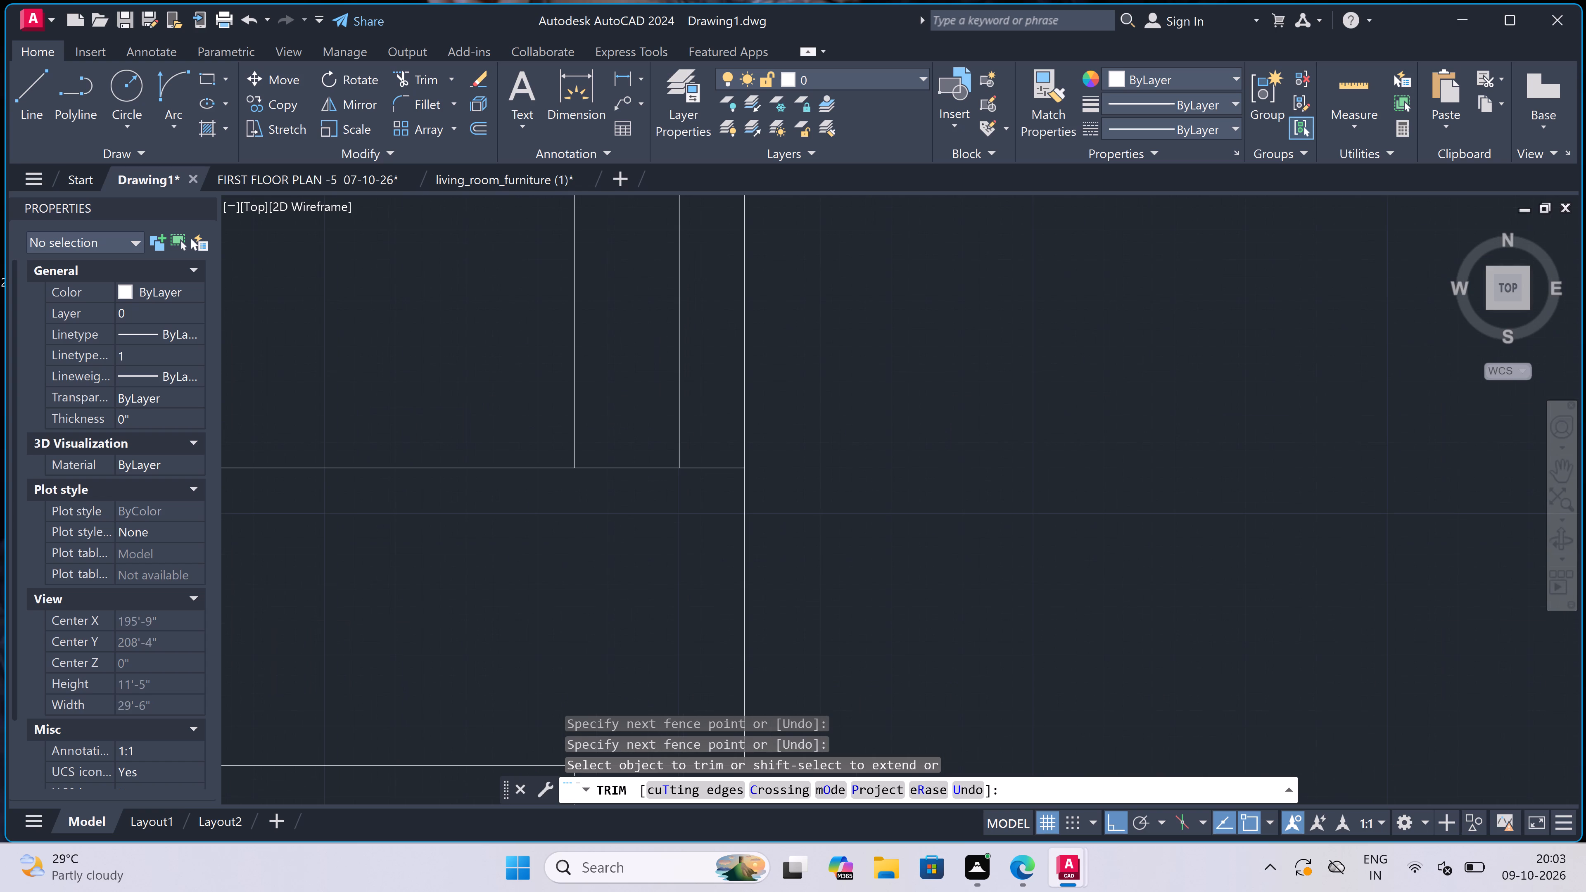
drag(717, 429, 716, 443)
click(705, 535)
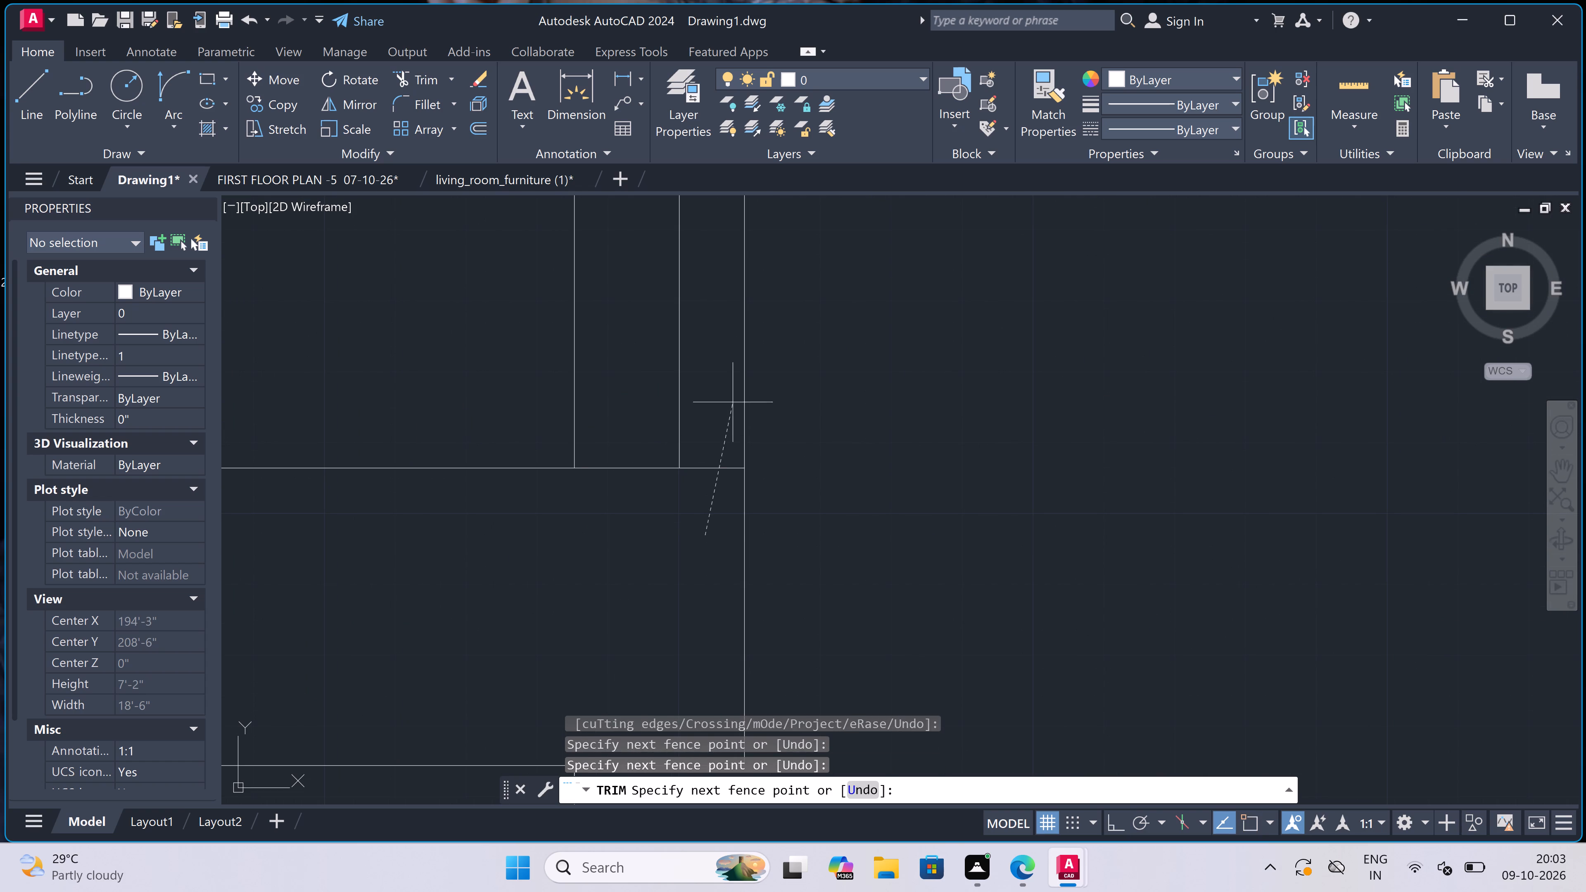
click(736, 394)
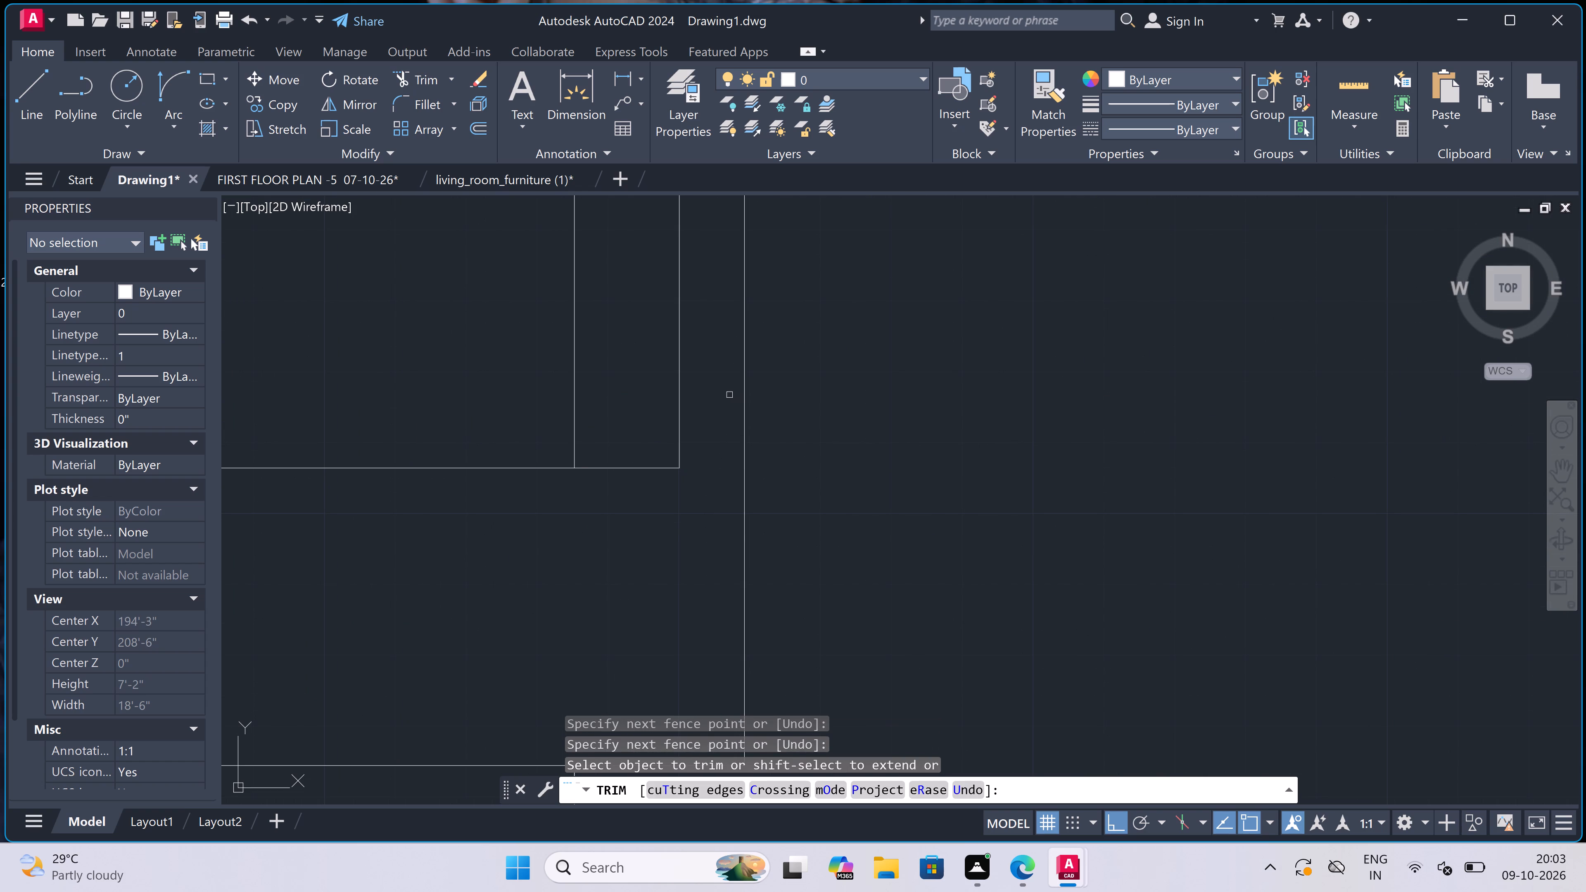
Trim the middle band's top line between the outer left line and the second left vertical of the first elevation.
scroll(732, 385, down, 5)
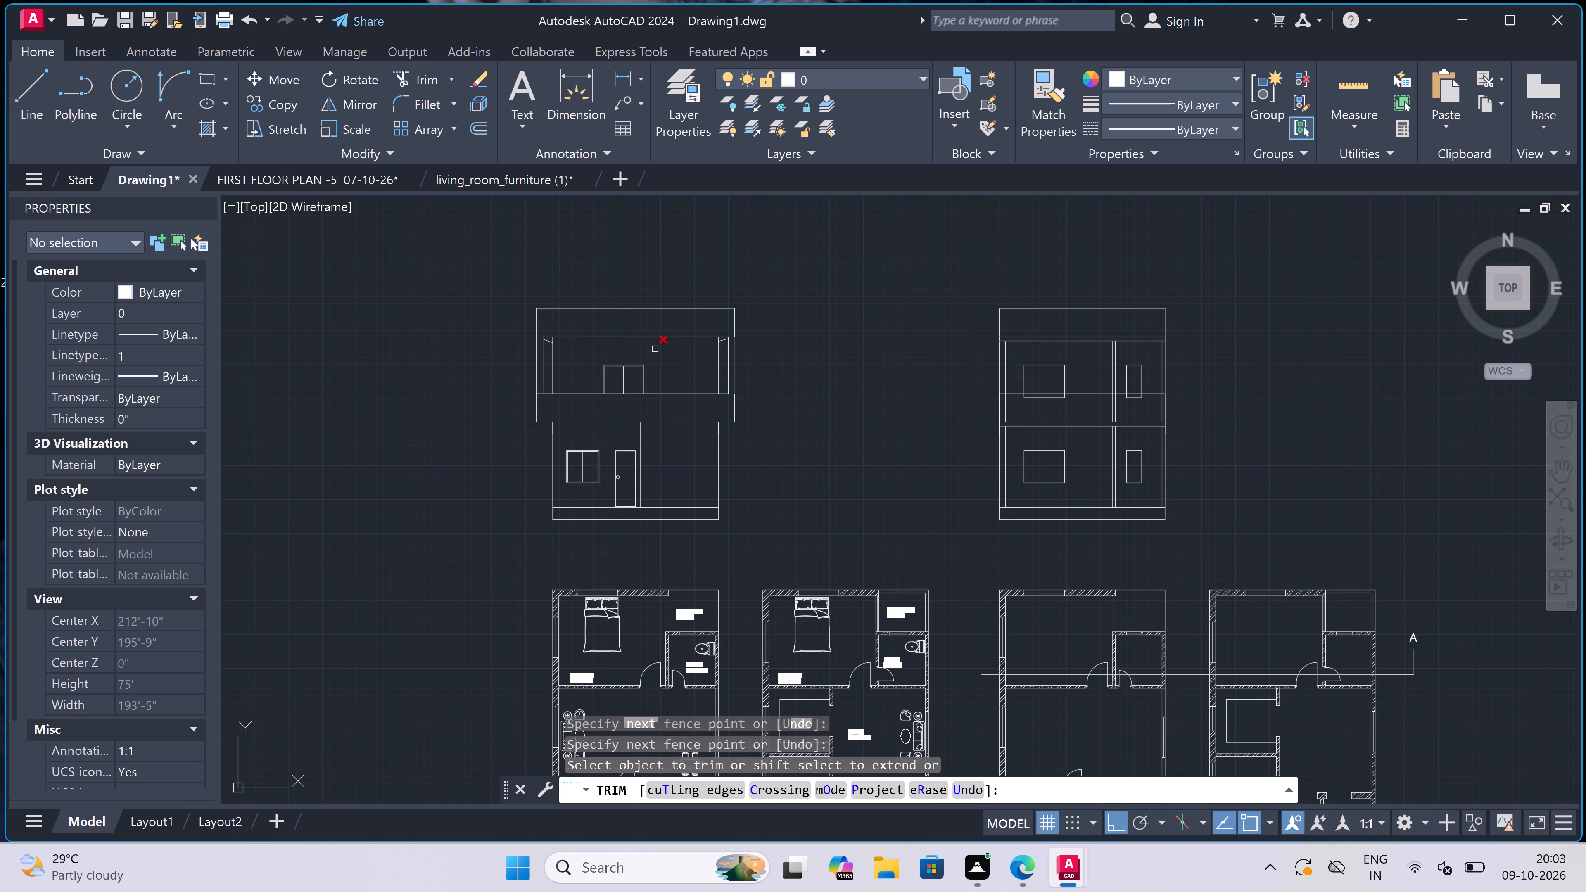
scroll(552, 320, up, 1)
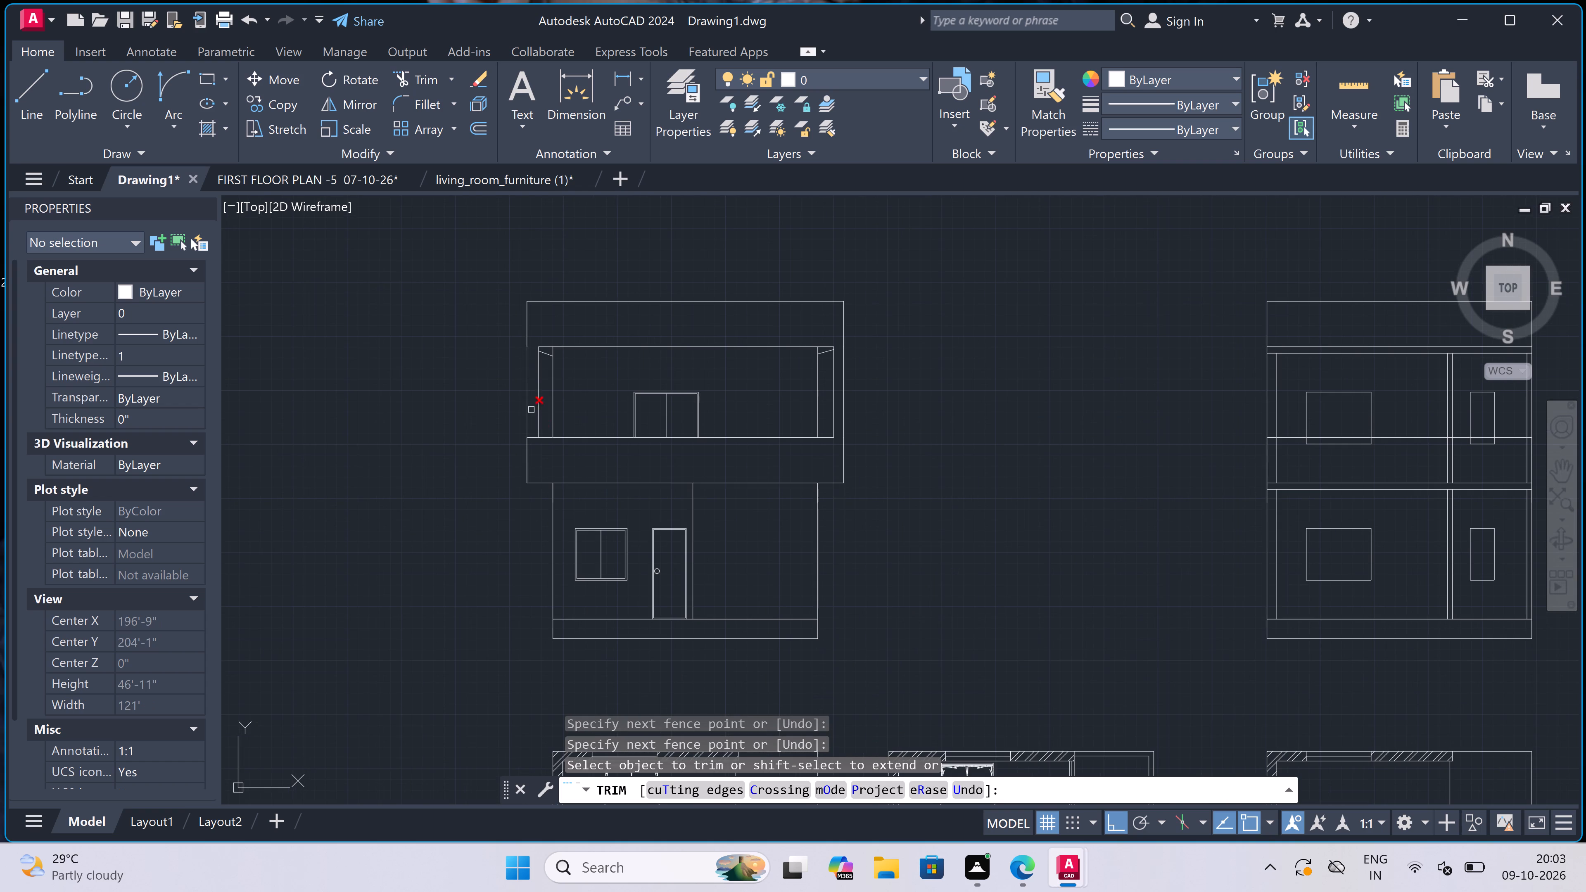
scroll(537, 432, up, 2)
click(532, 430)
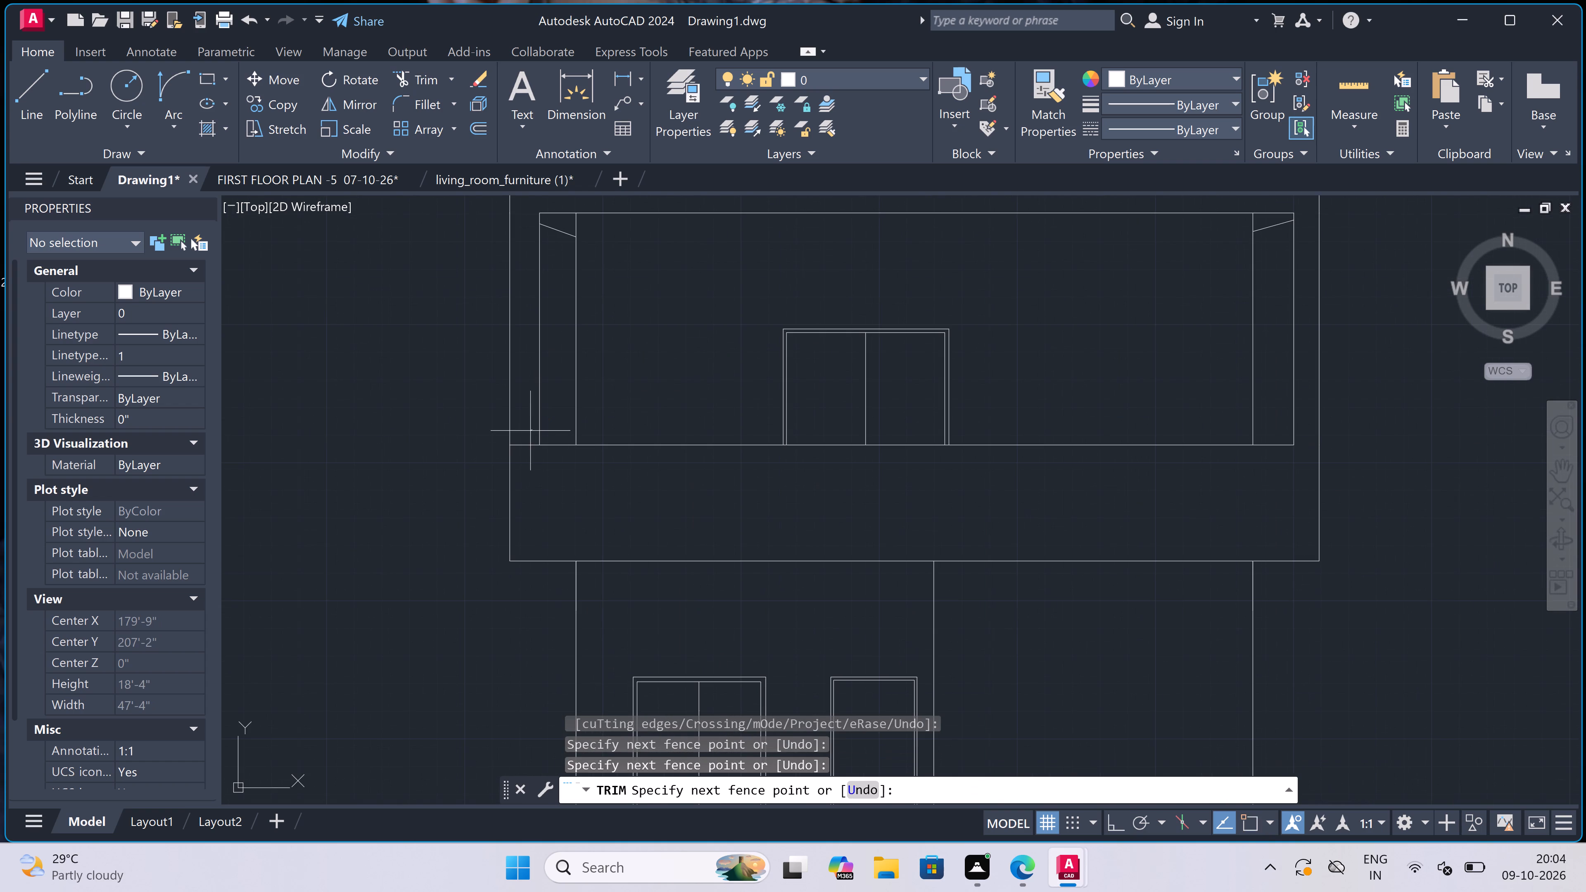
click(527, 458)
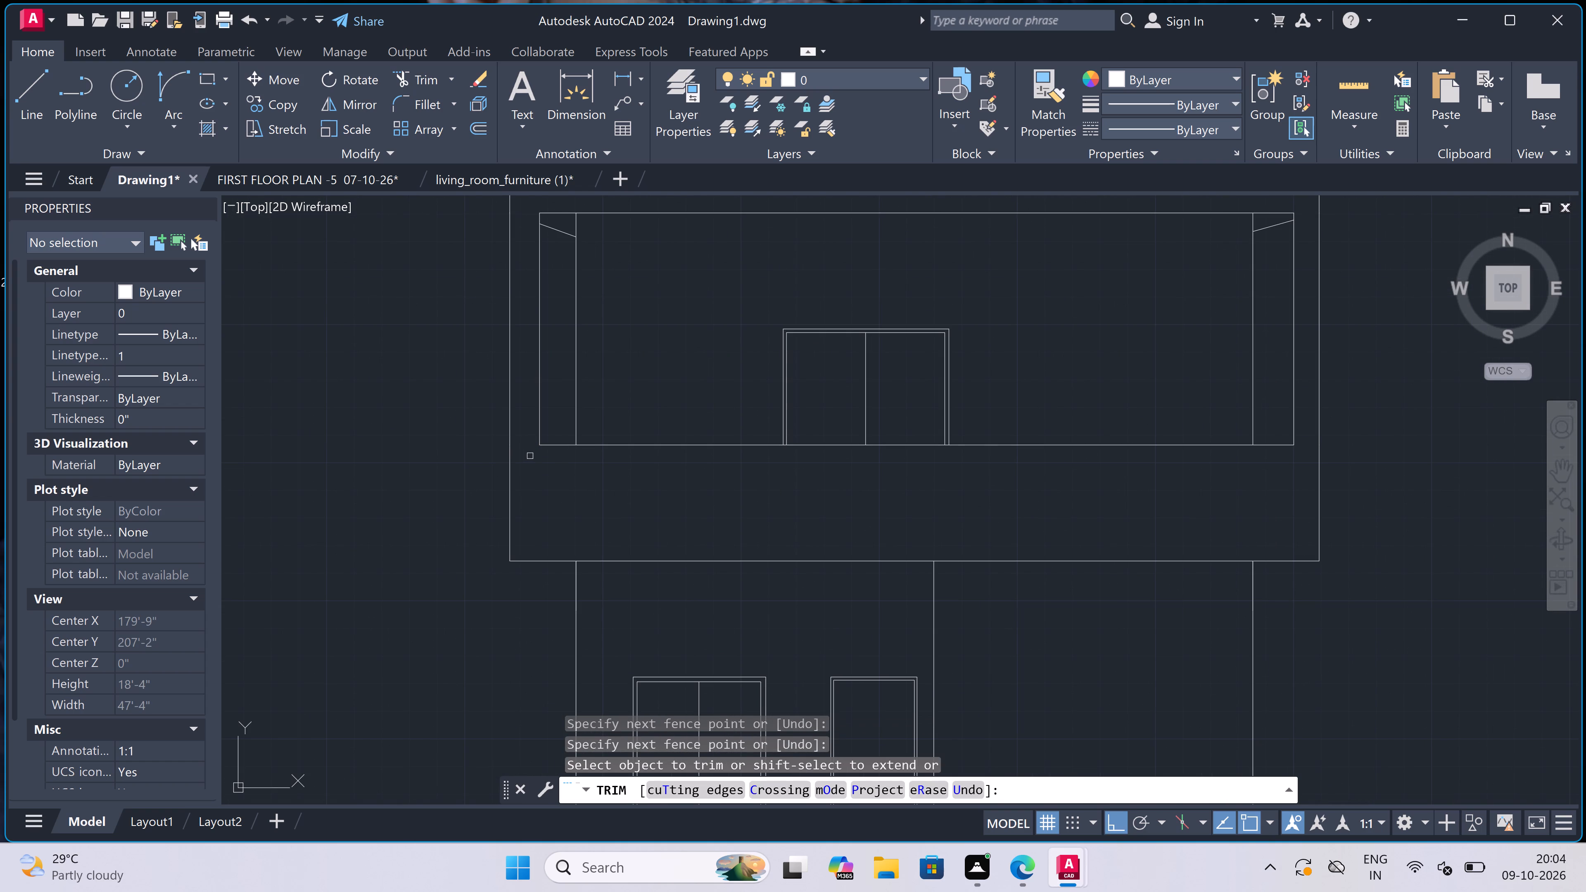
scroll(530, 455, down, 3)
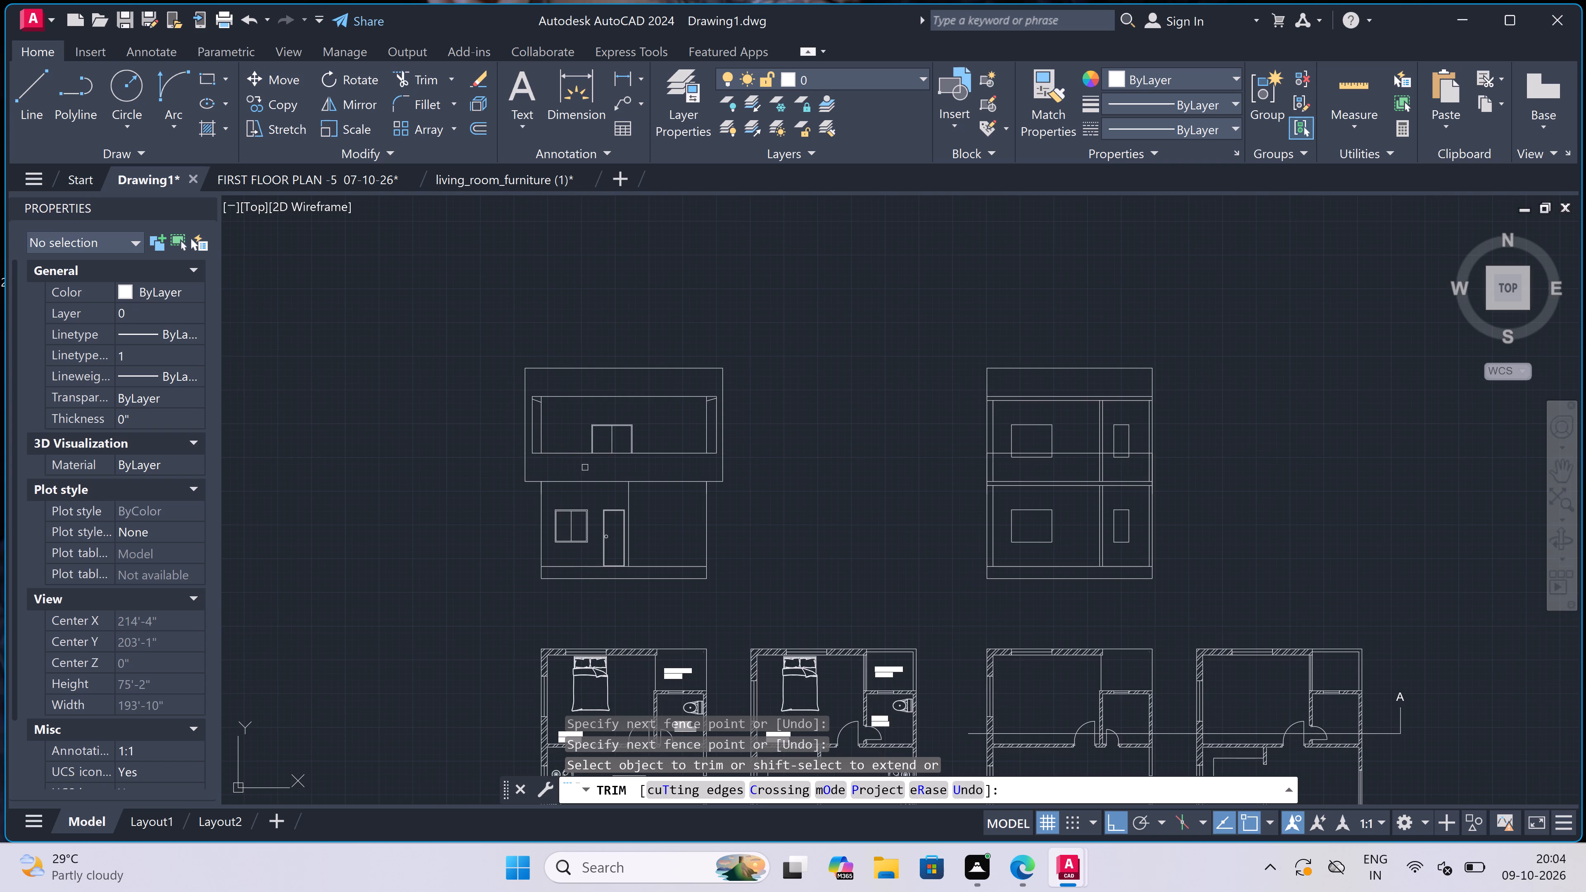
key(Escape)
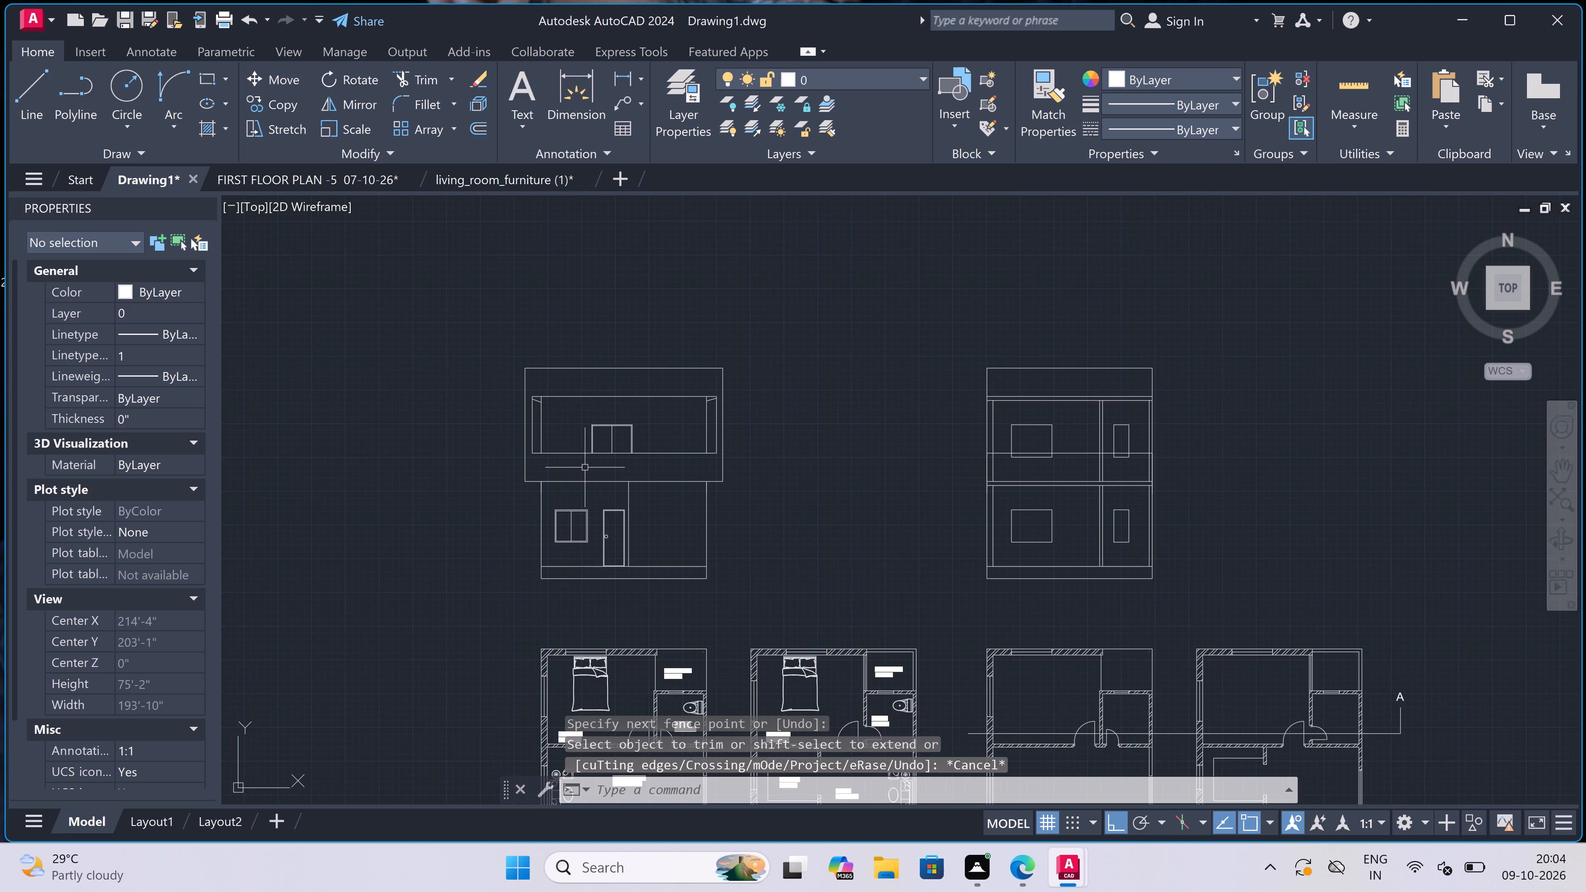
Add the multiline text label "ELEVATION" in the gap between the first elevation and the floor plan below it.
scroll(589, 467, down, 2)
scroll(591, 467, up, 1)
text(mt)
key(space)
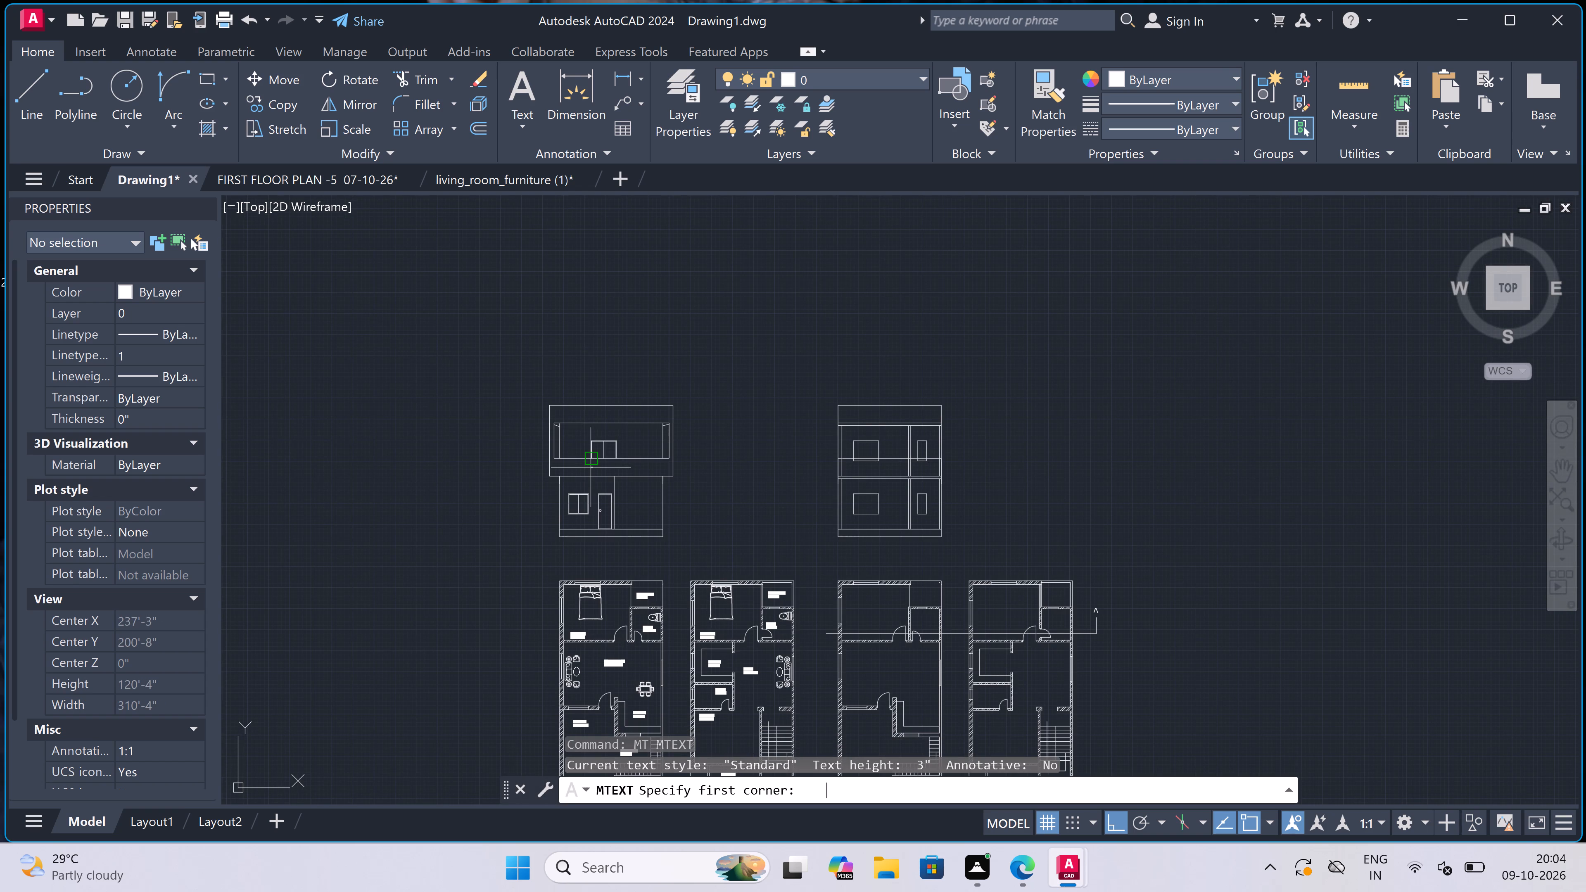
scroll(597, 521, up, 2)
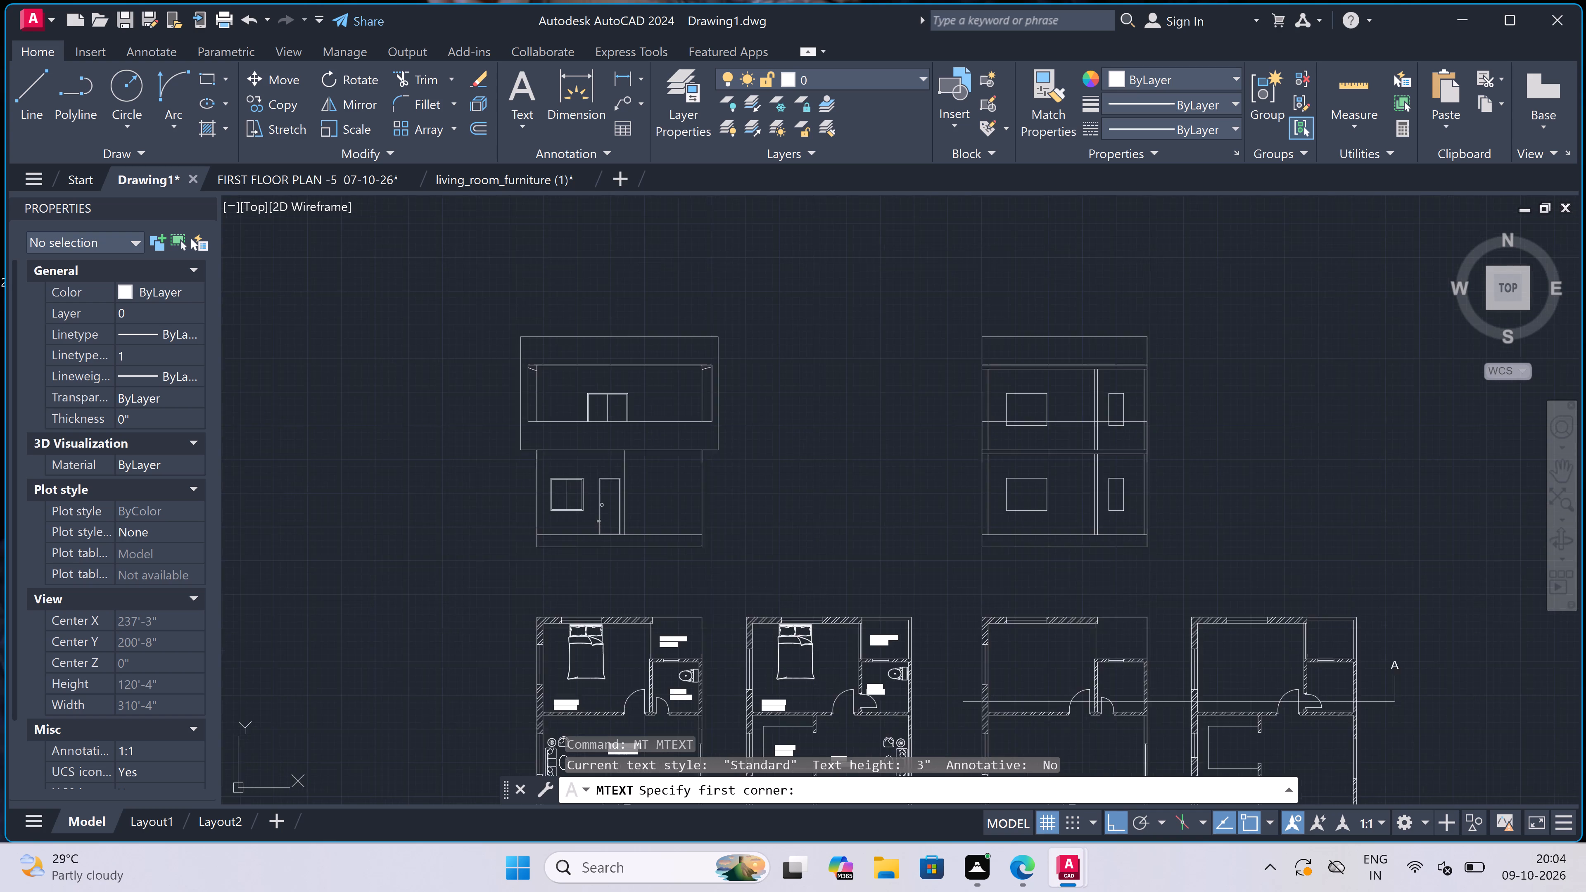
scroll(606, 626, up, 1)
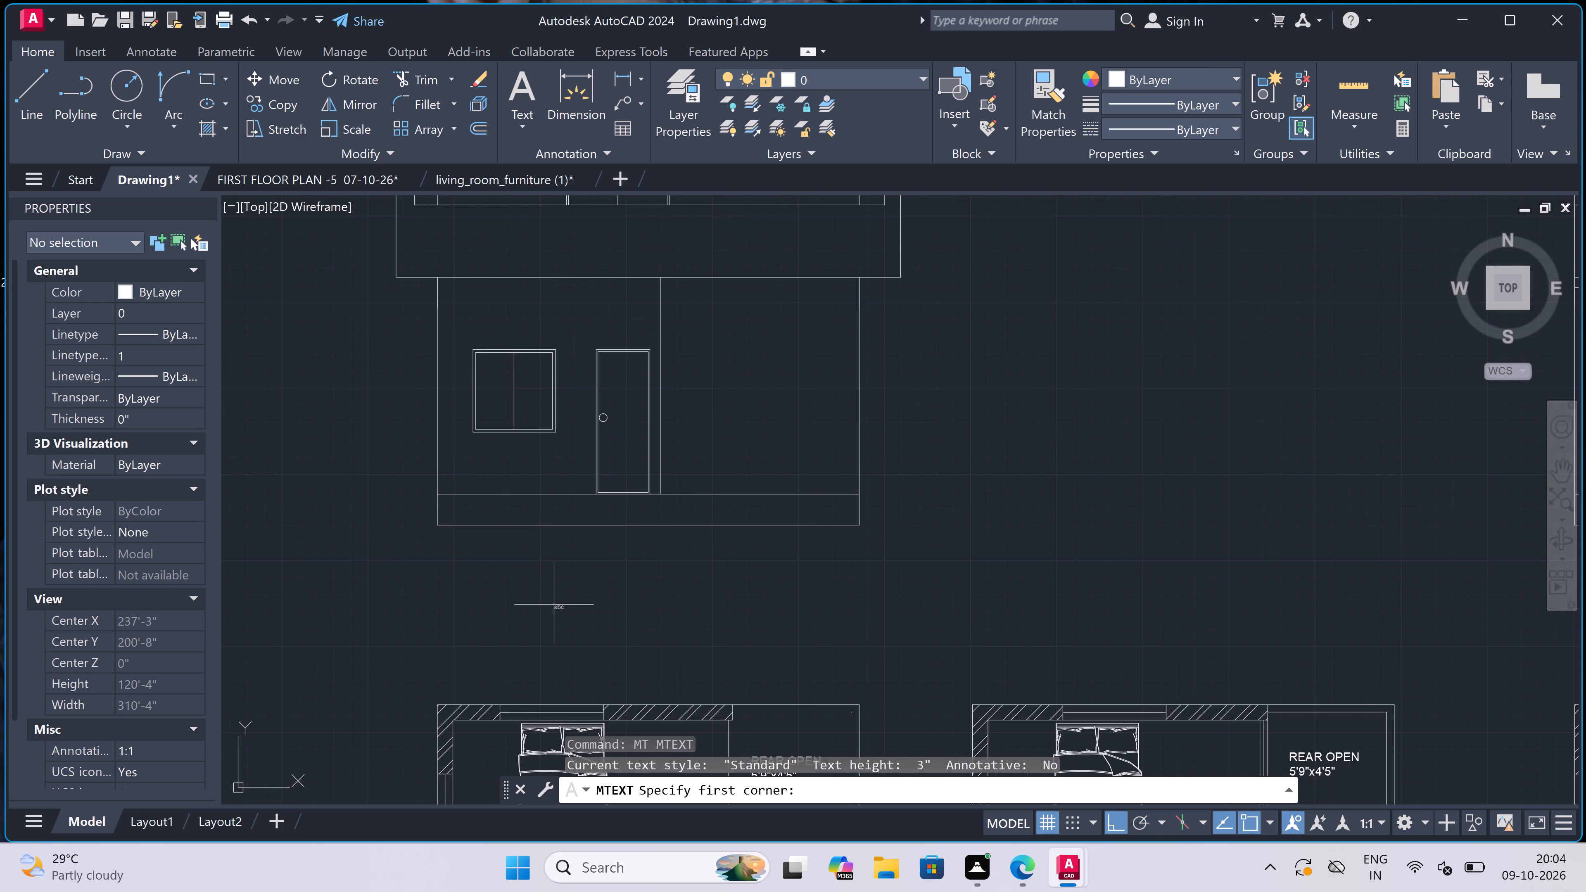
click(525, 641)
click(921, 639)
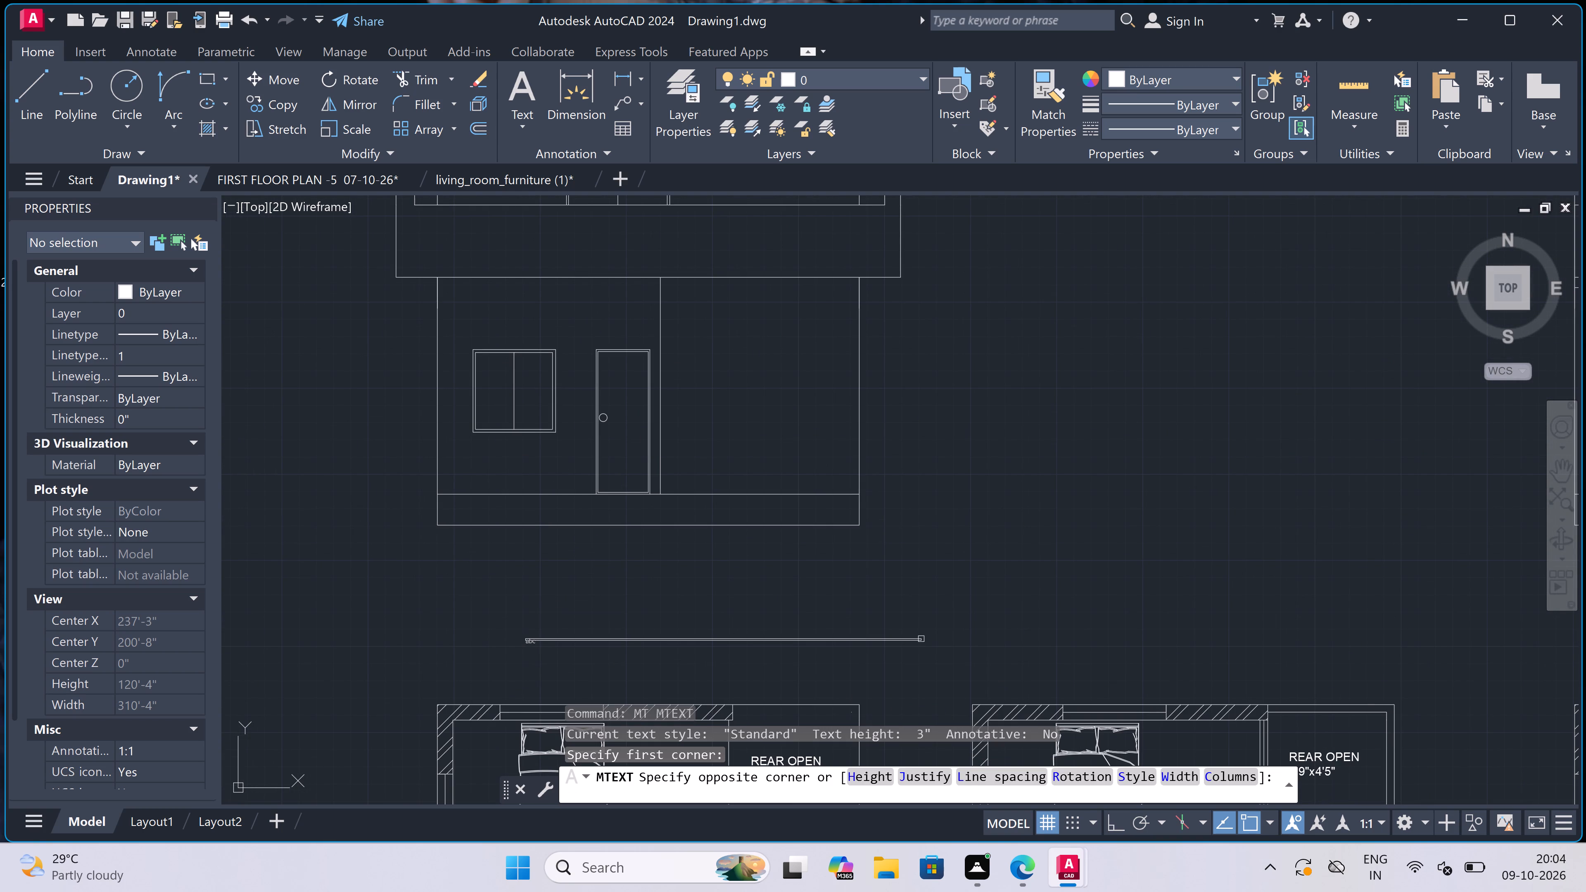
scroll(566, 610, up, 1)
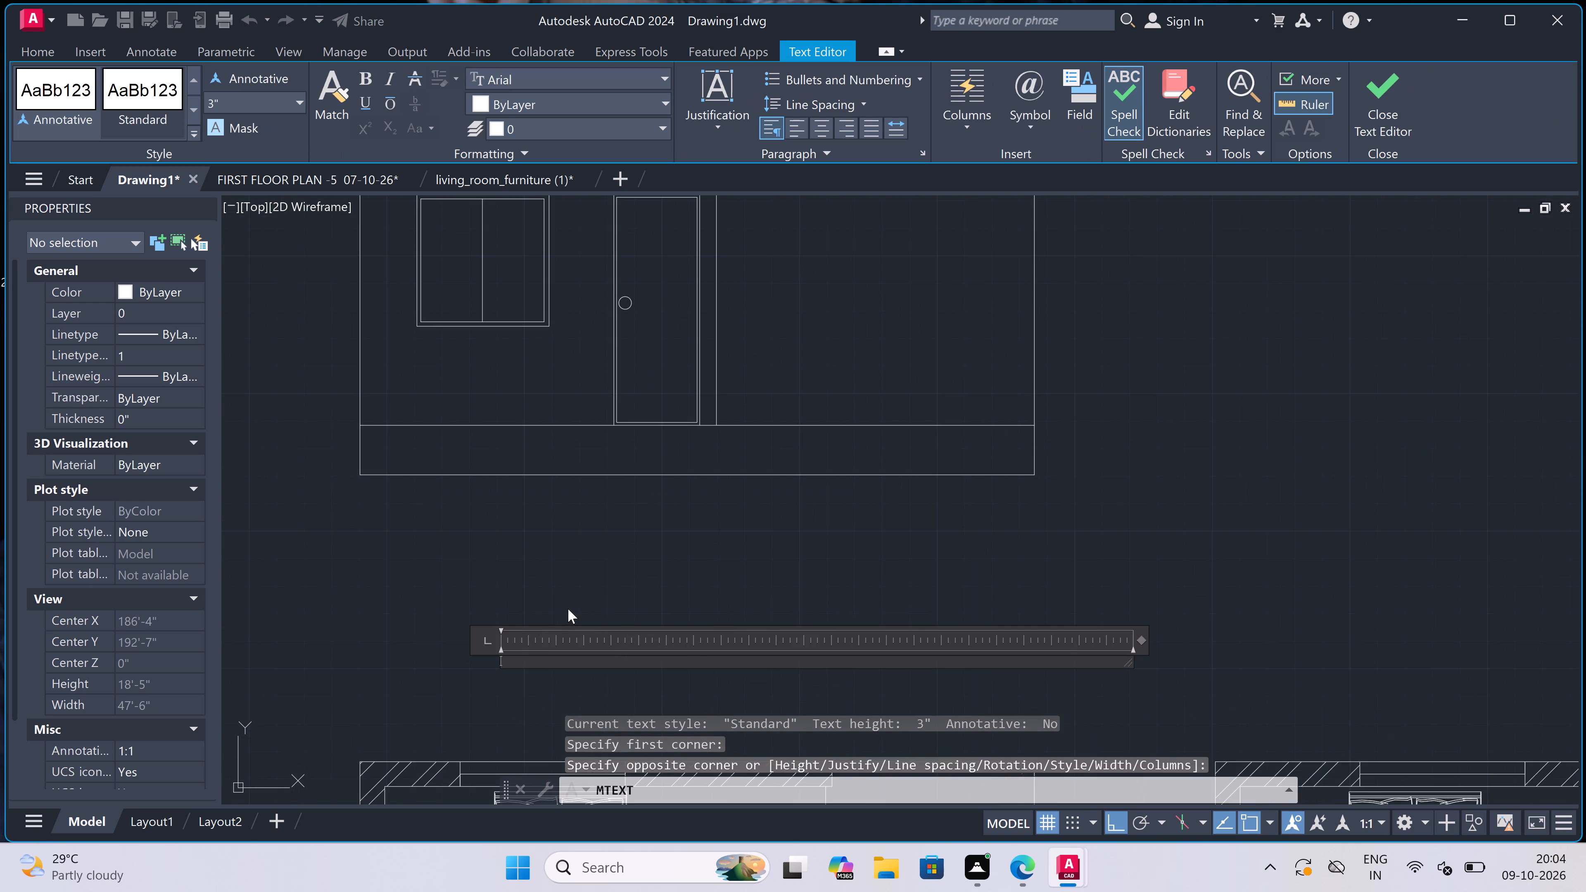
text(ELEVATION)
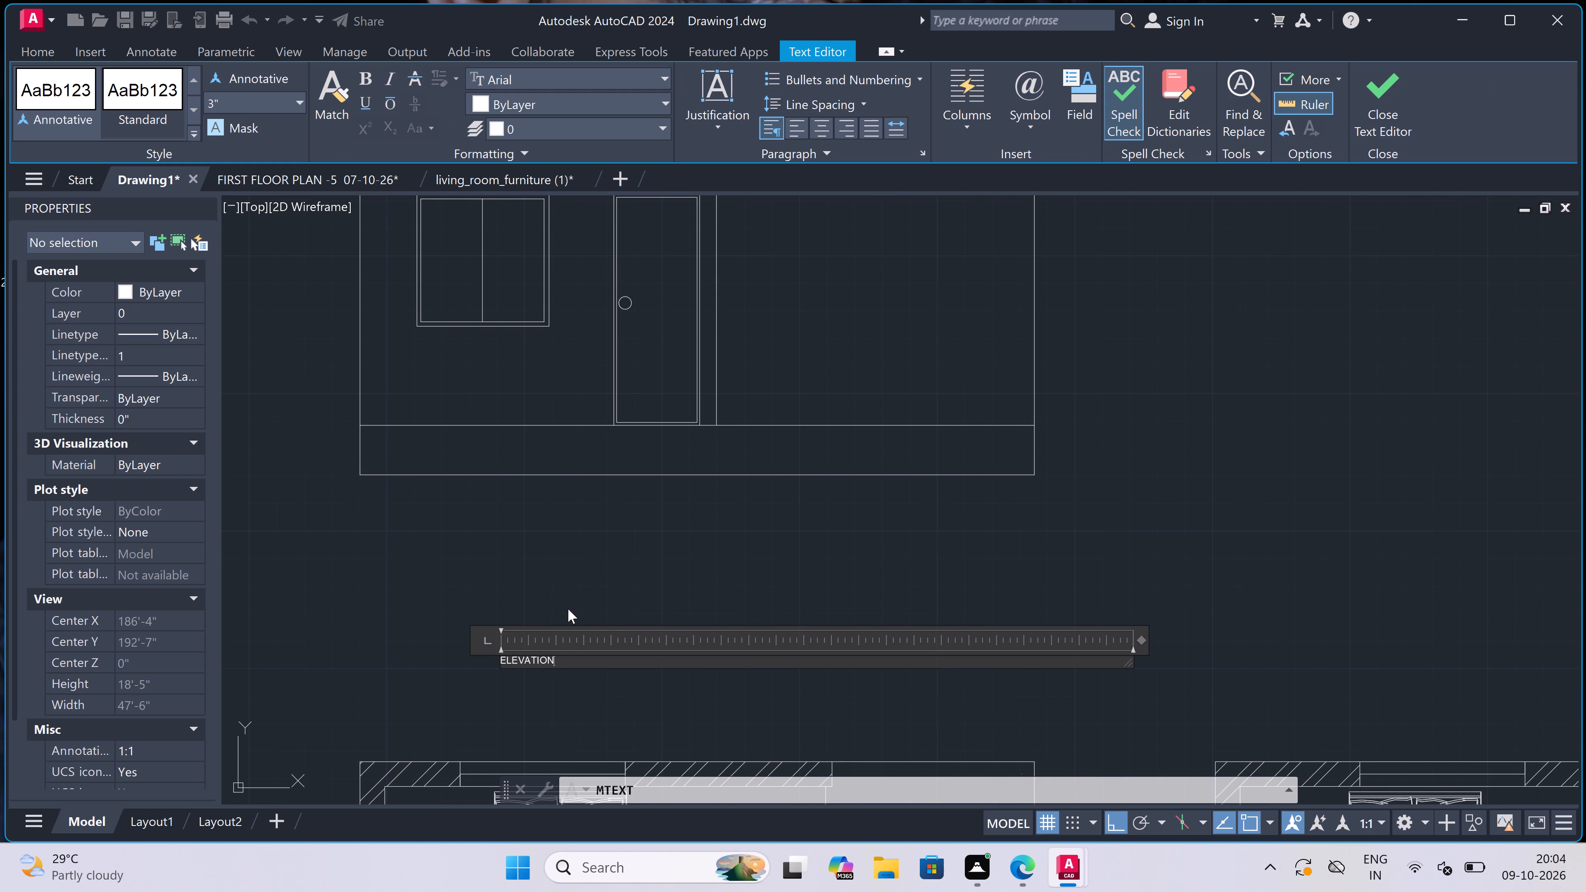
click(572, 609)
Move the whole first elevation, without its text label, straight down by about 5'-4" towards the floor plan.
scroll(572, 609, down, 4)
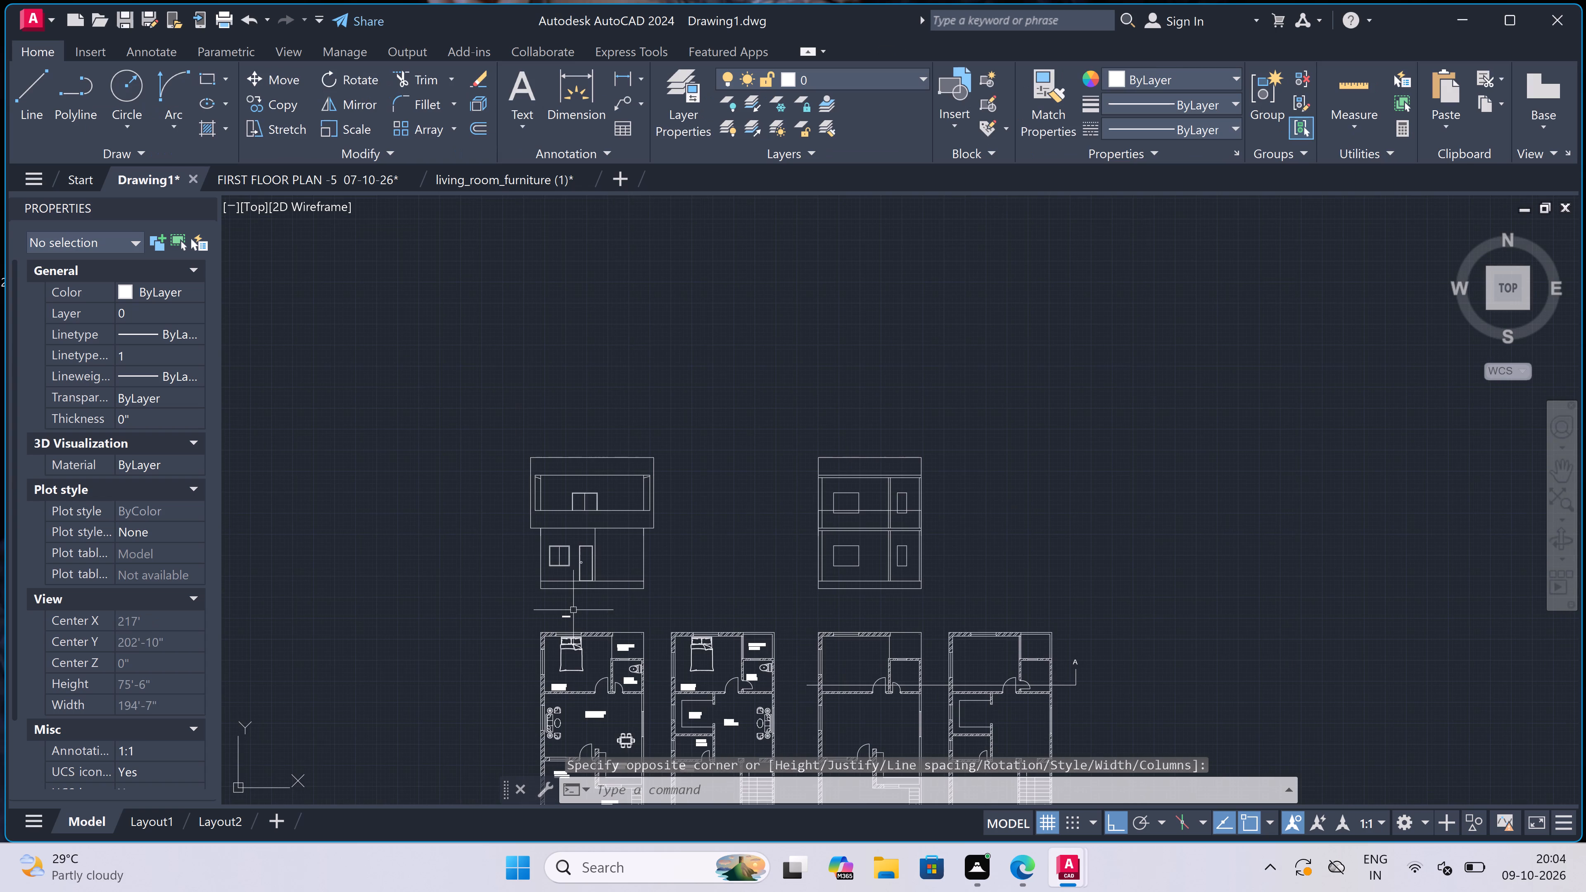
click(717, 422)
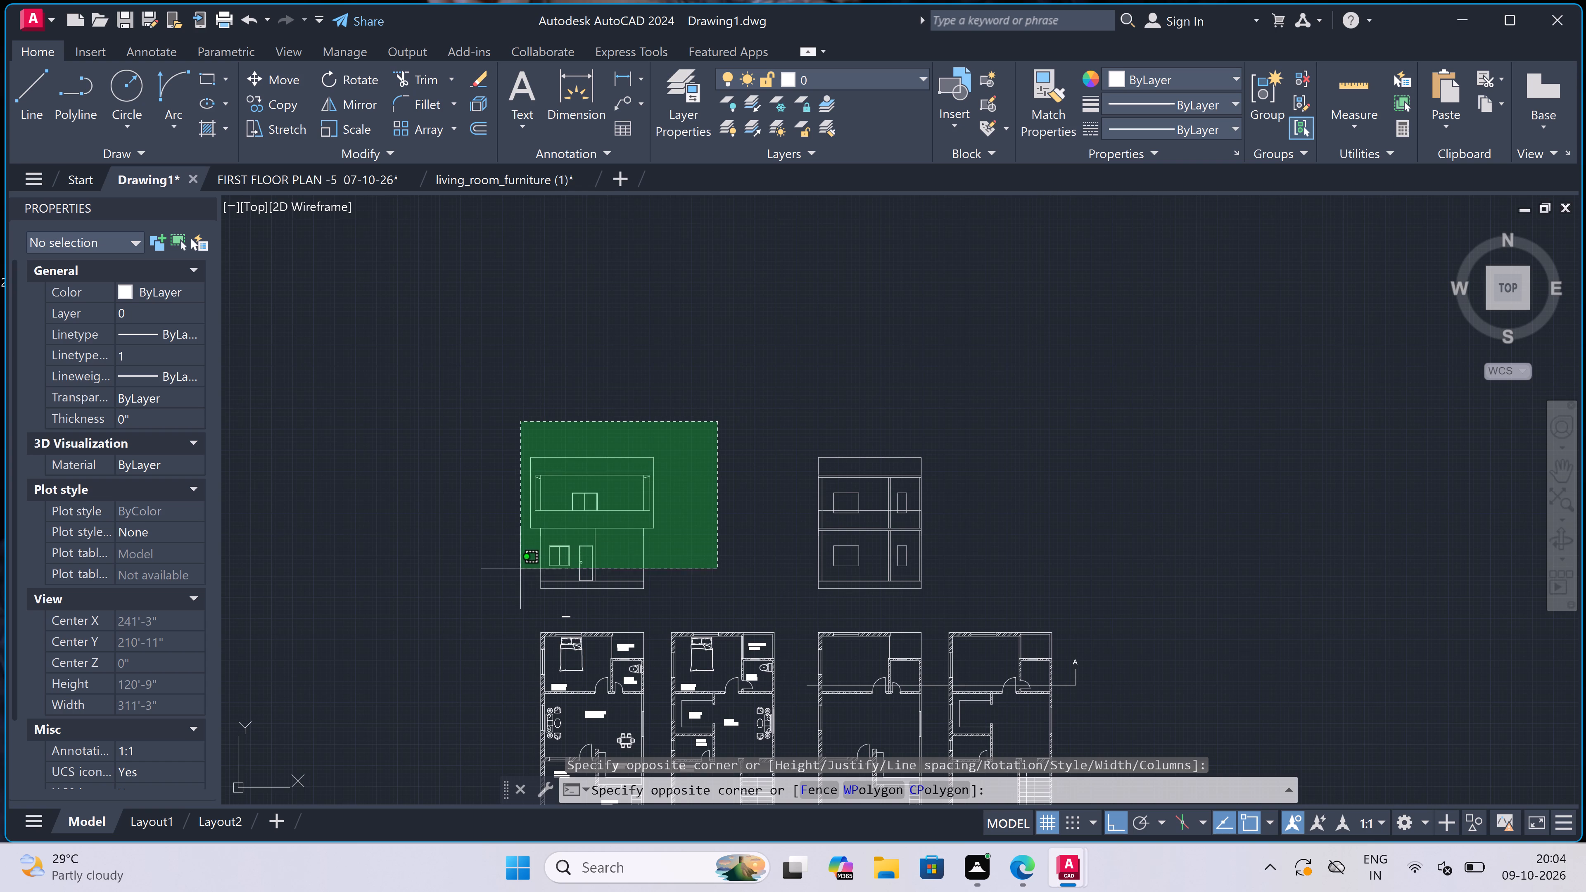
click(496, 588)
scroll(604, 498, up, 1)
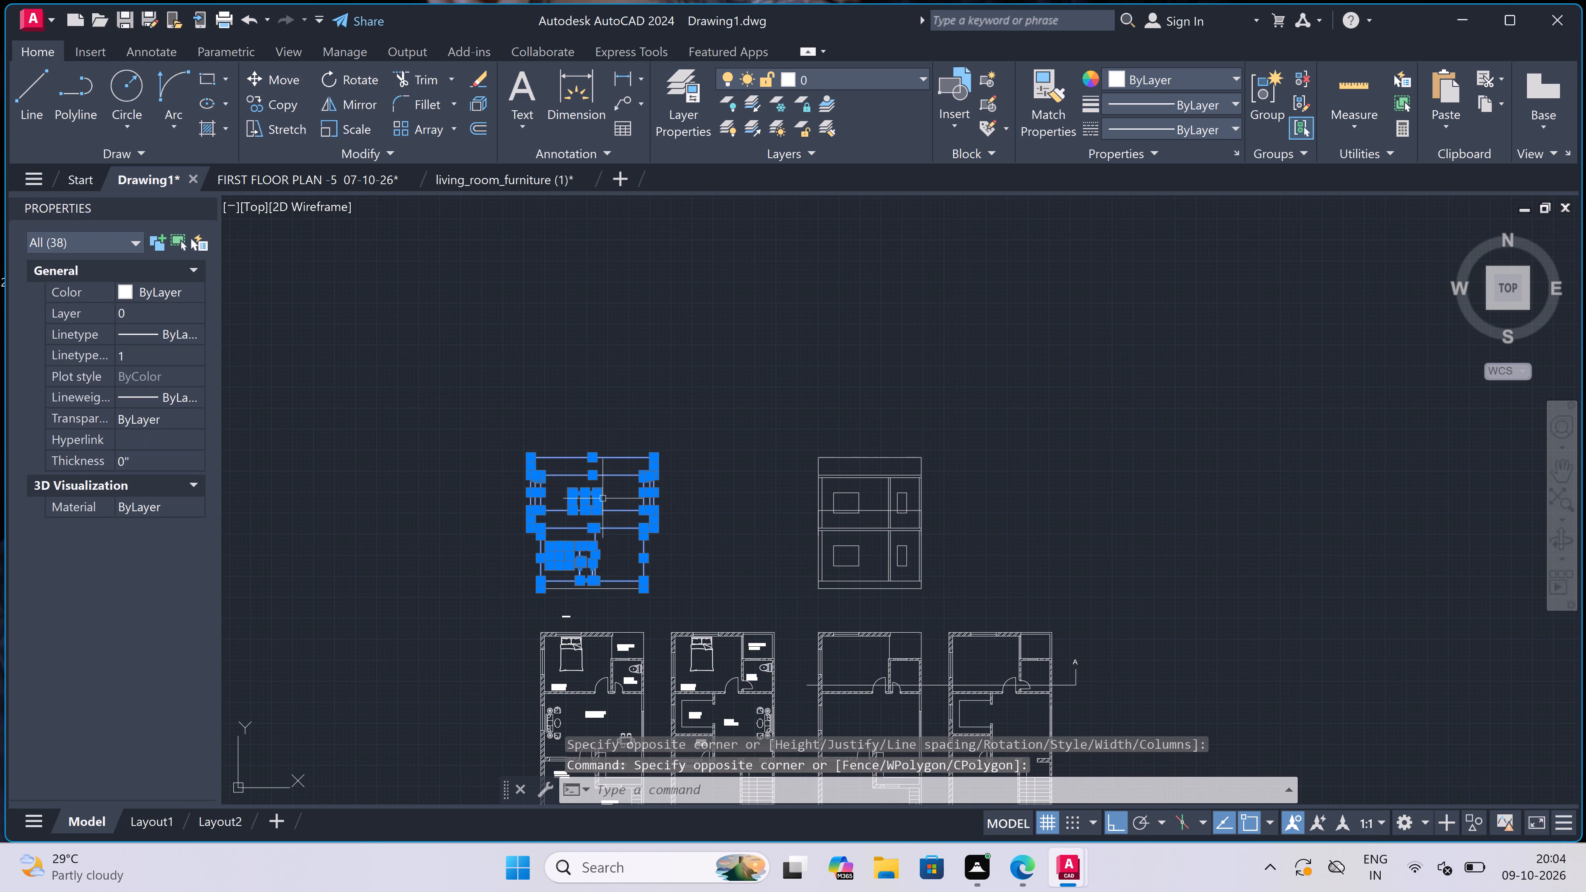
drag(729, 409, 725, 413)
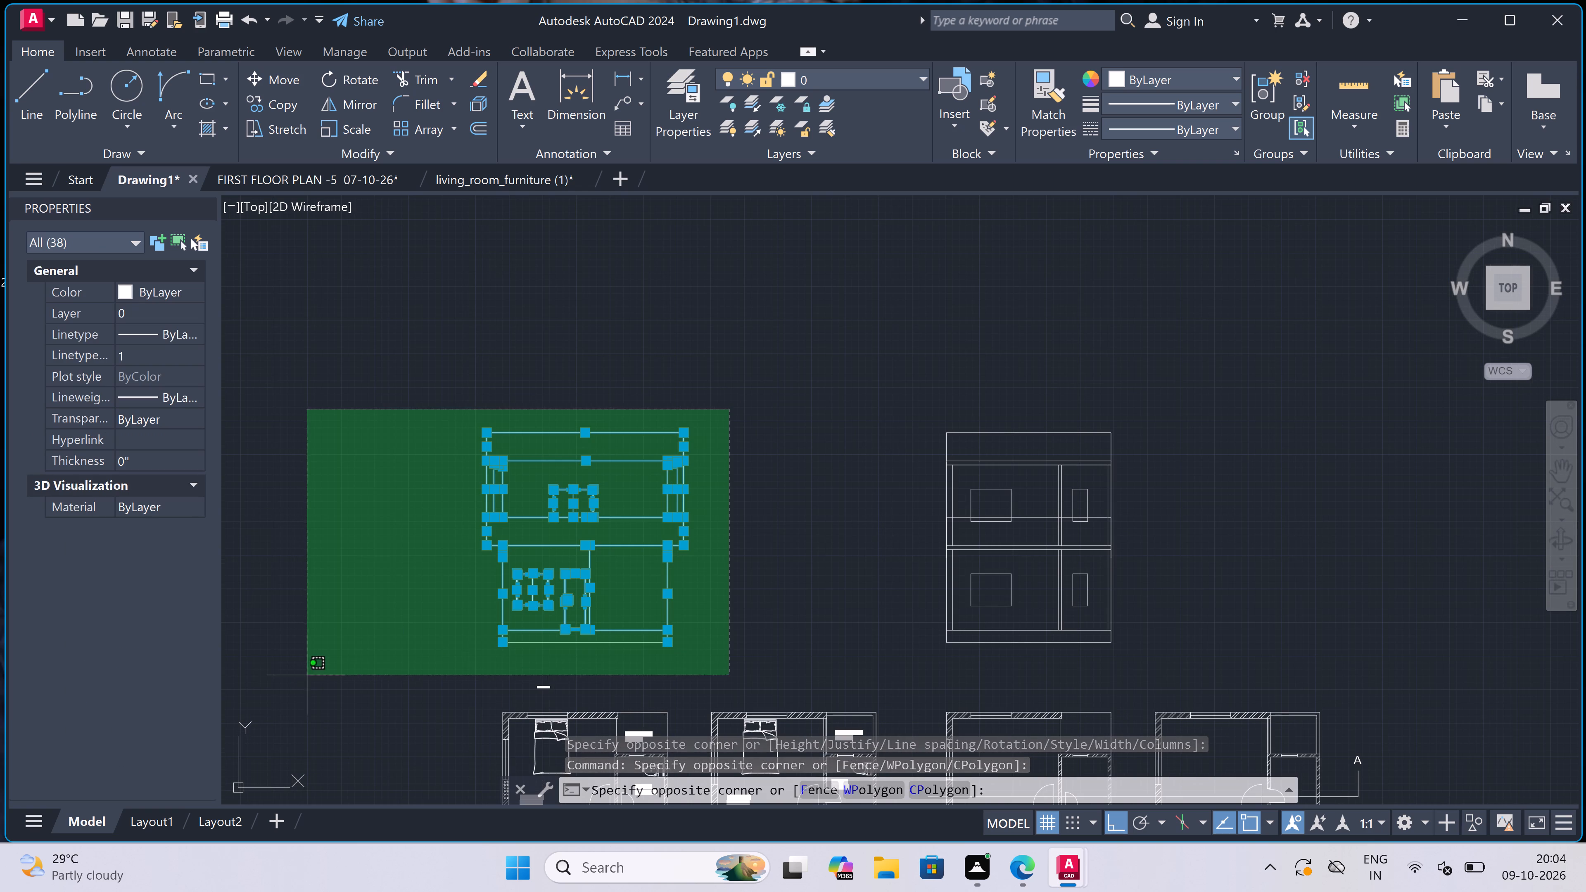
click(312, 667)
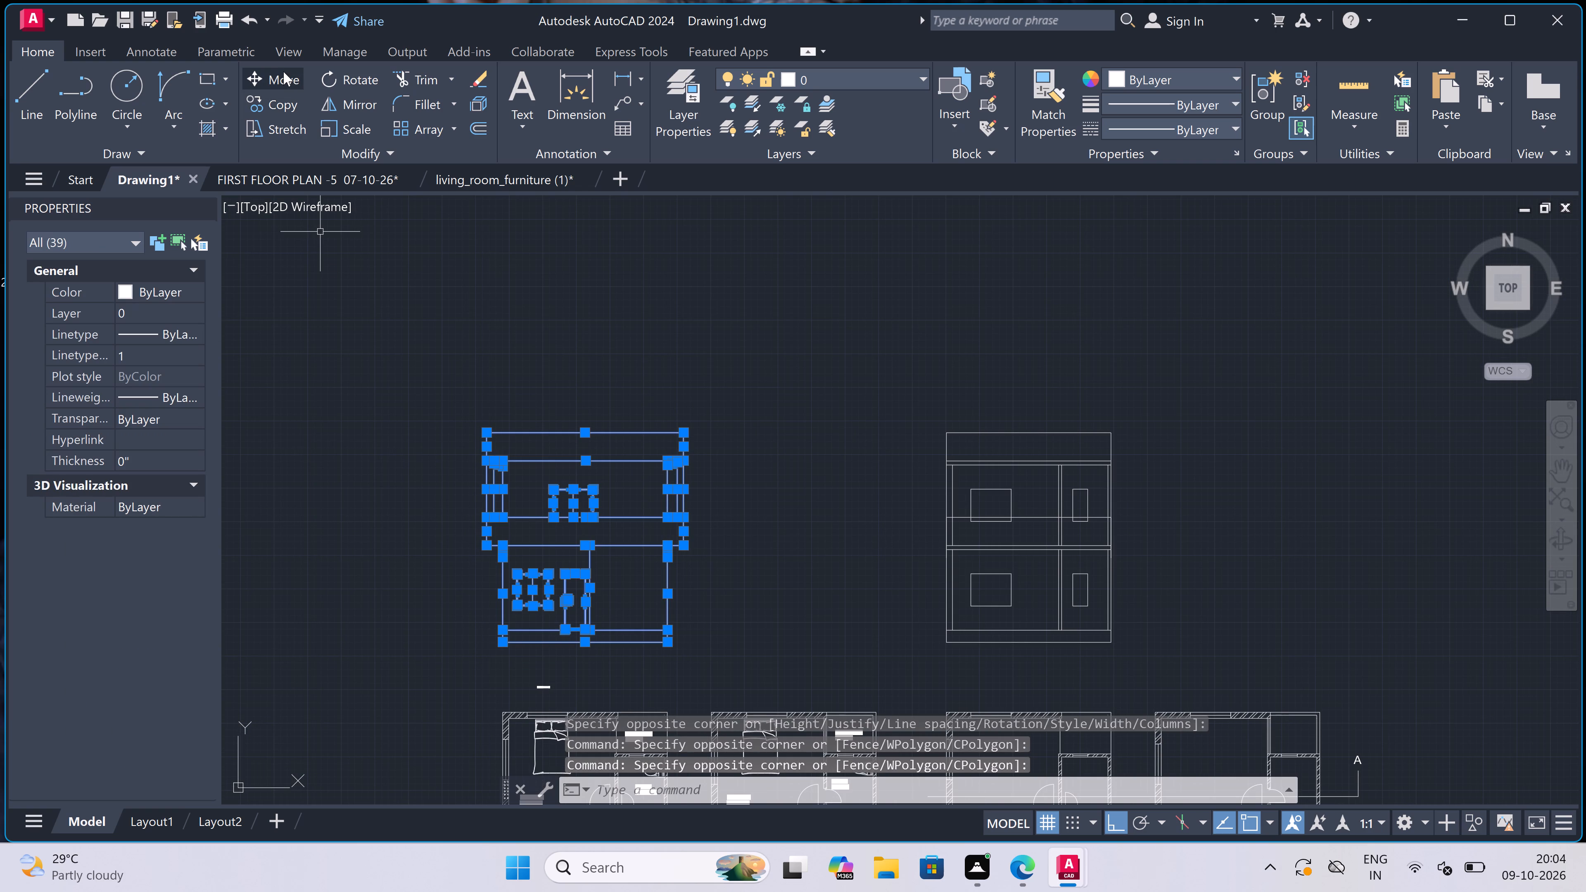
click(283, 71)
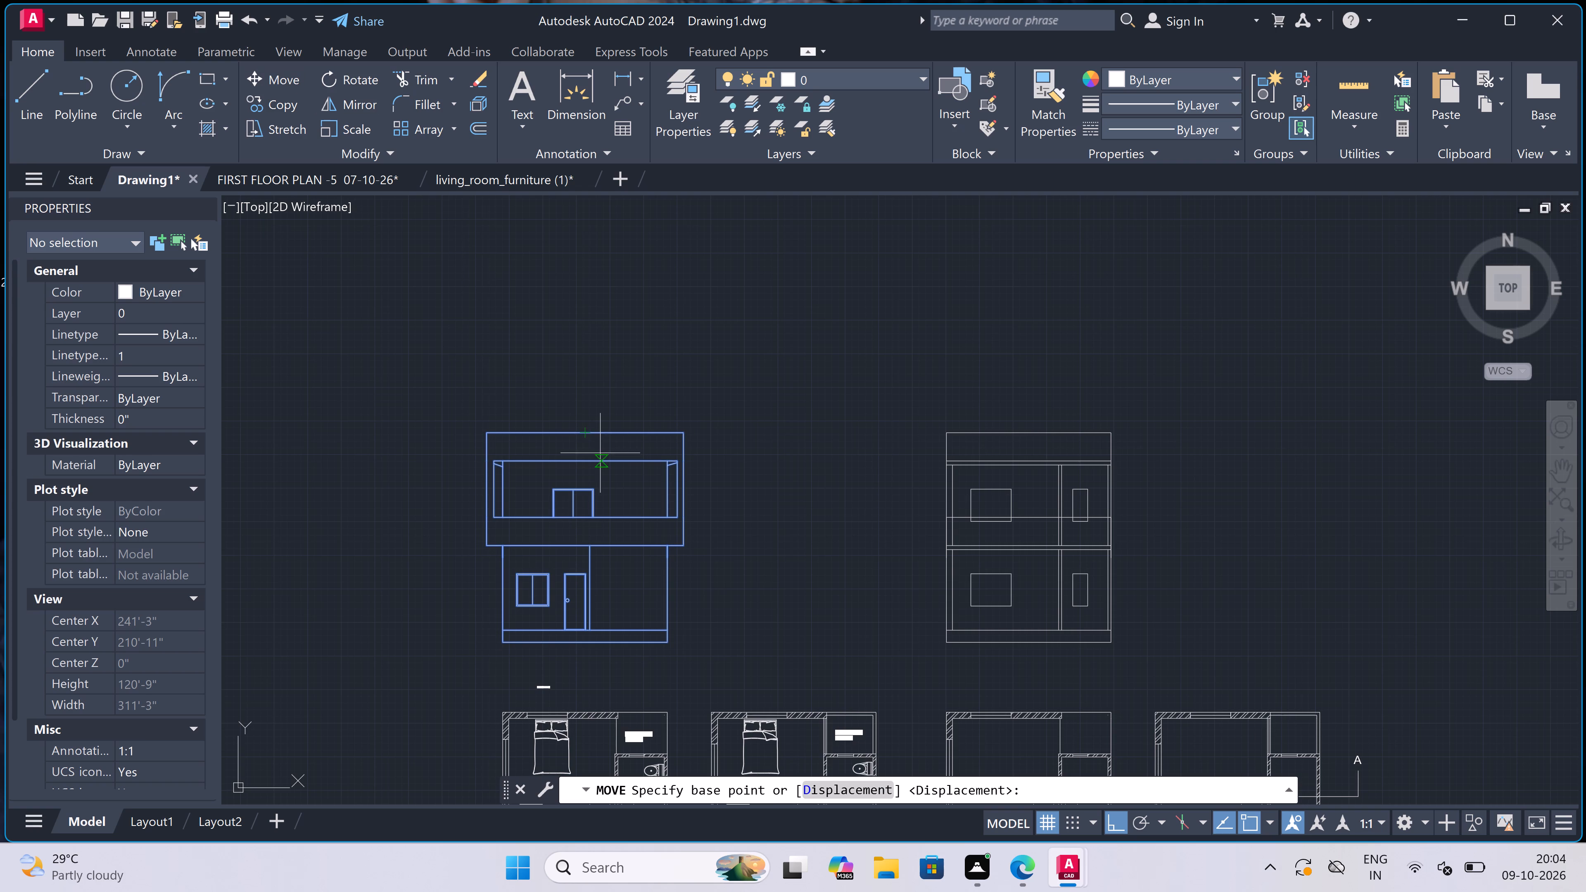
click(582, 441)
scroll(569, 476, up, 3)
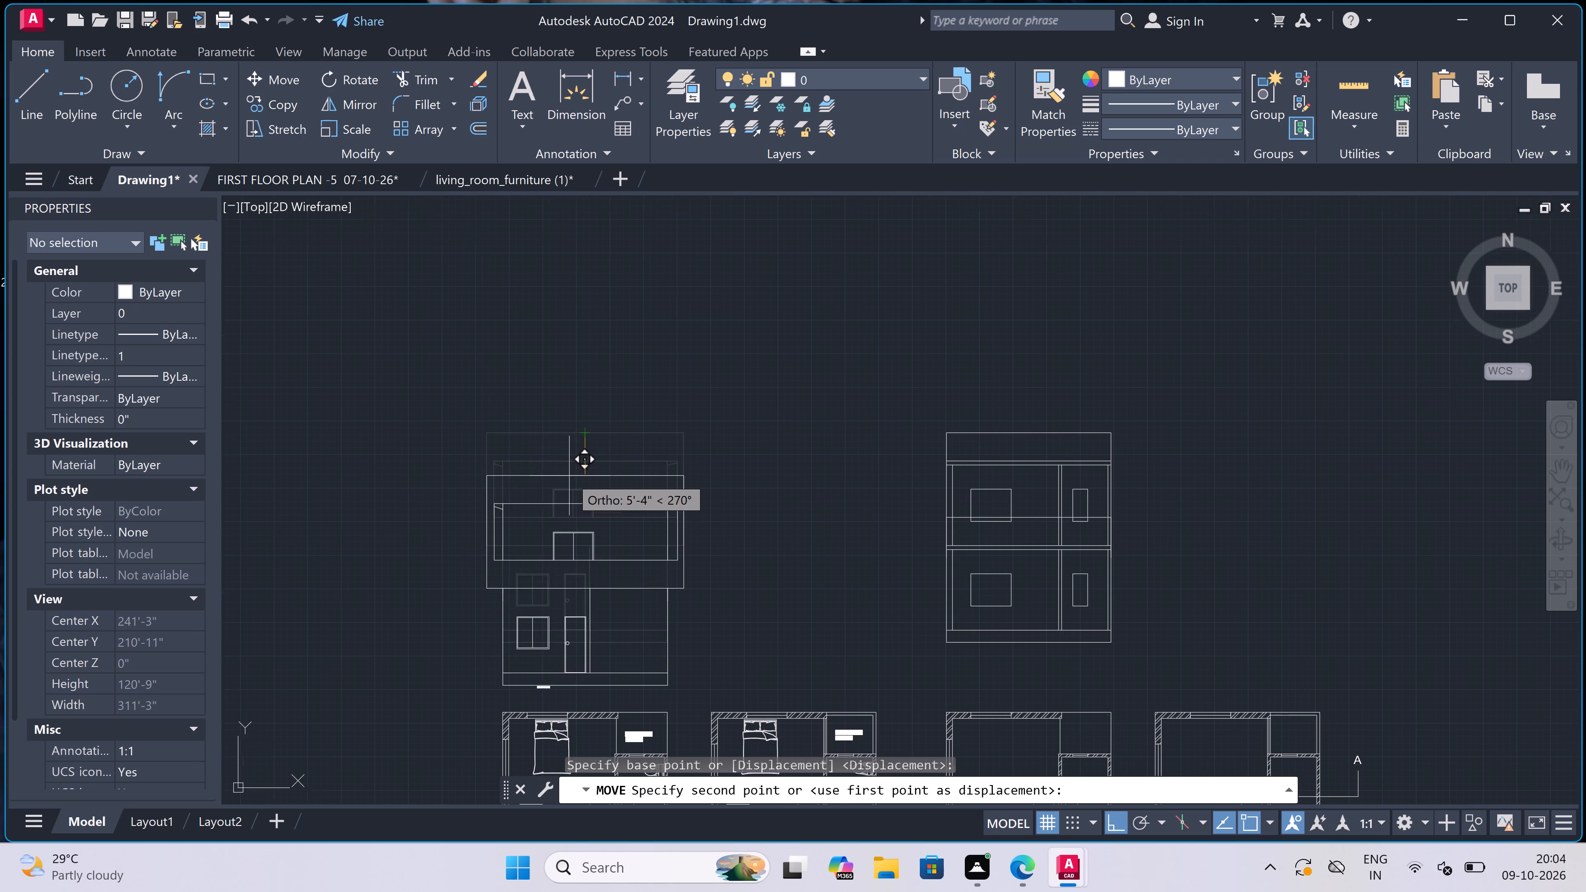
click(570, 476)
scroll(599, 442, down, 4)
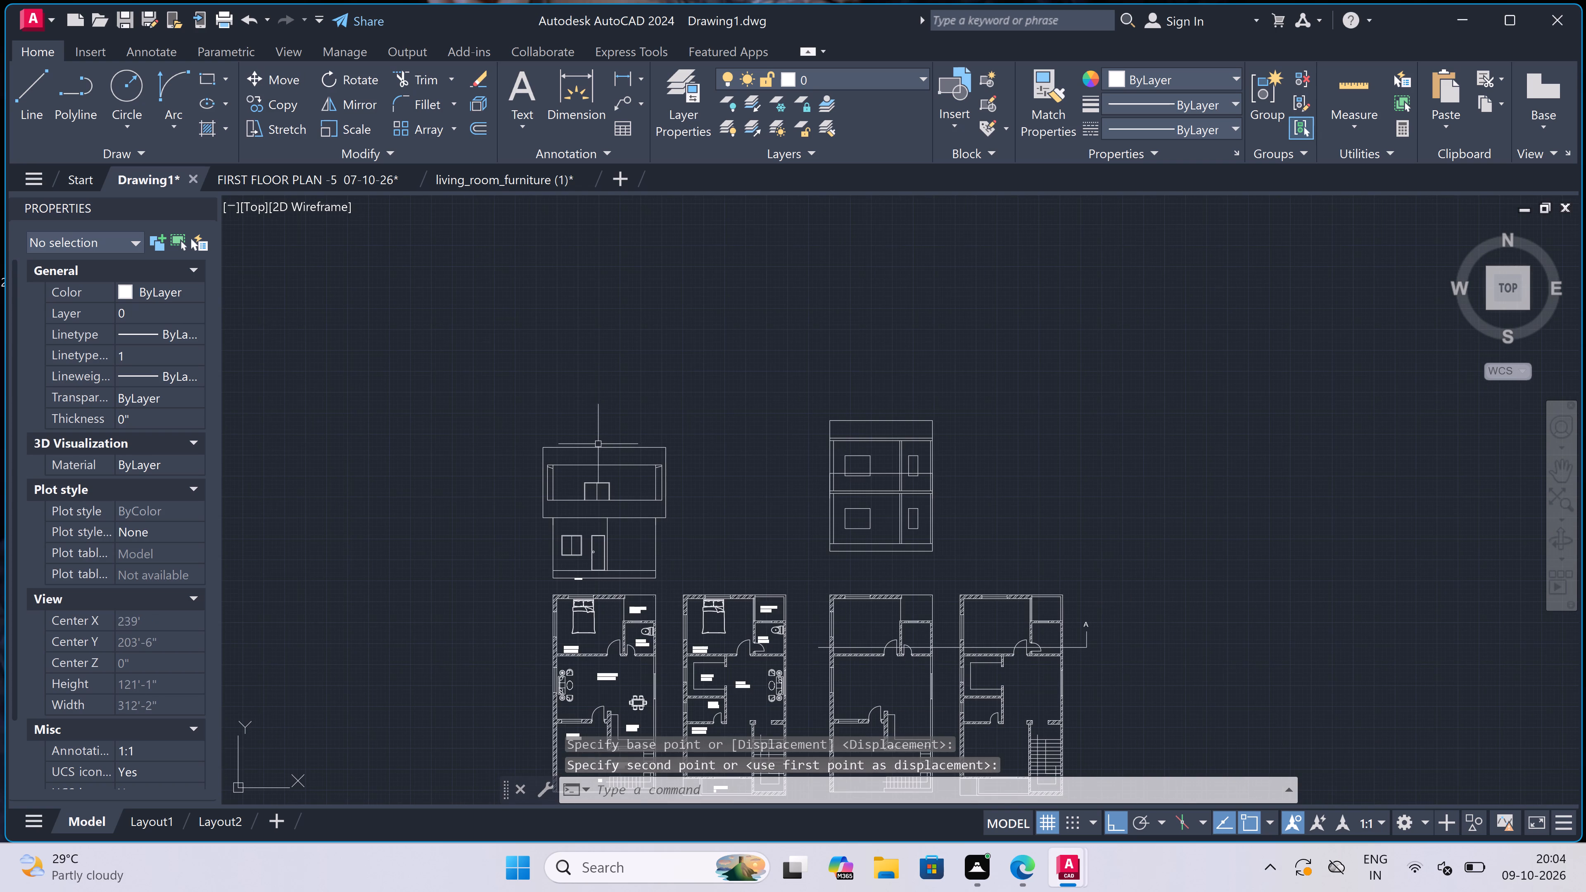
Turn off Ortho and move the "ELEVATION" label down and right, into the middle of the gap below the first elevation's base.
scroll(594, 508, up, 1)
scroll(594, 508, down, 1)
scroll(571, 605, up, 4)
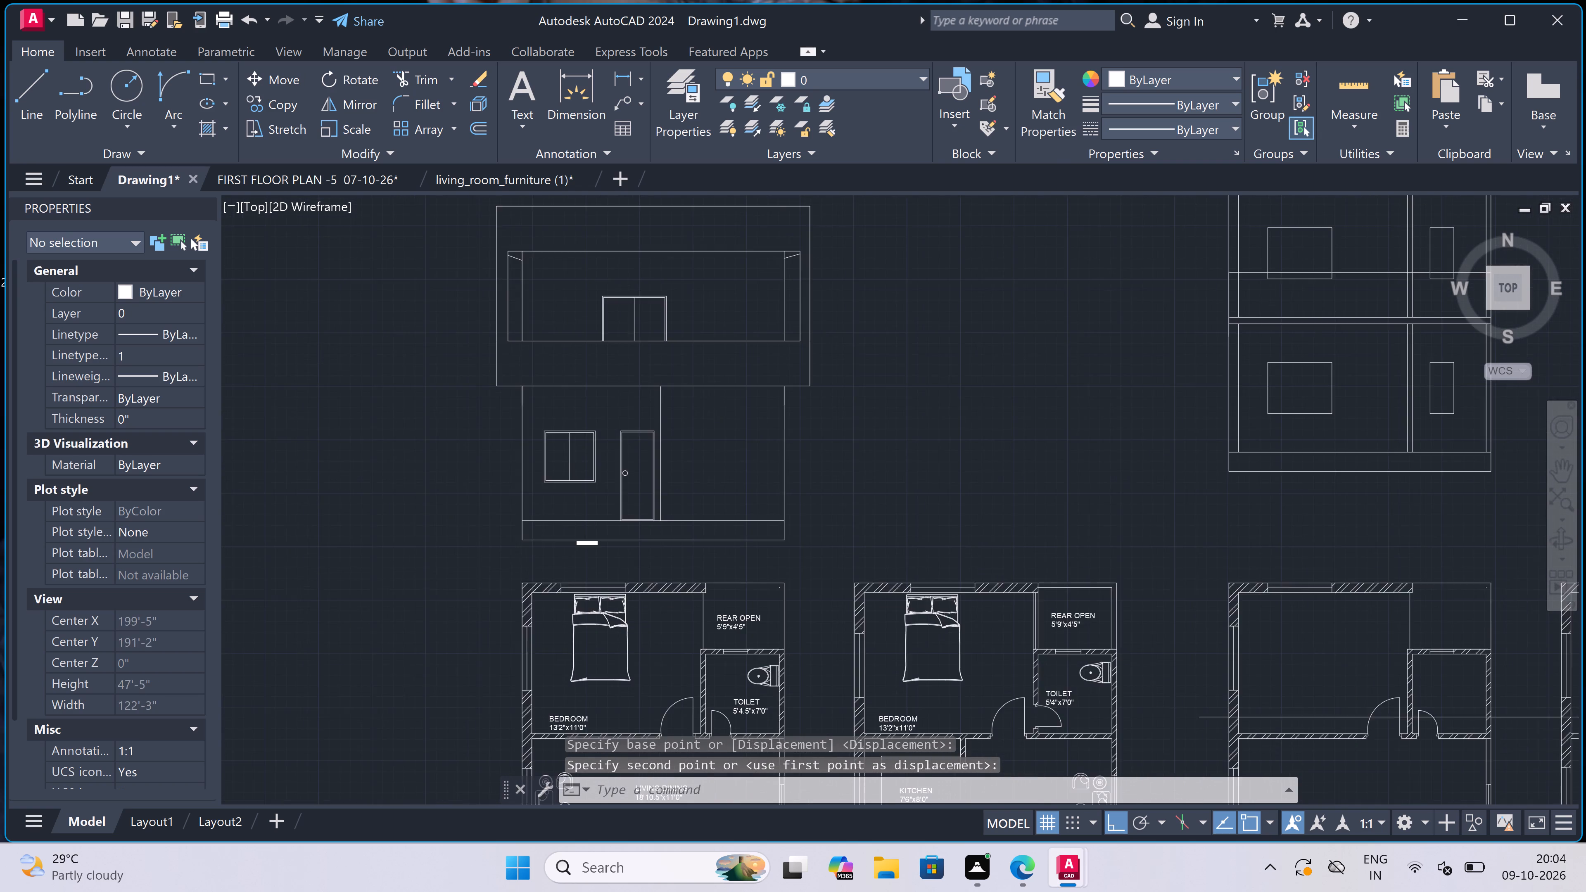
click(601, 456)
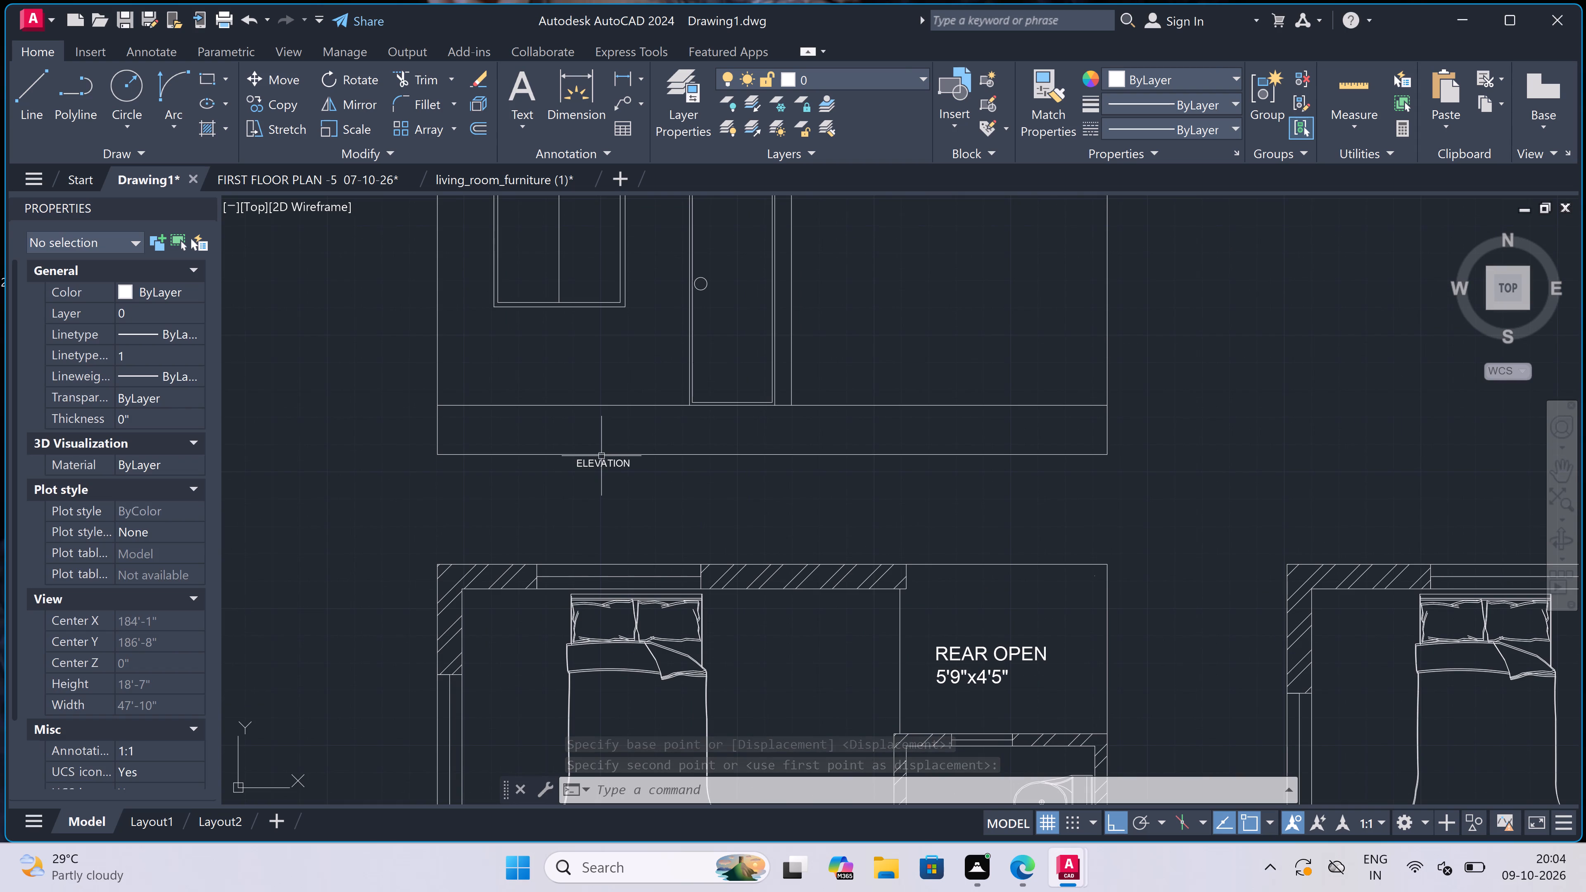
scroll(601, 456, up, 2)
key(Escape)
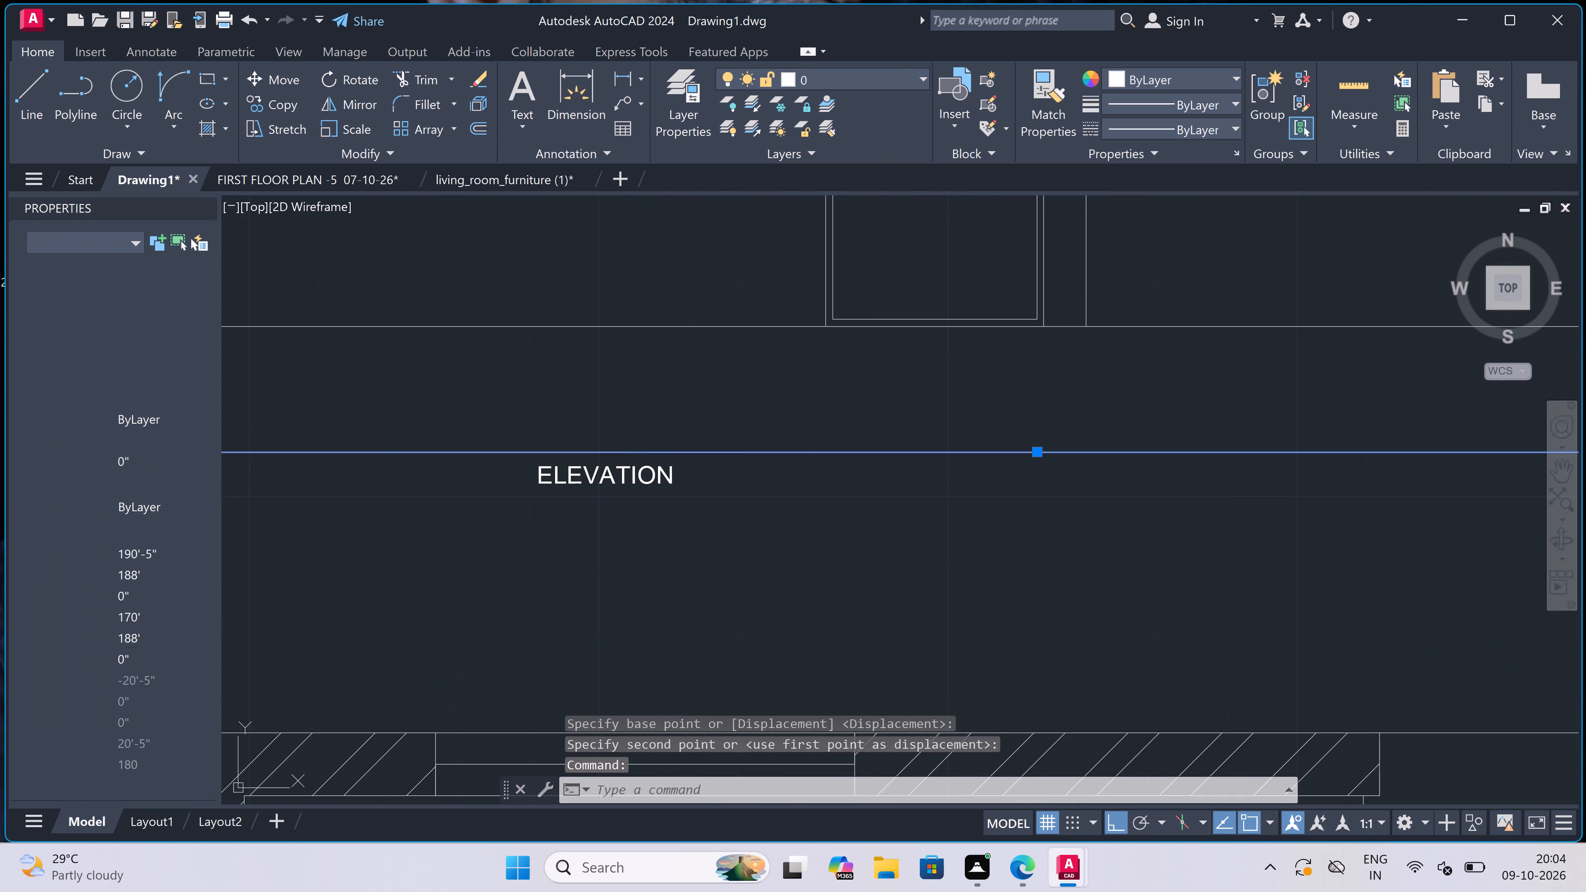
click(594, 470)
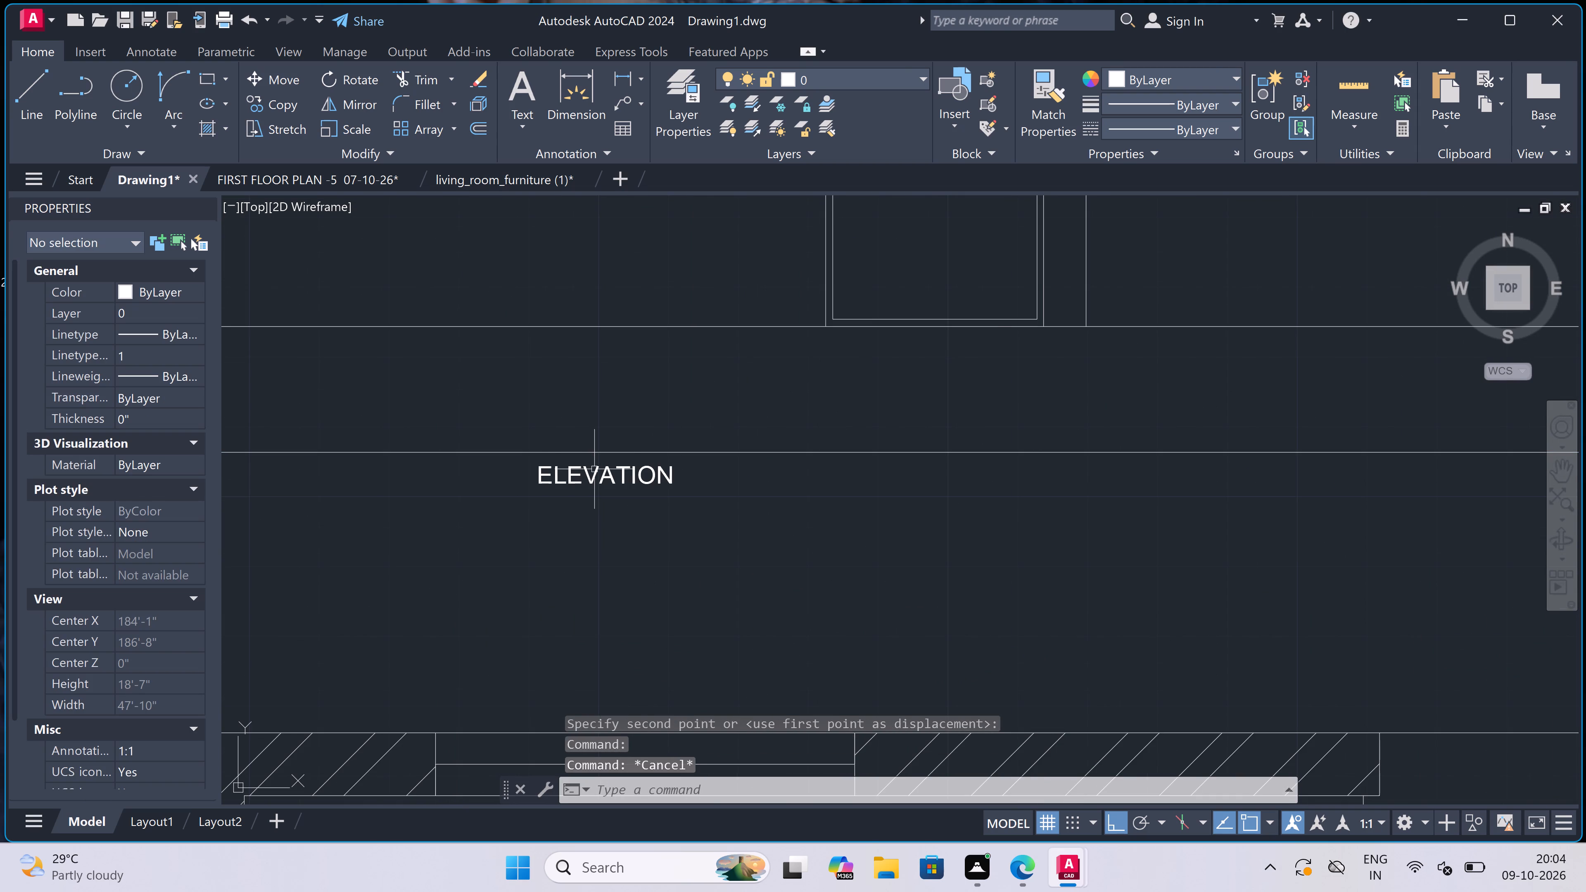
click(539, 463)
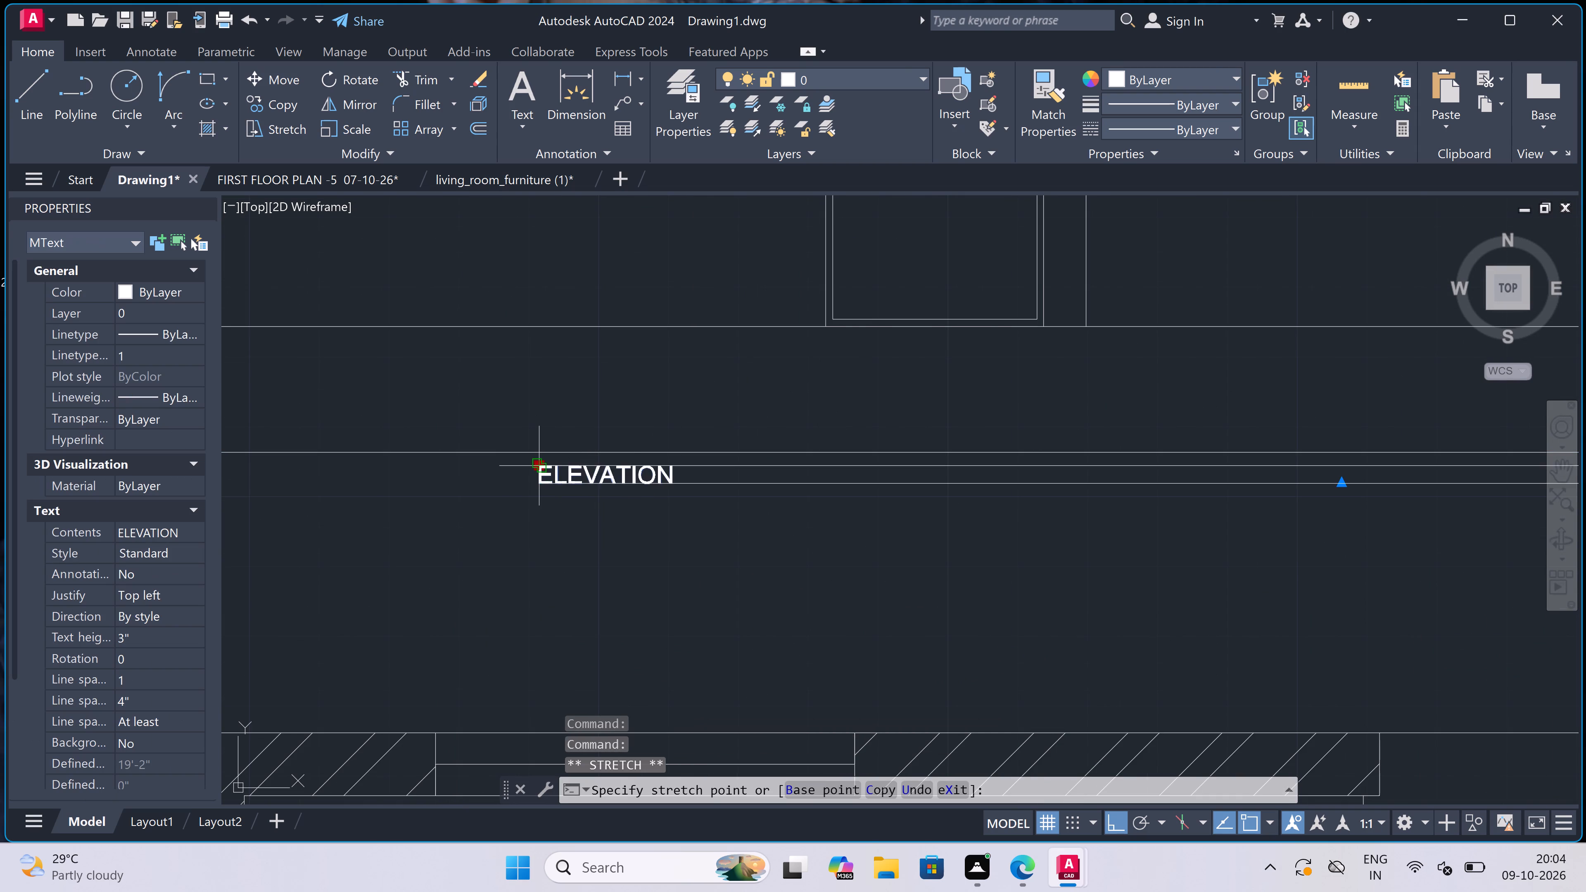
key(F8)
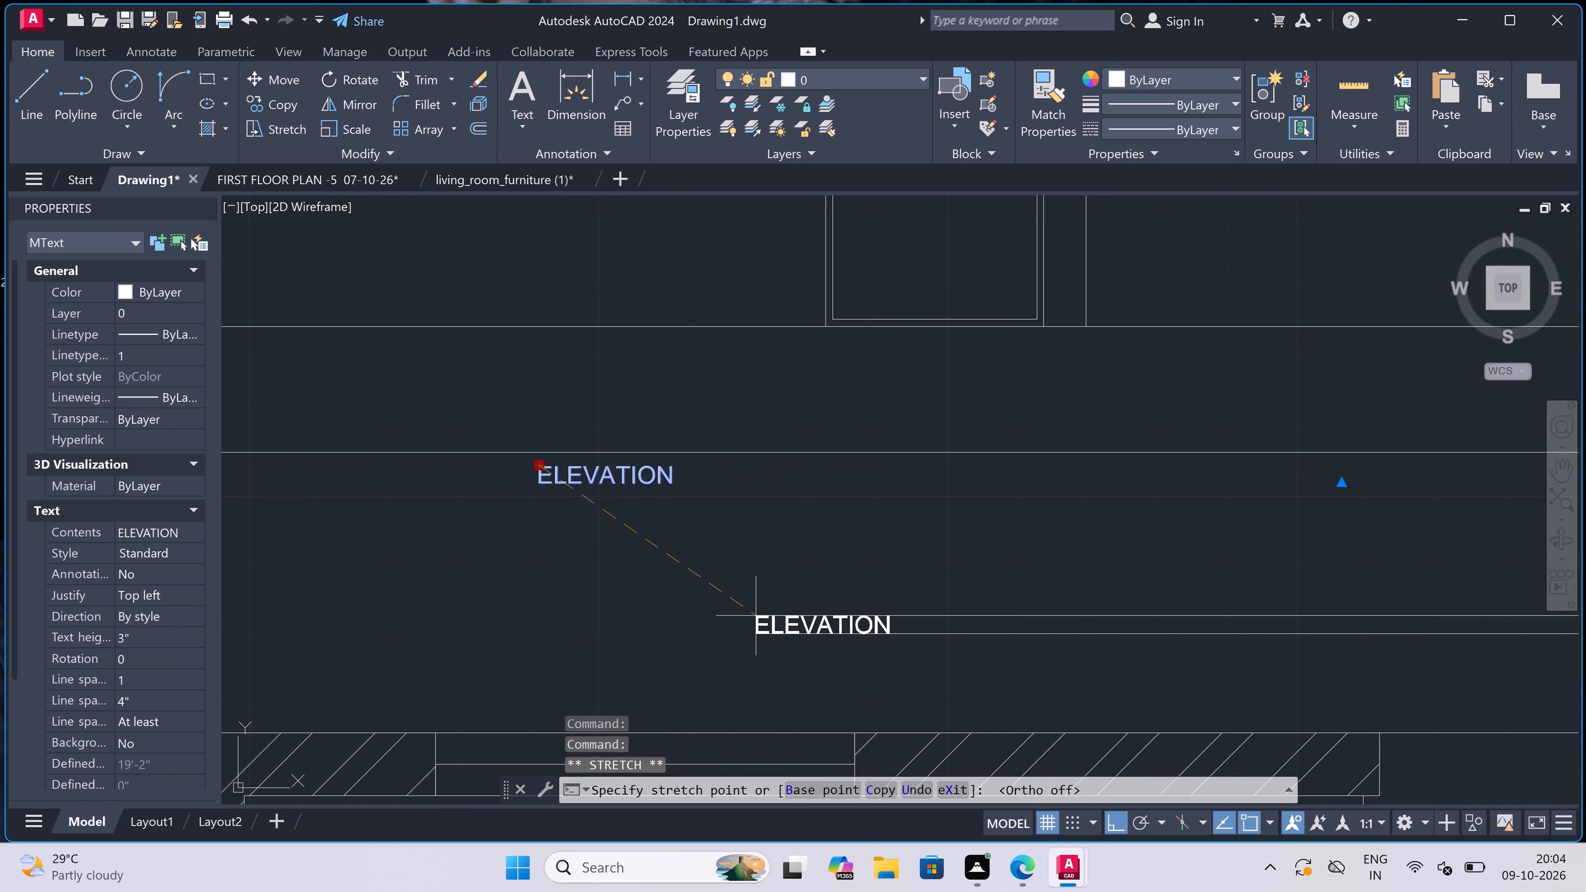
click(758, 599)
scroll(733, 546, down, 1)
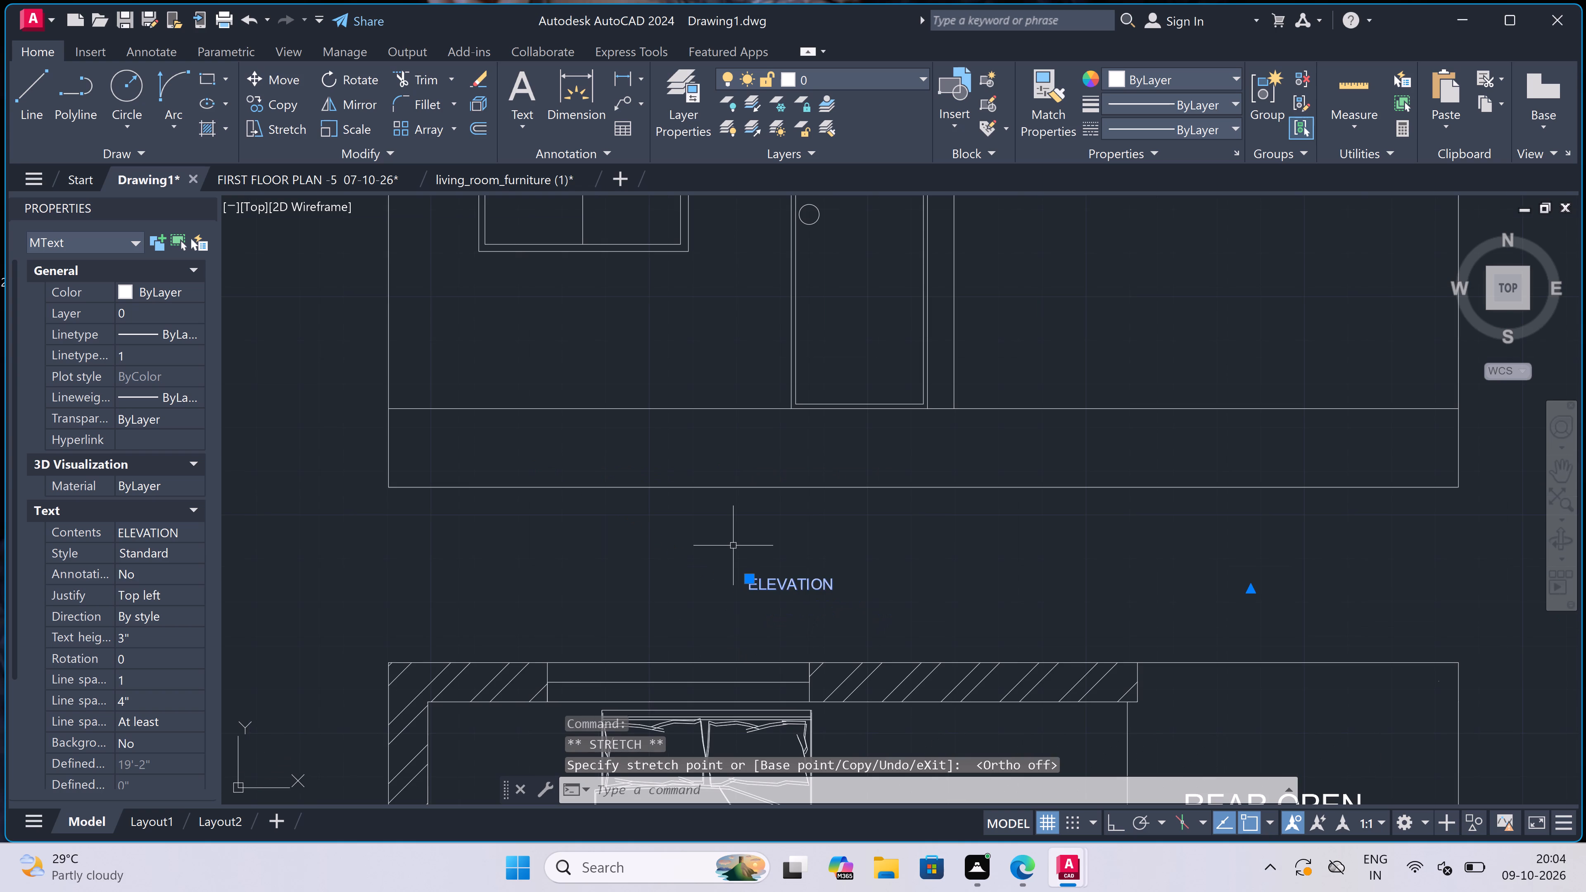
key(Escape)
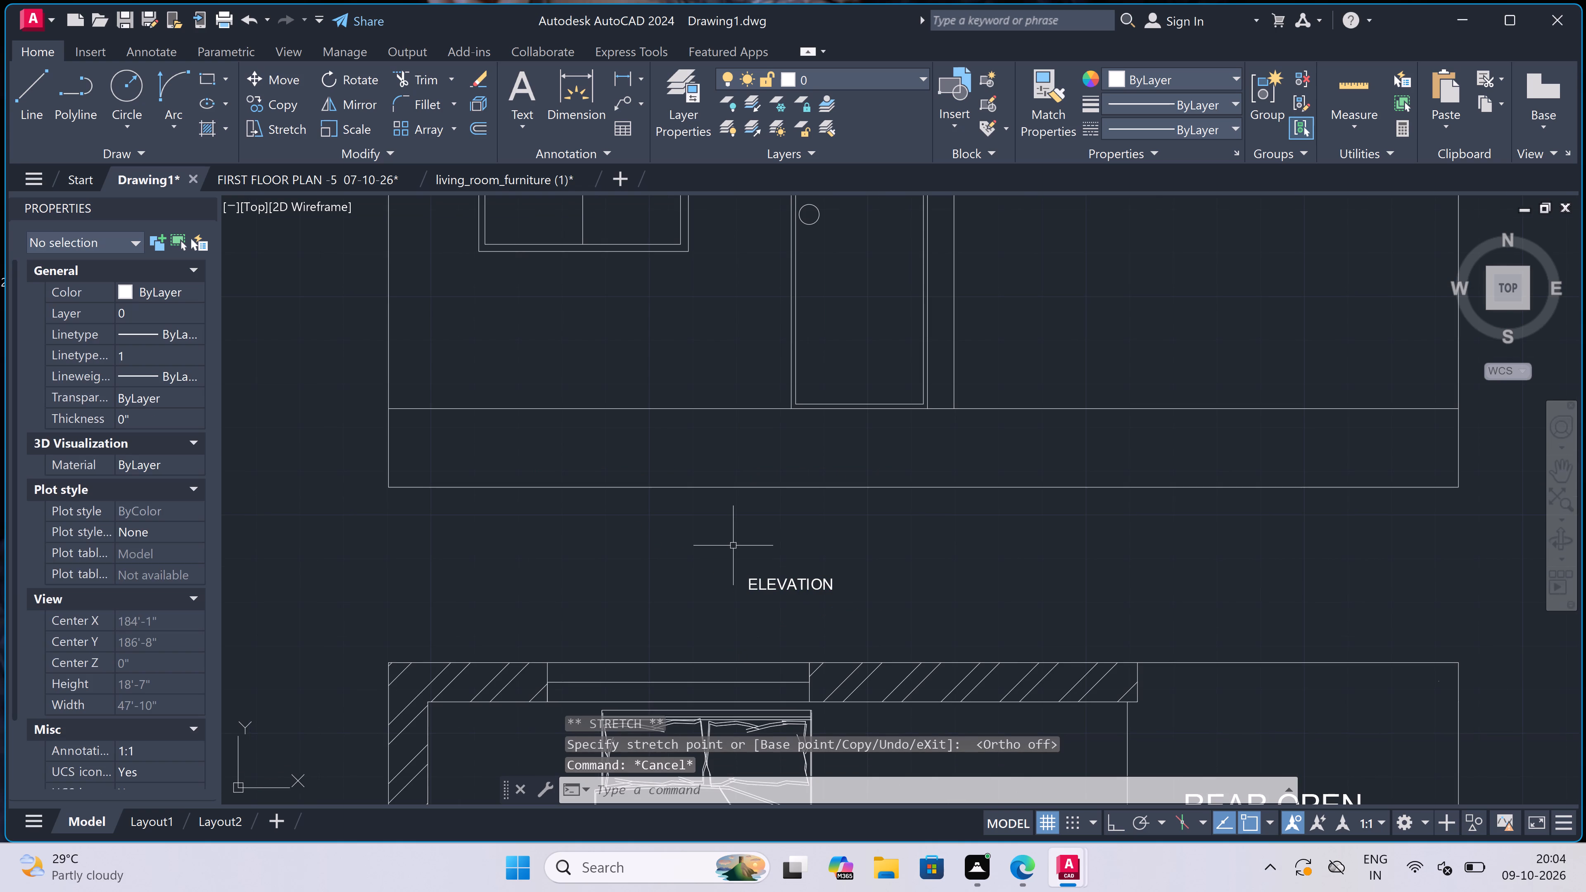
Move the whole section view straight down towards its plan, bringing its base nearly level with the first elevation's base.
scroll(735, 543, down, 6)
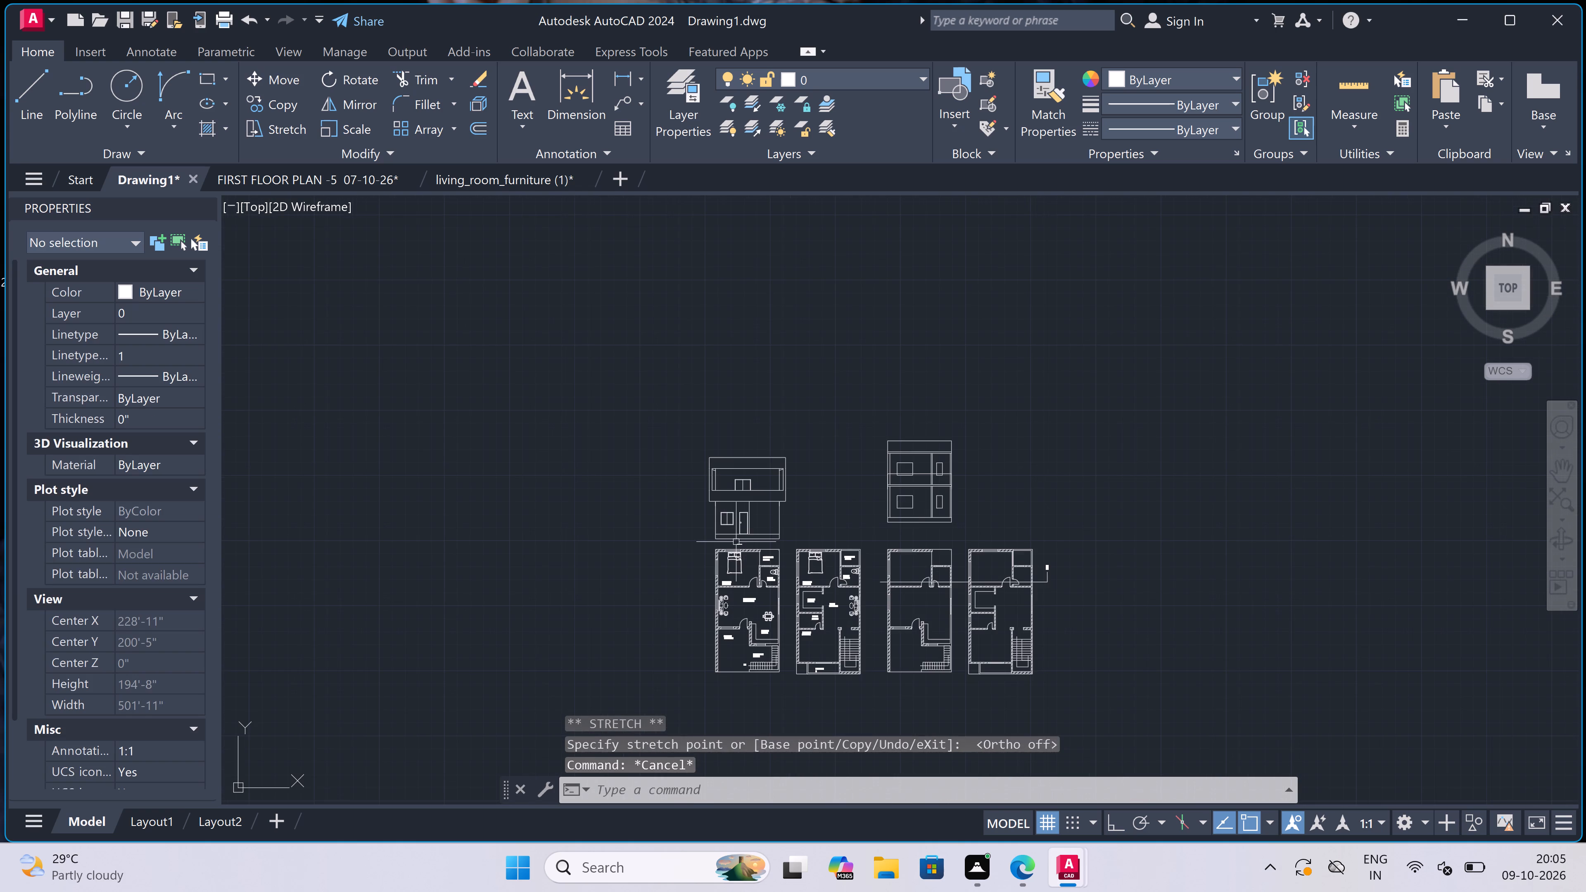
scroll(919, 502, up, 2)
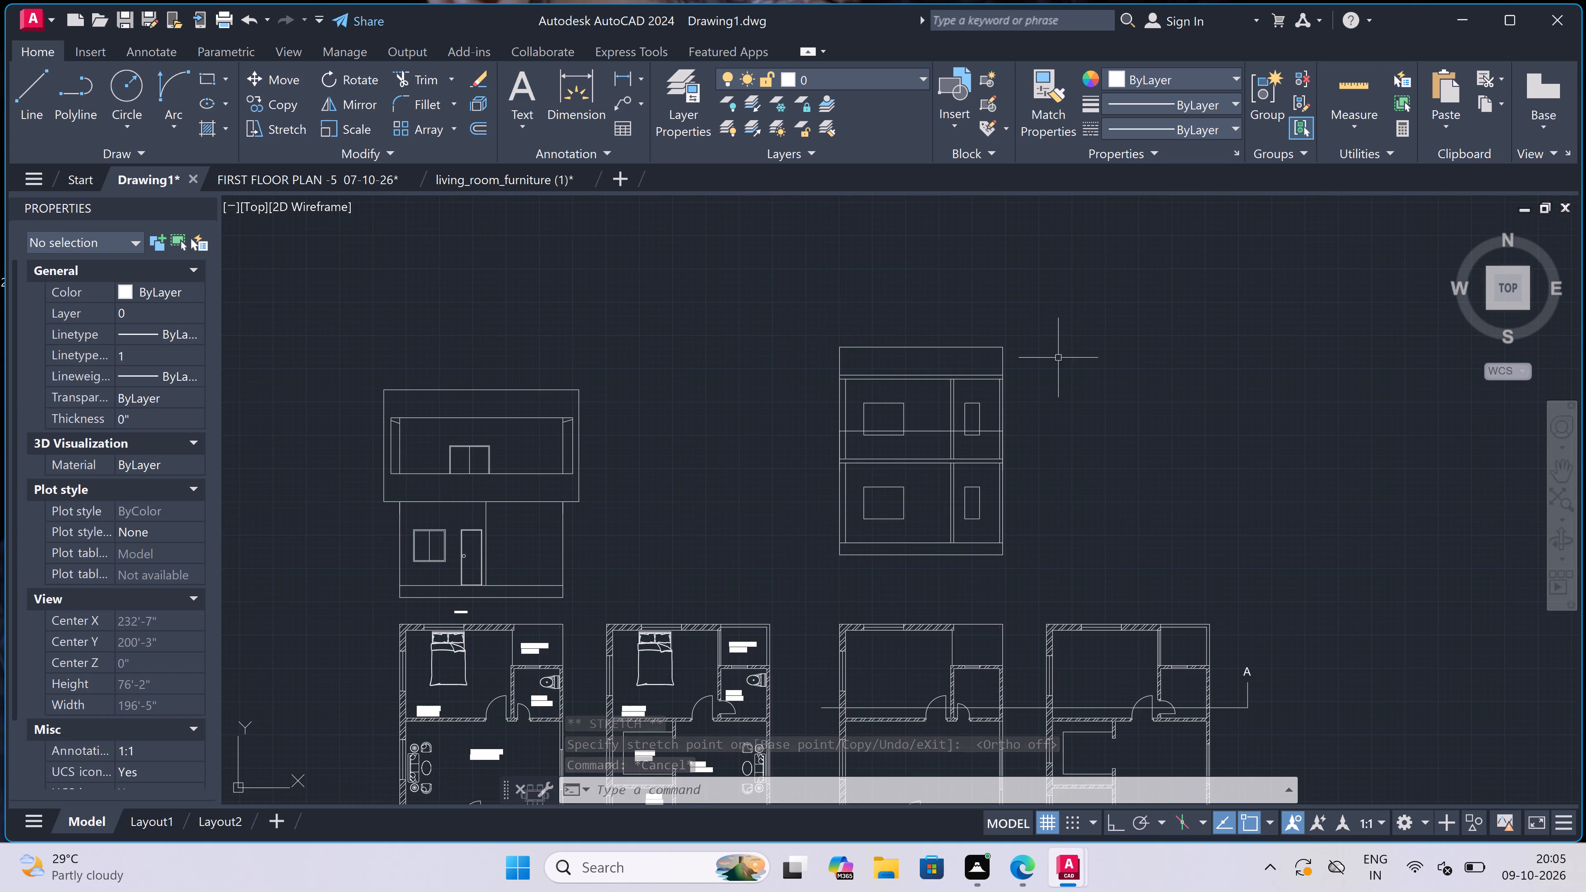
click(1054, 334)
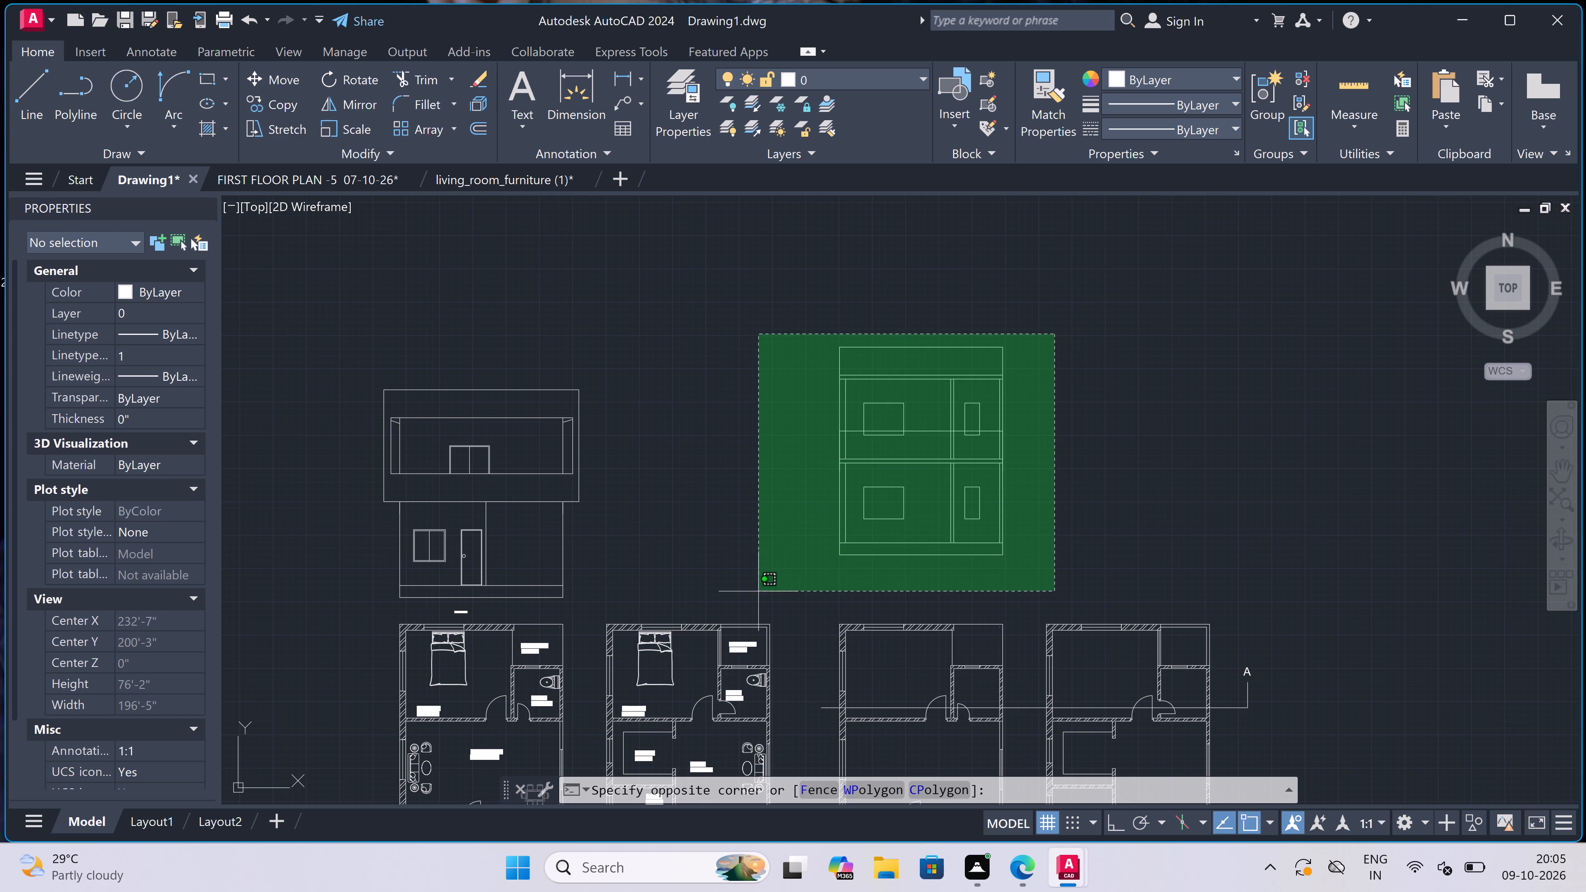
click(758, 592)
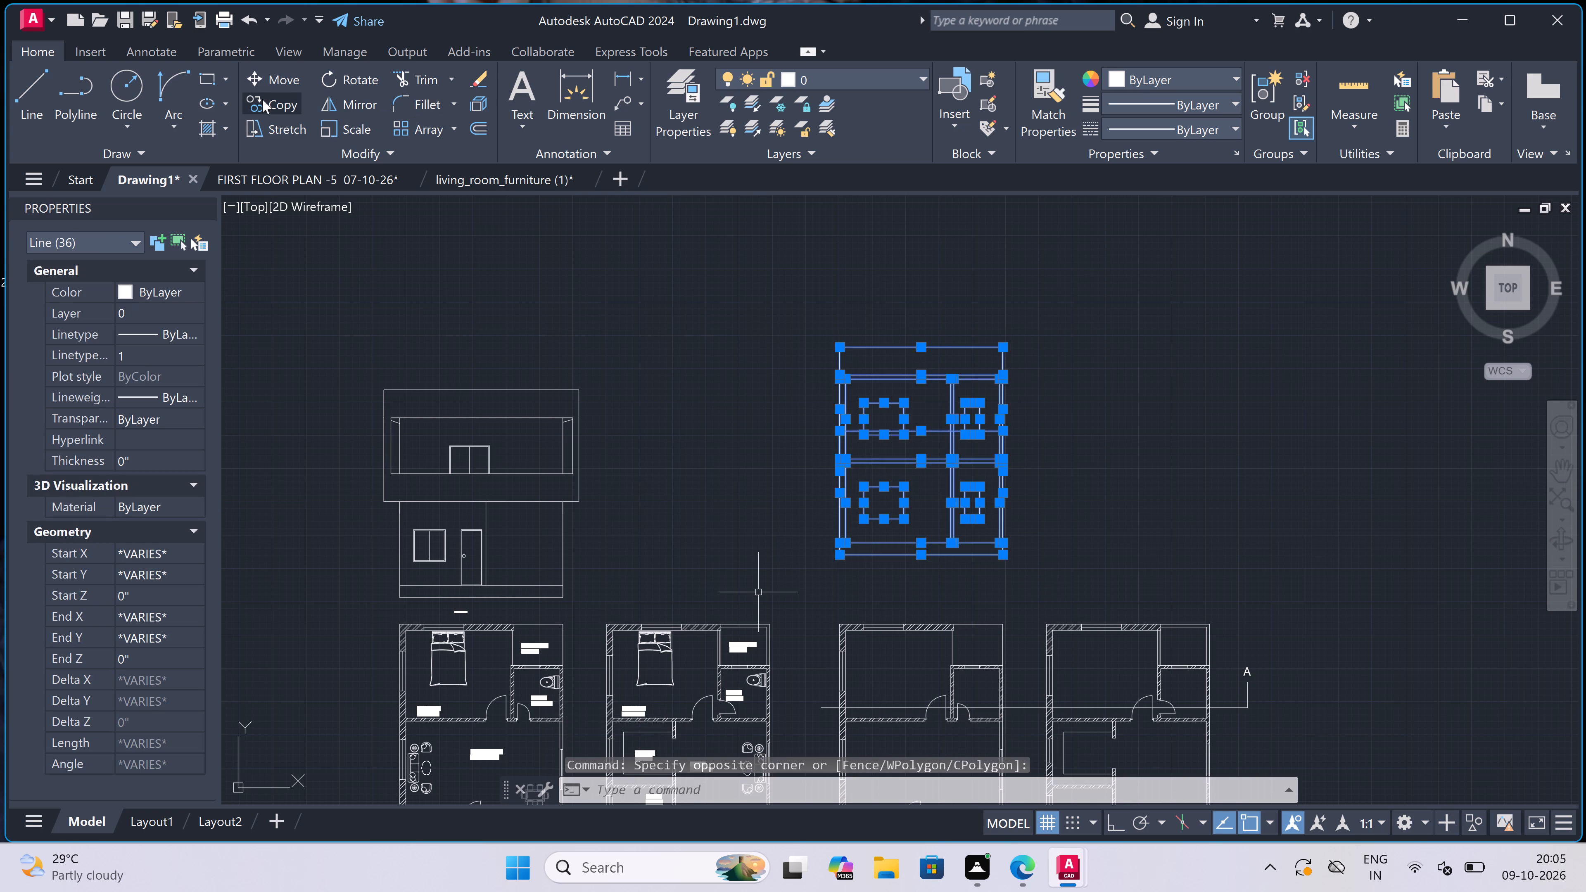
click(271, 71)
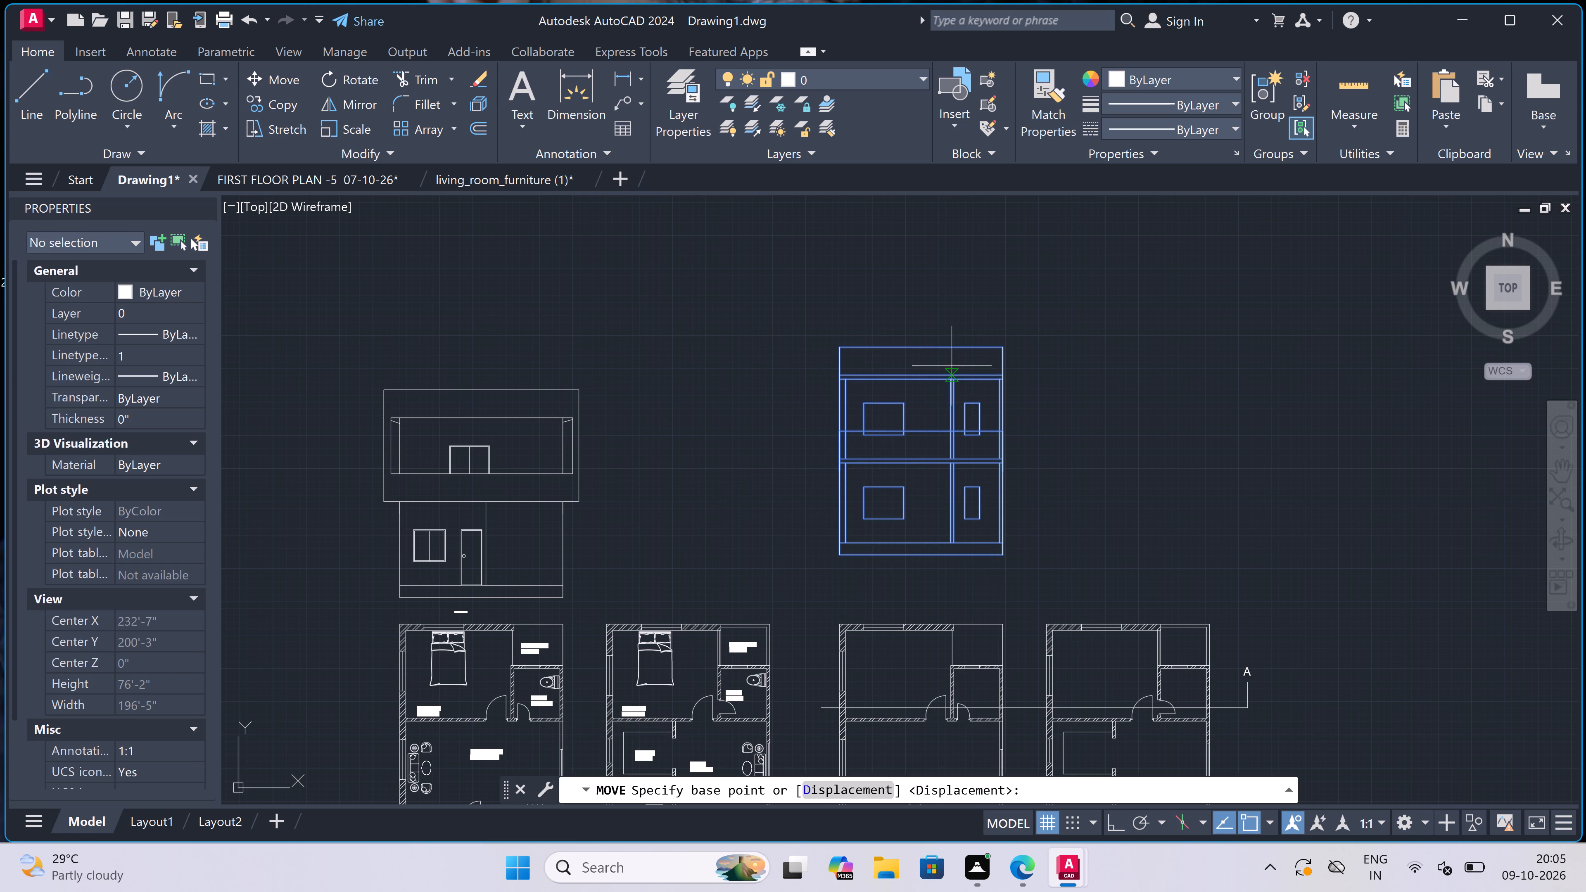
click(925, 369)
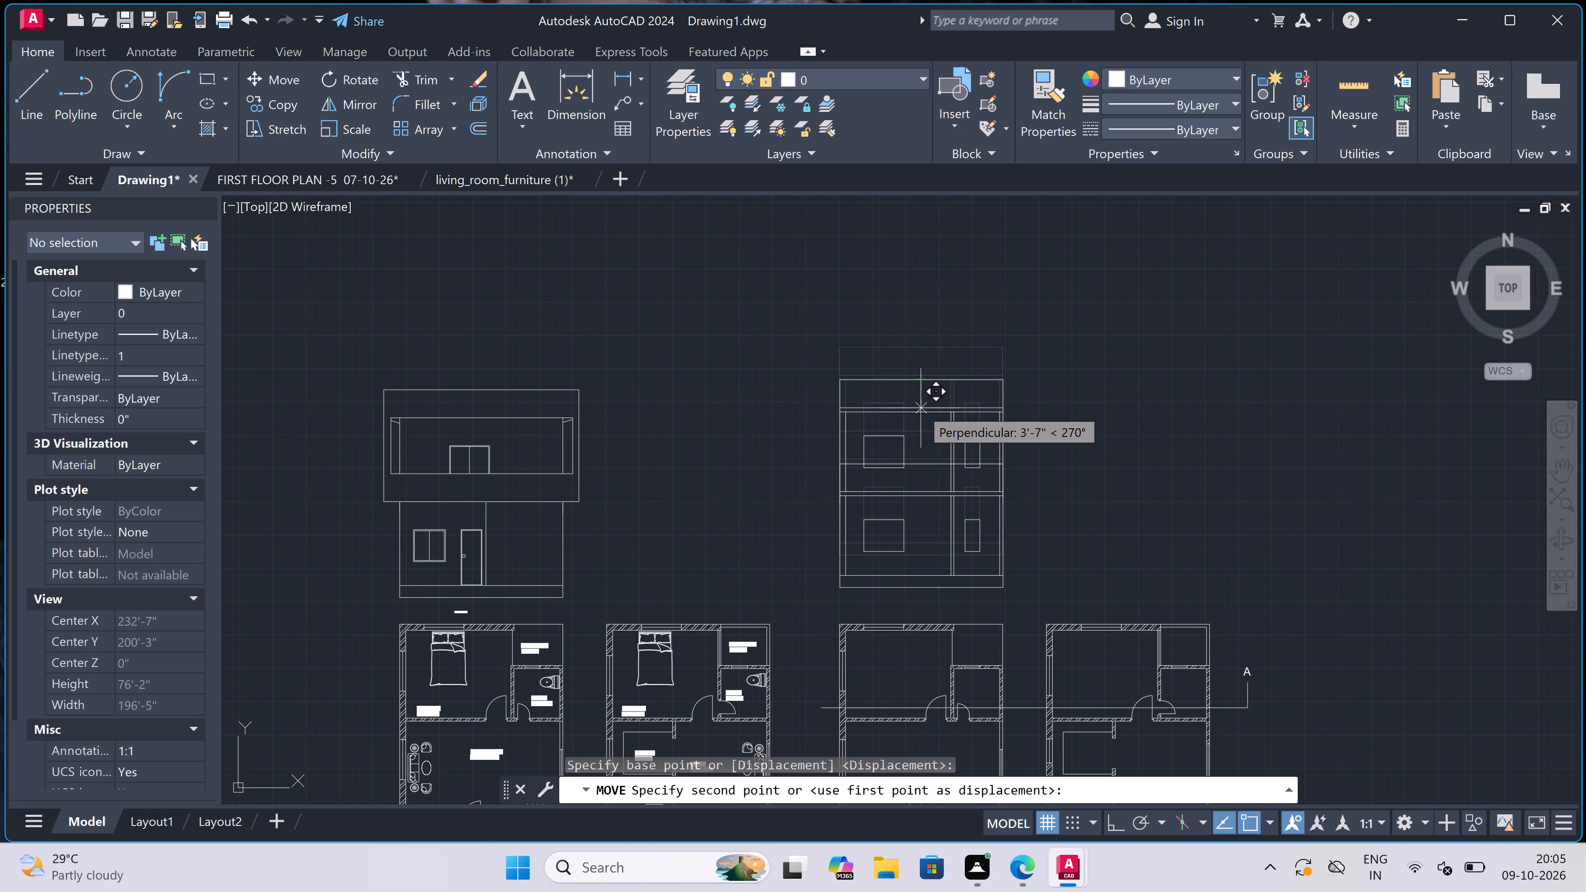
click(921, 413)
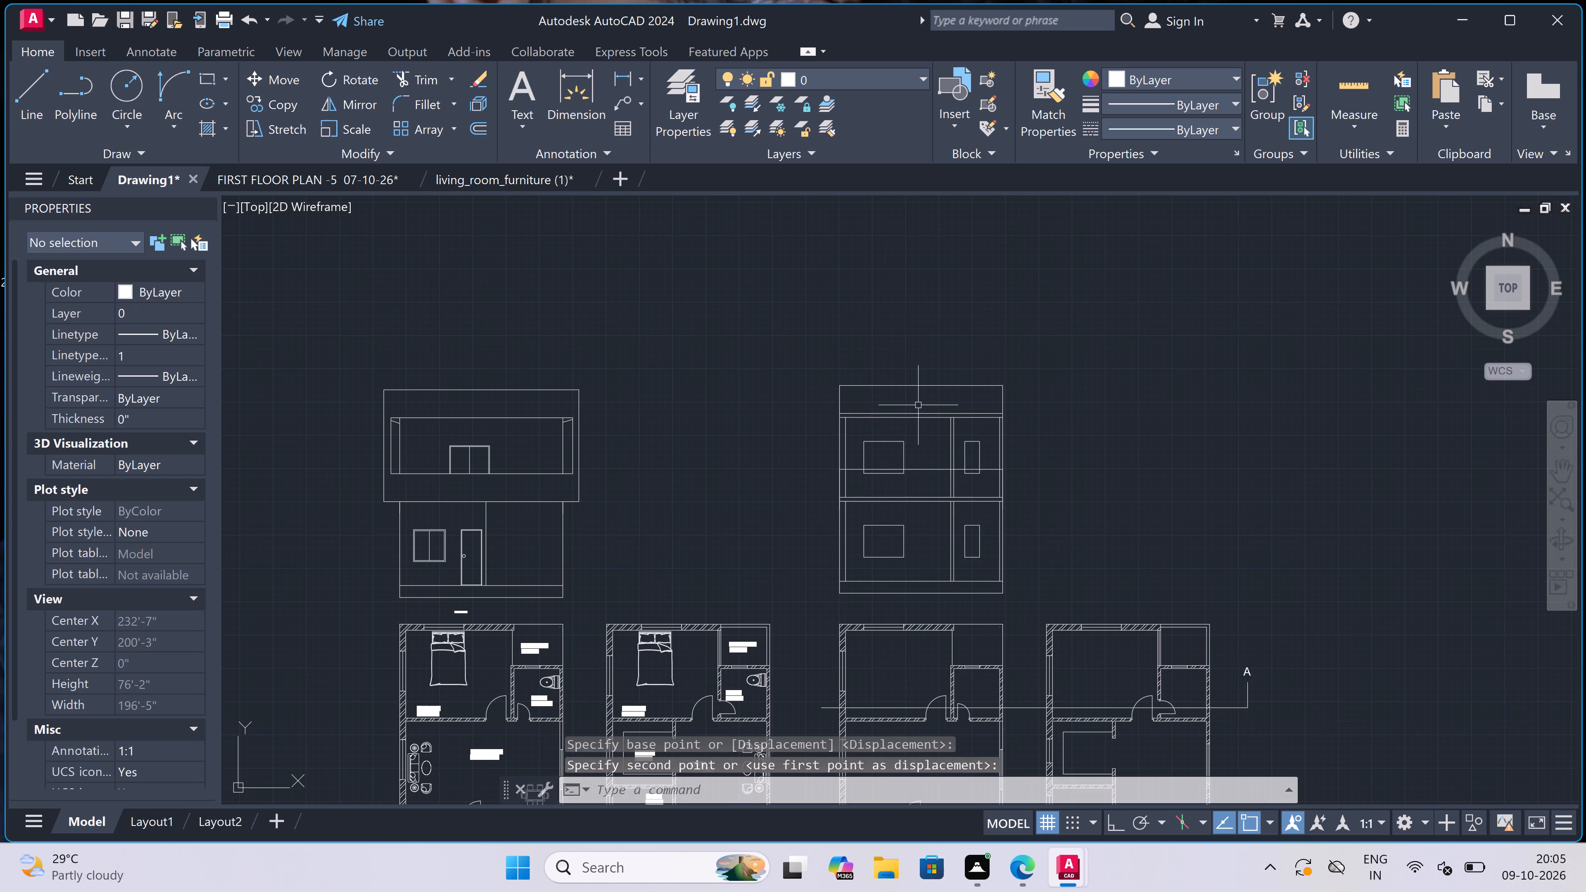
Erase the stray horizontal line running across the upper floor and its windows in the section view.
scroll(838, 358, down, 3)
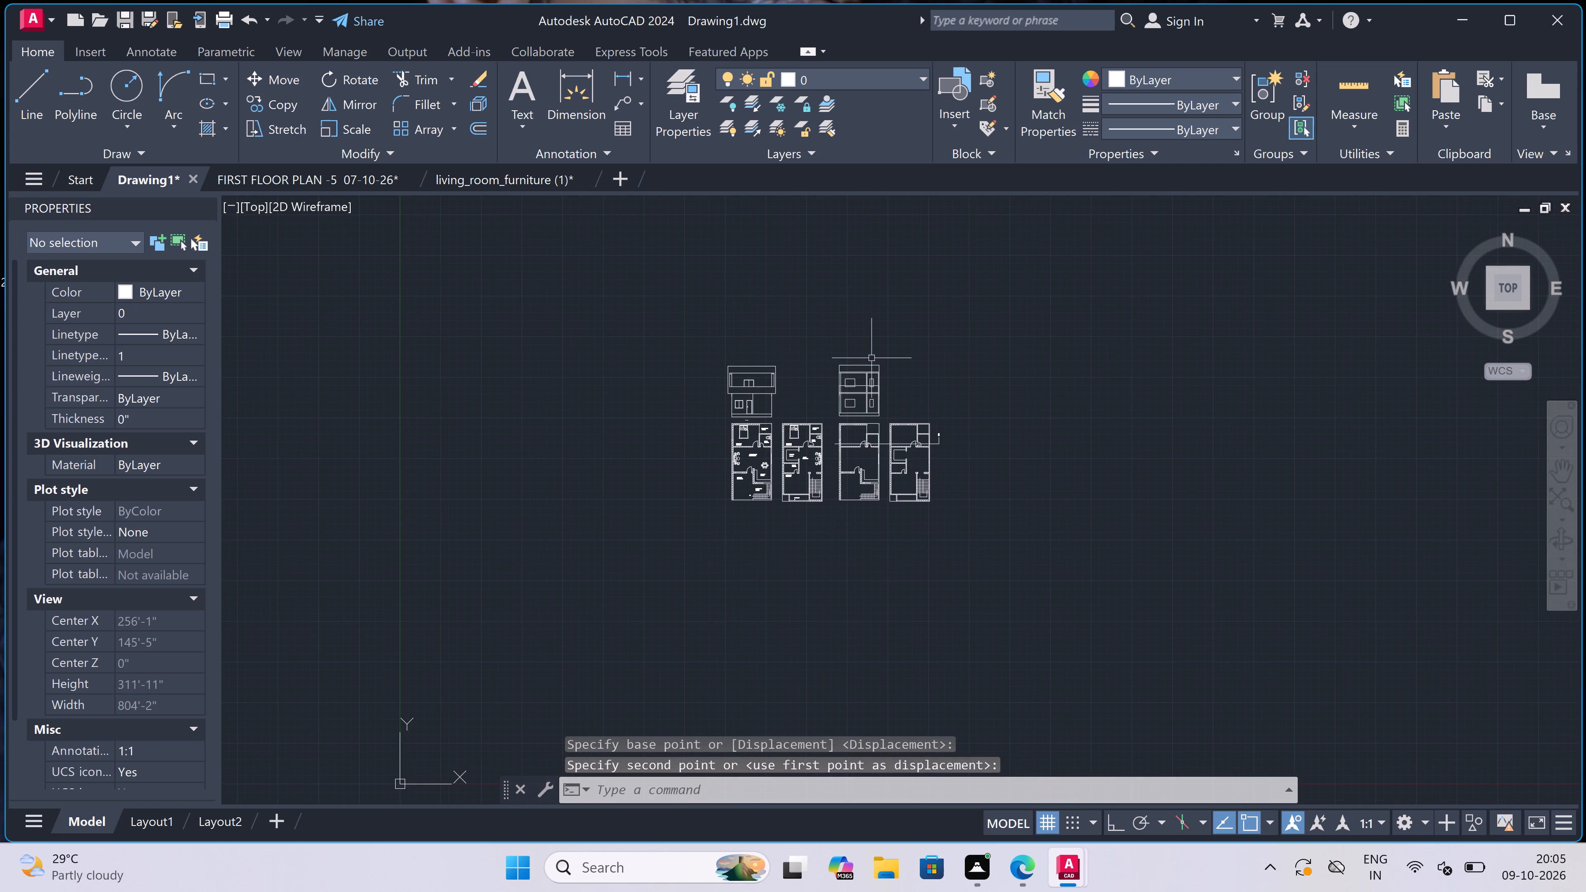
scroll(899, 358, up, 4)
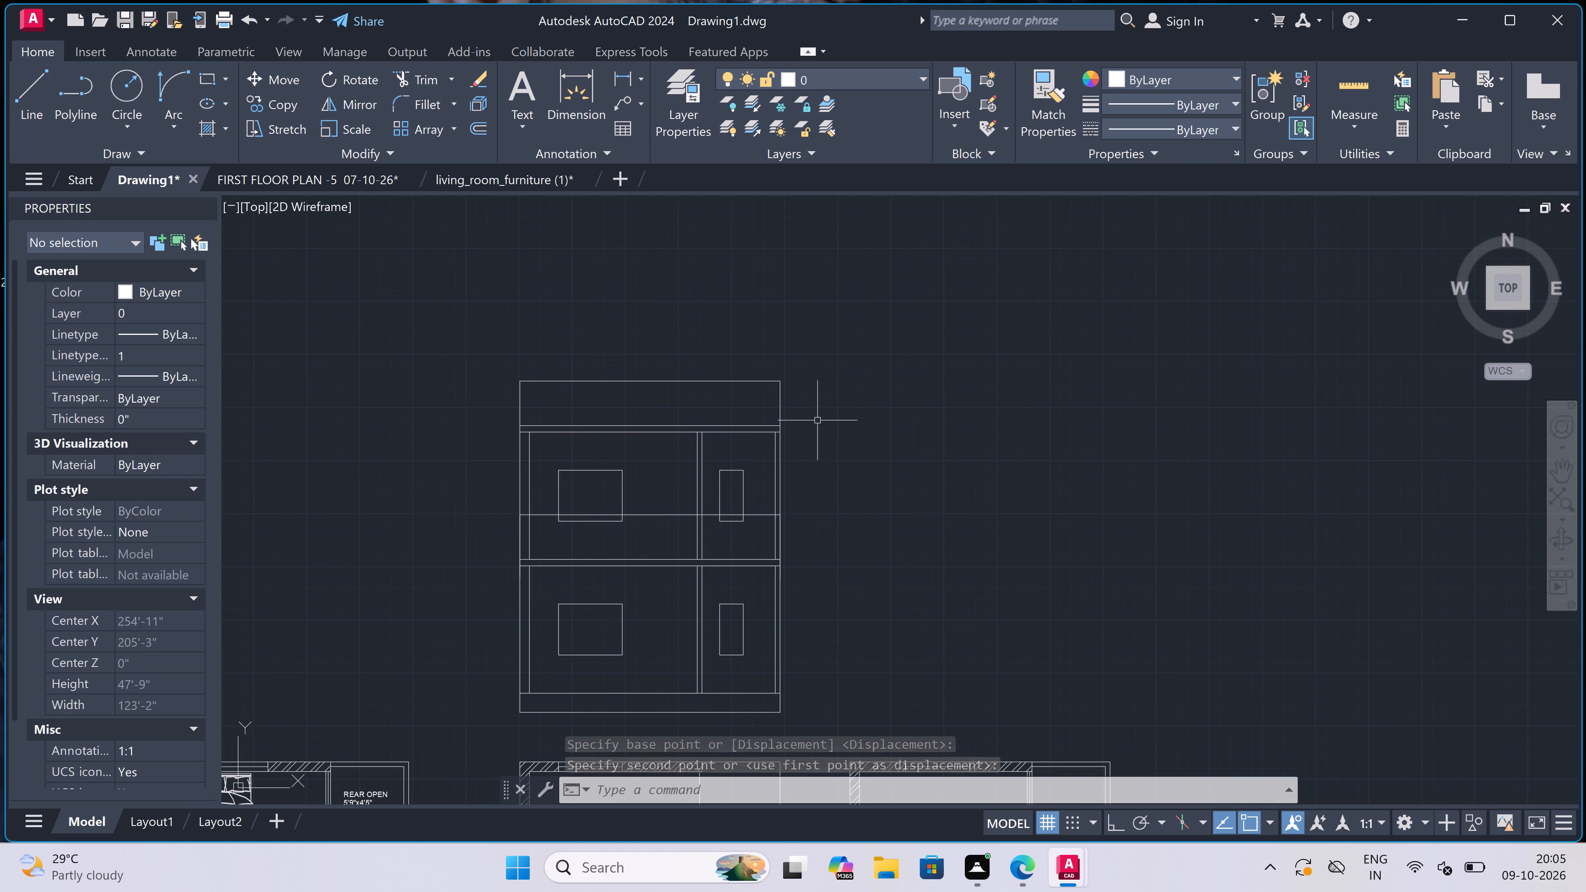
click(665, 497)
click(636, 543)
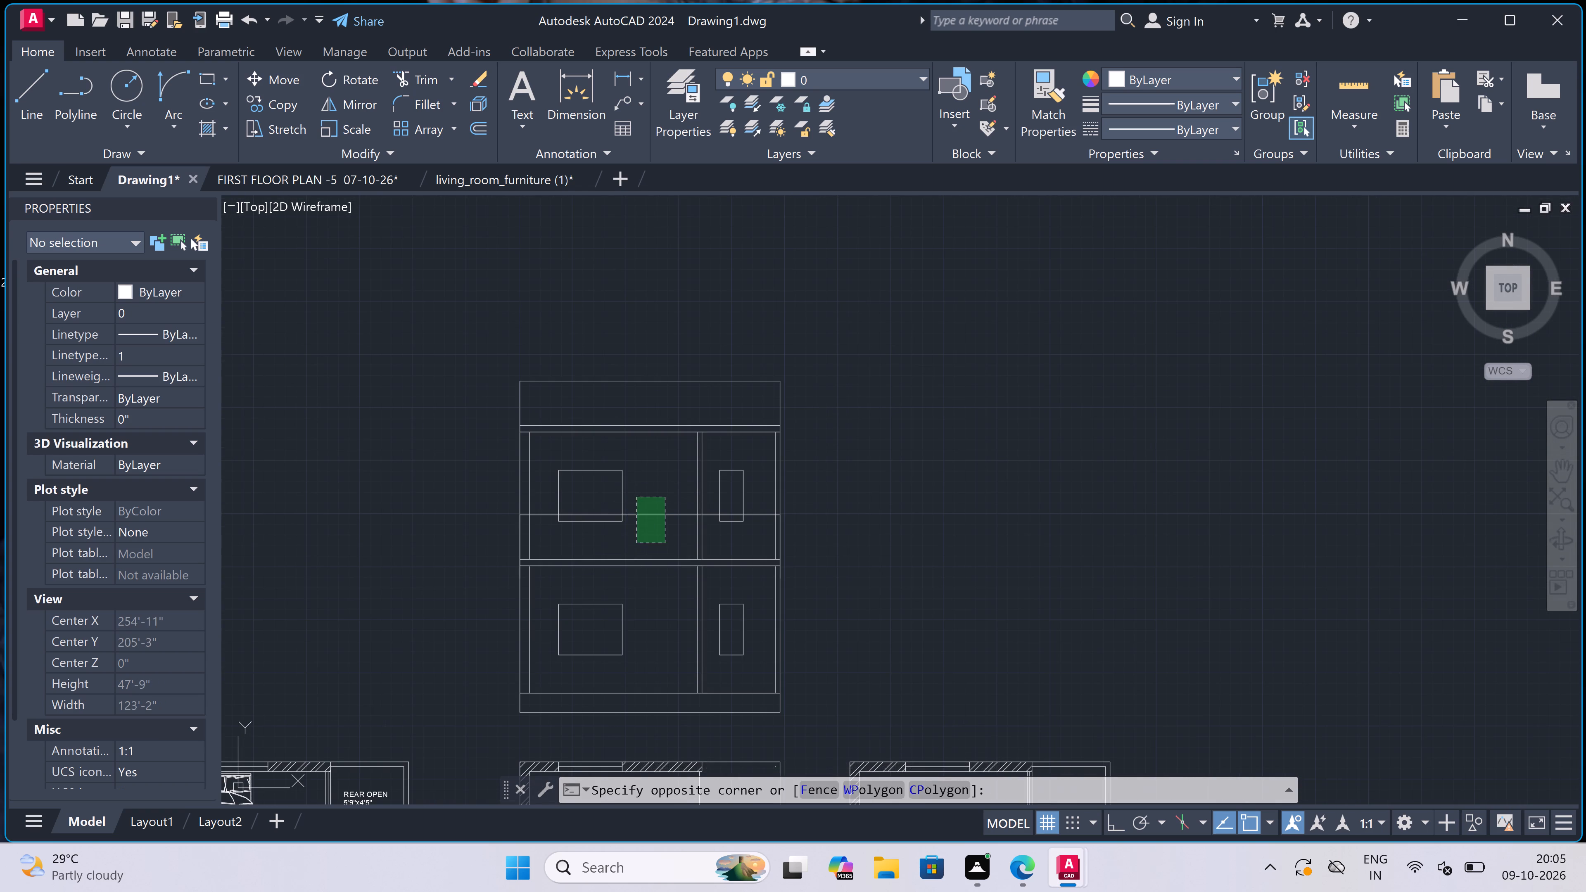
key(Delete)
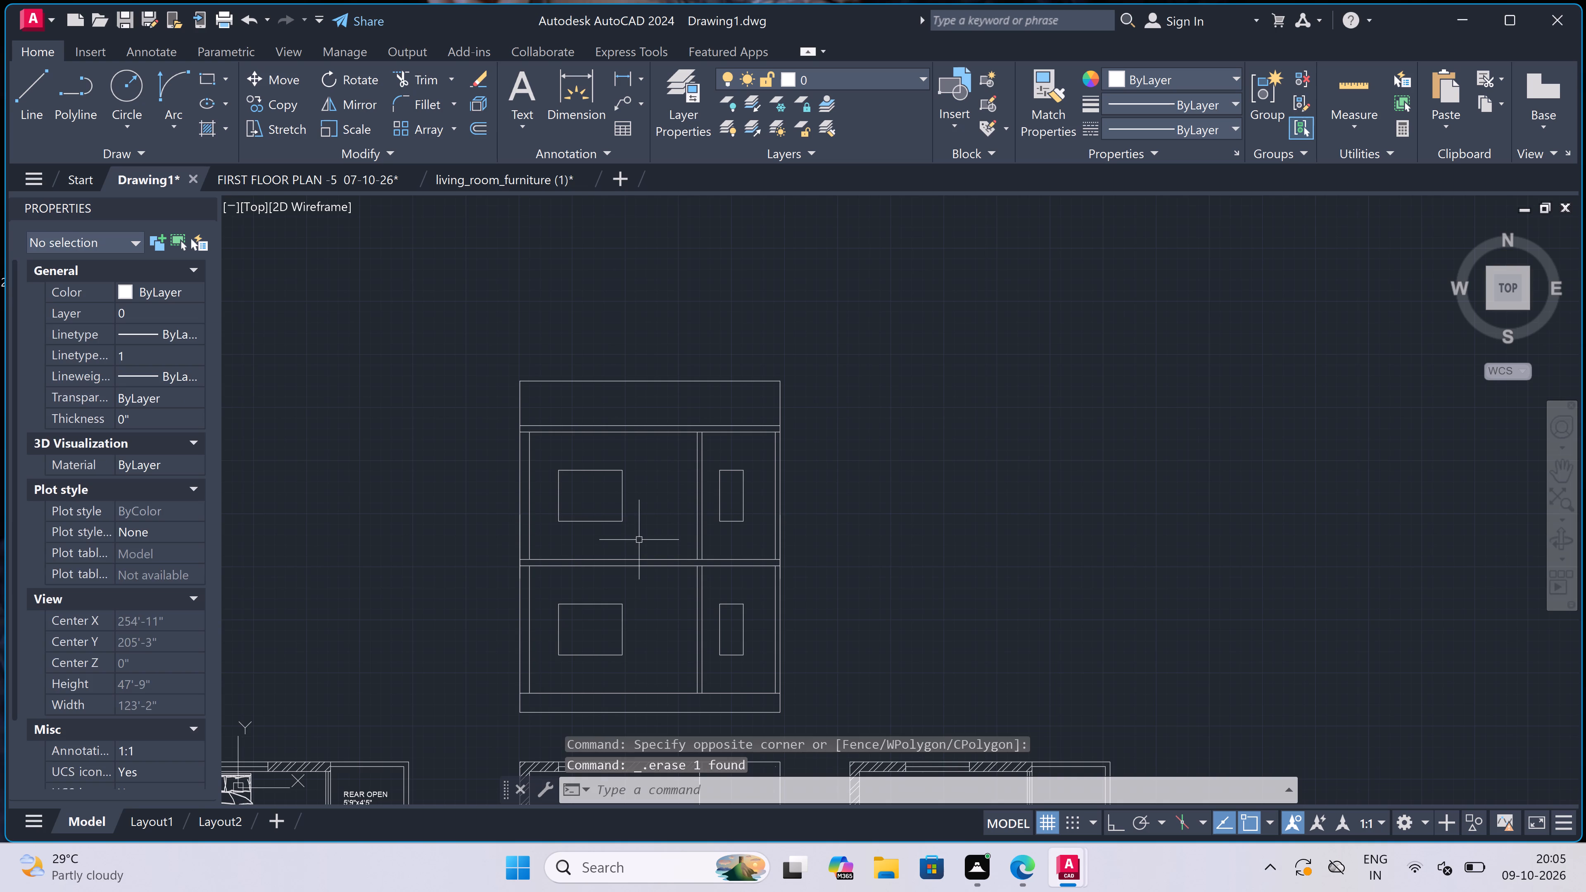
Add the multiline text label "PARAPET WALL-3'6"" to the right of the section view, beside its parapet.
text(MT)
key(space)
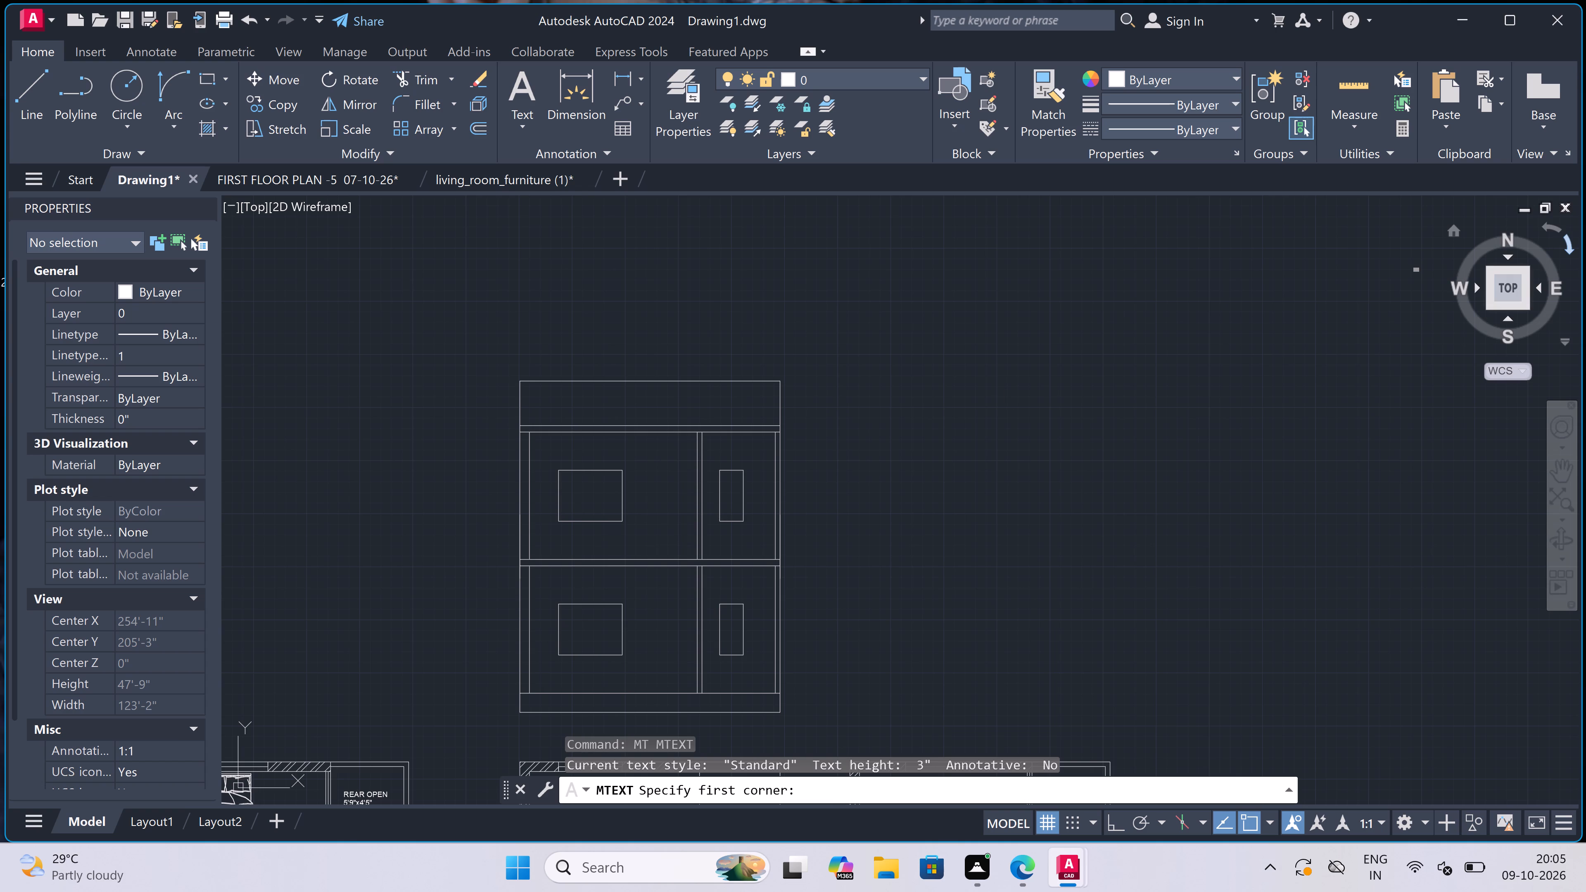
scroll(1585, 432, down, 2)
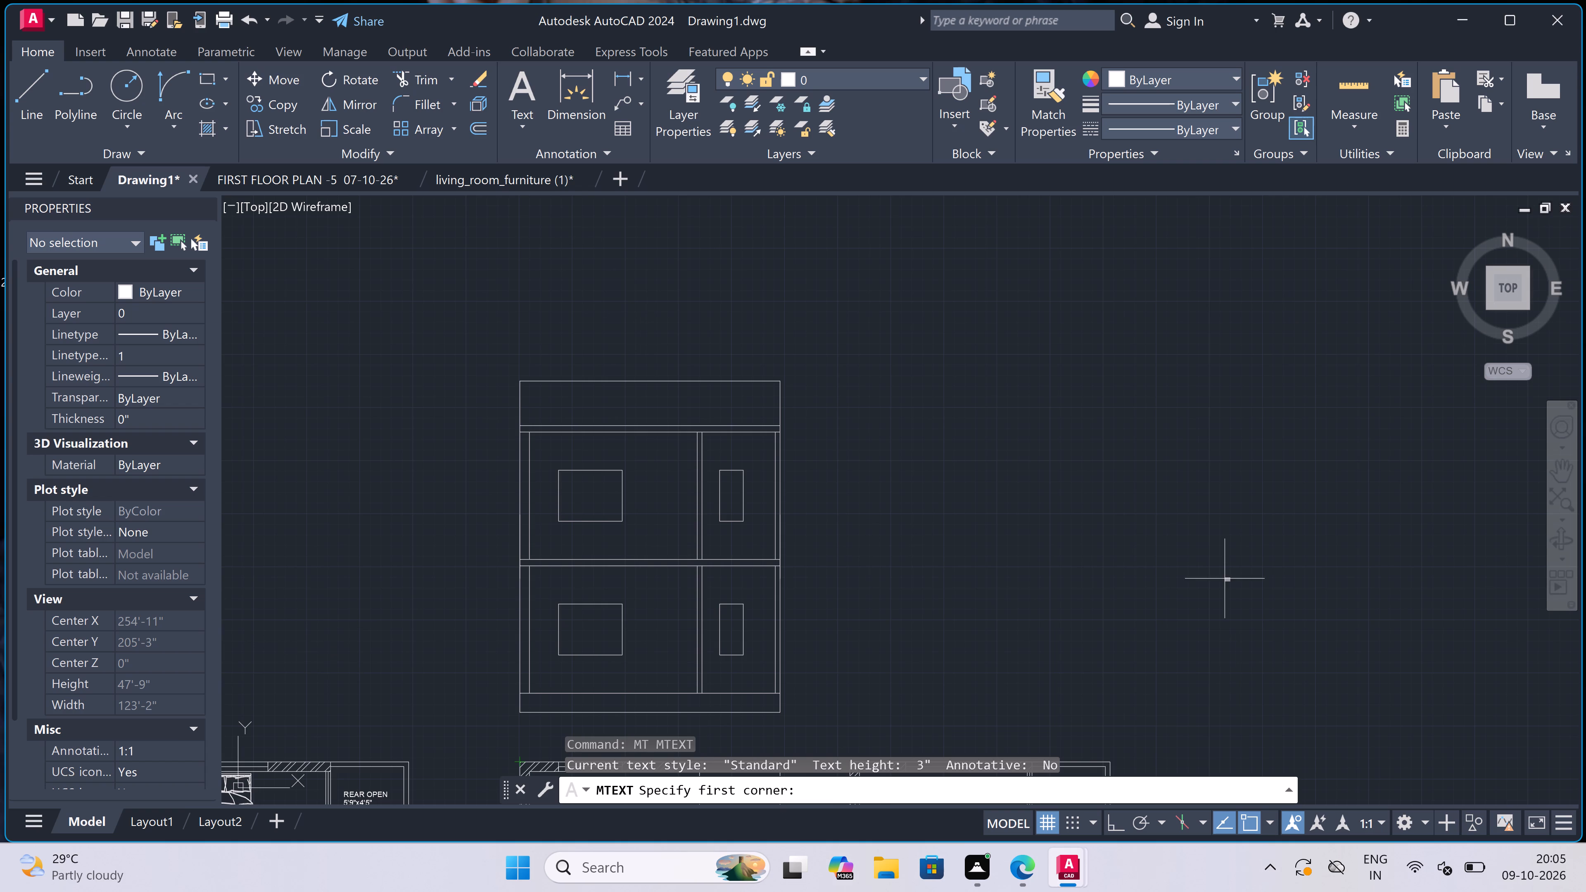
scroll(844, 389, up, 3)
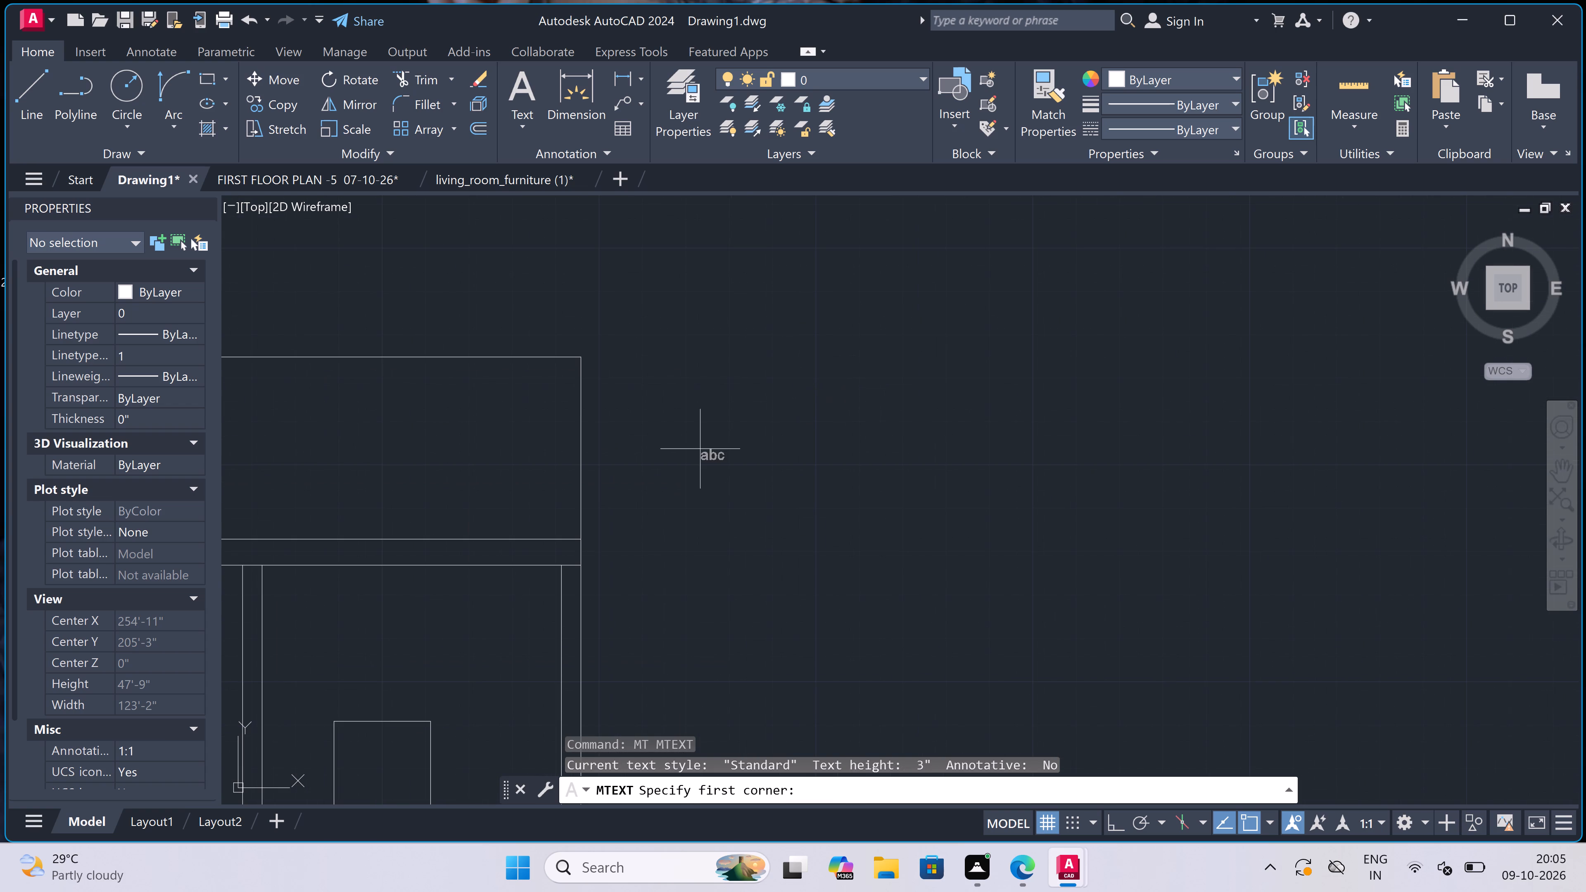
click(684, 453)
click(1307, 484)
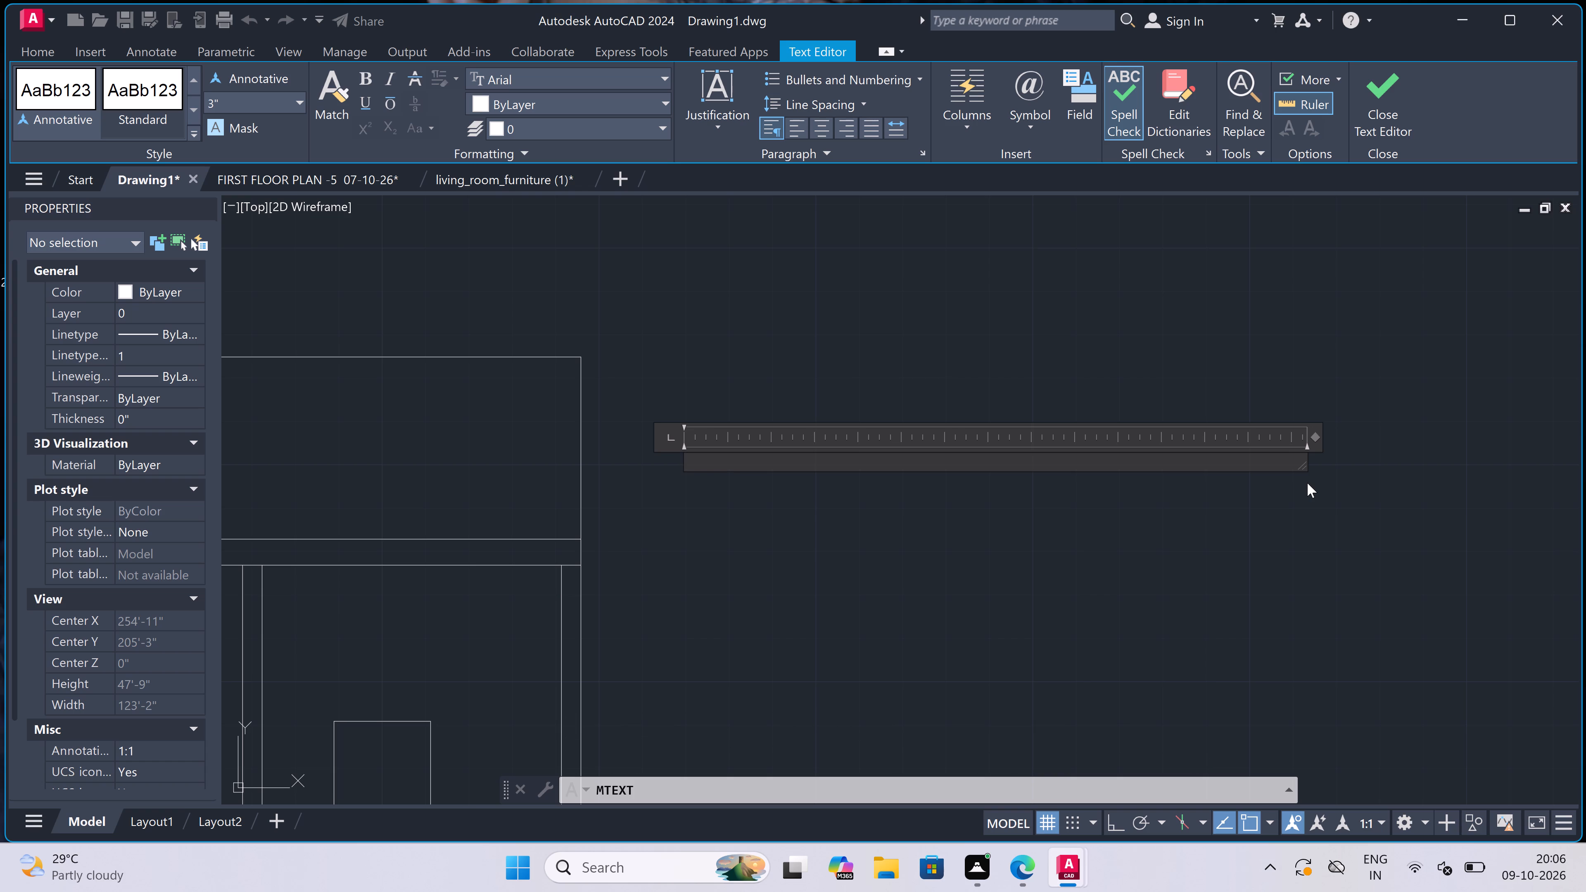
text(PARAPET WALL-3)
text('6)
key(shift+quotedbl)
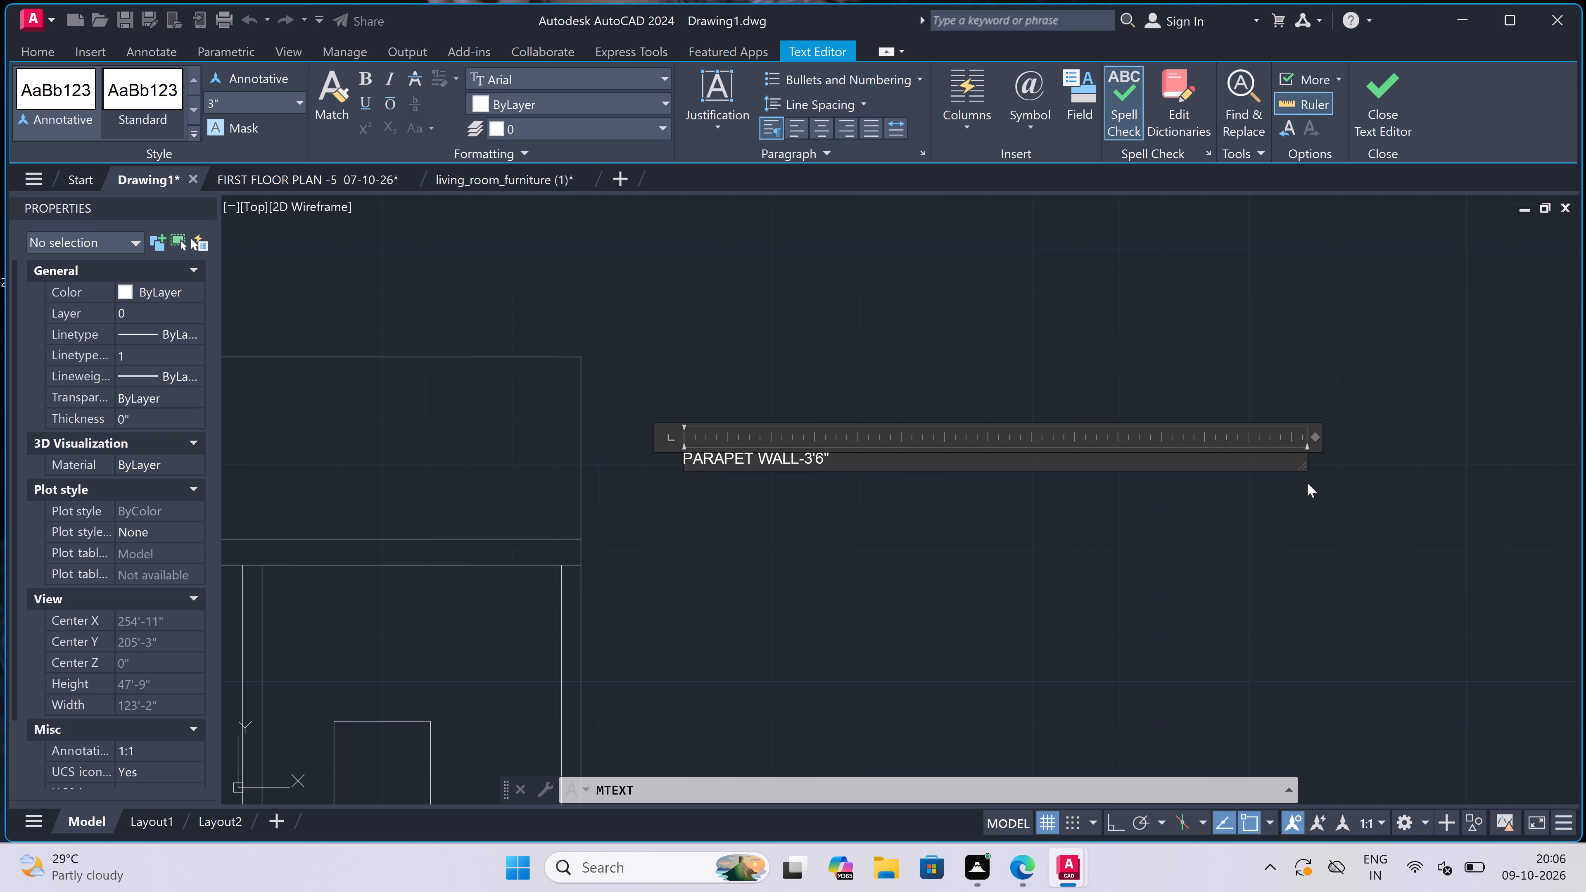
click(680, 524)
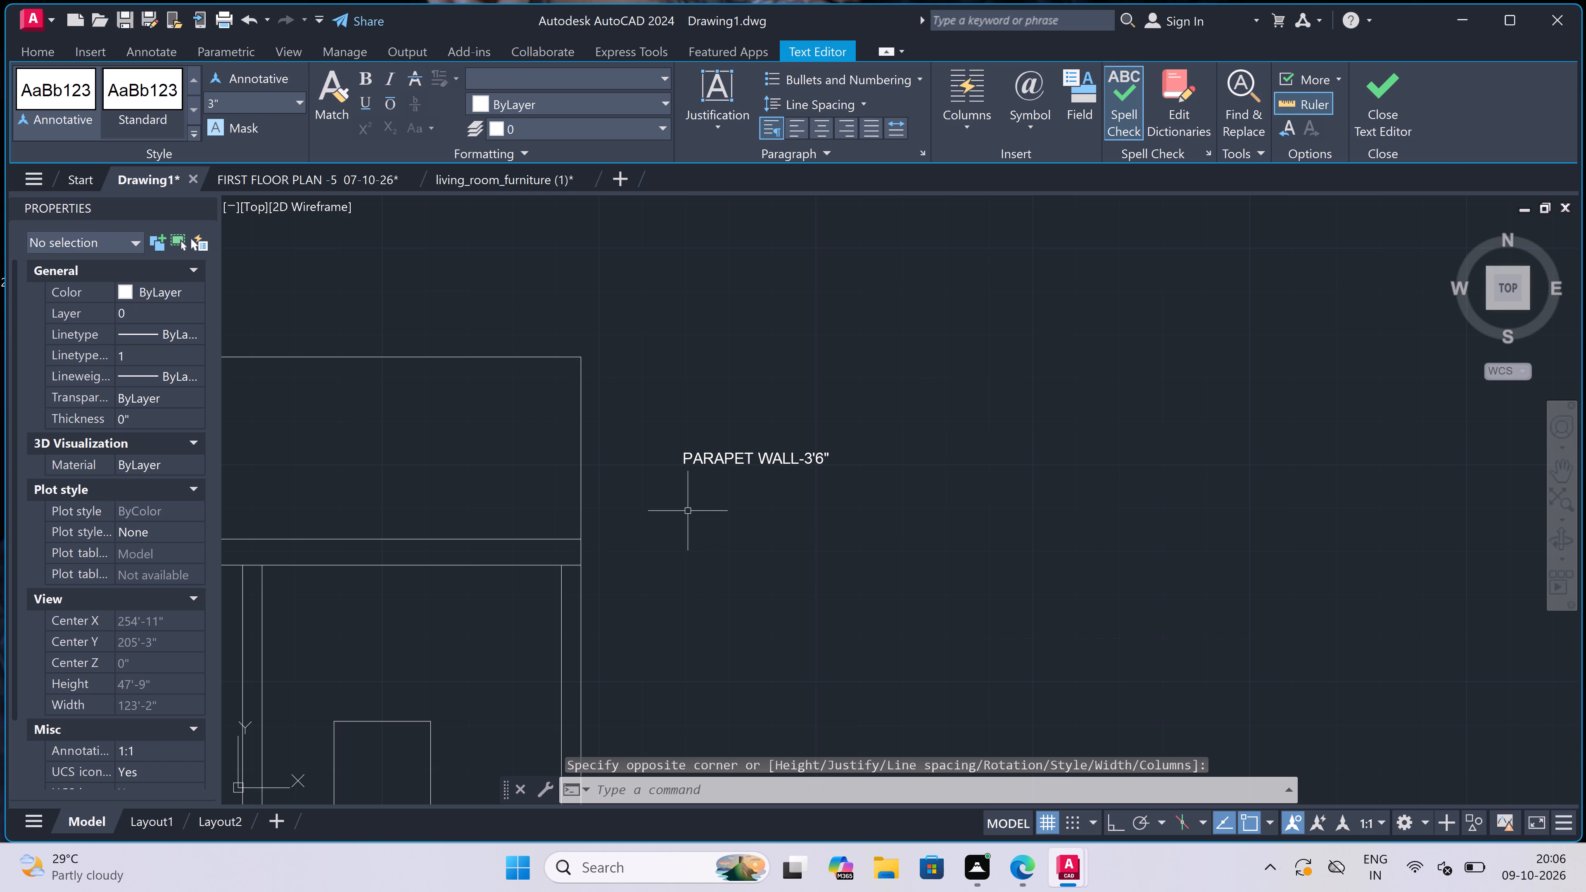
Add the multiline text label "SLAB-6"" below the parapet label, level with the section's roof slab.
key(space)
click(695, 539)
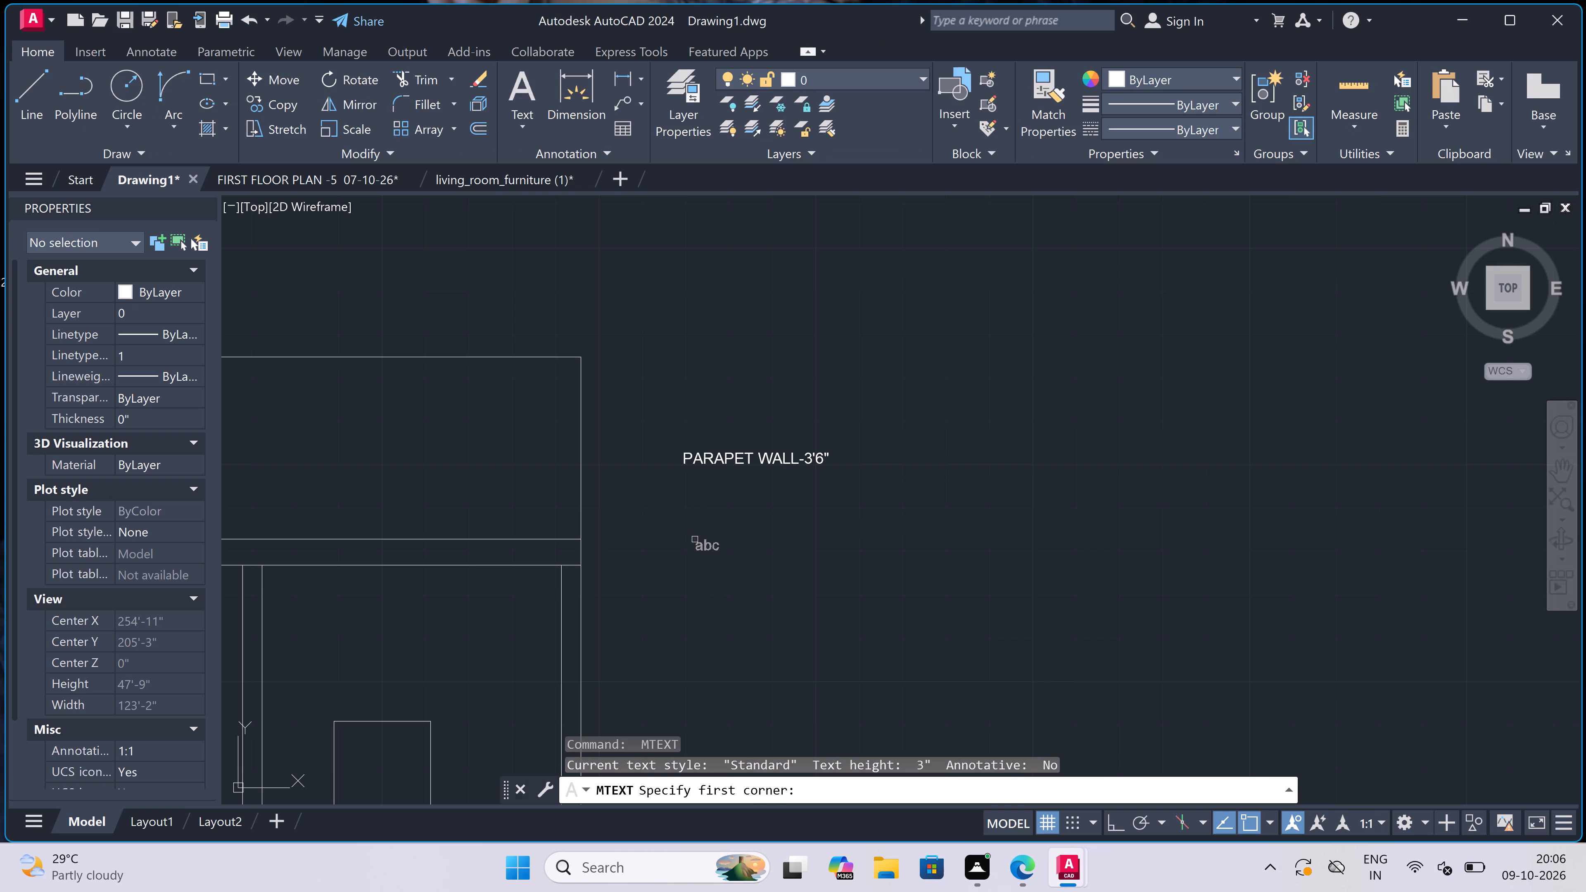
click(873, 563)
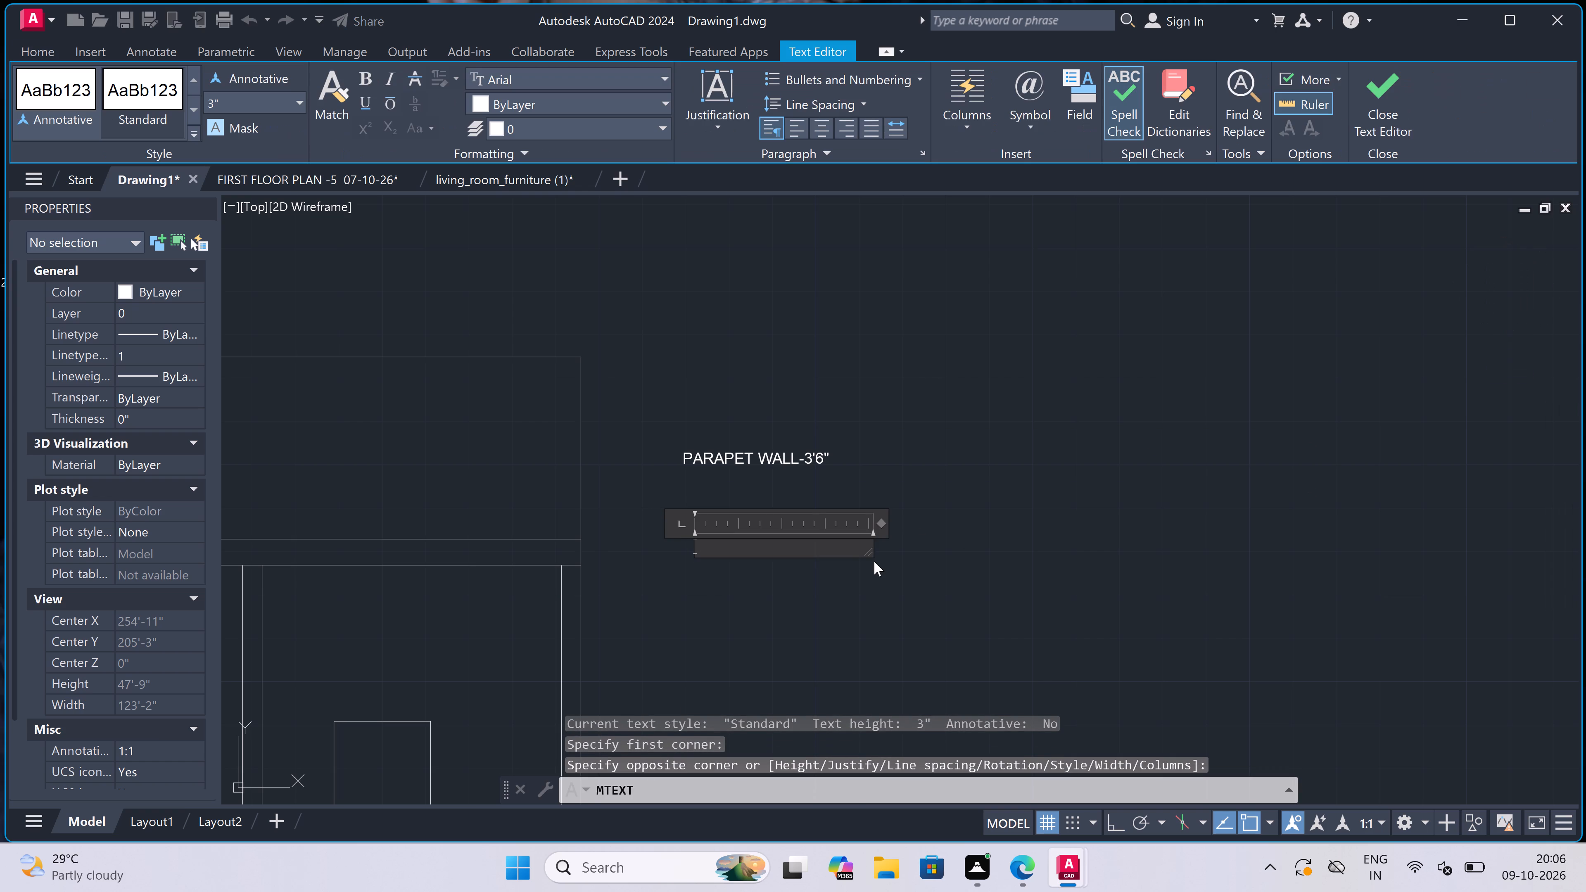
text(SLAB-)
key(6)
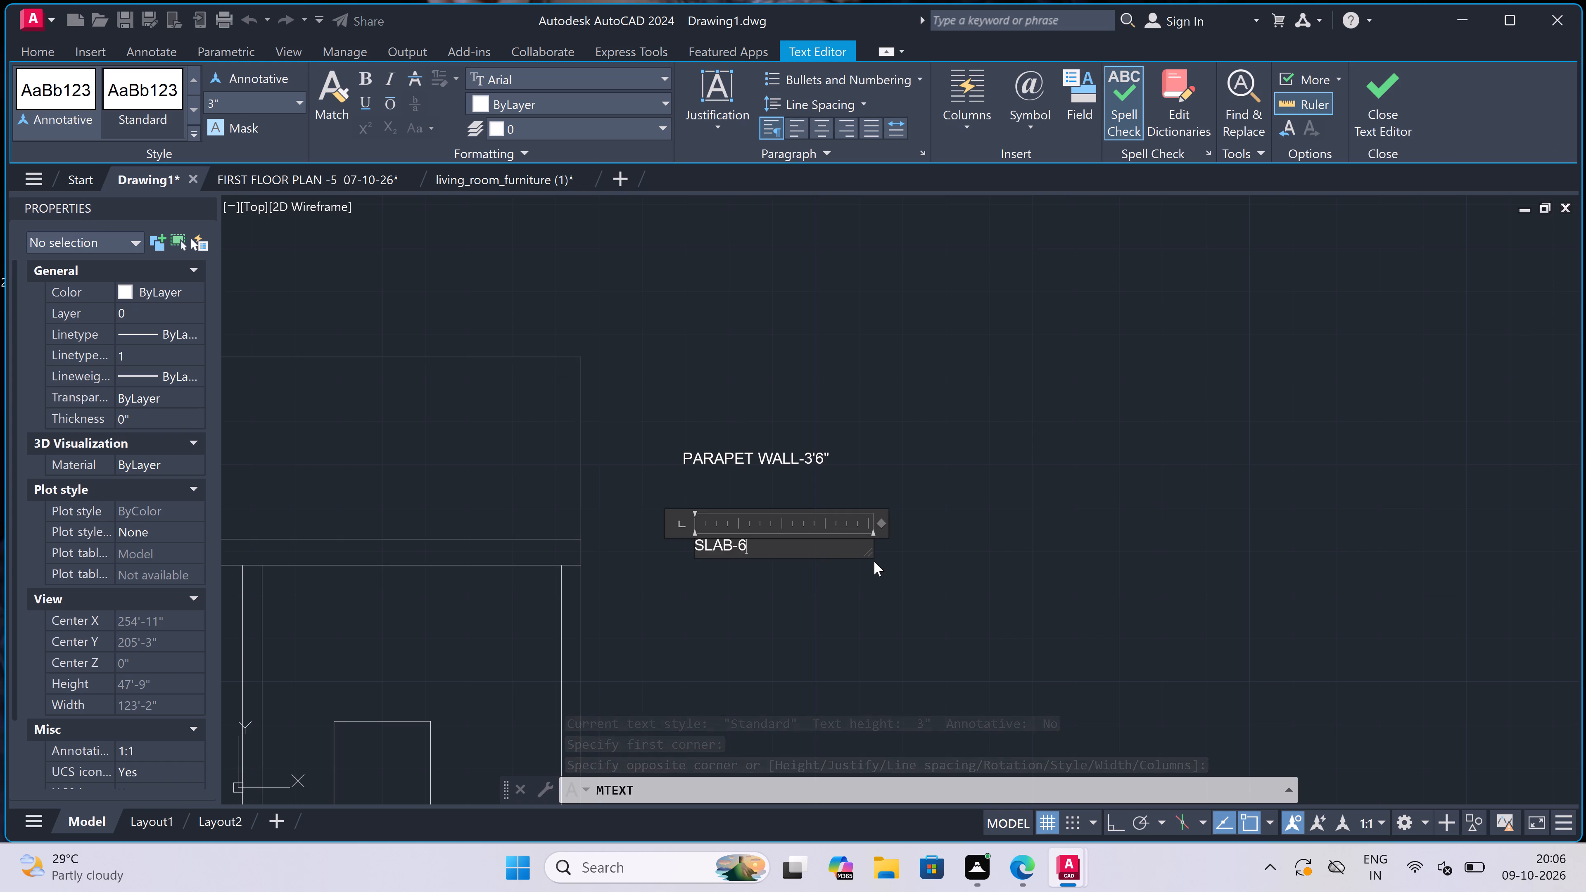
key(shift+quotedbl)
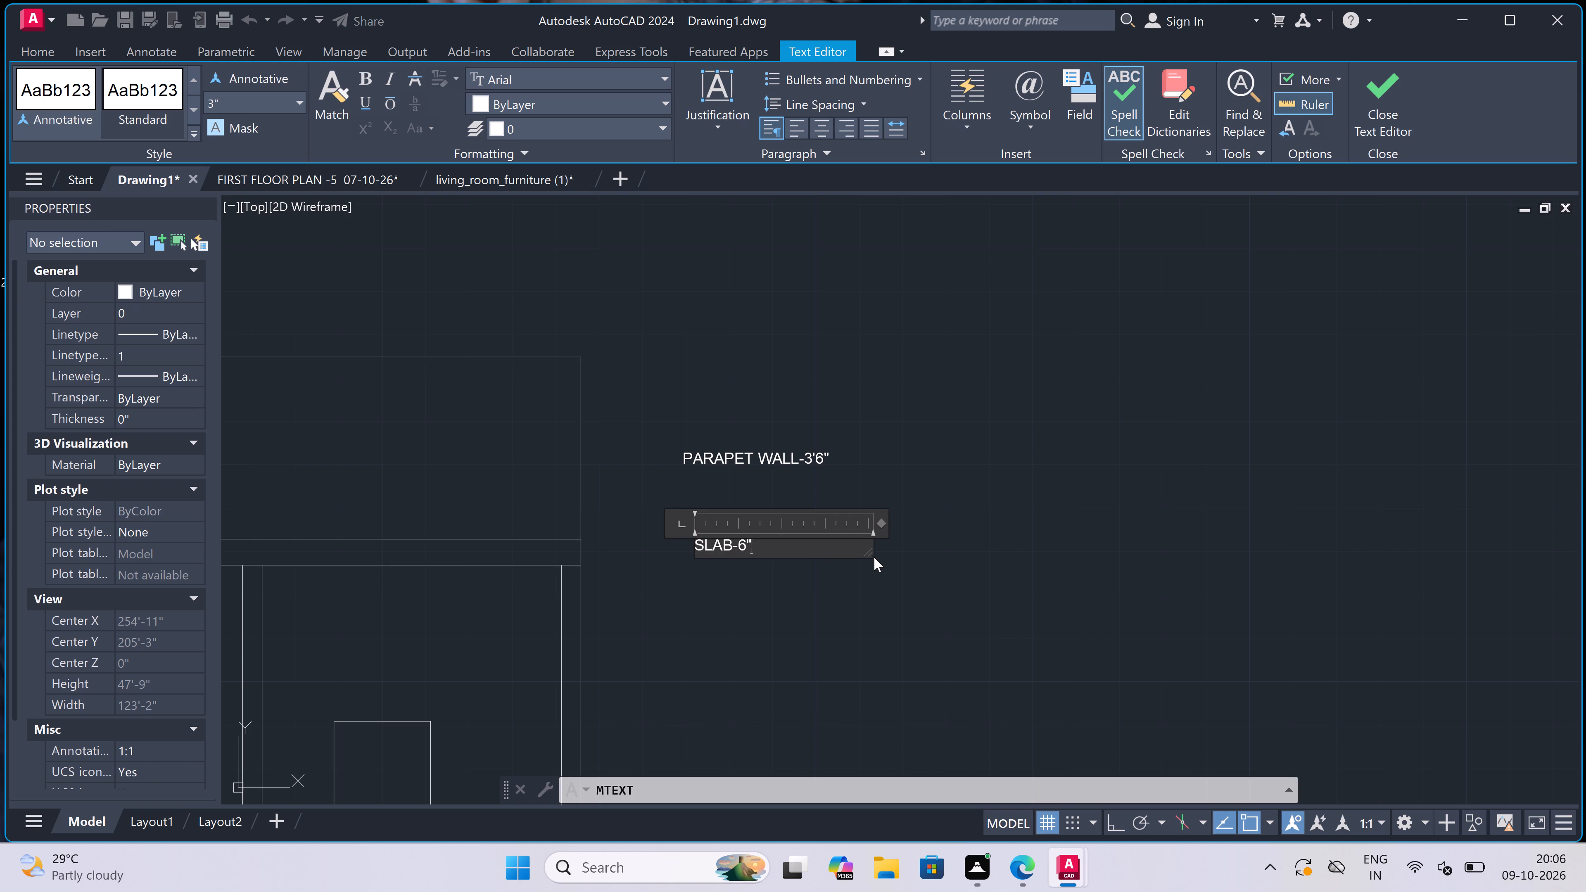
double_click(771, 587)
scroll(746, 548, down, 2)
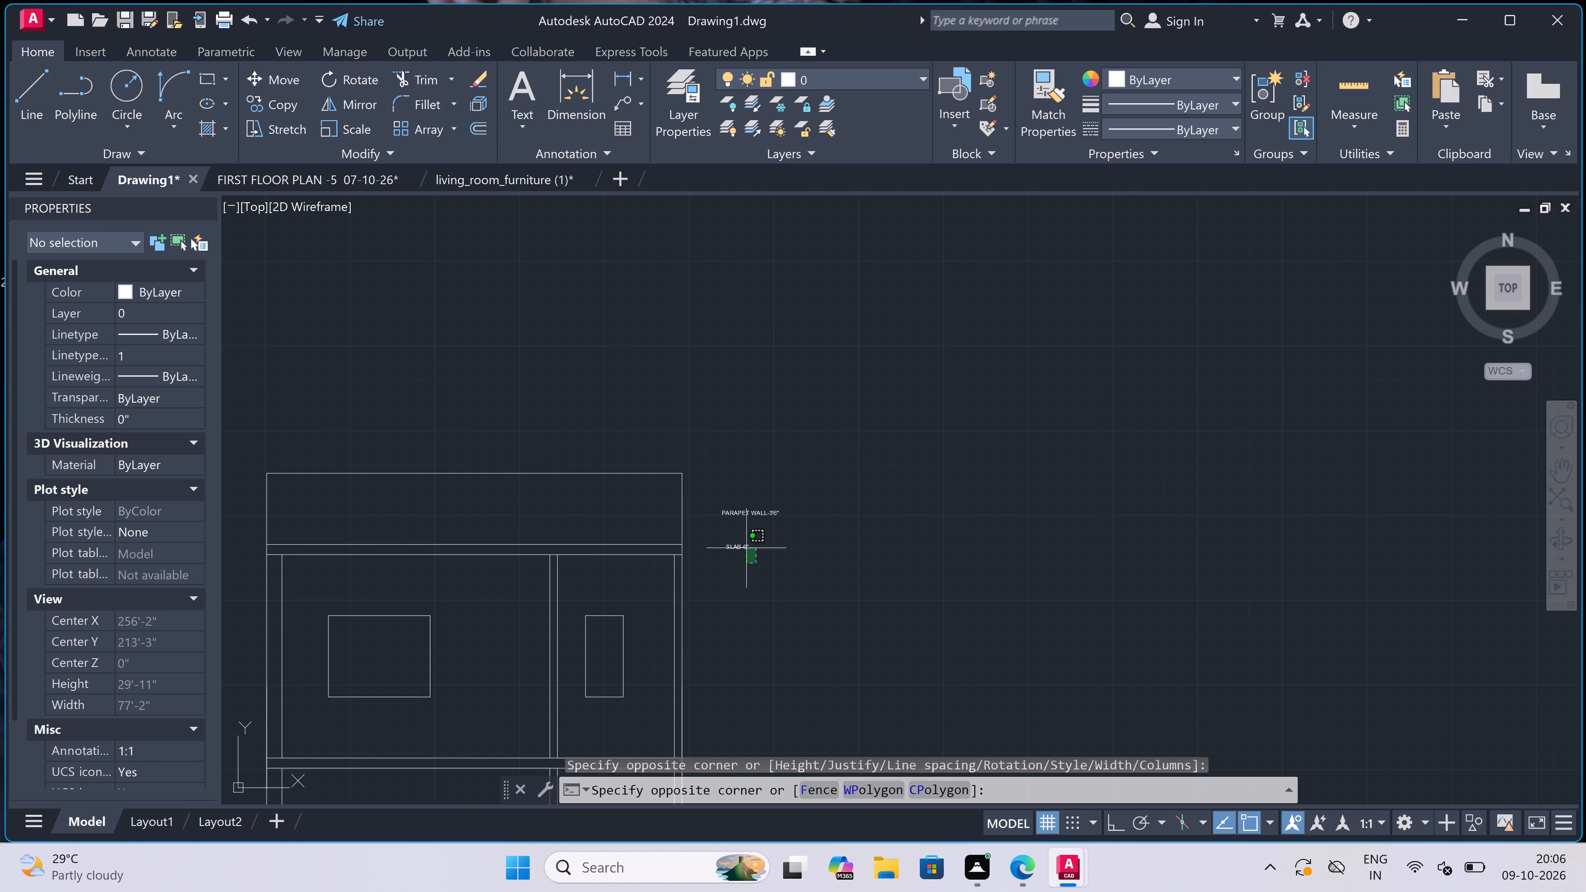
key(Escape)
key(Escape)
Add the multiline text label "BRICK WALL-10'" below the slab label, beside the section's upper-storey wall.
key(space)
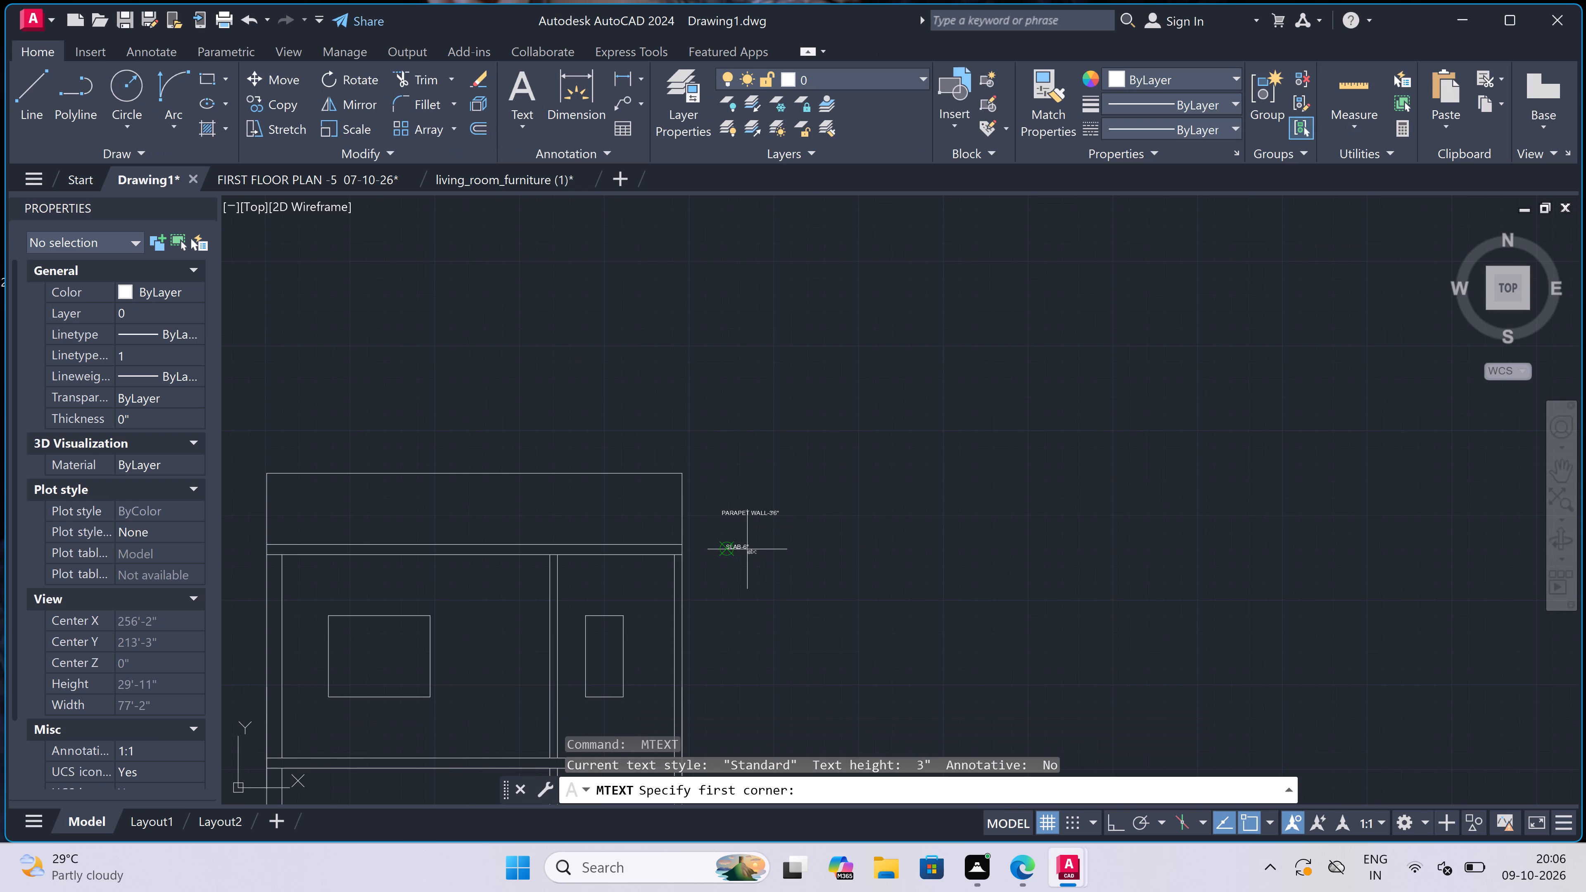
scroll(747, 539, down, 3)
scroll(738, 584, up, 3)
scroll(756, 521, up, 1)
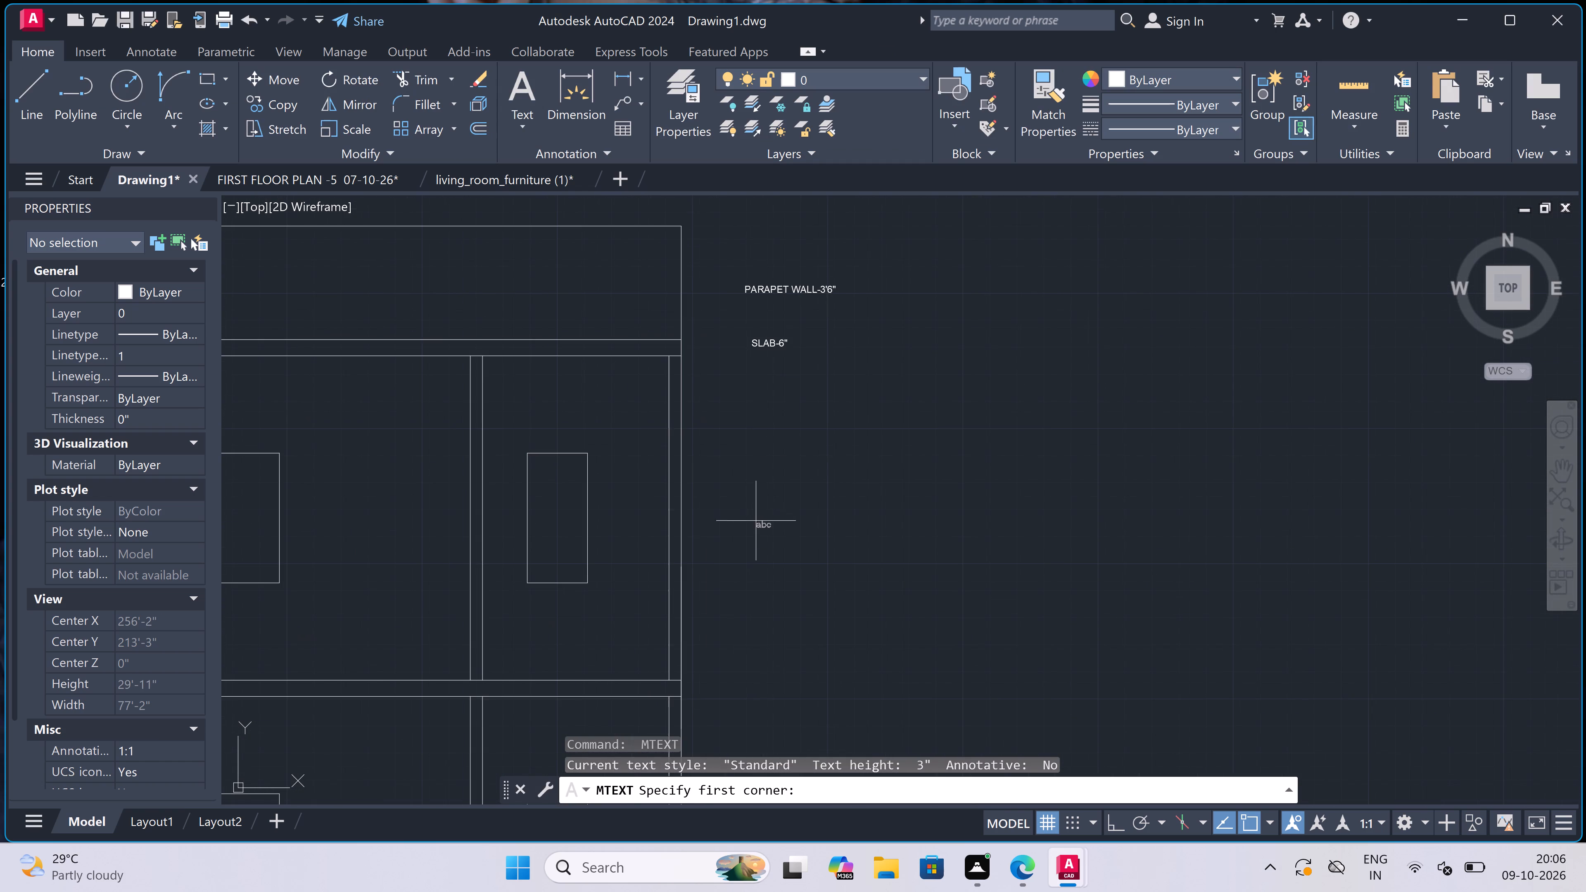
drag(759, 517, 769, 513)
click(1031, 504)
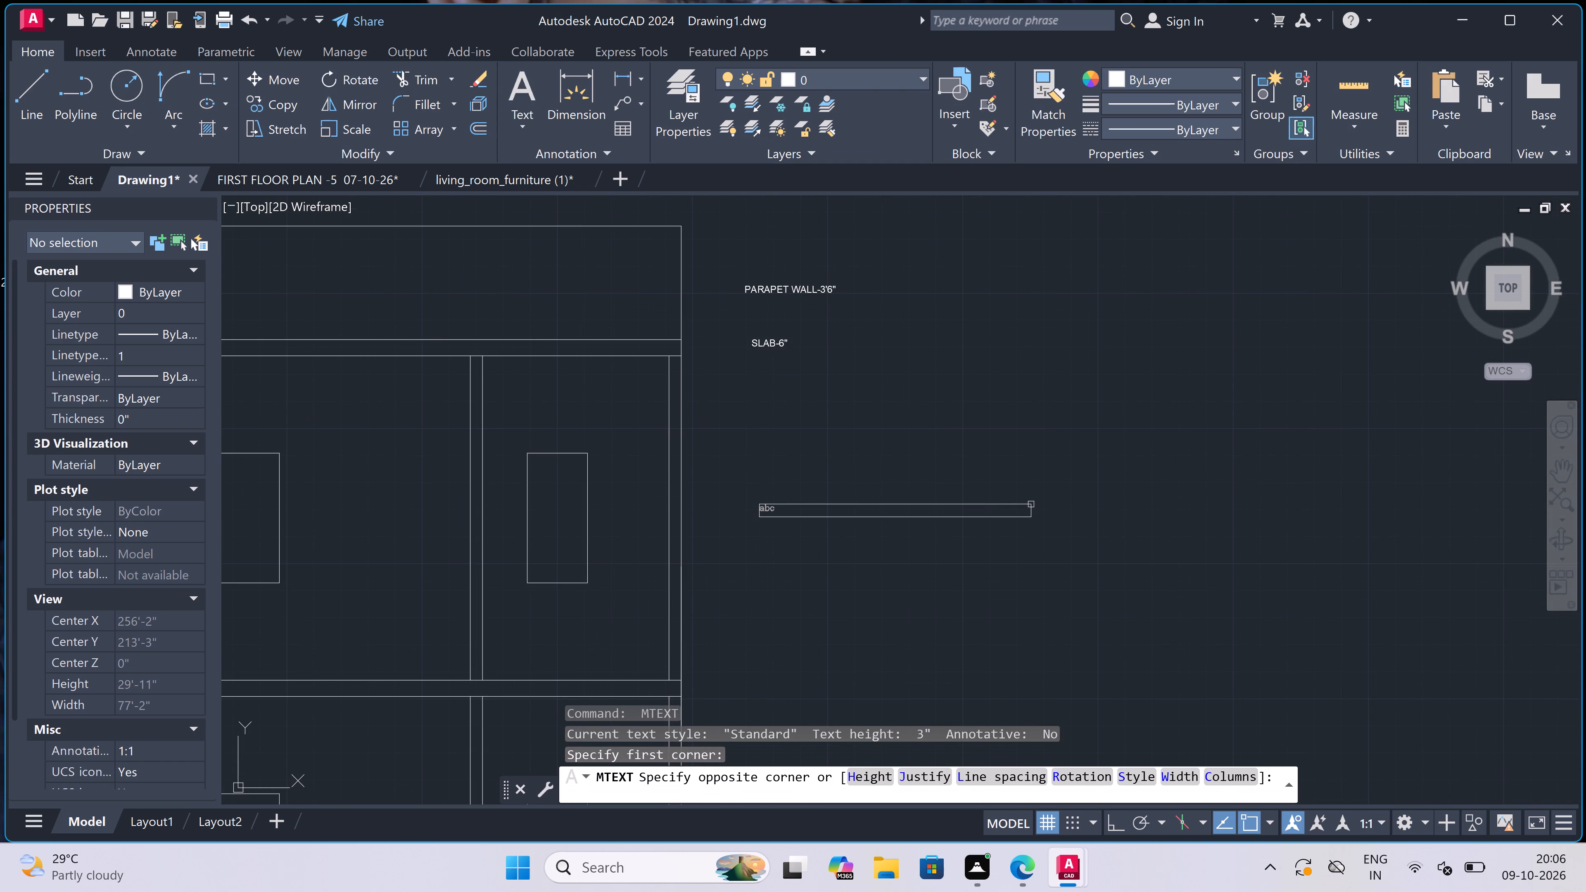
scroll(890, 410, up, 2)
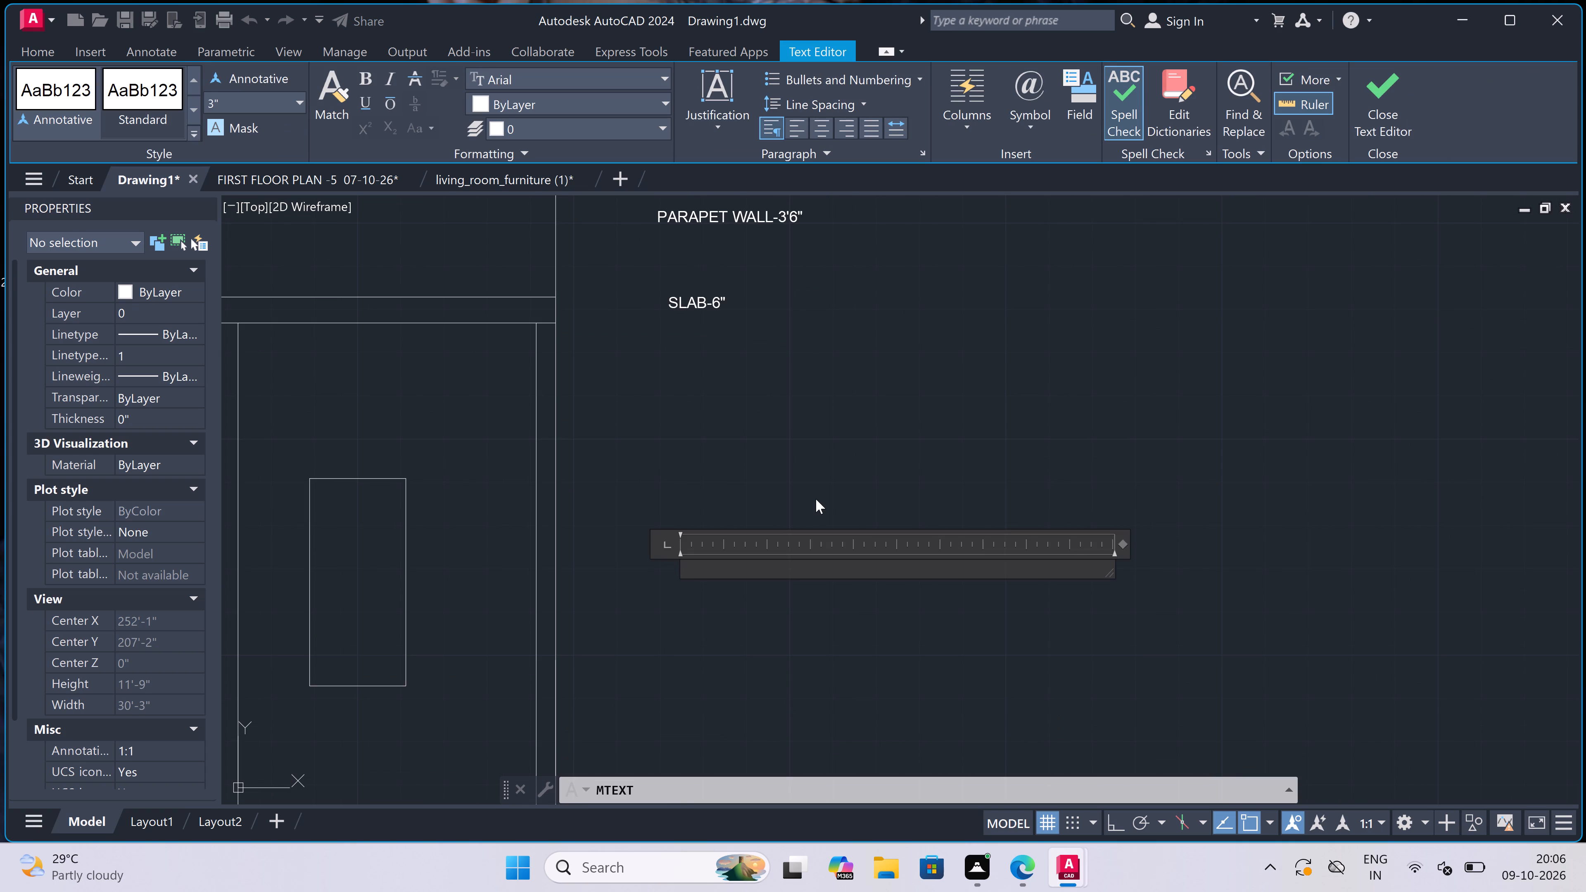
text(BRICK WALL-)
text(10')
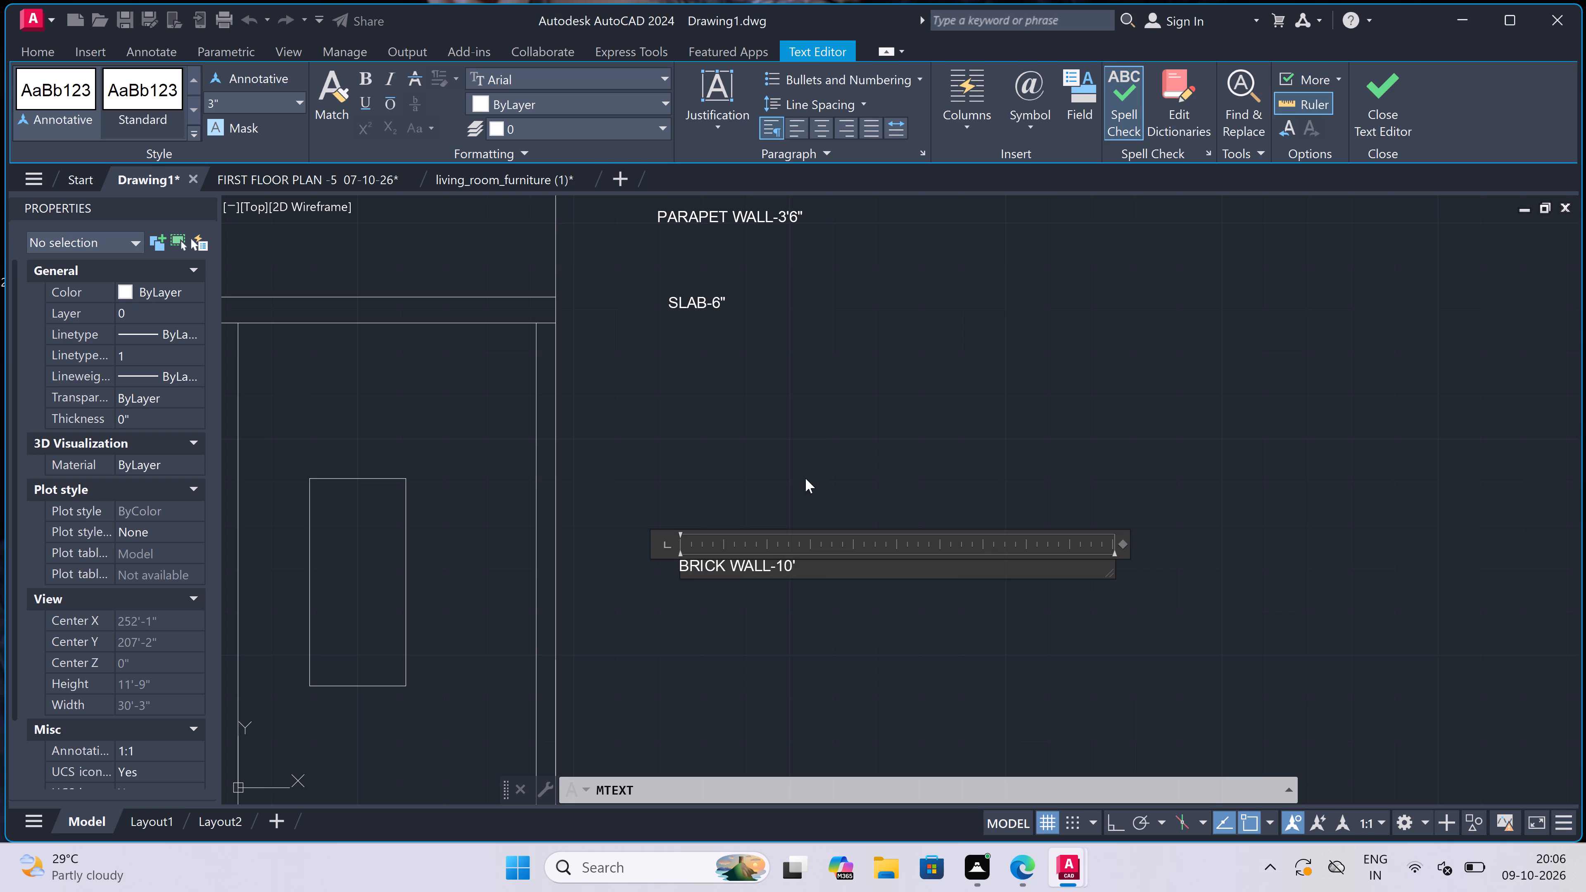
click(805, 478)
Add the multiline text label "GROUND LEVEL-1'6"" to the right of the section view, level with its base.
scroll(805, 478, down, 5)
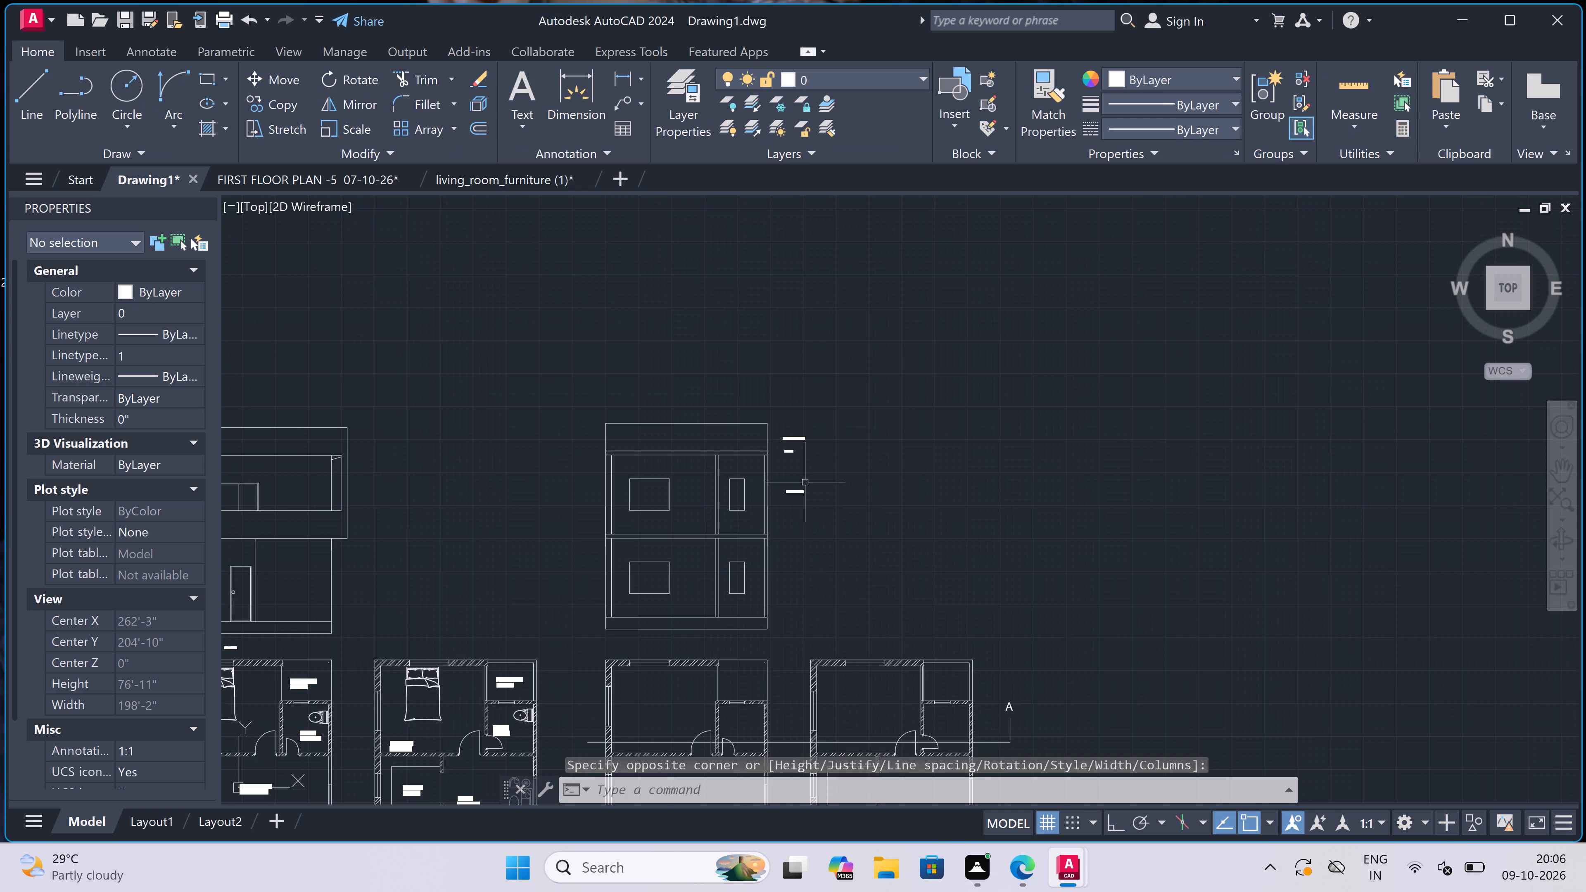
scroll(785, 612, up, 3)
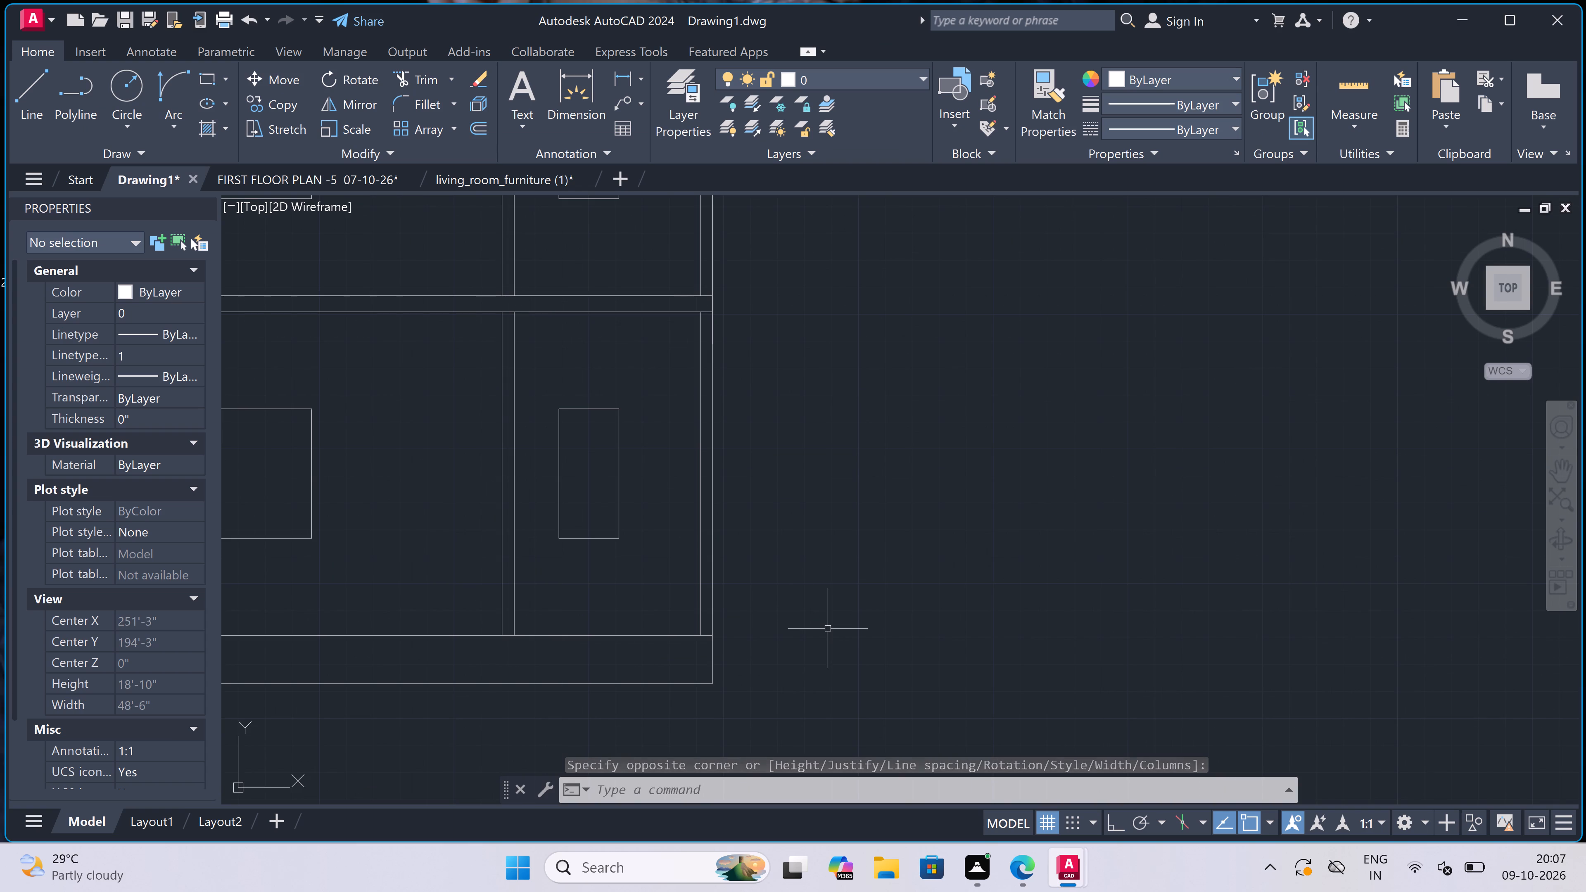
key(space)
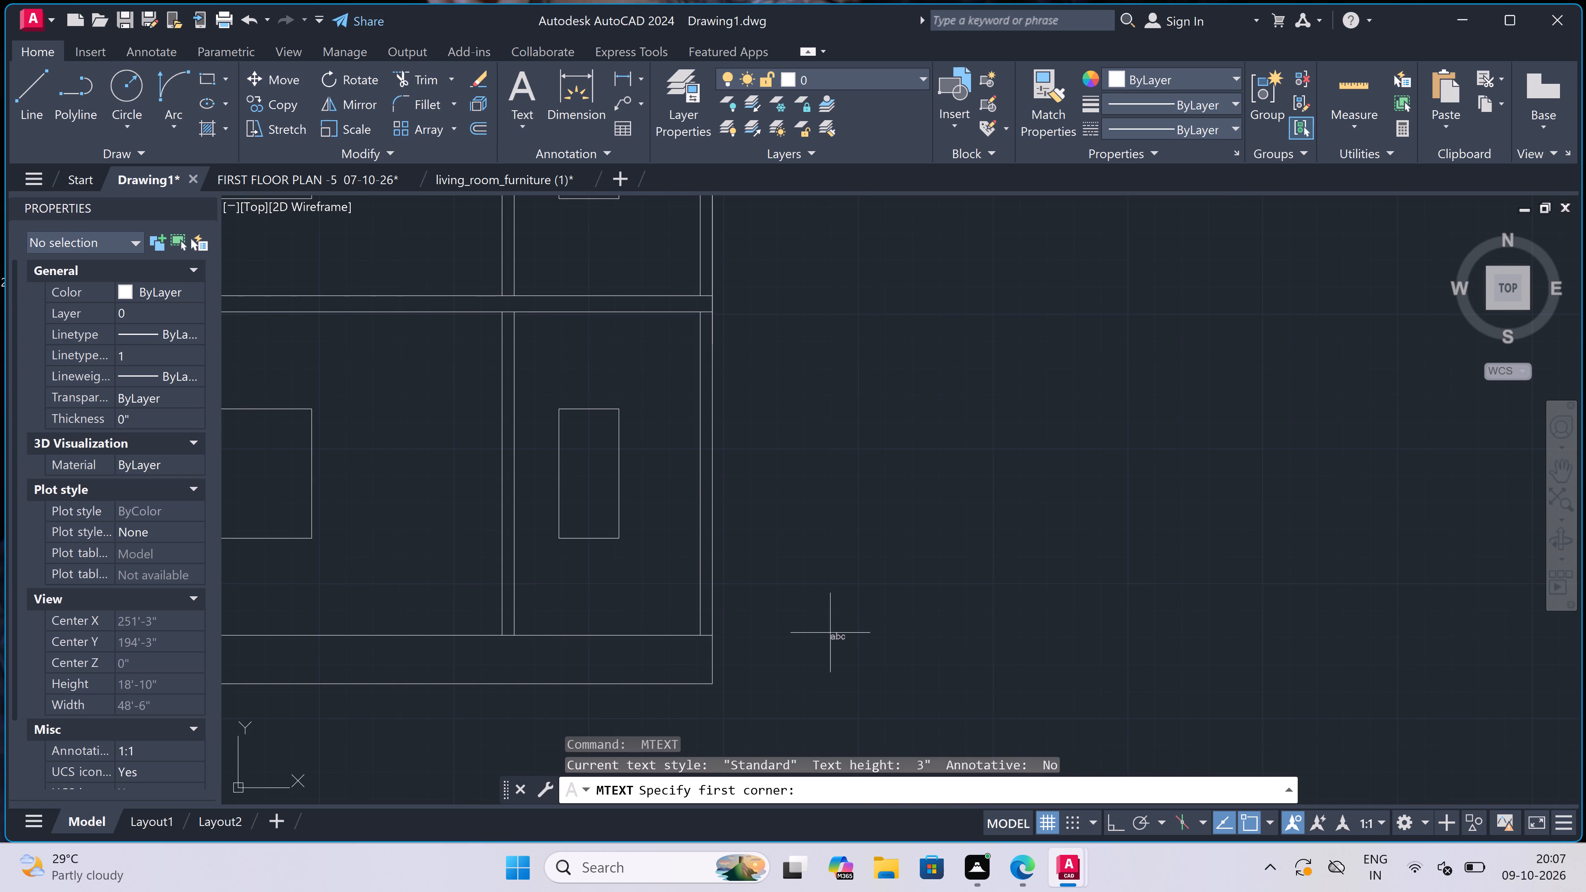
drag(830, 633, 836, 634)
click(1279, 624)
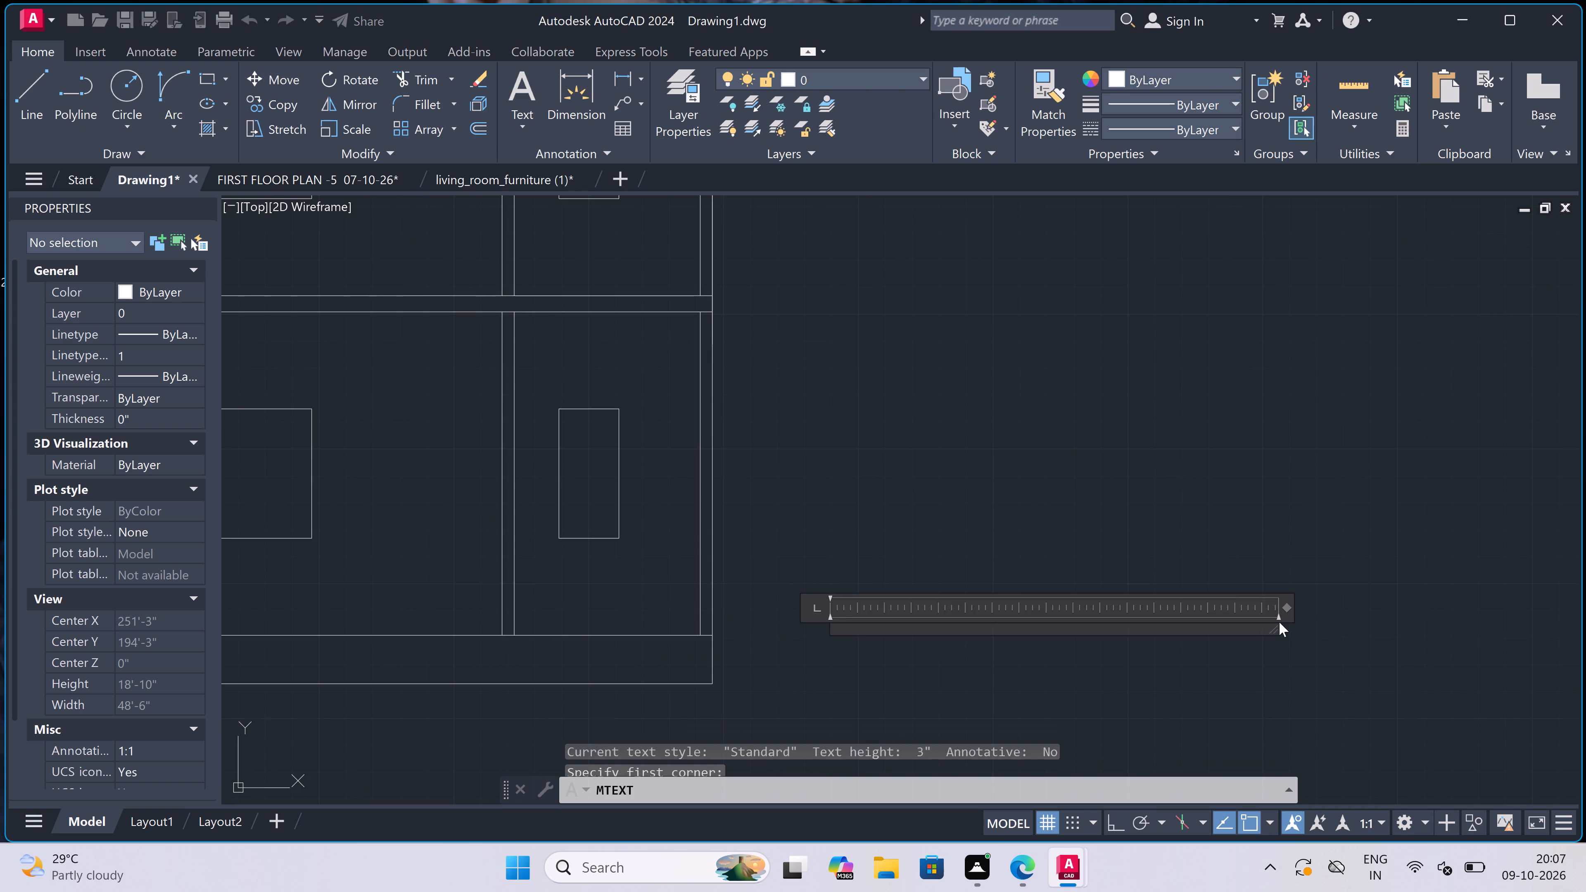
text(GROND)
key(space)
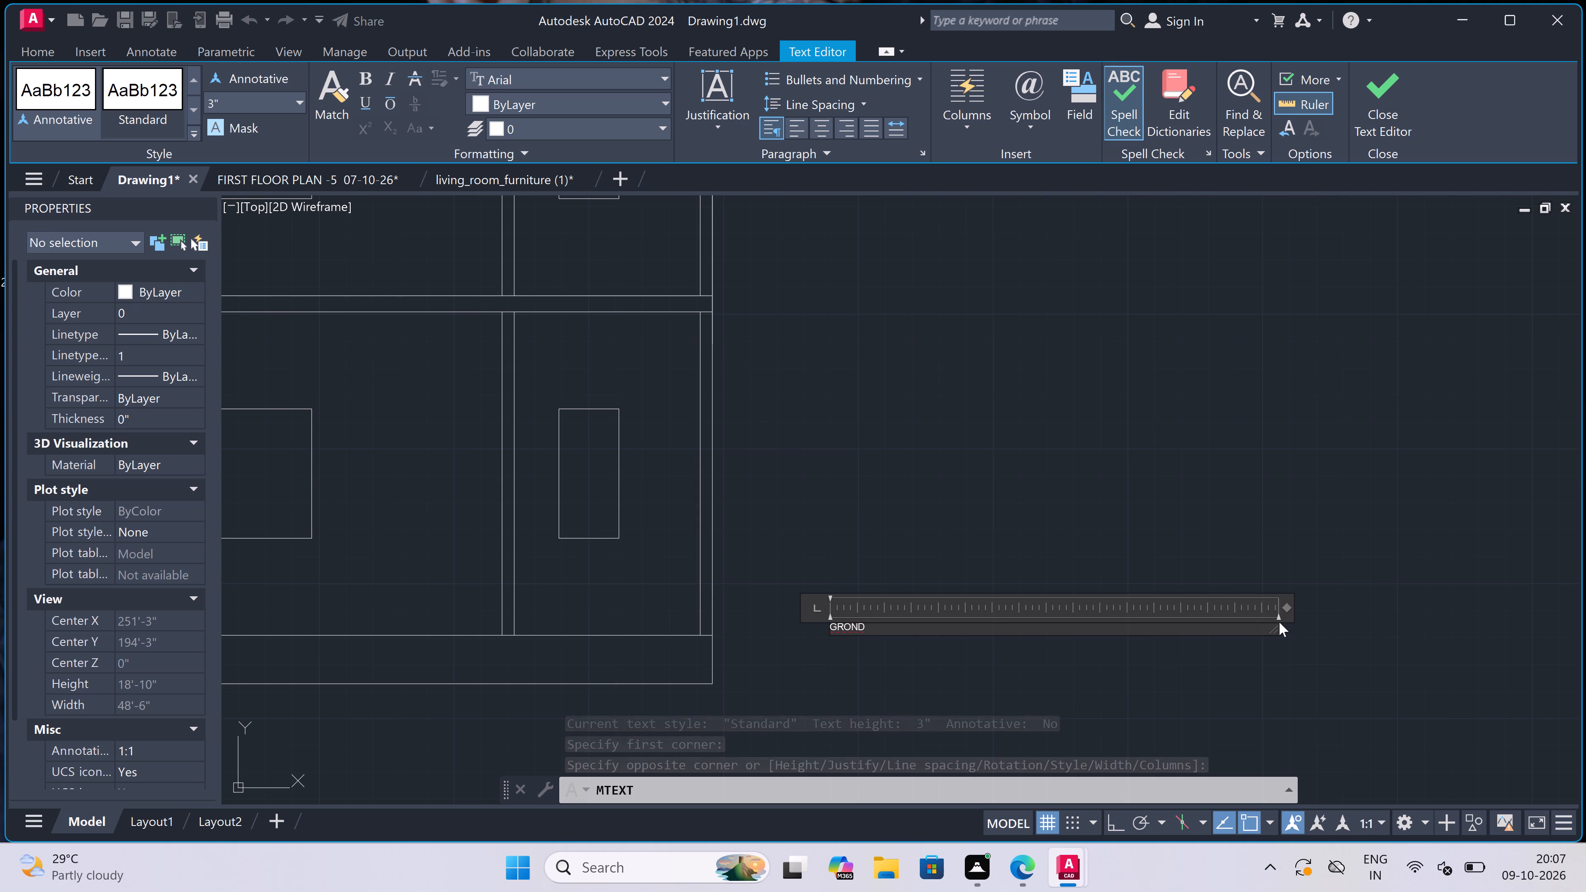
key(BackSpace)
key(BackSpace)
key(BackSpace)
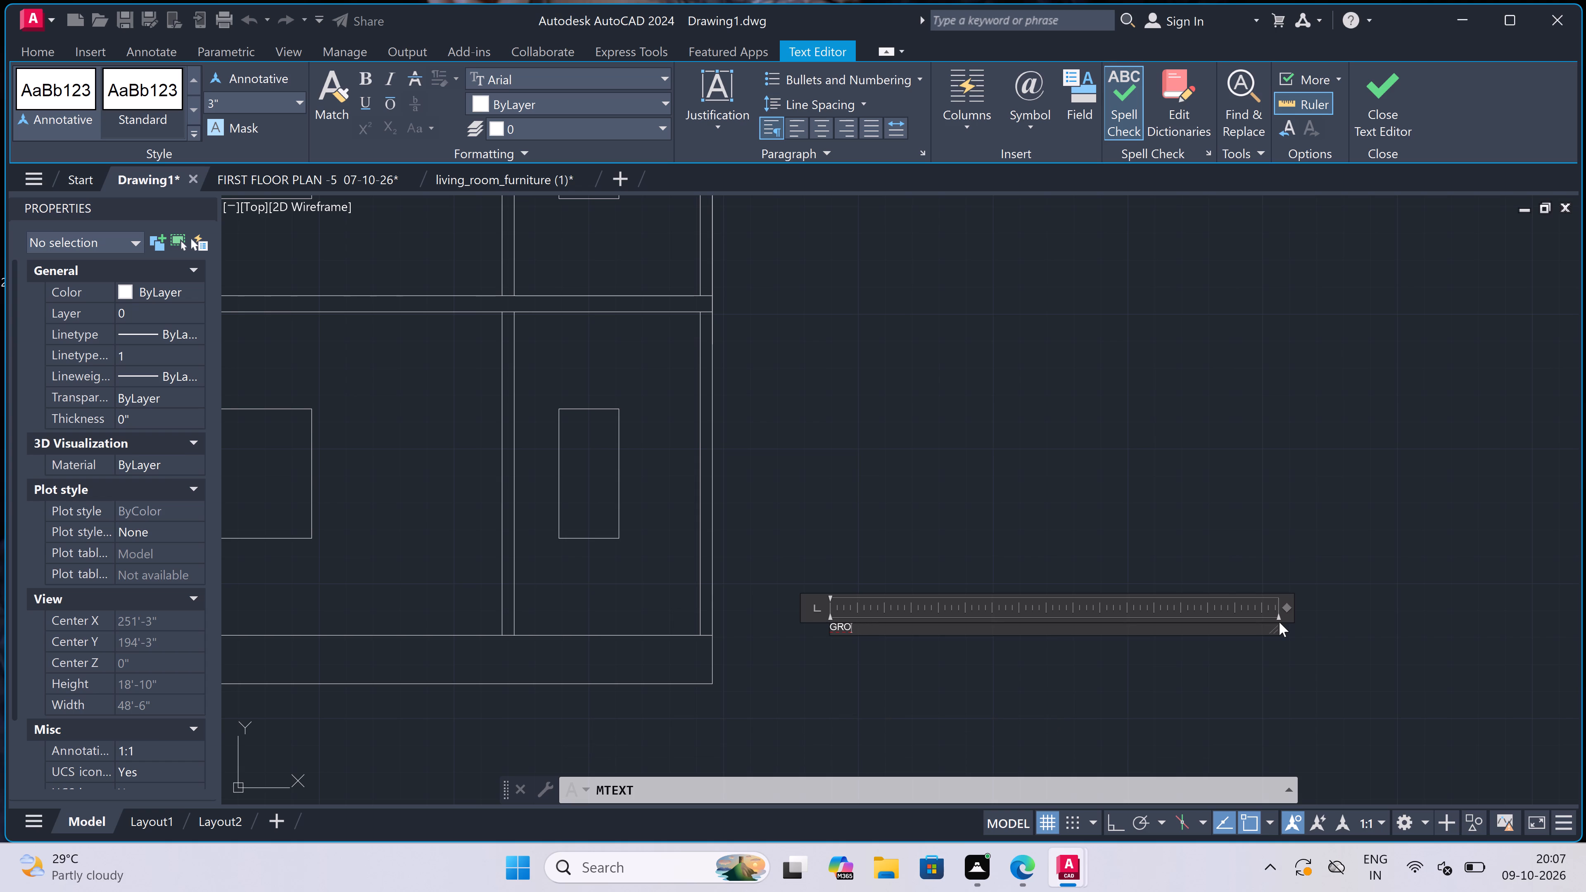
key(BackSpace)
text(OUND F)
key(BackSpace)
text(LEVE)
text(L-)
text(1'6)
key(shift+quotedbl)
click(815, 489)
Set the text height of all four labels beside the section view to 9".
scroll(816, 489, down, 4)
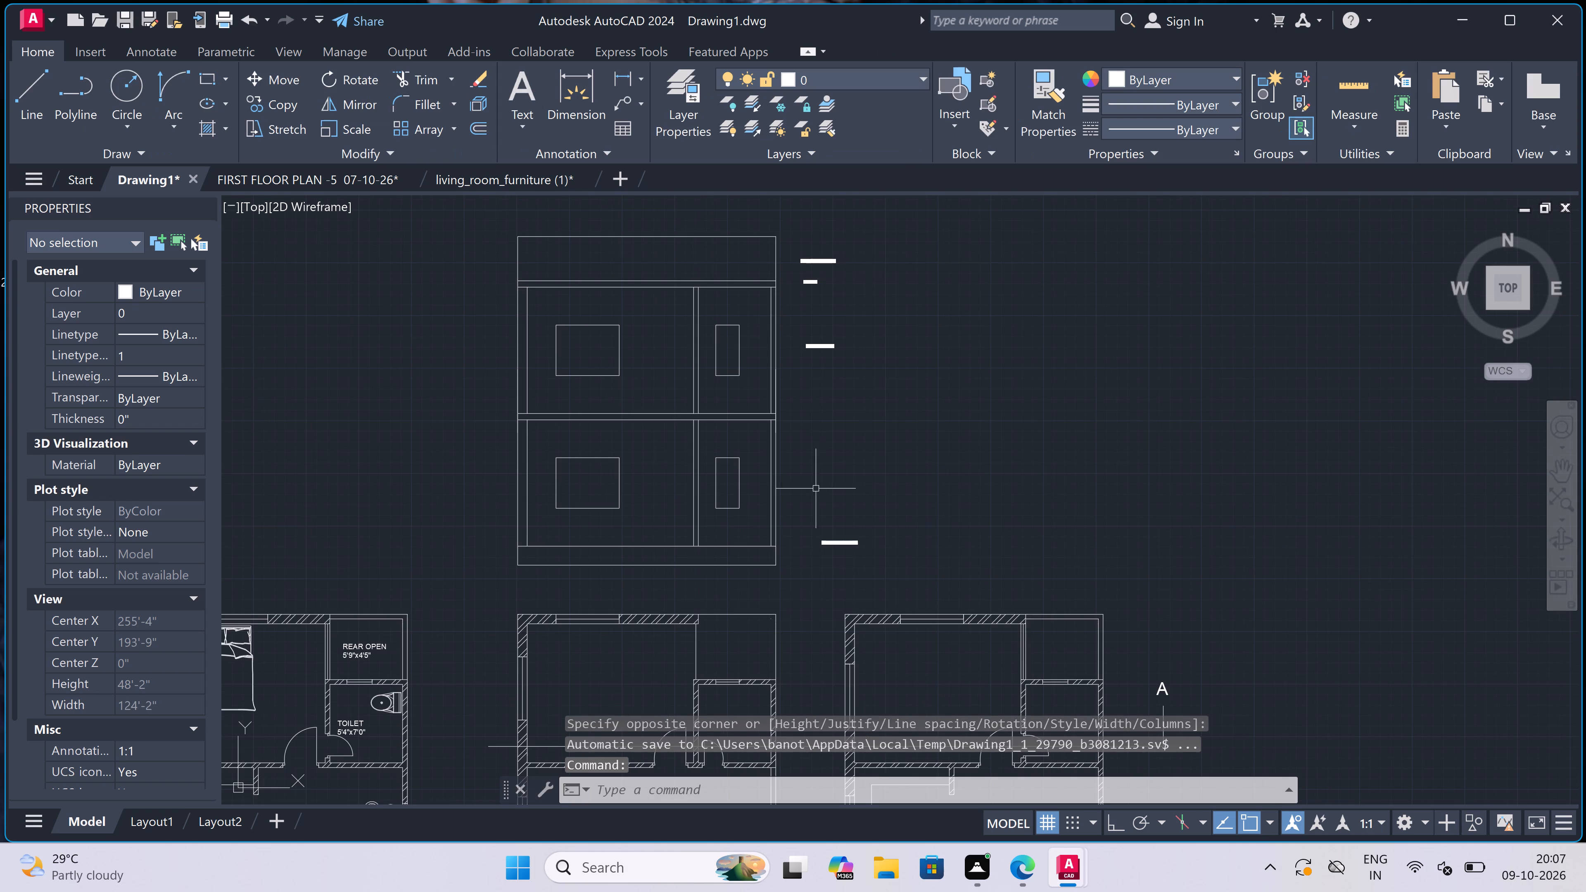
double_click(852, 231)
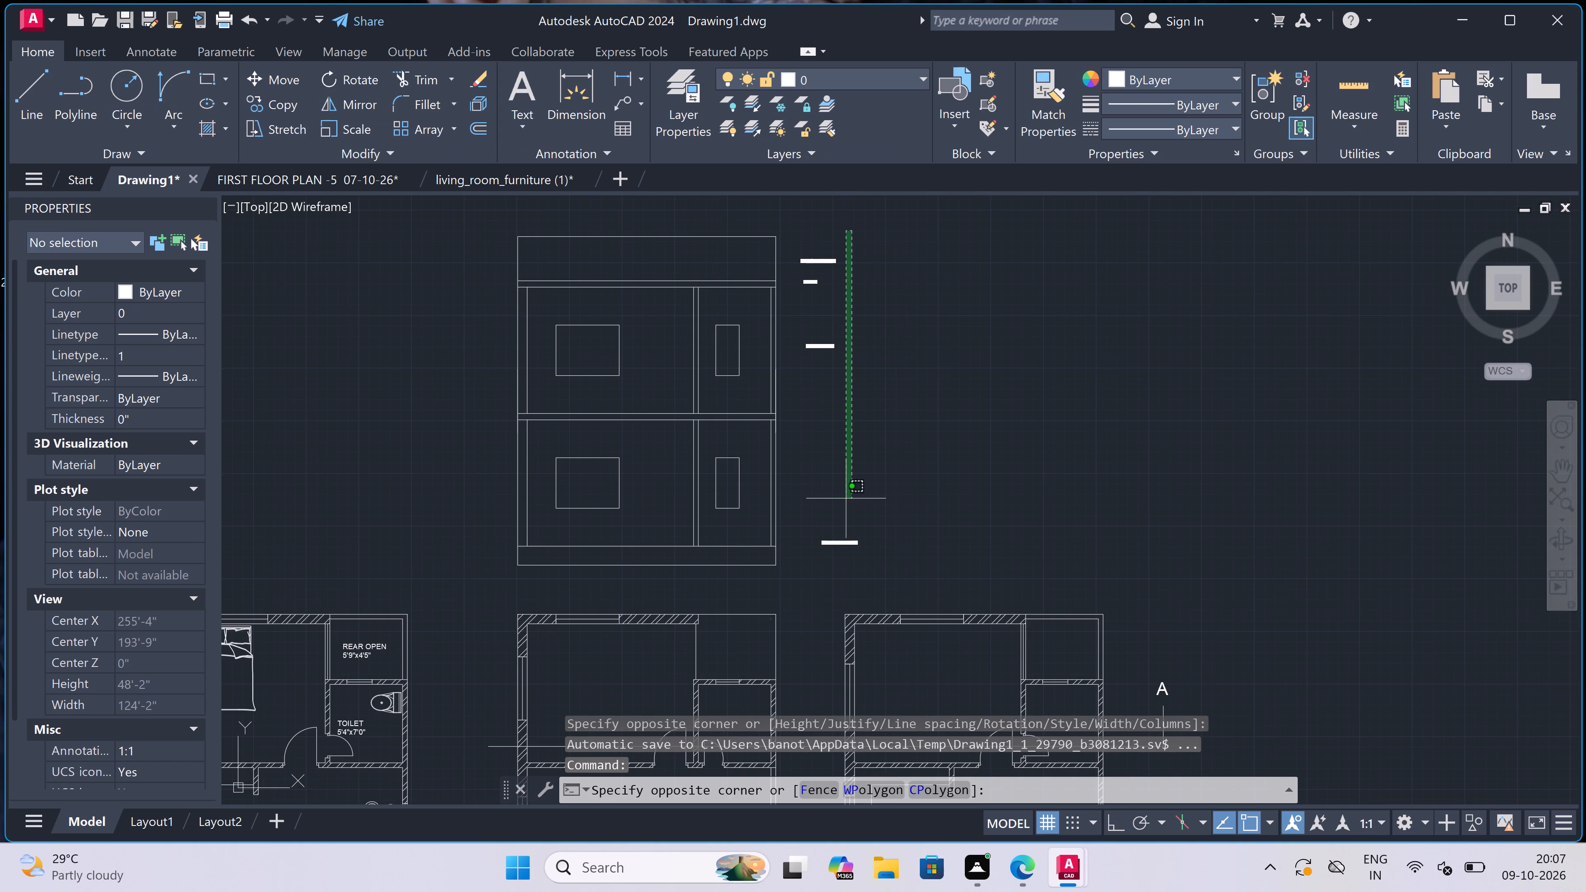
click(805, 546)
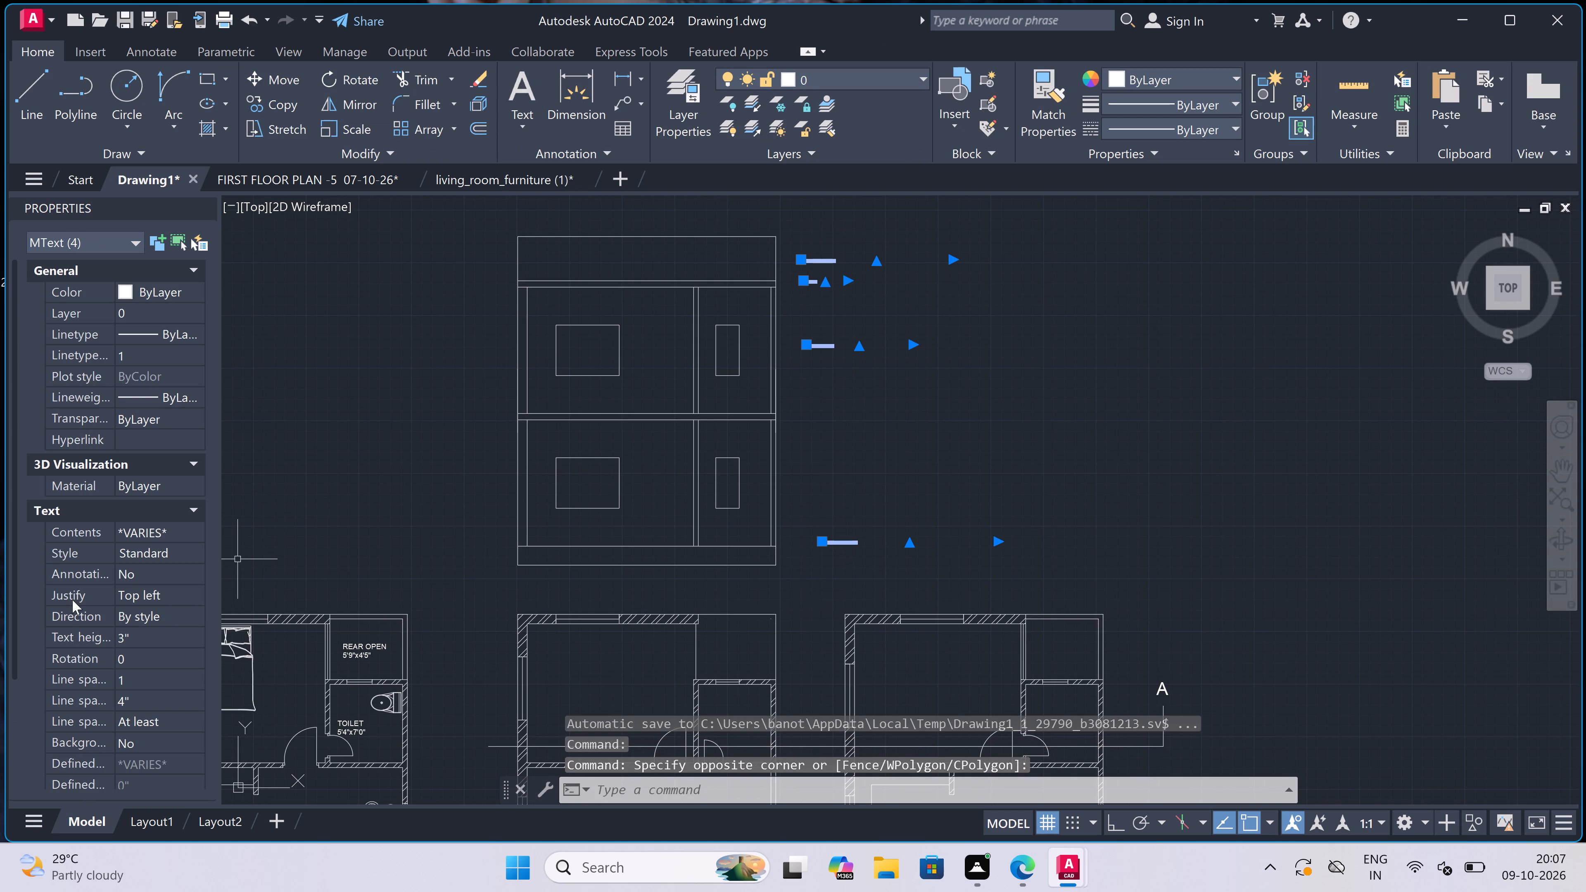
click(175, 635)
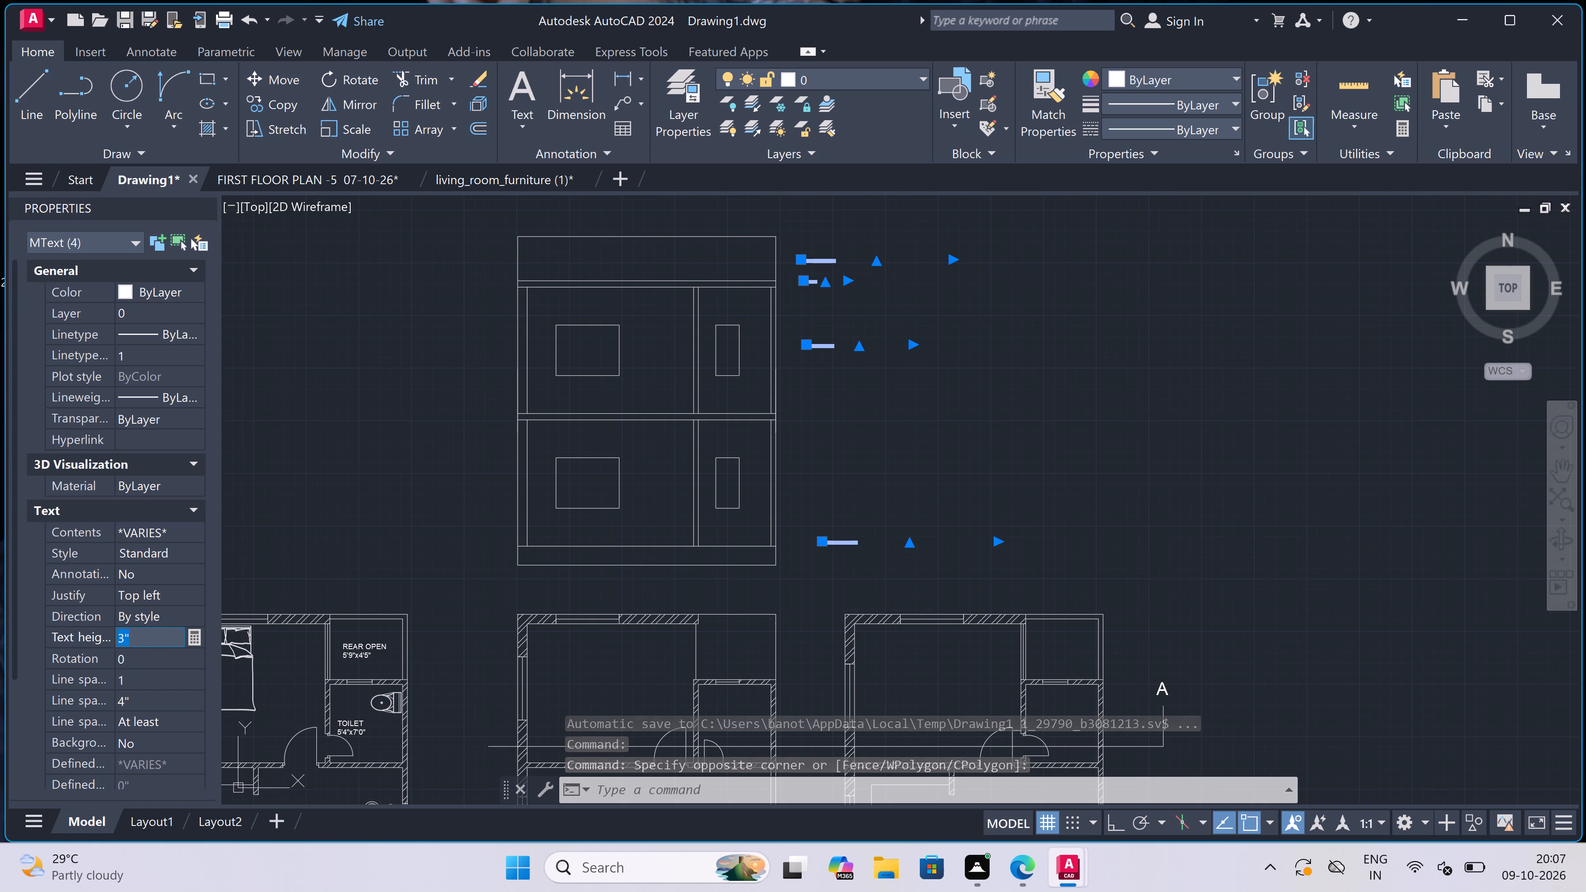
key(BackSpace)
text(9")
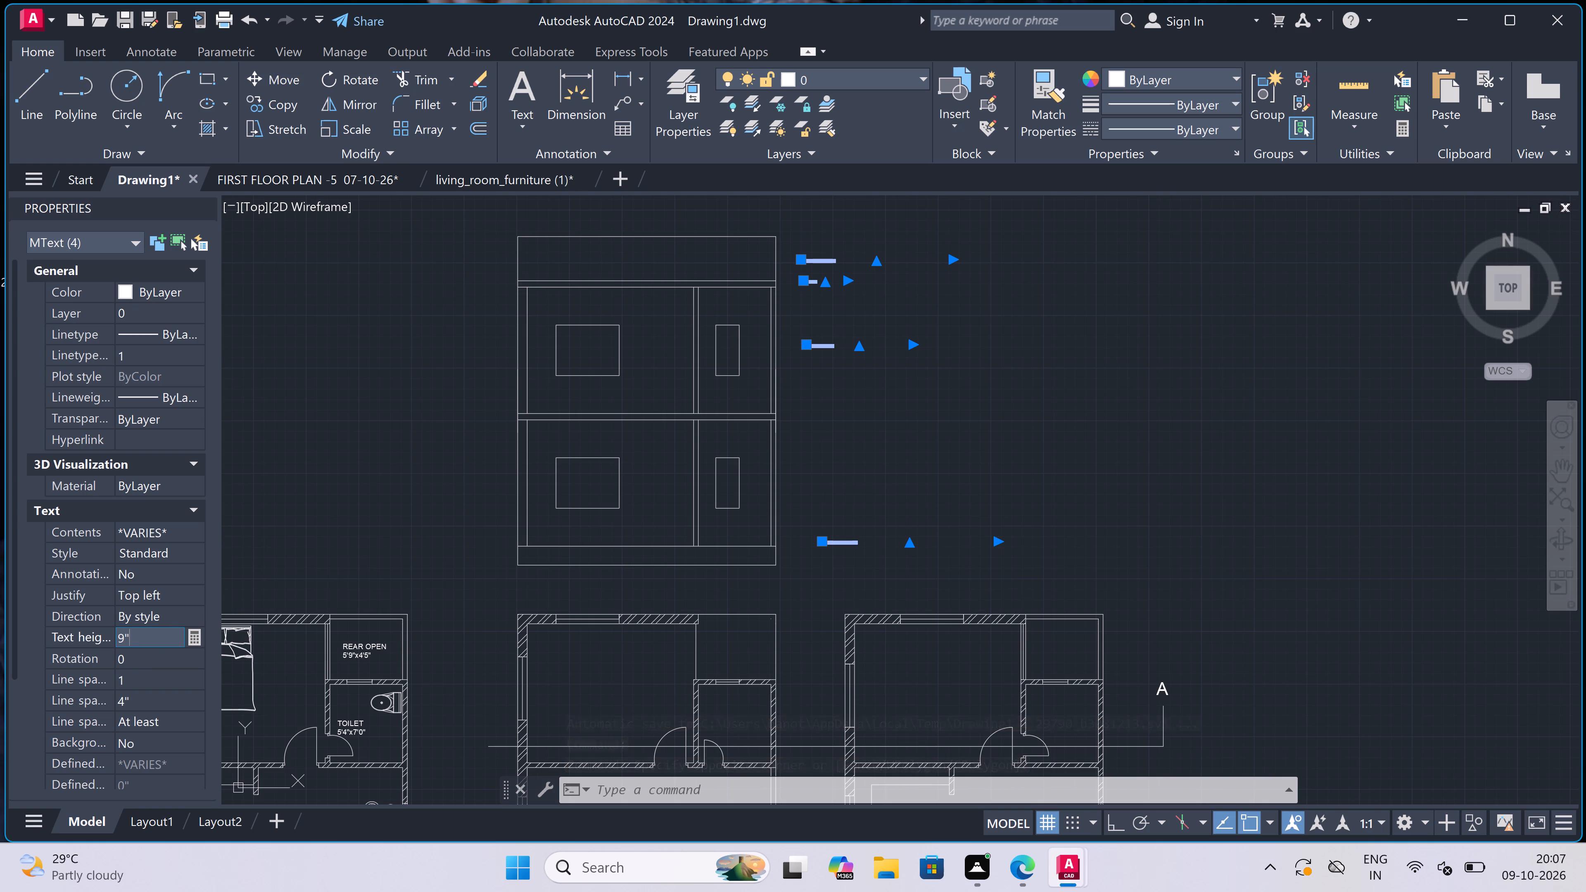
click(378, 541)
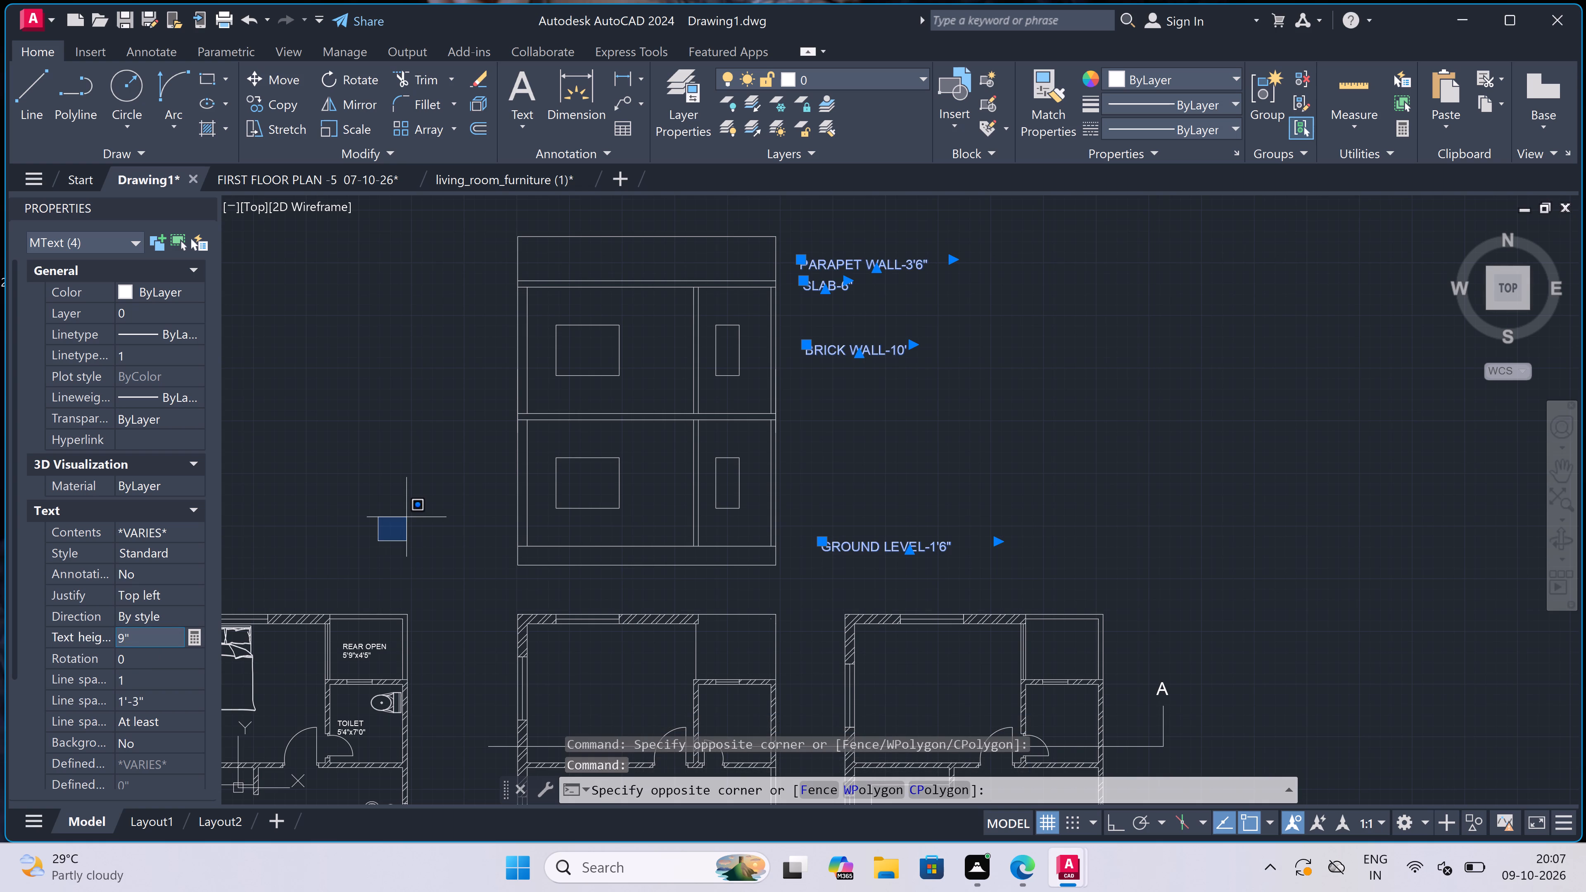
key(Escape)
key(Escape)
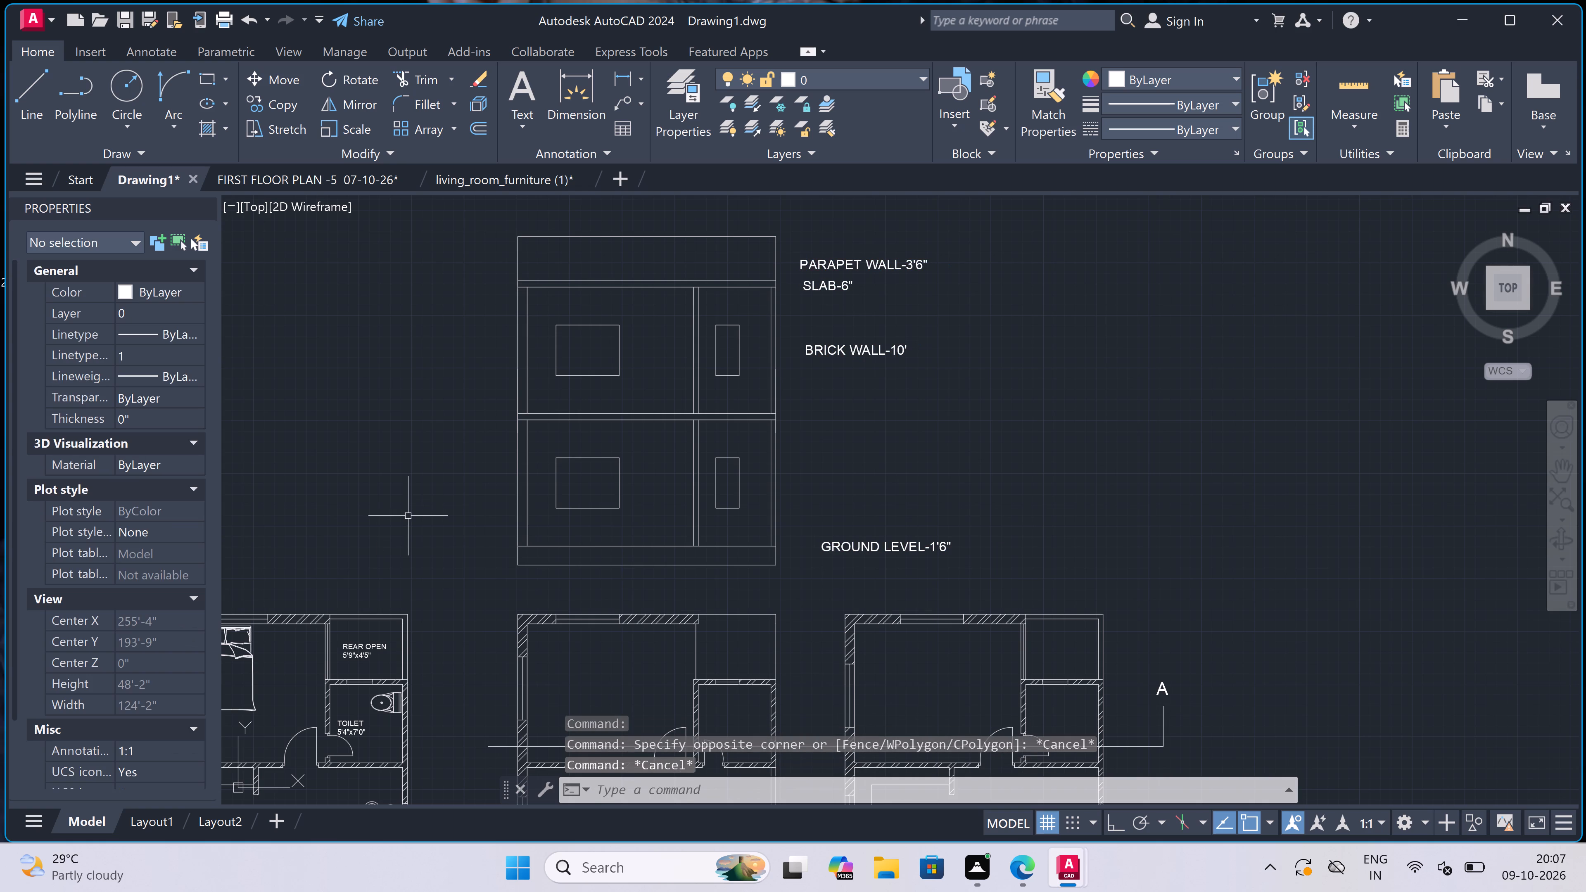
Shift the ground level label horizontally closer to the section view, roughly in line with the brick wall label.
click(859, 539)
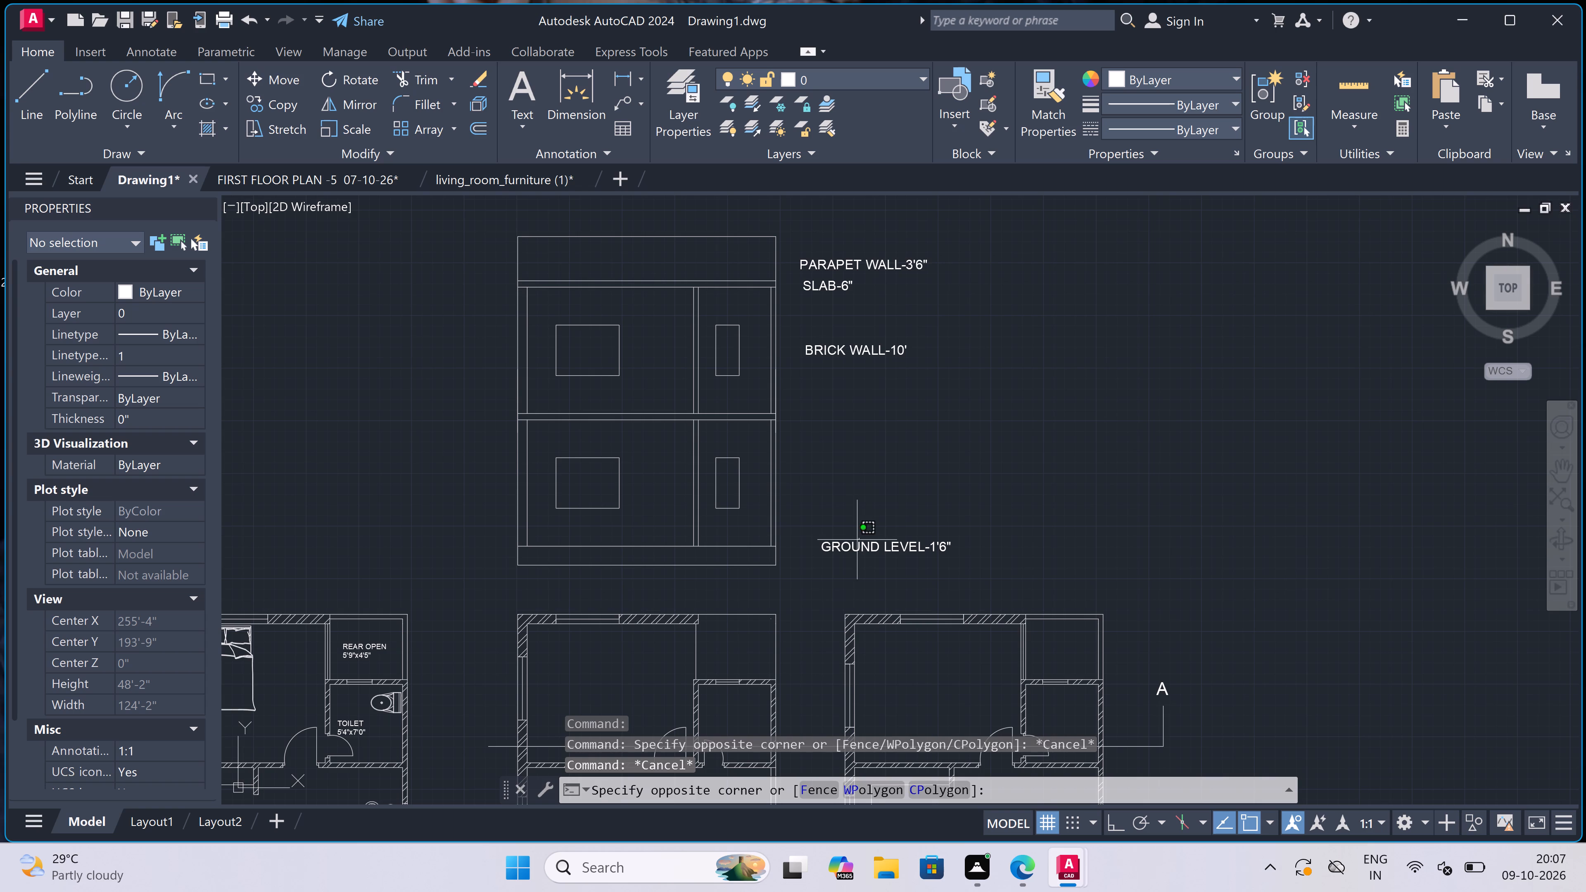
click(821, 553)
scroll(821, 552, up, 1)
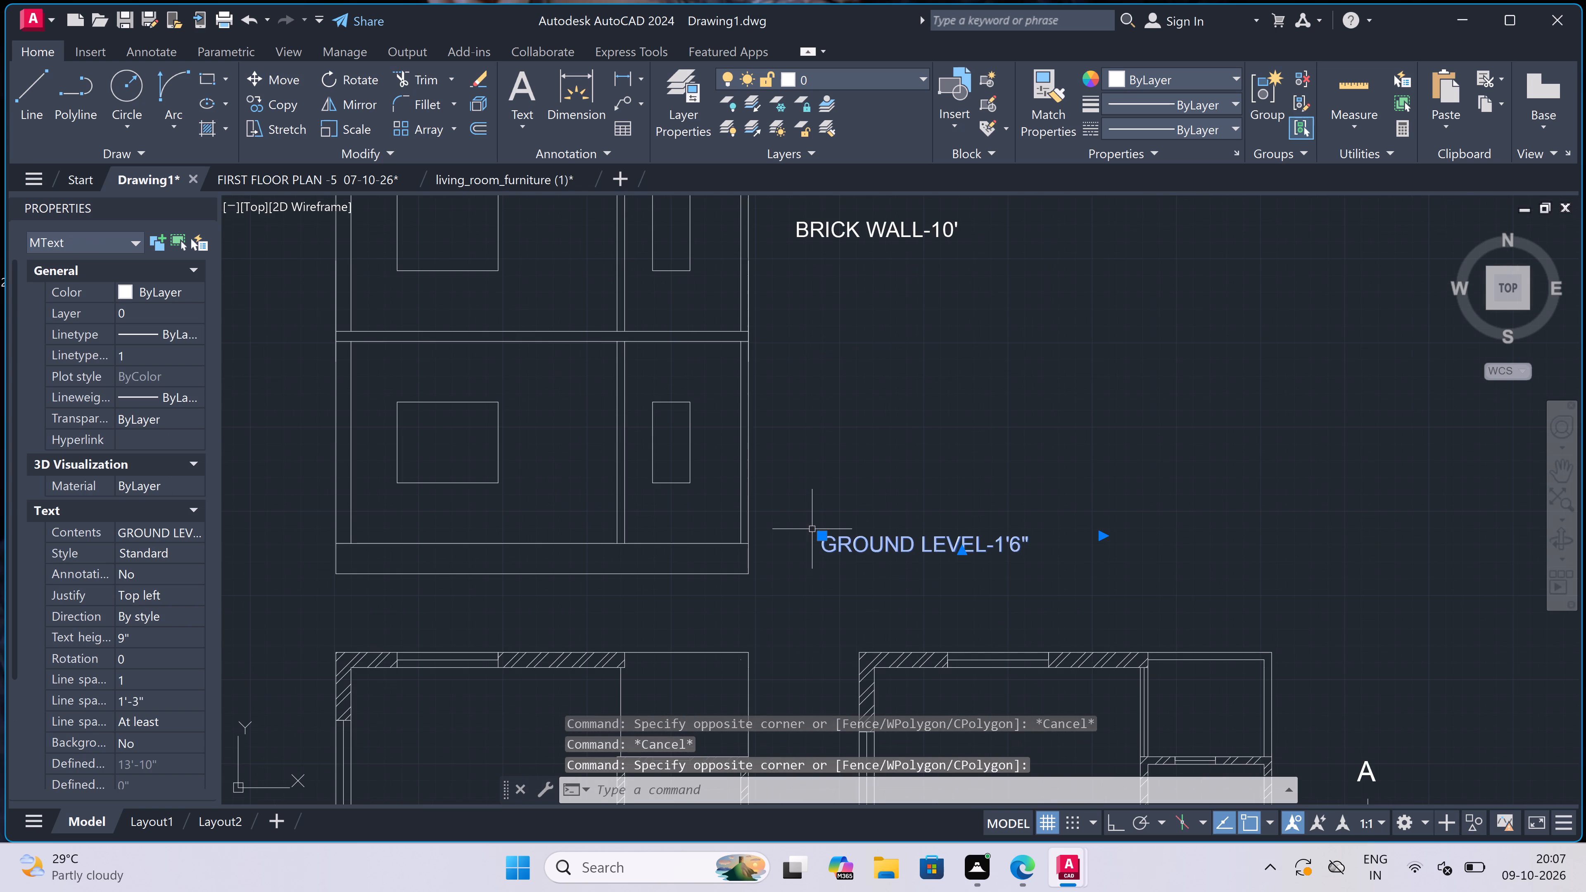
click(826, 536)
click(798, 540)
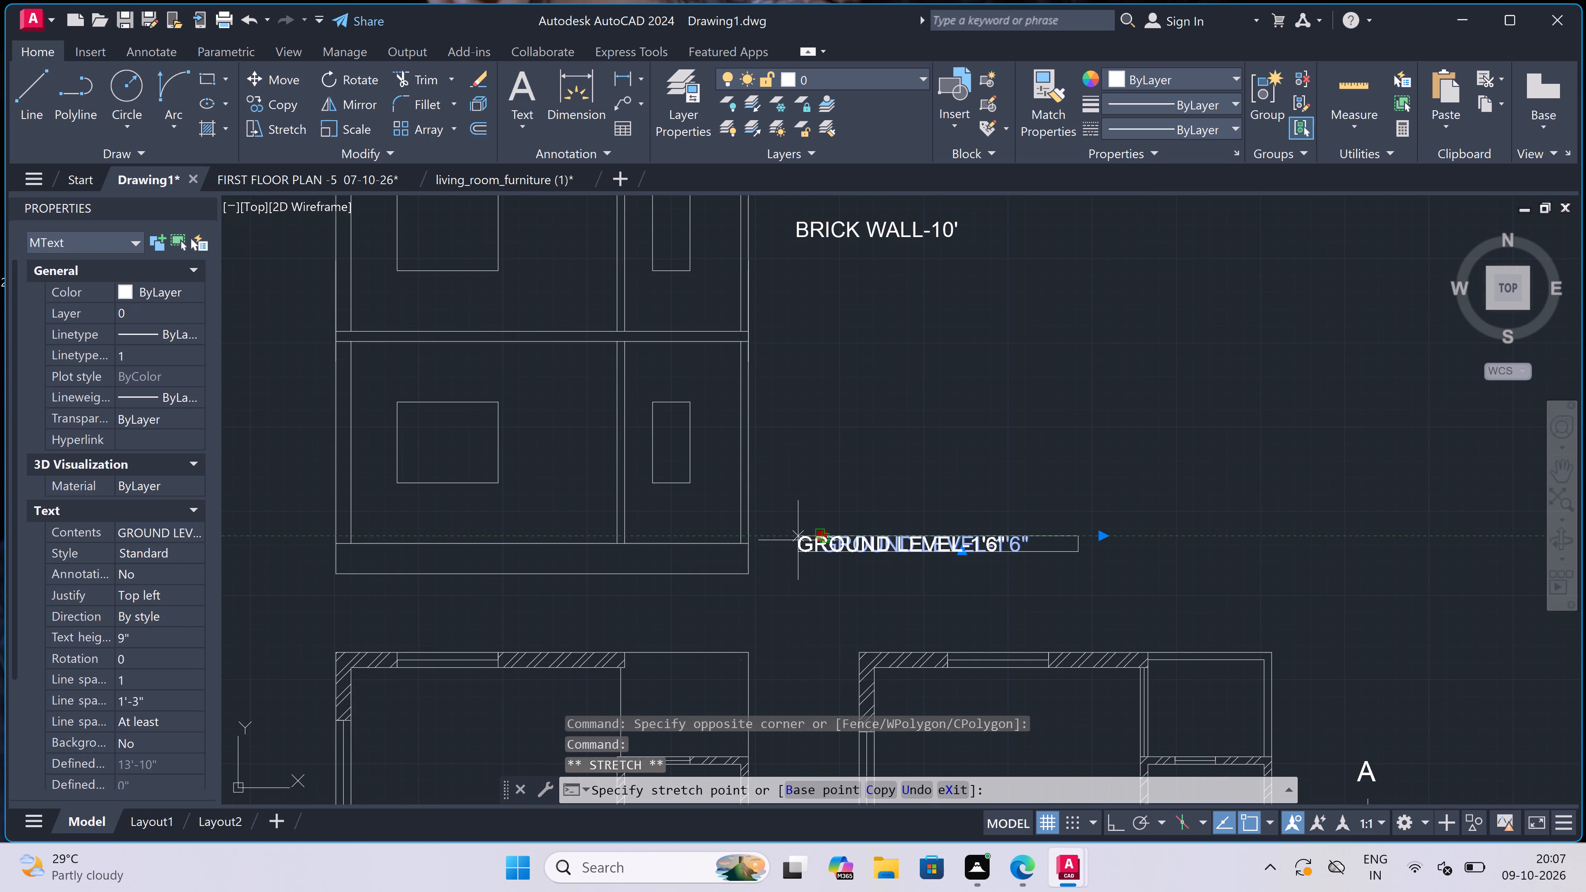
key(Escape)
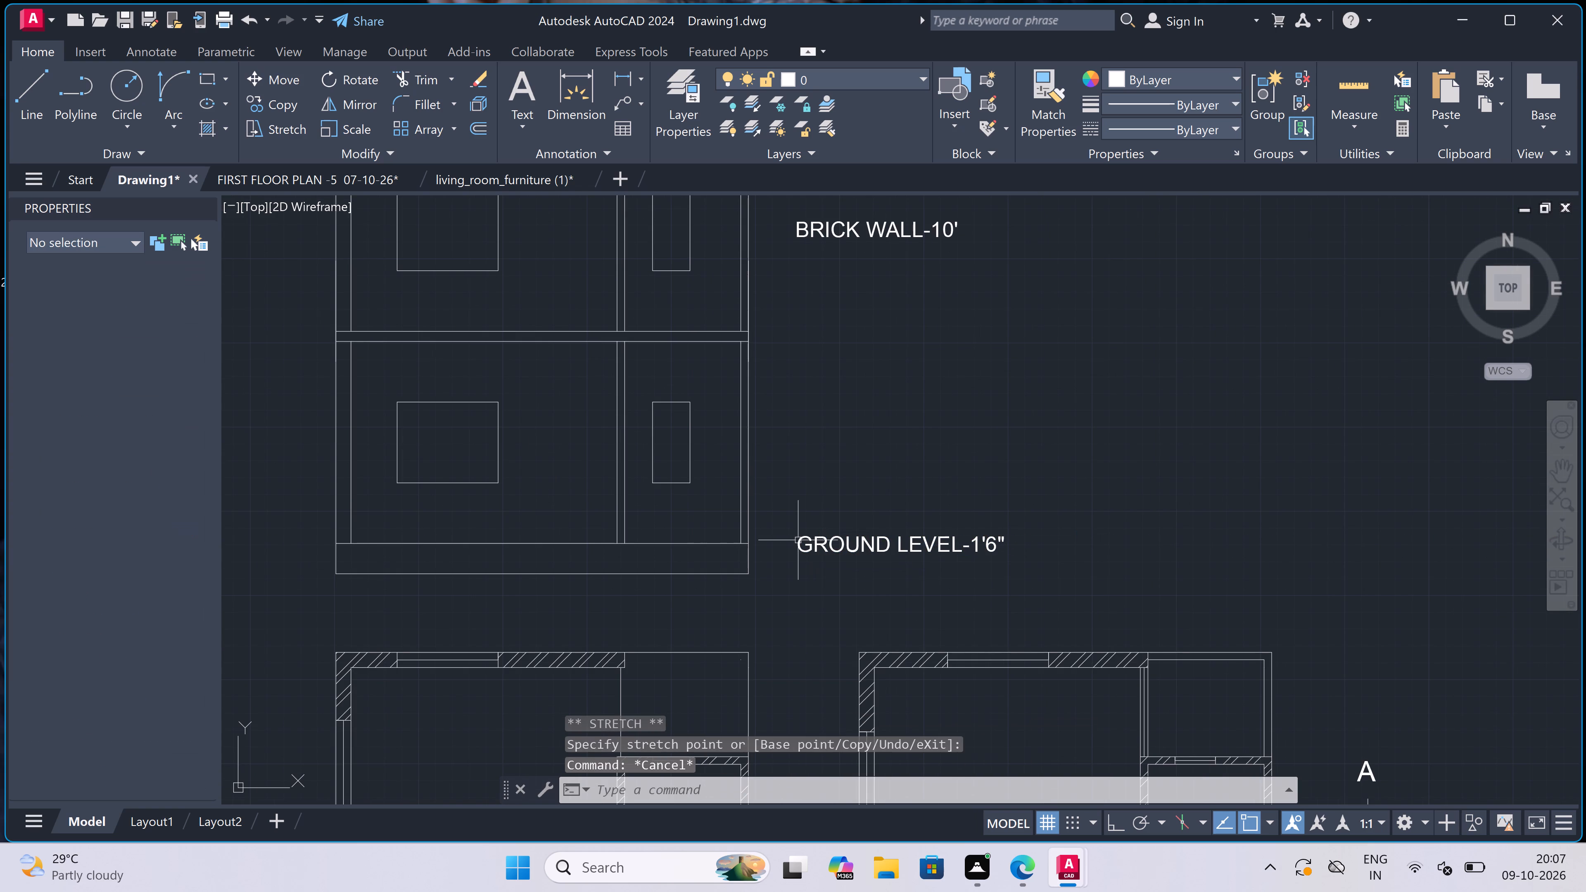
Move the parapet wall label straight up by about 10" to space it away from the slab label.
scroll(798, 539, down, 1)
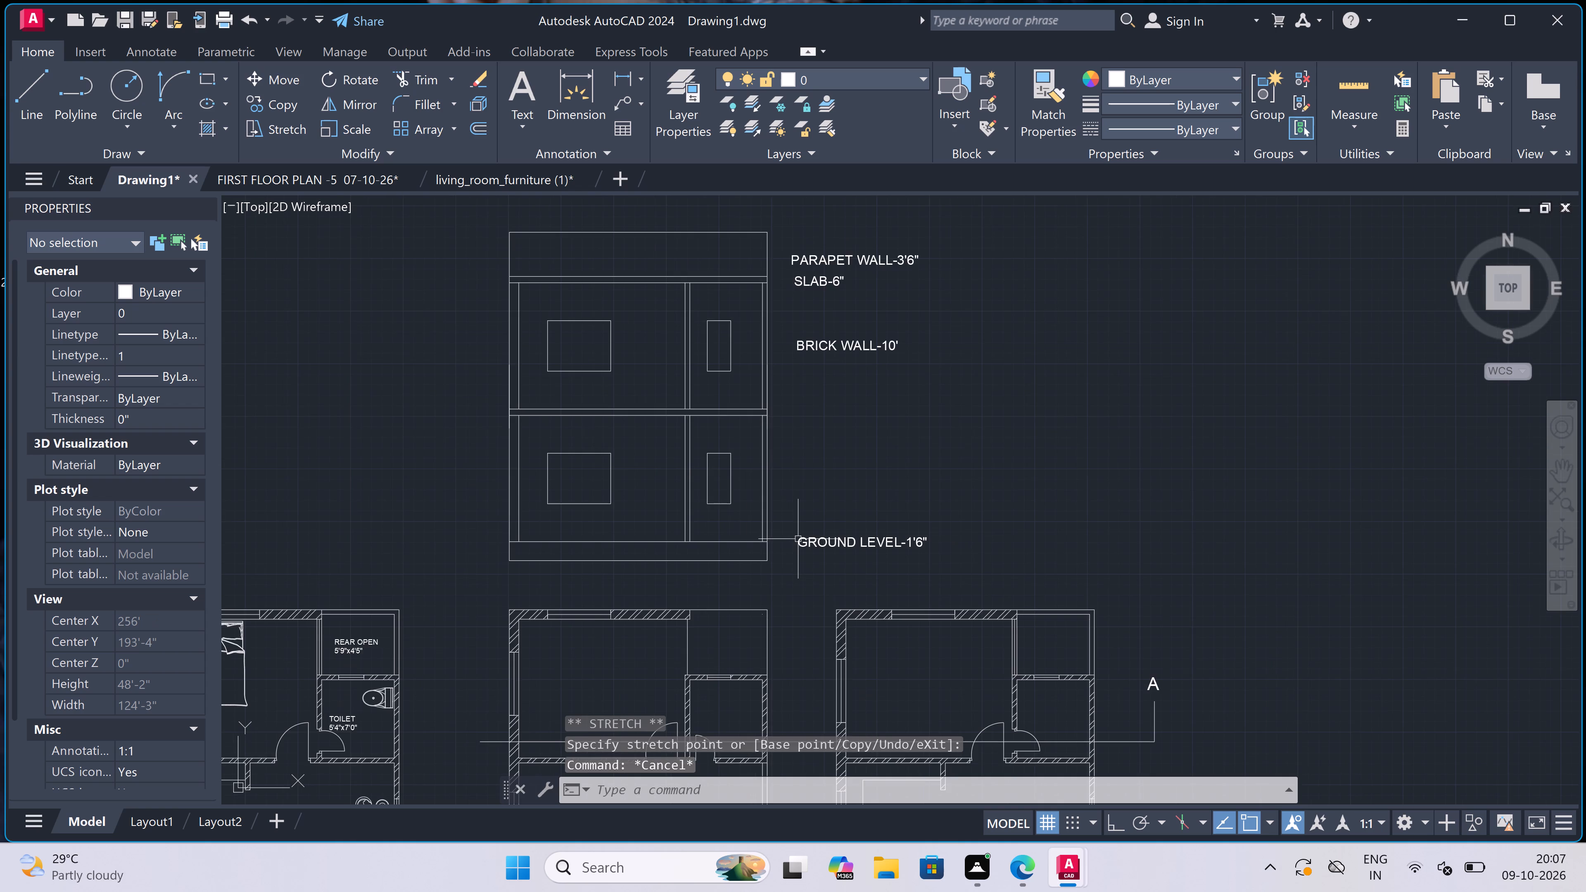
scroll(798, 539, down, 1)
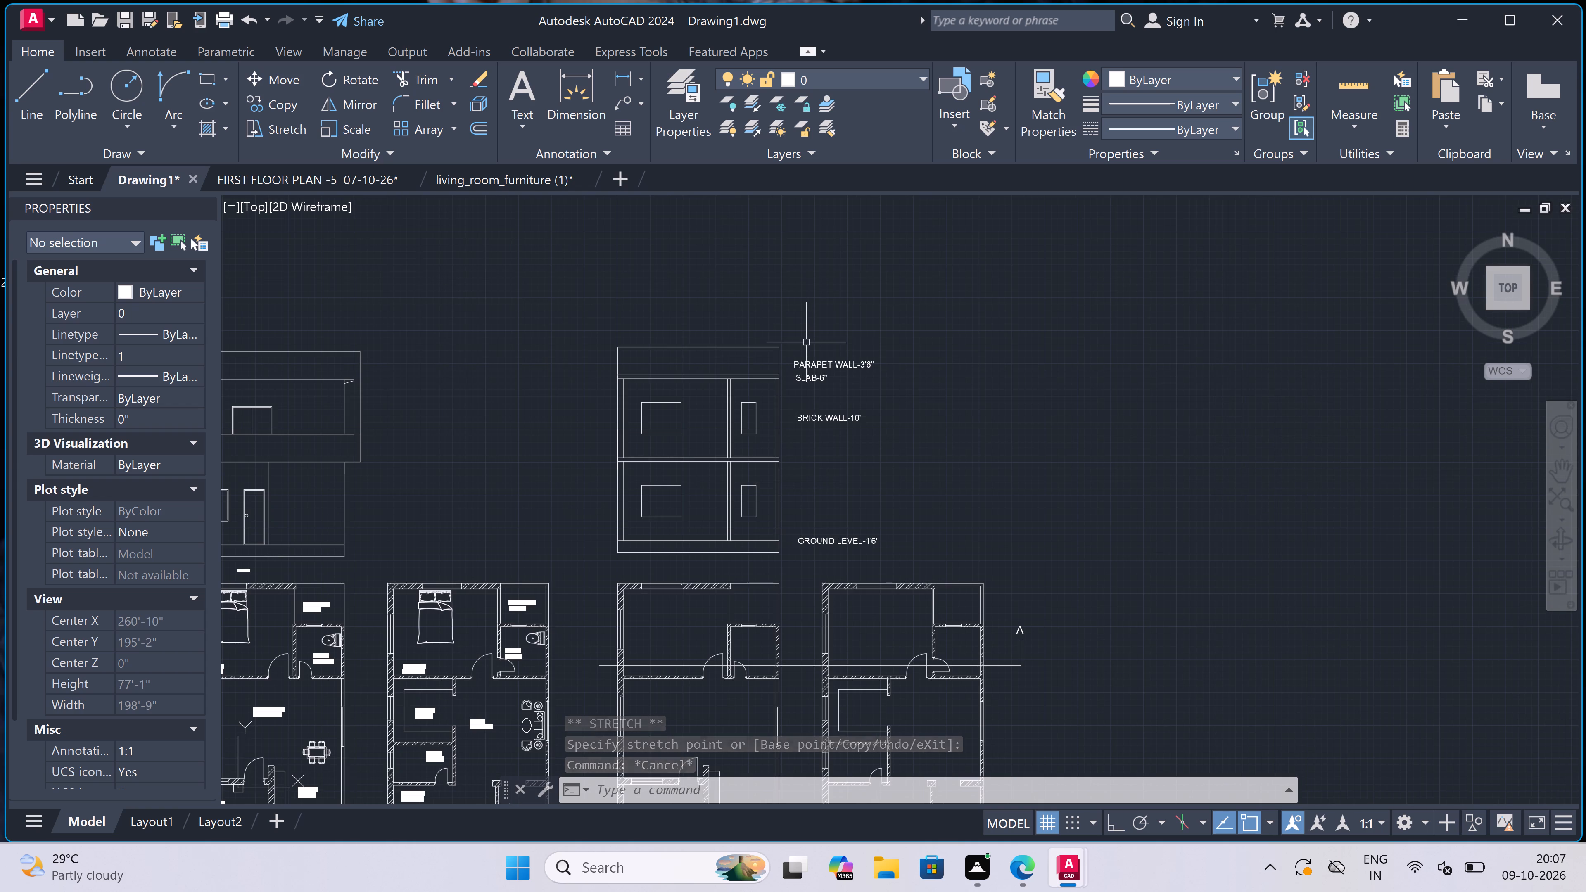
scroll(800, 317, up, 3)
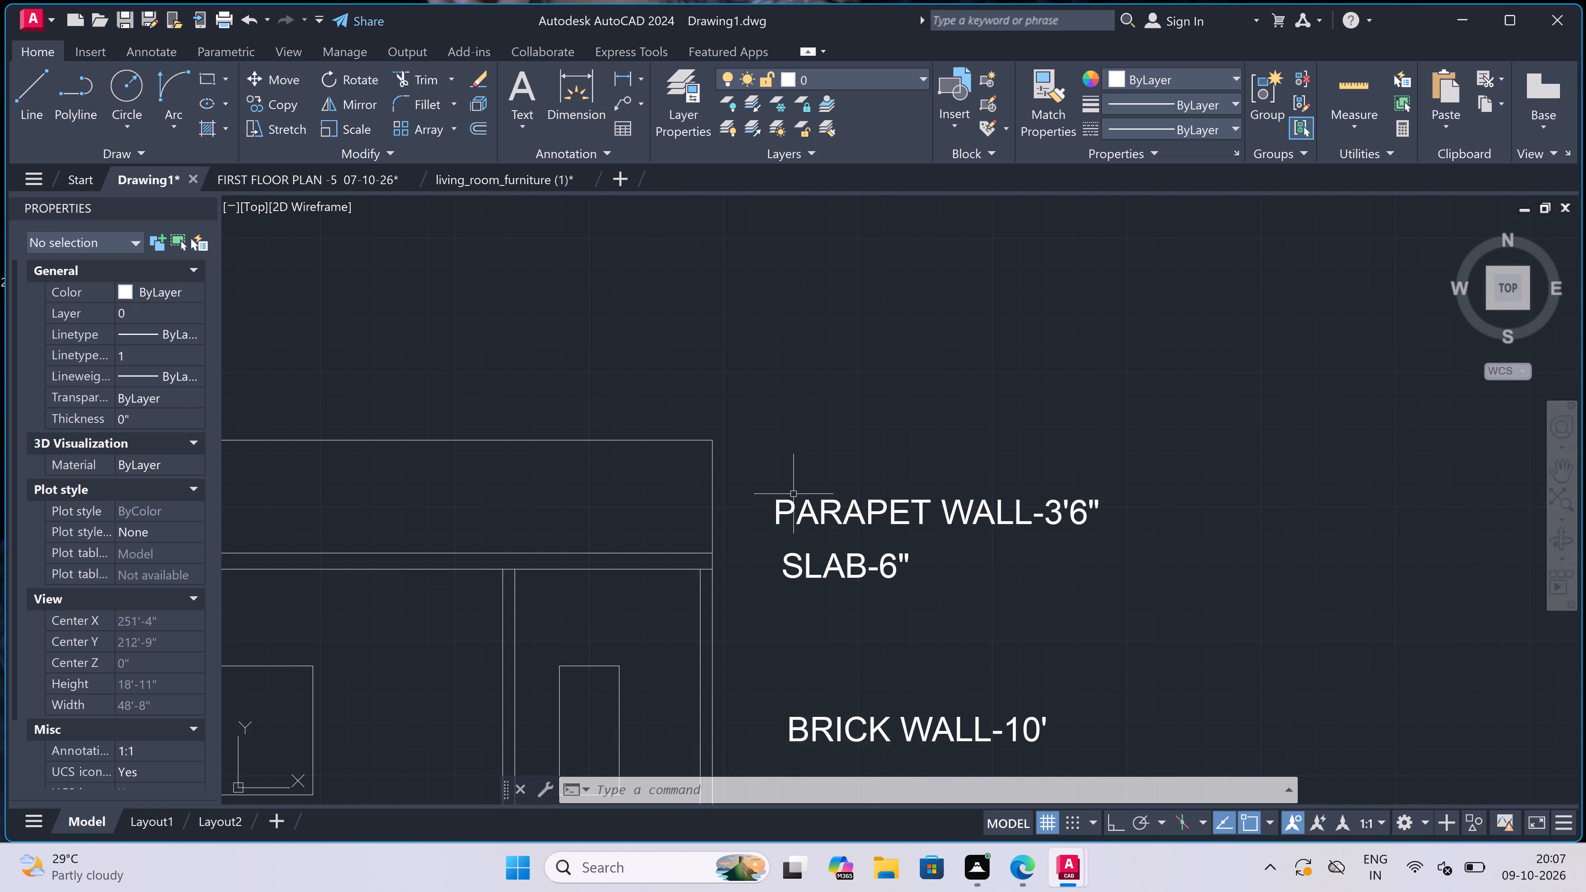
scroll(793, 494, up, 1)
click(792, 501)
click(761, 531)
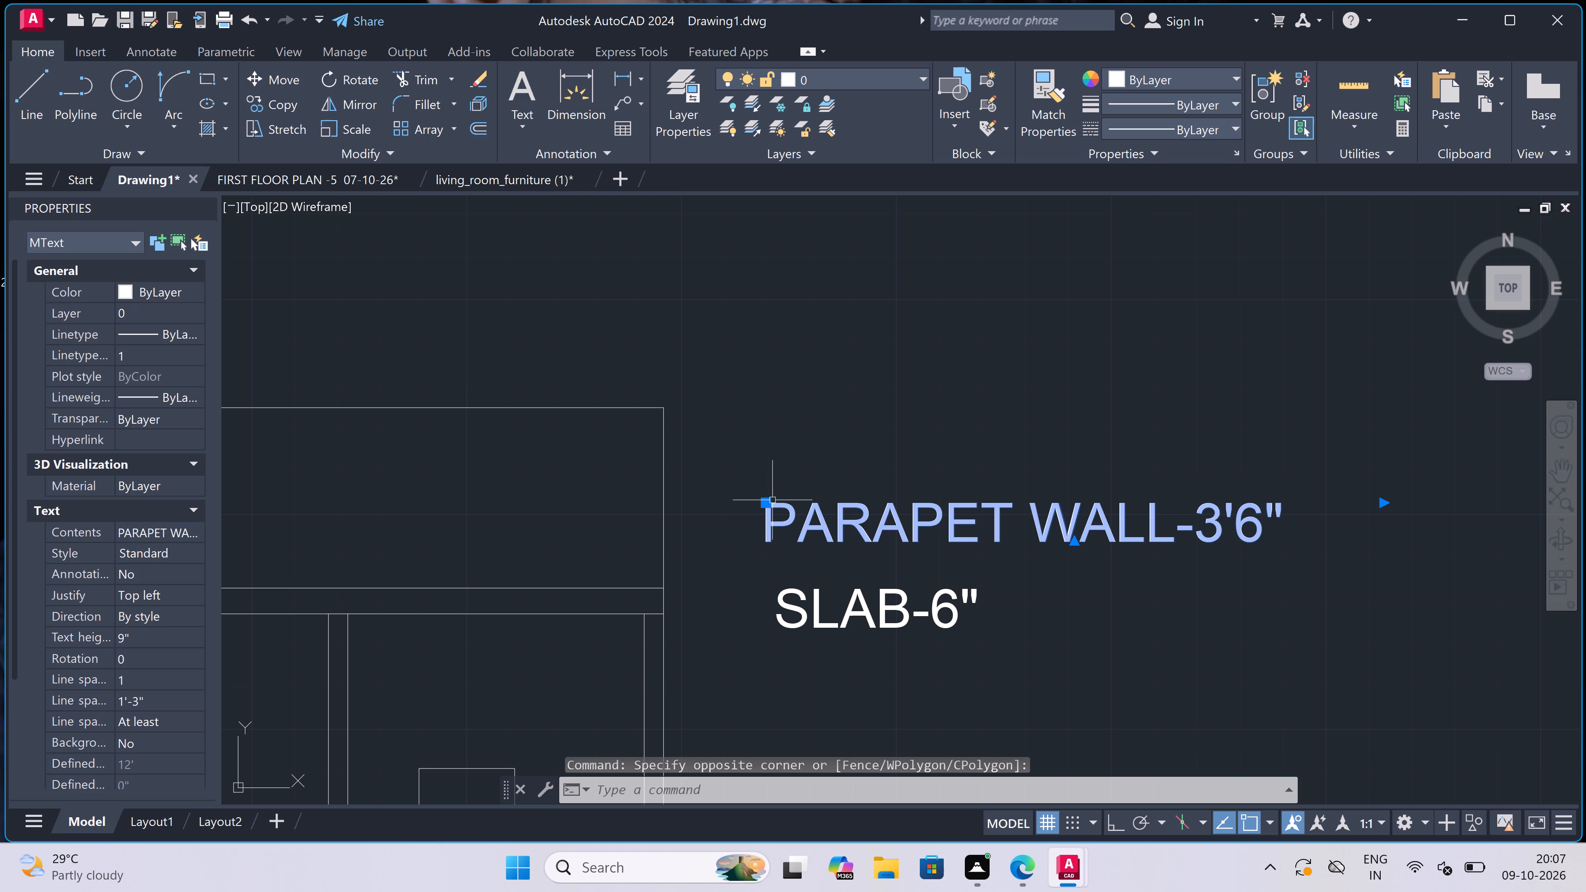
click(768, 505)
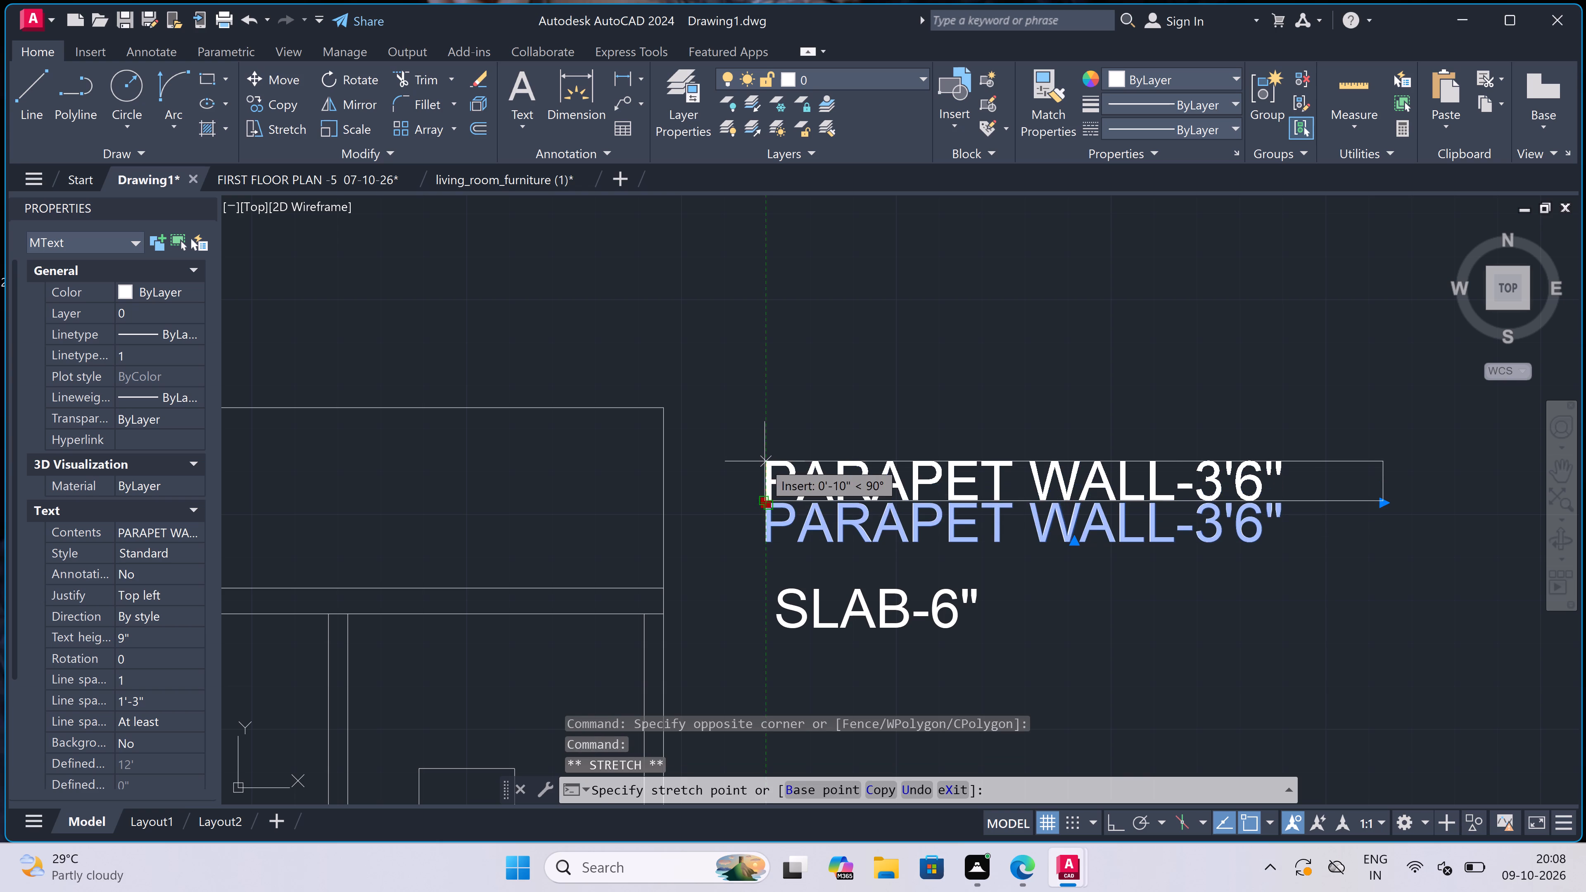
click(765, 461)
key(Escape)
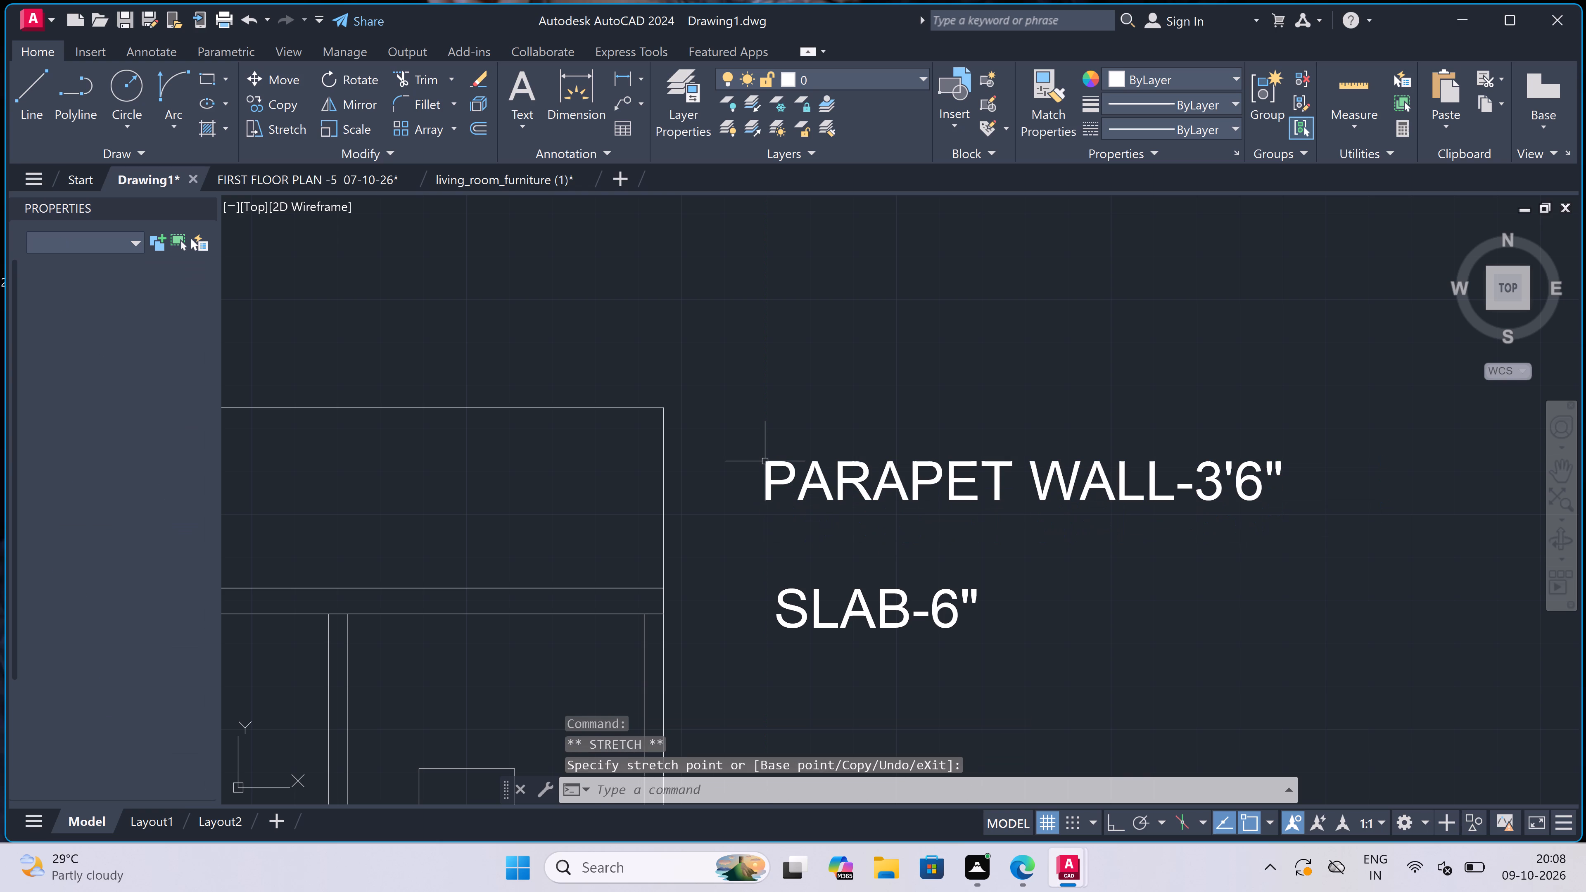
With Ortho on, draw a short horizontal leader line from the parapet's outer edge to just short of the PARAPET WALL-3'6" label.
text(l)
key(space)
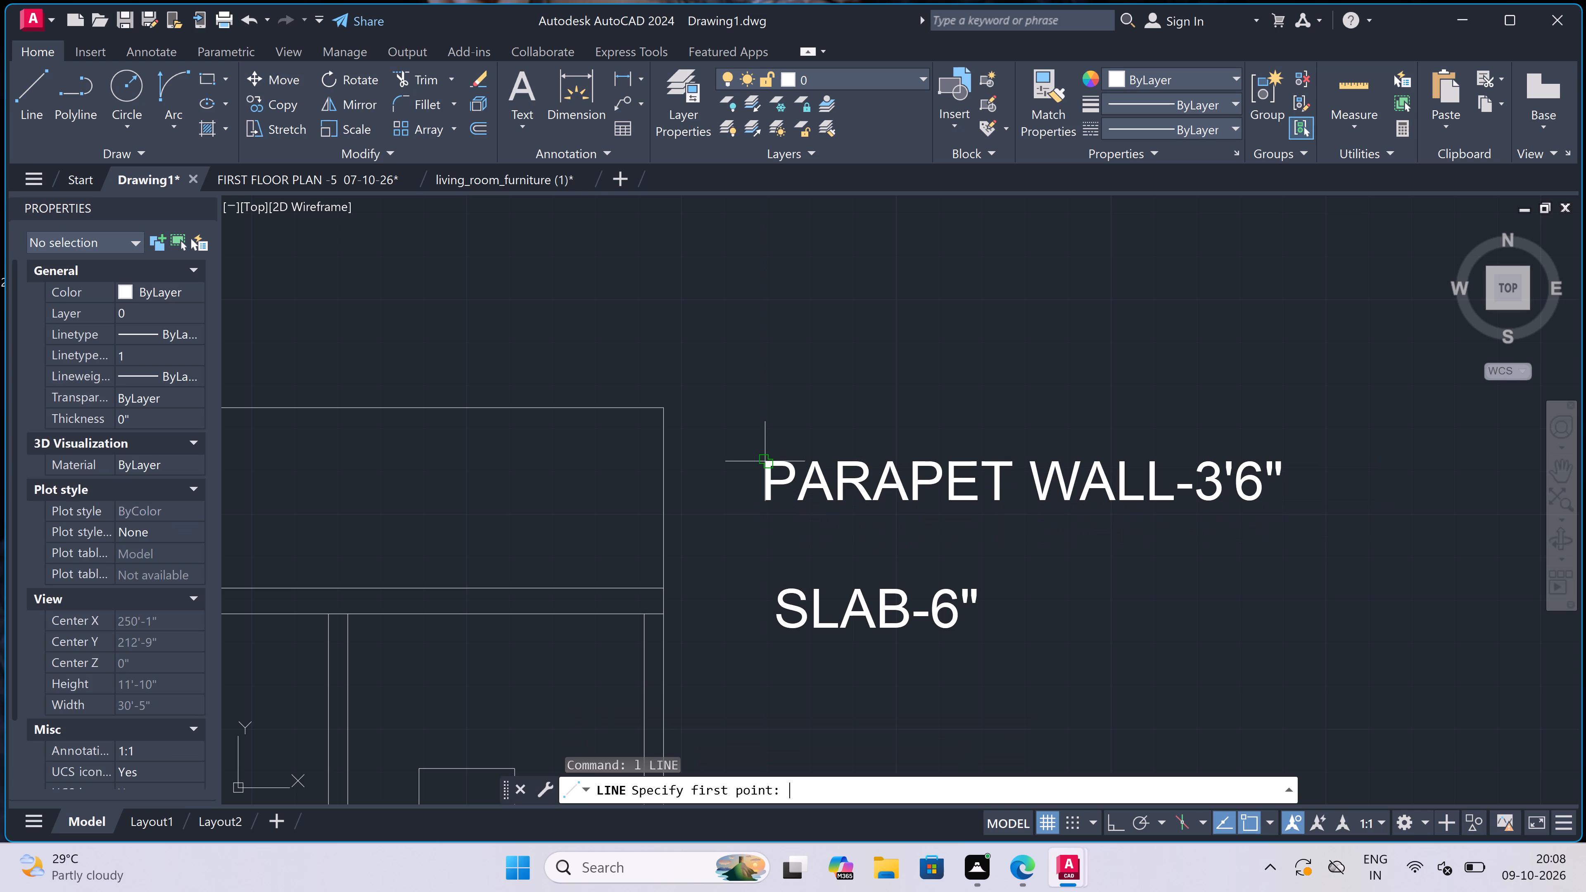
scroll(765, 461, up, 1)
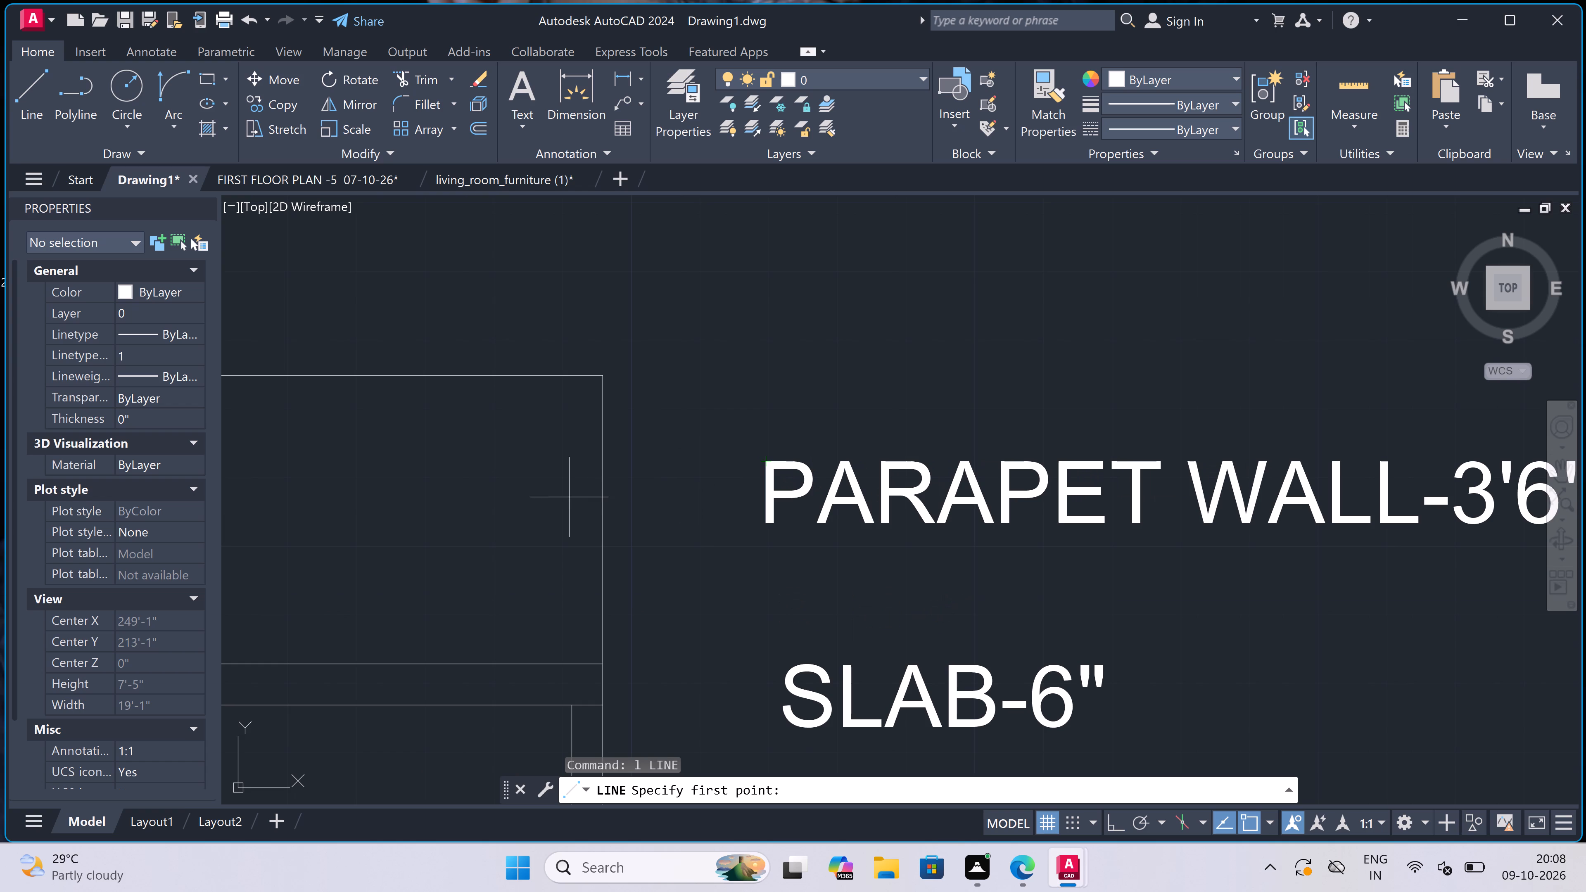
click(603, 479)
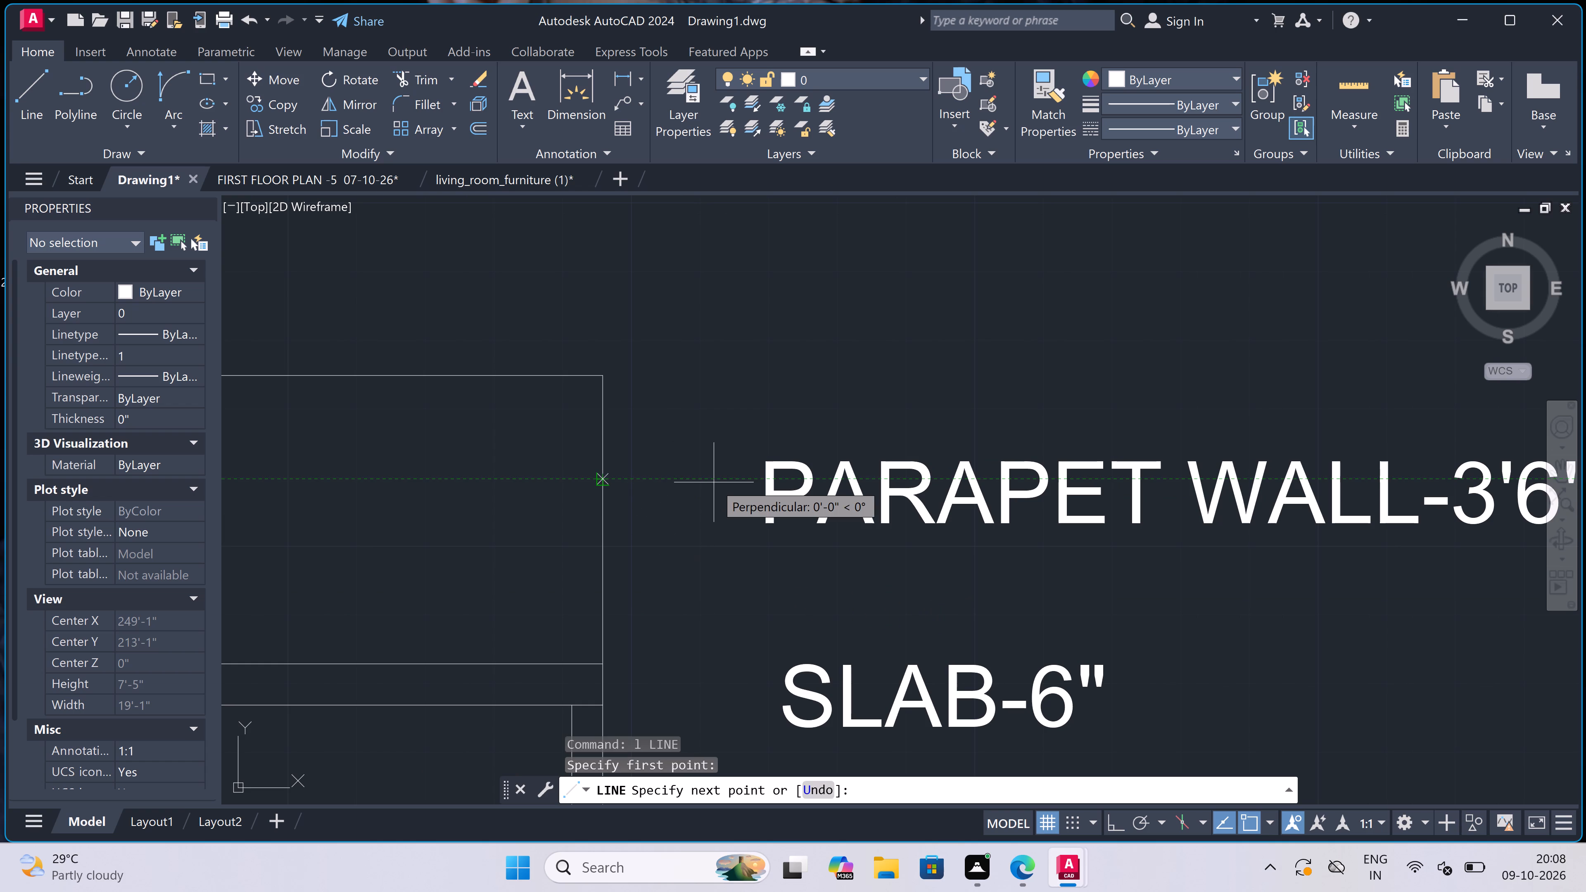
key(F8)
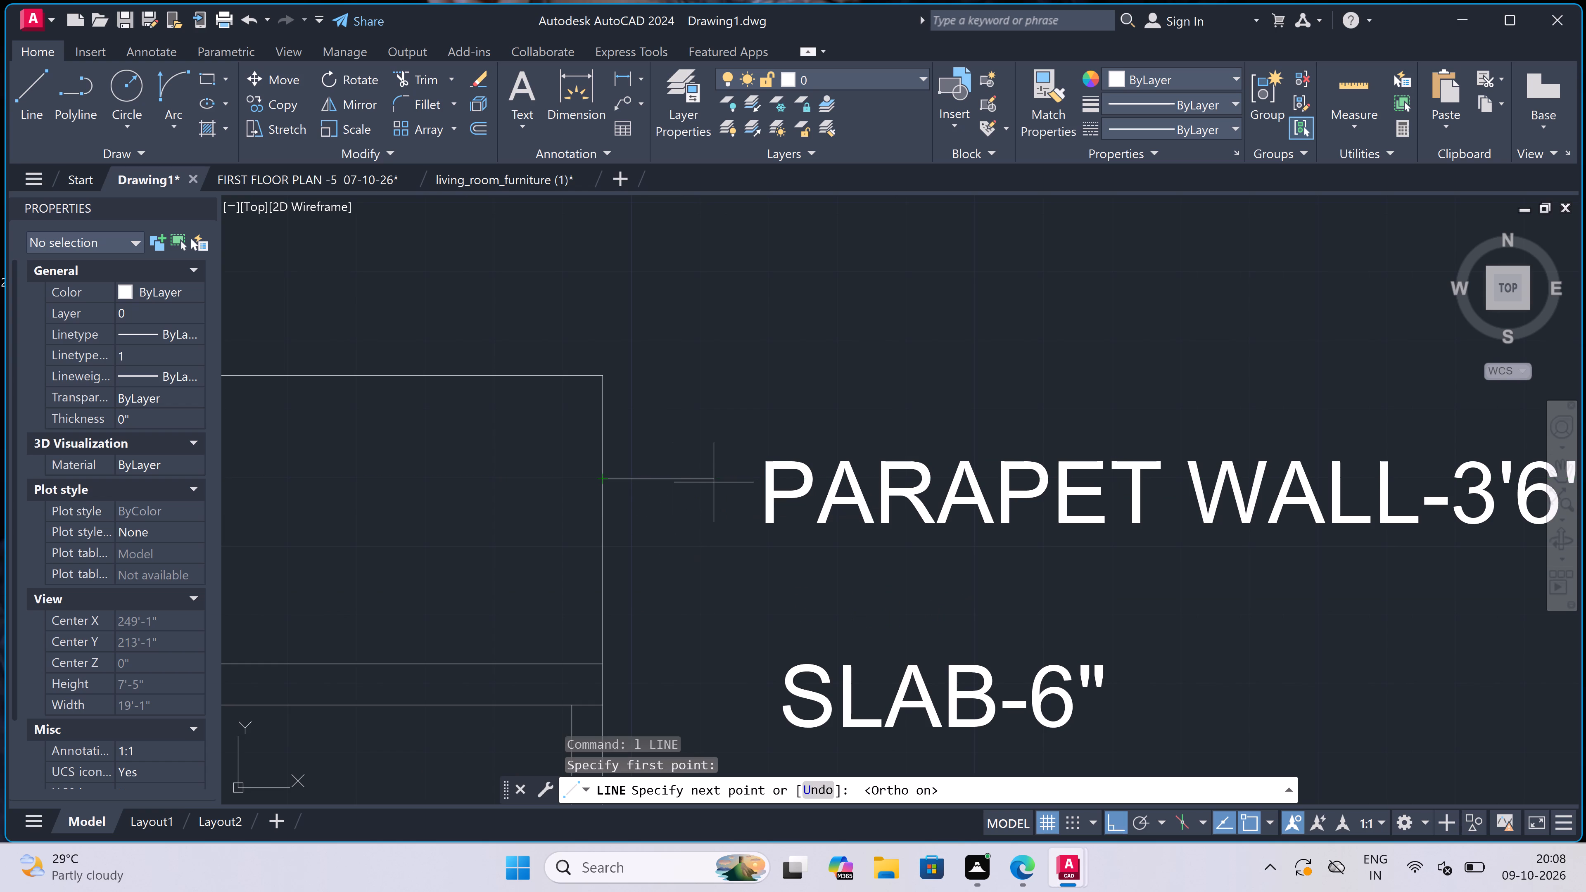
scroll(714, 482, up, 2)
click(715, 482)
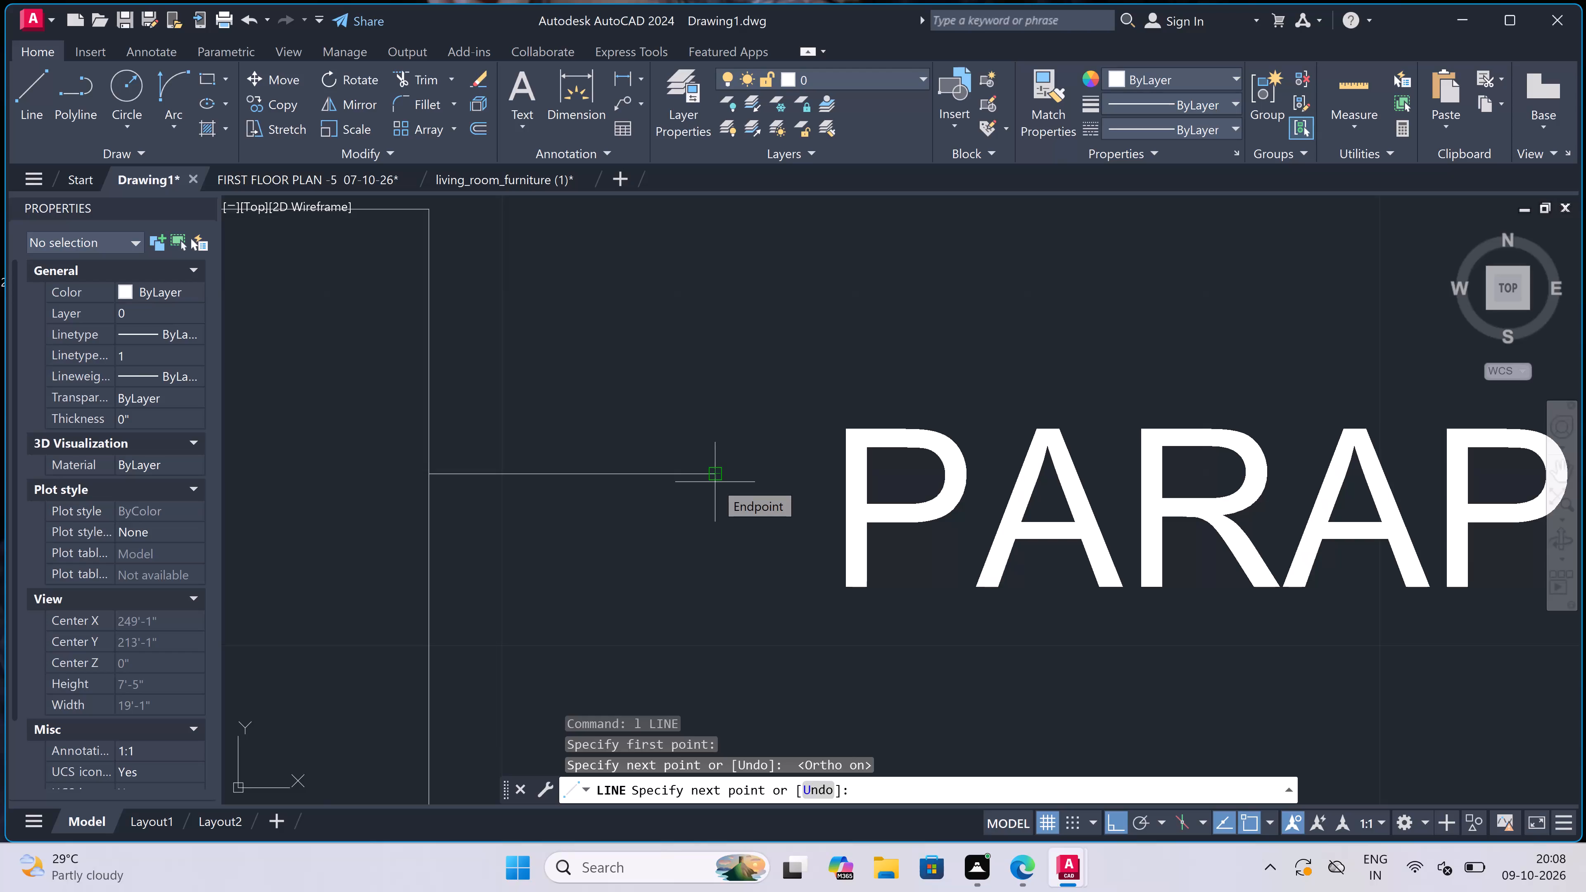
key(Escape)
Draw a horizontal leader line from inside the roof slab band, across the section's outer edge, to just before the SLAB-6" label.
key(space)
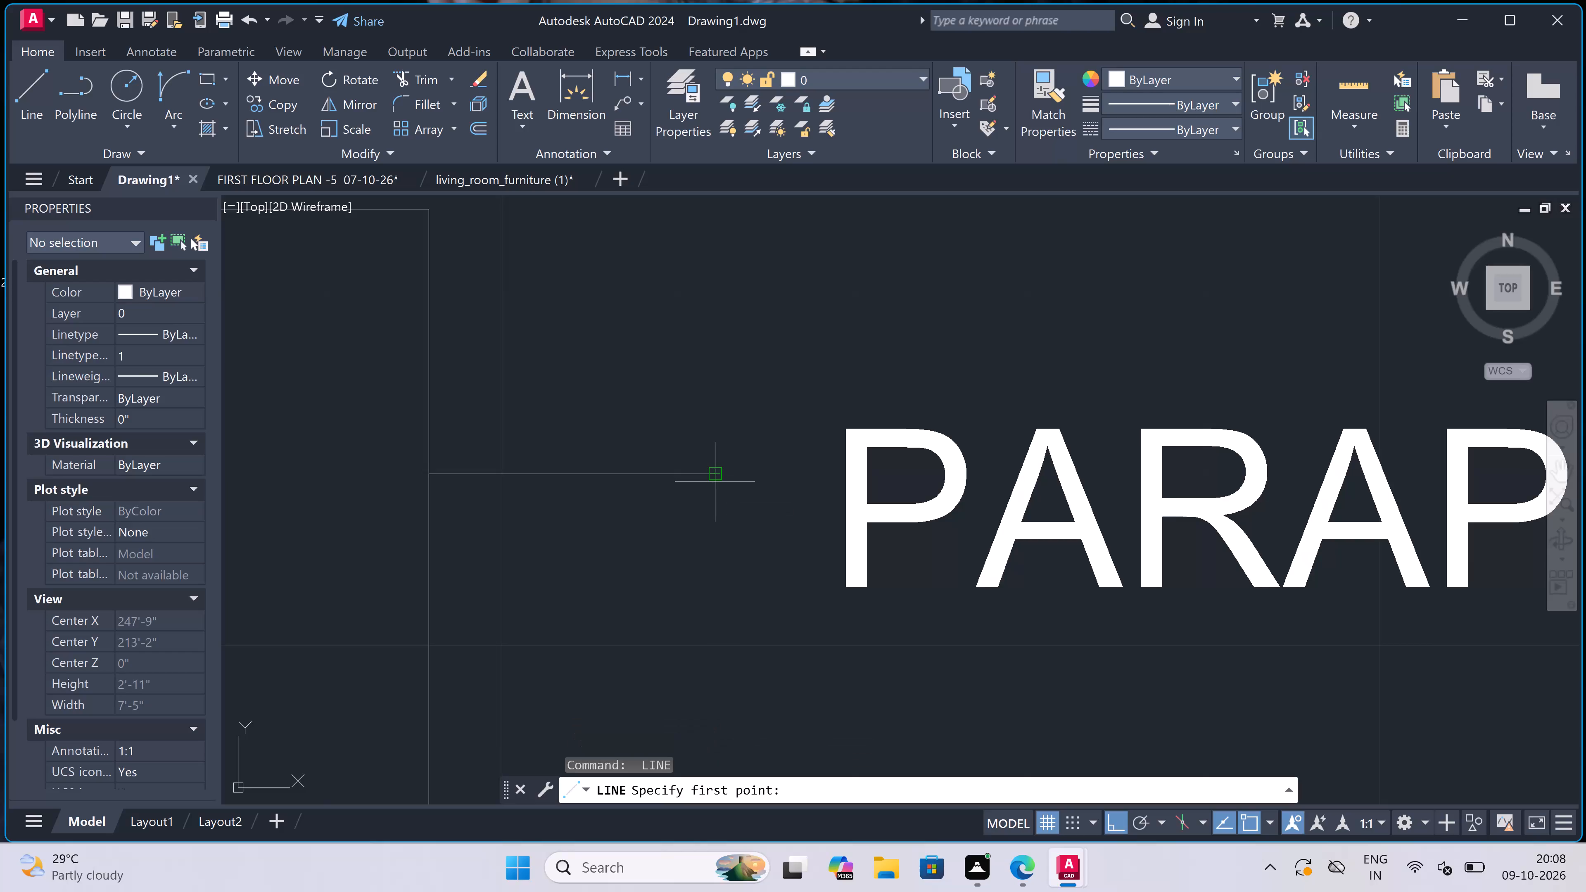
scroll(716, 433, down, 4)
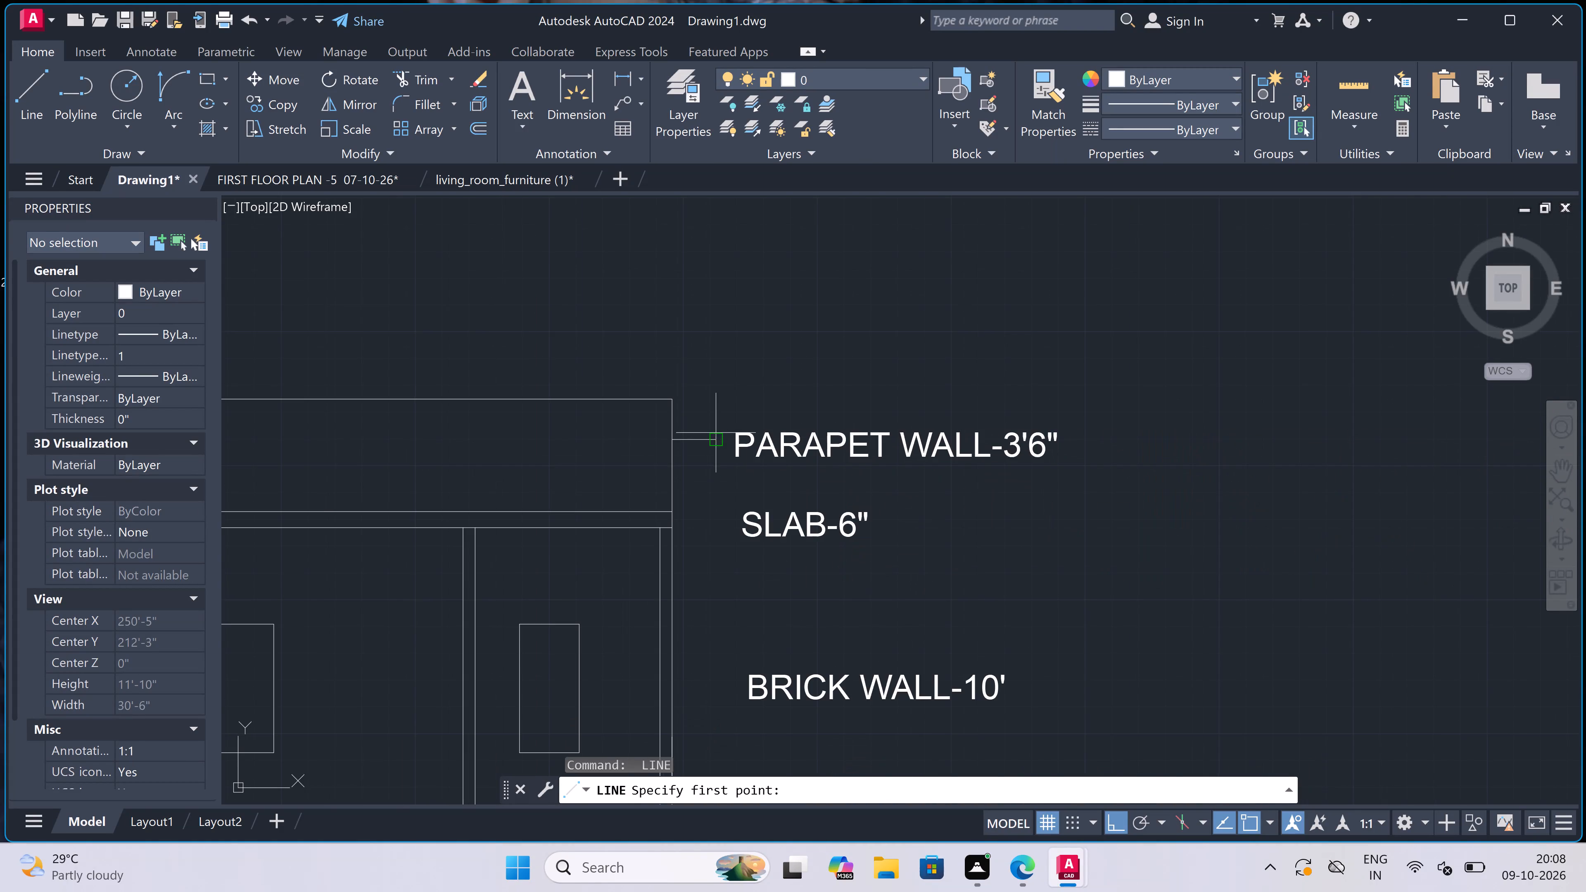
scroll(696, 556, up, 2)
scroll(692, 444, up, 1)
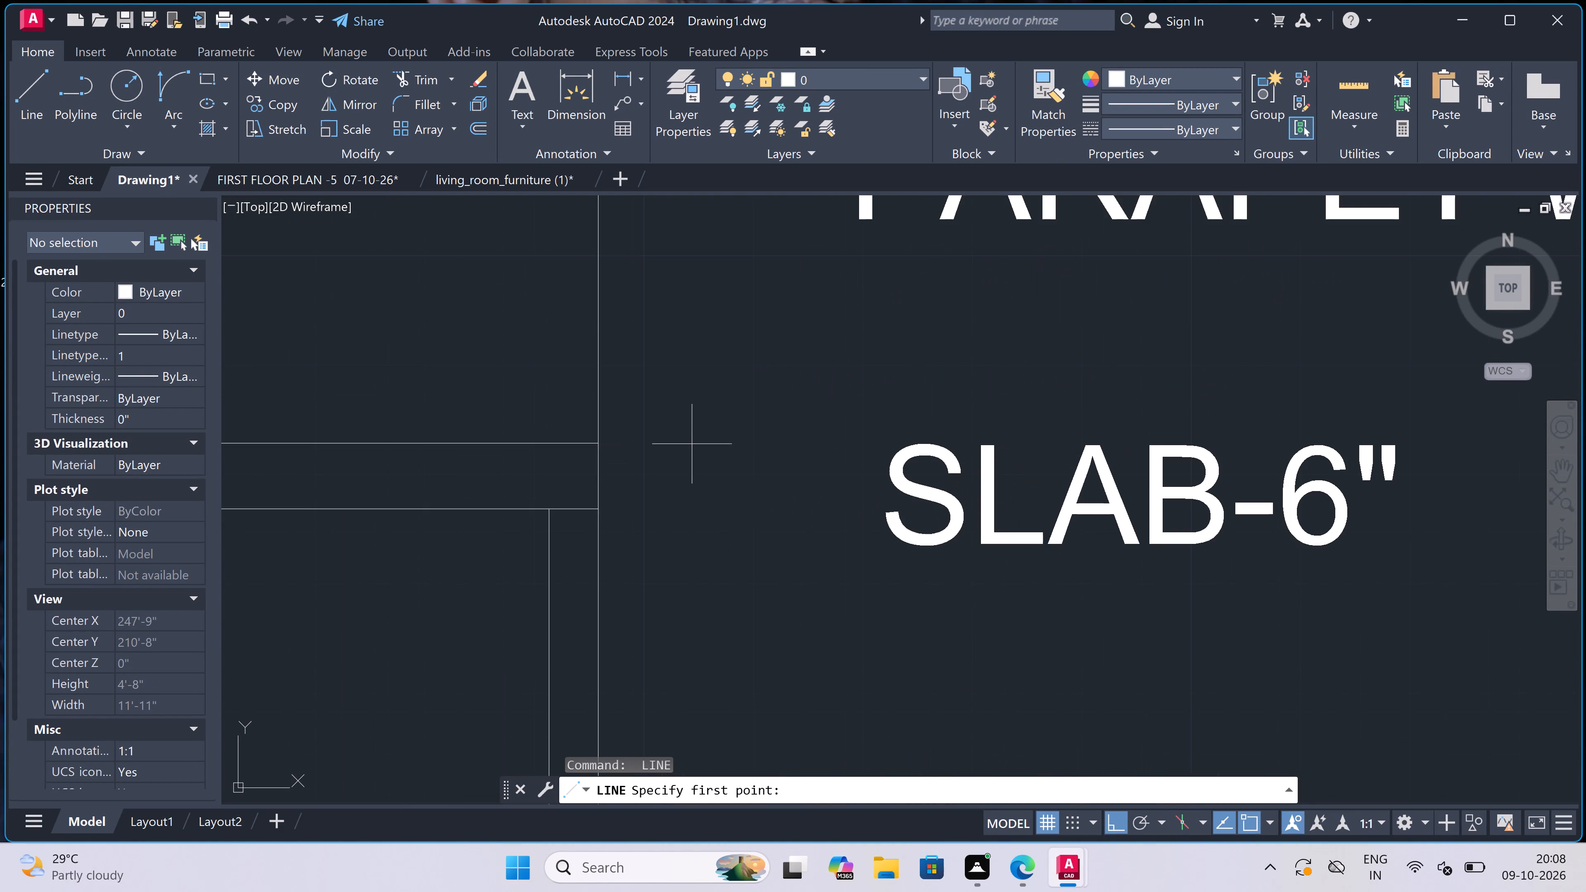
scroll(675, 460, up, 1)
click(489, 481)
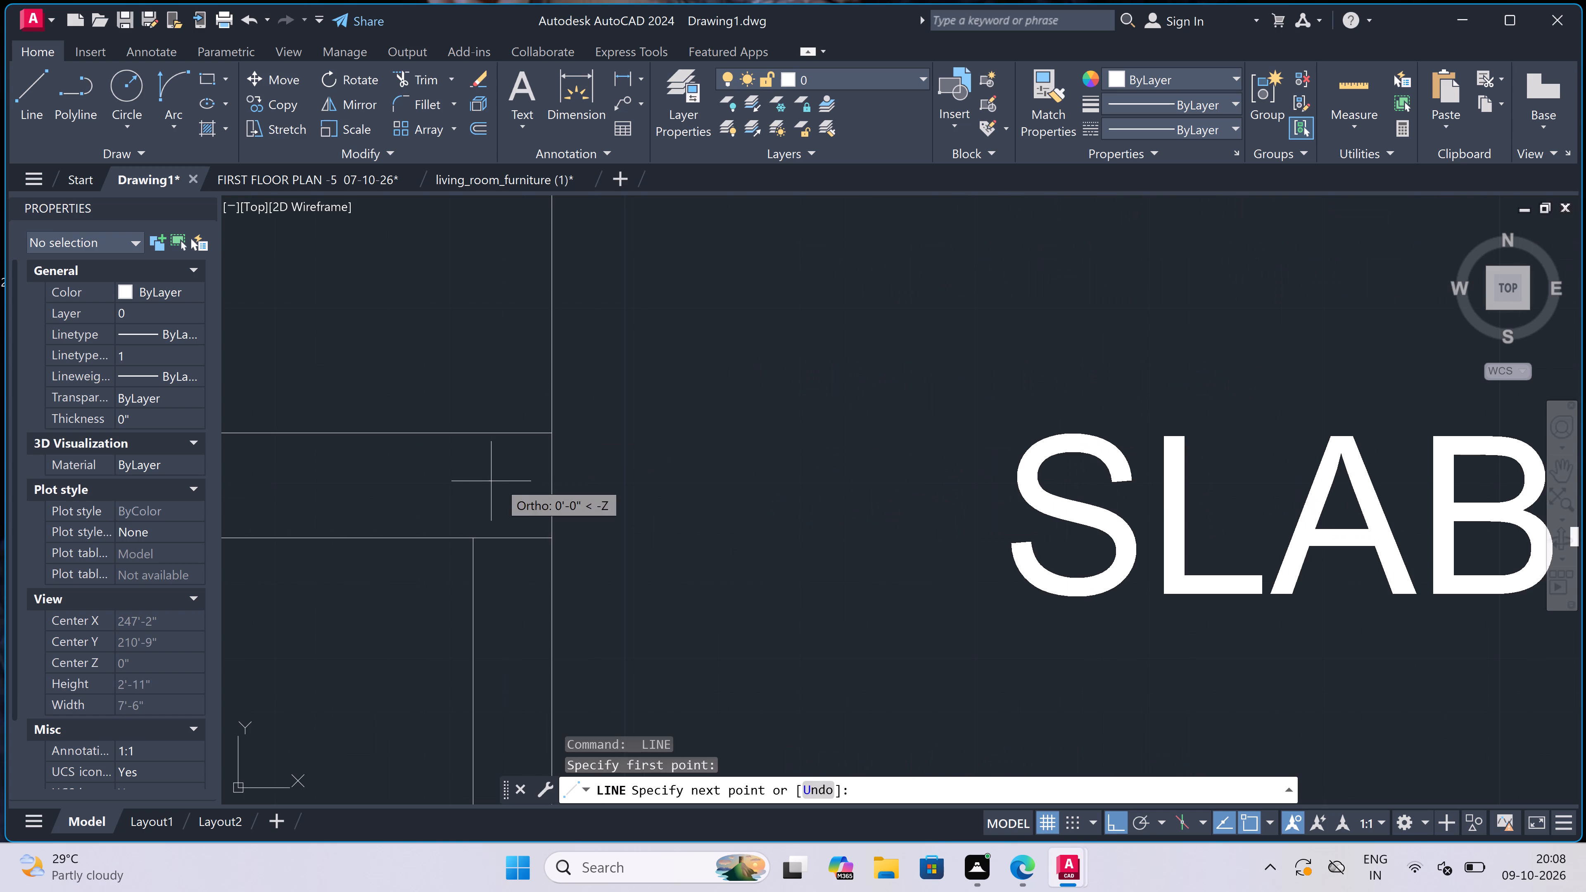
click(917, 487)
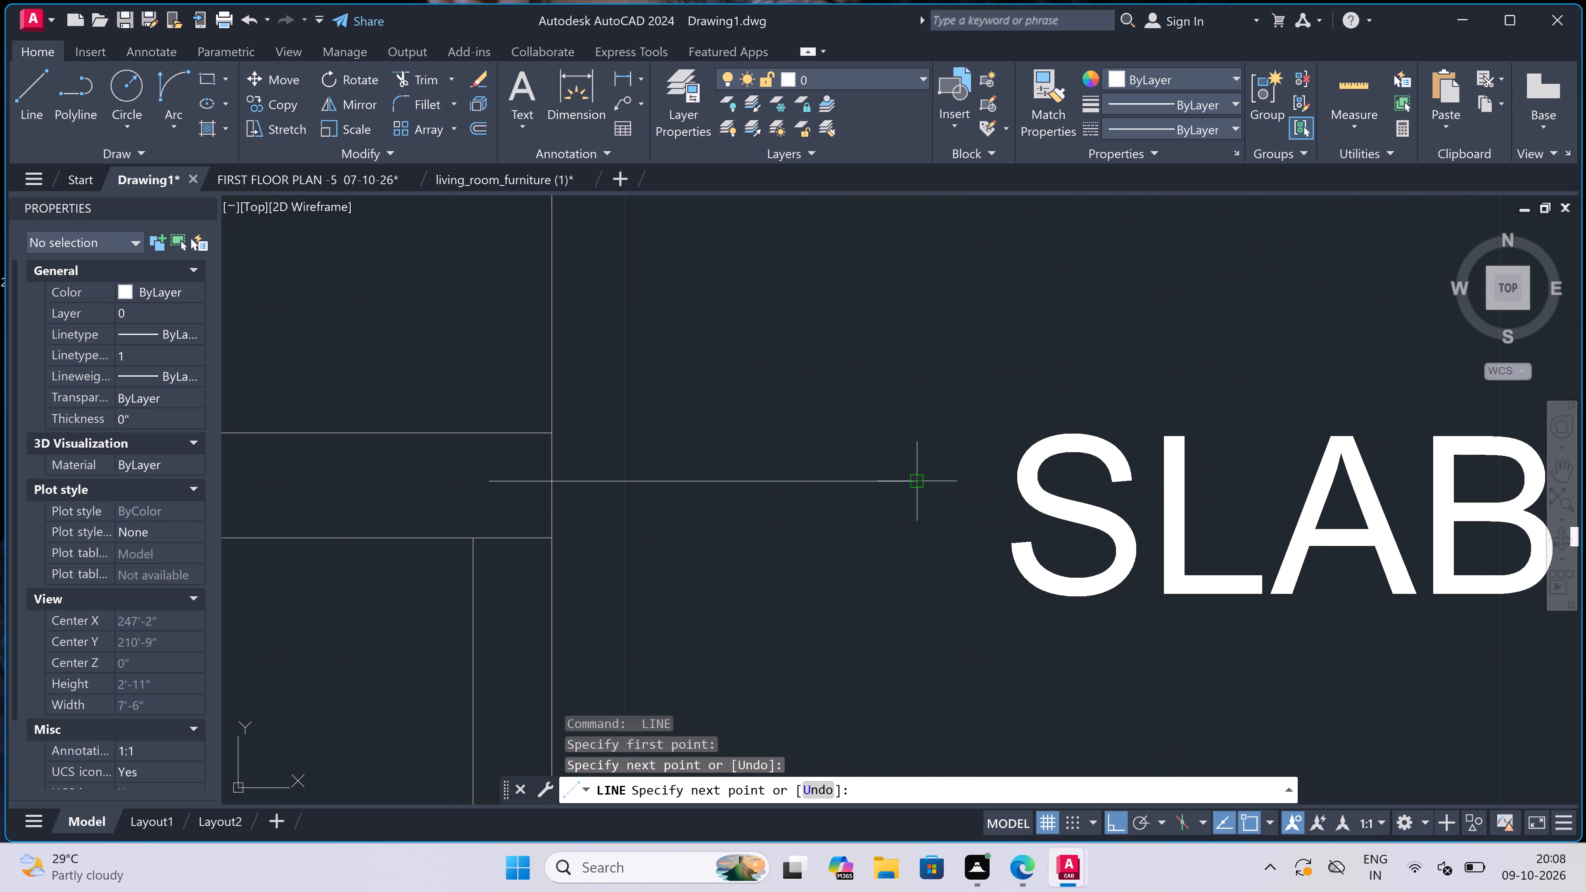
key(Escape)
Draw a short horizontal leader line from the upper floor's outer wall face to just before the BRICK WALL-10' label.
key(space)
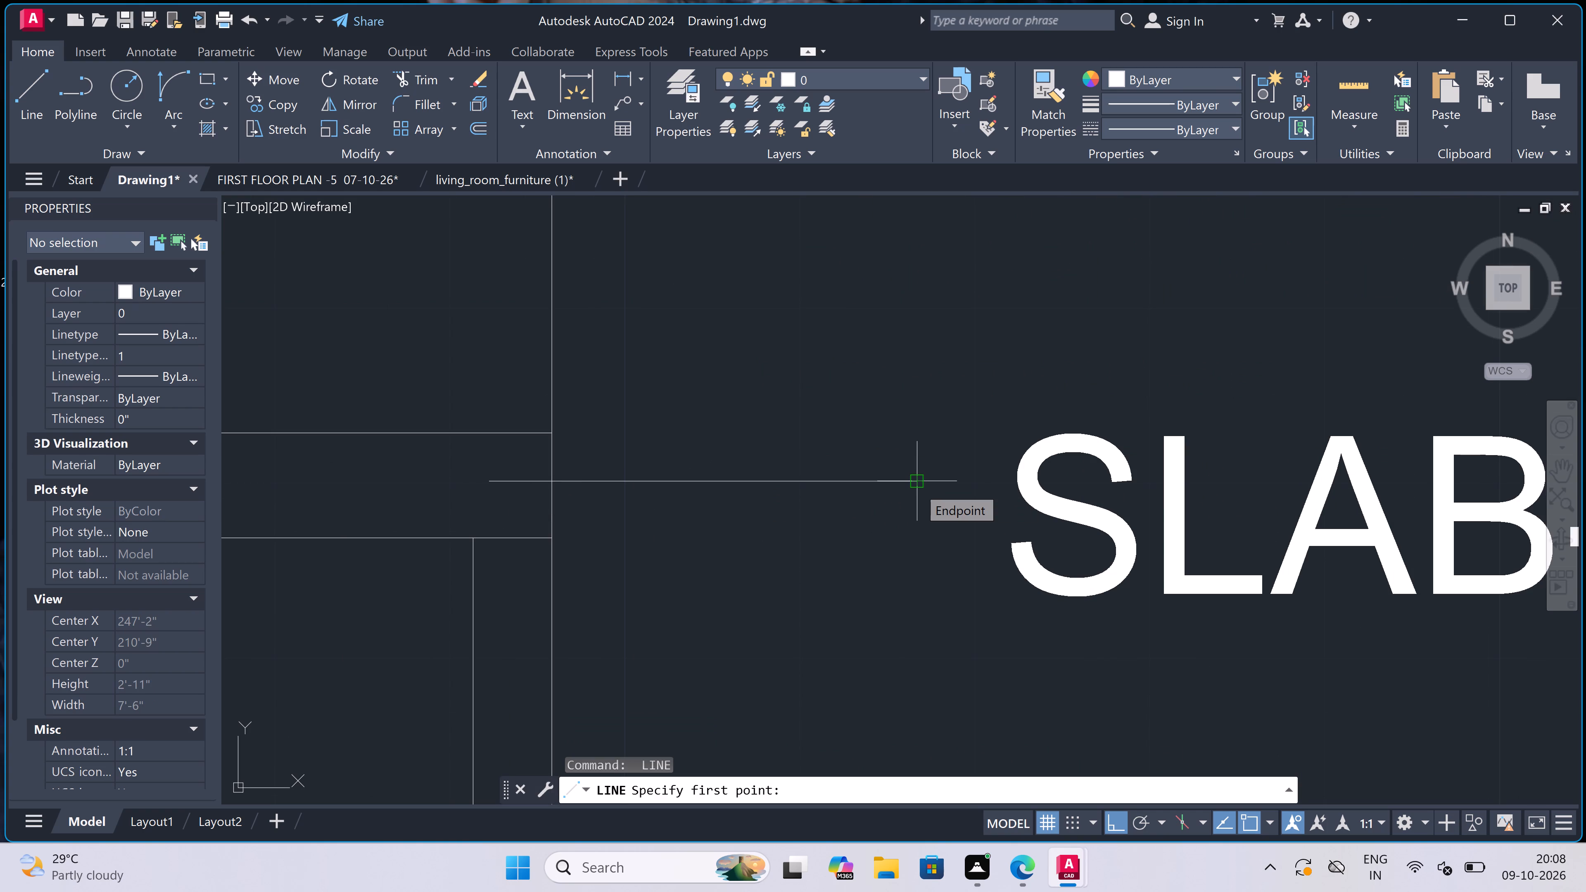
scroll(859, 495, down, 4)
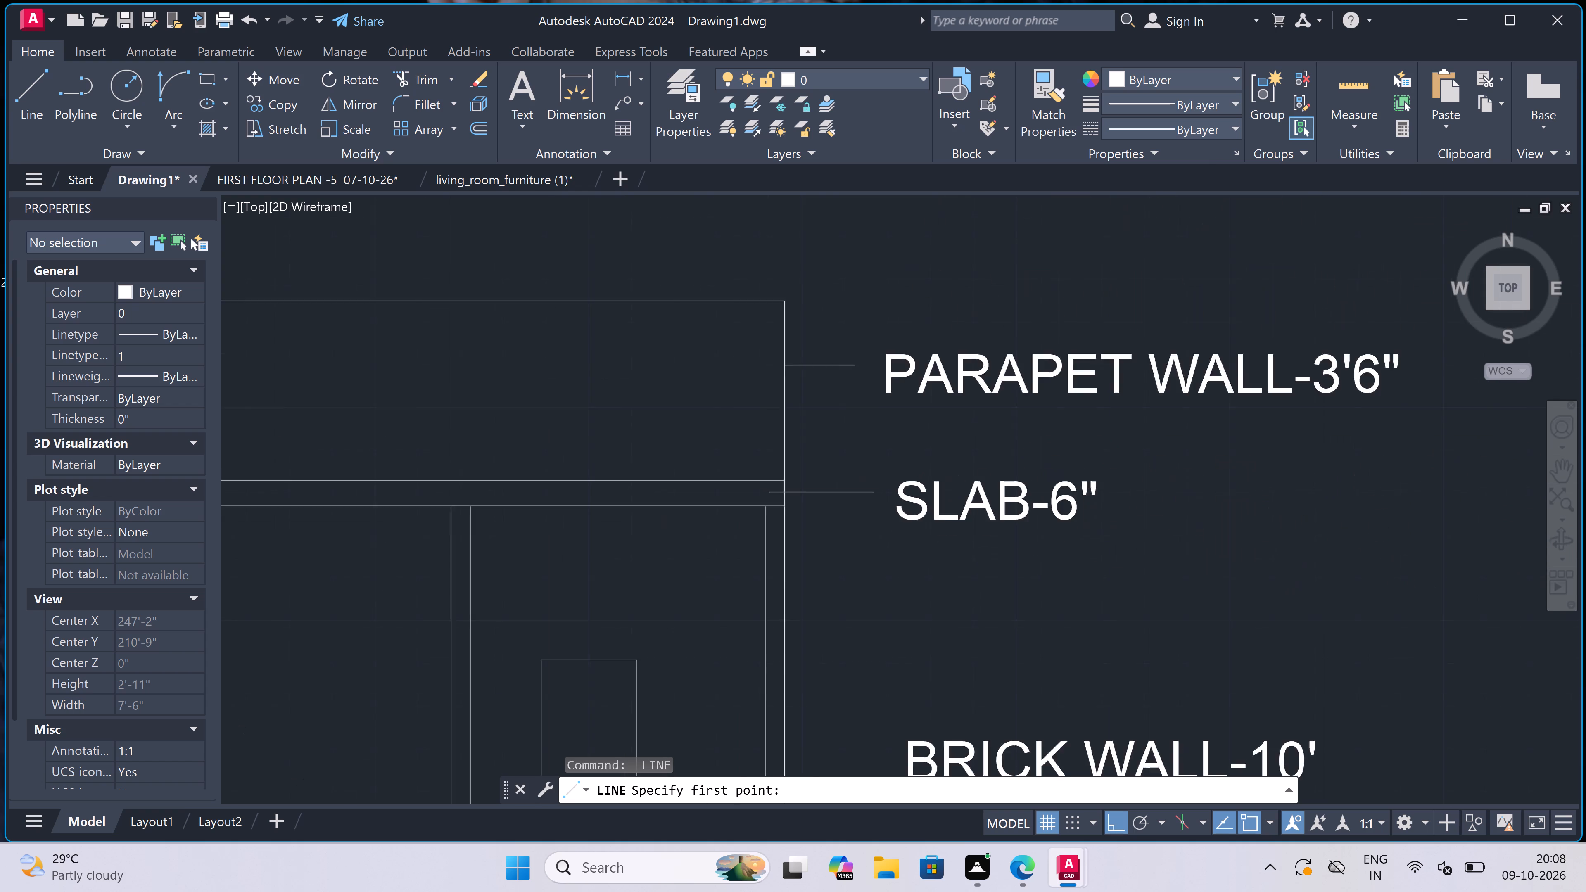
scroll(859, 496, down, 2)
scroll(856, 583, up, 1)
scroll(853, 542, up, 3)
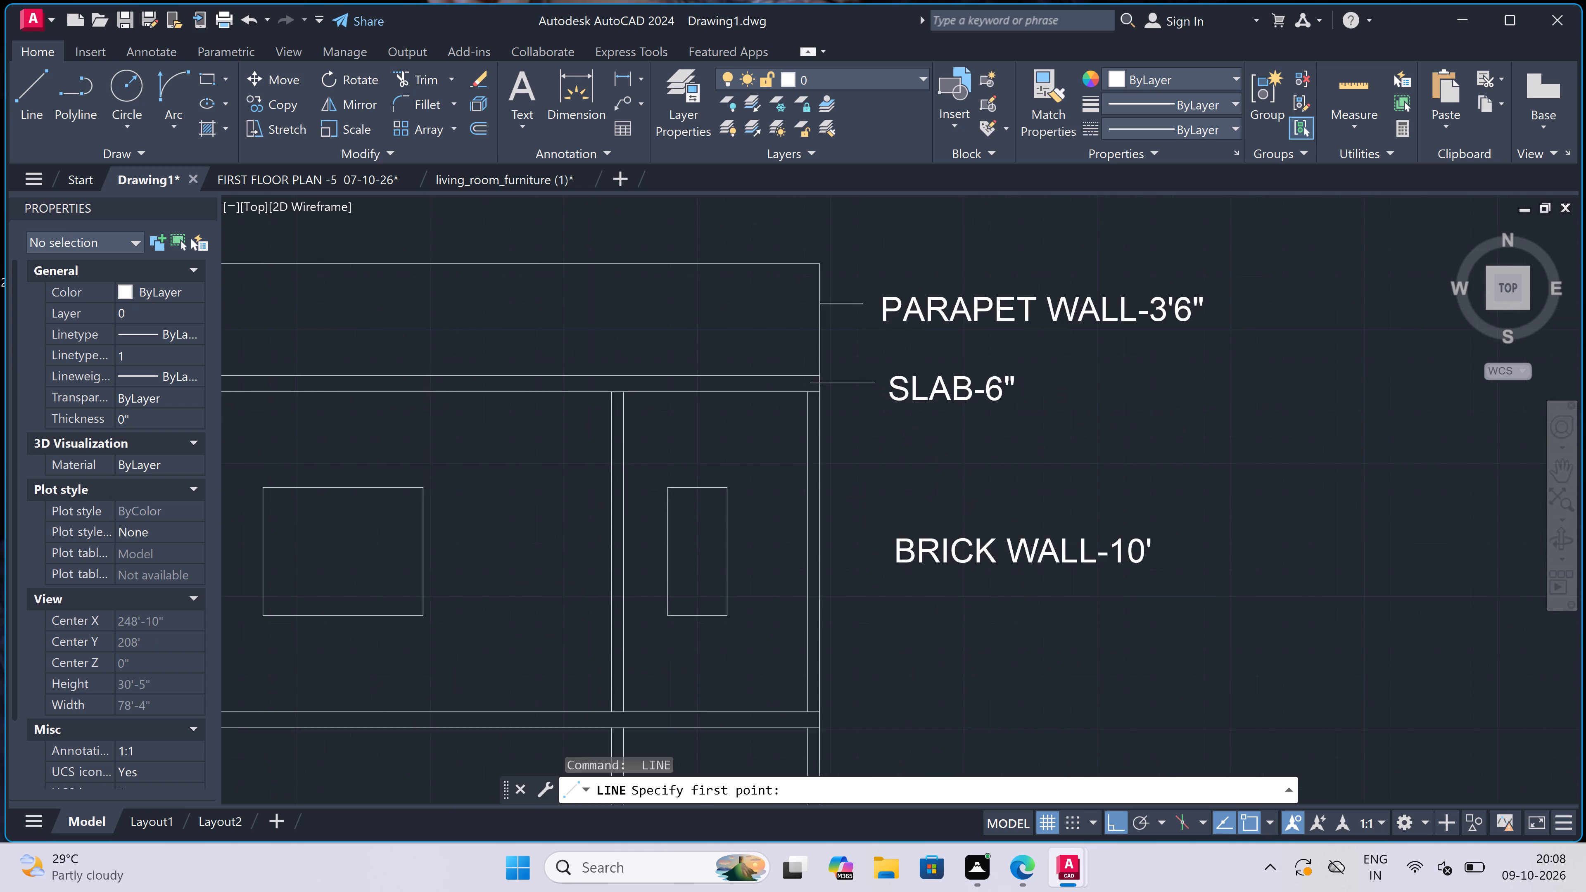
click(766, 564)
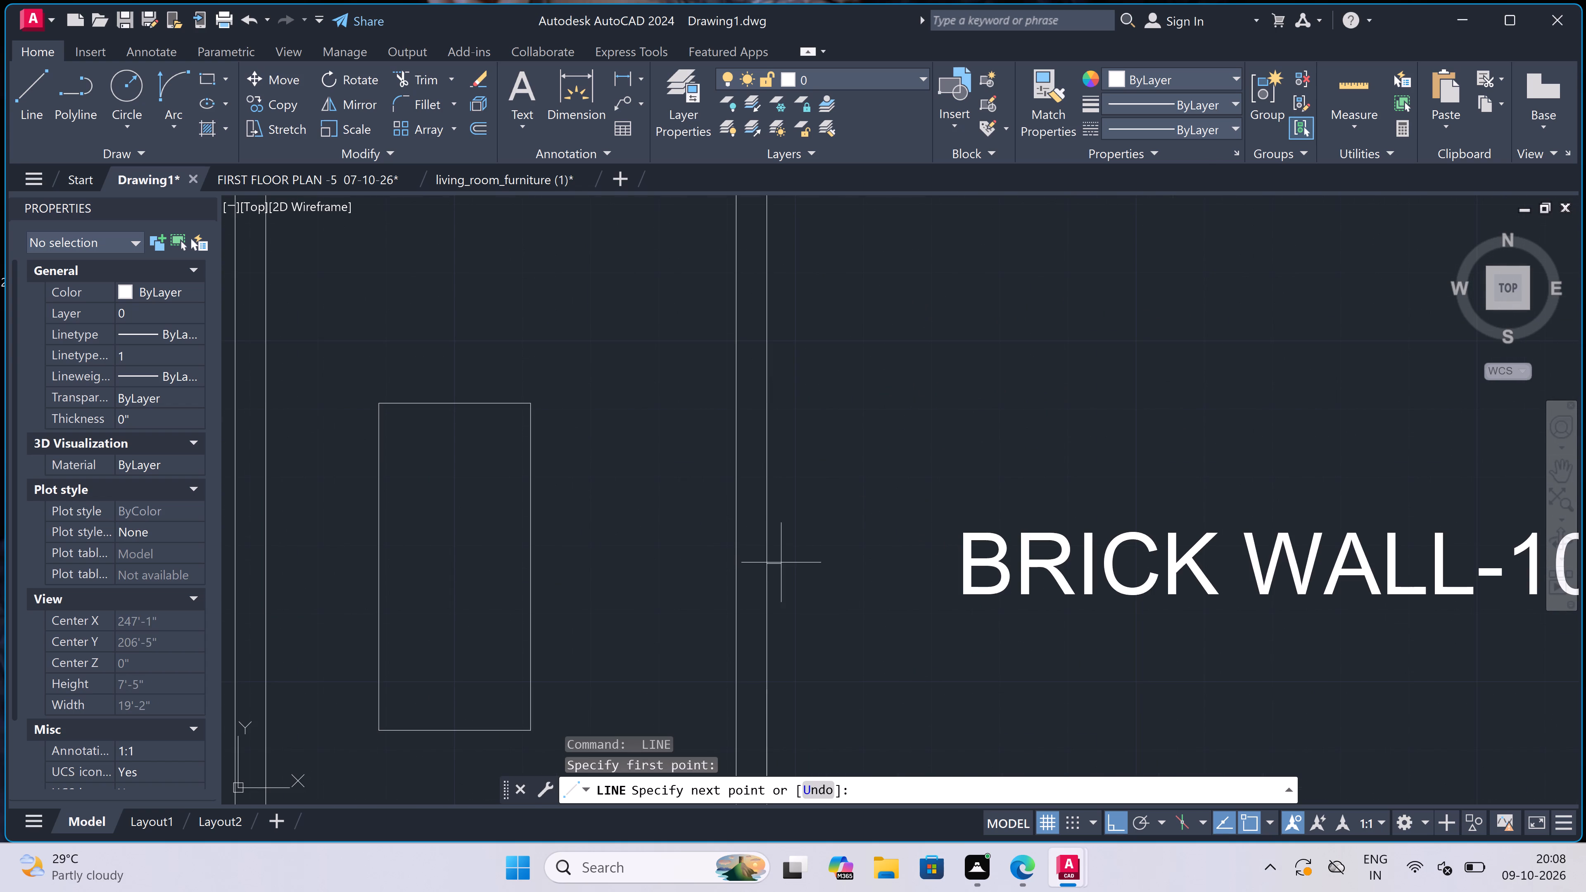
click(902, 573)
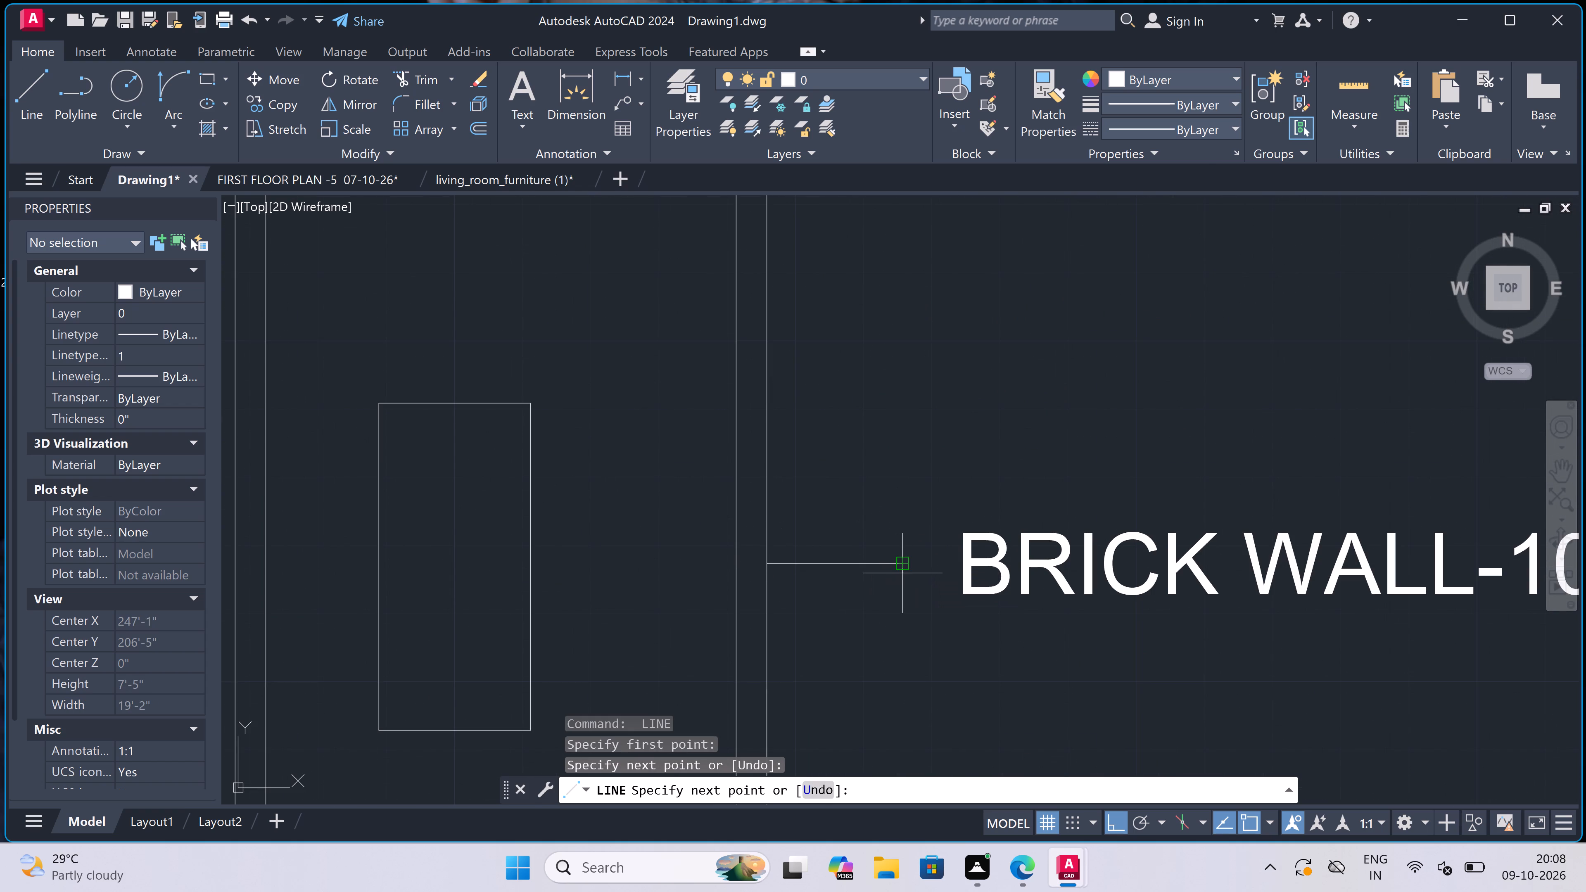
key(Escape)
Draw a horizontal leader line from inside the section's base band out to the start of the GROUND LEVEL-1'6" label, slightly below its text.
key(space)
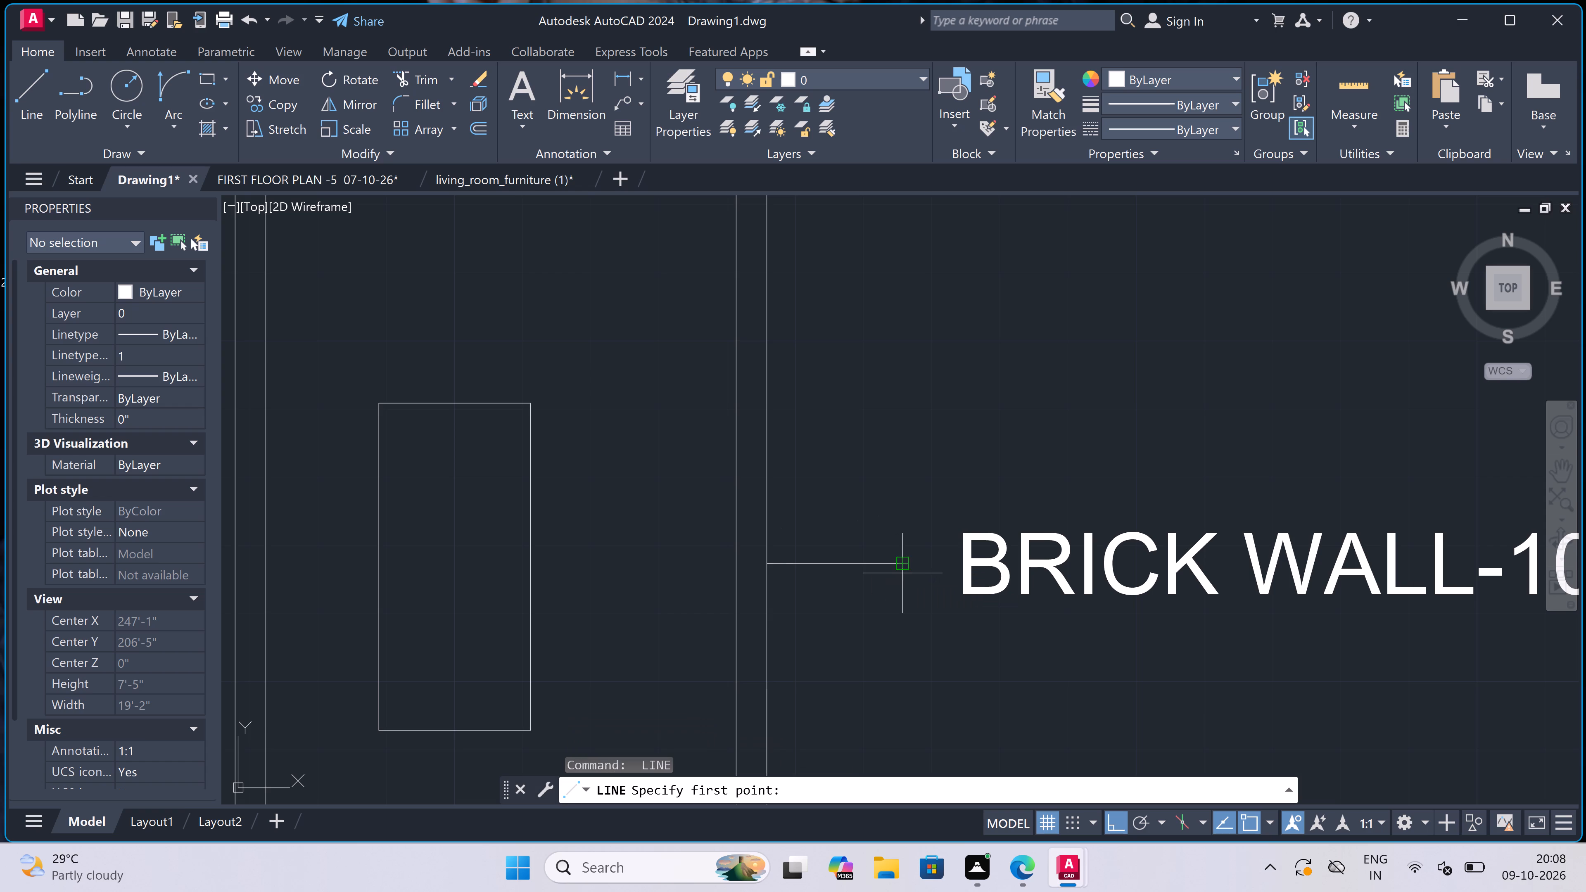
scroll(870, 512, down, 5)
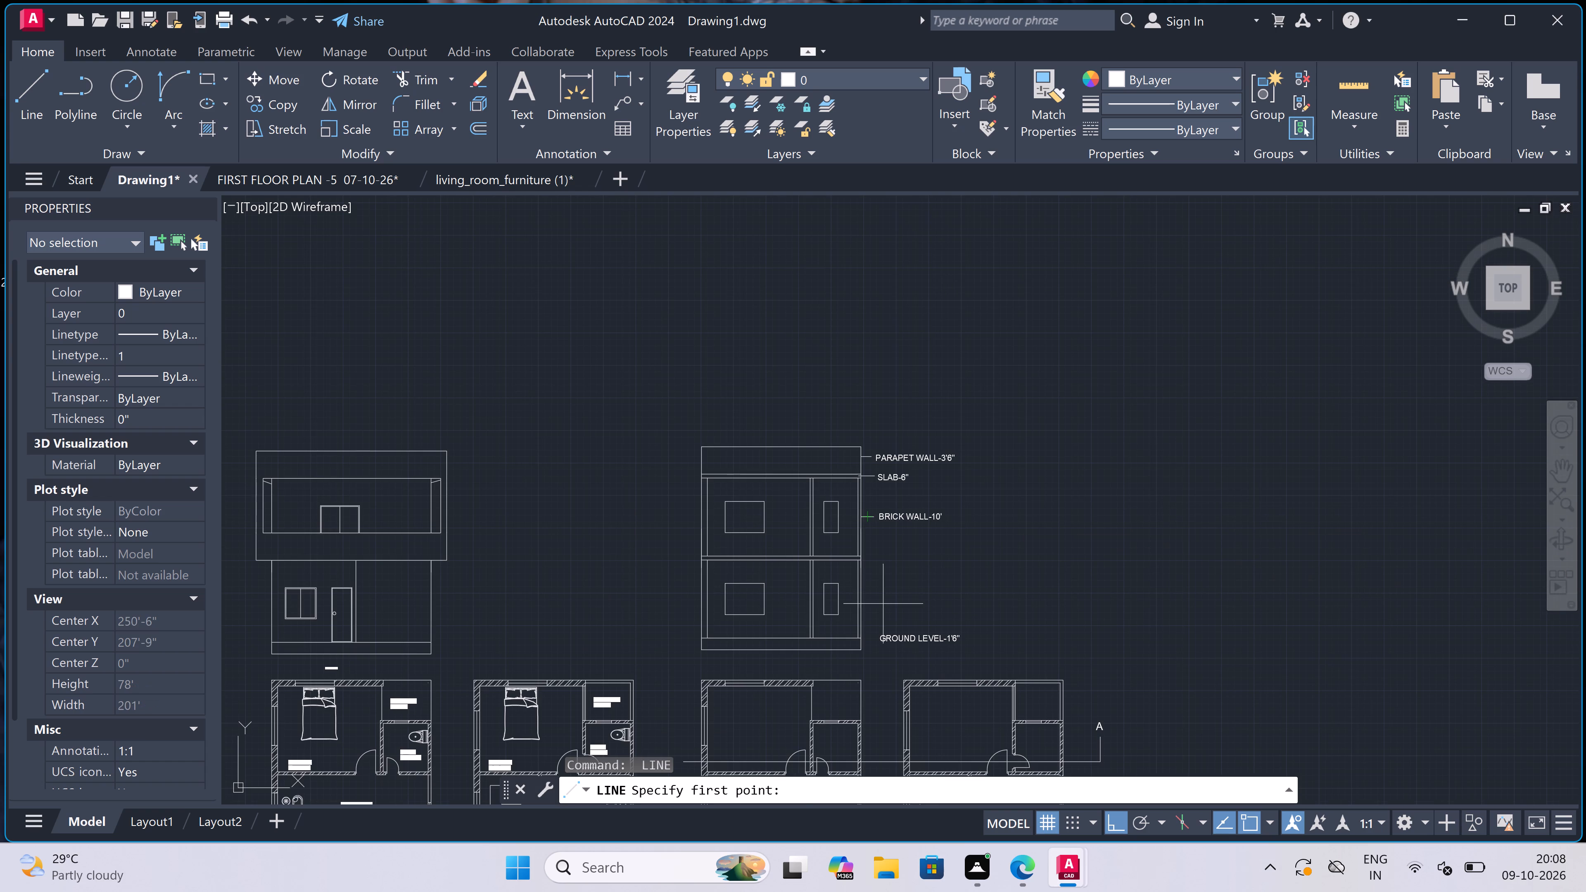
scroll(876, 650, up, 5)
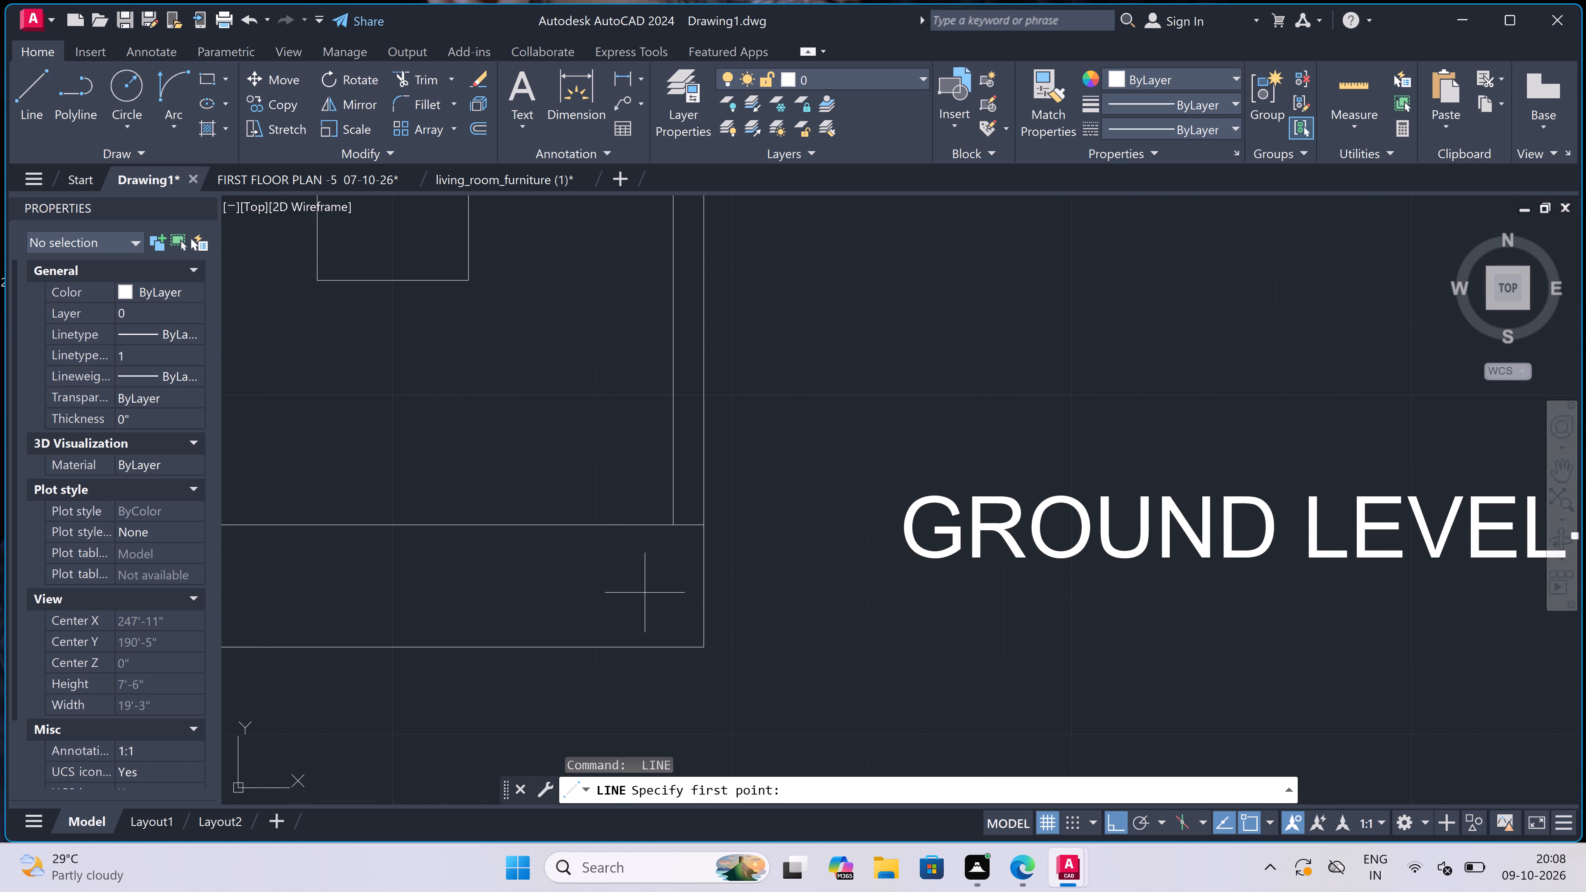
click(635, 592)
click(895, 591)
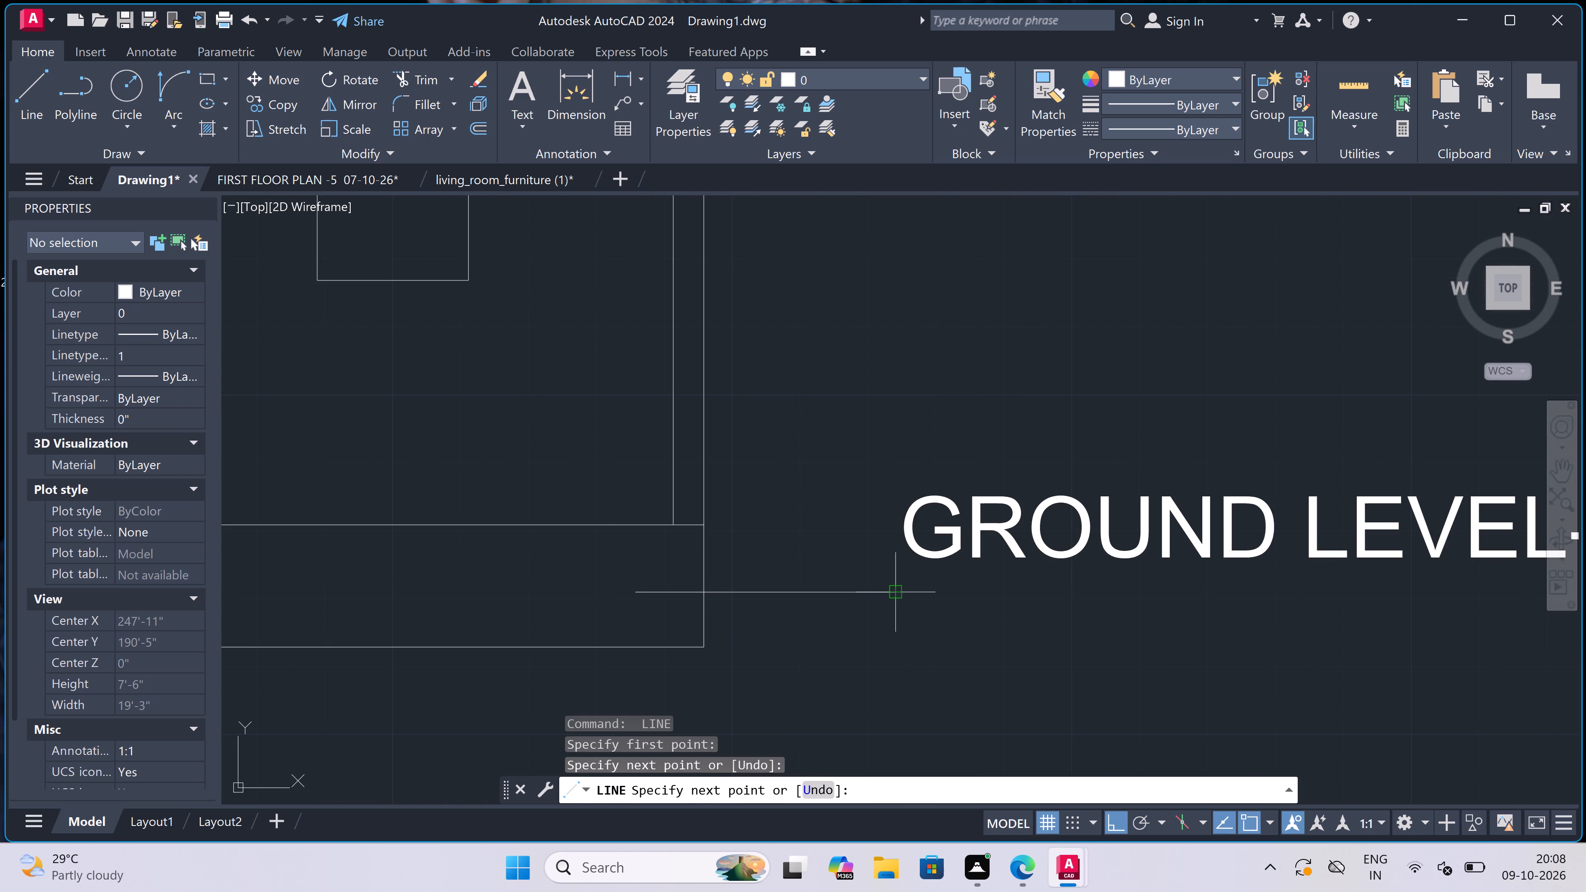
key(Escape)
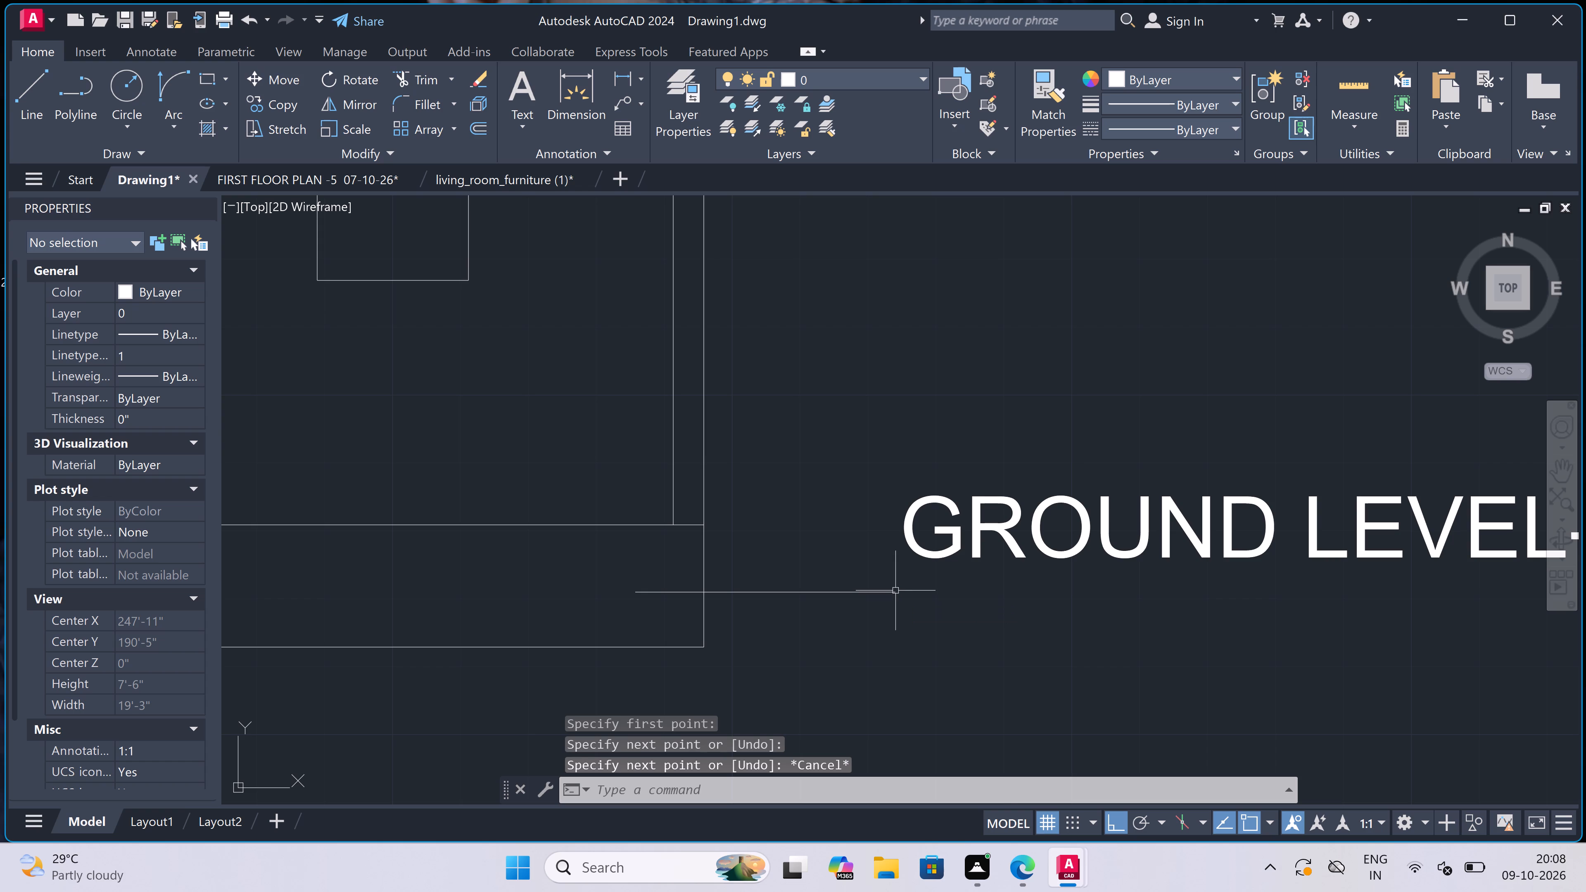
scroll(895, 591, down, 5)
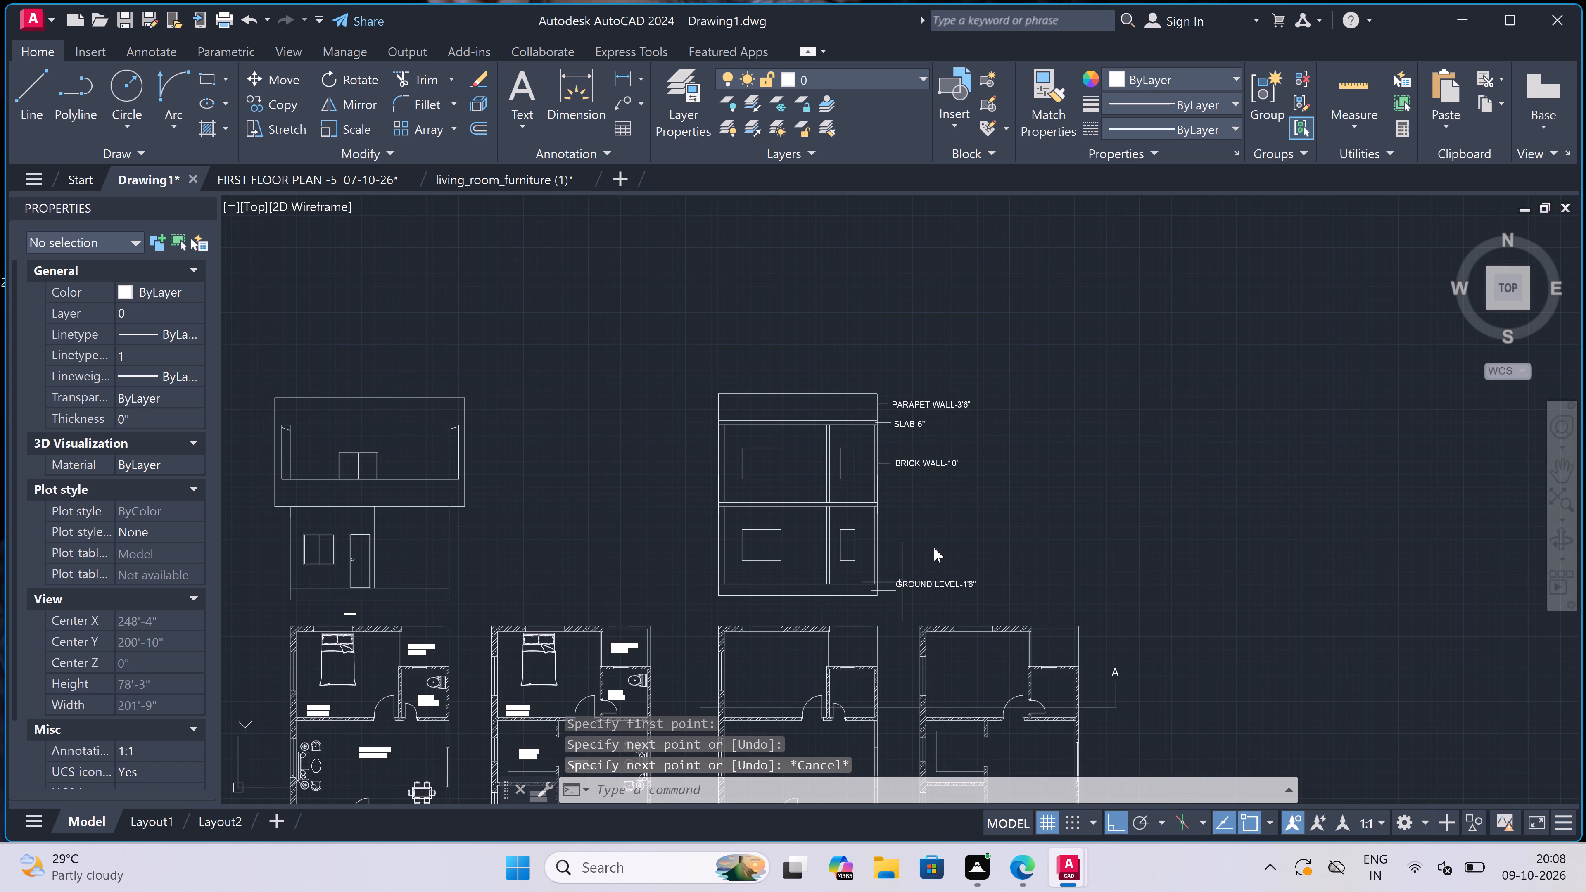
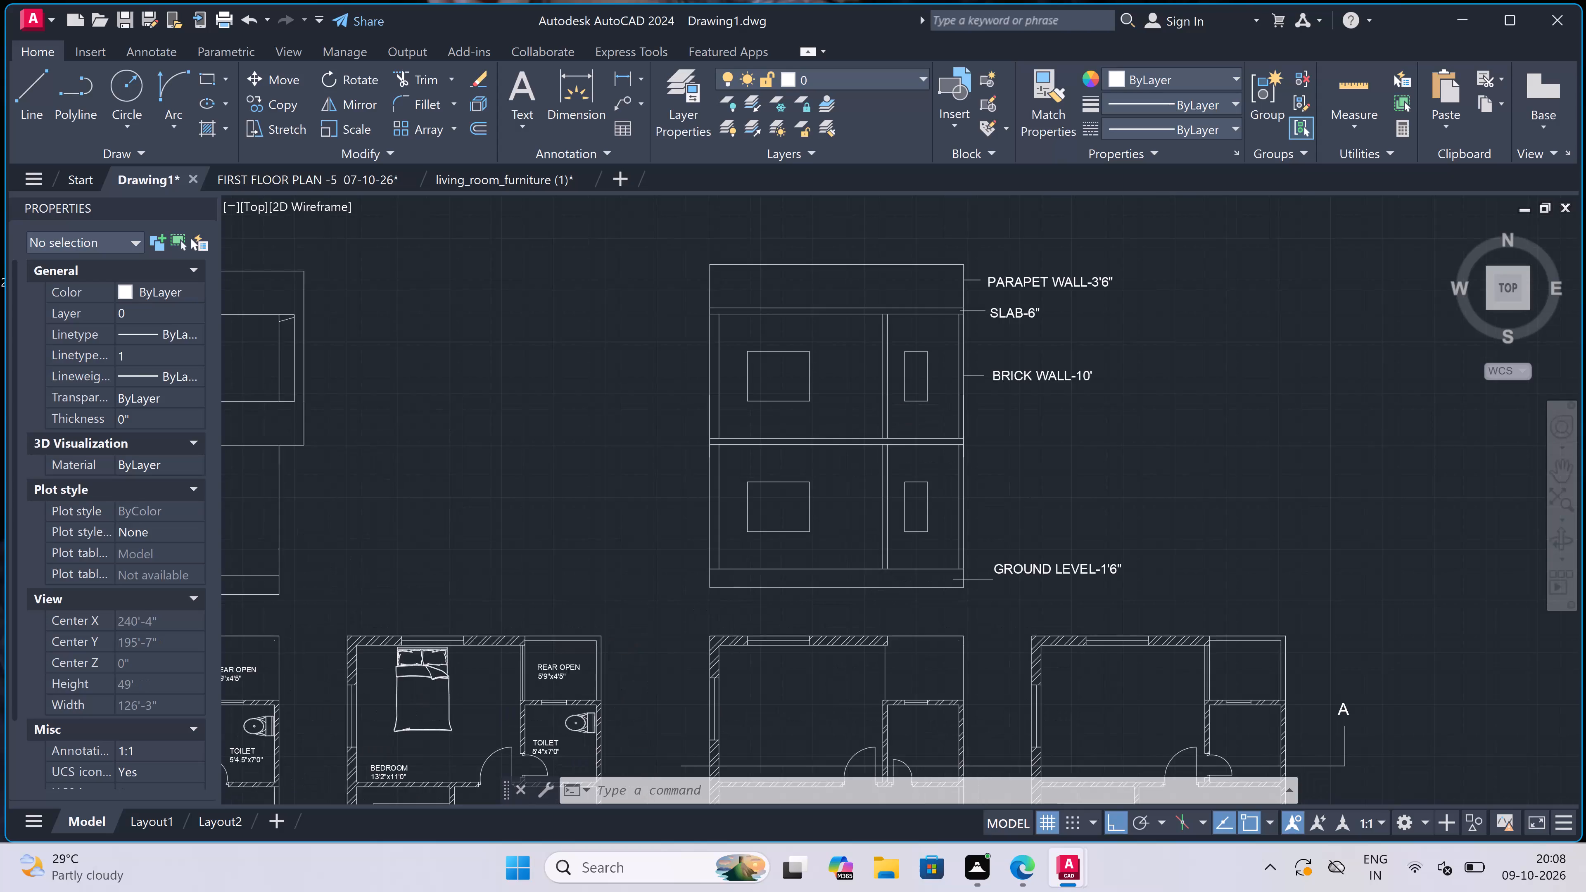
Add the multiline text label "SECTION-A" just below the ground level of the section drawing.
scroll(734, 610, up, 1)
text(mt)
key(space)
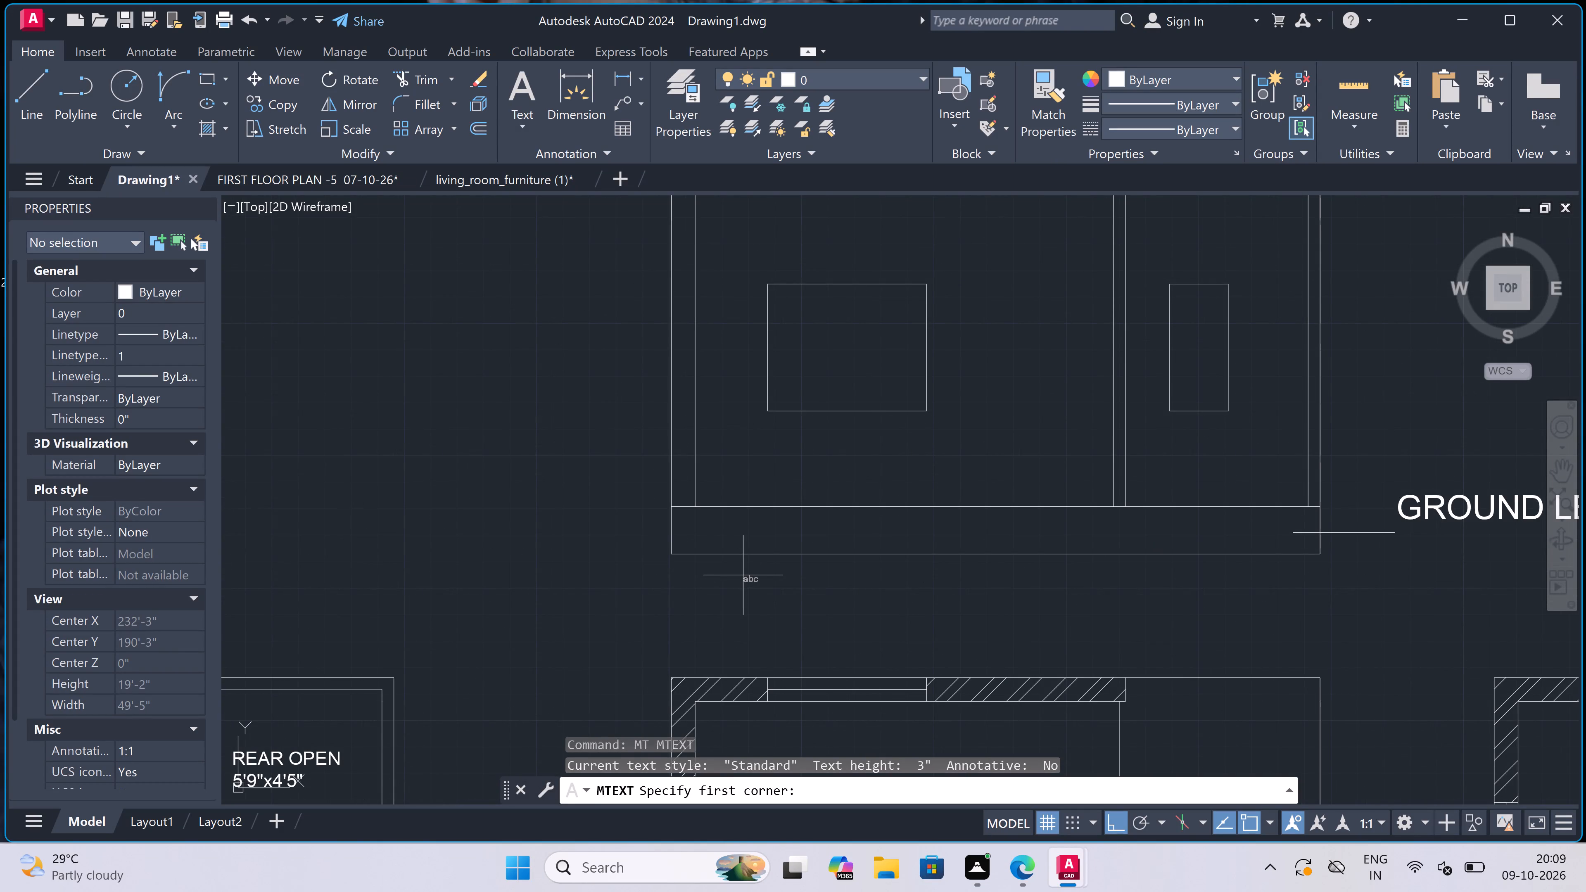
click(860, 602)
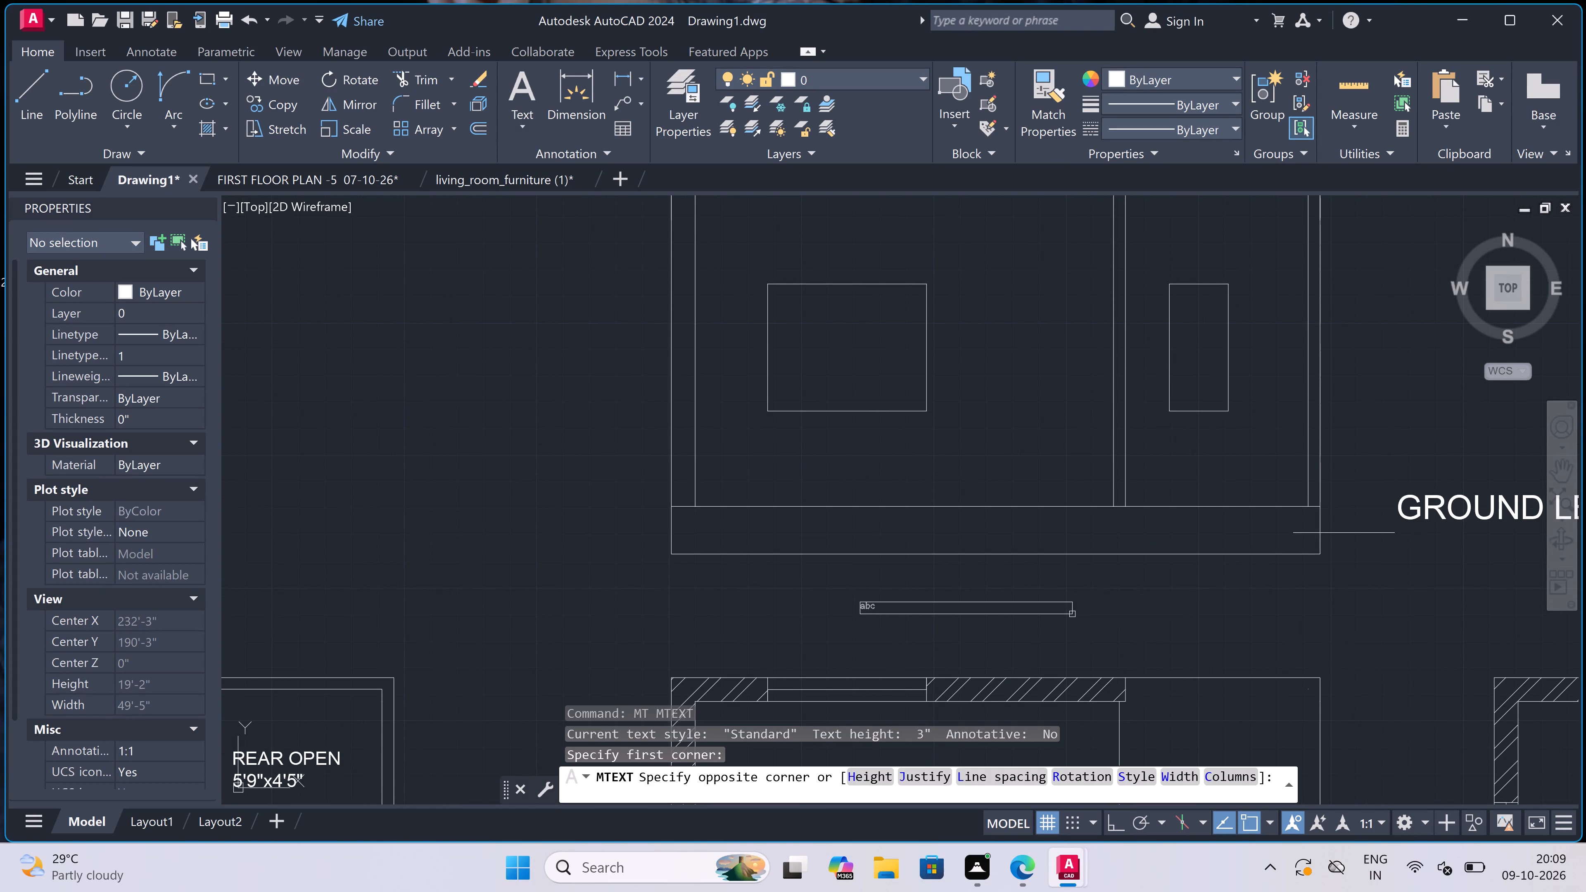
click(1282, 601)
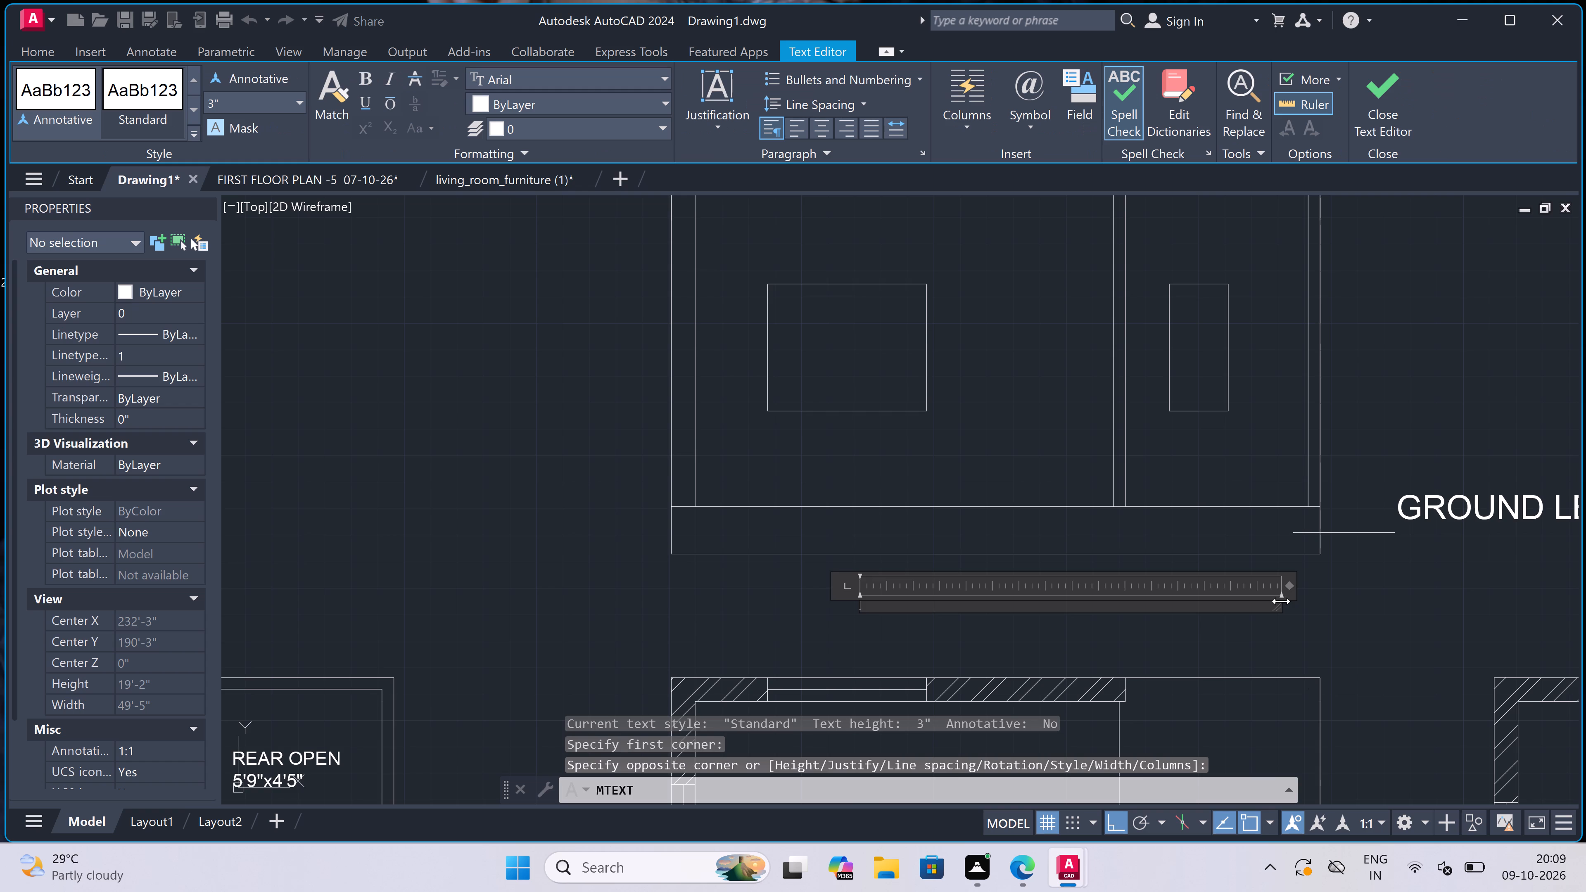
key(e)
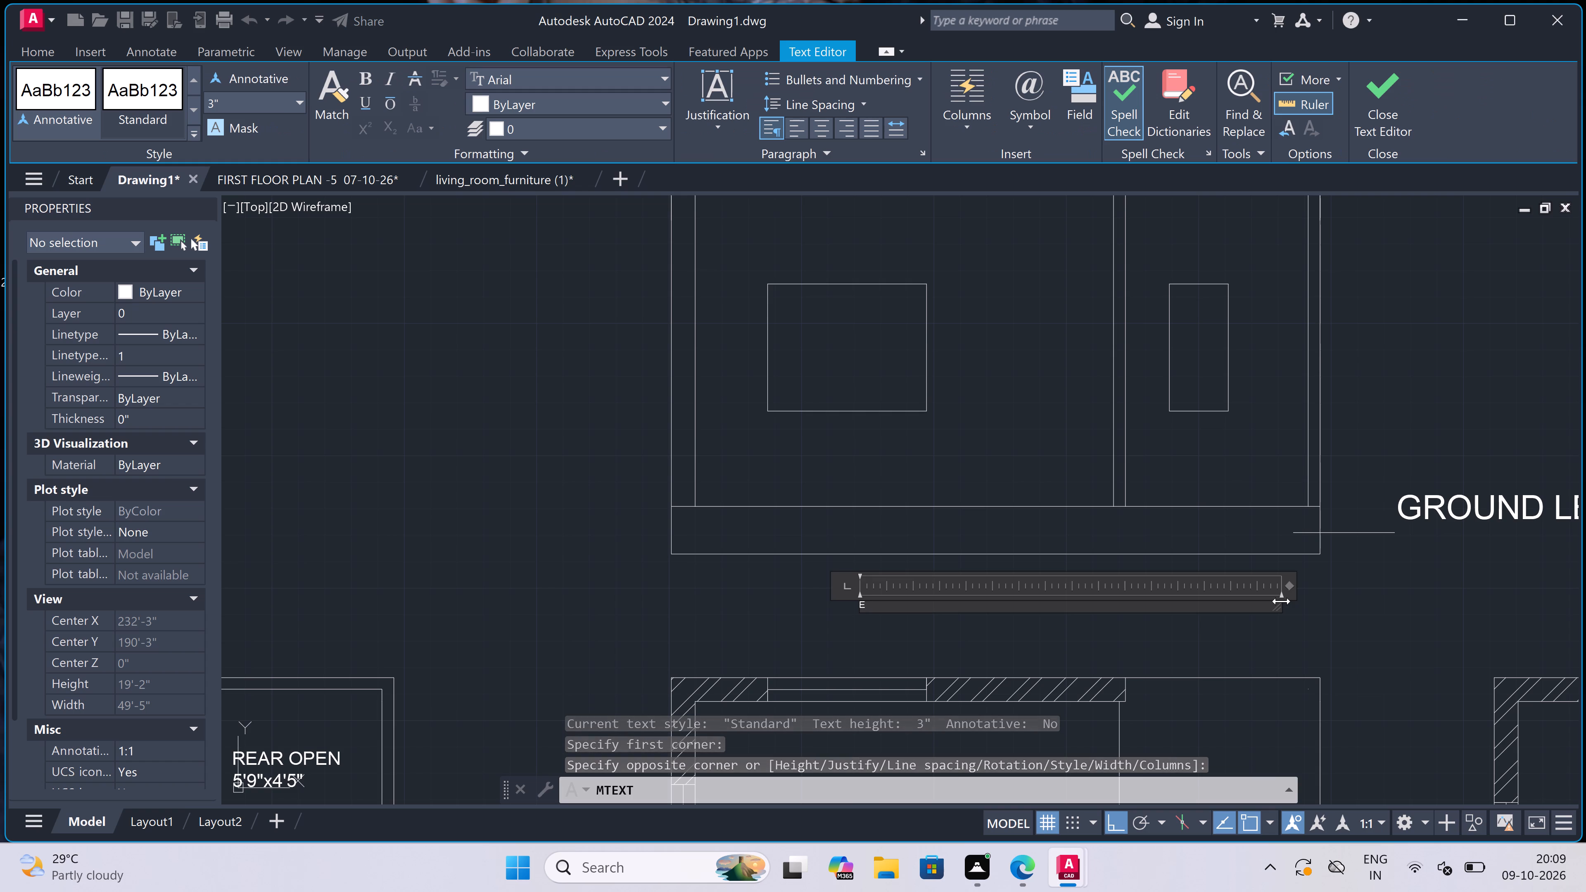
key(BackSpace)
text(SECTION-)
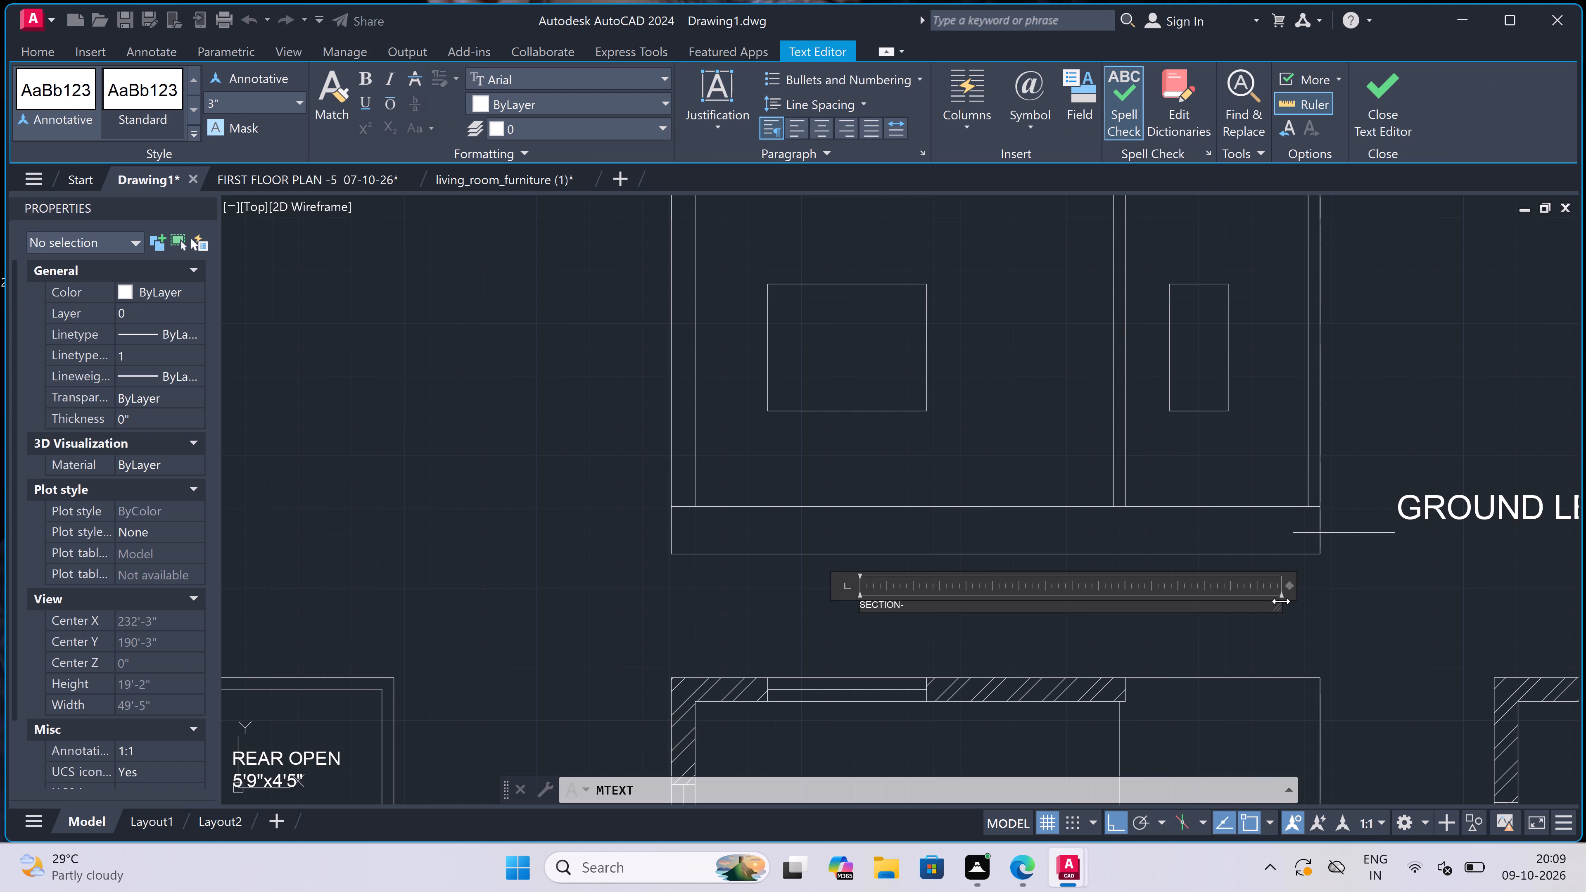
key(a)
click(824, 631)
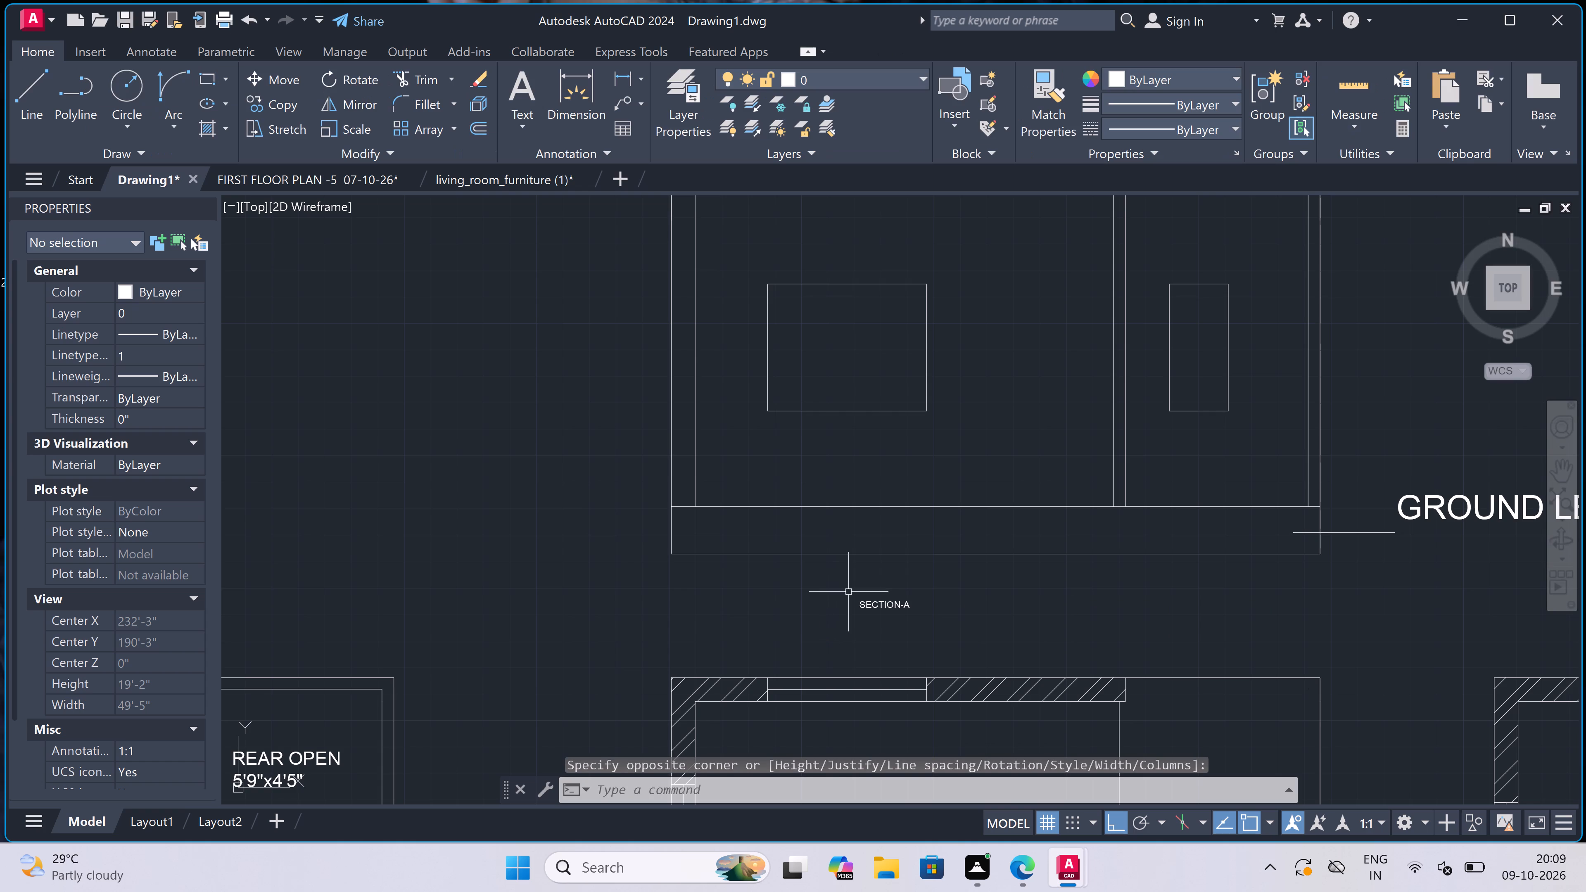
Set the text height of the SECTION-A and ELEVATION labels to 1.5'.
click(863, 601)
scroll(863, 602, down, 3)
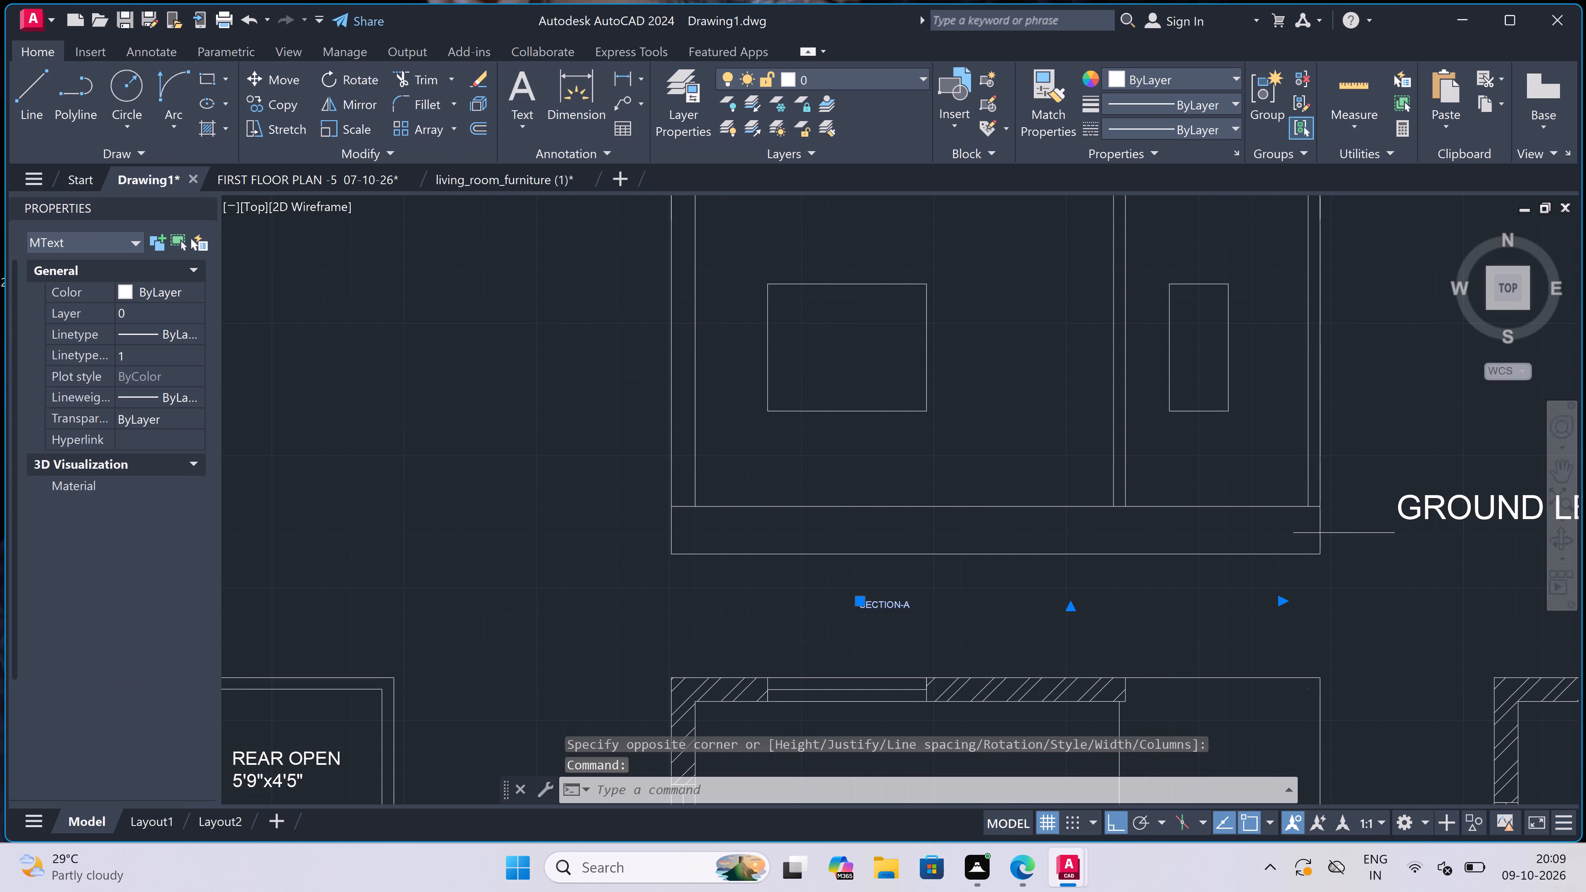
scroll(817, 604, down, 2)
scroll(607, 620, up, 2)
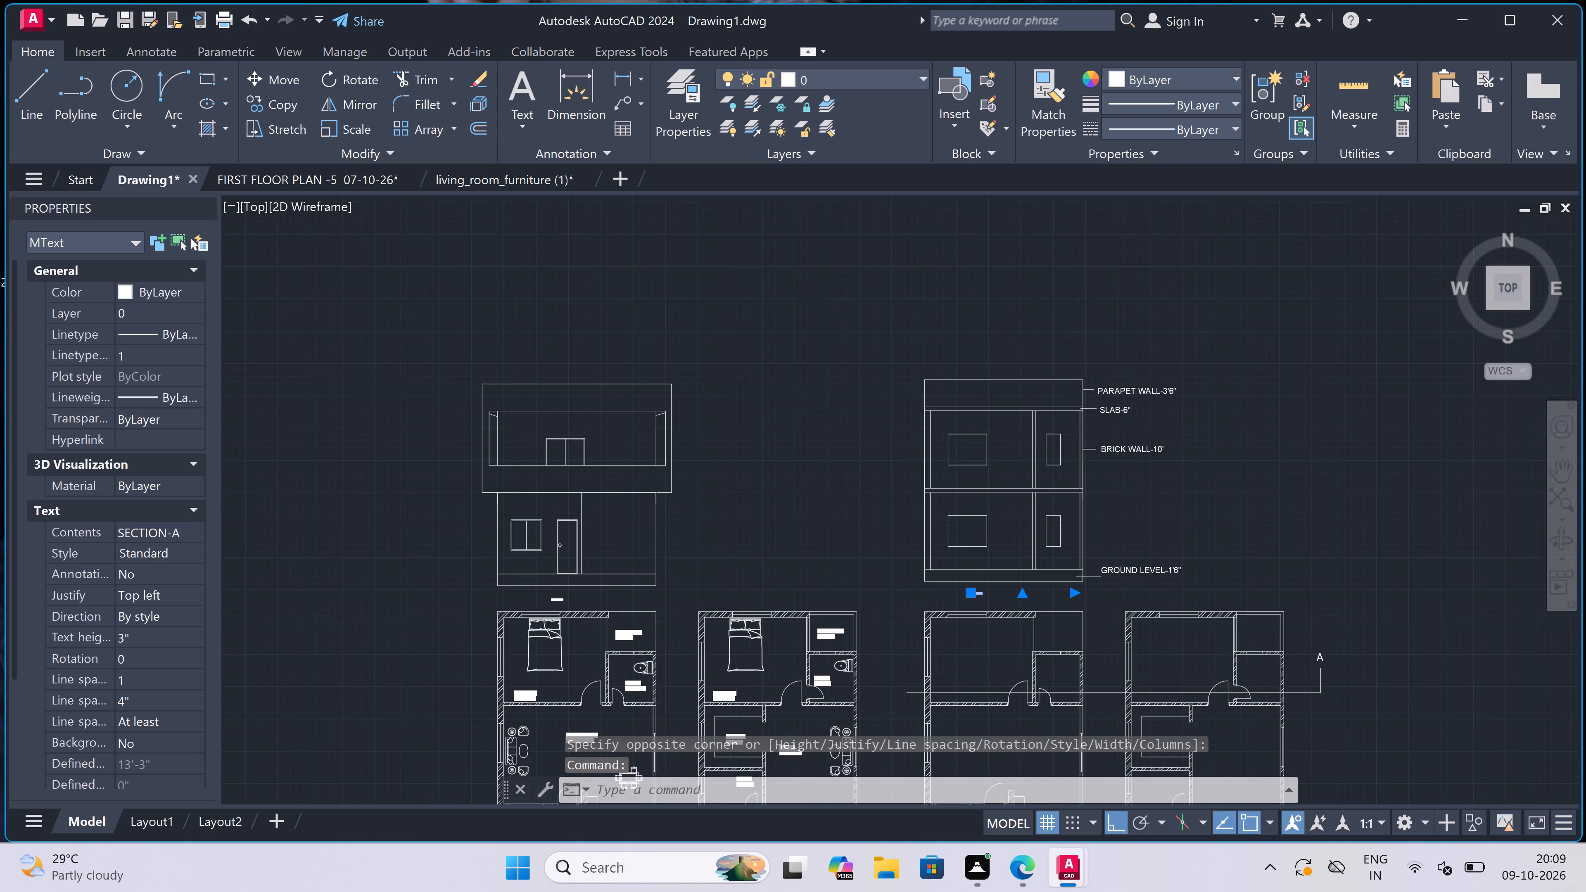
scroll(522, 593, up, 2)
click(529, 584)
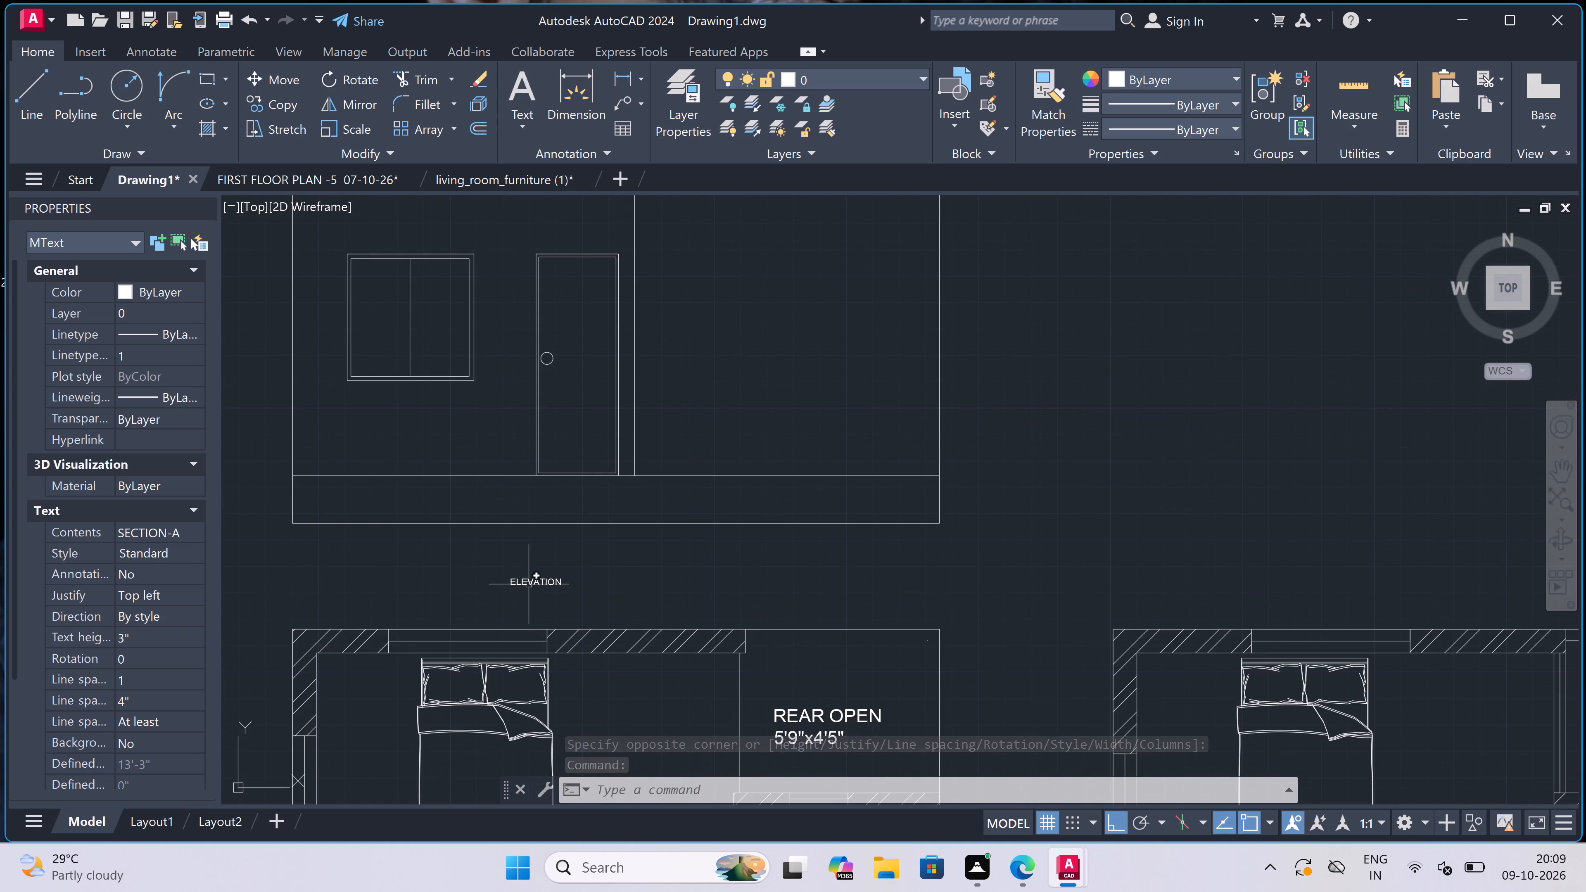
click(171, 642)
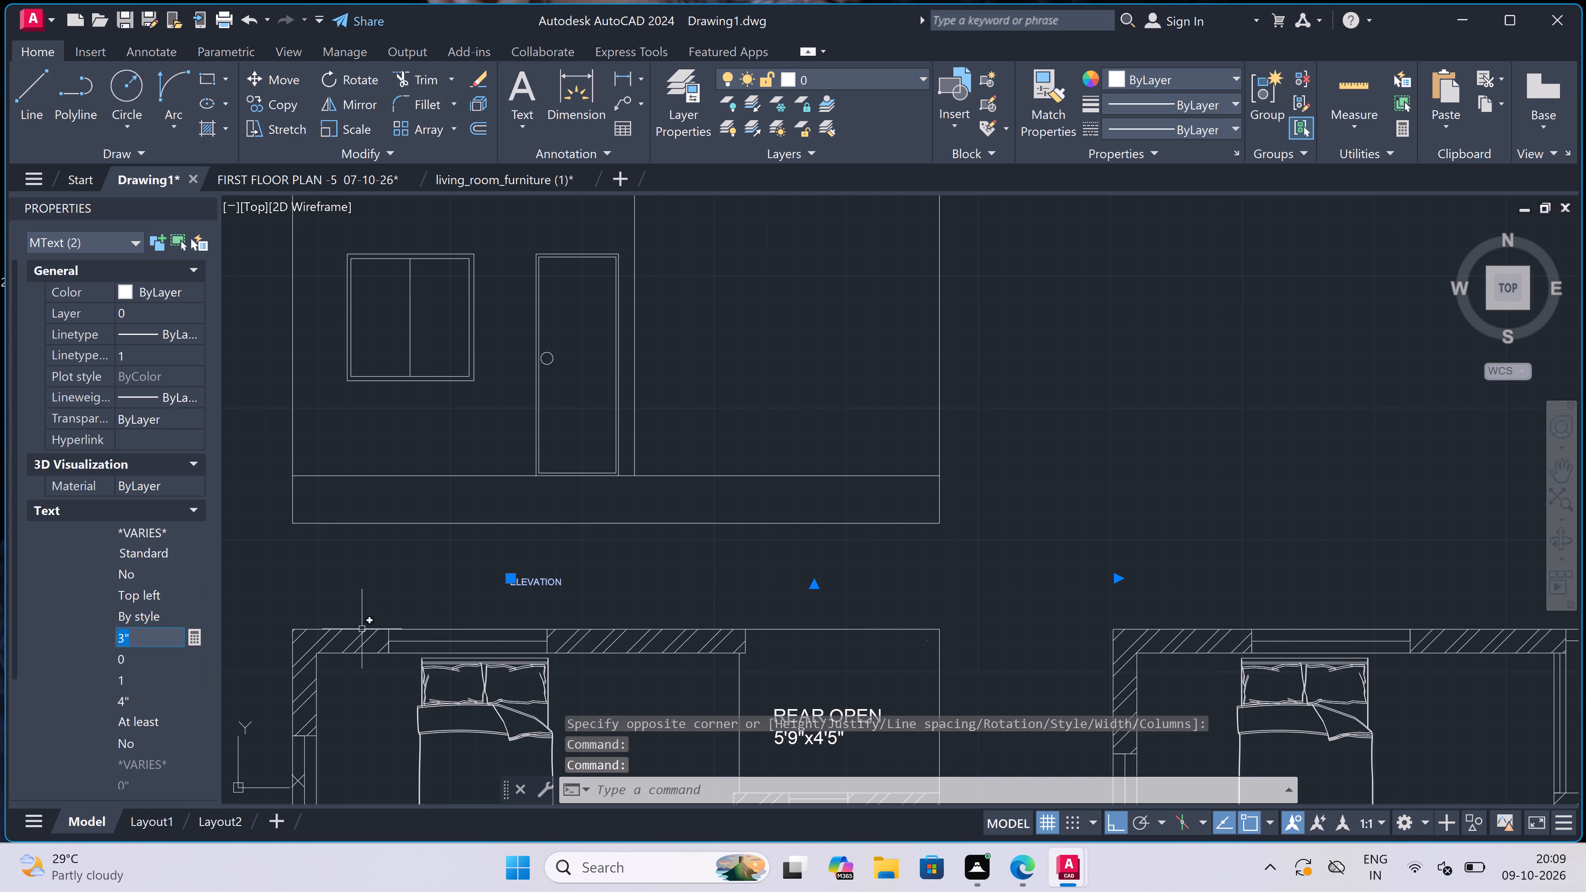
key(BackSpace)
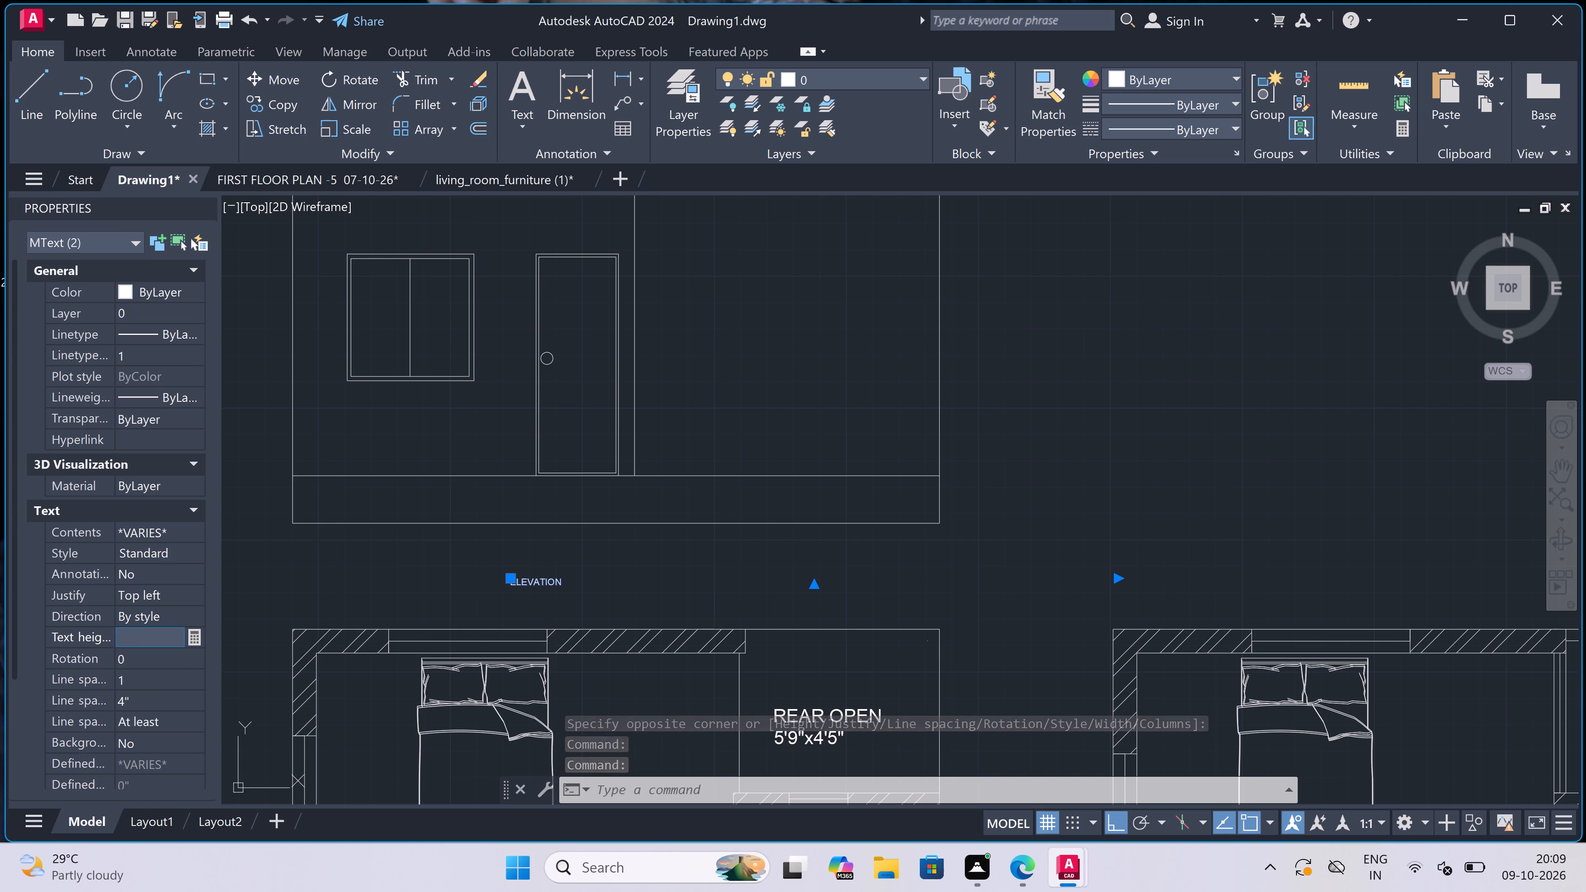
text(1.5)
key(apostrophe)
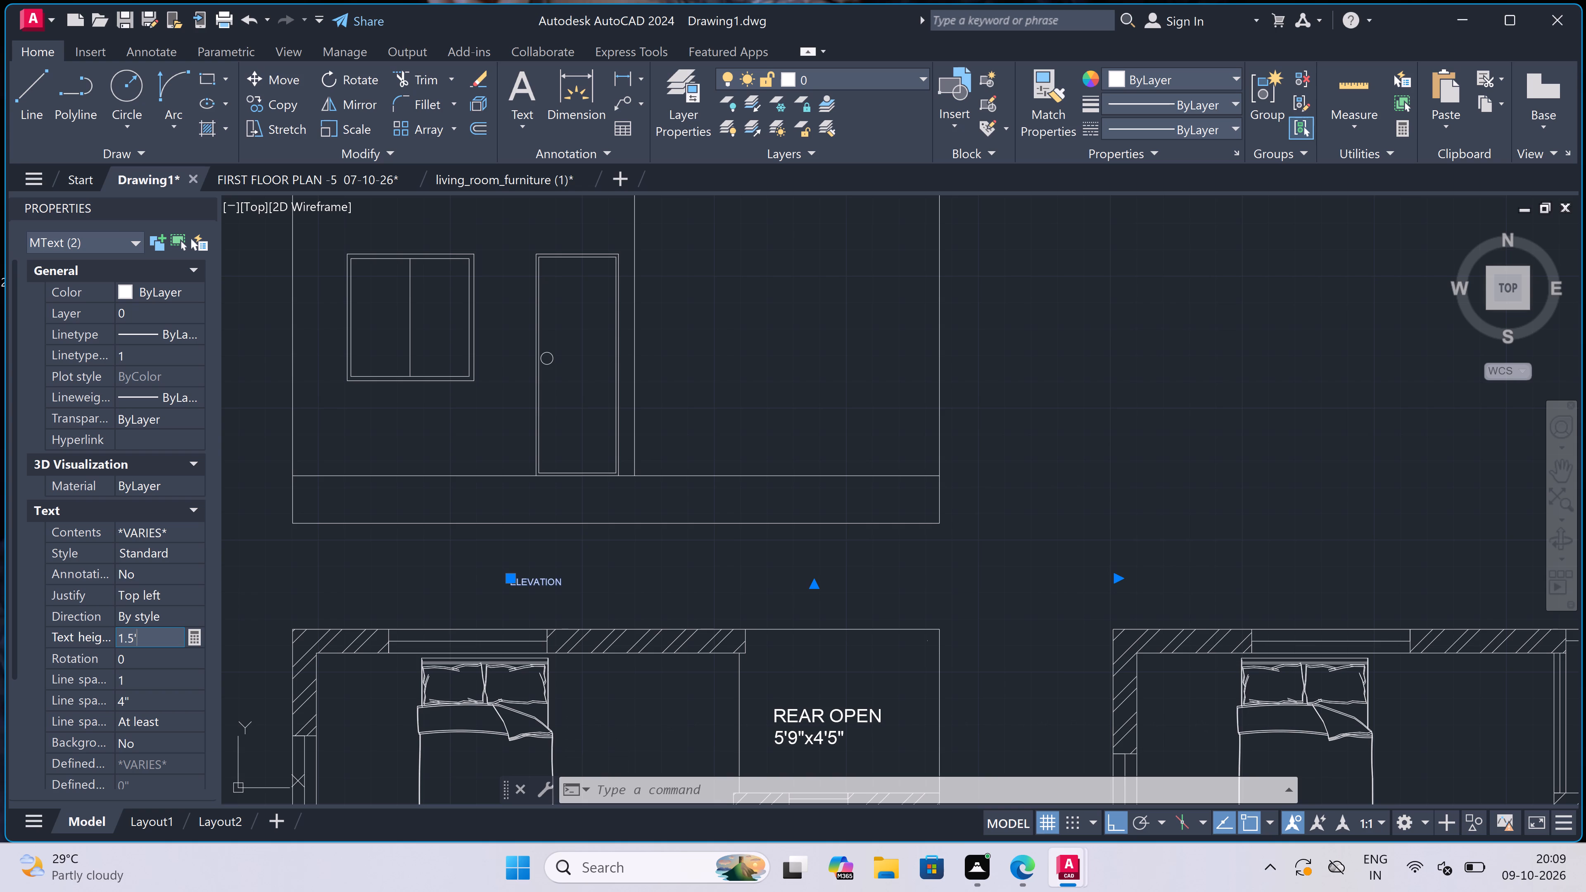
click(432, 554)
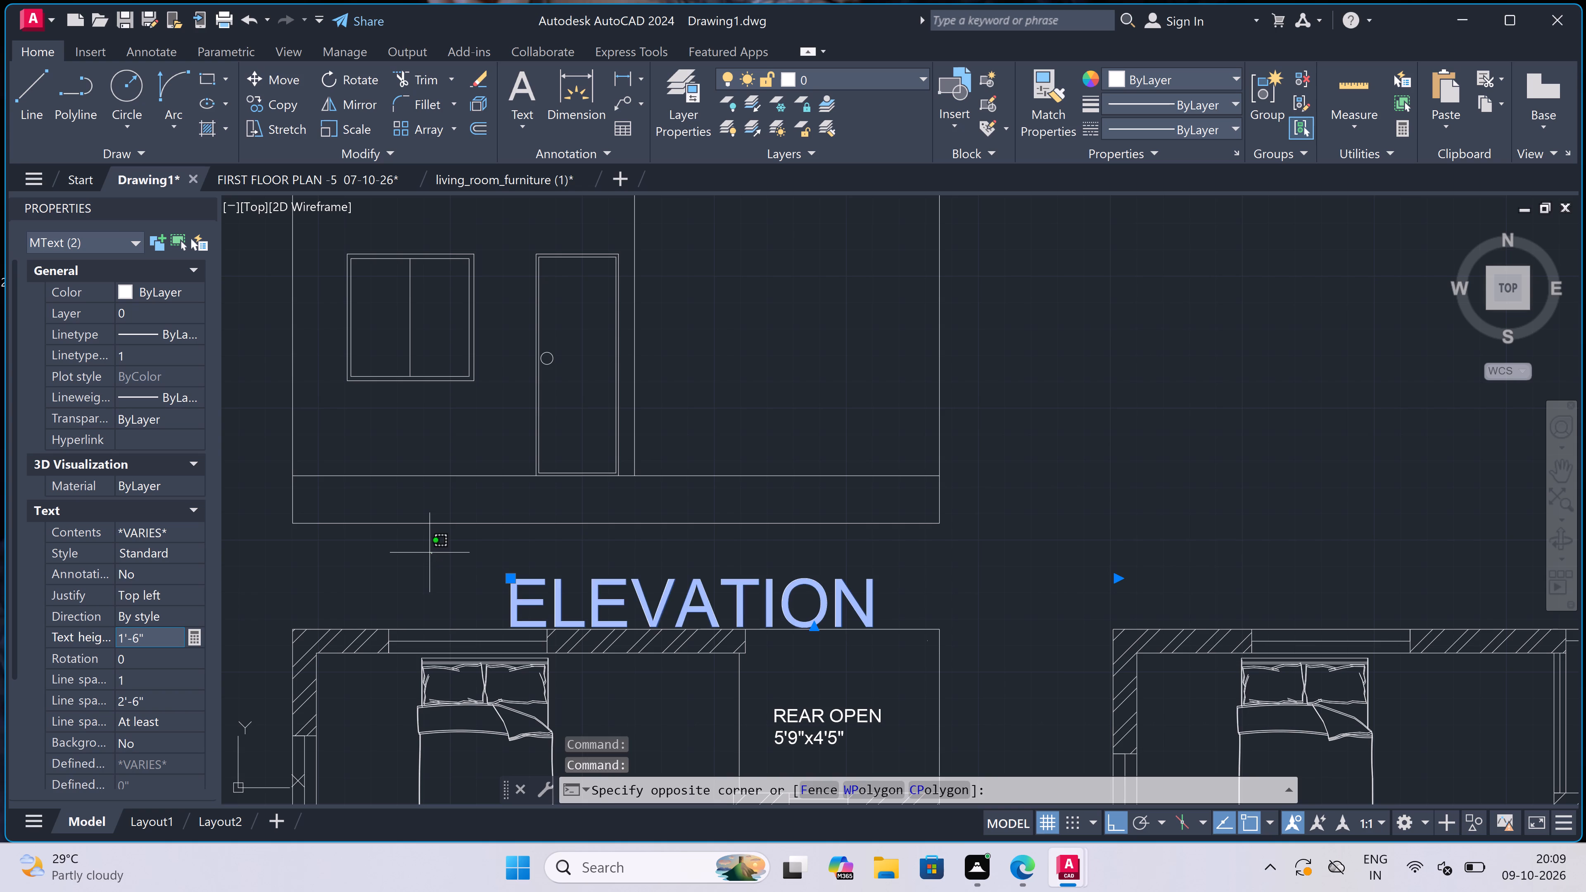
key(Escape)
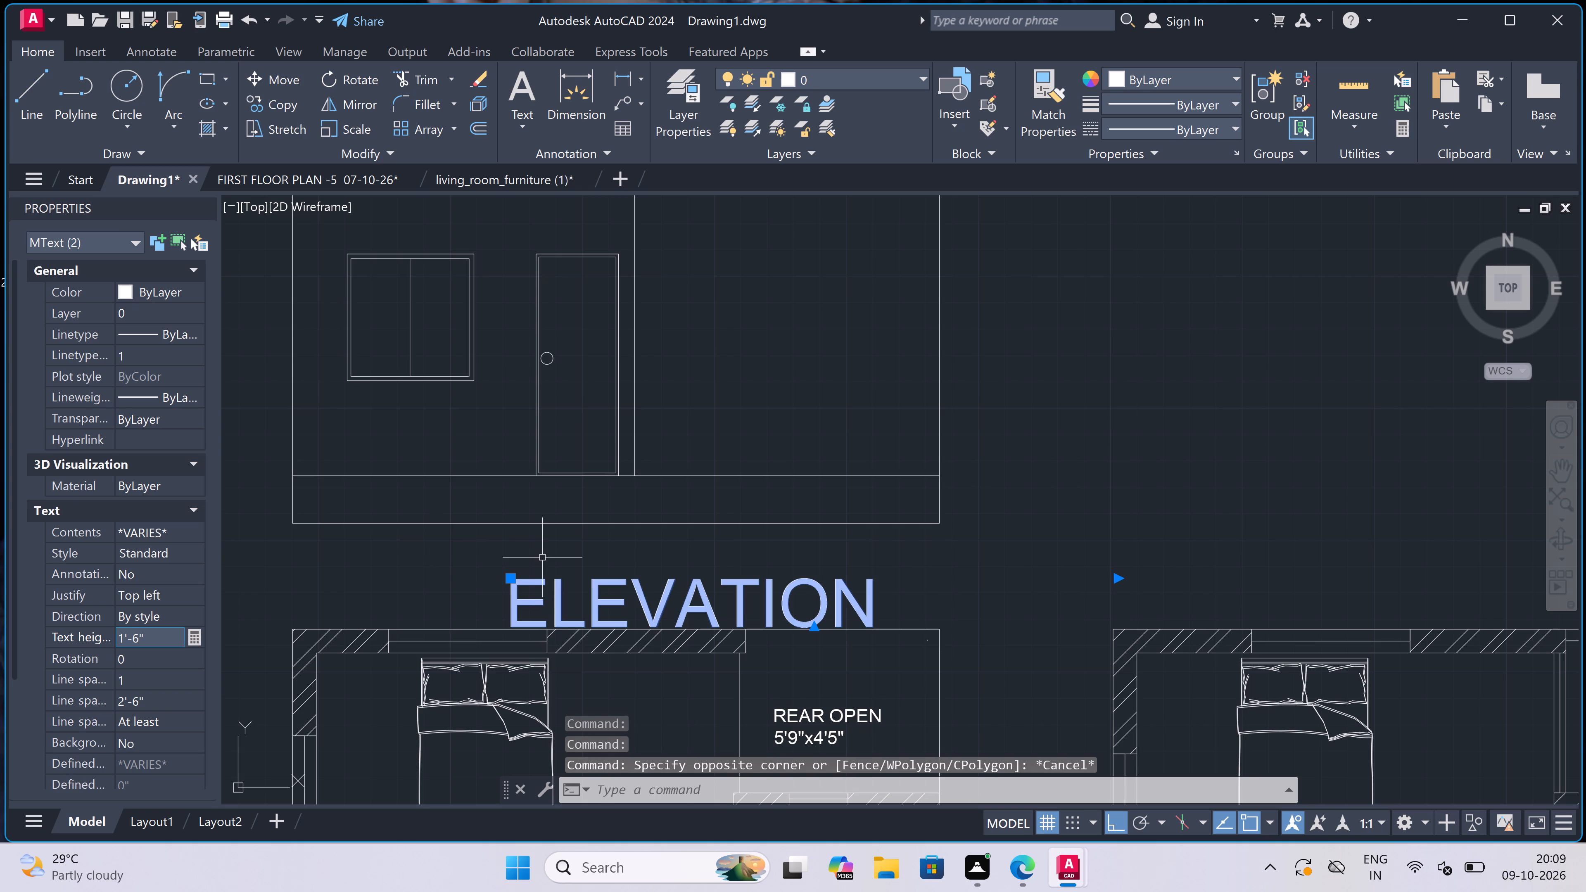
With Ortho off, move the ELEVATION label up and to the left, into the gap between the elevation and the floor plan.
click(510, 578)
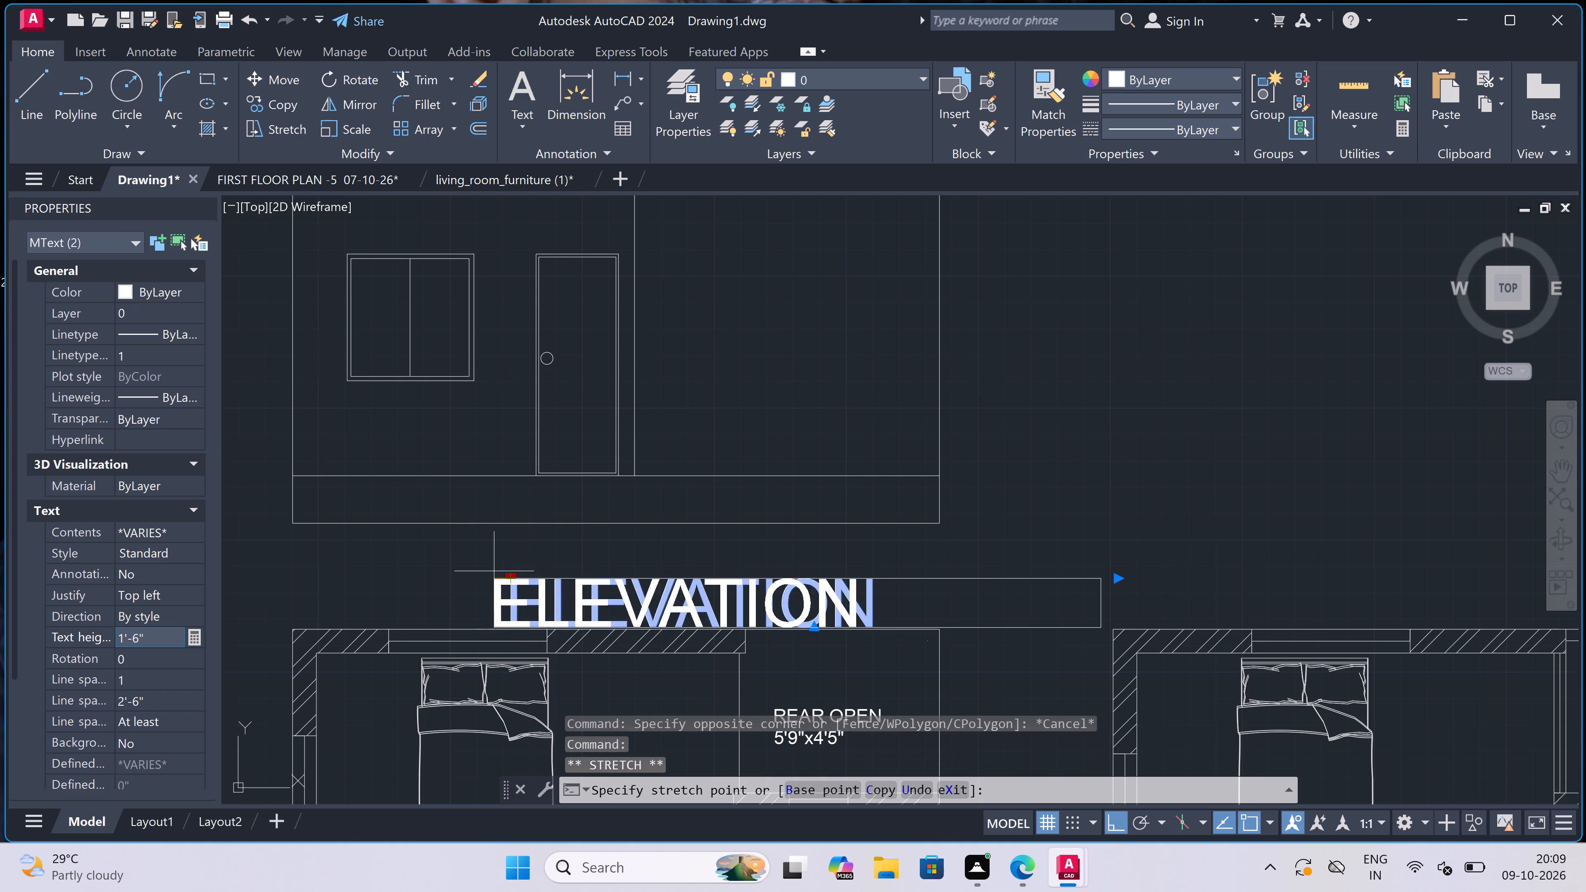
key(F8)
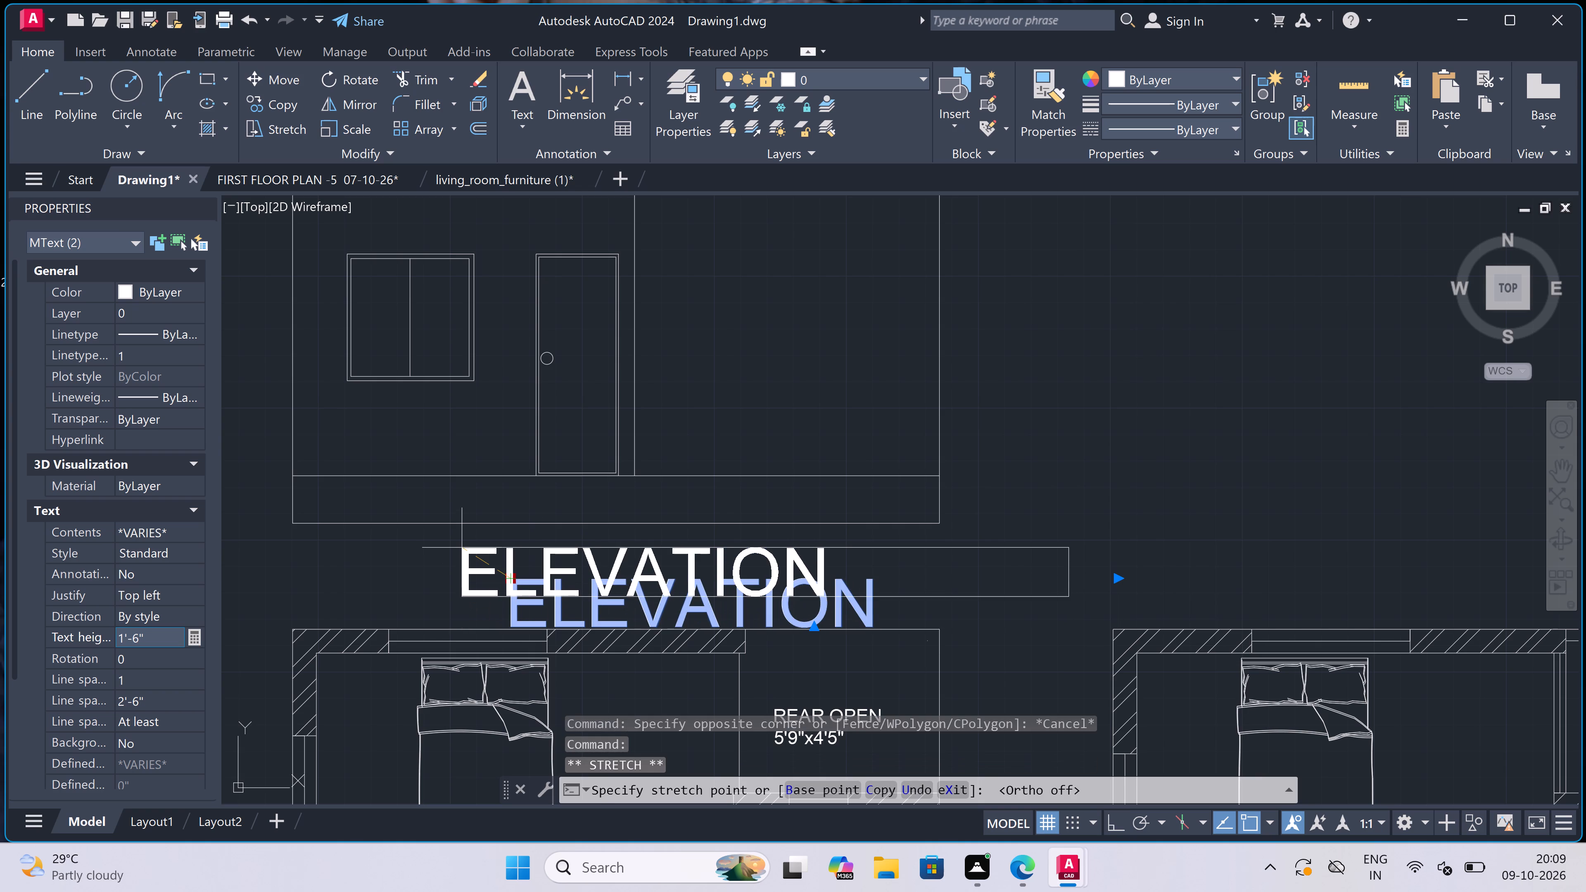
scroll(427, 550, up, 2)
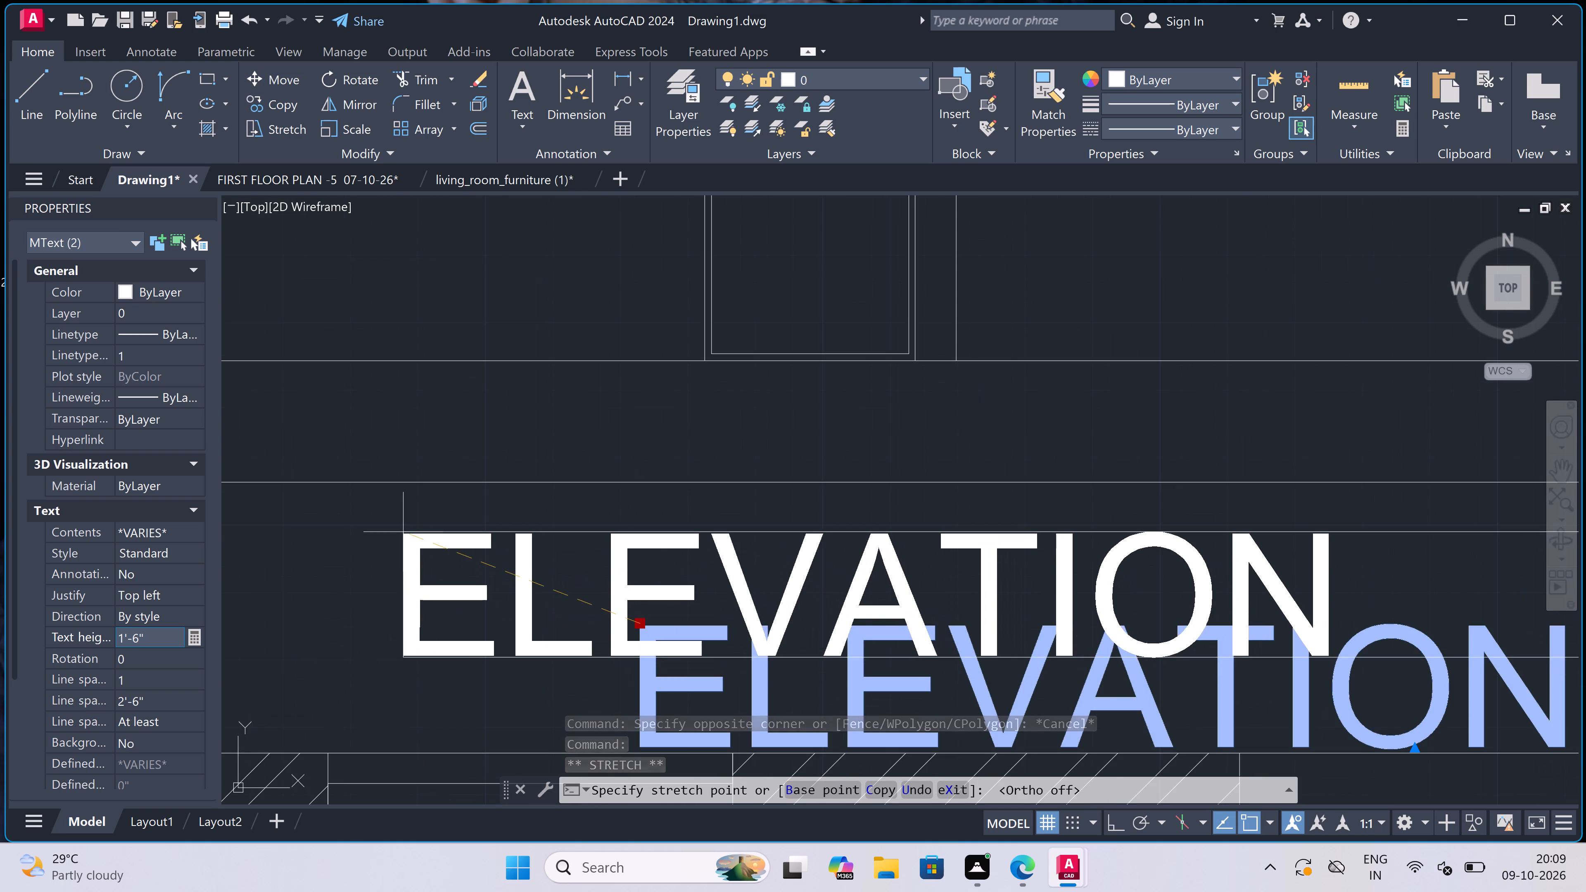
click(401, 530)
key(Escape)
key(Escape)
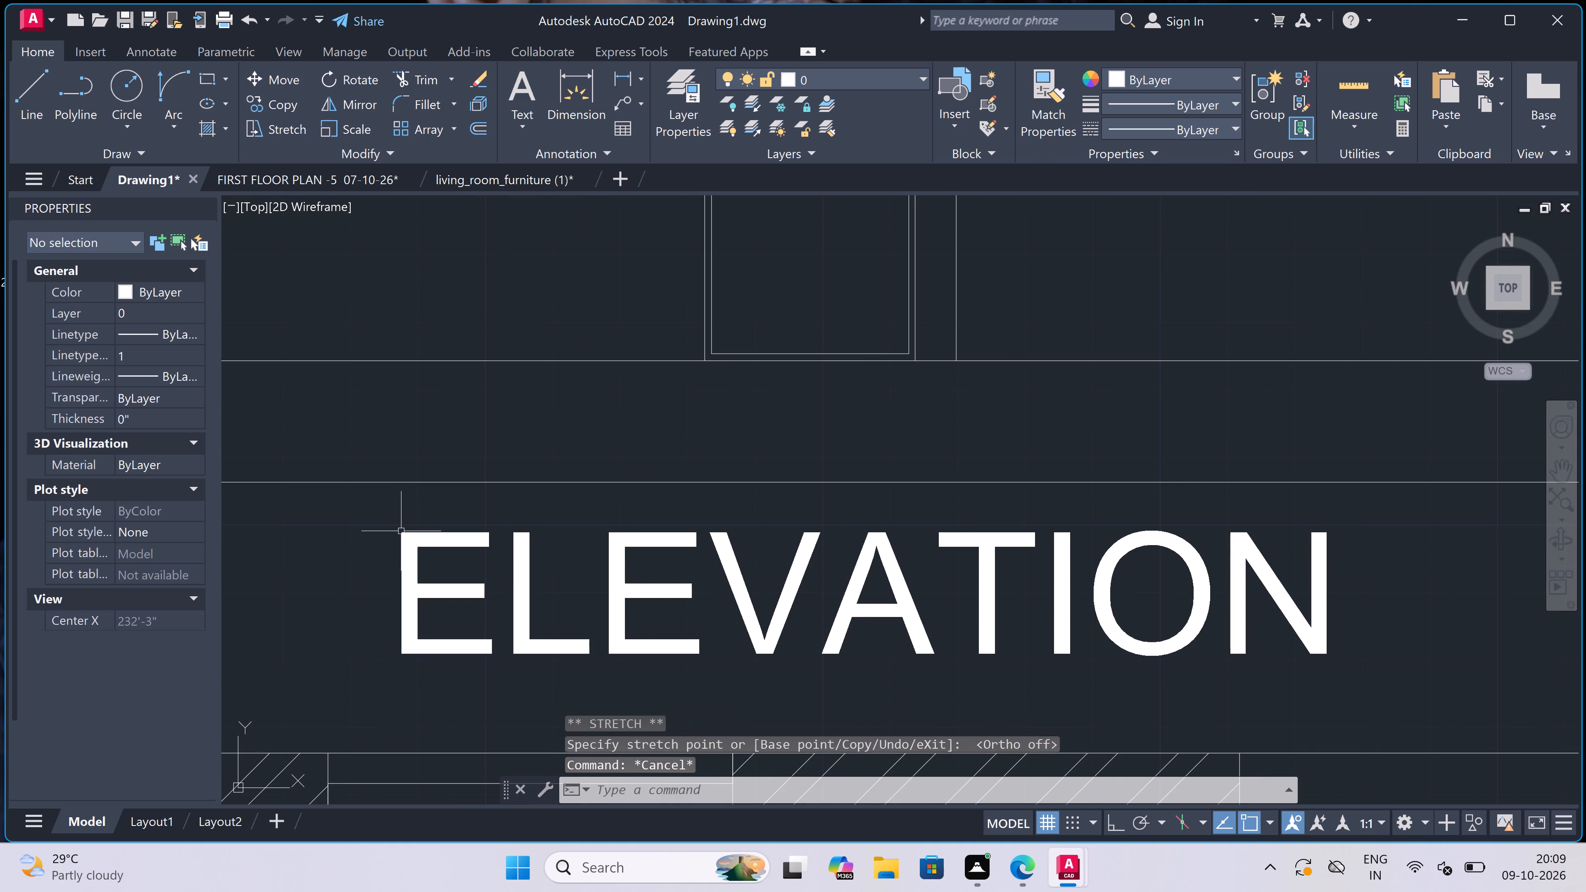
Set the text height of both the ELEVATION and SECTION-A labels to 1'.
scroll(576, 523, down, 6)
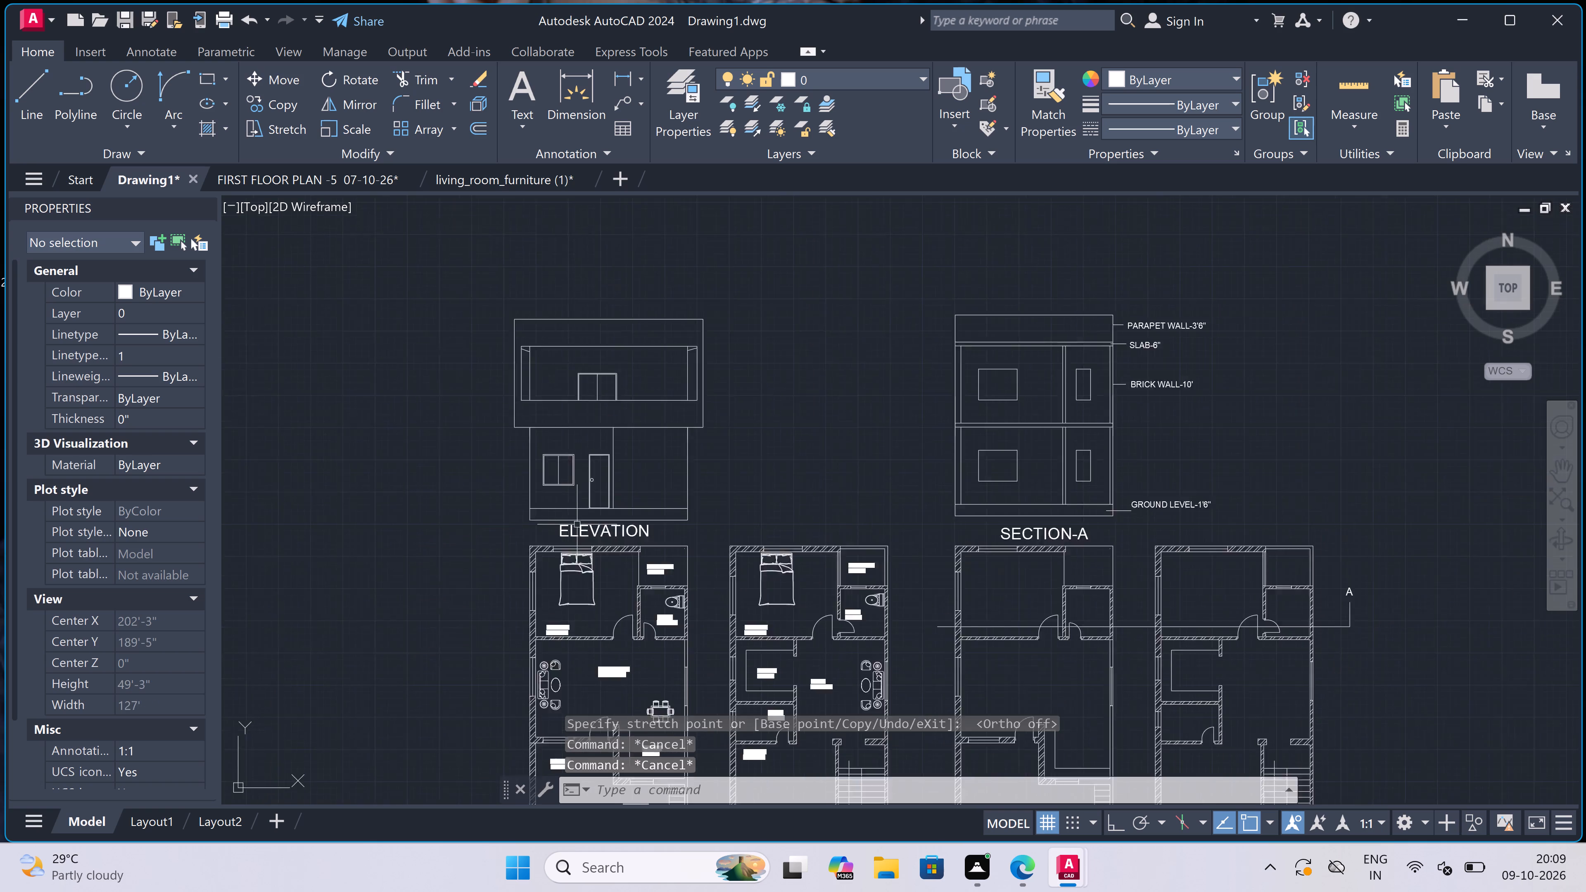
scroll(577, 524, down, 1)
scroll(569, 588, up, 1)
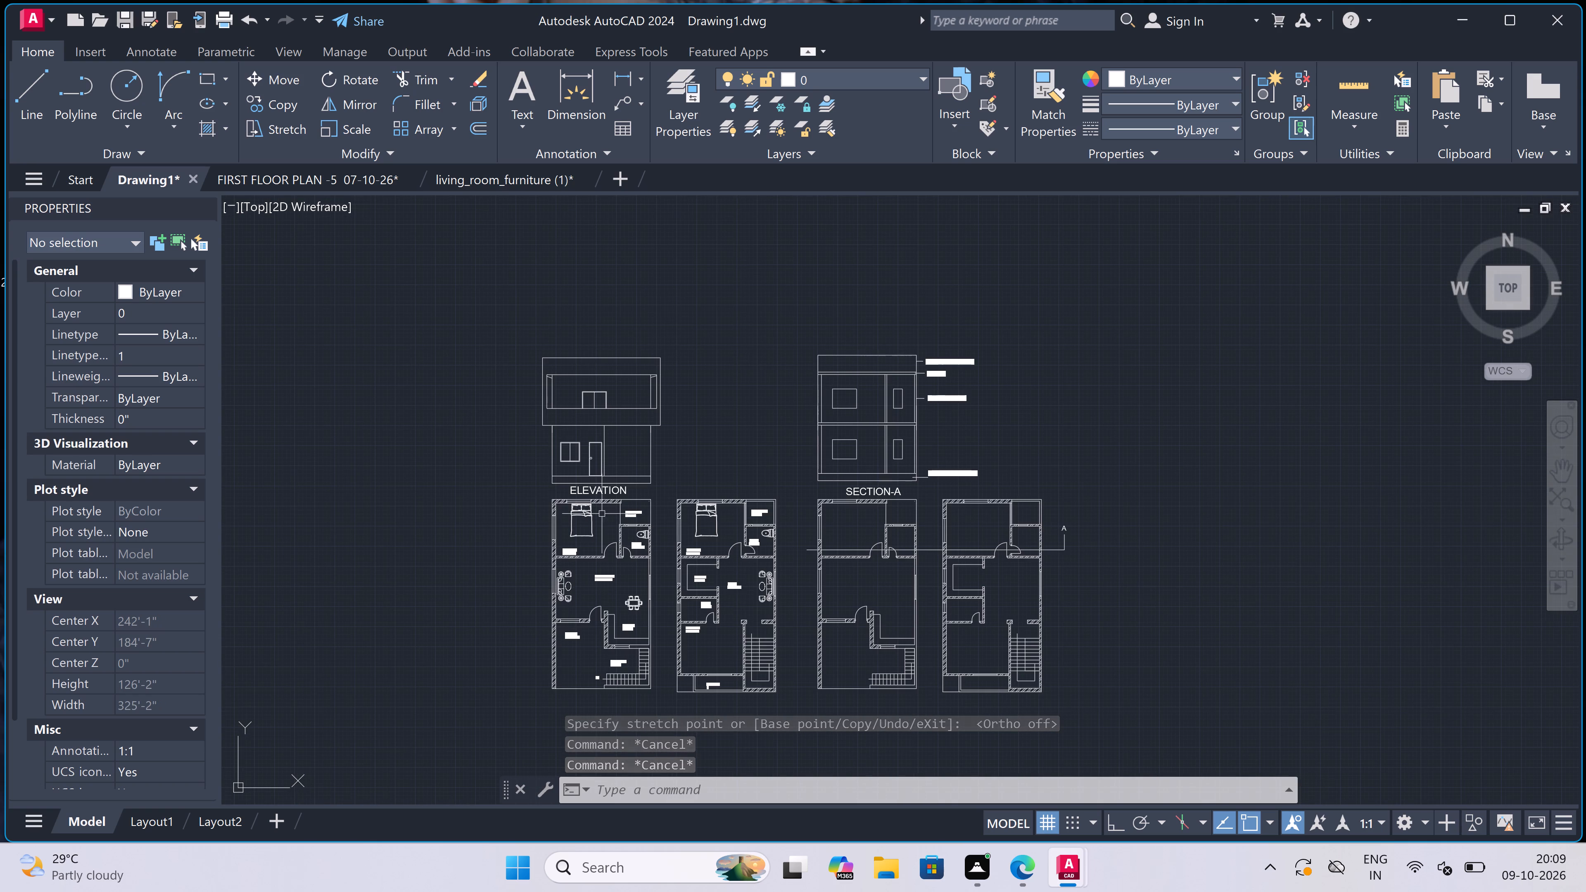
scroll(604, 488, up, 3)
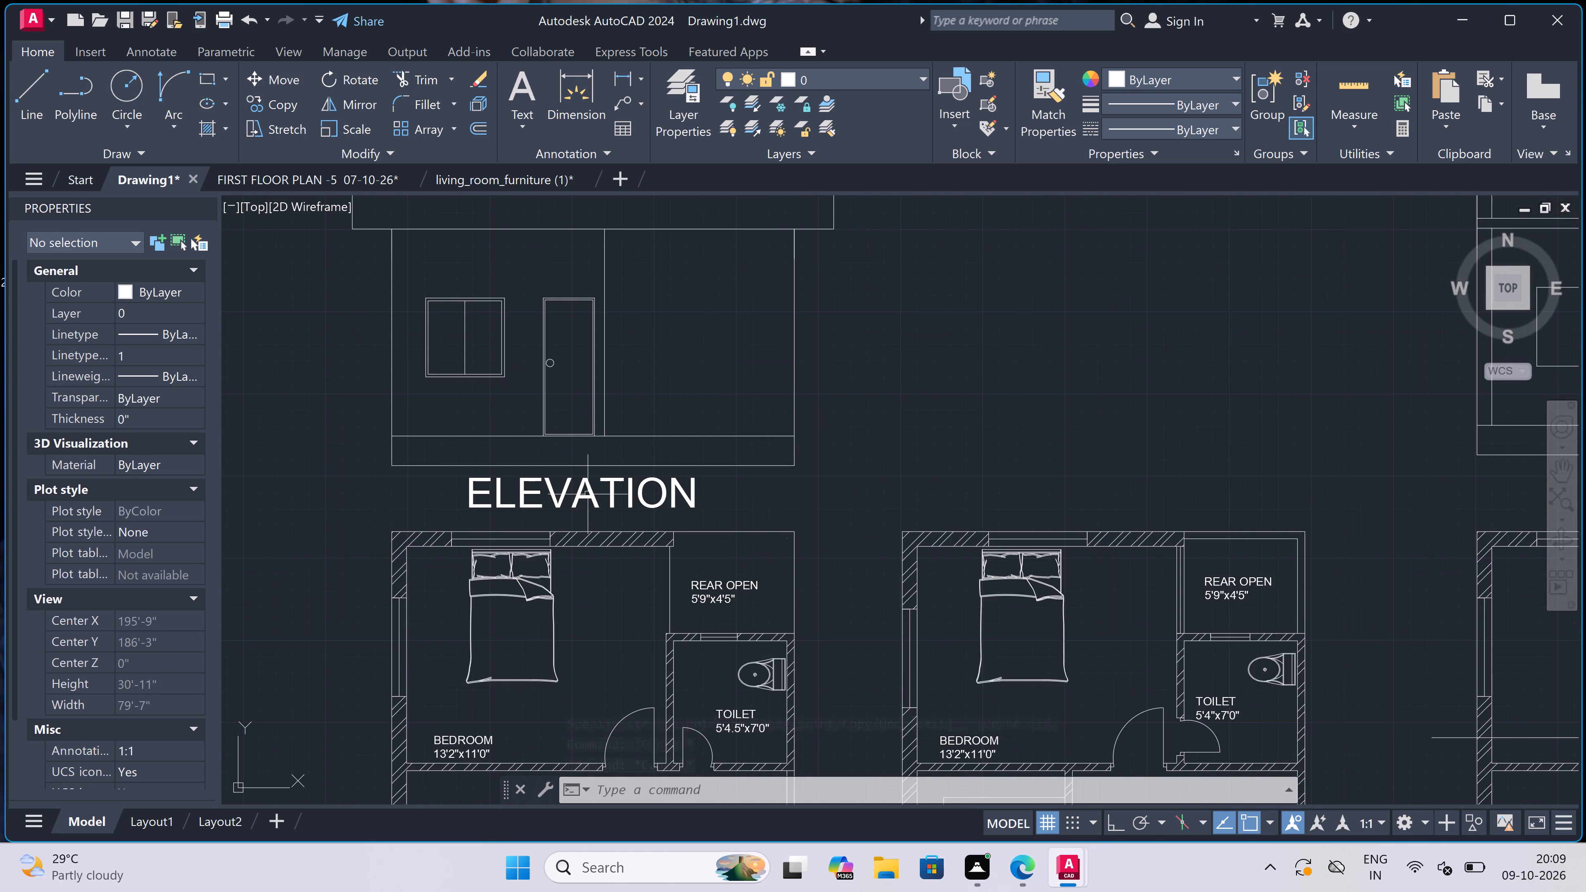
click(586, 496)
scroll(586, 495, down, 2)
scroll(776, 520, down, 1)
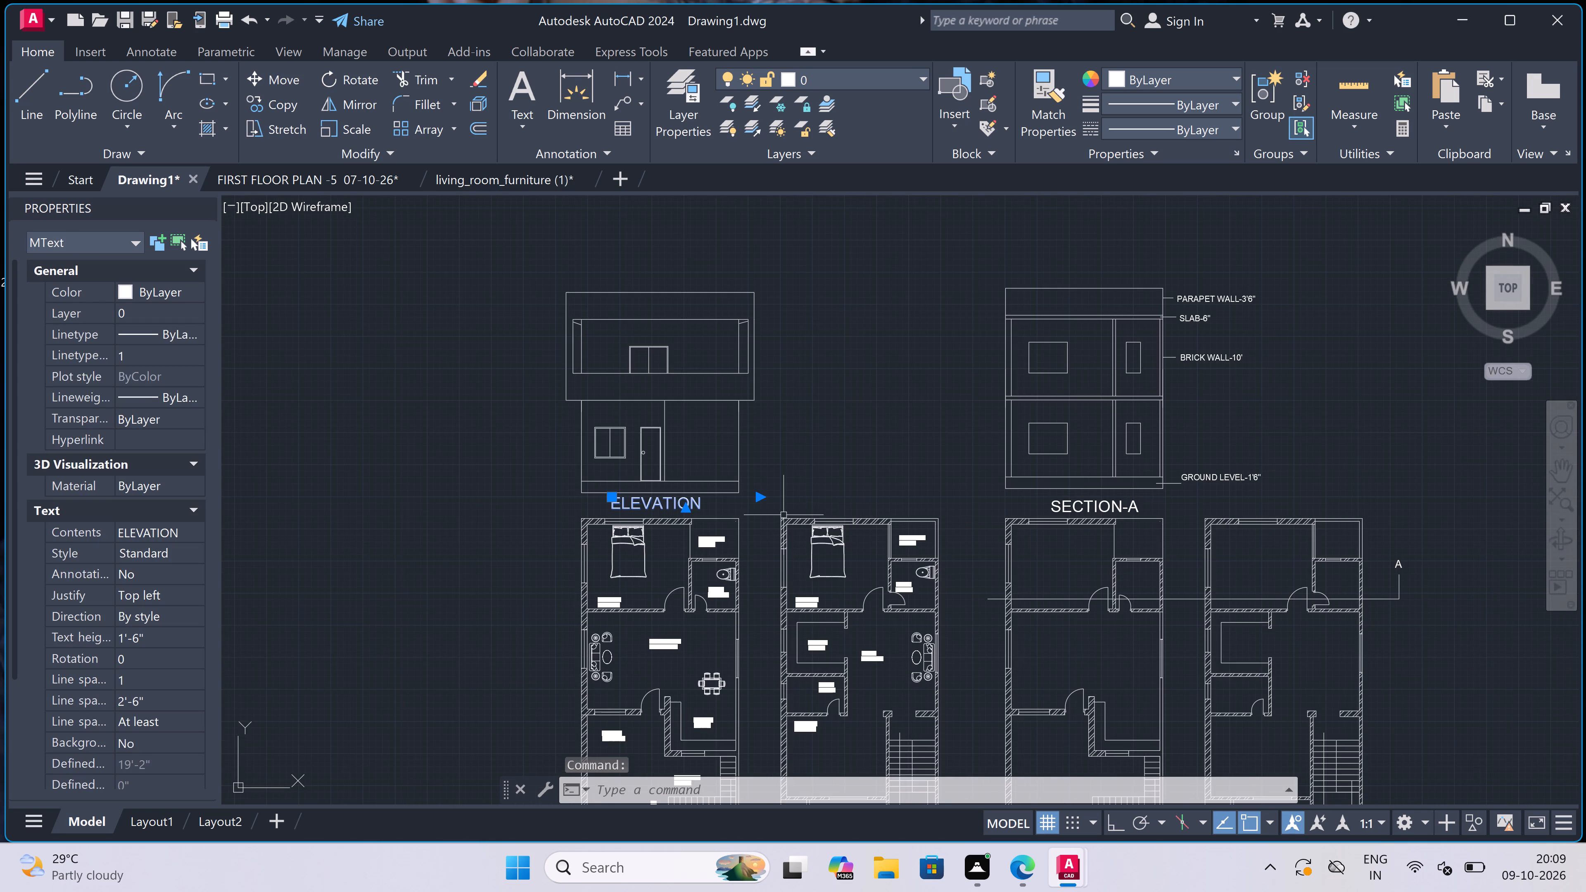
scroll(1146, 501, up, 1)
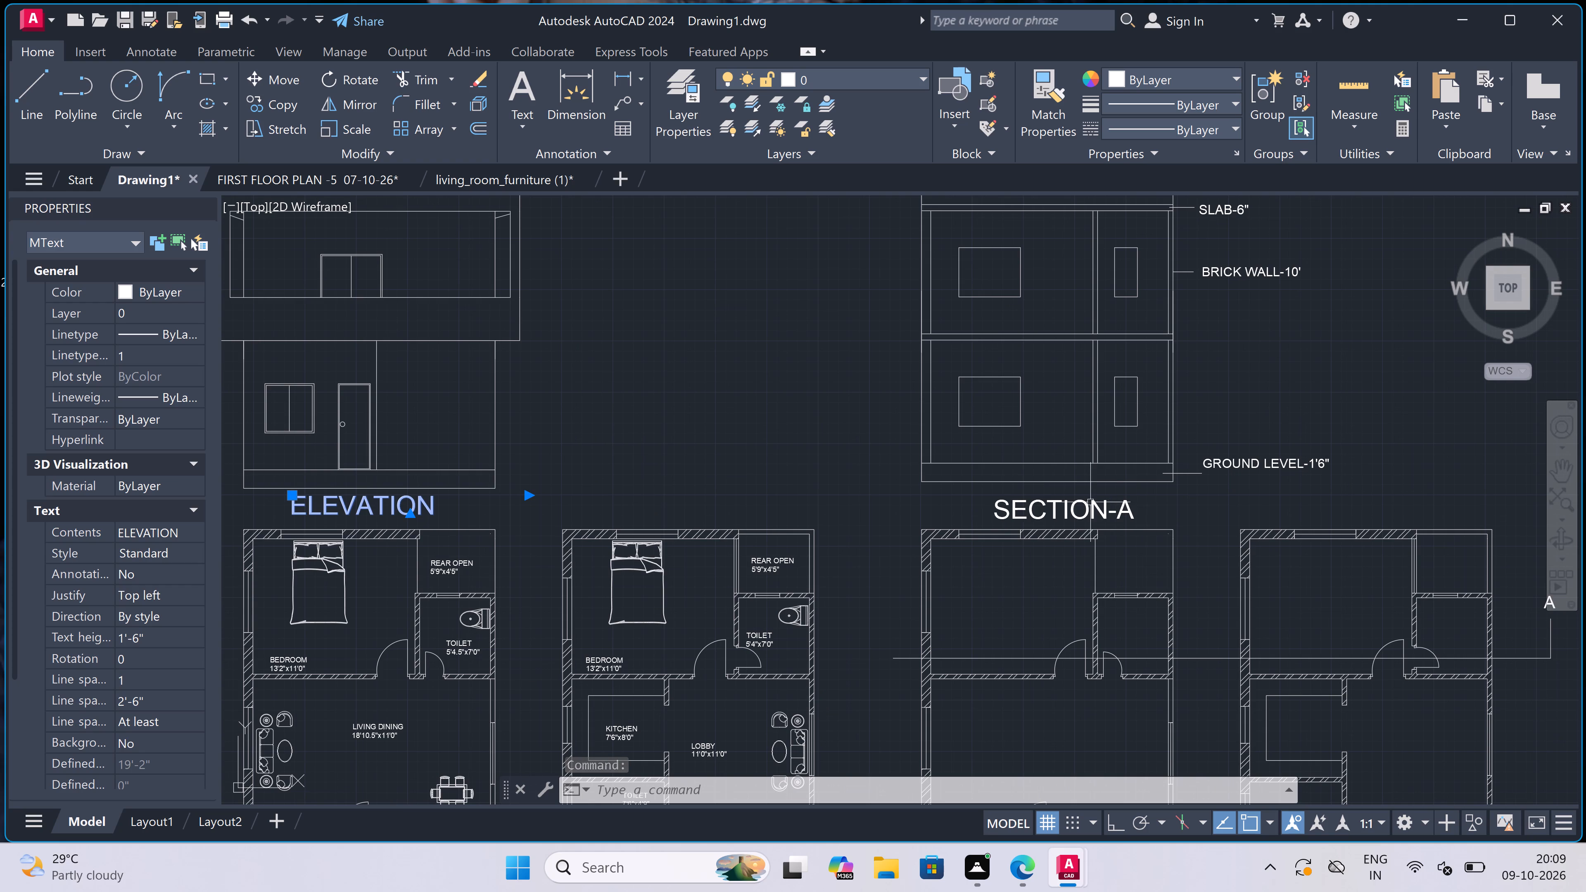
click(1084, 504)
scroll(1083, 504, down, 2)
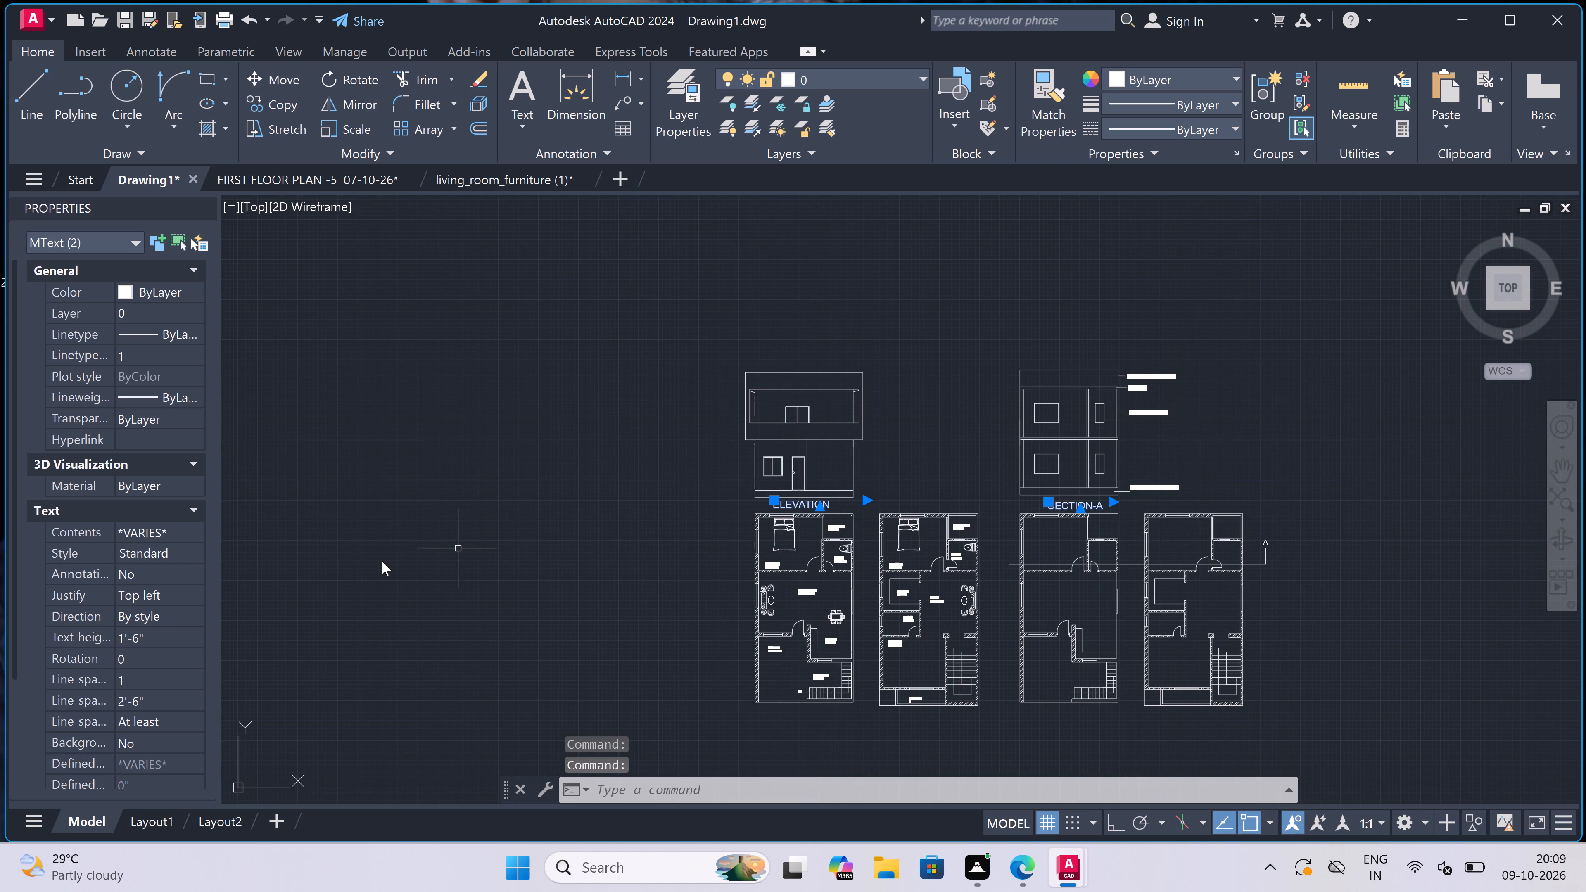
click(164, 635)
key(BackSpace)
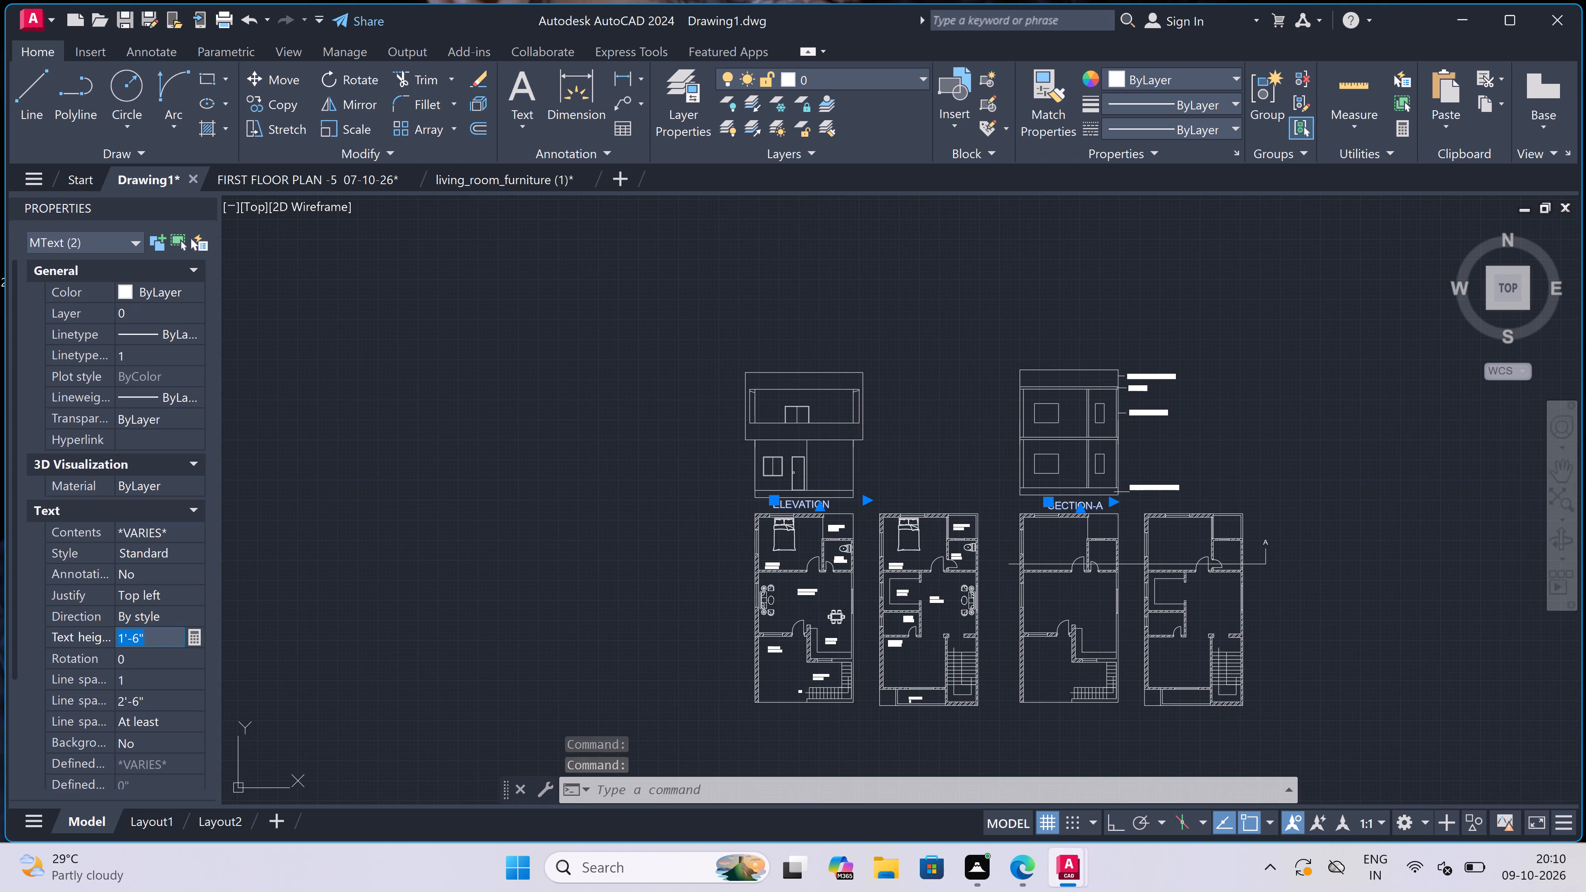
key(1)
key(apostrophe)
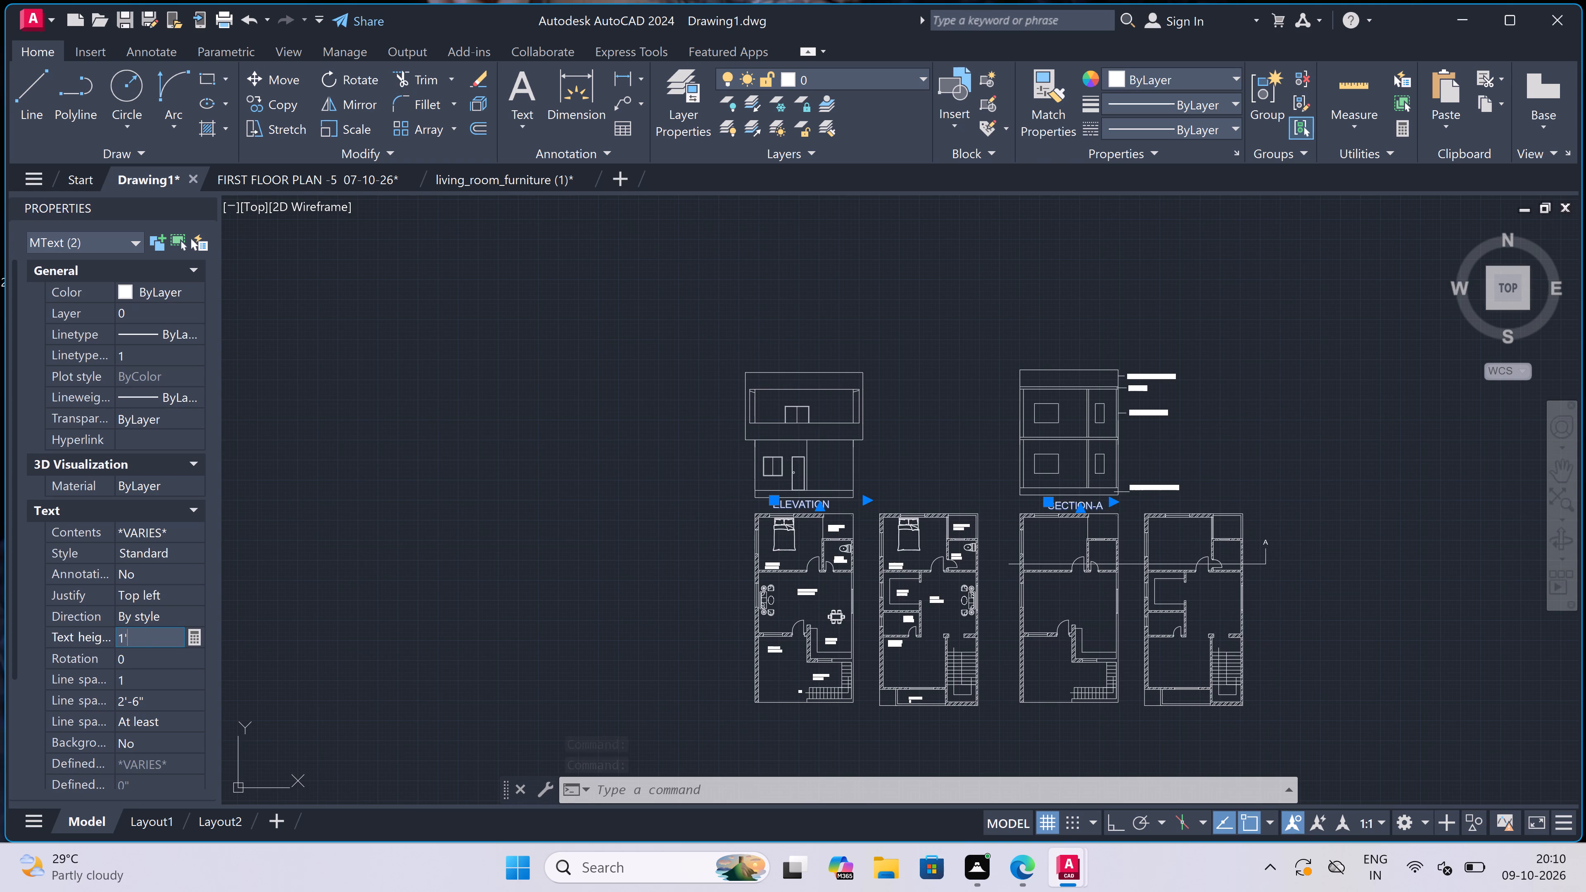
click(521, 615)
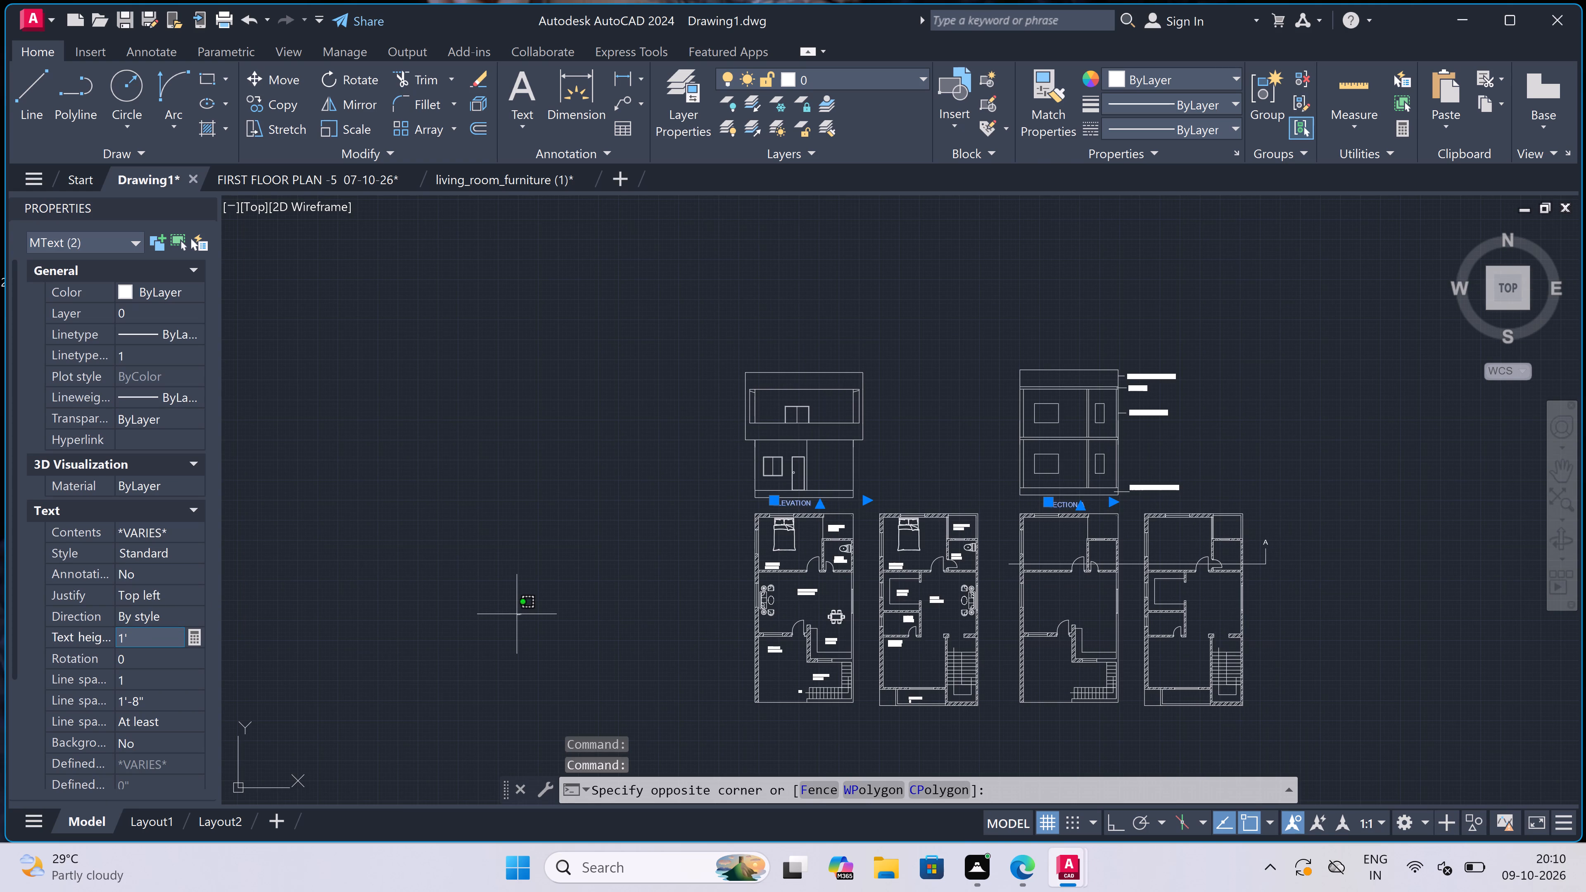
key(Escape)
key(Escape)
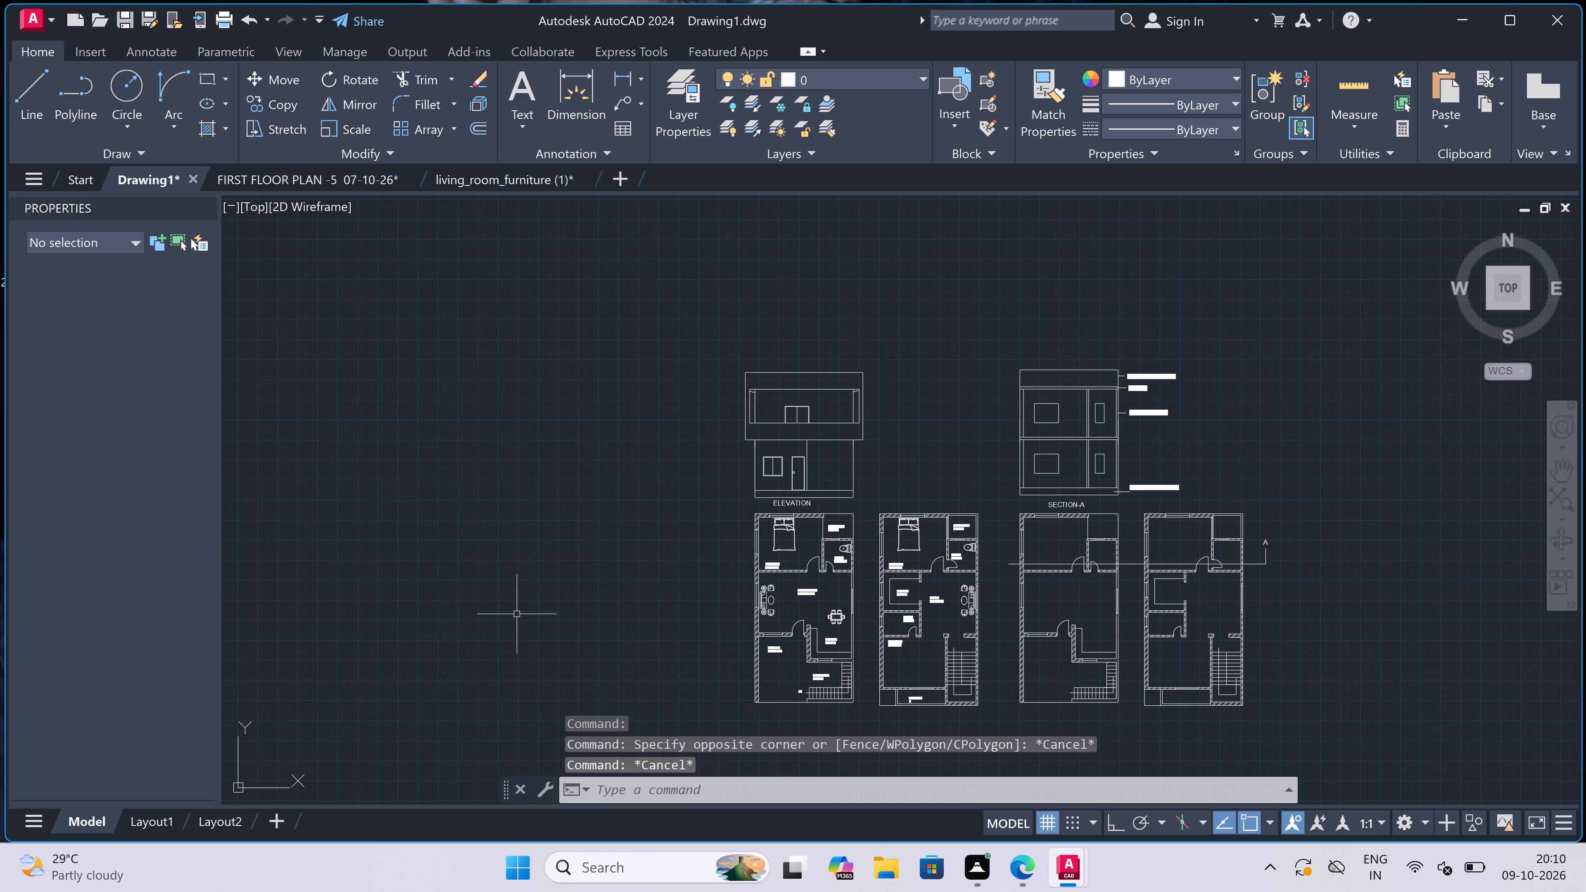
Add the multiline text label "GROUND FLOOR PLAN" just below the furnished ground floor plan.
scroll(617, 493, down, 3)
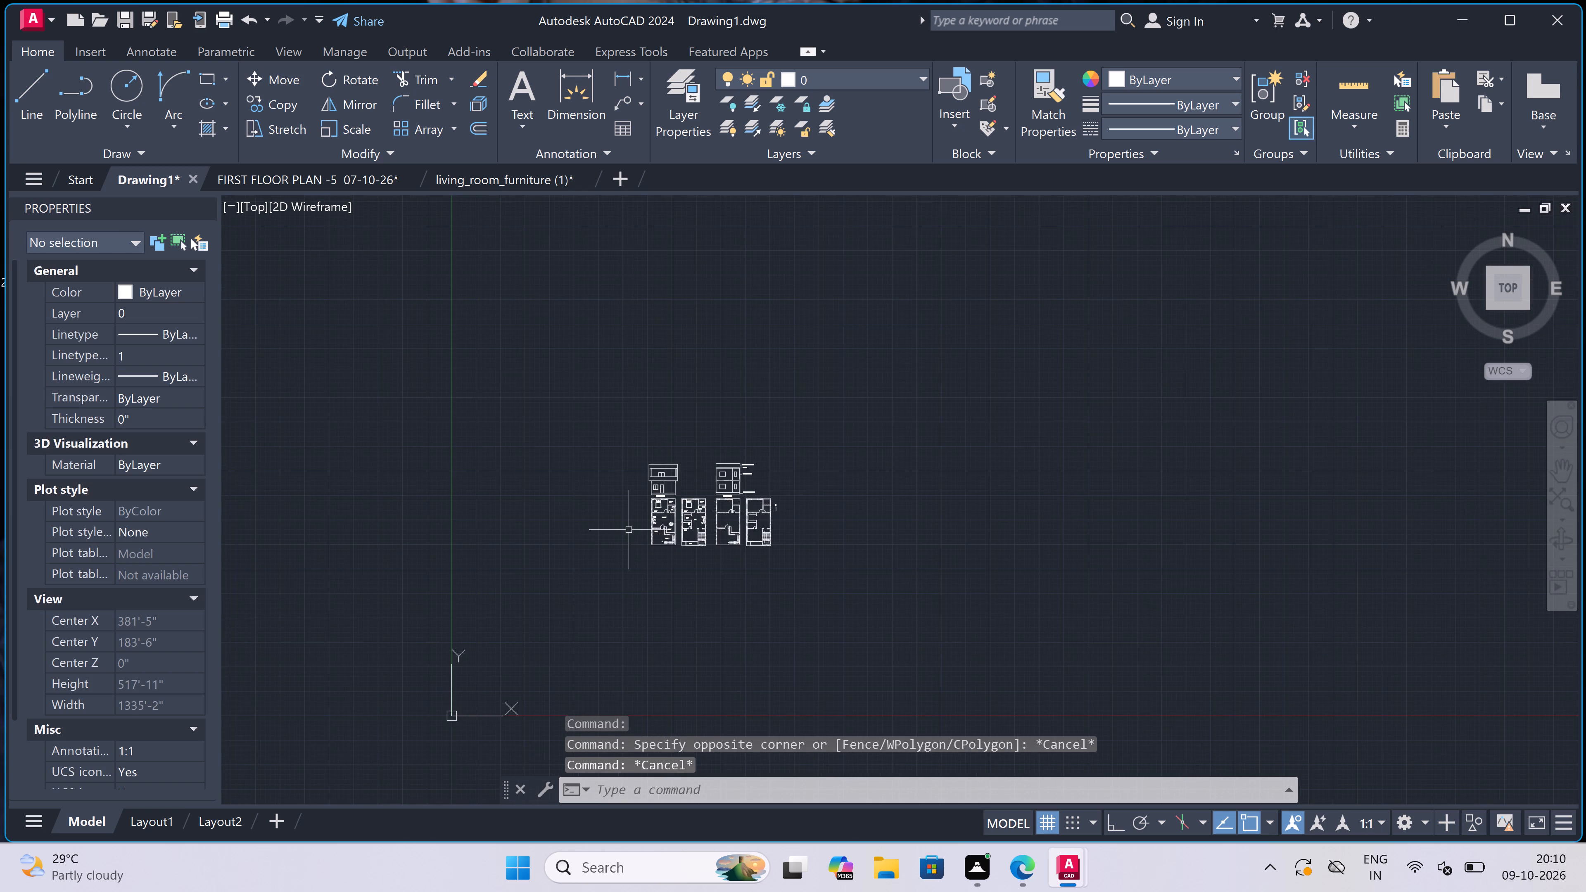
scroll(629, 530, up, 2)
scroll(705, 574, up, 3)
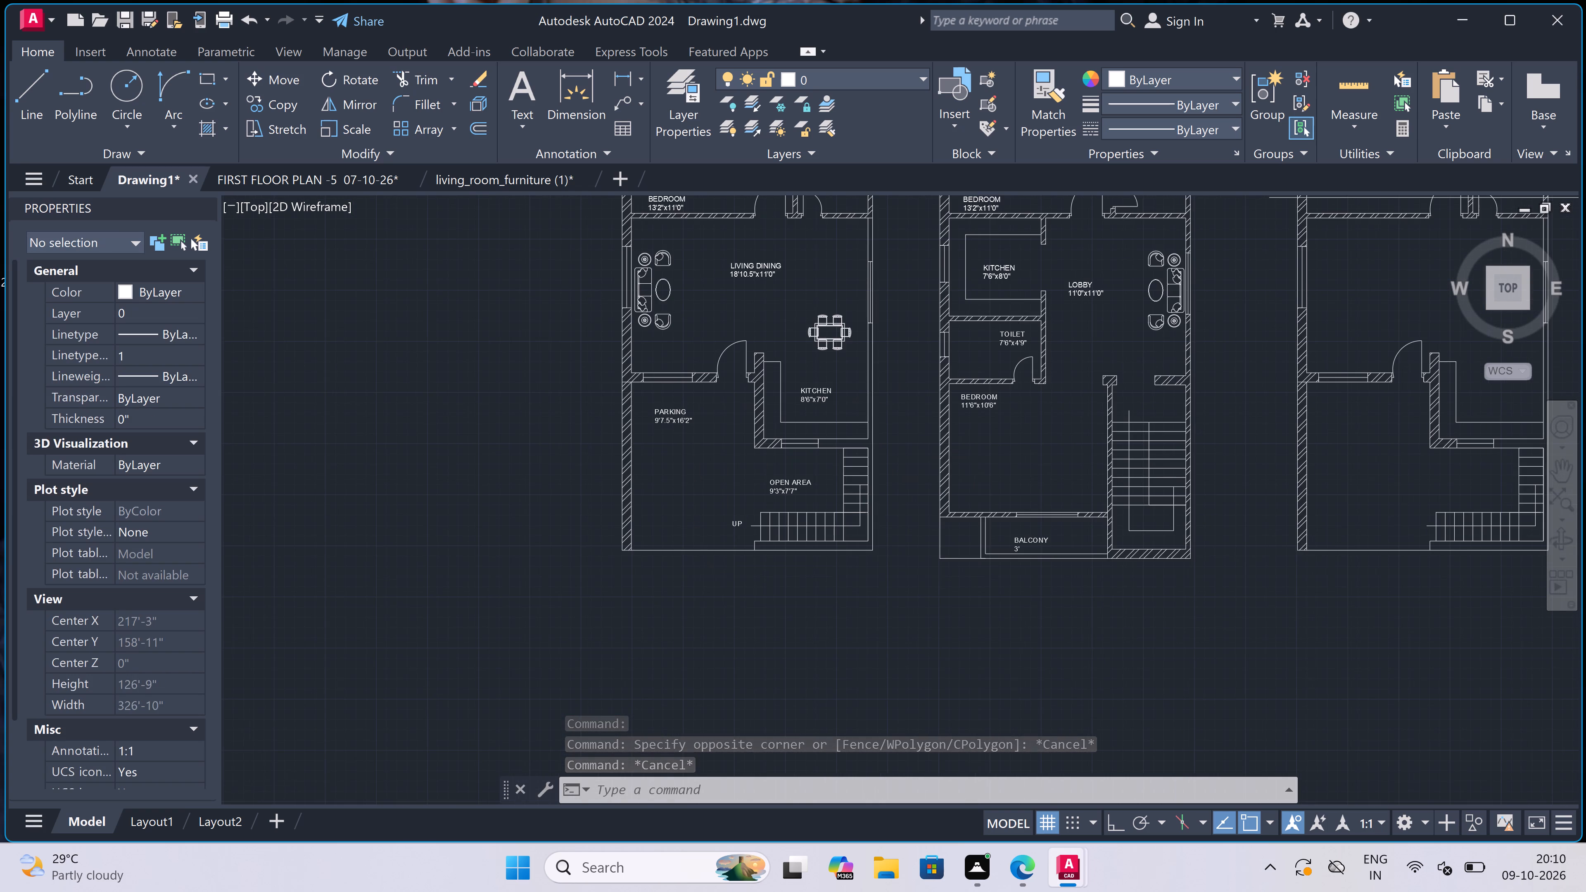
scroll(719, 571, up, 1)
text(MT)
key(space)
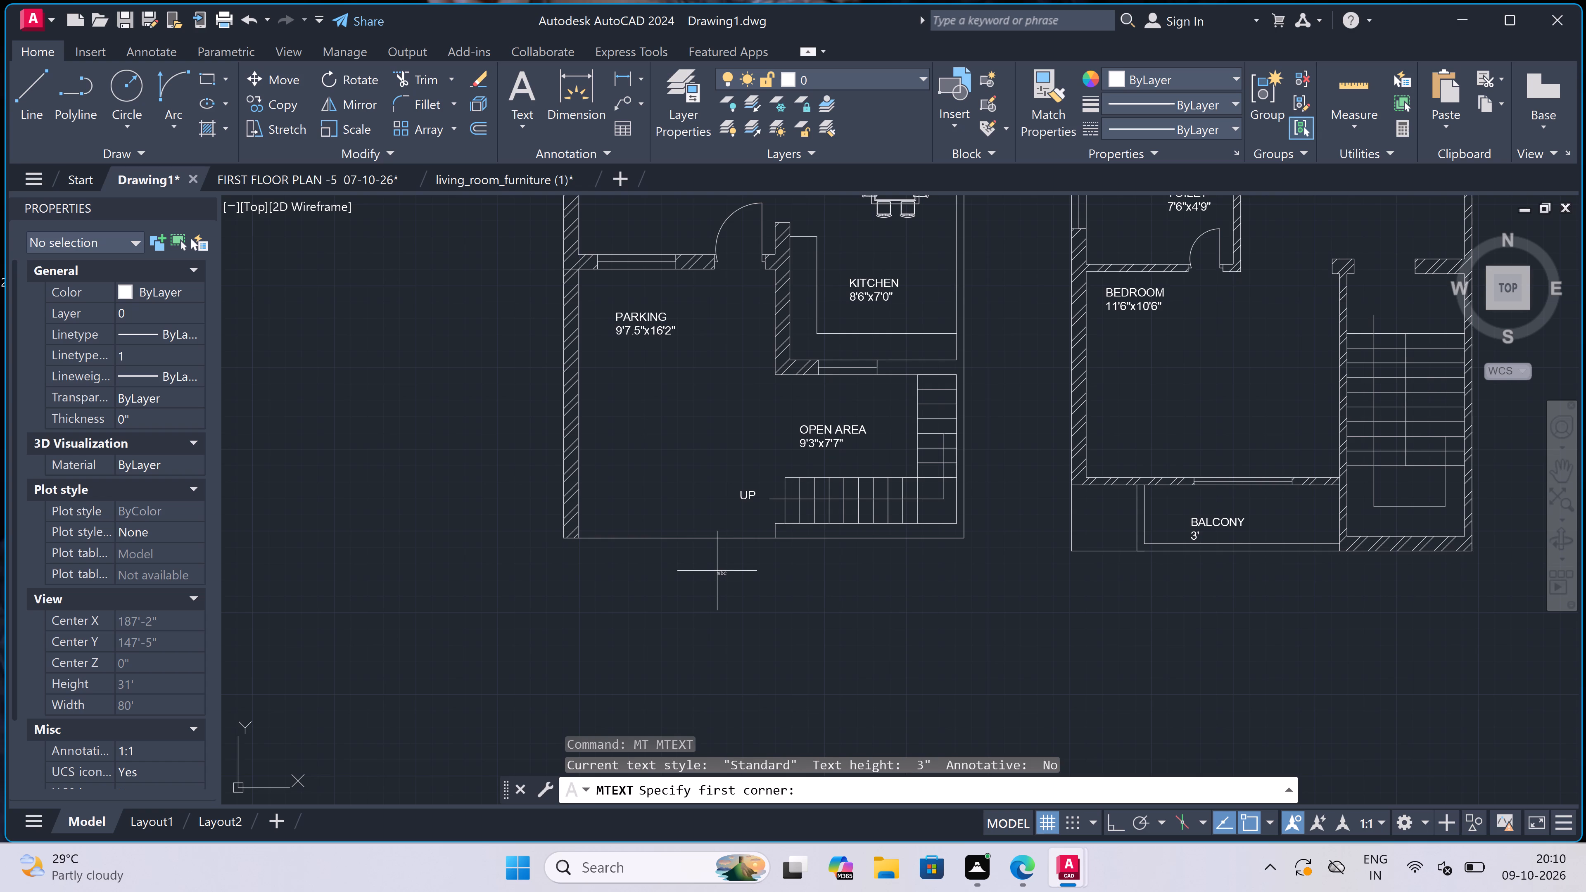
scroll(717, 571, up, 1)
click(568, 576)
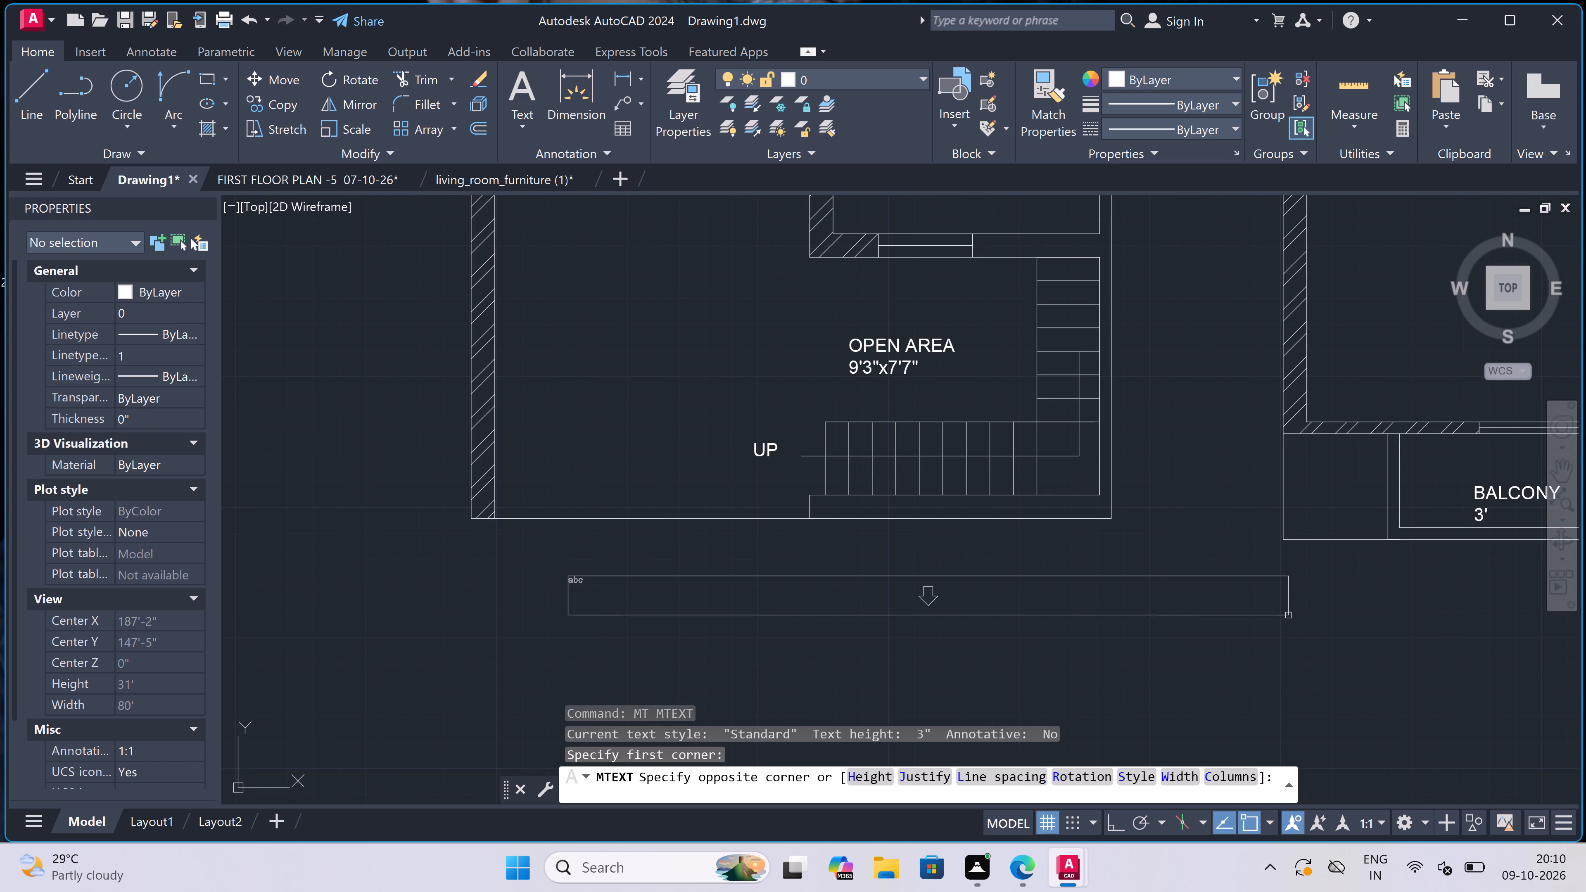
click(1320, 612)
scroll(669, 640, up, 2)
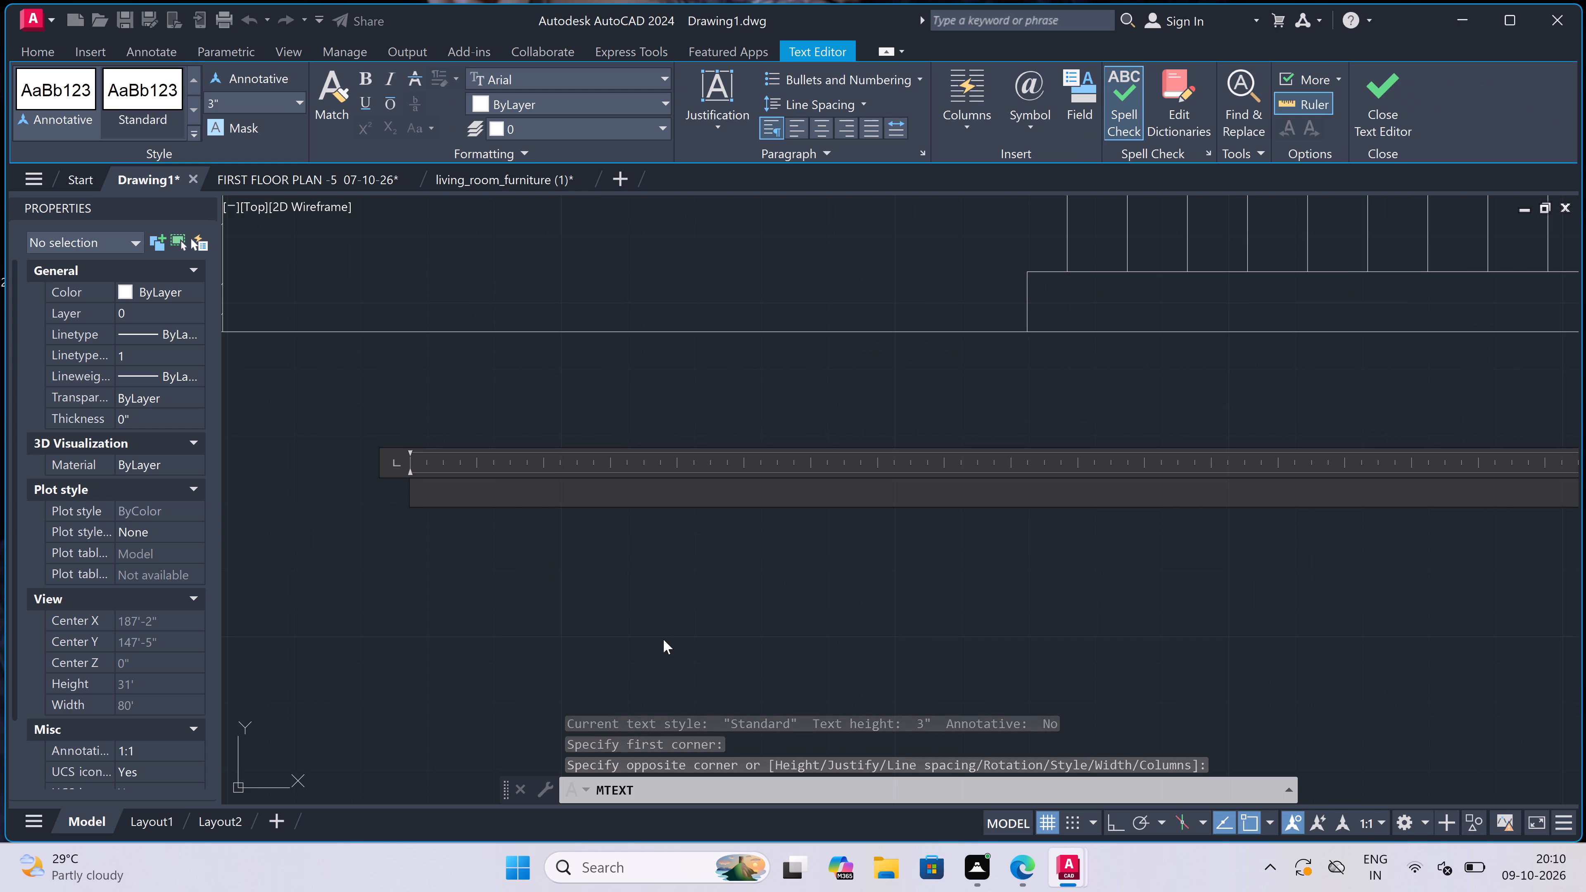
text(GROUND)
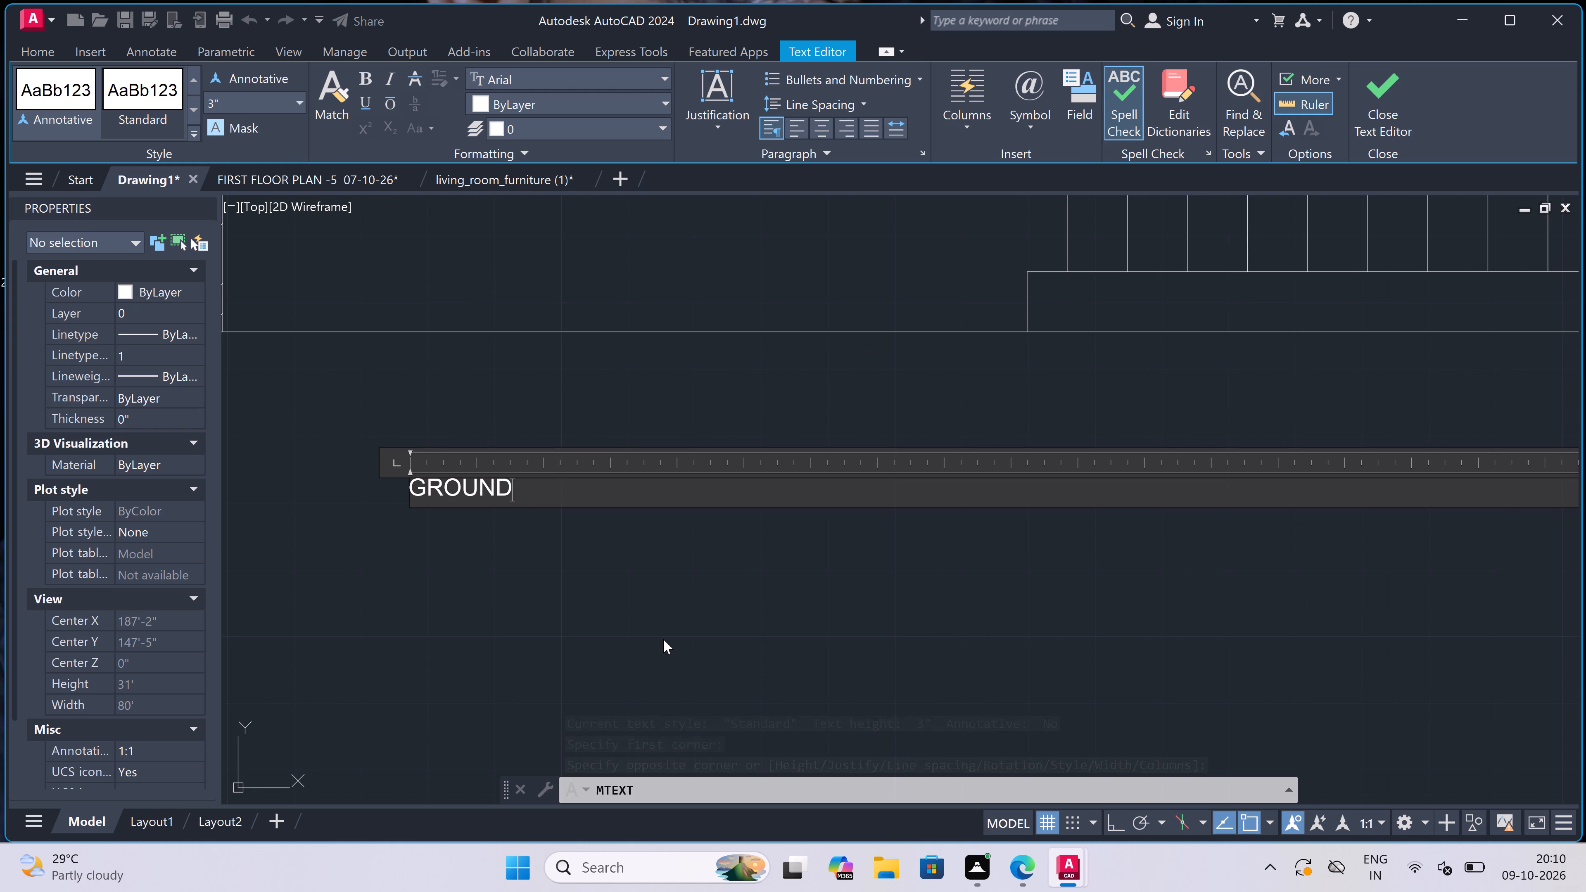
key(space)
text(FLOOR PLAN)
click(481, 522)
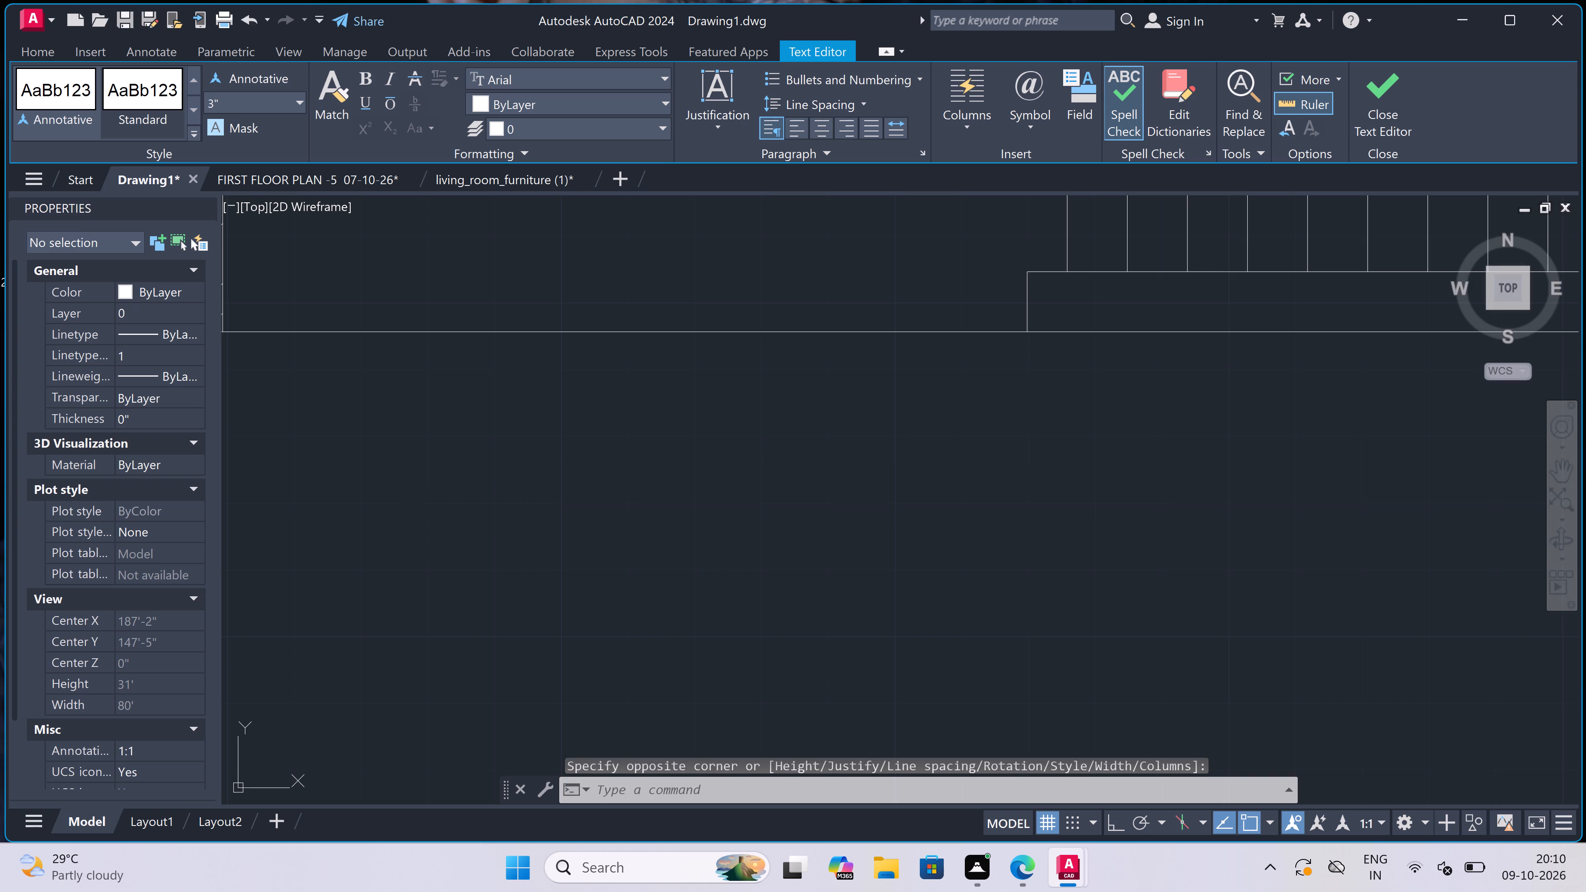
Add the multiline text label "FIRST FLOOR PLAN" just below the balcony of the furnished first floor plan.
scroll(482, 520, down, 9)
scroll(553, 523, up, 3)
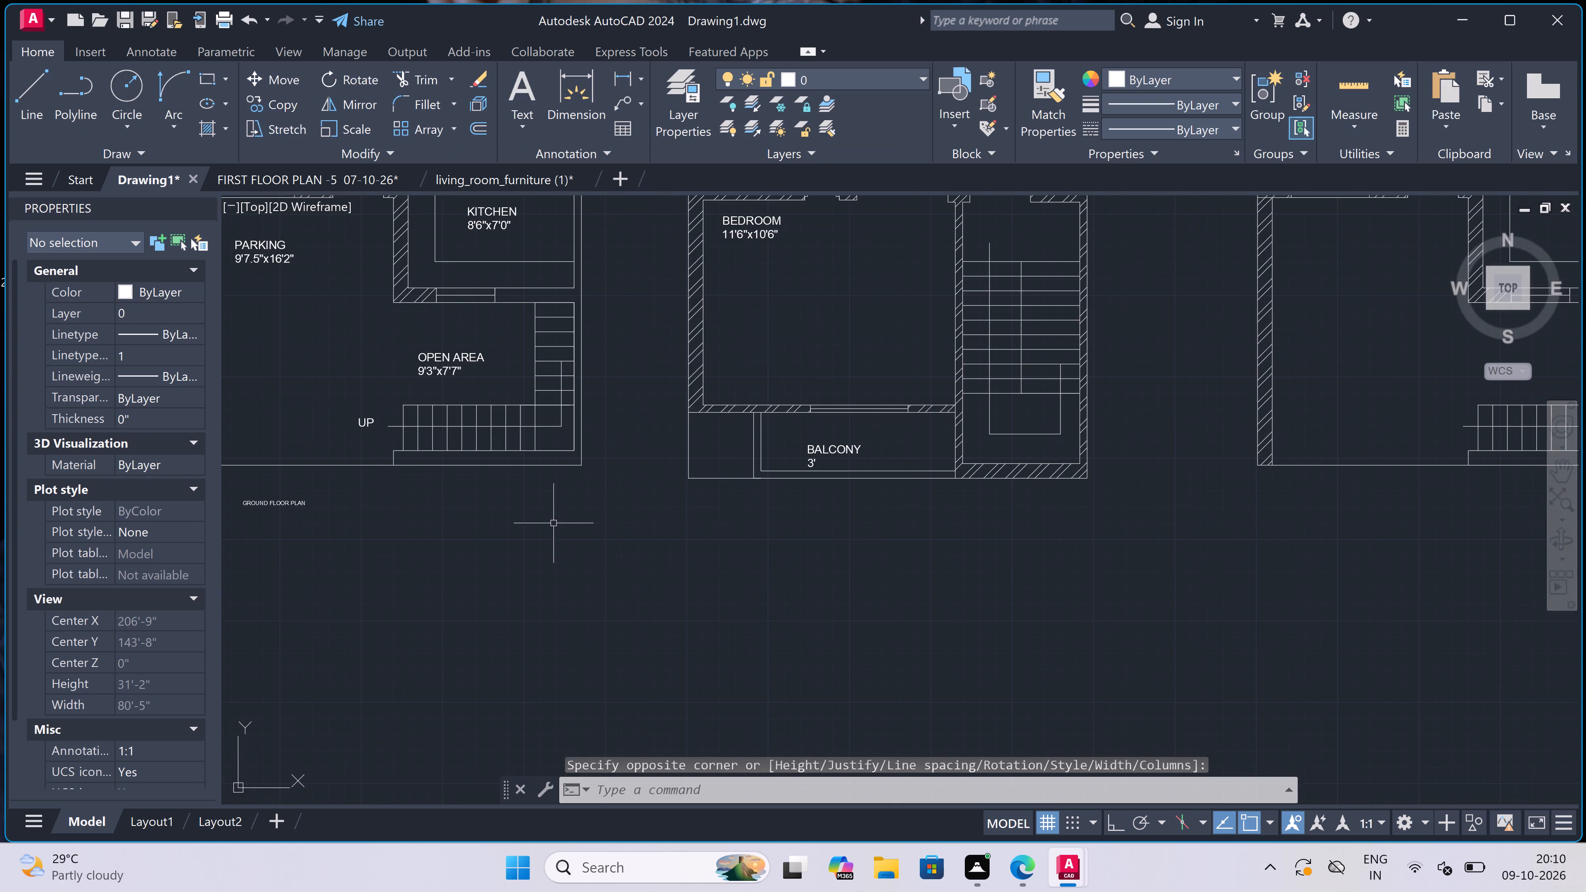
scroll(1004, 502, up, 1)
key(space)
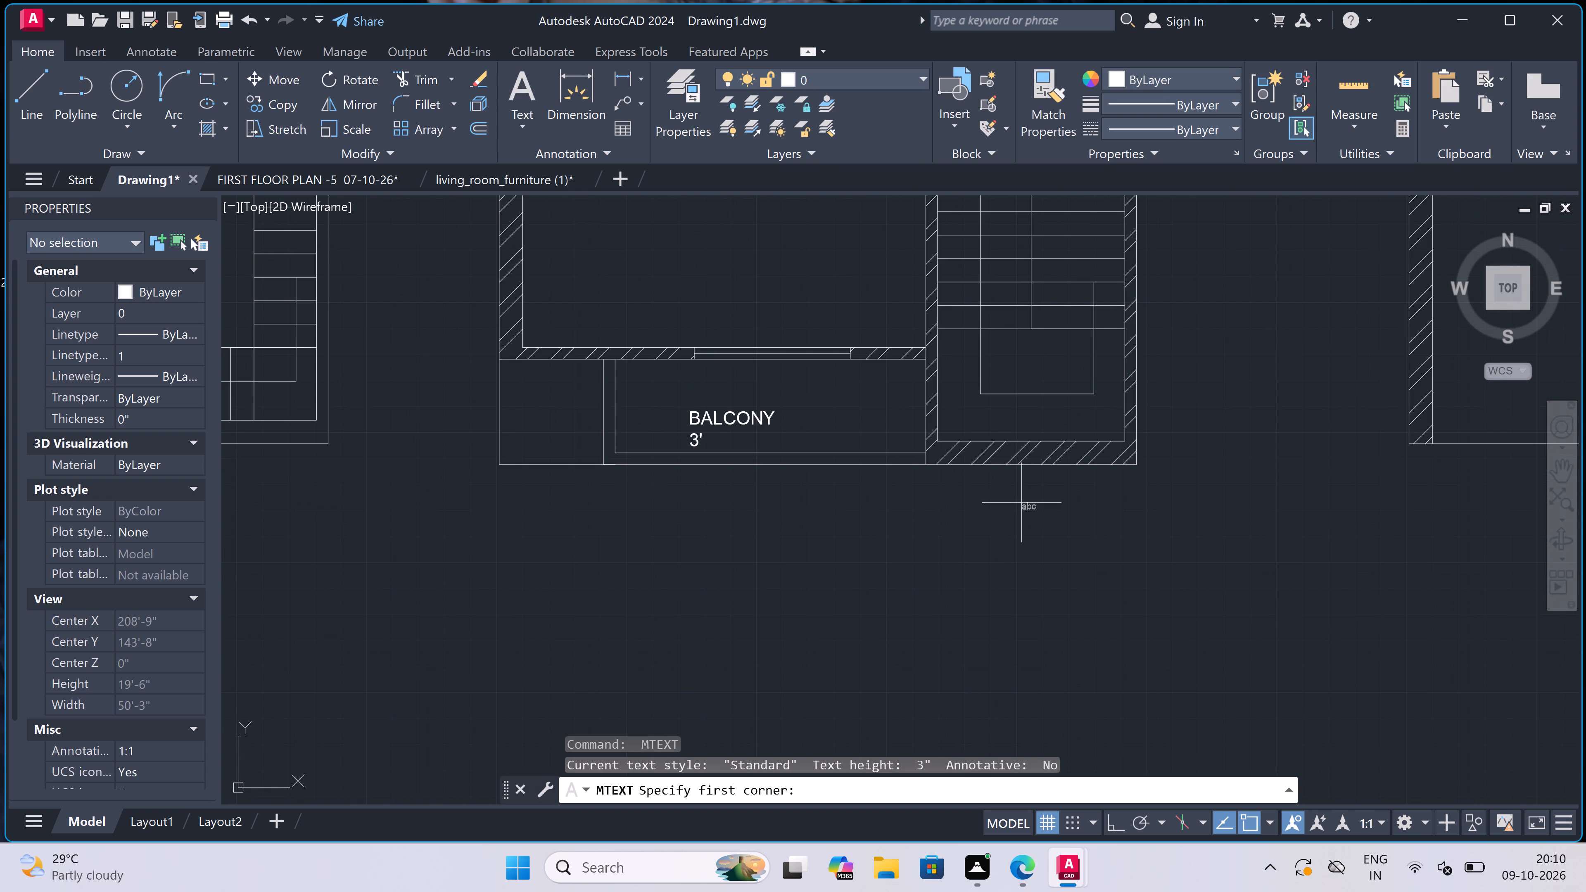
click(621, 556)
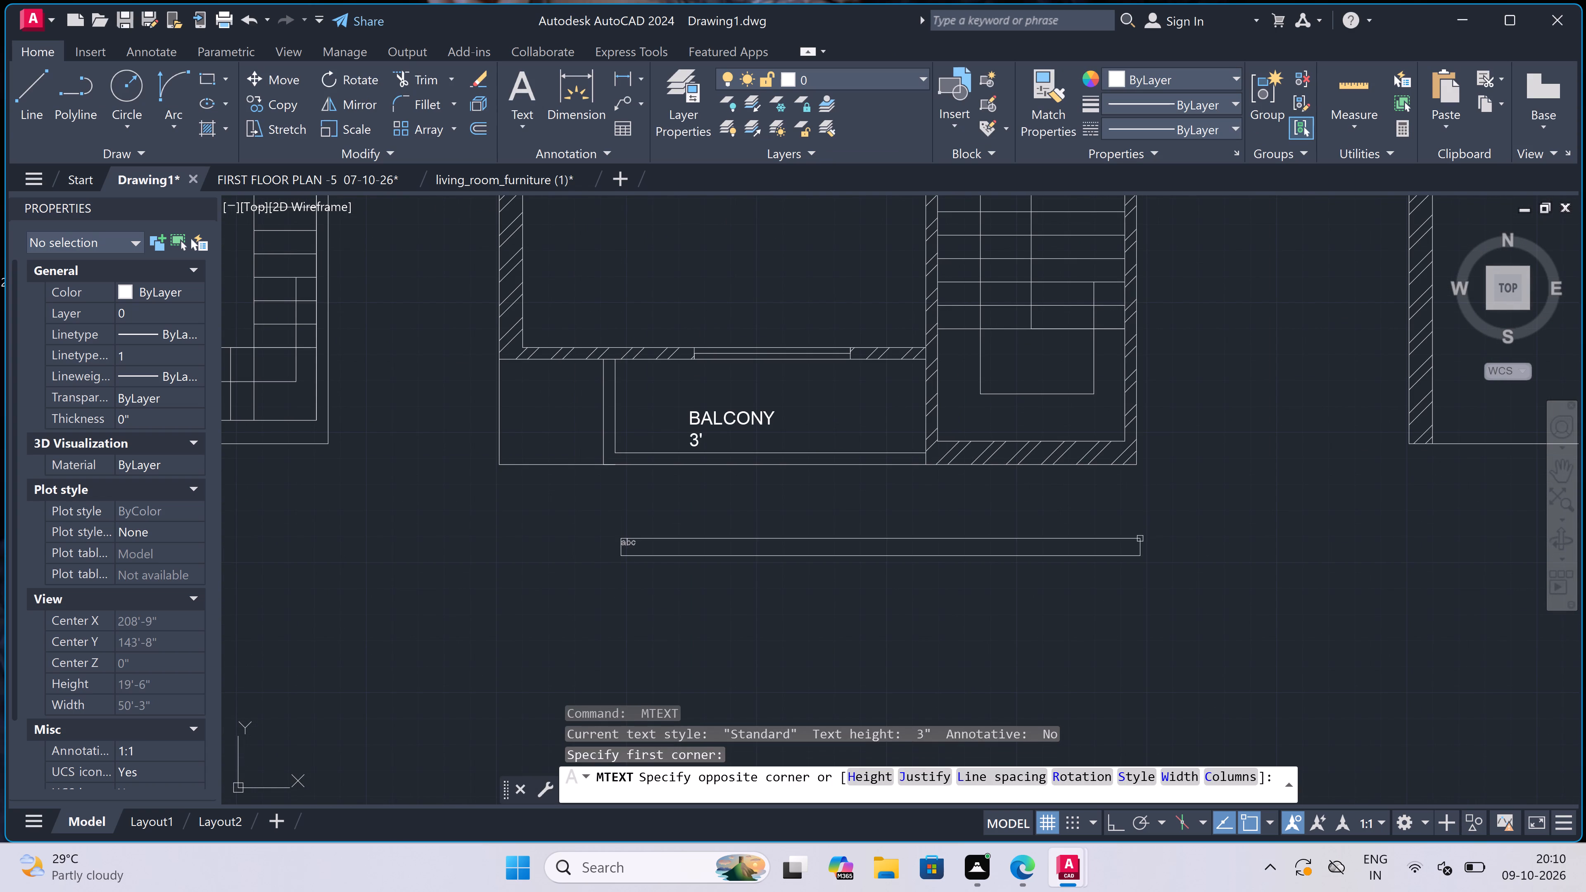
double_click(1157, 536)
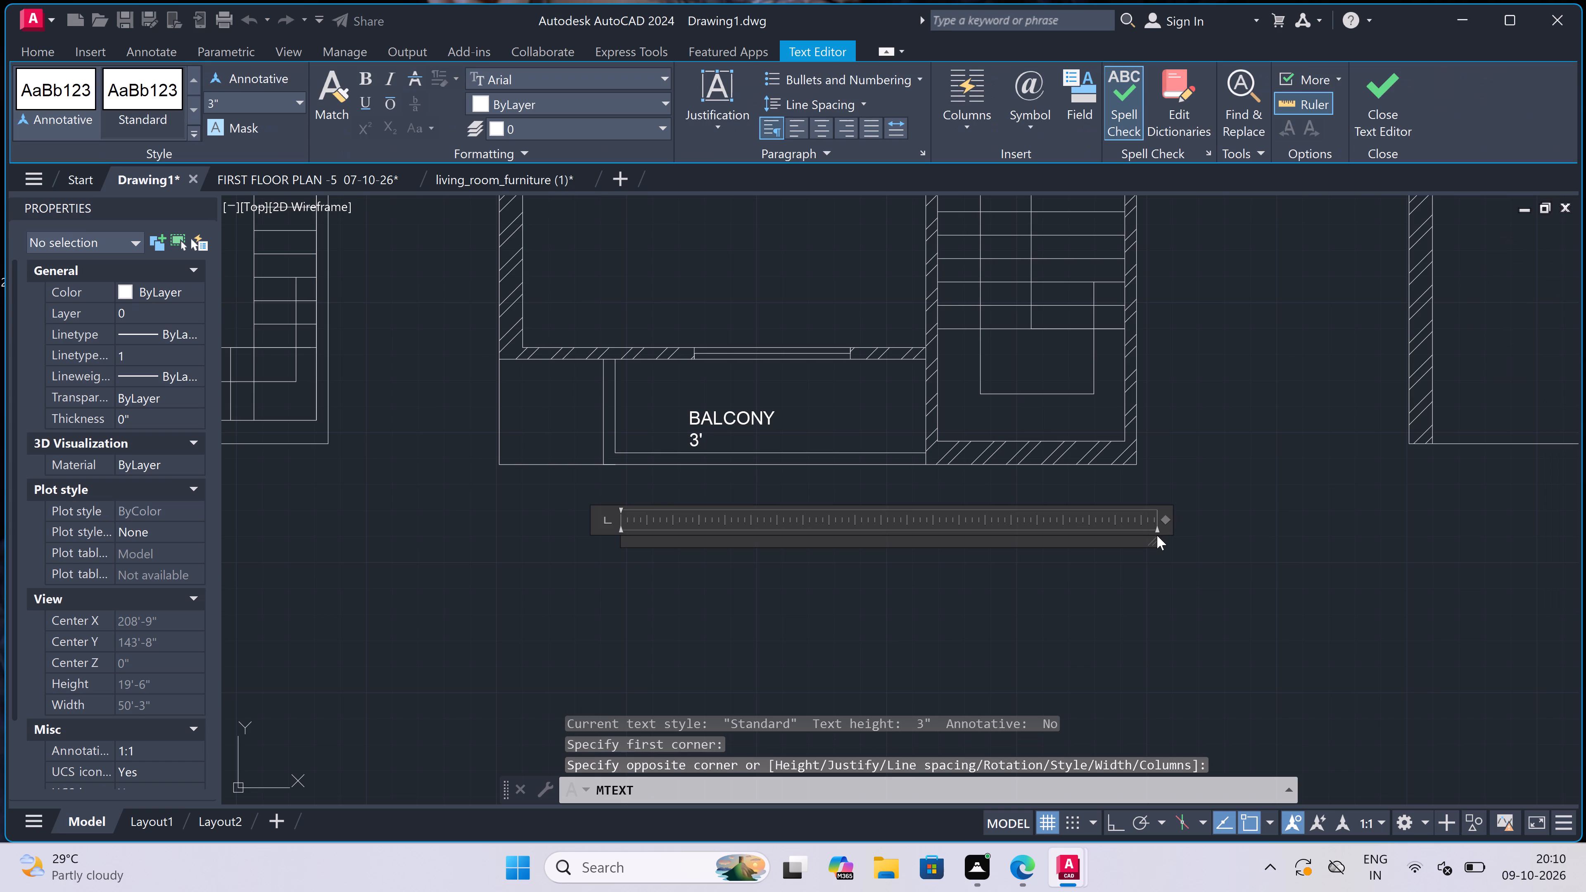
key(f)
text(IRST)
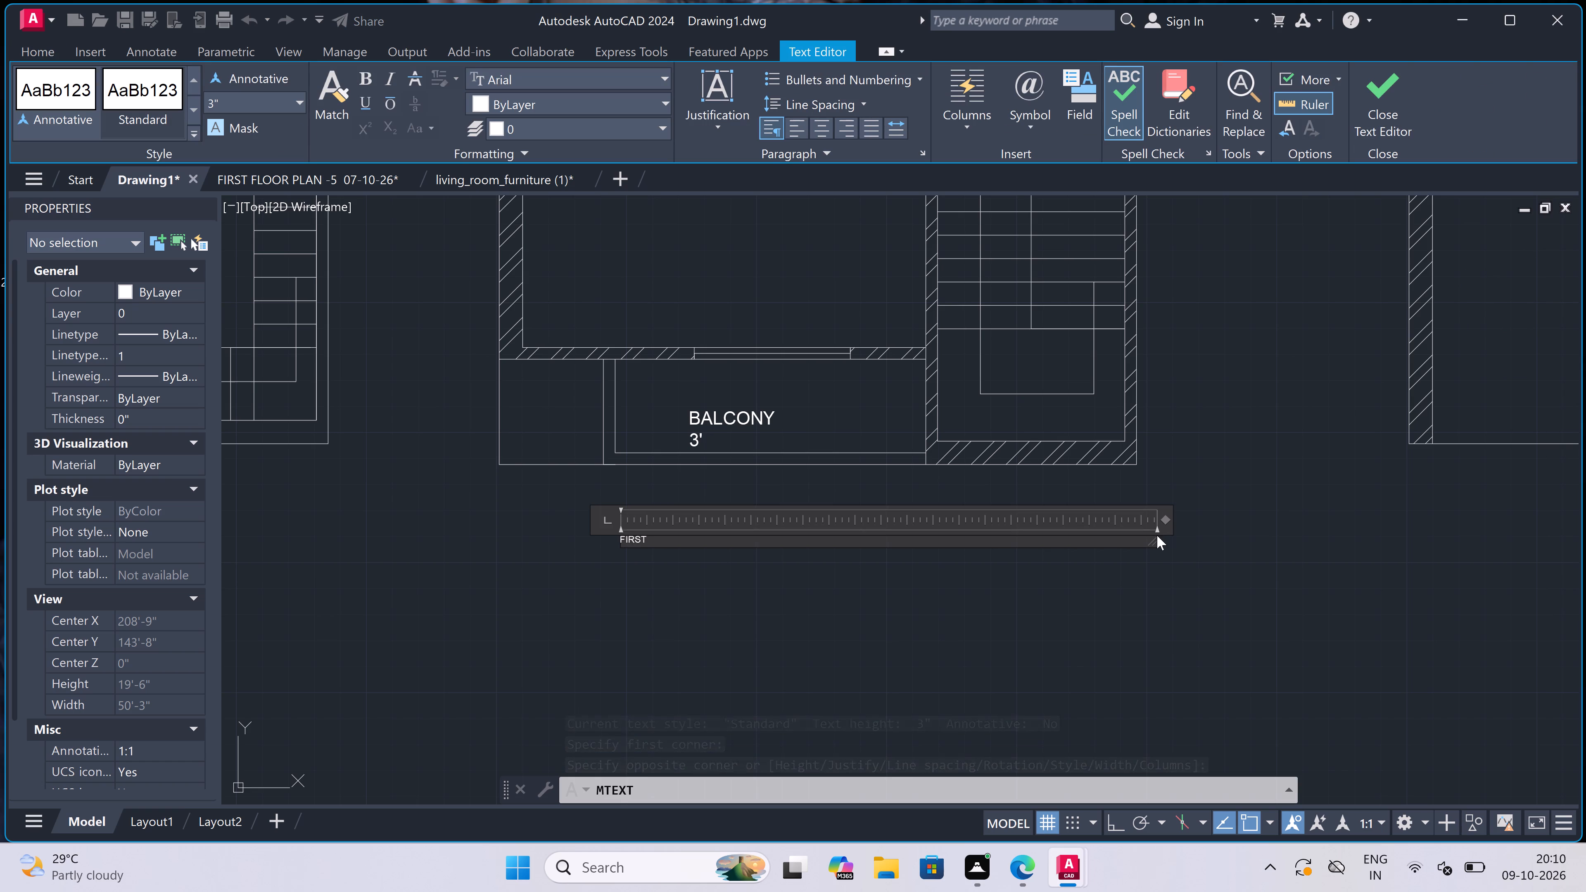
key(space)
key(f)
key(l)
key(o)
key(o)
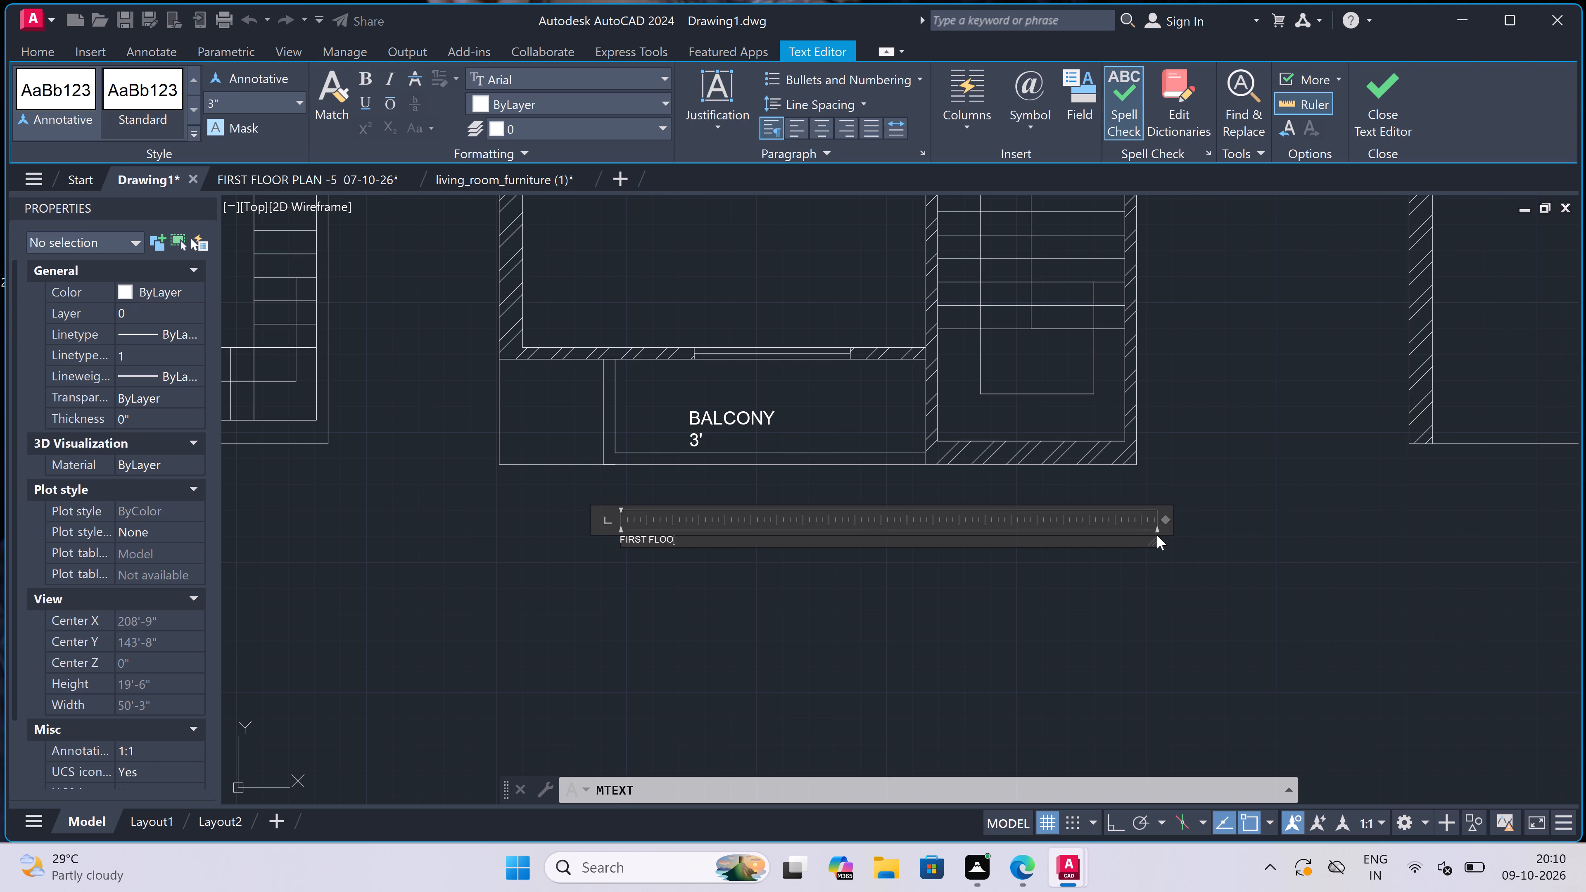
text(R)
key(space)
key(p)
key(l)
key(a)
text(N)
key(space)
click(496, 614)
Set the text height of both the FIRST FLOOR PLAN and GROUND FLOOR PLAN labels to 1'.
click(681, 541)
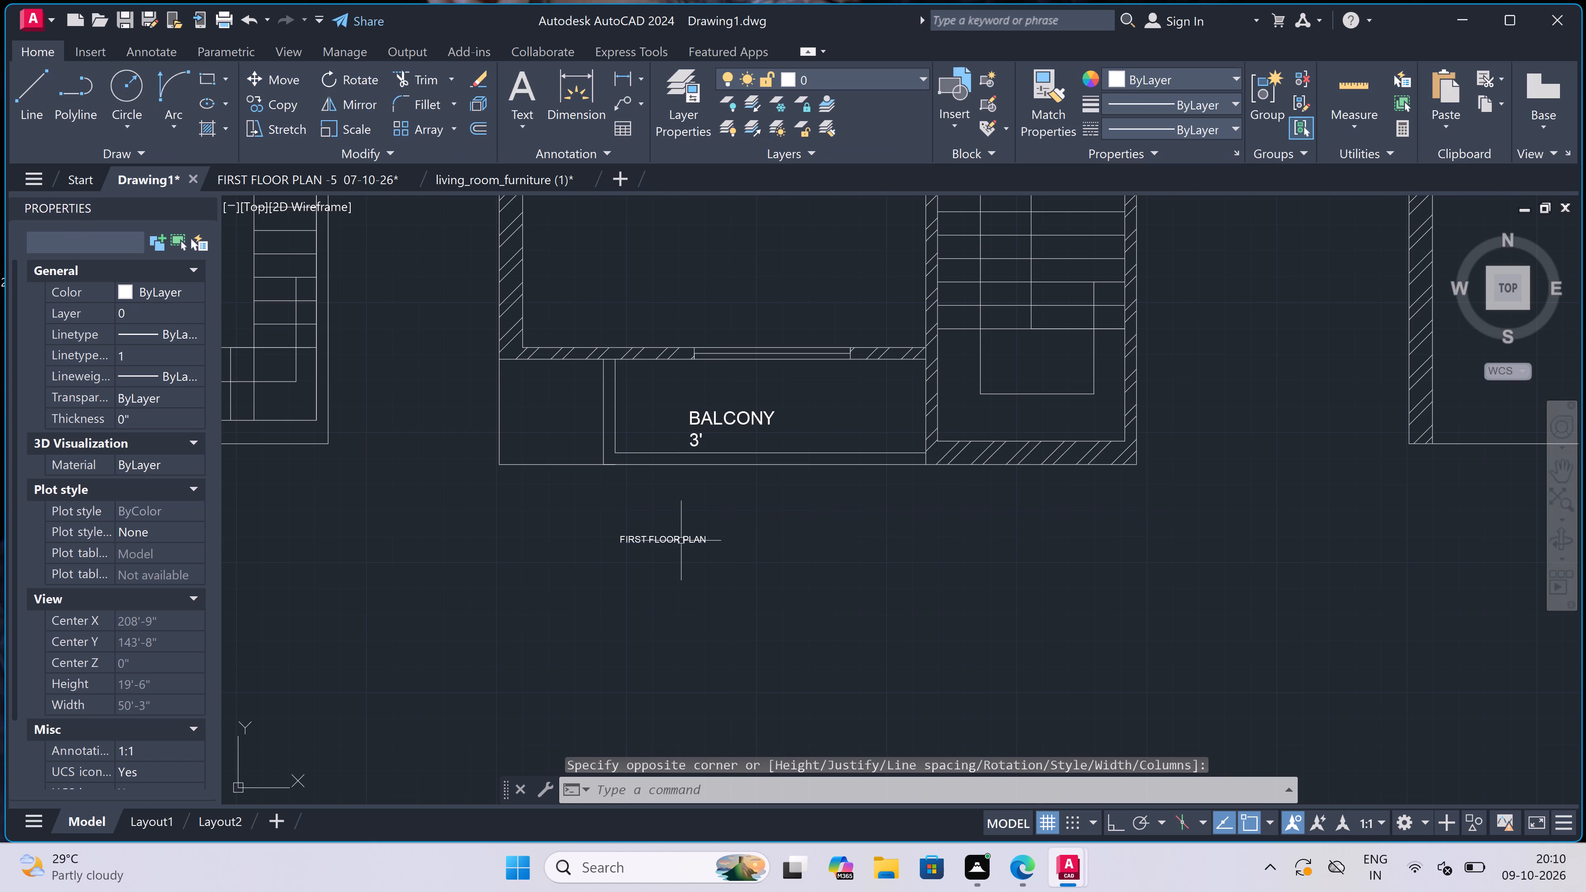
scroll(681, 541, down, 3)
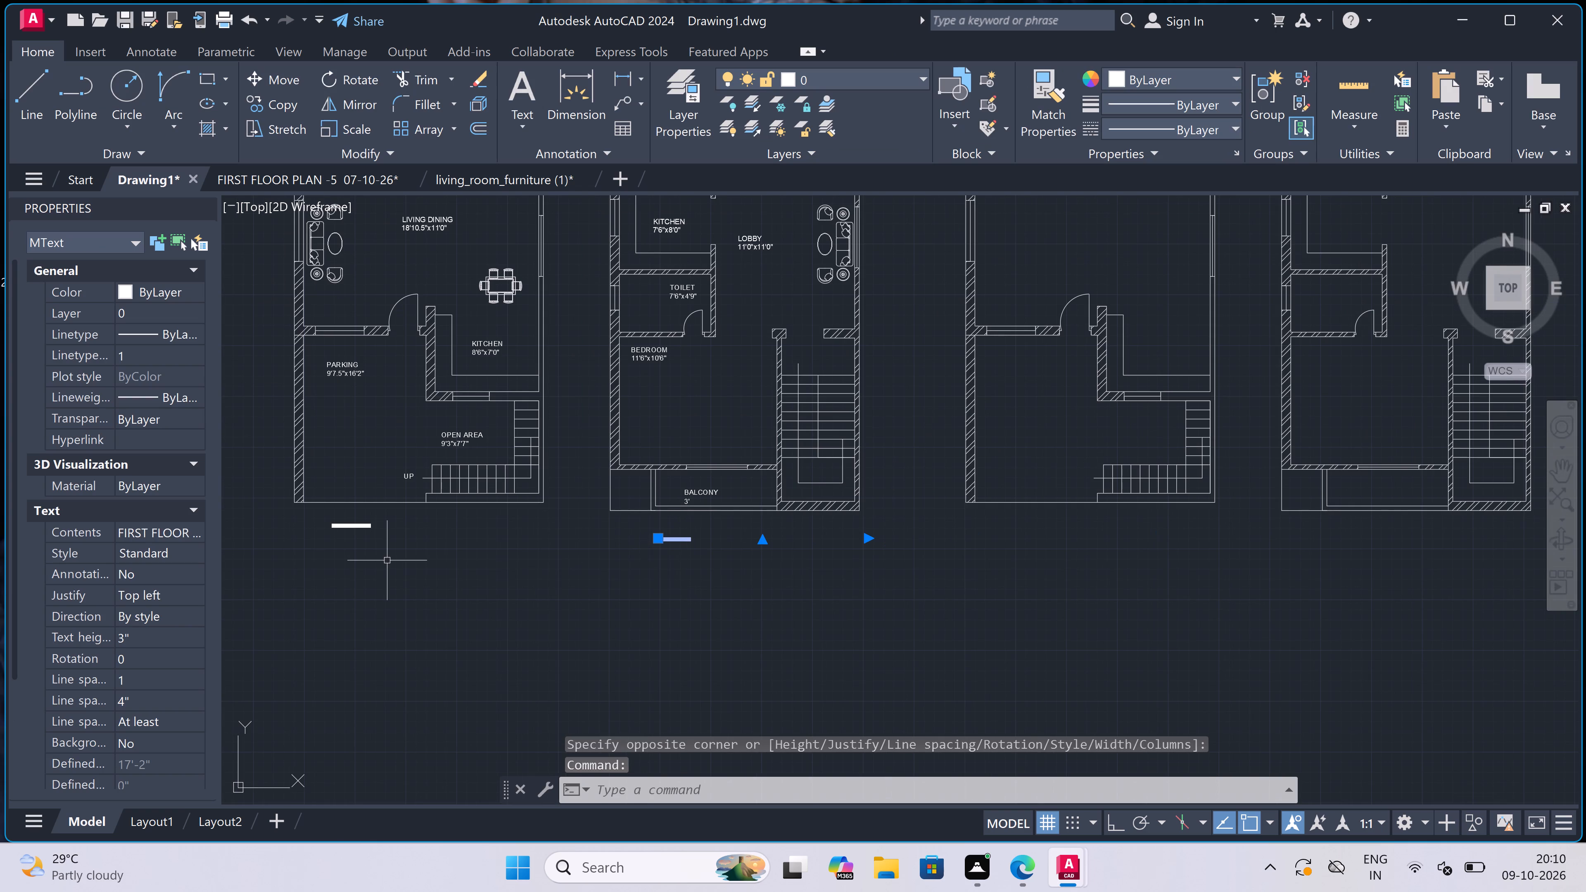
scroll(329, 556, up, 2)
click(357, 476)
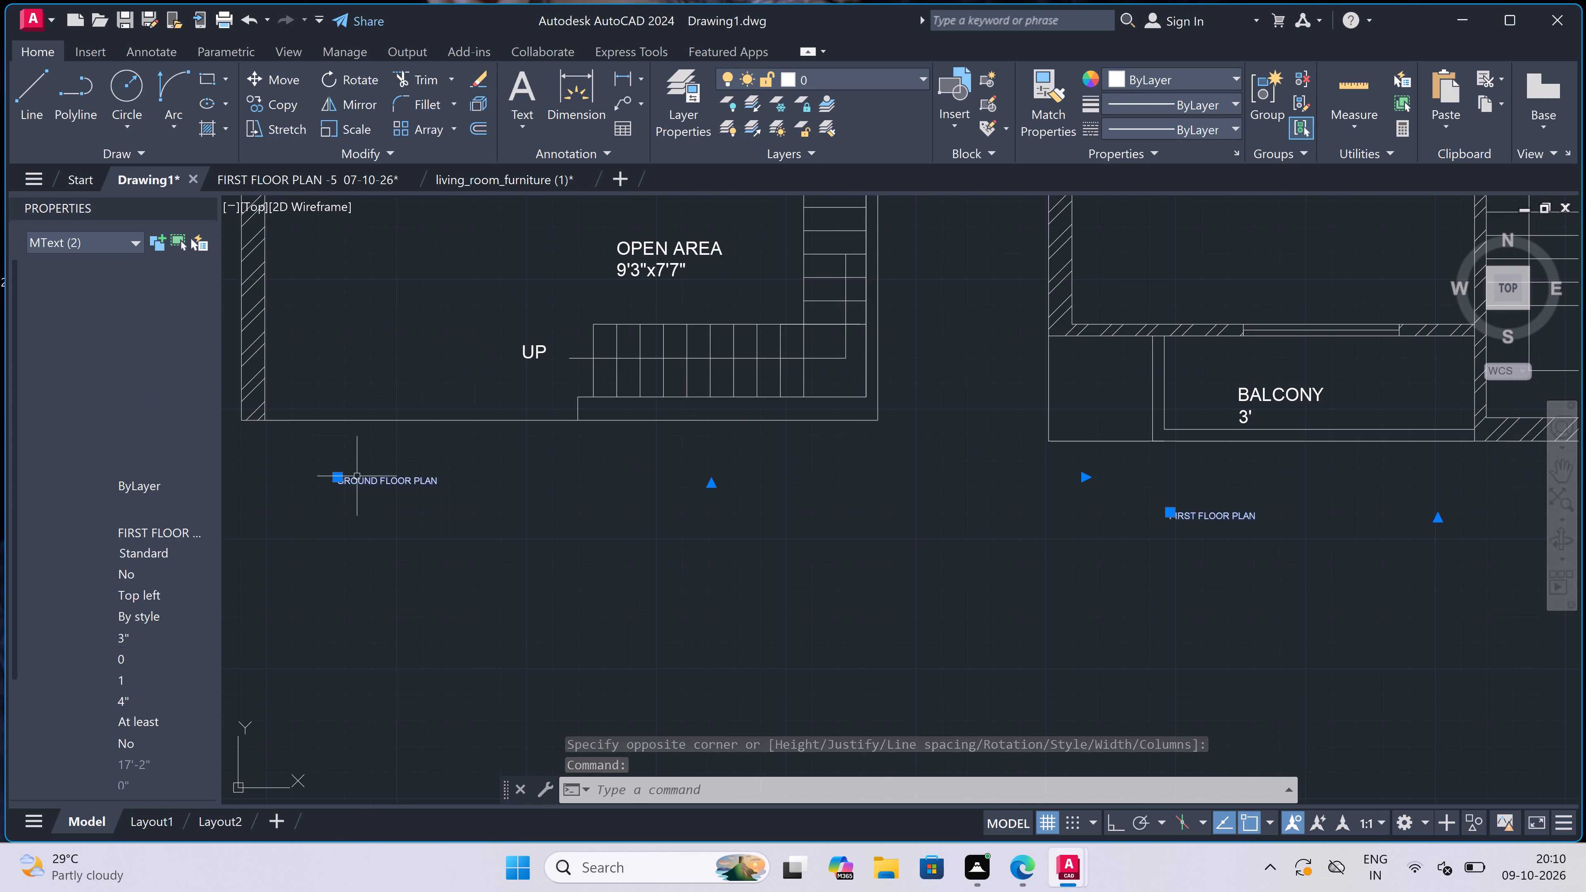
click(193, 632)
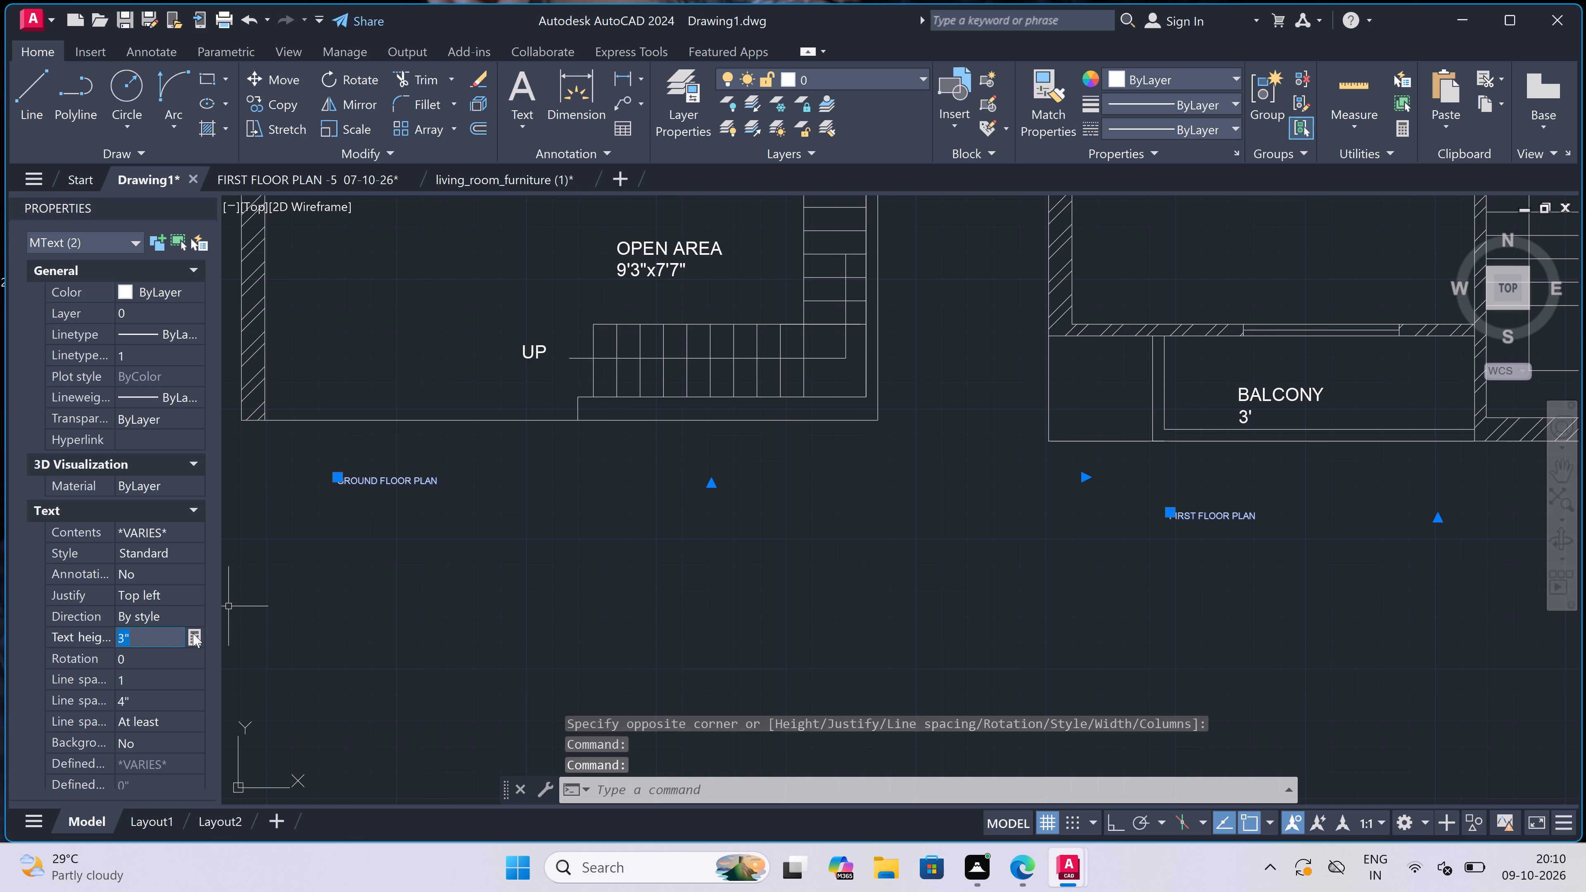
key(BackSpace)
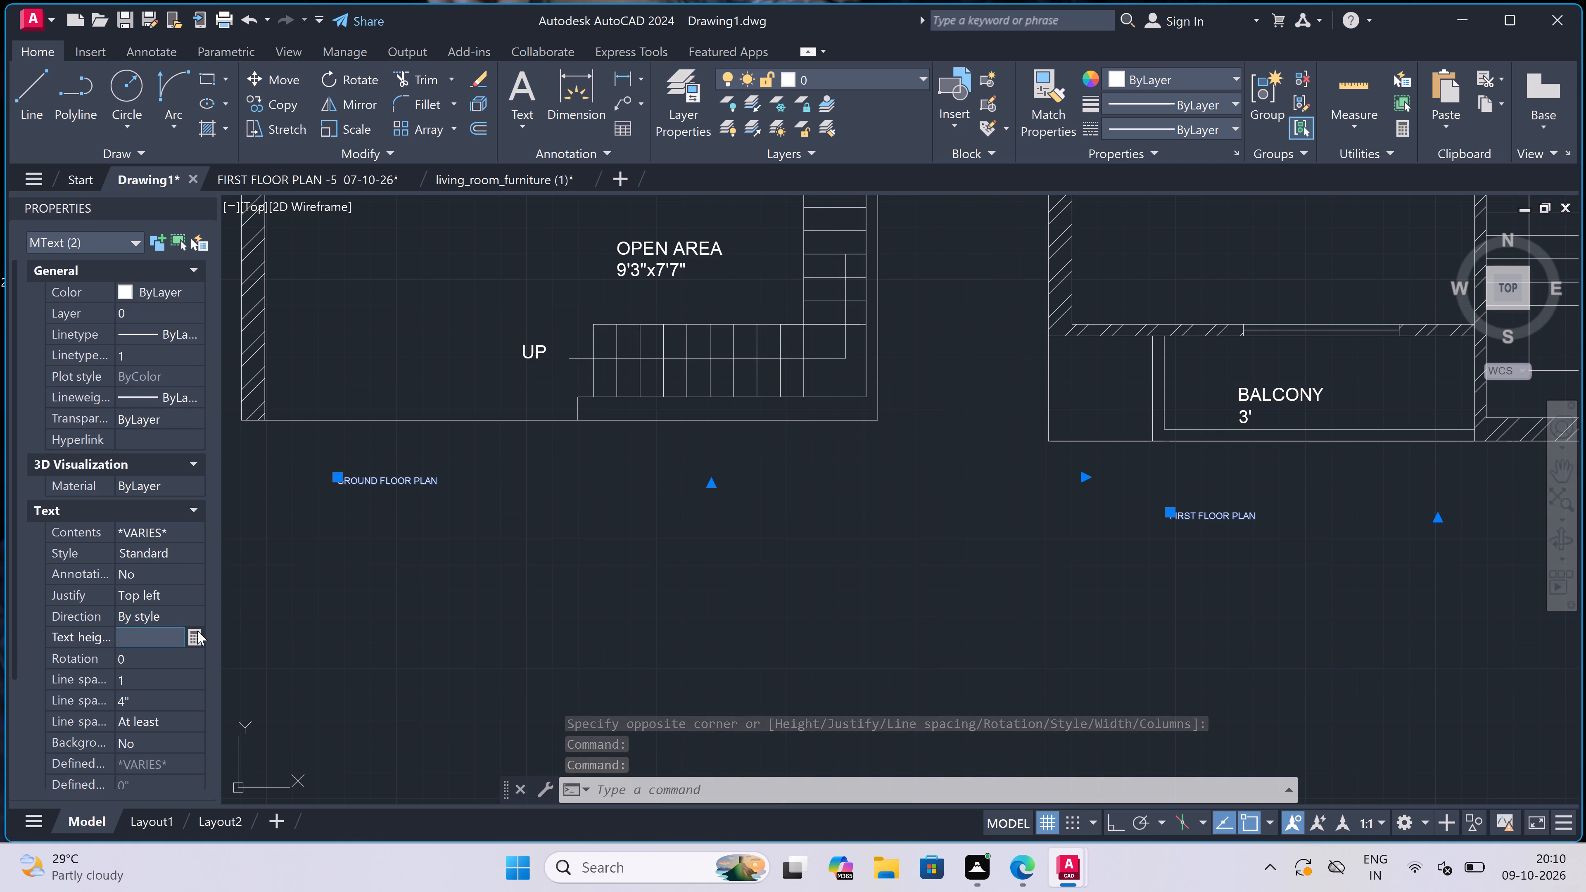
key(1)
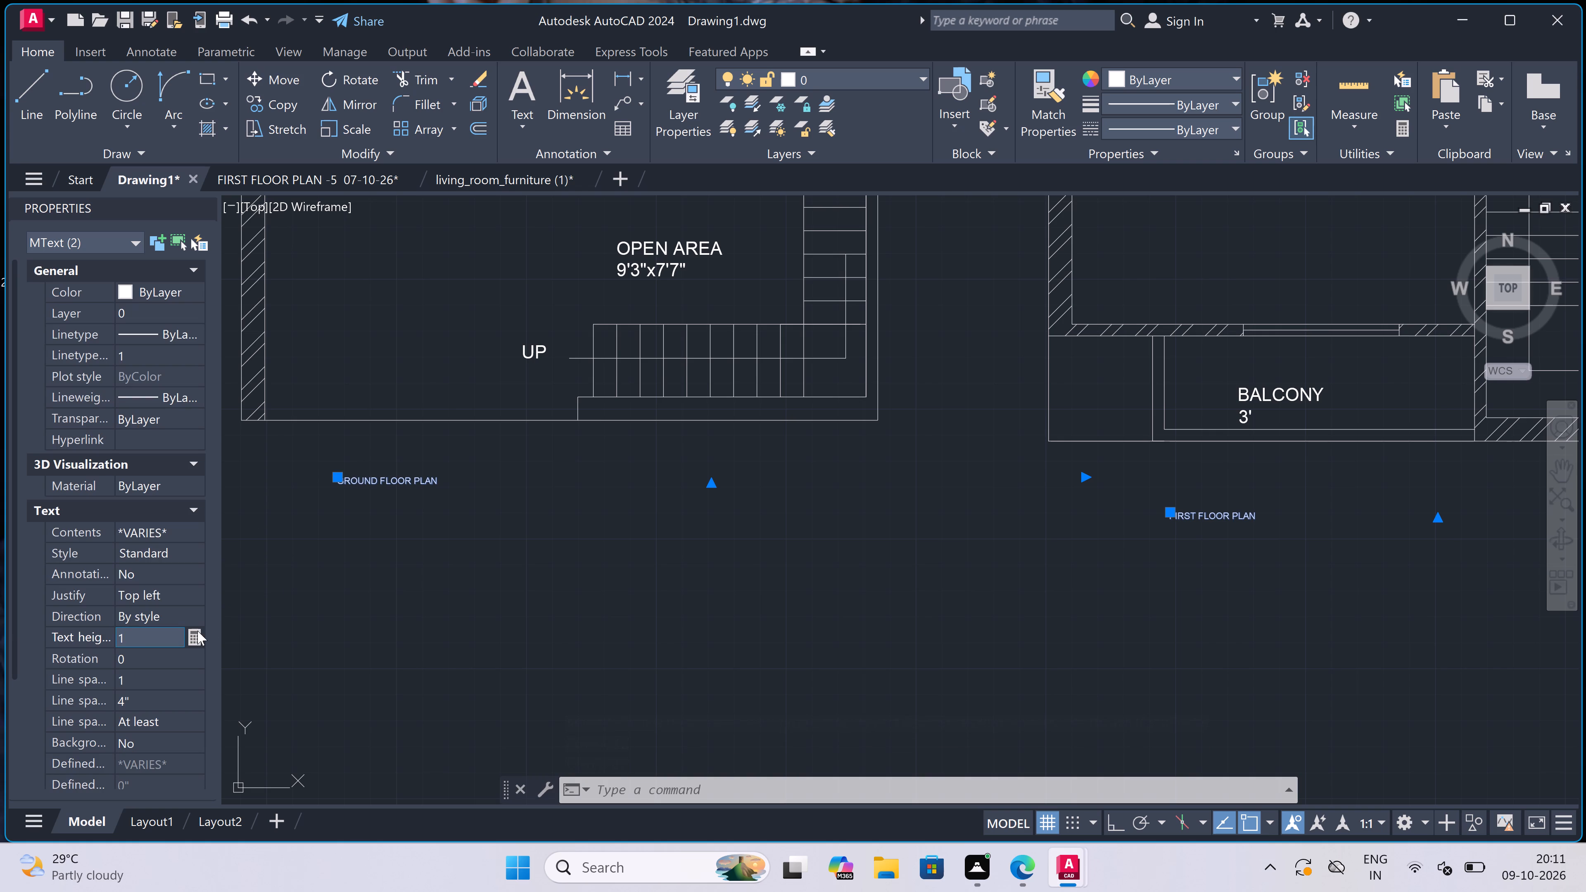
key(apostrophe)
click(498, 606)
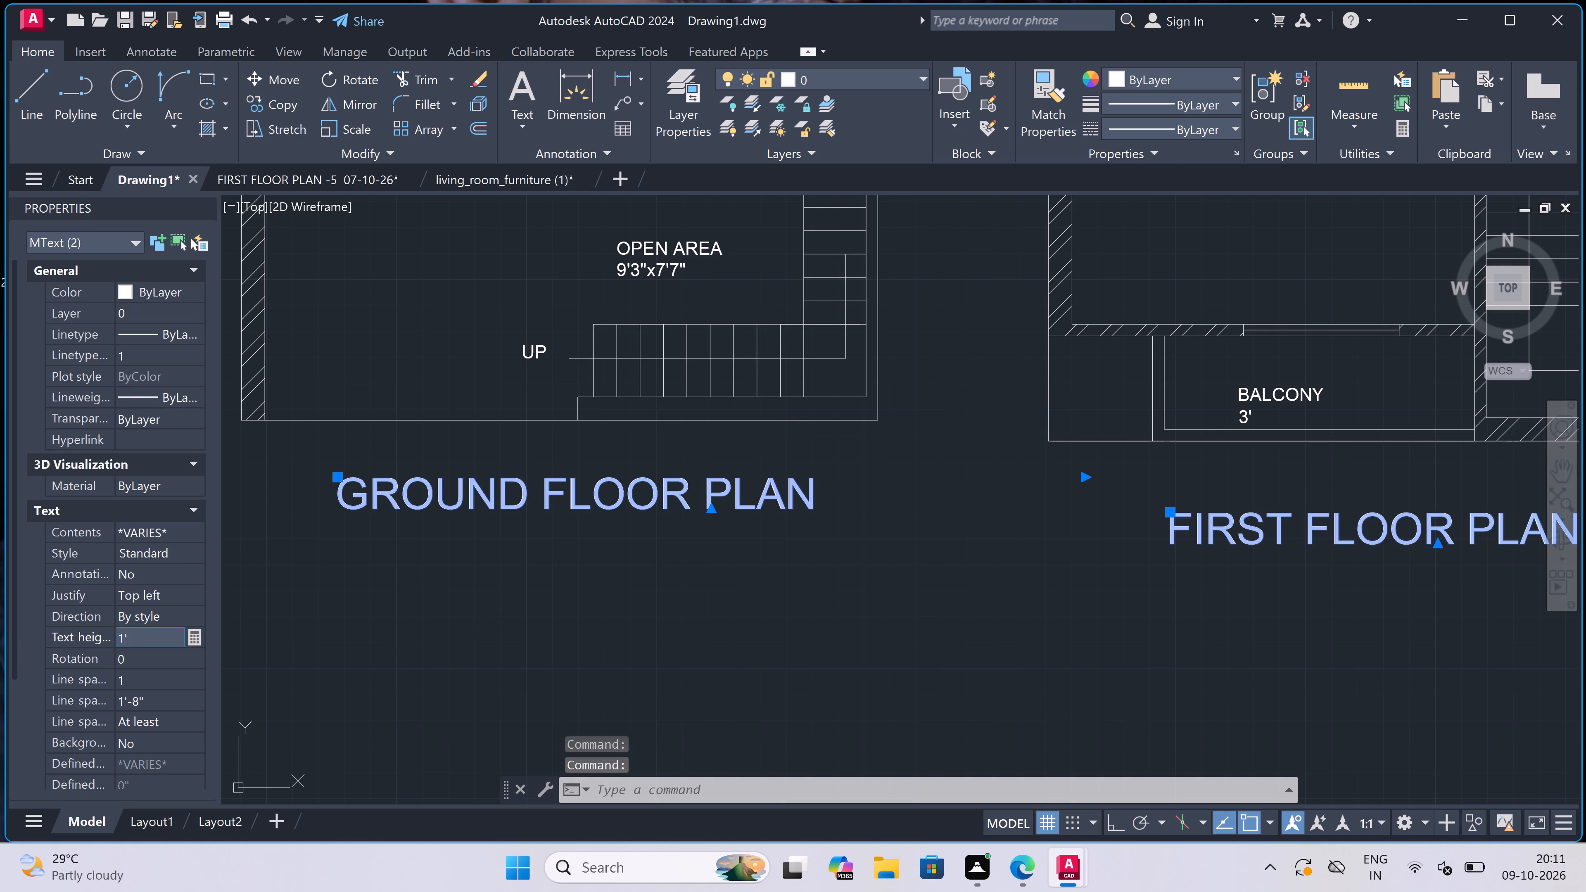
key(Escape)
key(Escape)
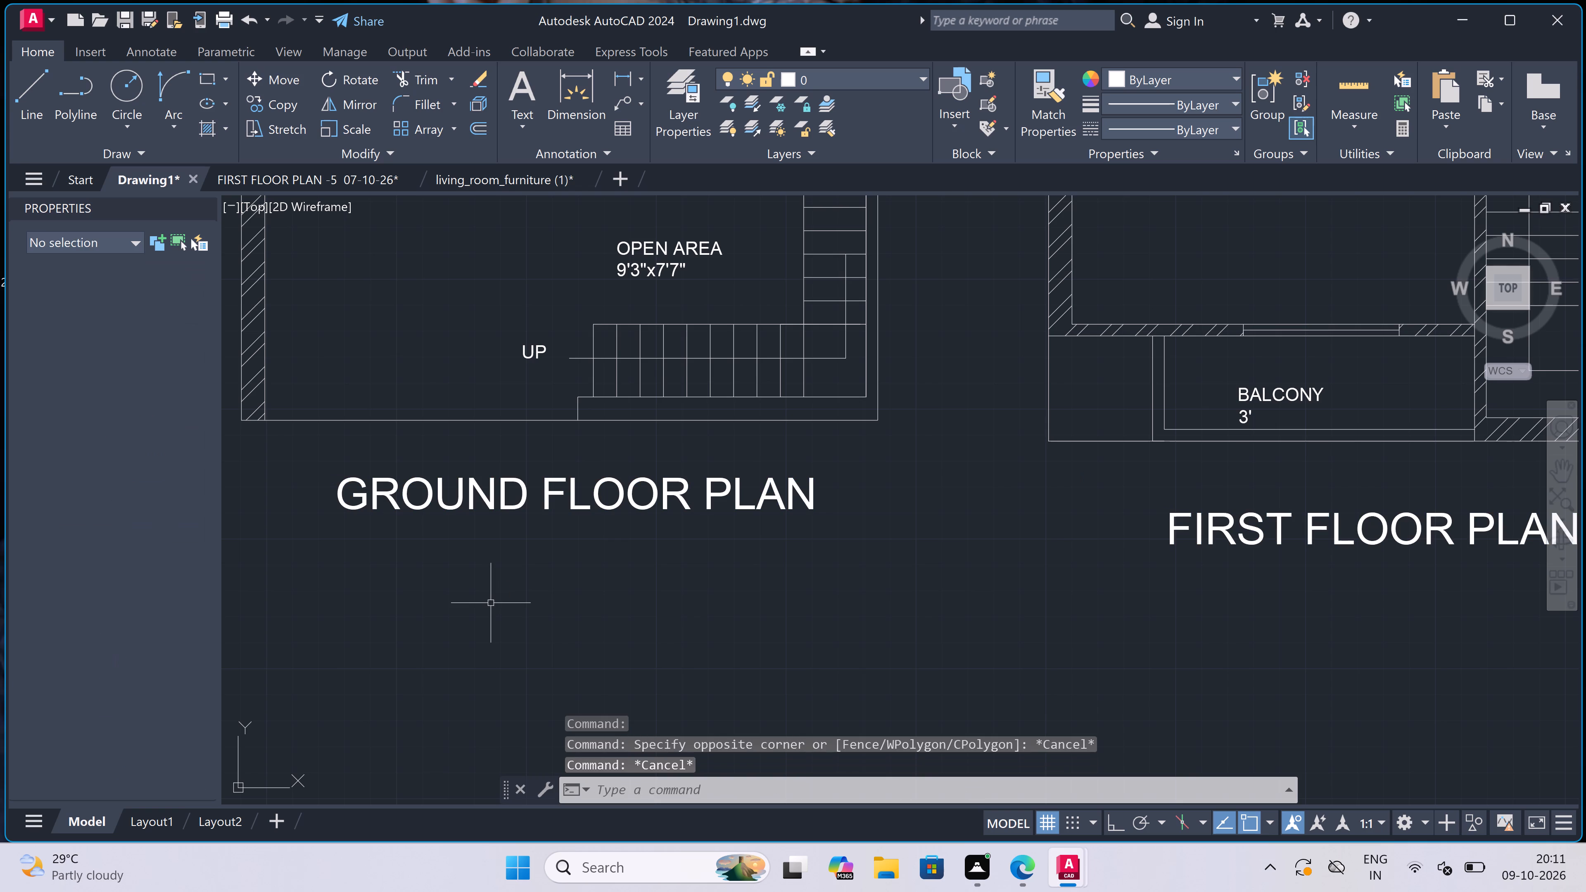
Move the GROUND FLOOR PLAN label slightly straight down, level with the FIRST FLOOR PLAN label.
scroll(493, 605, down, 2)
scroll(489, 601, up, 1)
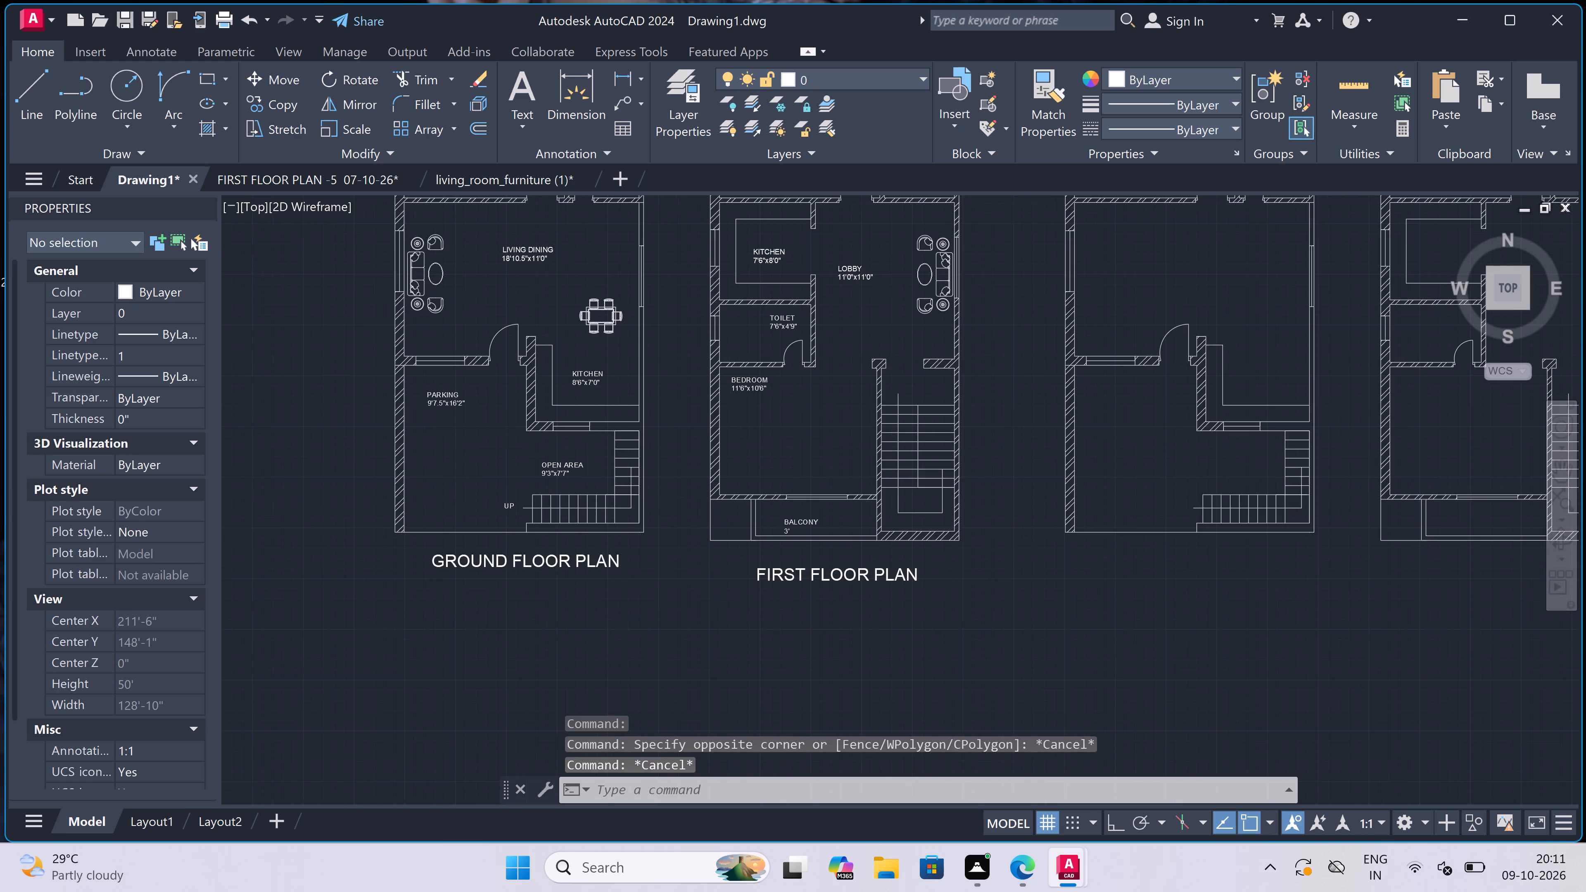
scroll(470, 578, up, 1)
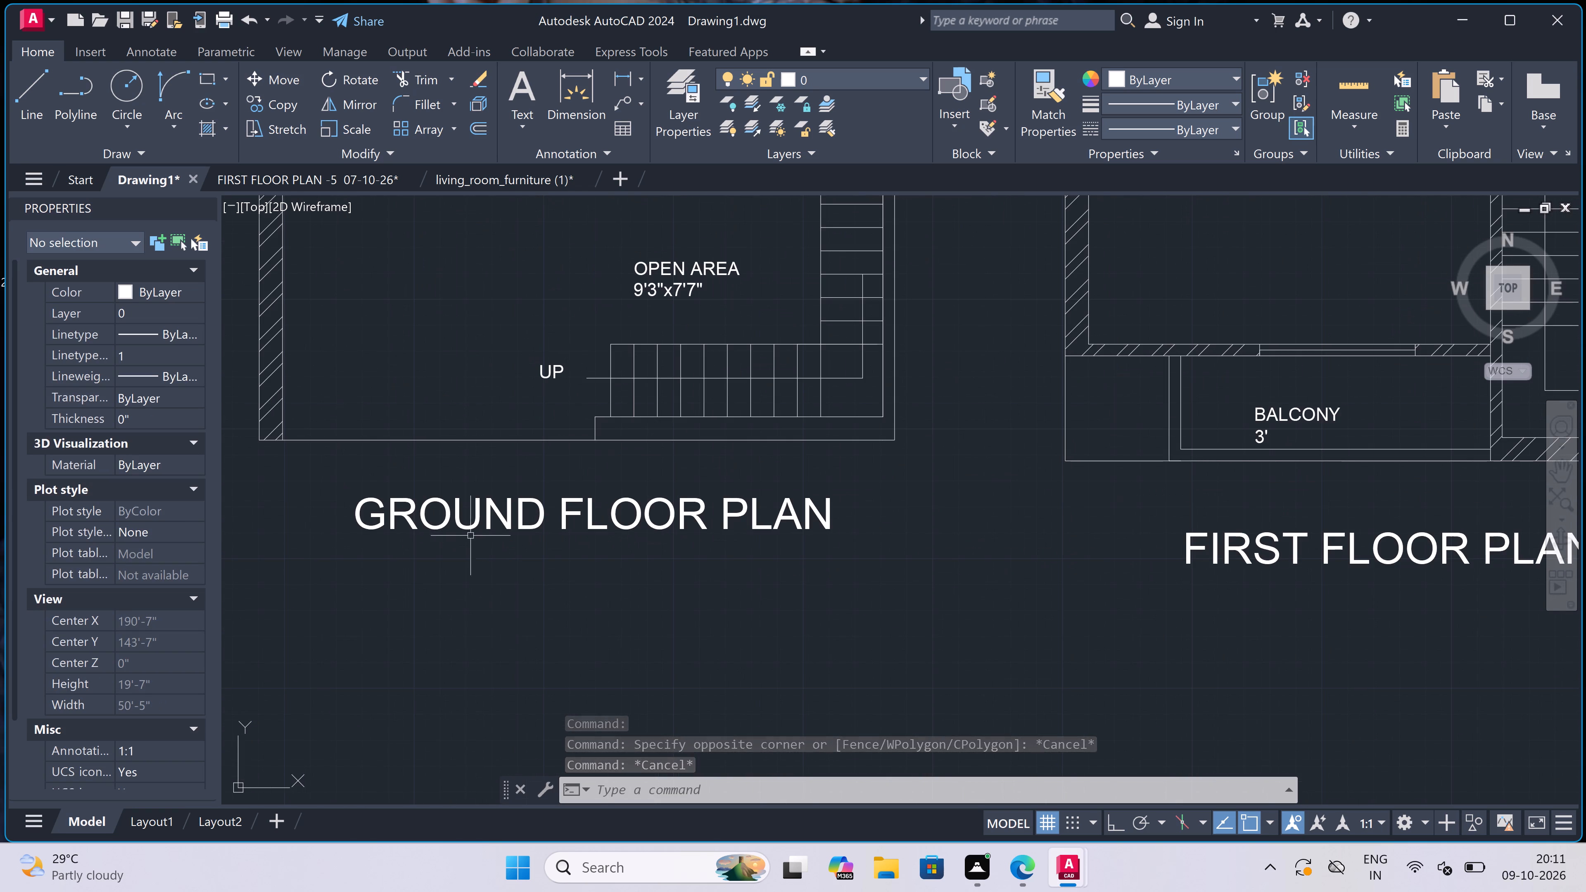
click(474, 528)
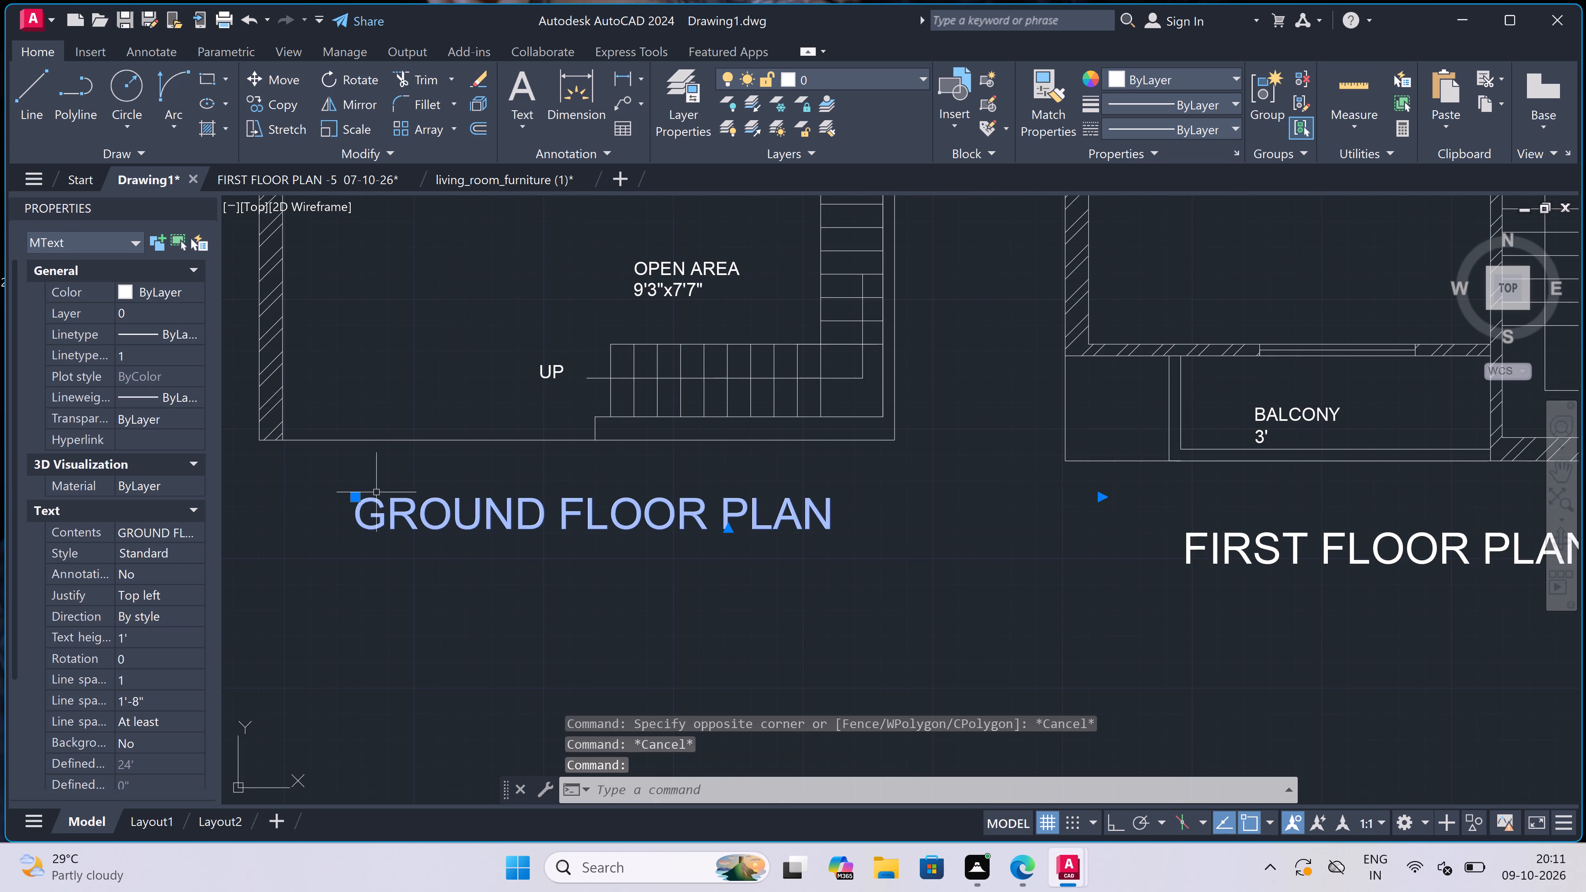
click(357, 497)
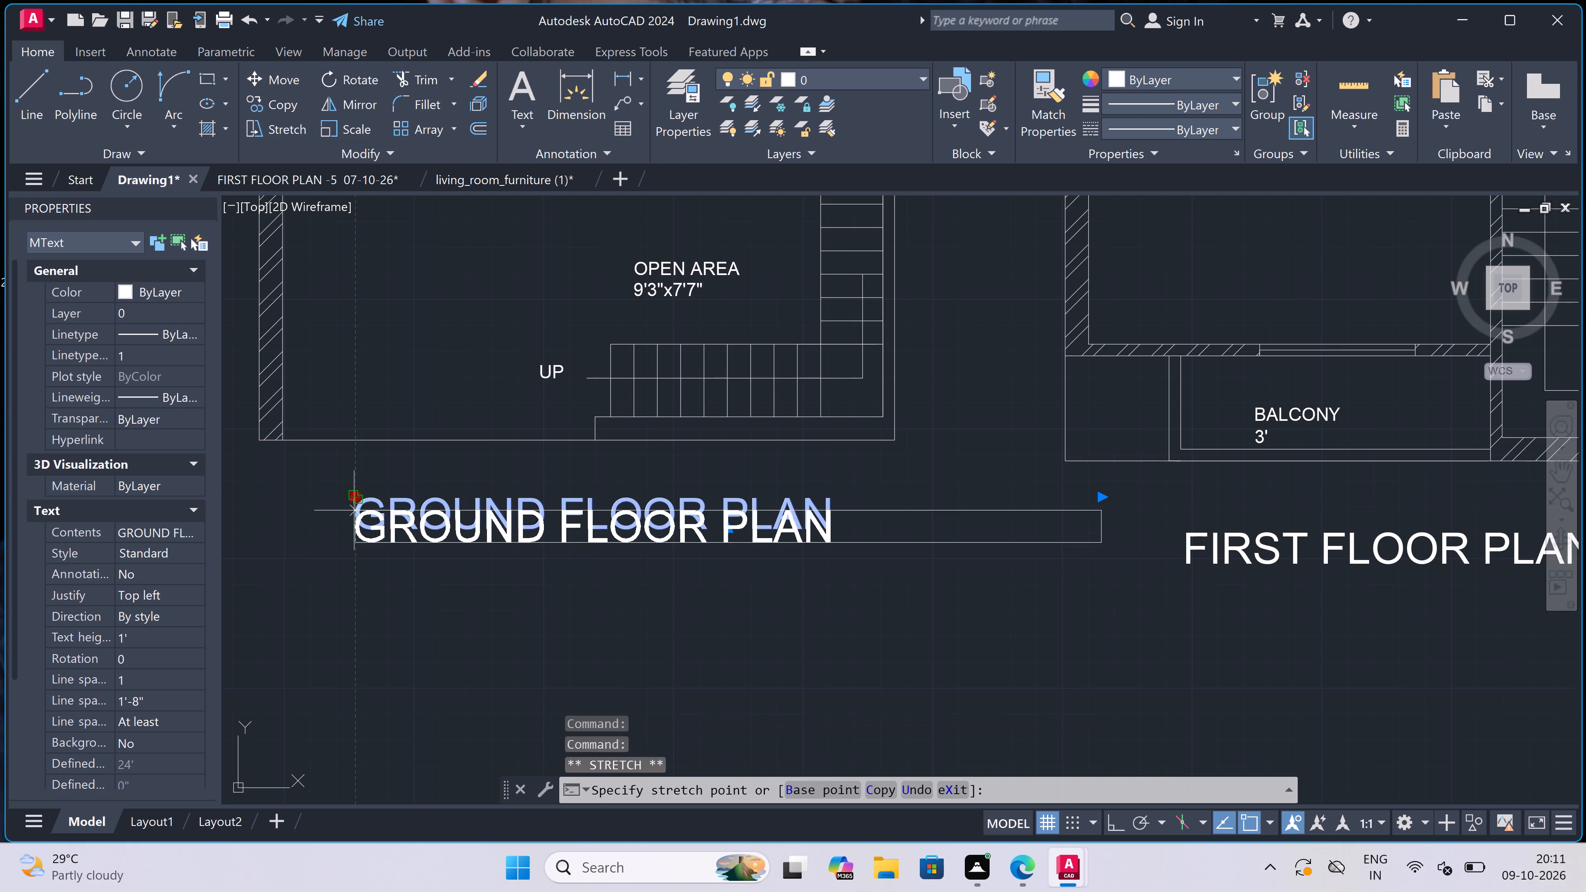
scroll(351, 534, up, 3)
click(351, 534)
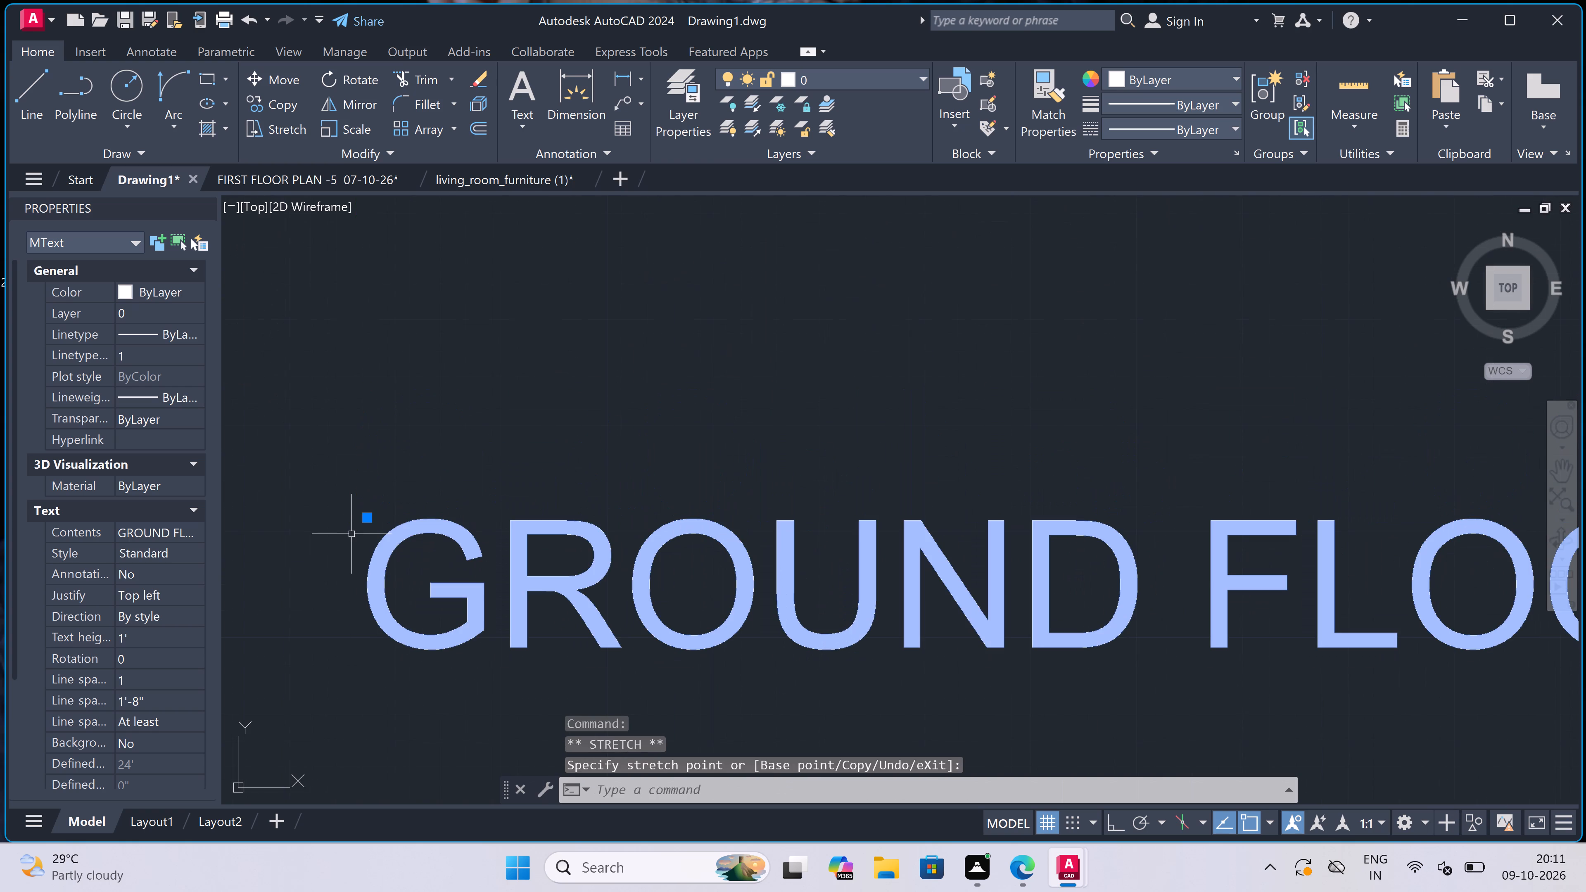
key(Escape)
key(Escape)
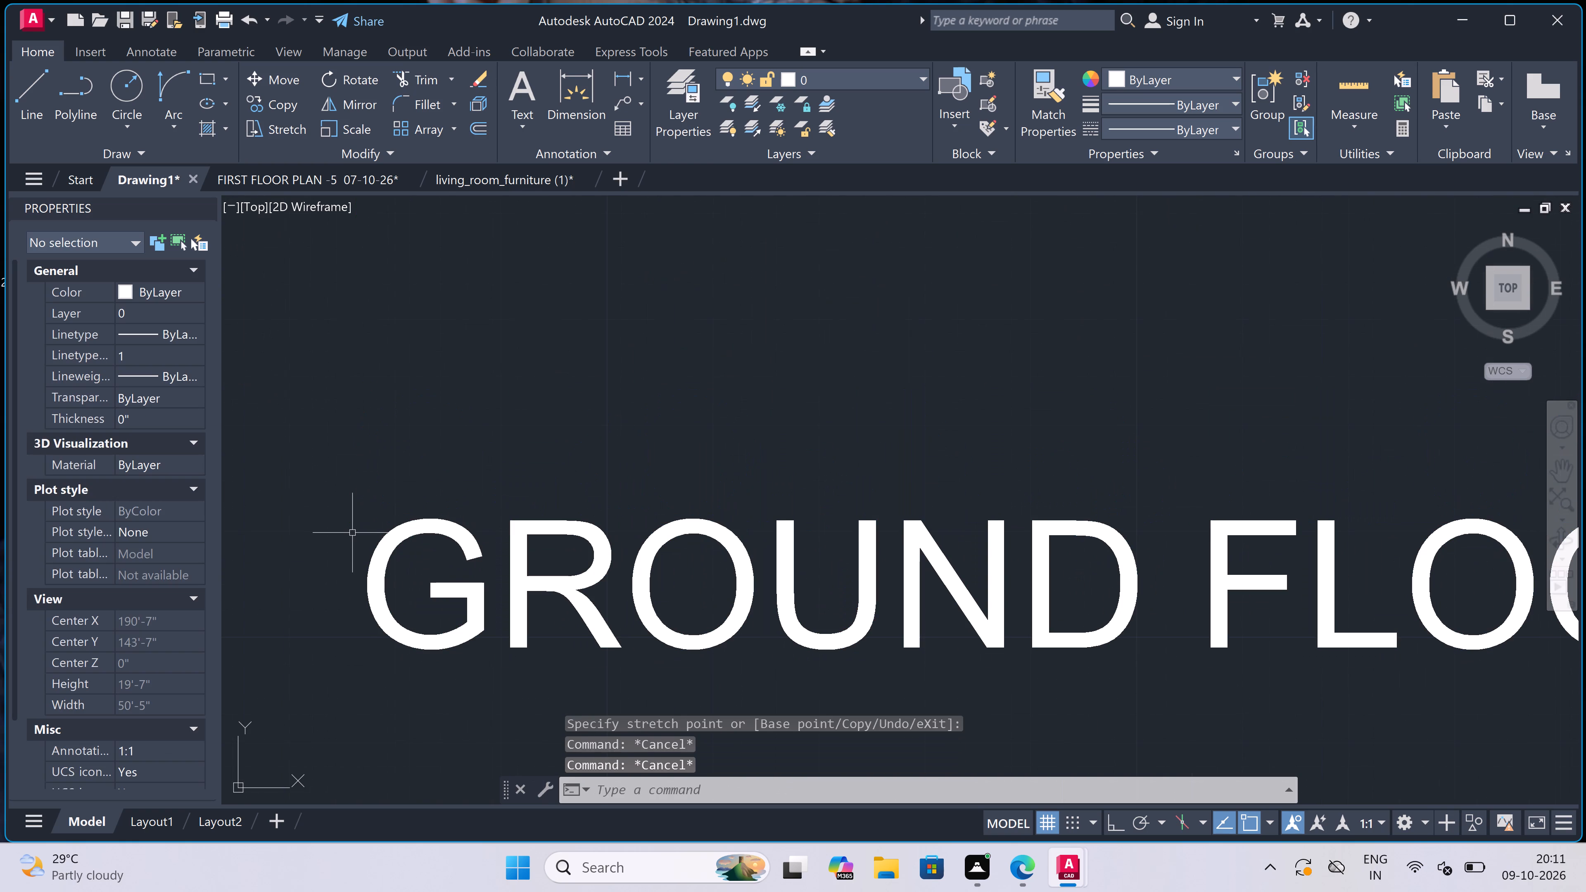
Draw a rectangular border enclosing the elevation, the section and all four floor plans, with a margin on every side.
scroll(484, 494, down, 7)
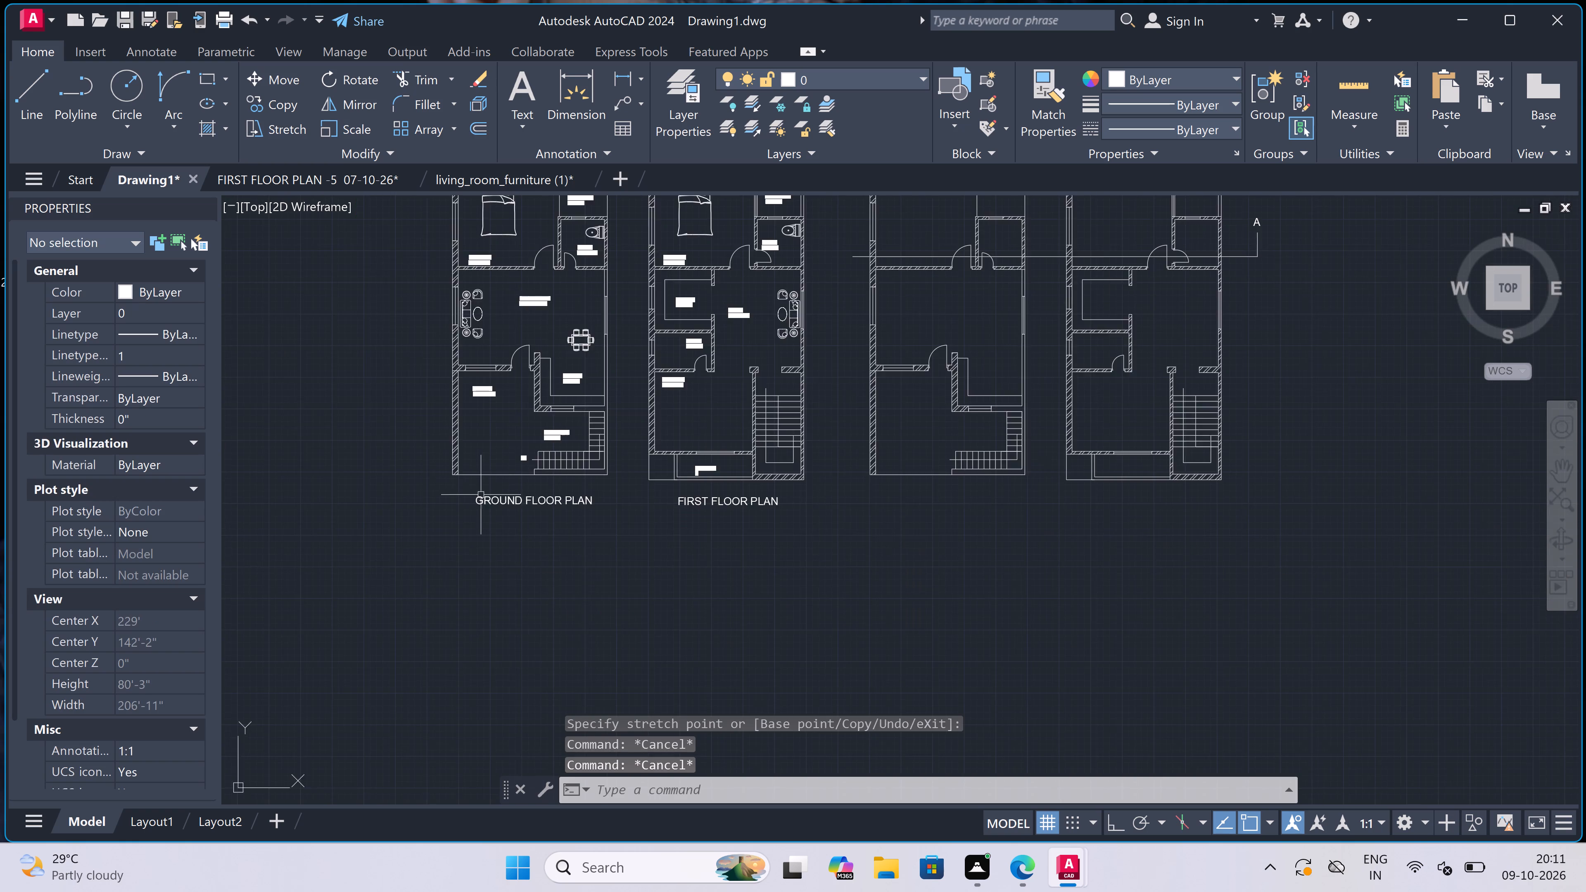
scroll(481, 495, down, 3)
scroll(454, 539, up, 1)
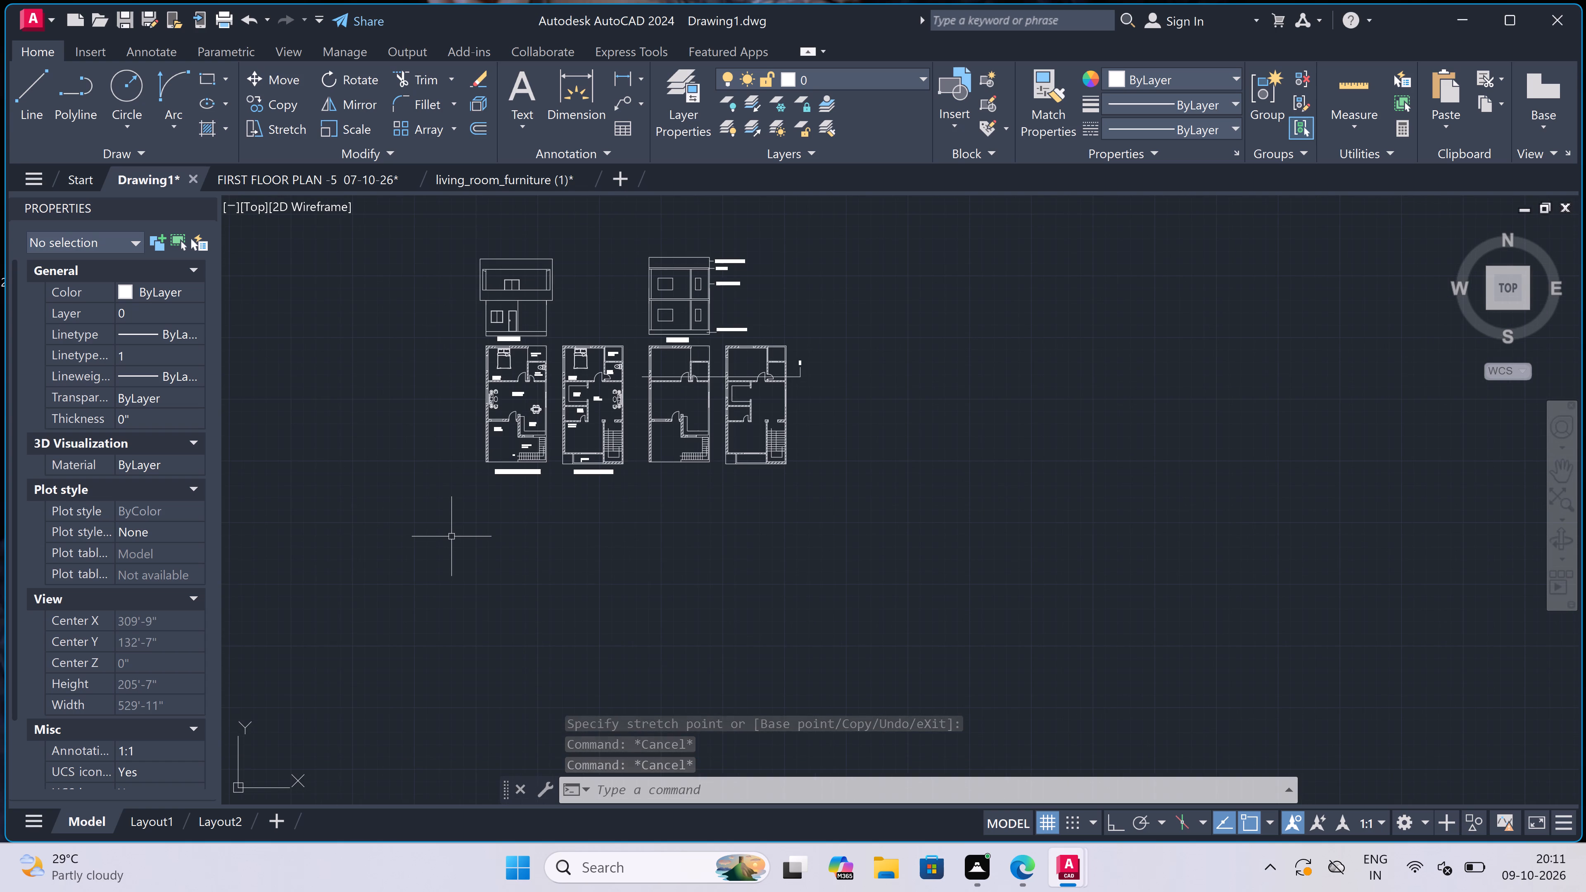
text(REC)
key(space)
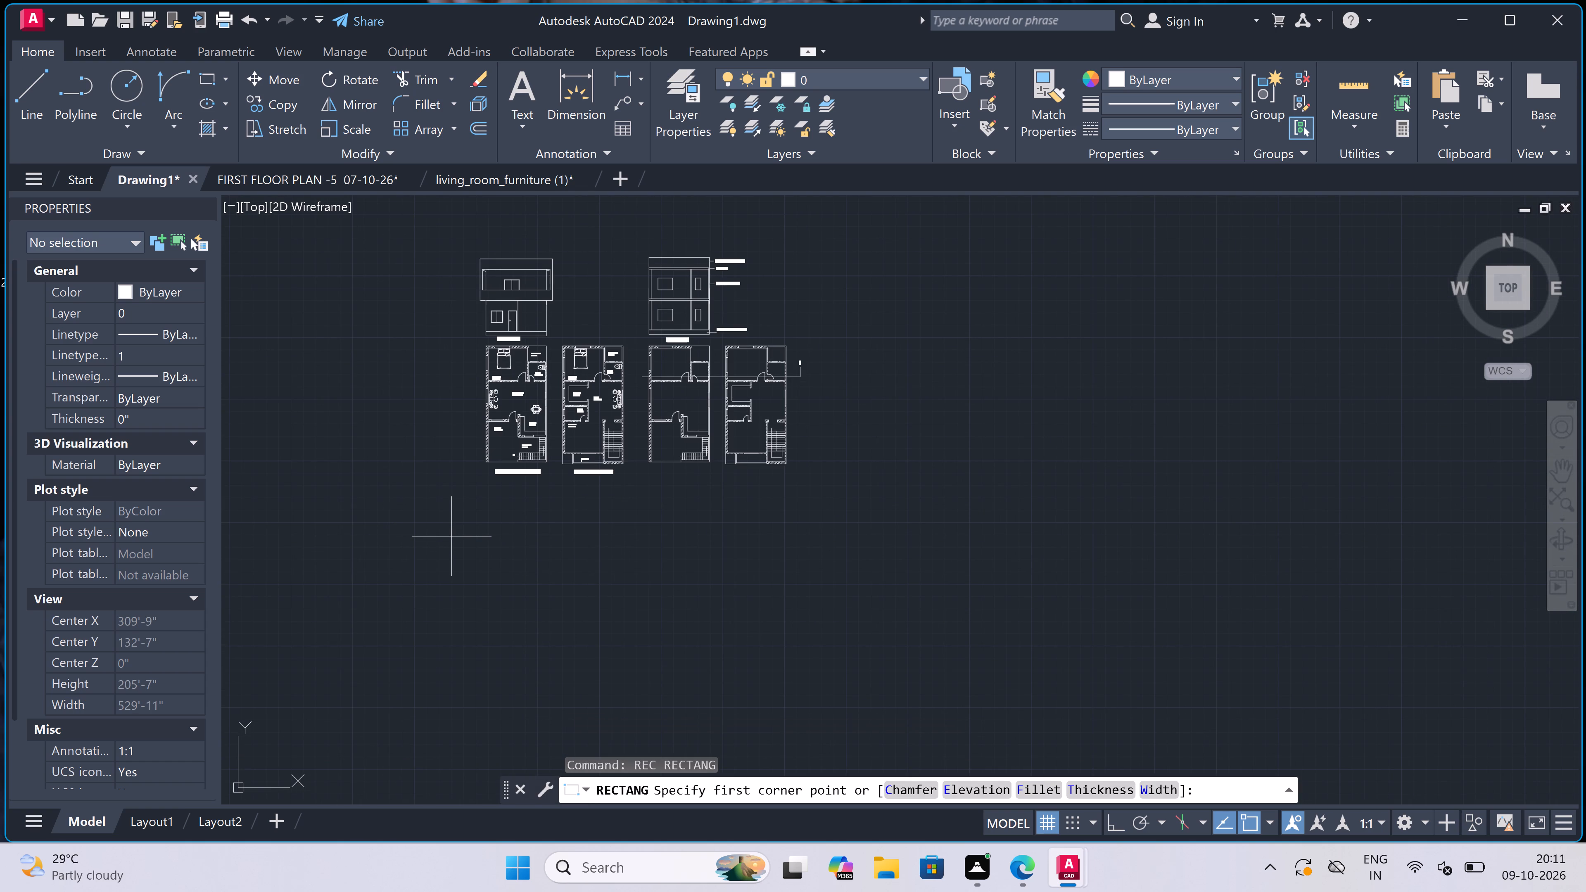
scroll(449, 536, down, 1)
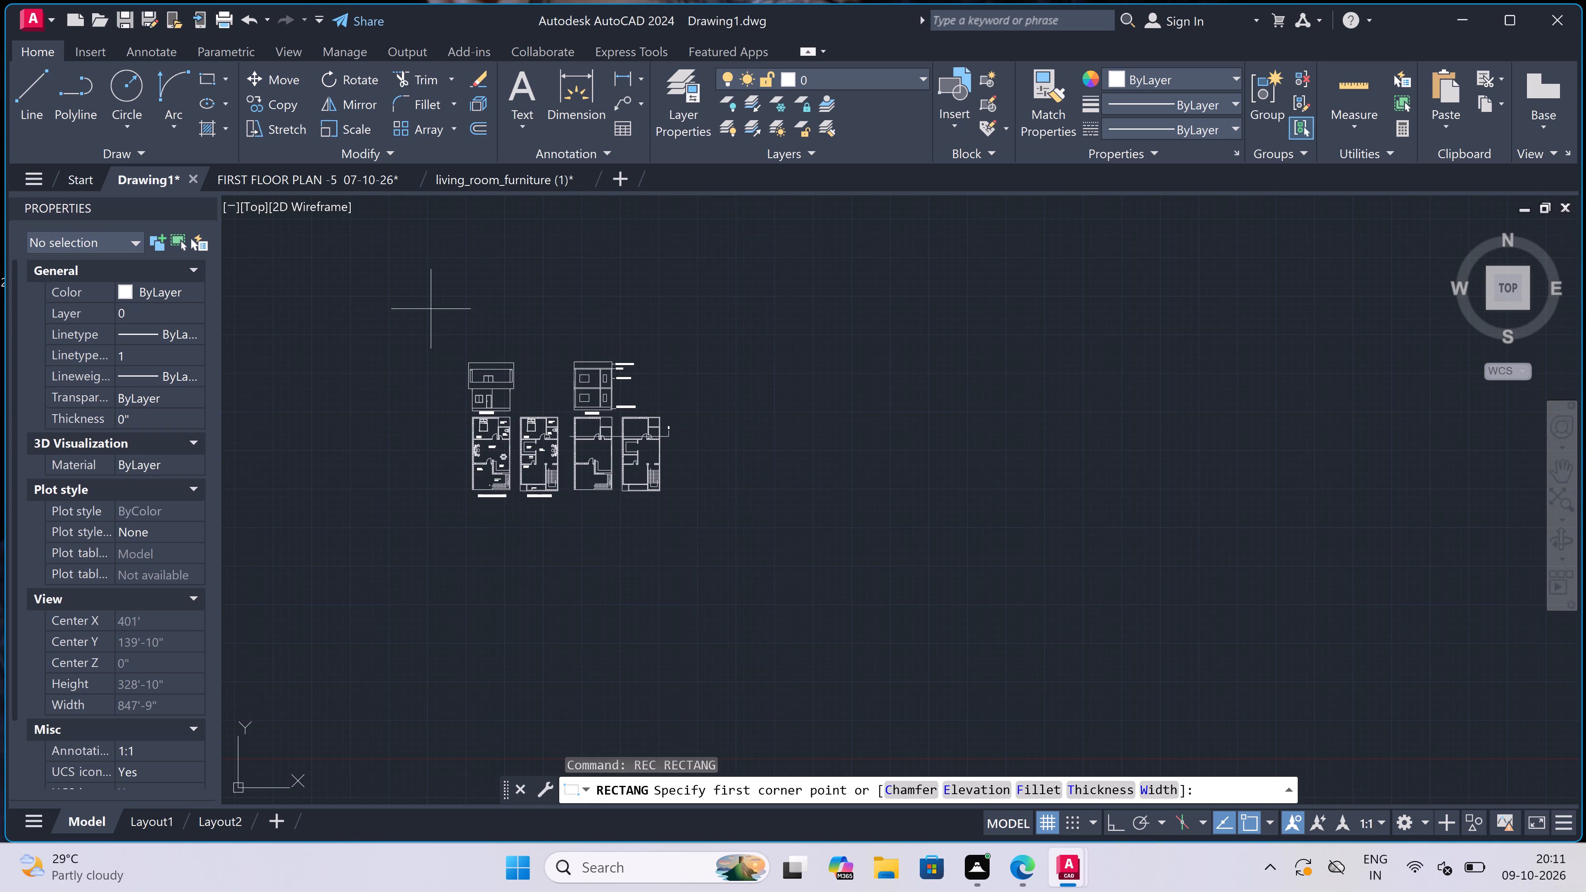
click(443, 334)
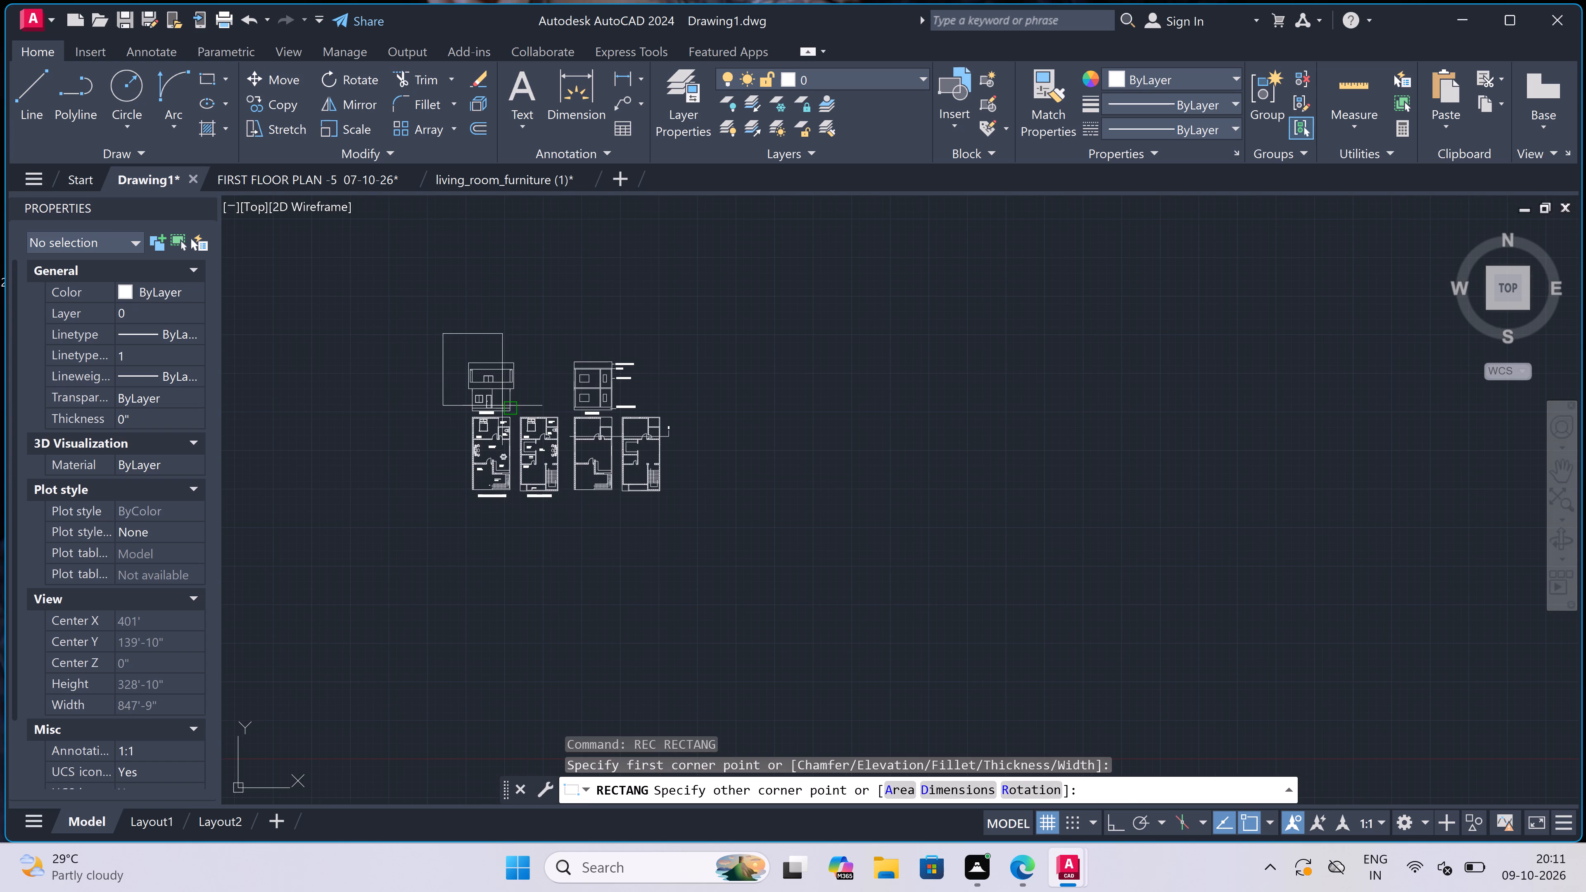
click(689, 519)
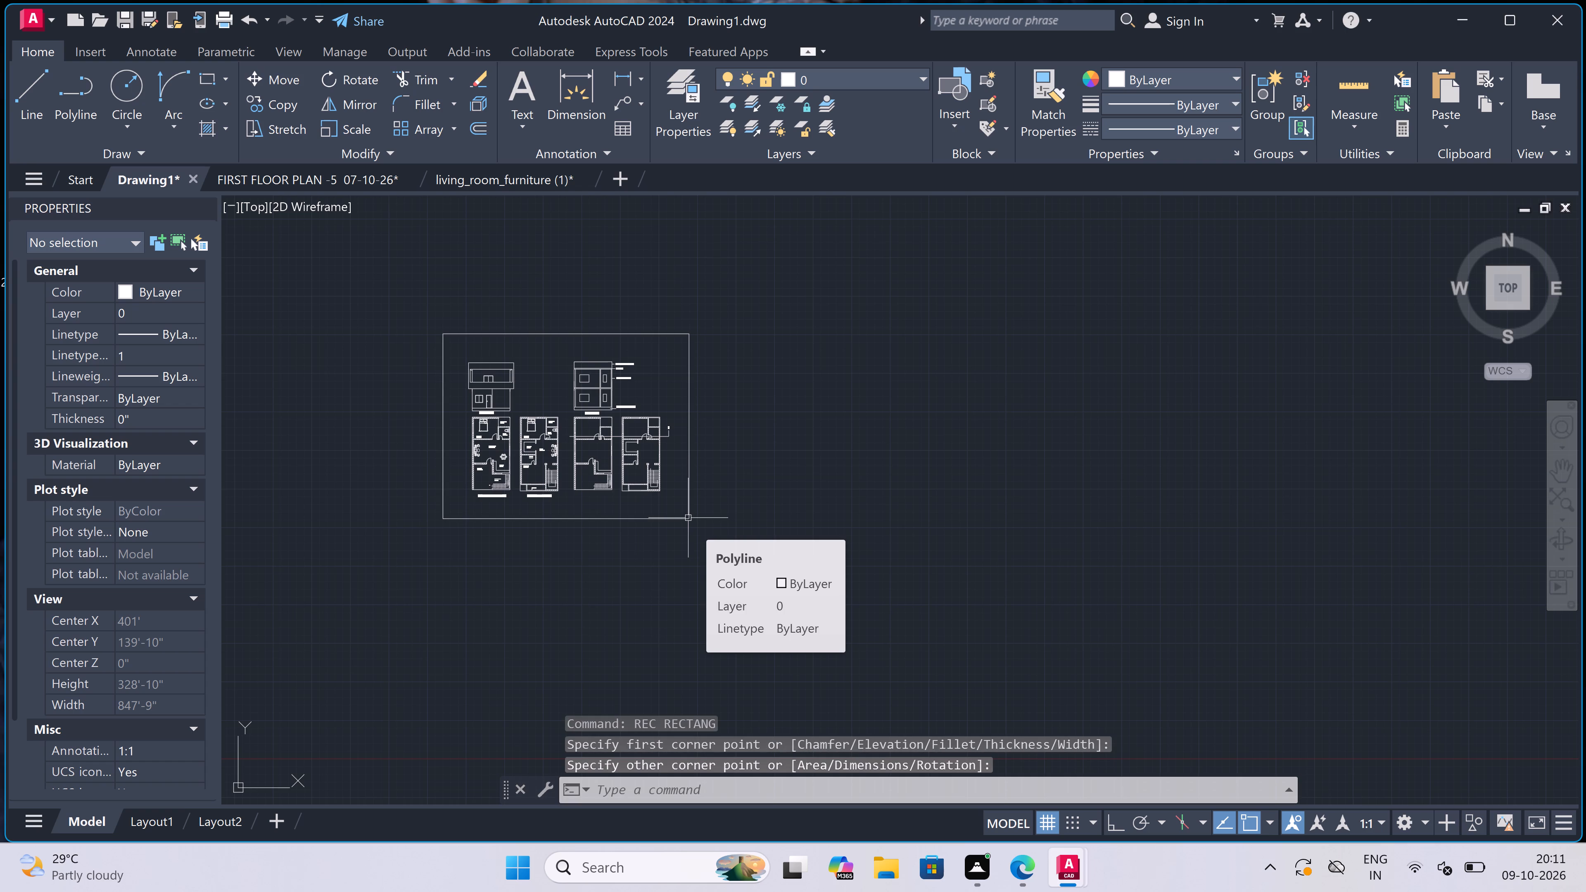
Draw a short, steeply slanted glass-reflection line in the right-hand pane of the elevation's first-floor balcony opening.
scroll(690, 517, down, 2)
scroll(637, 480, up, 3)
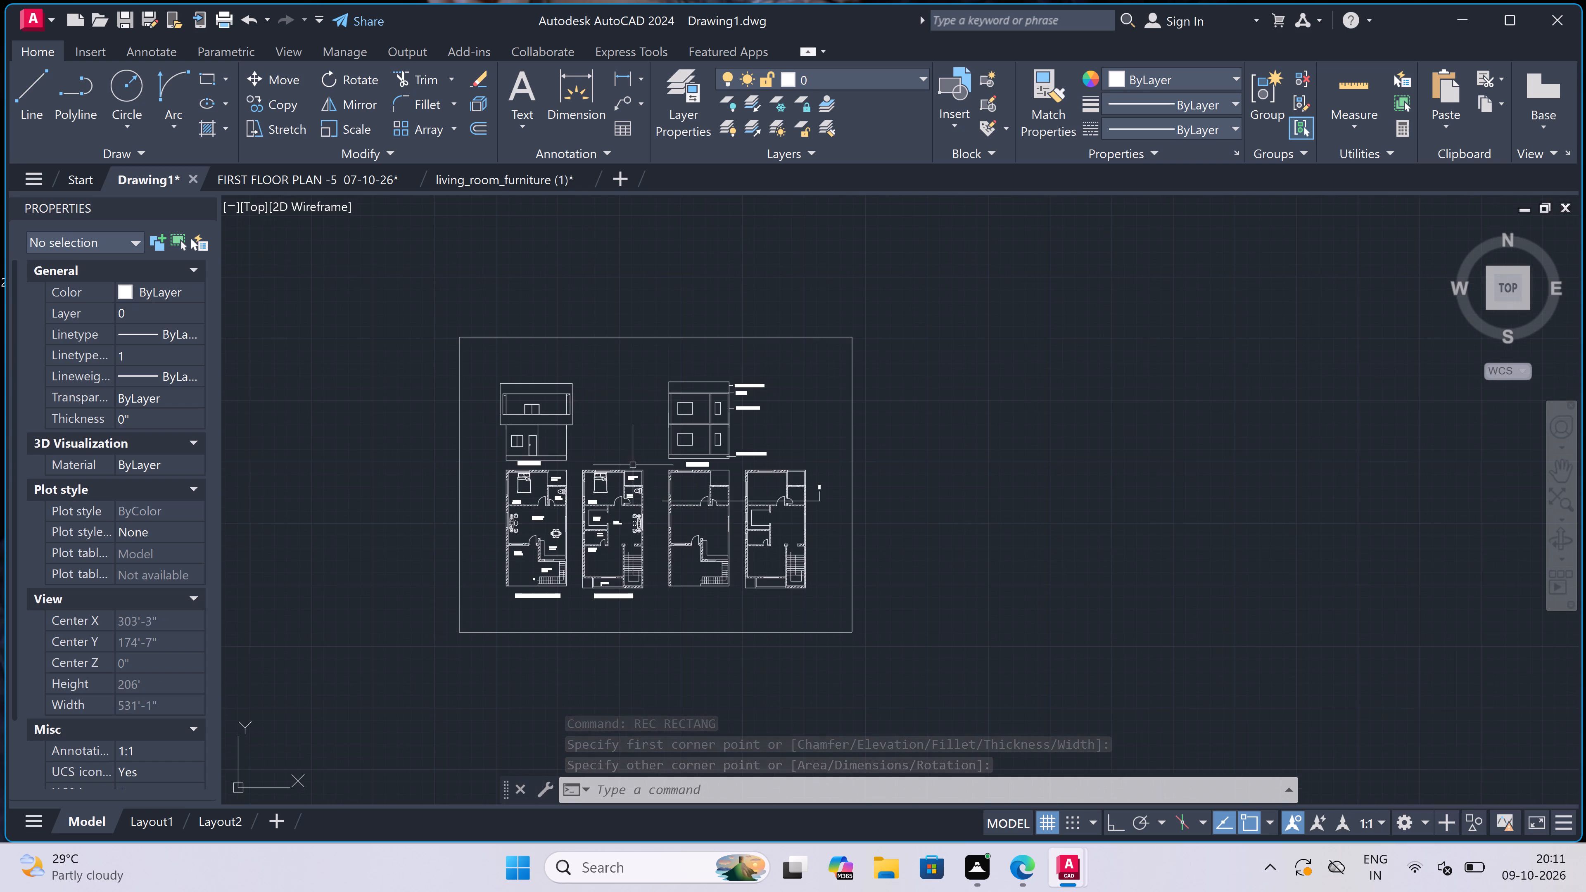
scroll(536, 399, up, 3)
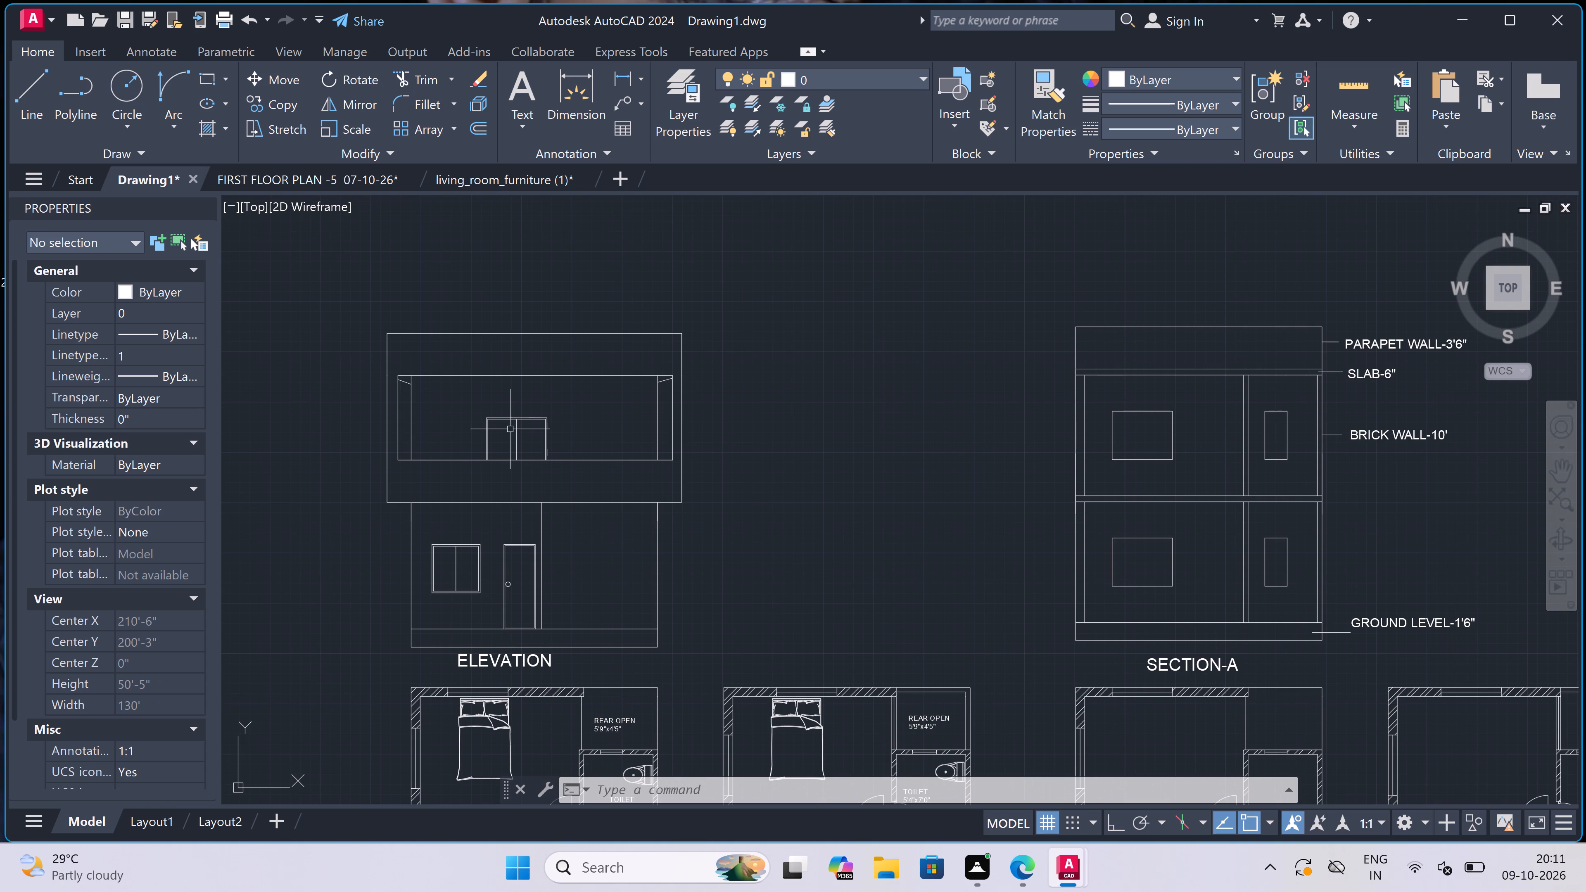
scroll(521, 440, up, 3)
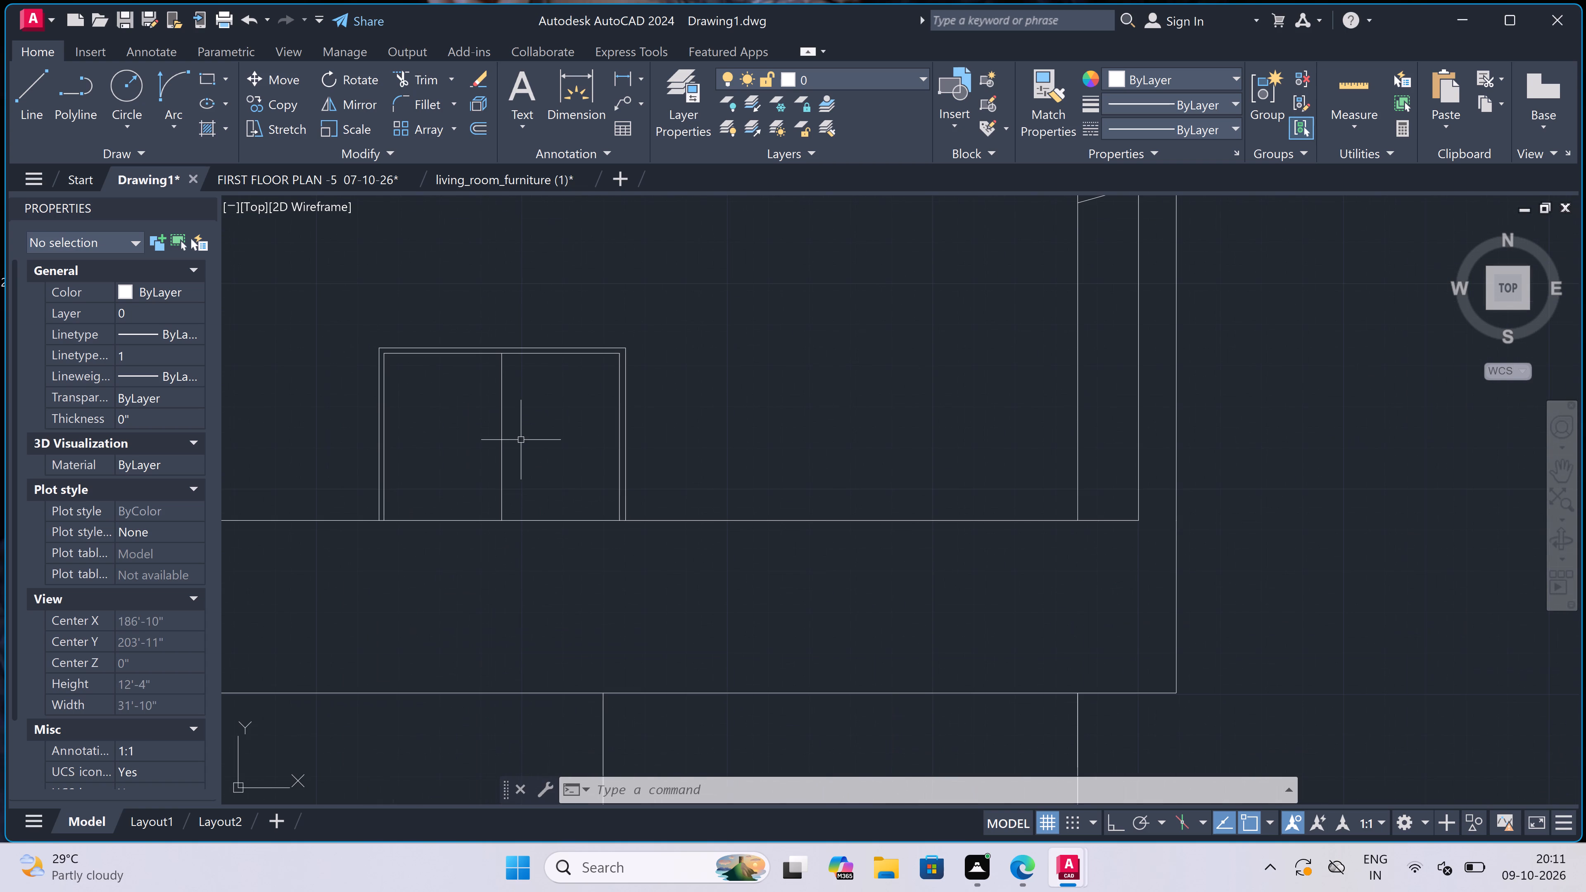
text(L)
key(space)
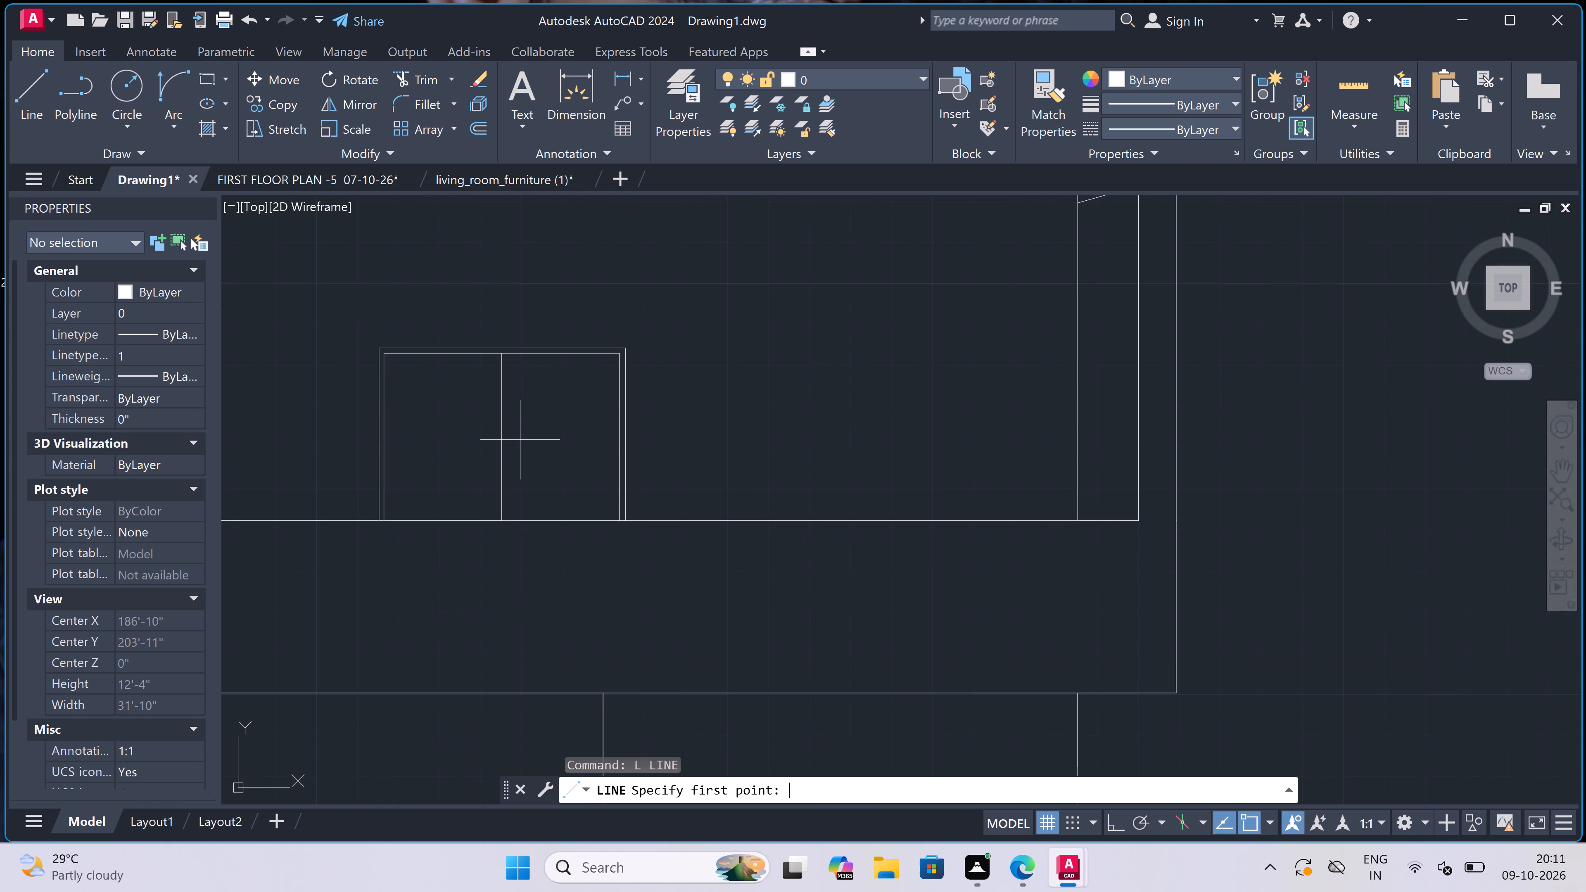
scroll(525, 437, up, 1)
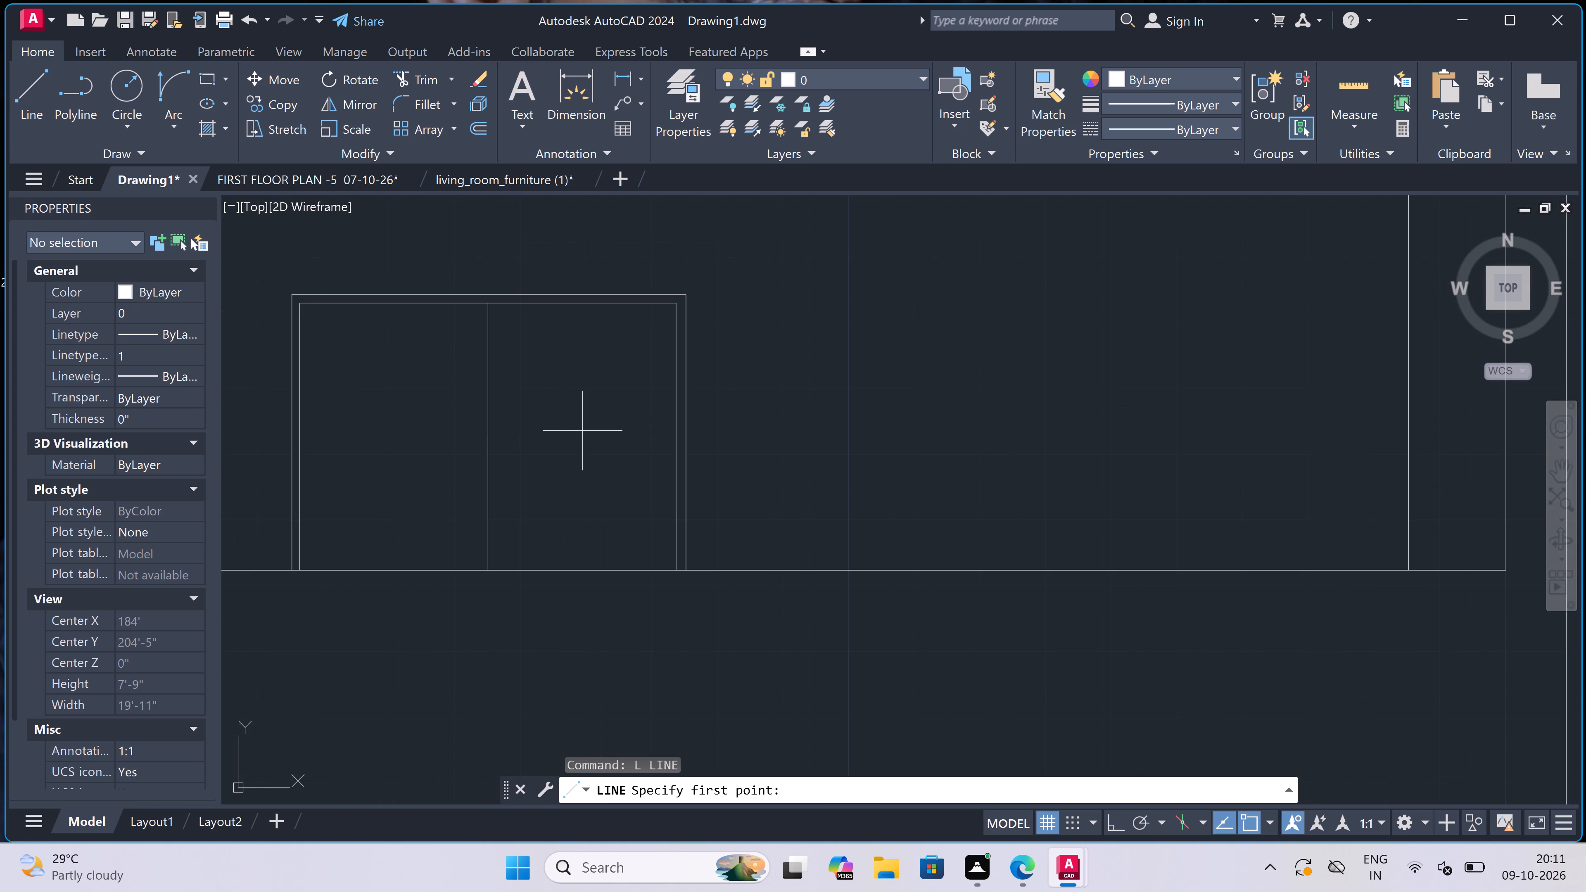
click(583, 429)
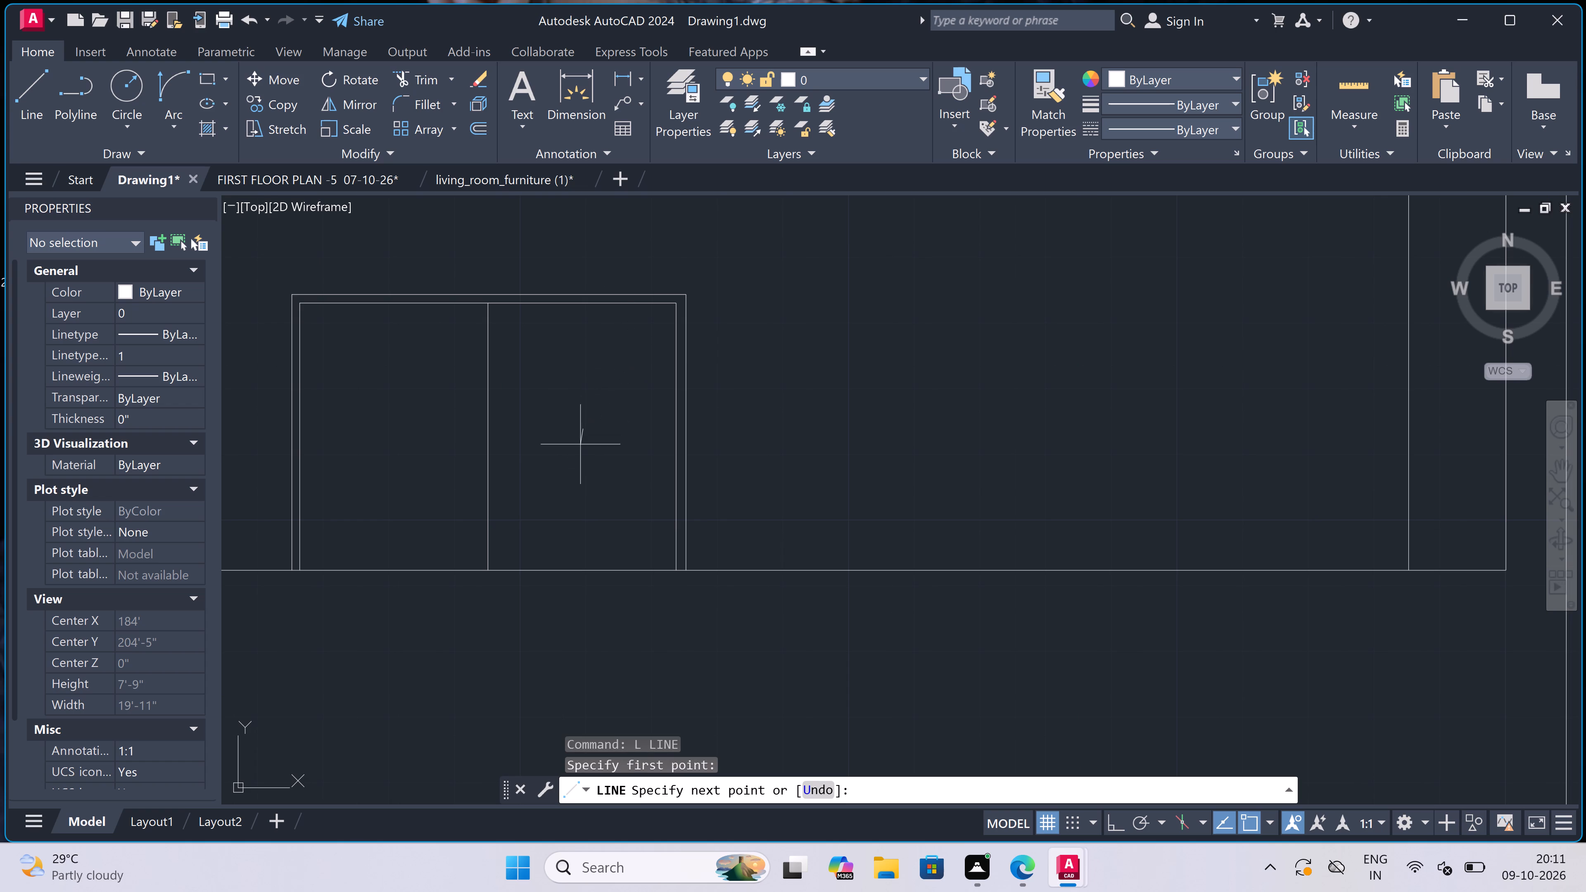
click(570, 503)
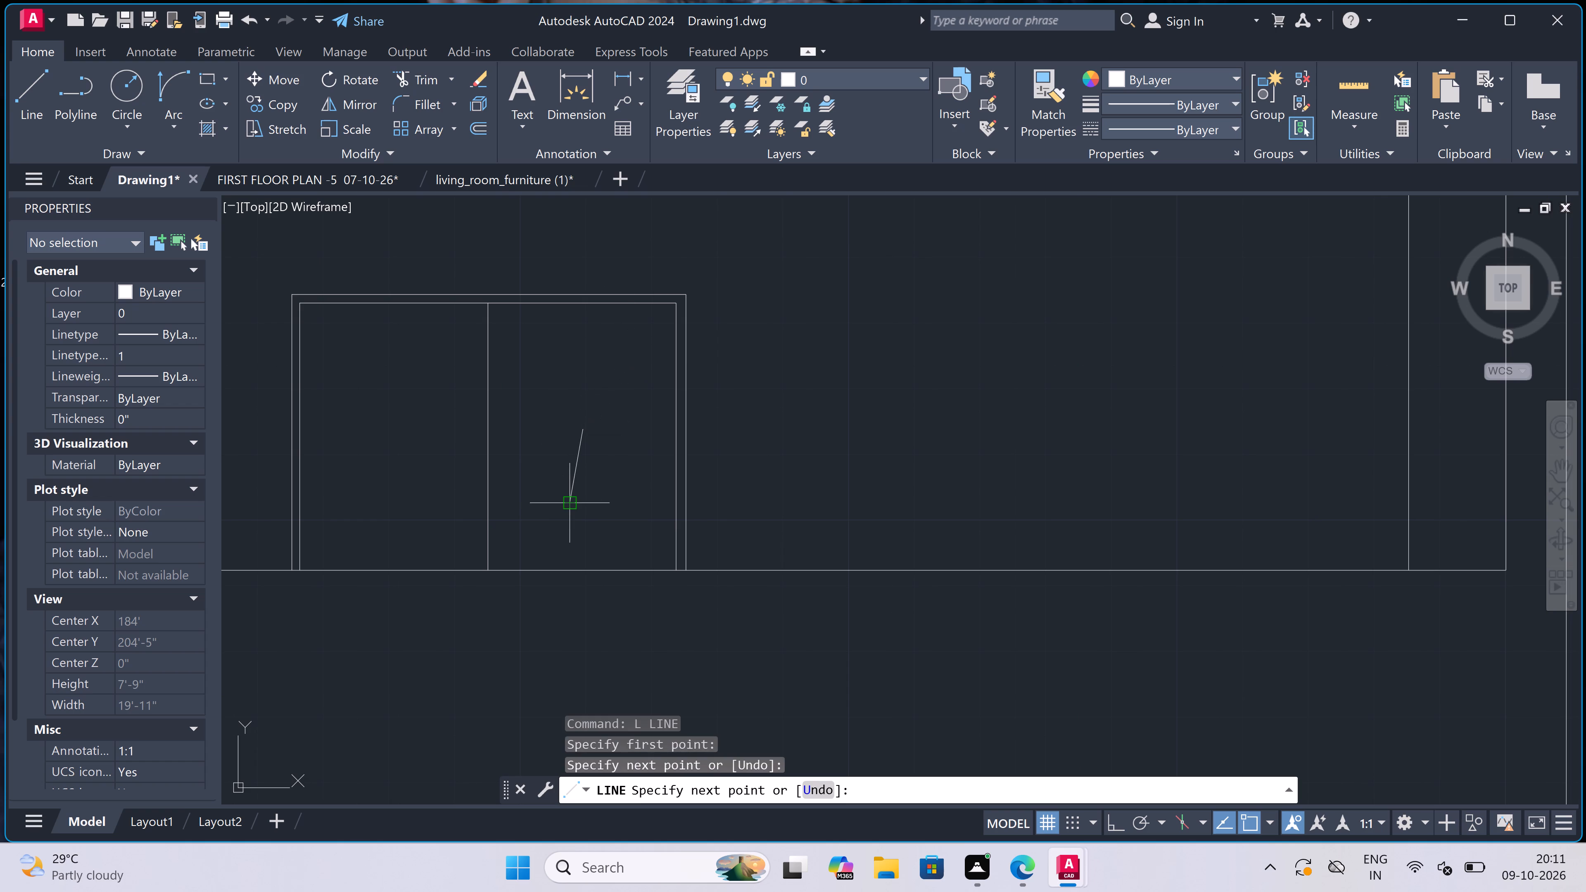
key(Escape)
Draw two shorter slanted lines, one on either side of the first reflection line and roughly parallel to it.
key(space)
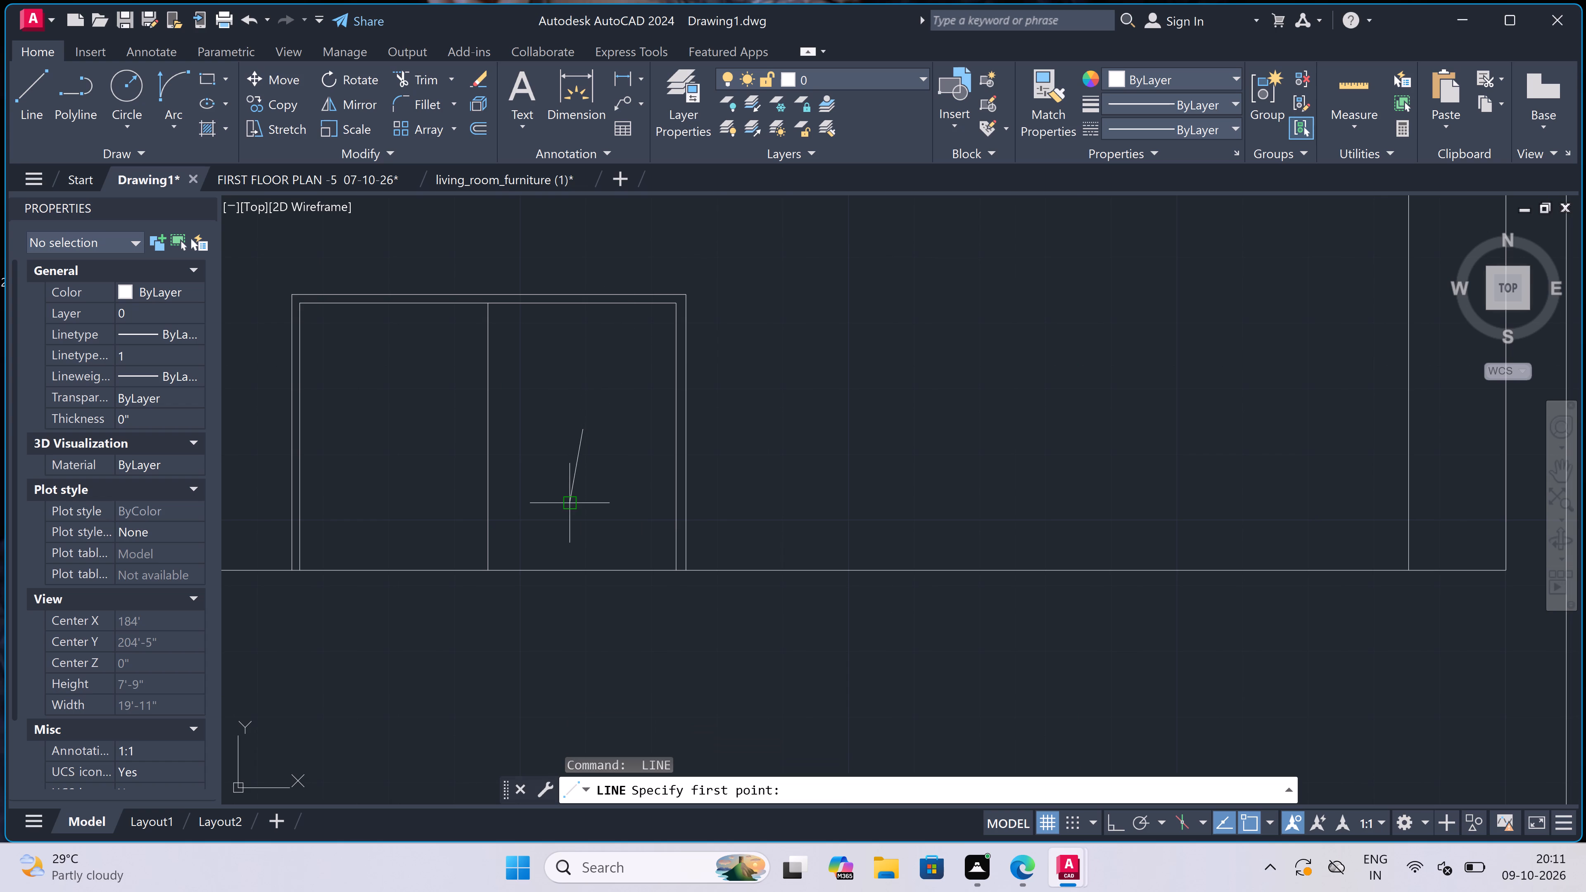
scroll(569, 501, up, 3)
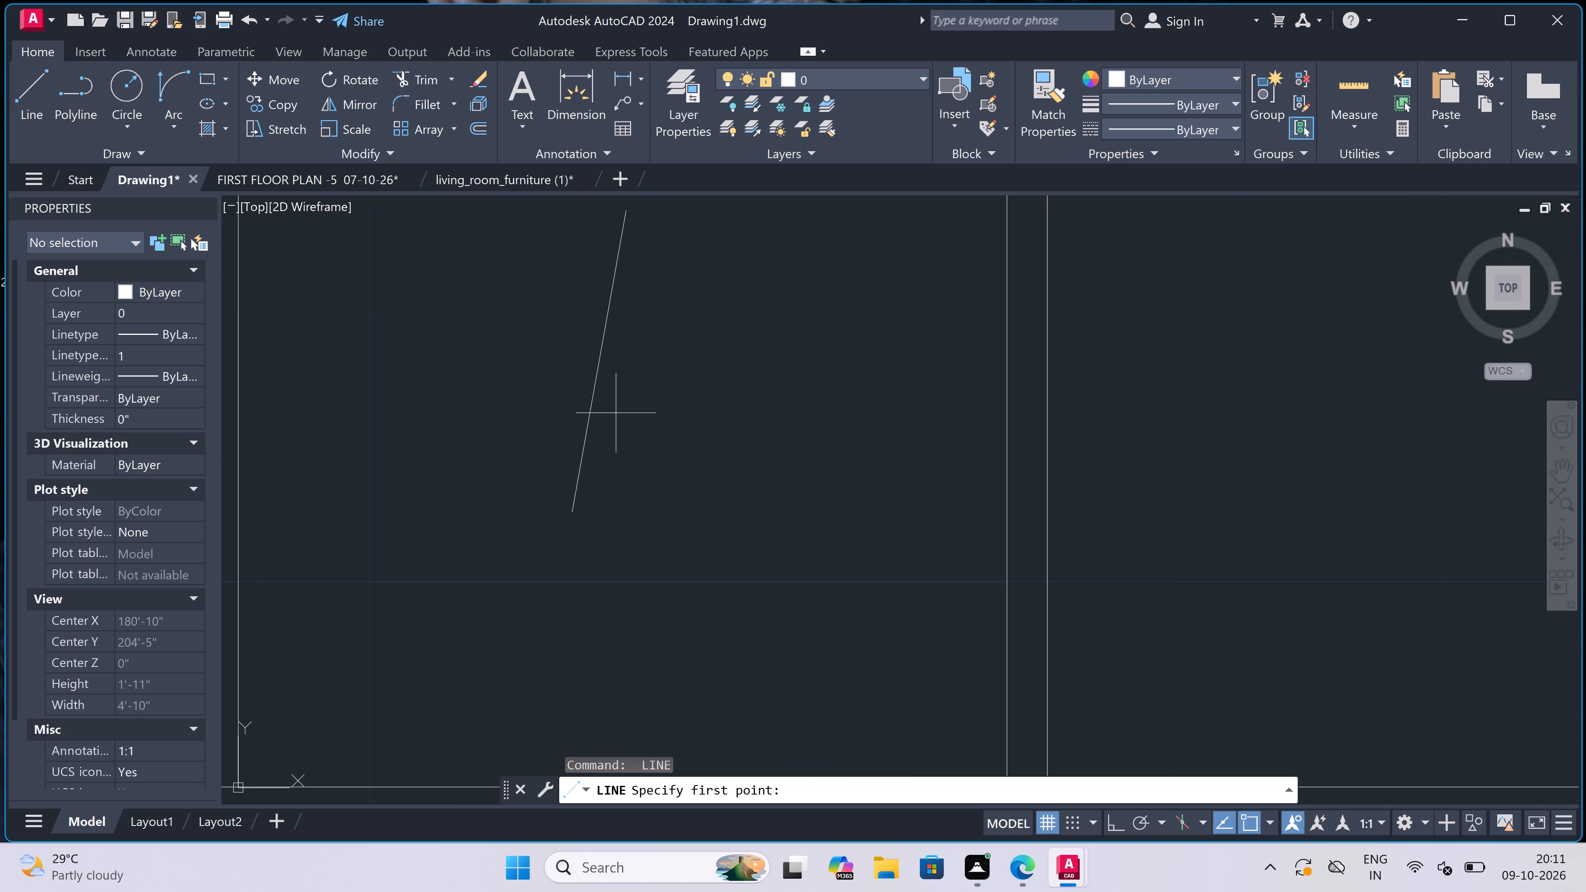
double_click(665, 289)
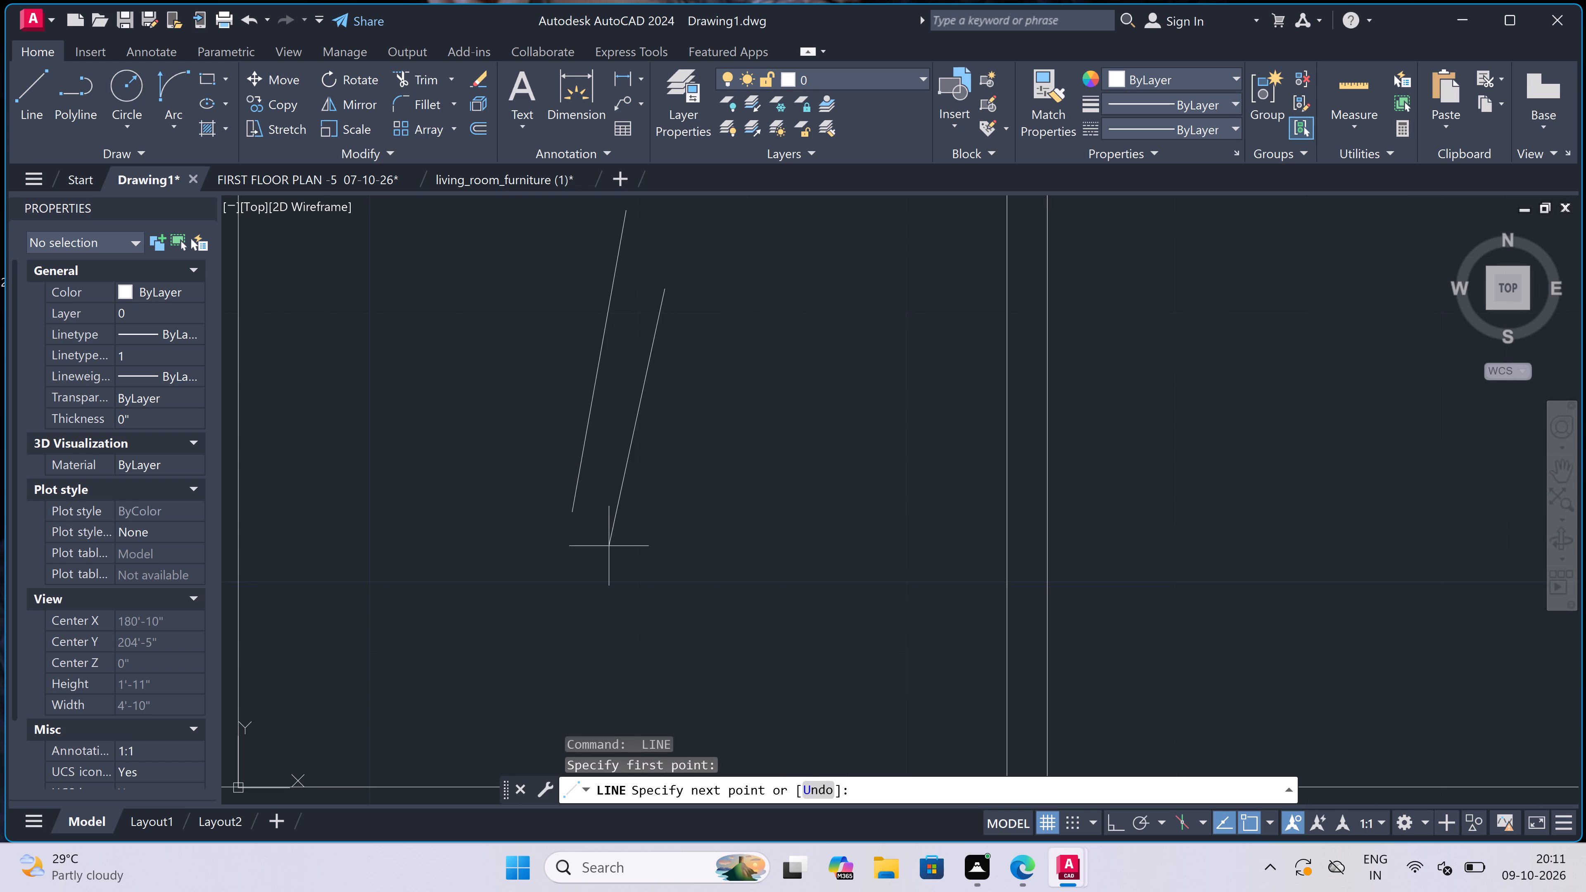
click(627, 419)
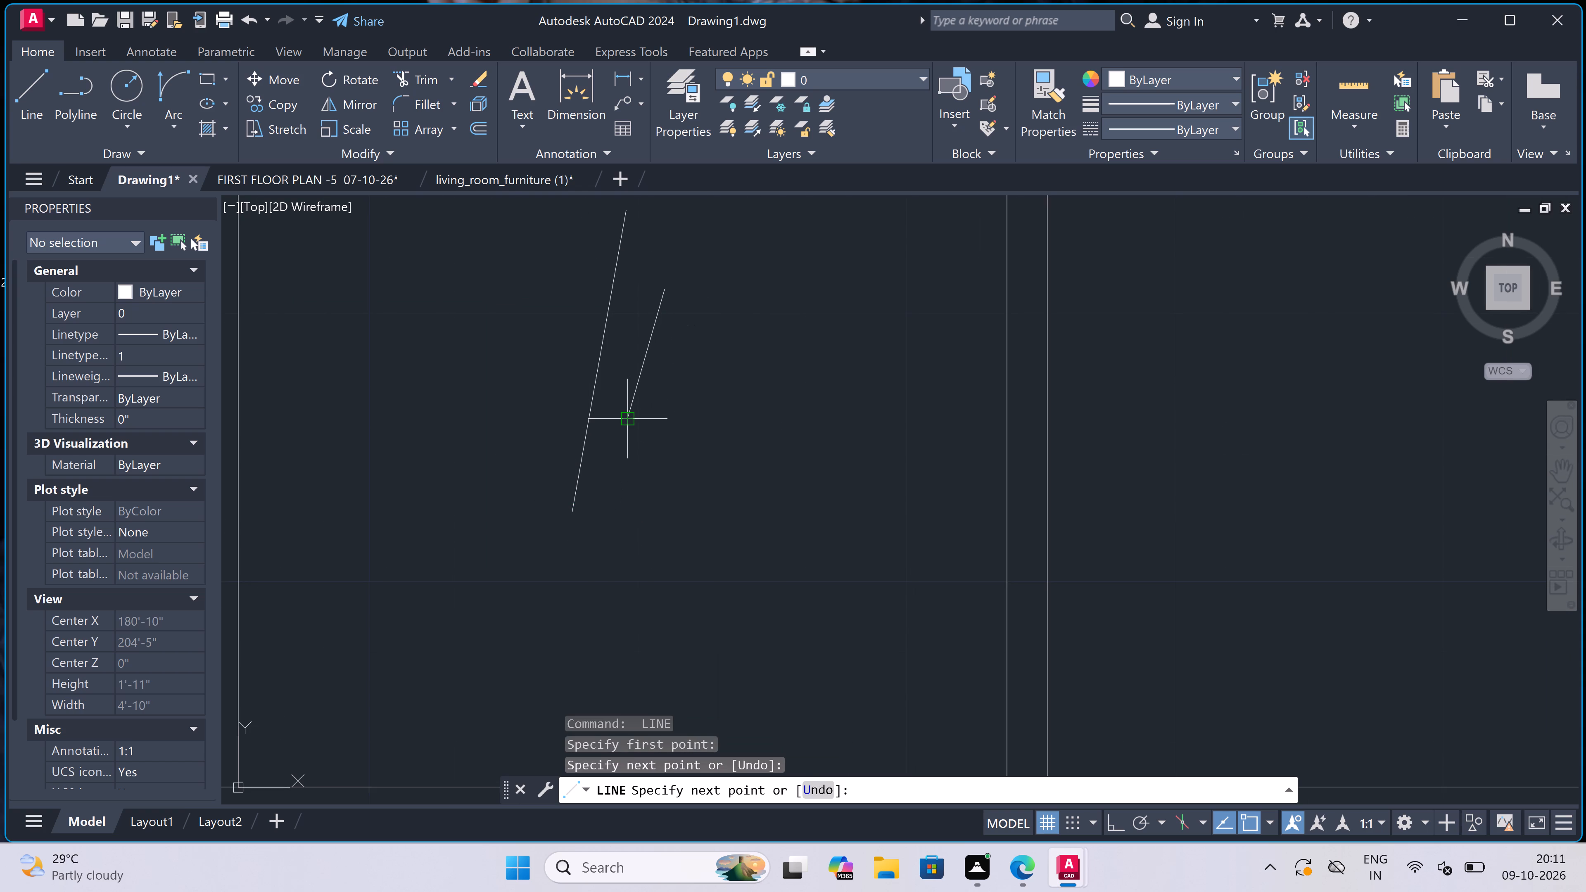
key(Escape)
key(space)
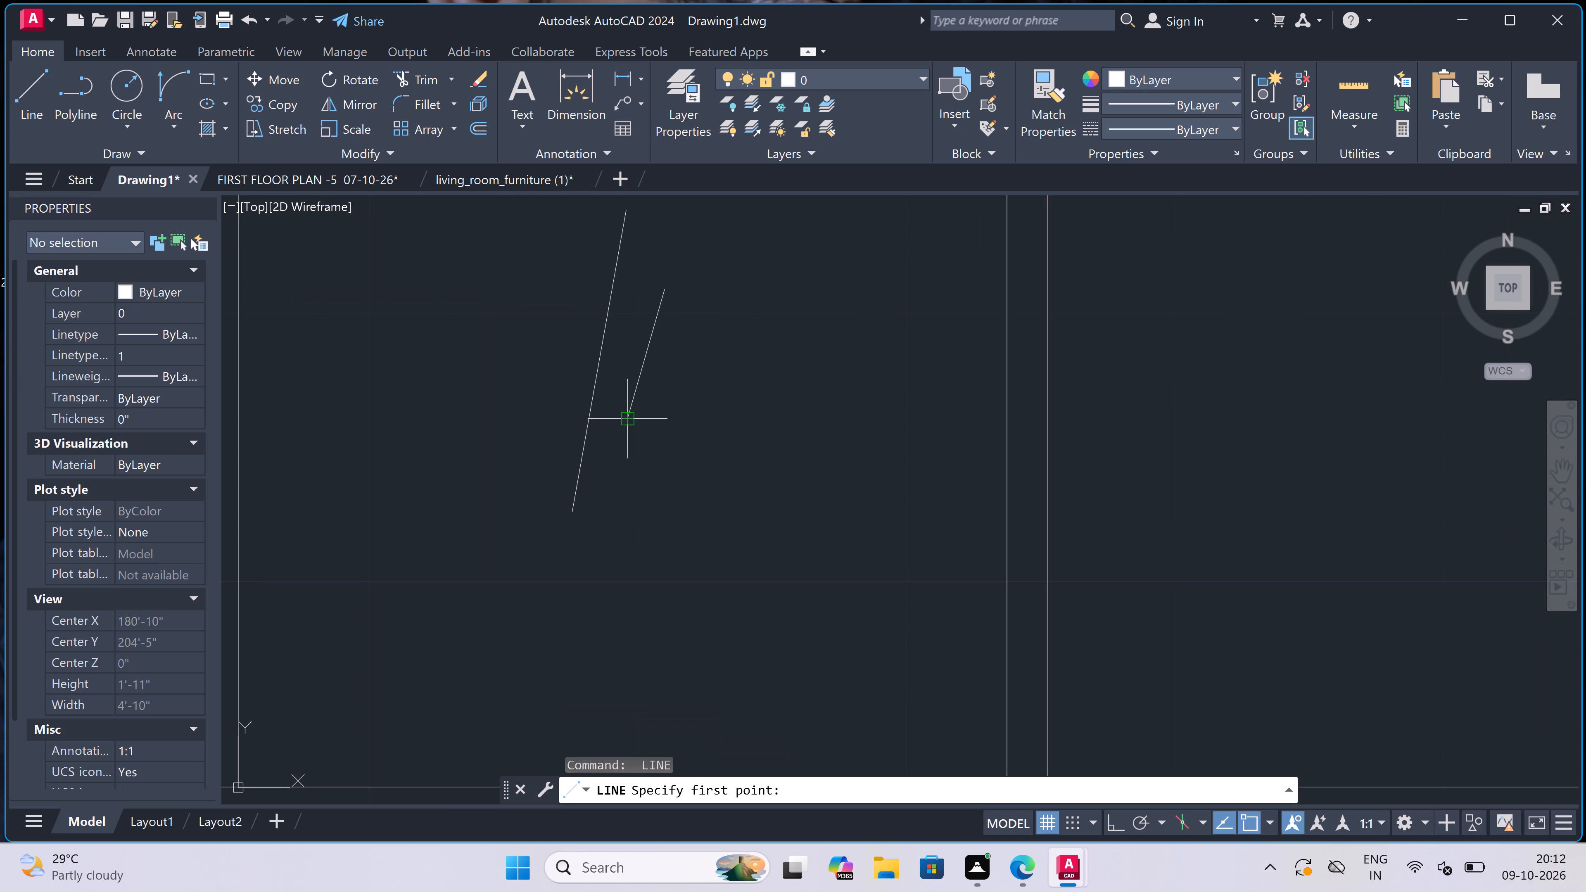
scroll(627, 417, down, 2)
scroll(609, 365, up, 1)
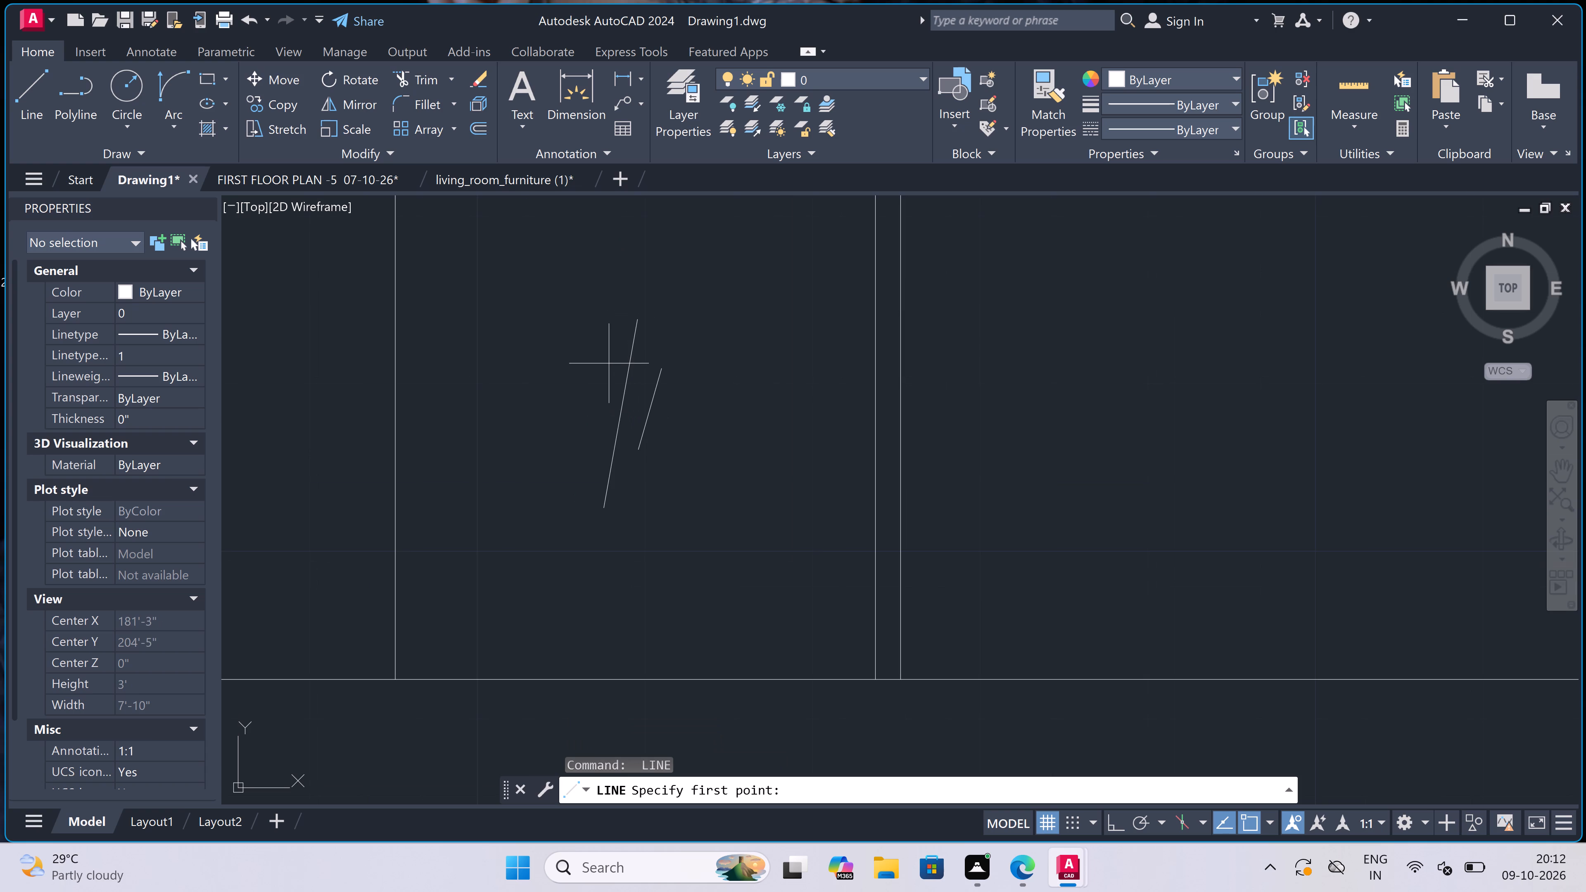
scroll(609, 363, up, 1)
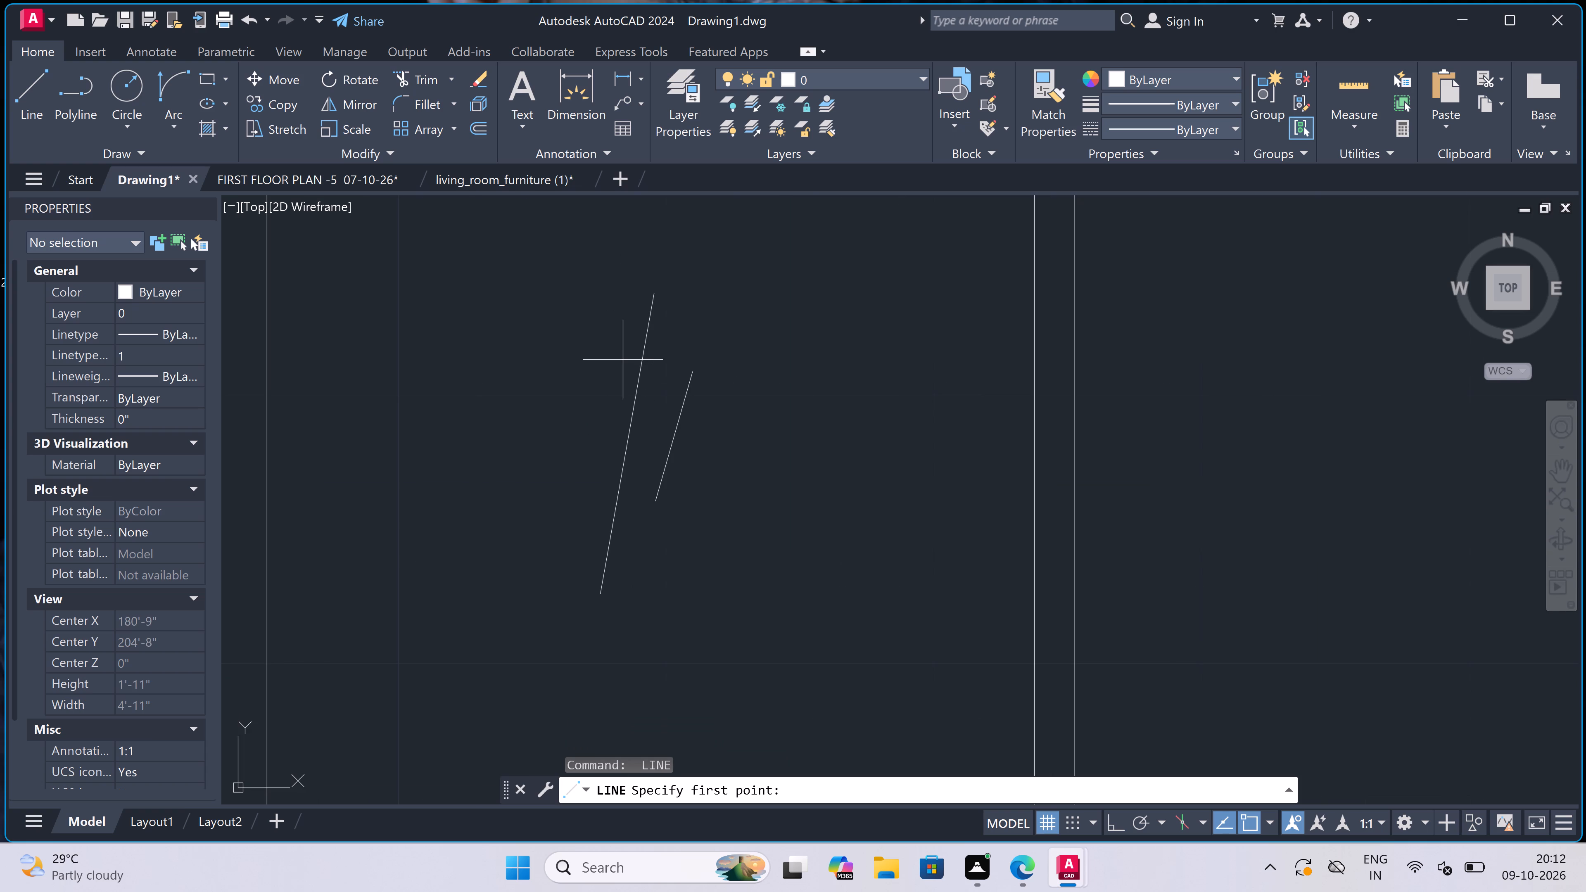
double_click(623, 360)
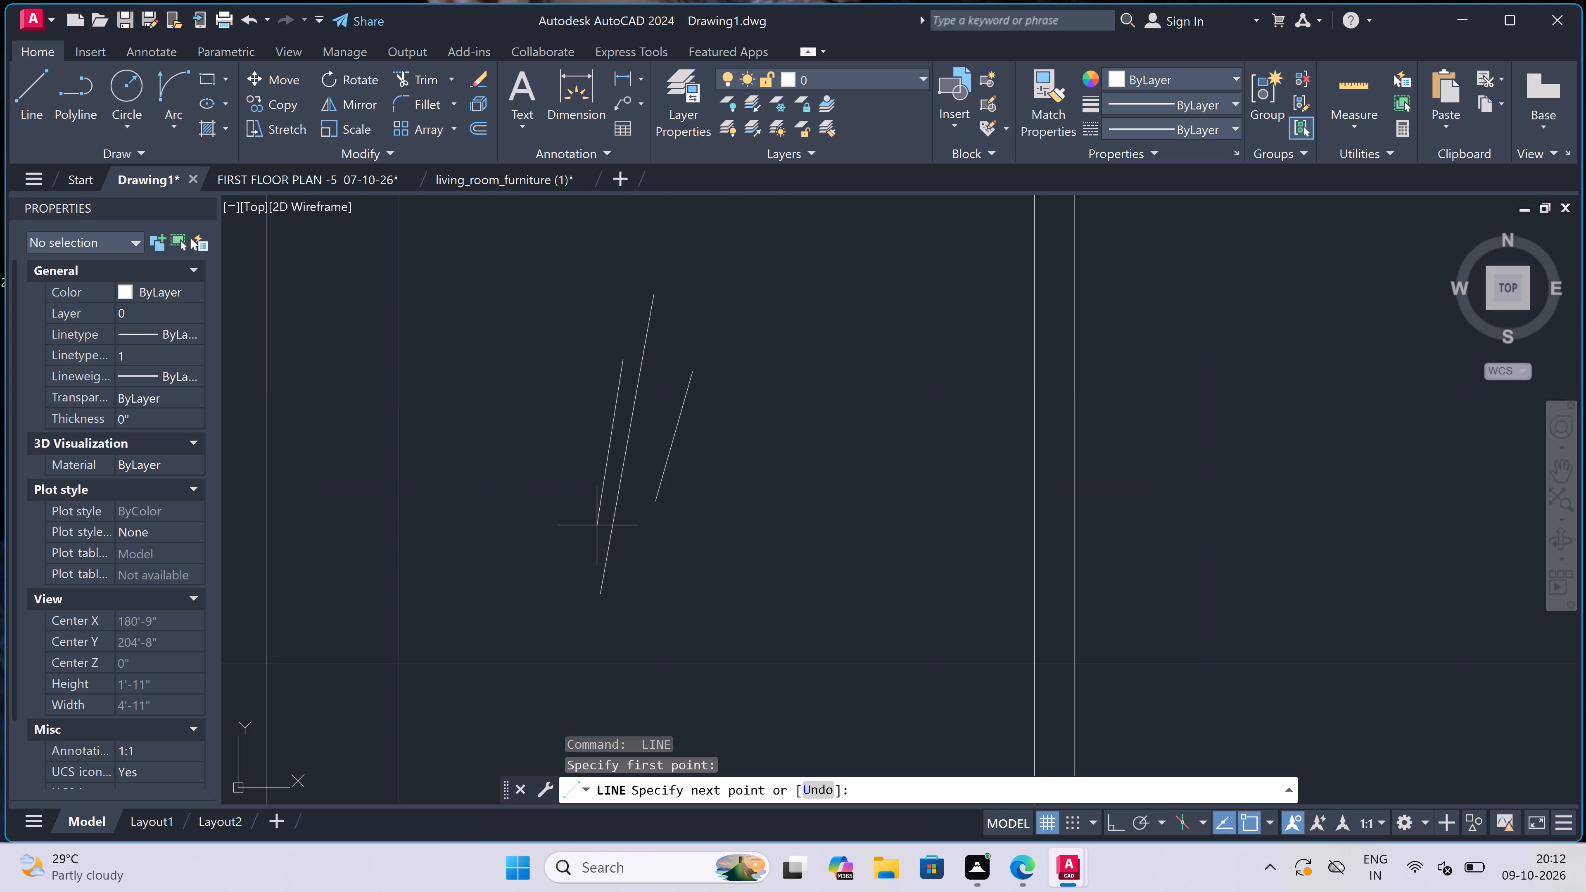
click(597, 524)
key(Escape)
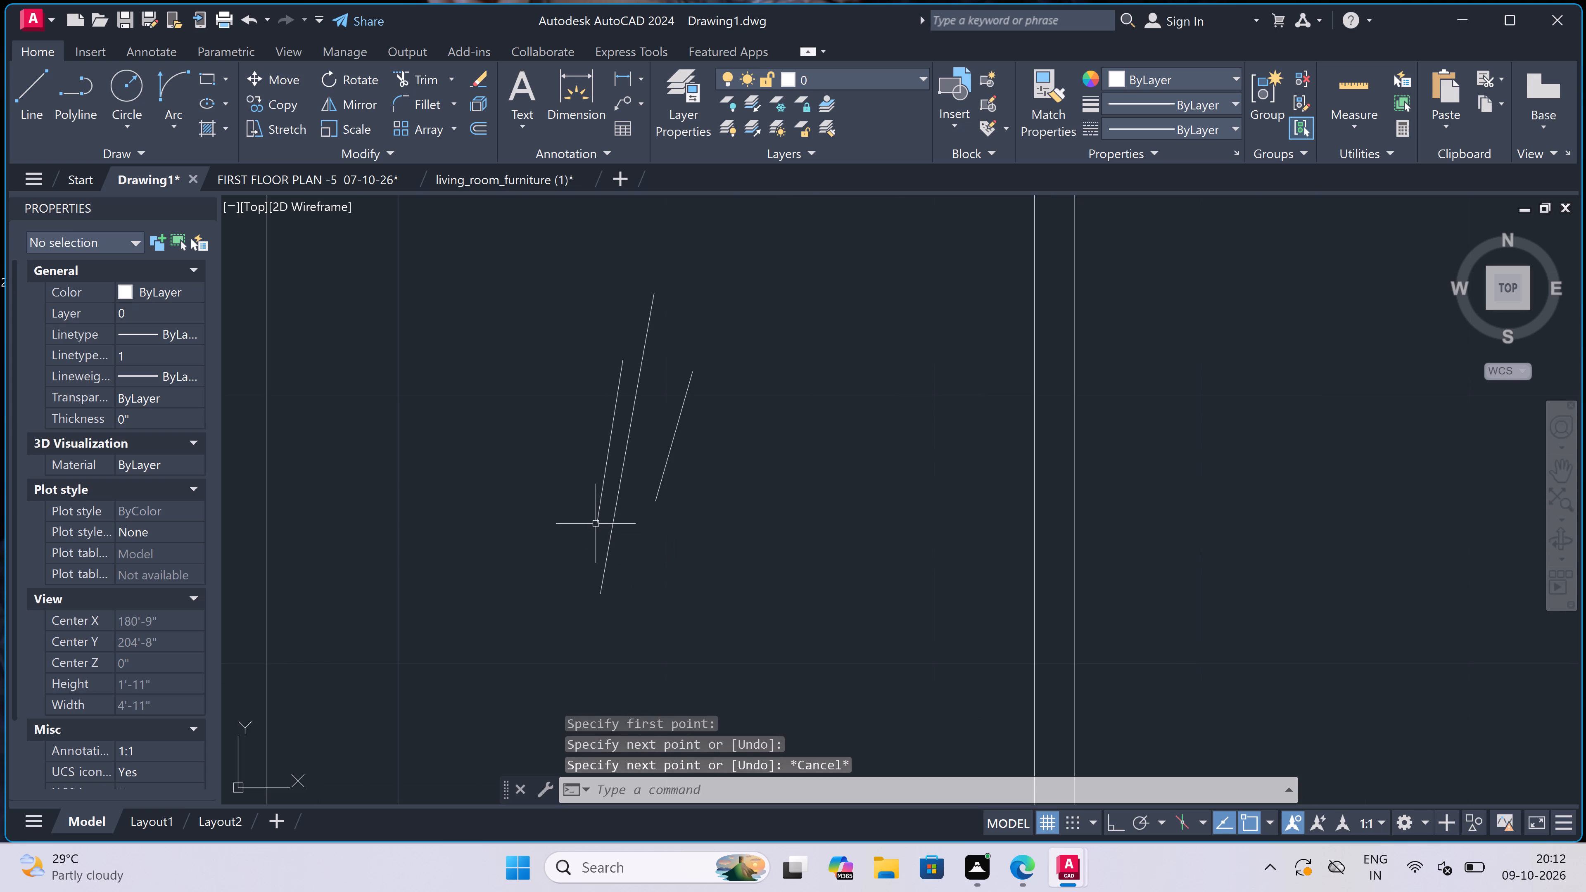
Copy the three slanted reflection lines straight across into the left-hand pane of the same first-floor opening.
scroll(582, 548, down, 1)
drag(689, 366, 689, 368)
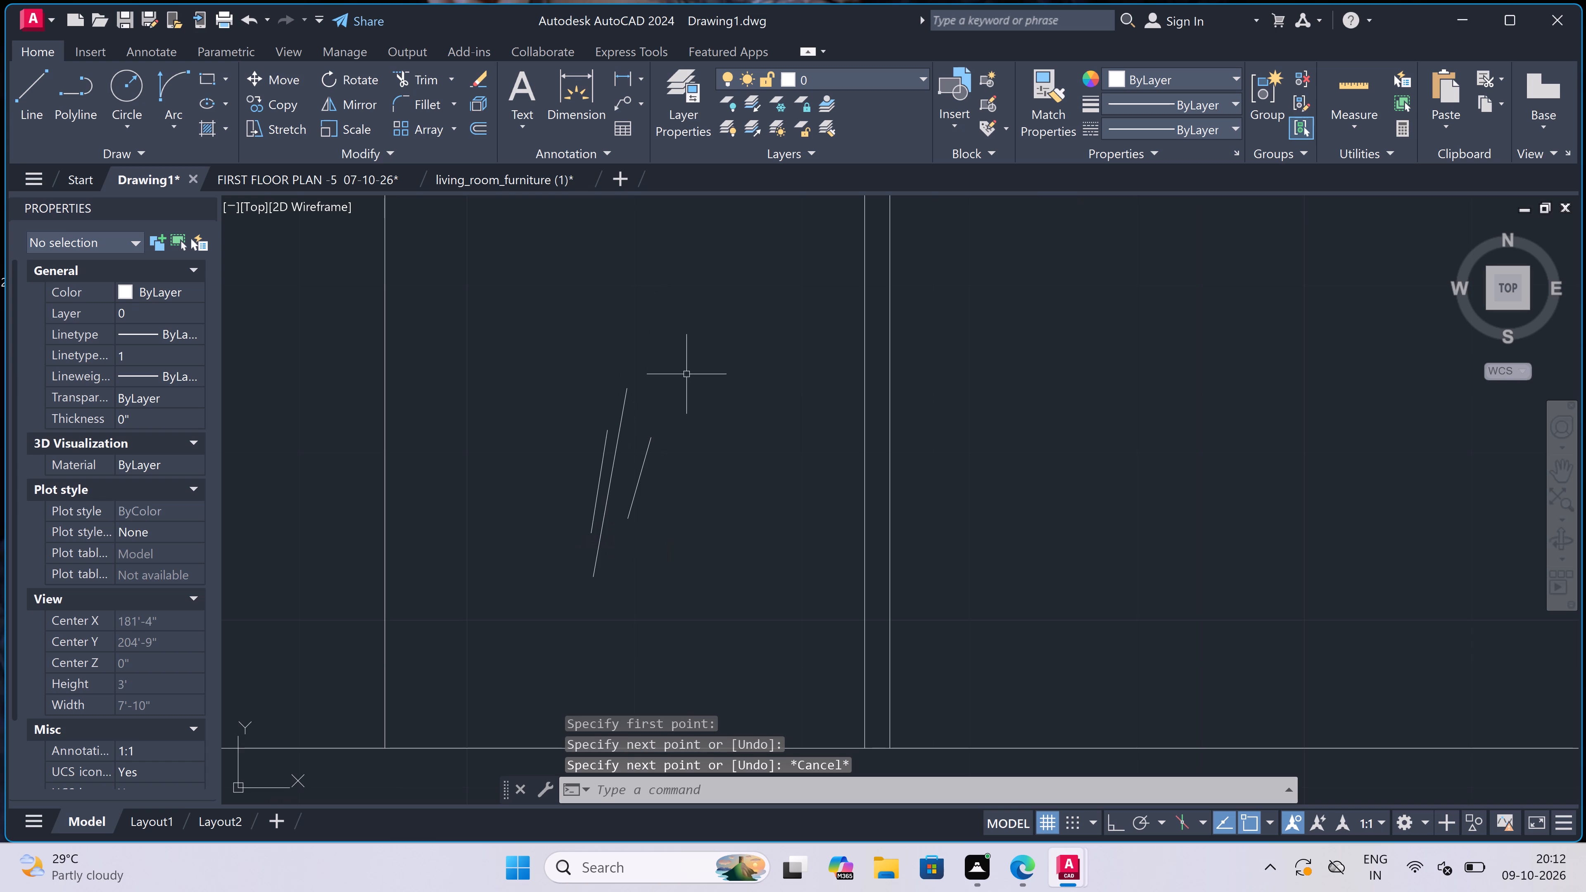
drag(689, 368, 687, 370)
click(568, 531)
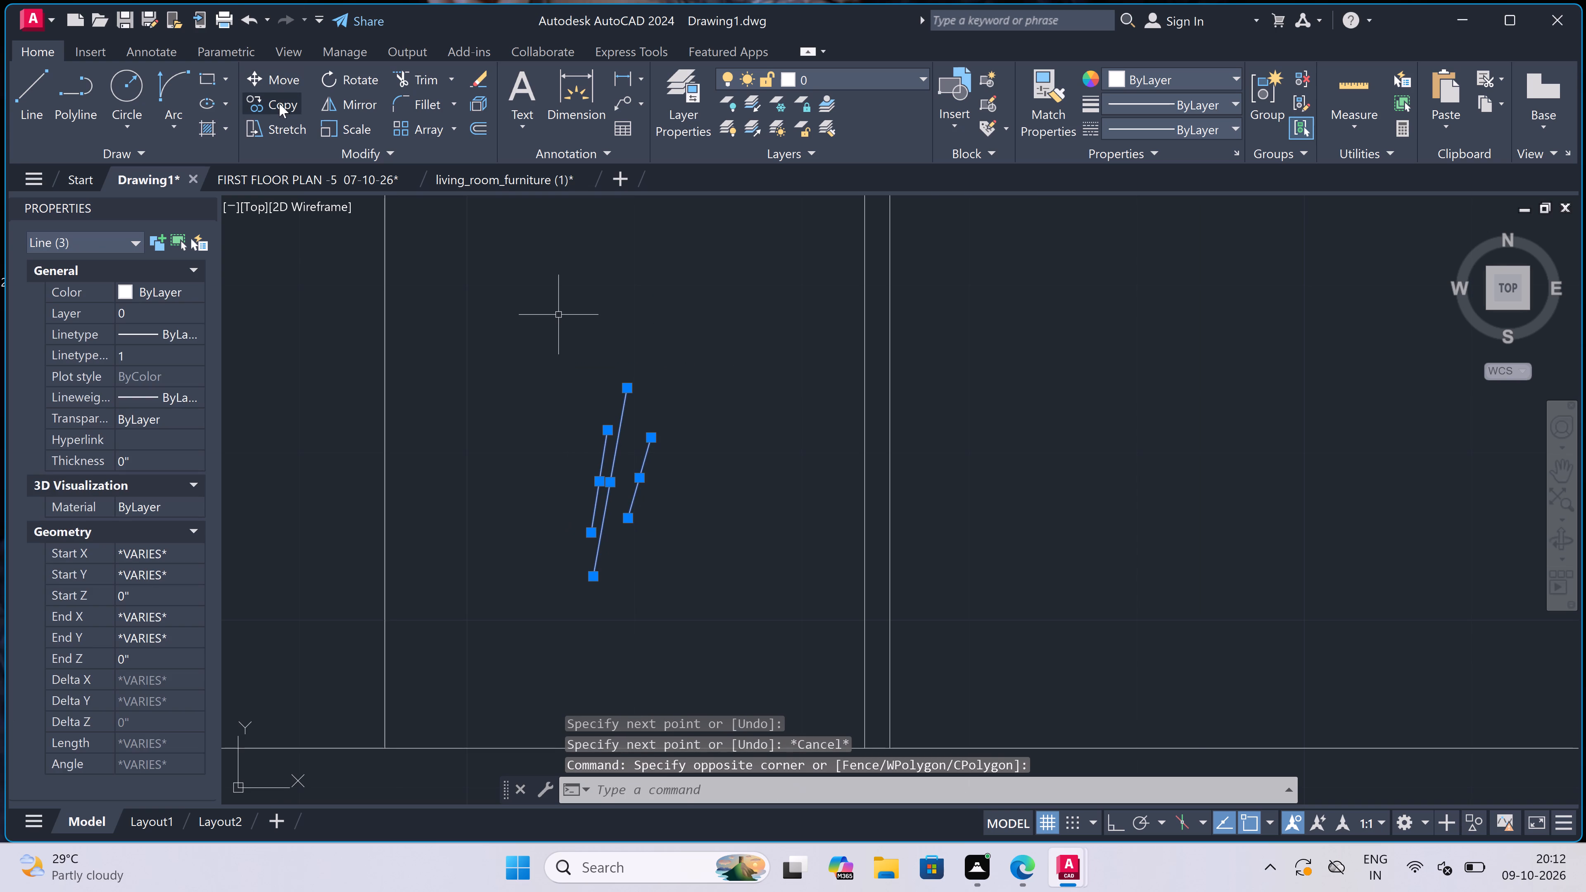
click(277, 103)
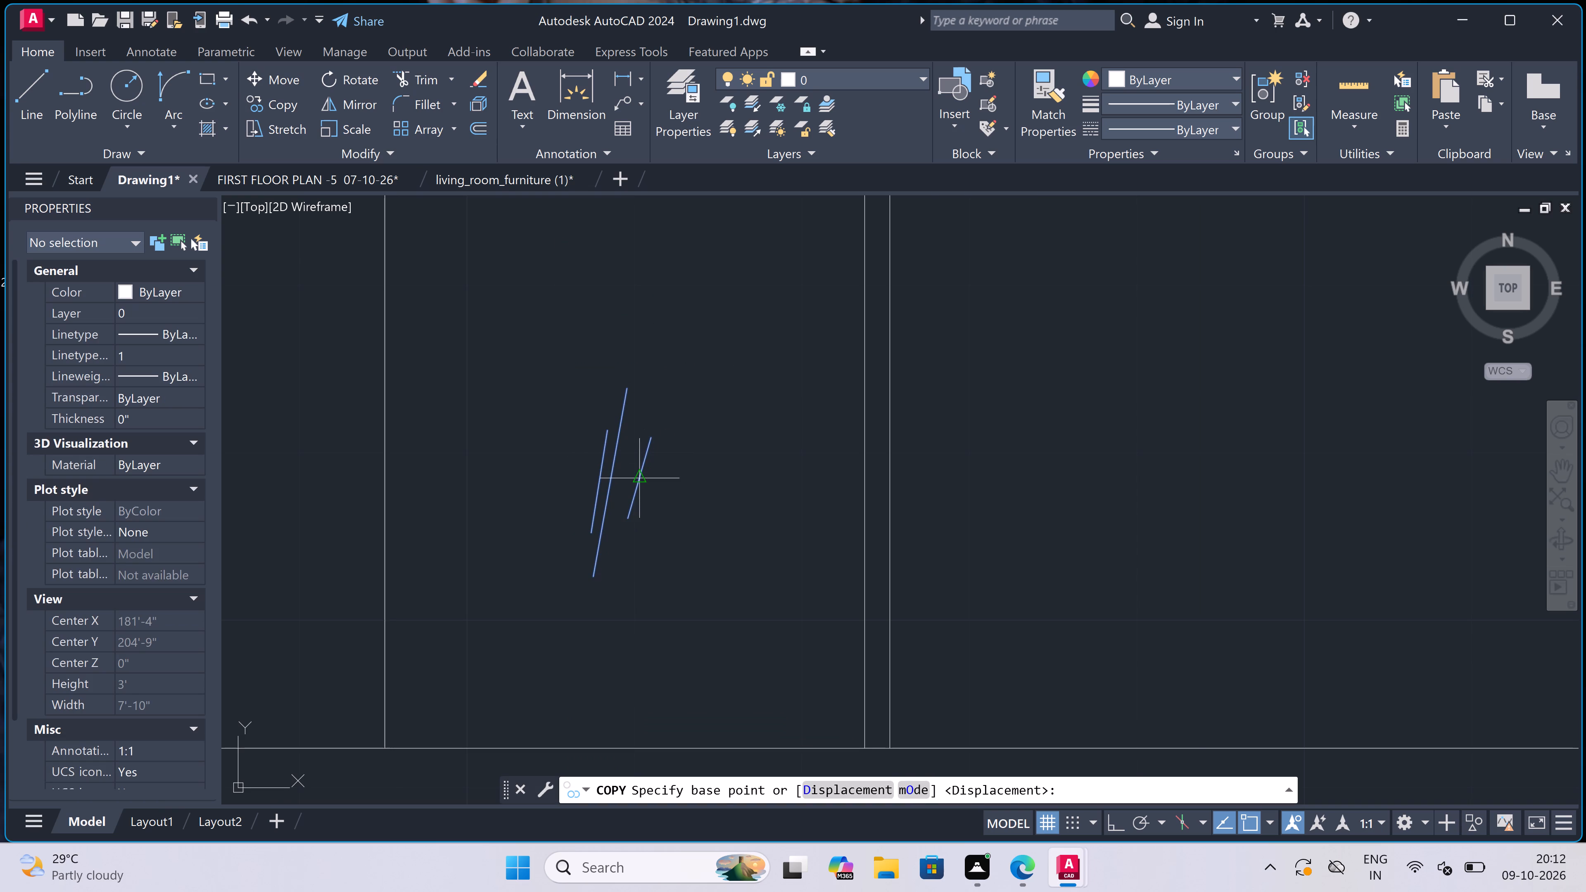
click(609, 463)
scroll(655, 454, down, 2)
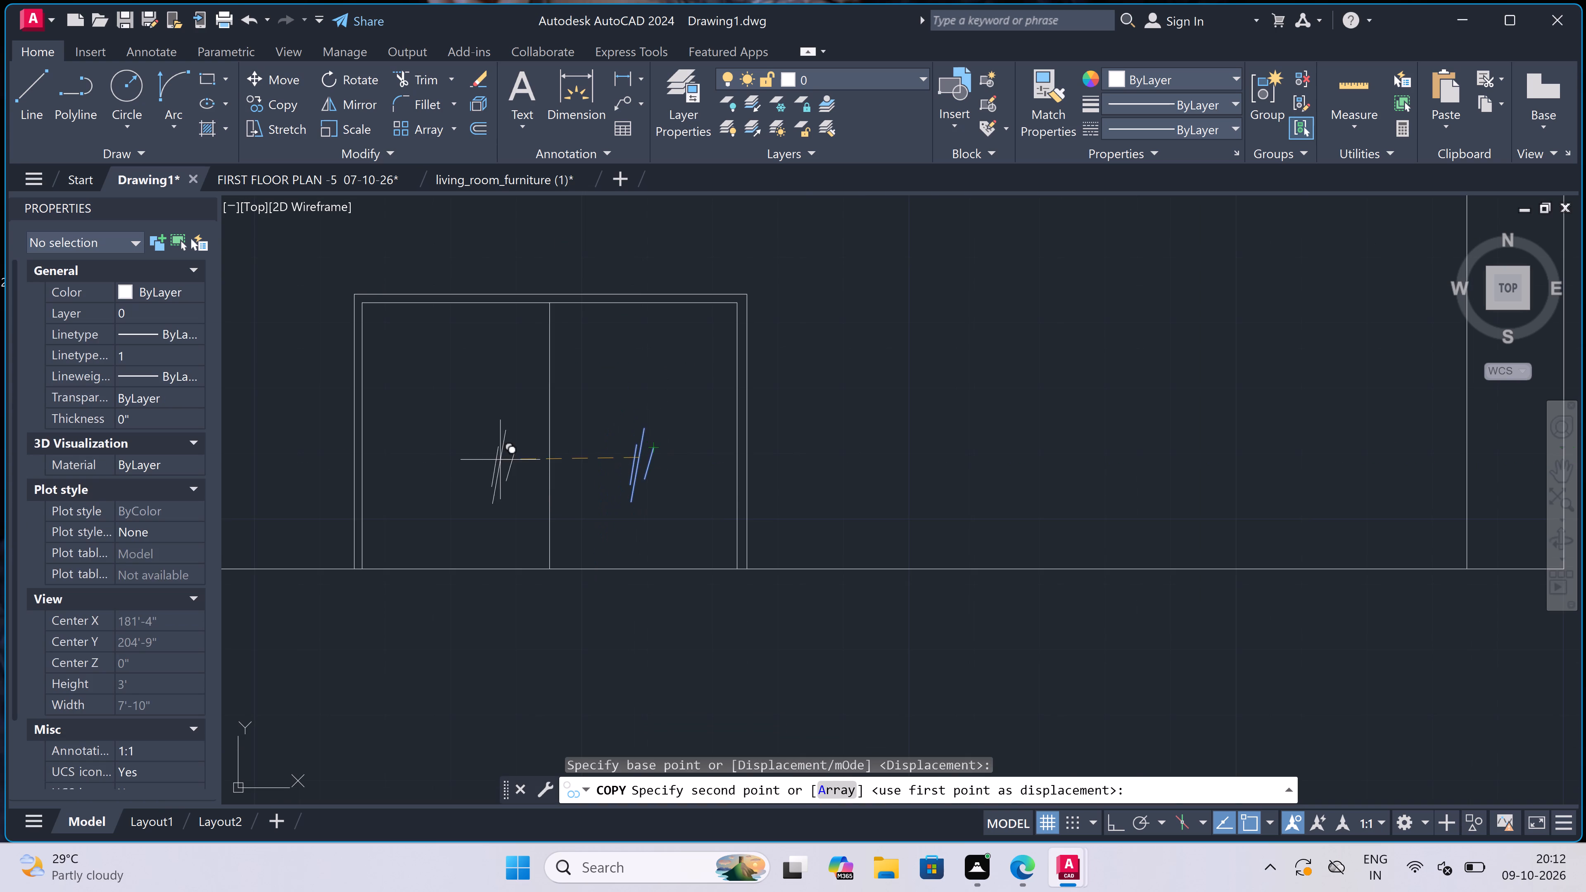
scroll(463, 450, up, 1)
click(455, 465)
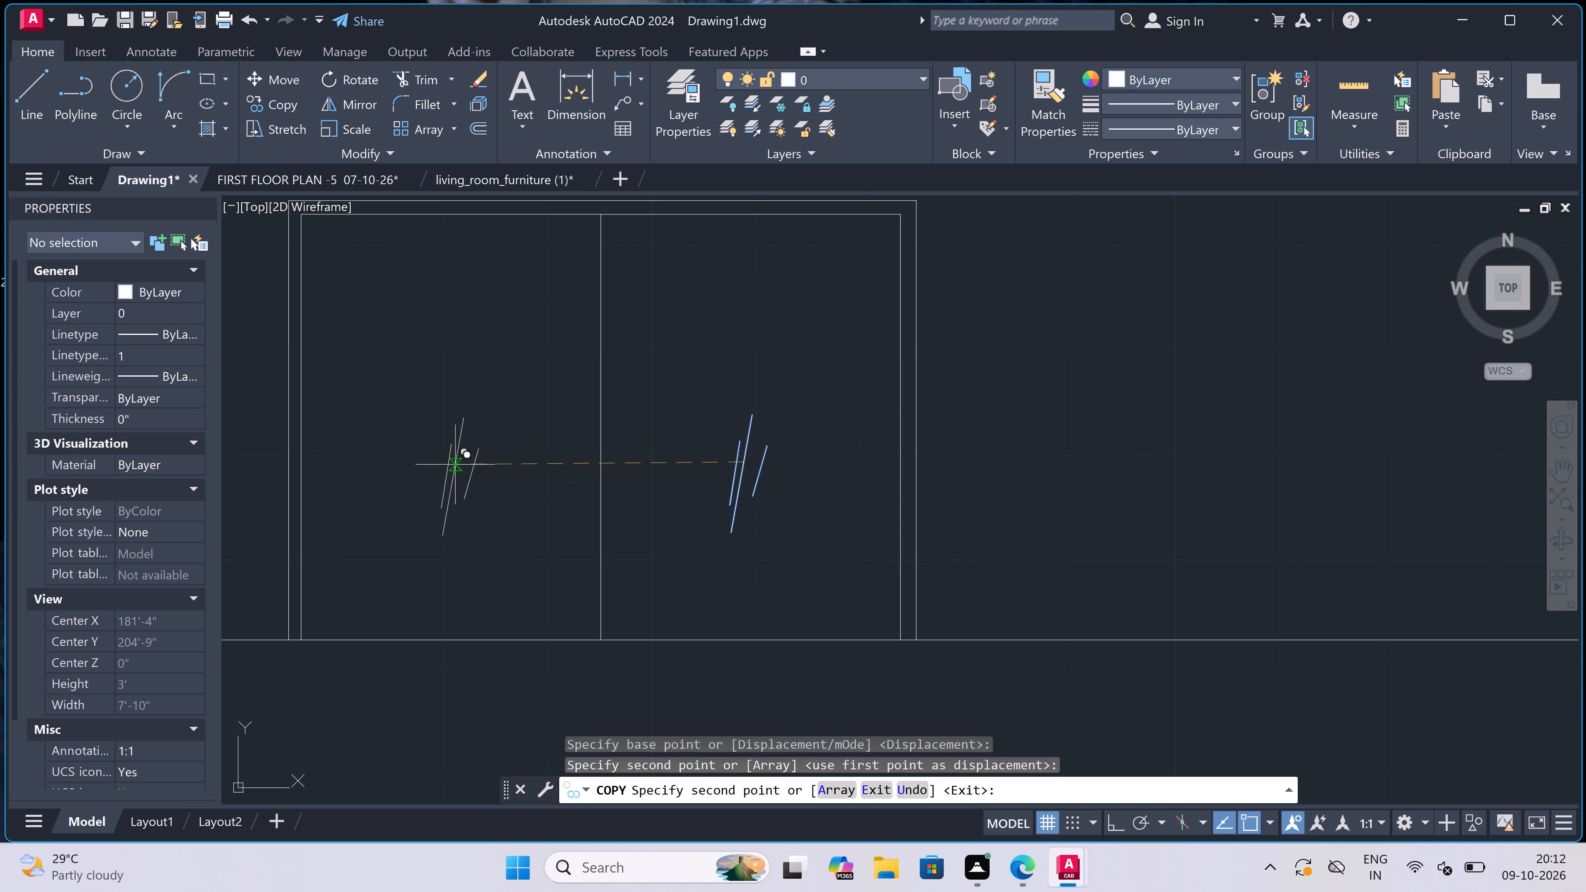
Place another copy of the three reflection lines in the left-hand pane of the elevation's ground-floor window.
scroll(505, 418, down, 4)
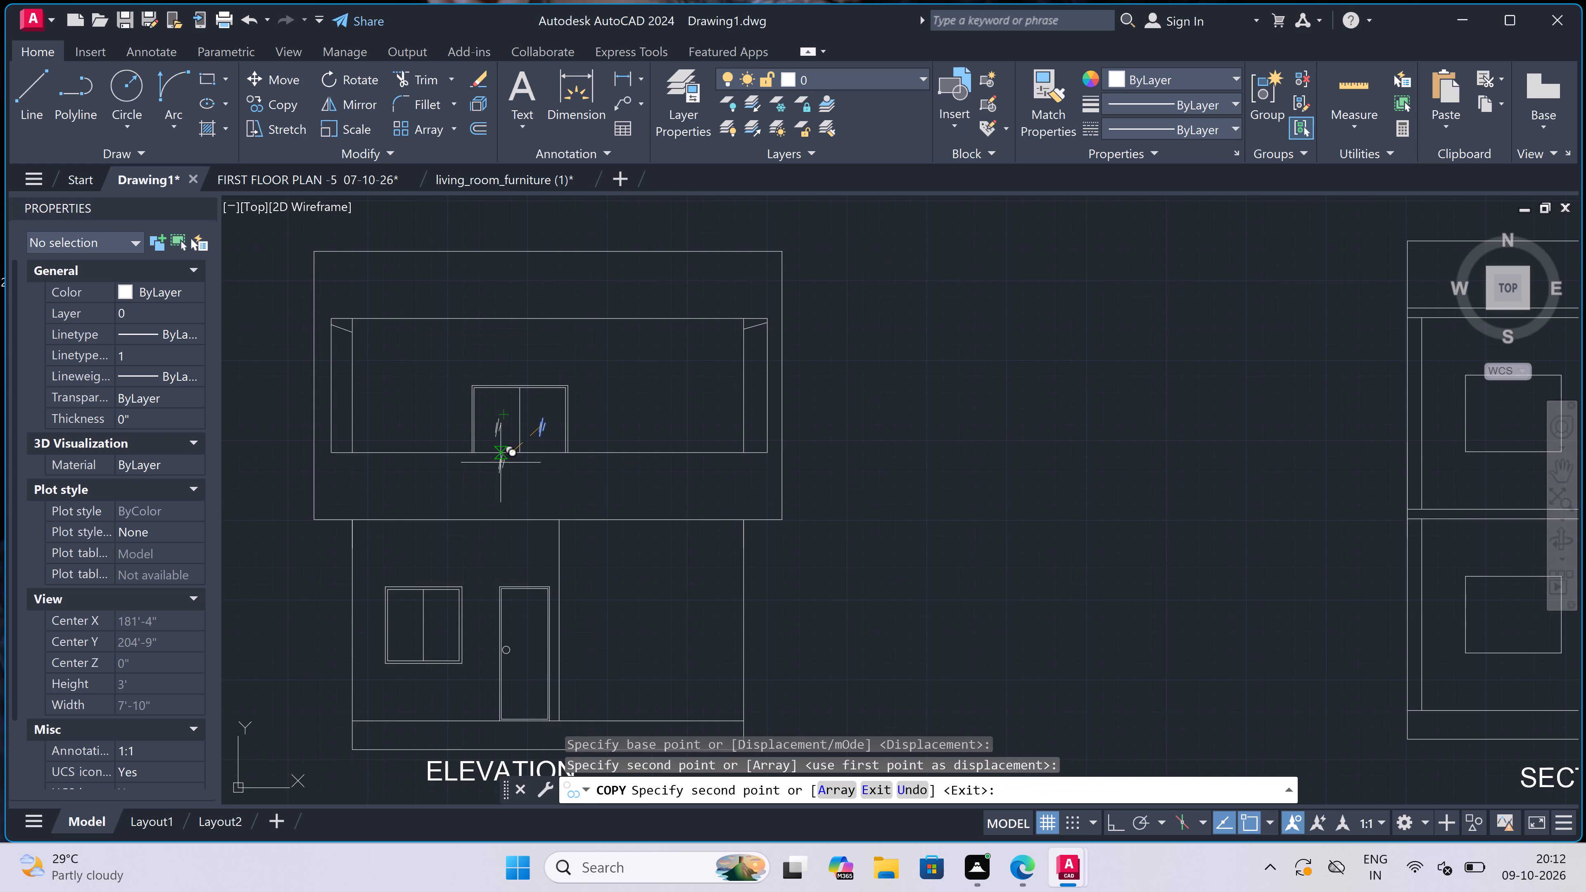
scroll(394, 639, up, 2)
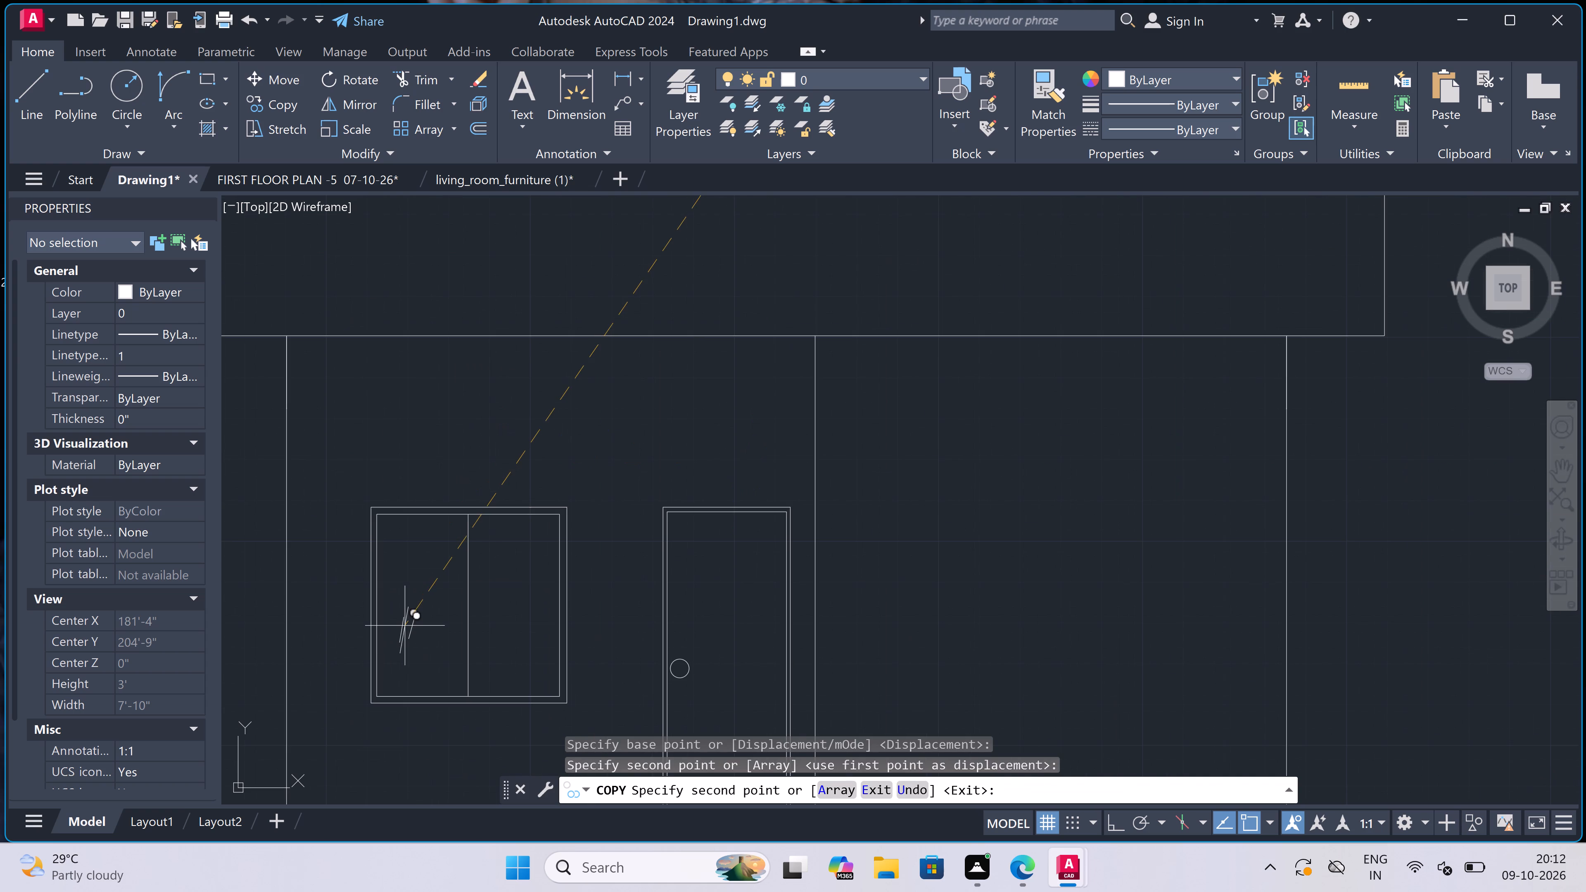
click(412, 610)
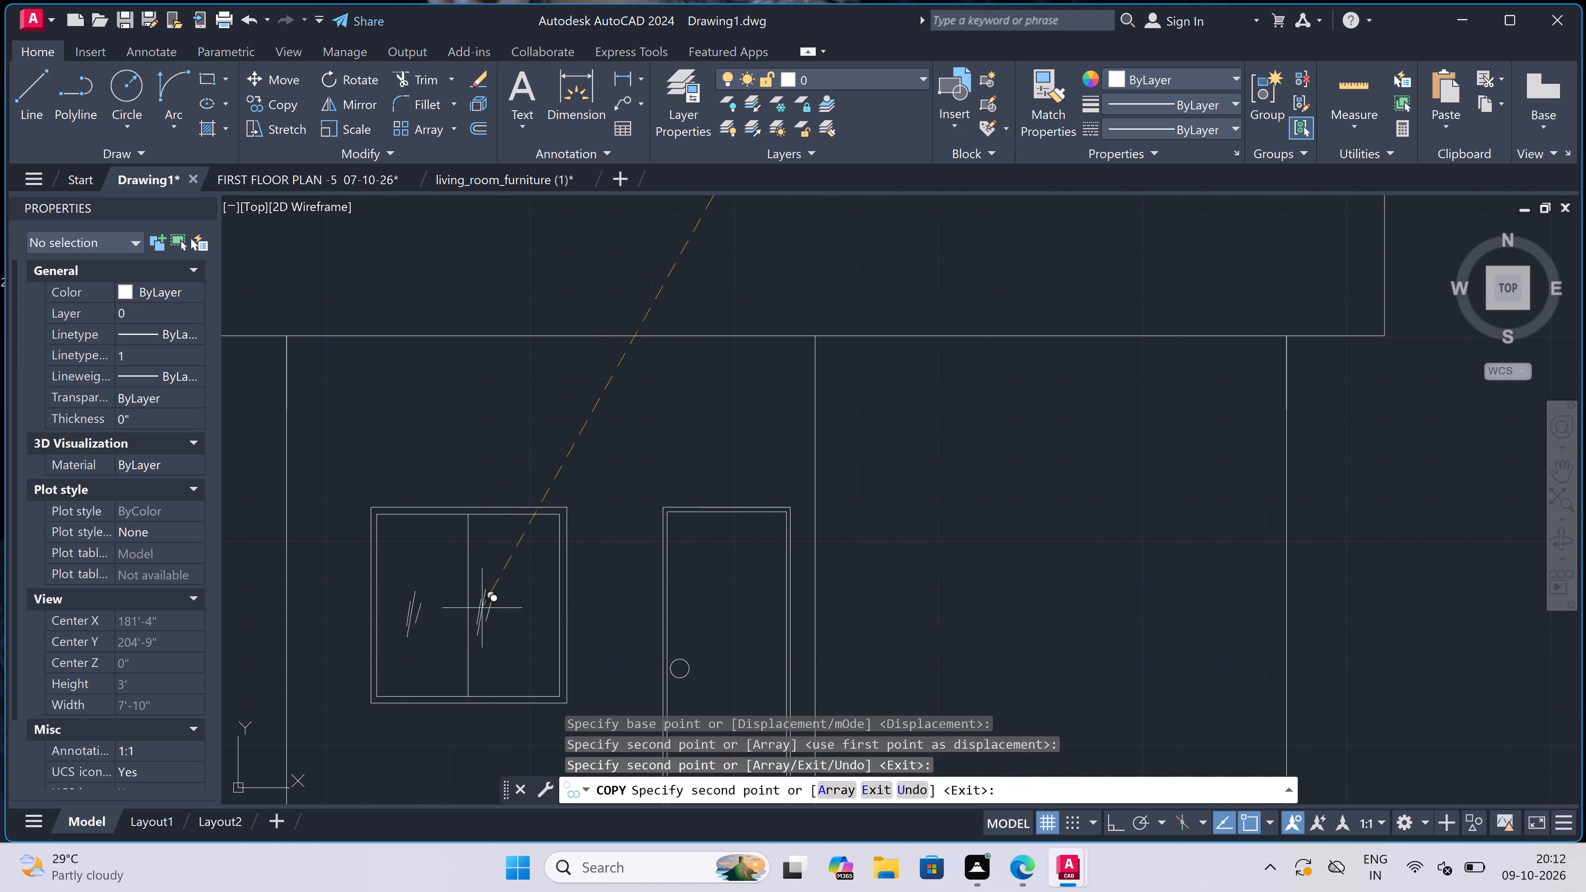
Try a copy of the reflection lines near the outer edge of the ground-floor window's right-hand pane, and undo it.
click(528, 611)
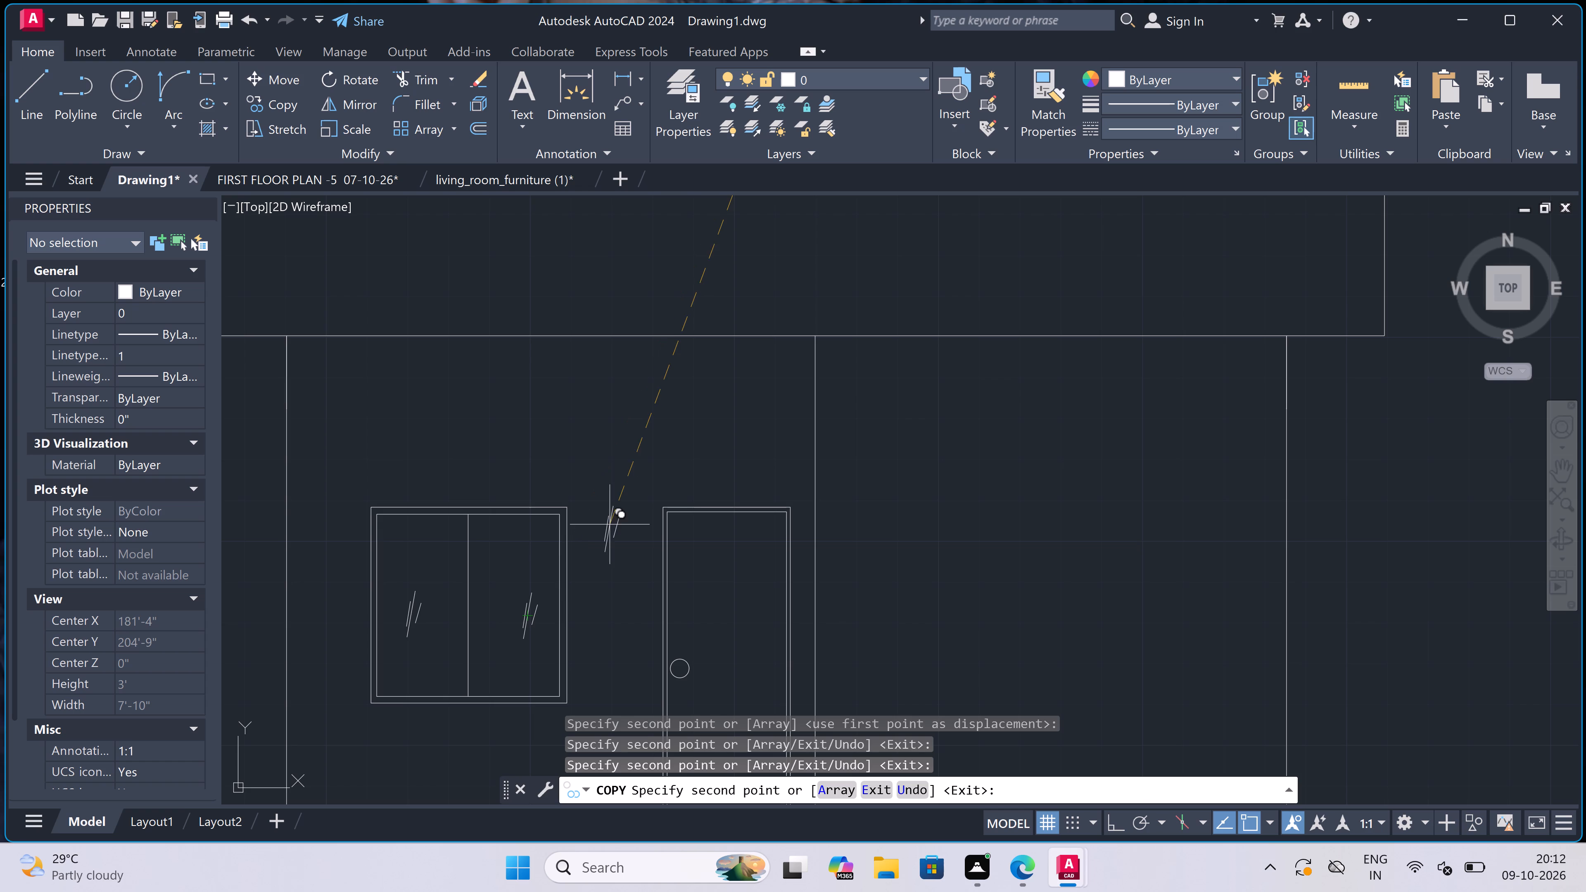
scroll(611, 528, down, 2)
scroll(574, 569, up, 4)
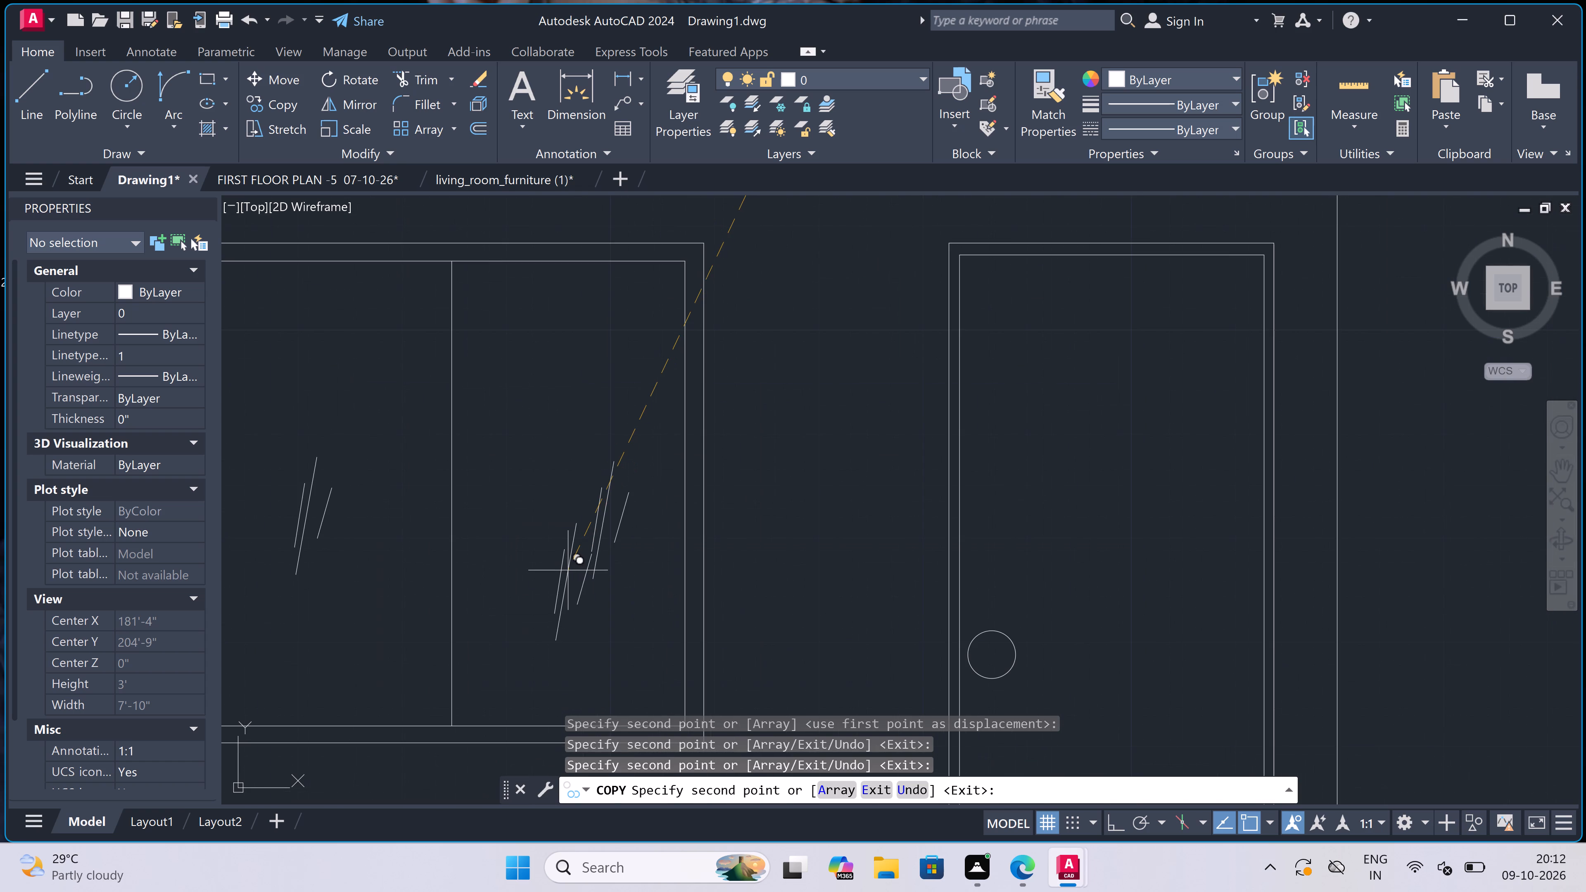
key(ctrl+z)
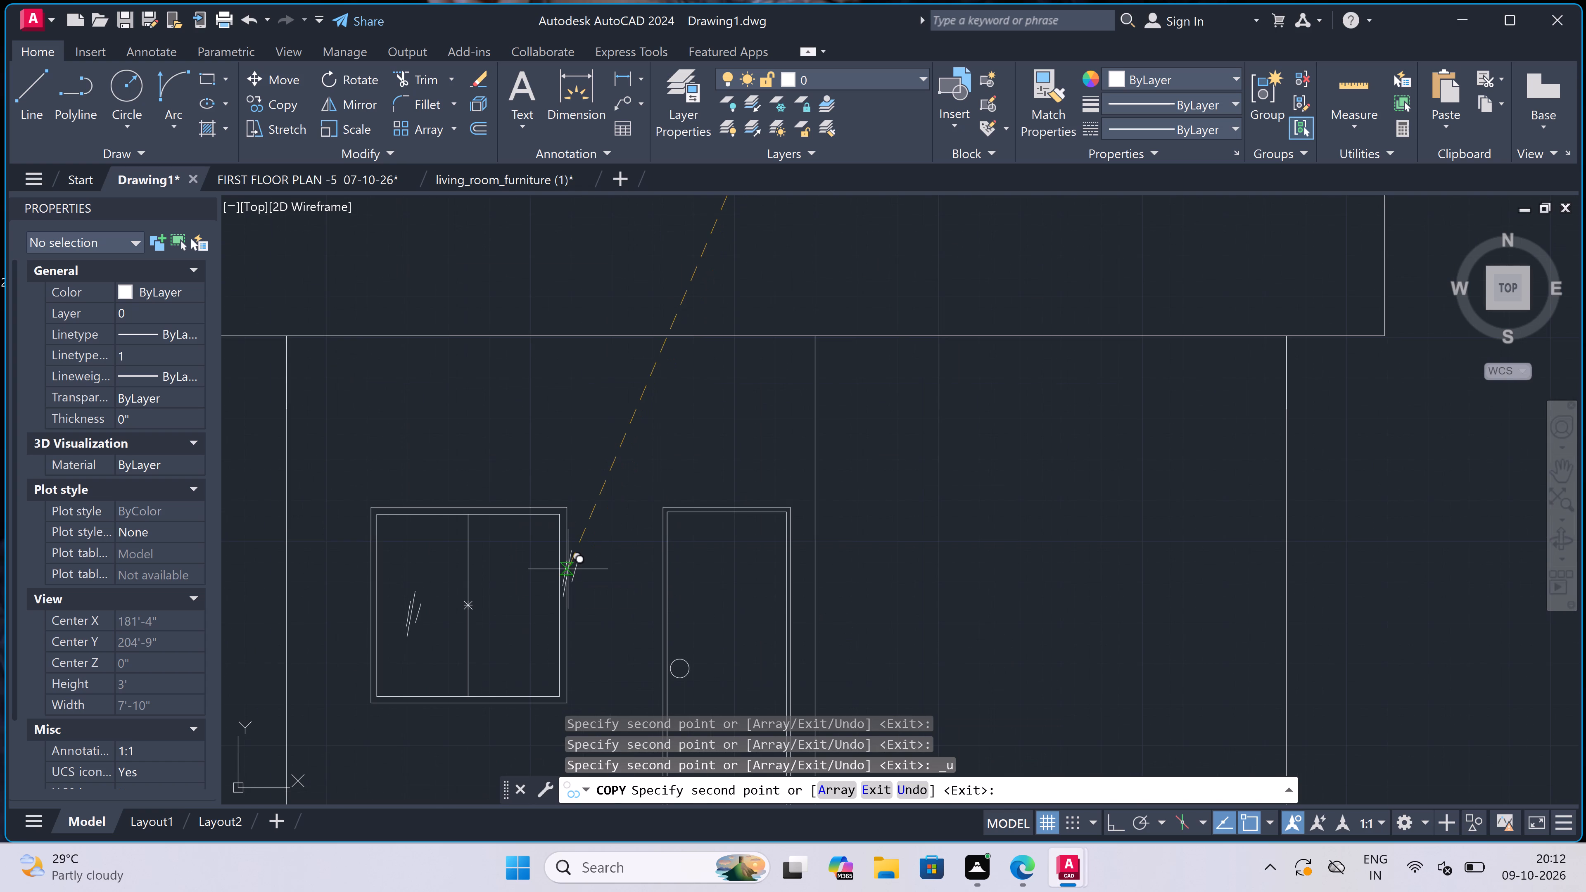
Place a copy of the reflection lines in the ground-floor window's right-hand pane, closer to the central mullion, and end the copying.
scroll(500, 614, up, 1)
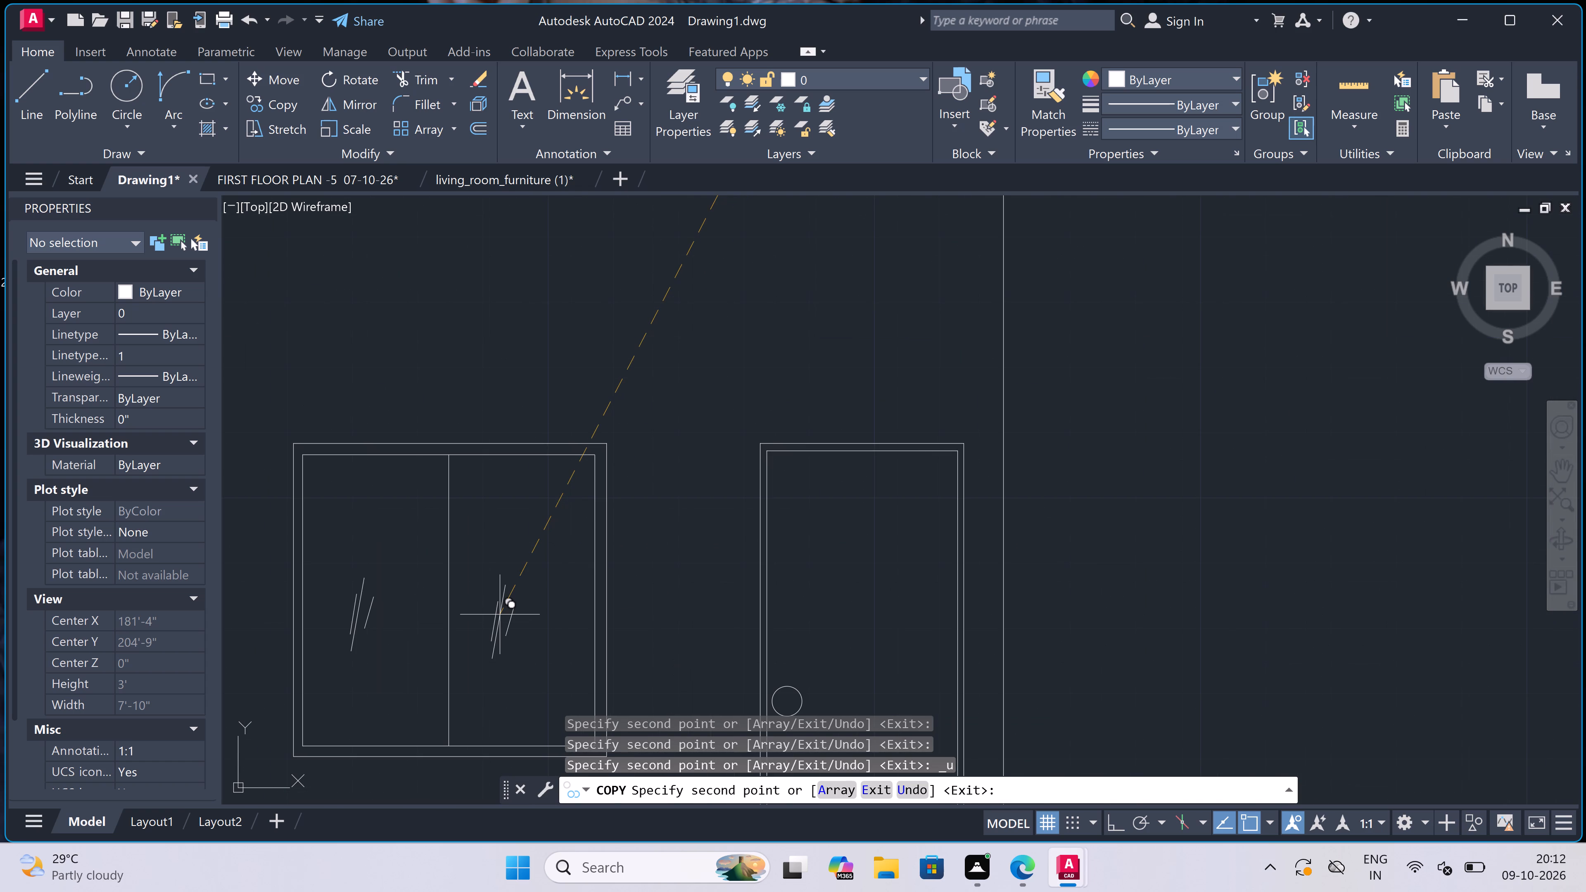
click(500, 614)
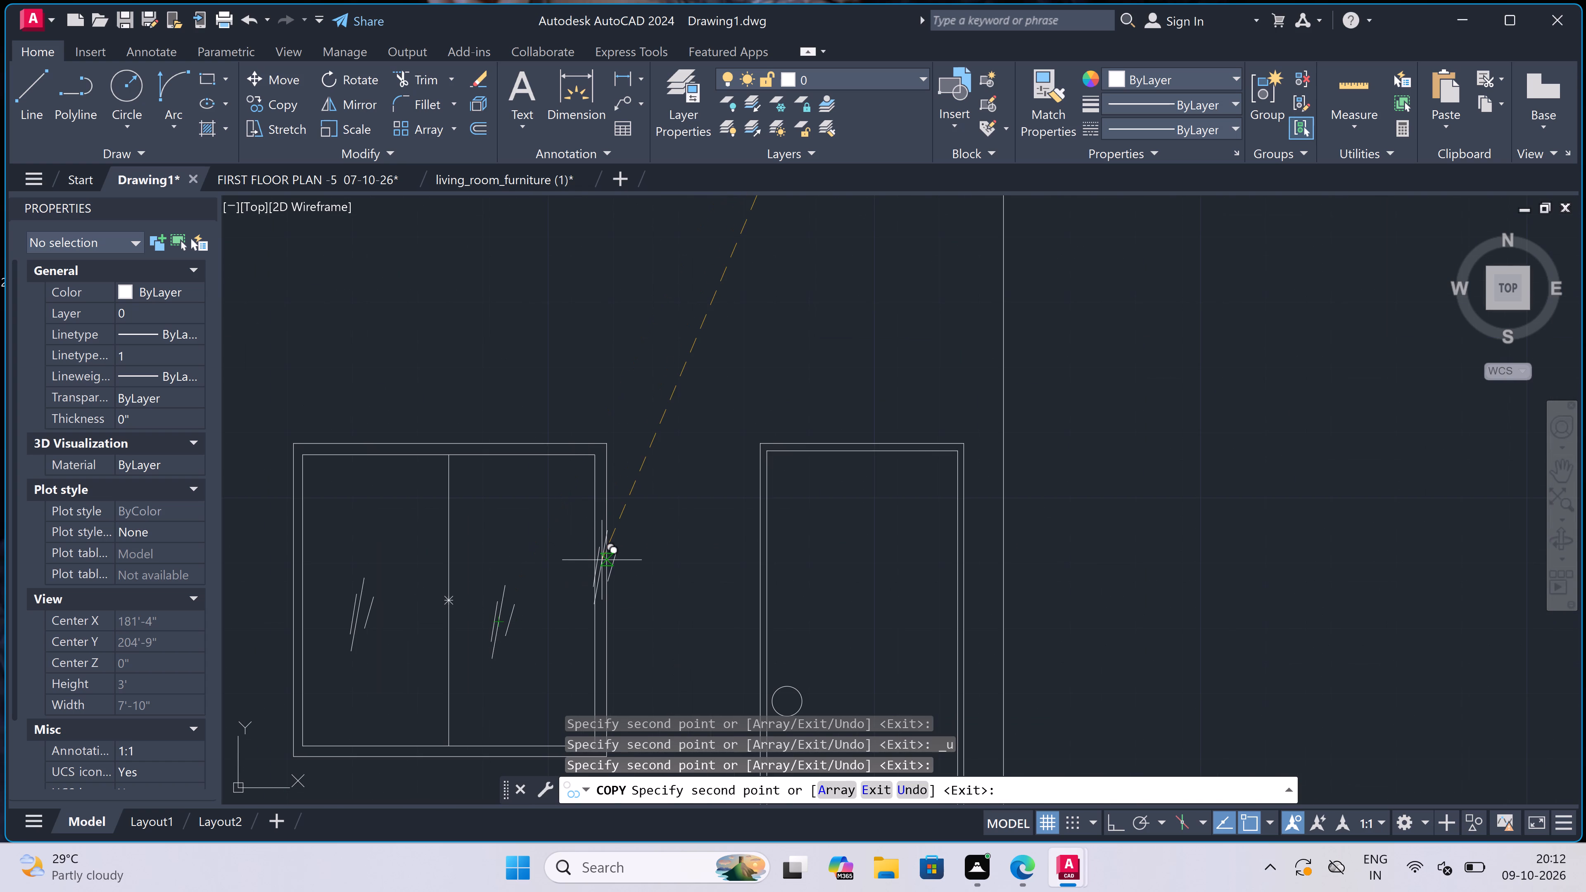
key(Escape)
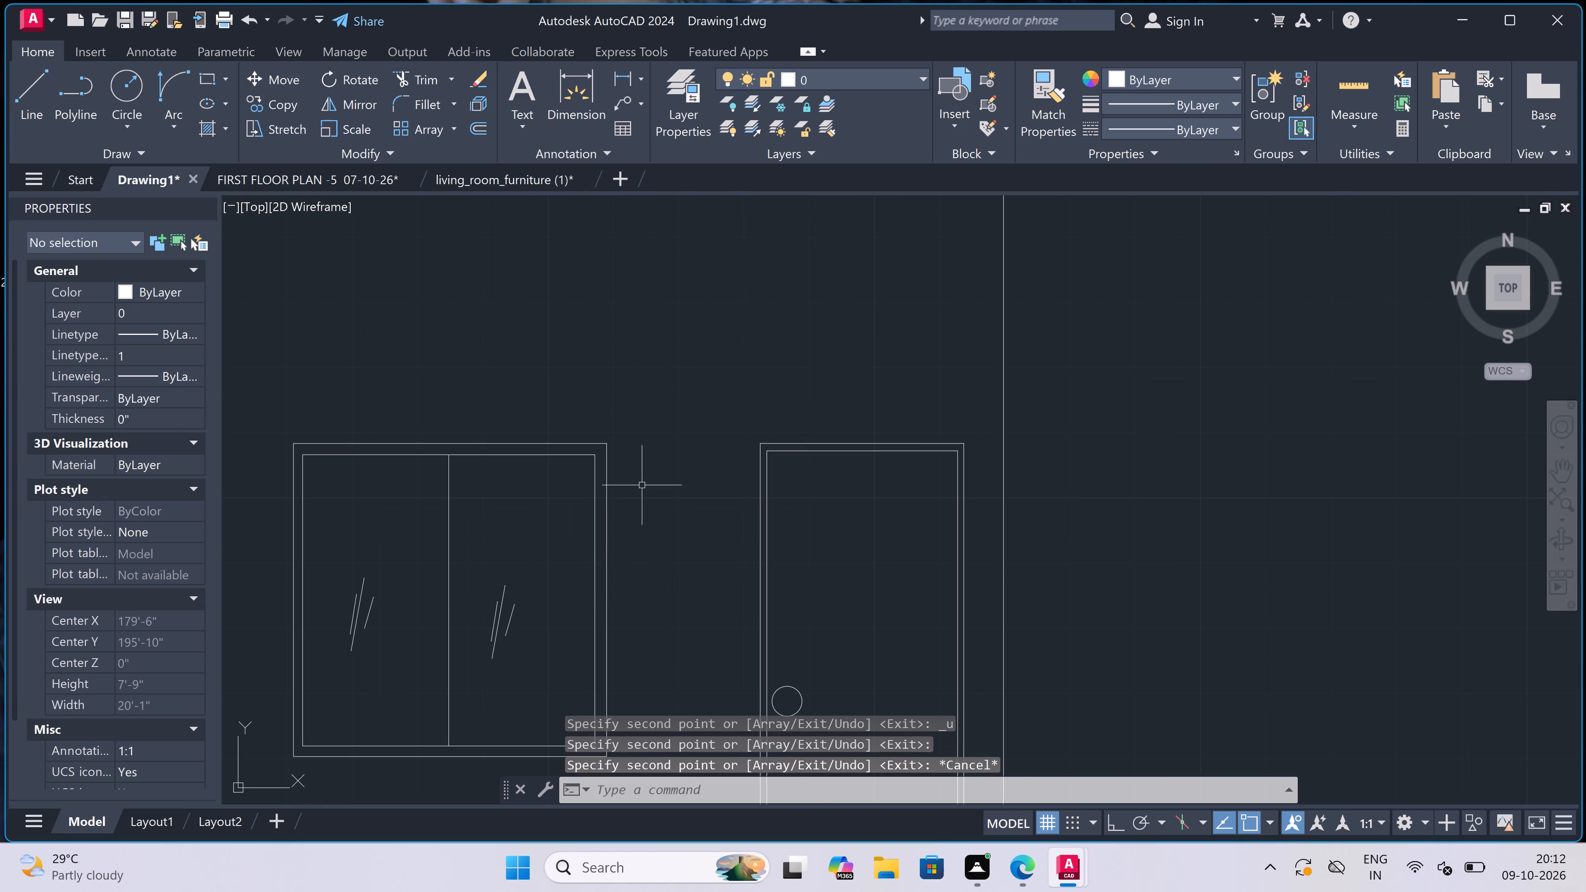
Examine the elevation, section, floor plans and their titles within the sheet border.
scroll(693, 381, down, 7)
scroll(693, 385, up, 2)
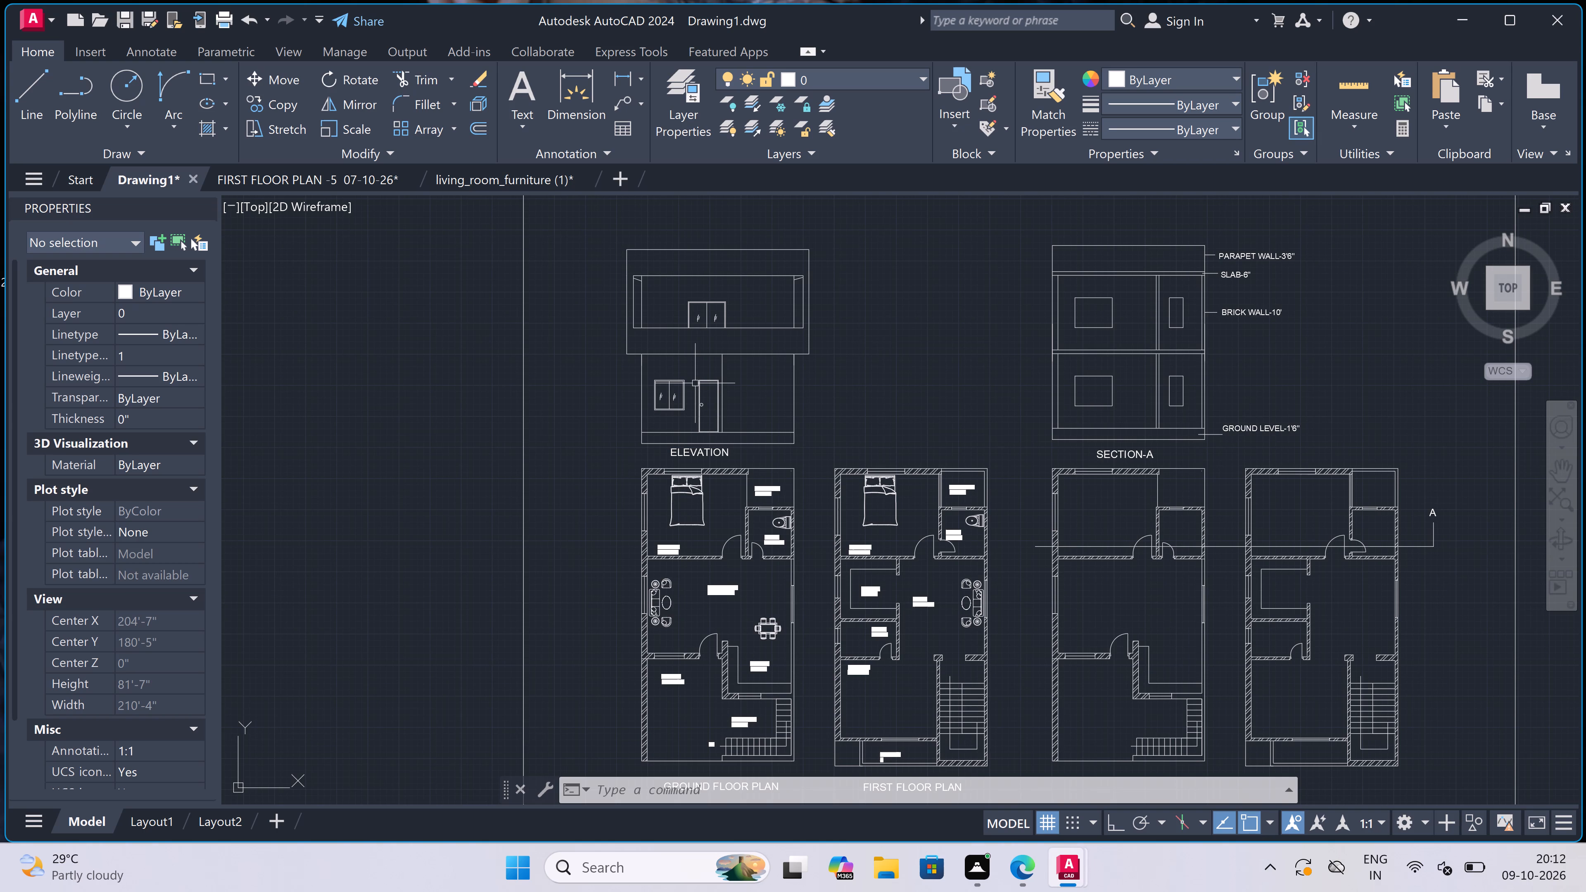
scroll(695, 382, down, 2)
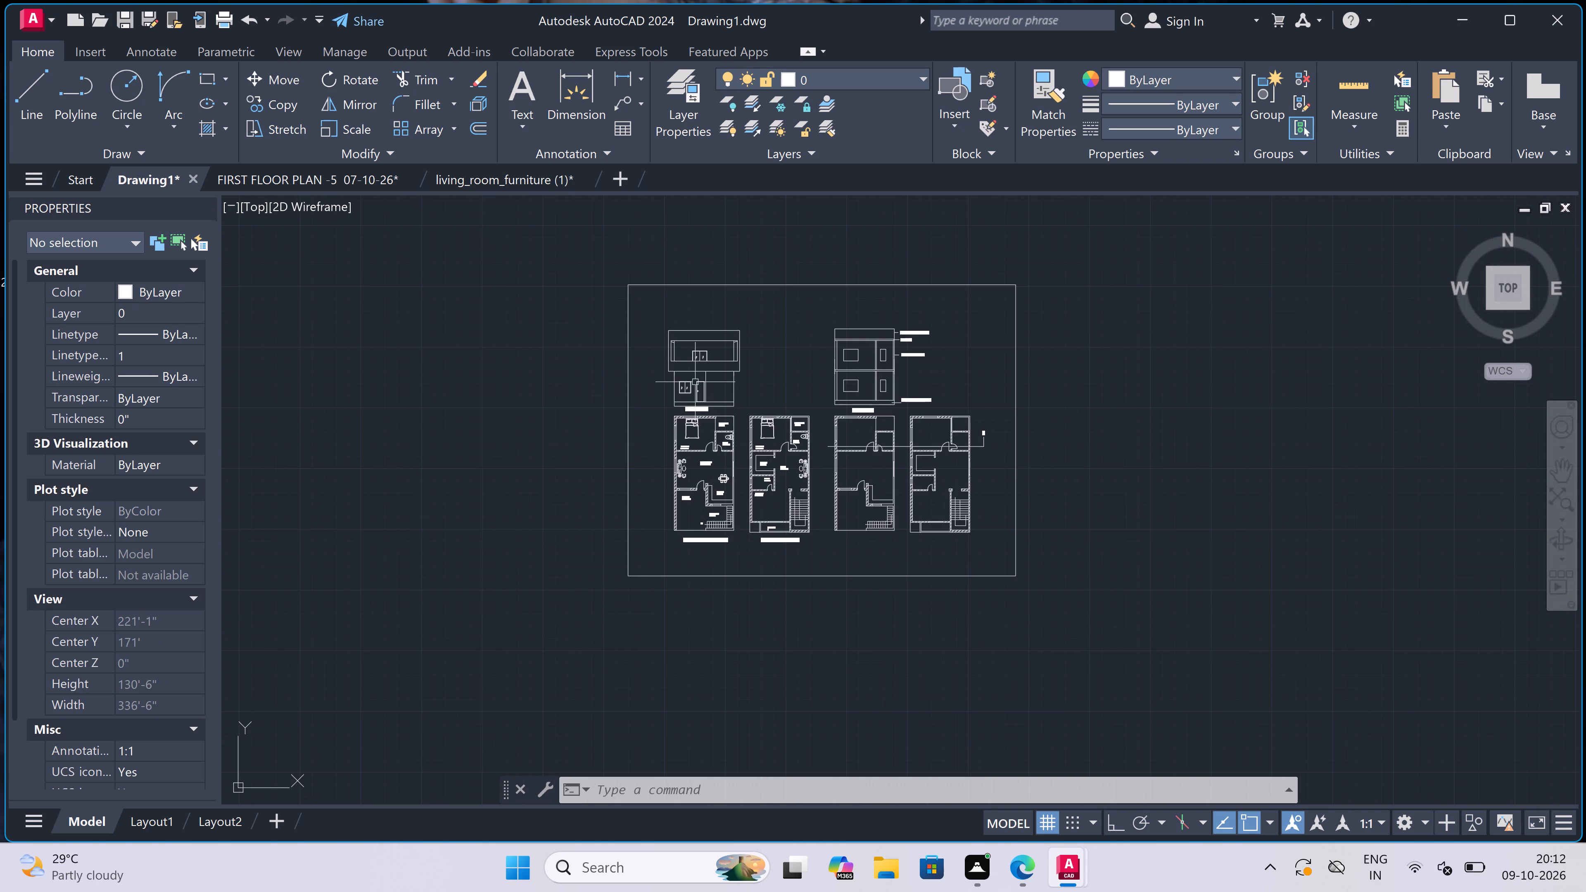
scroll(979, 330, up, 2)
scroll(937, 308, up, 1)
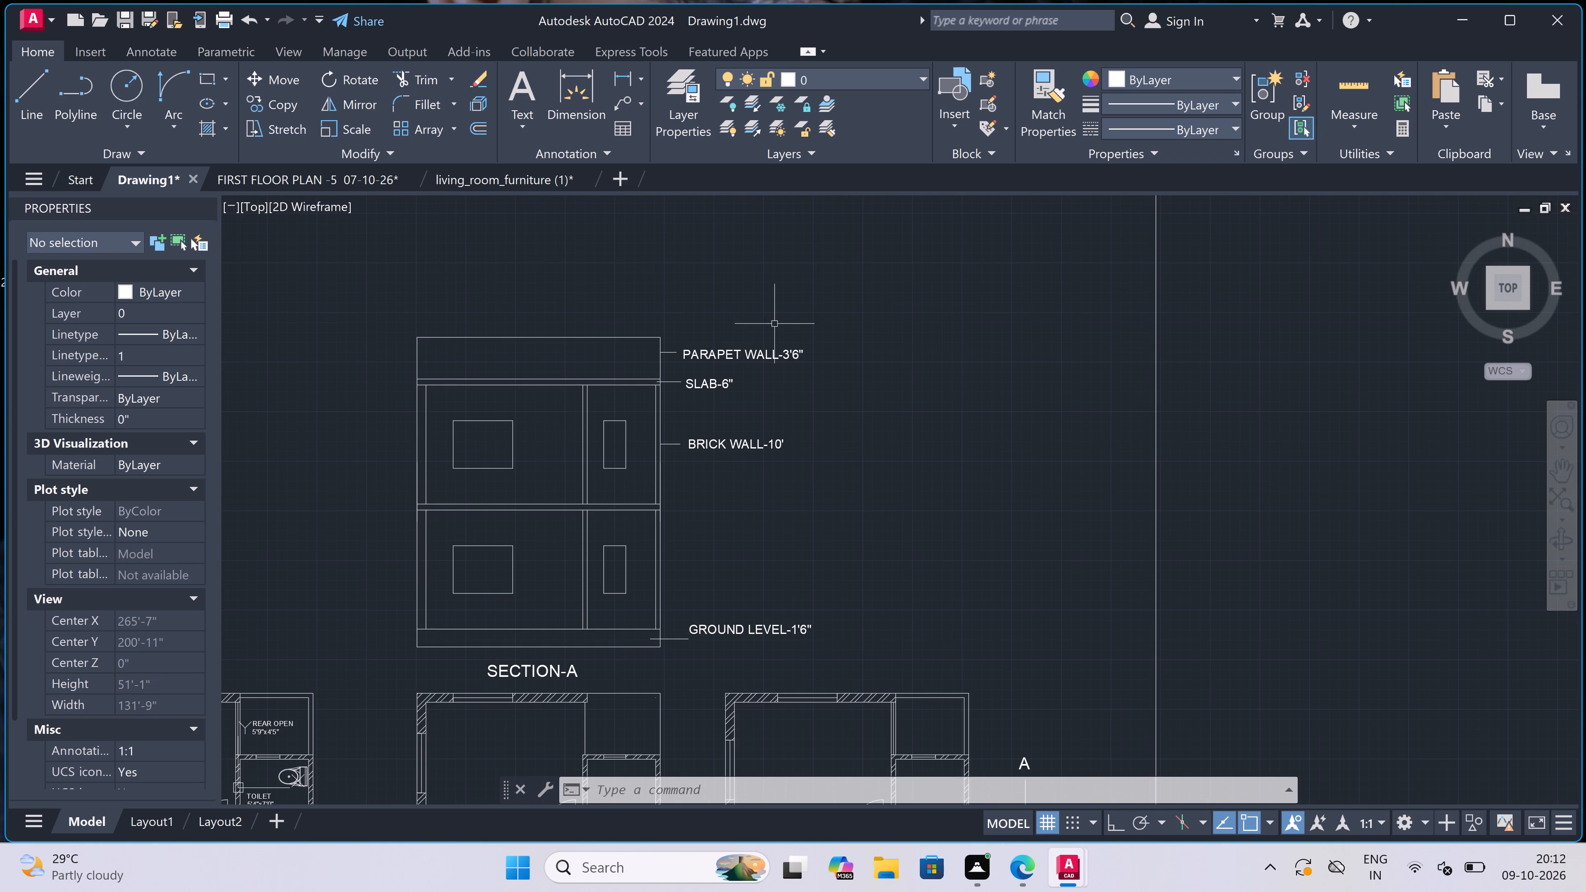
scroll(774, 324, down, 3)
scroll(548, 555, up, 3)
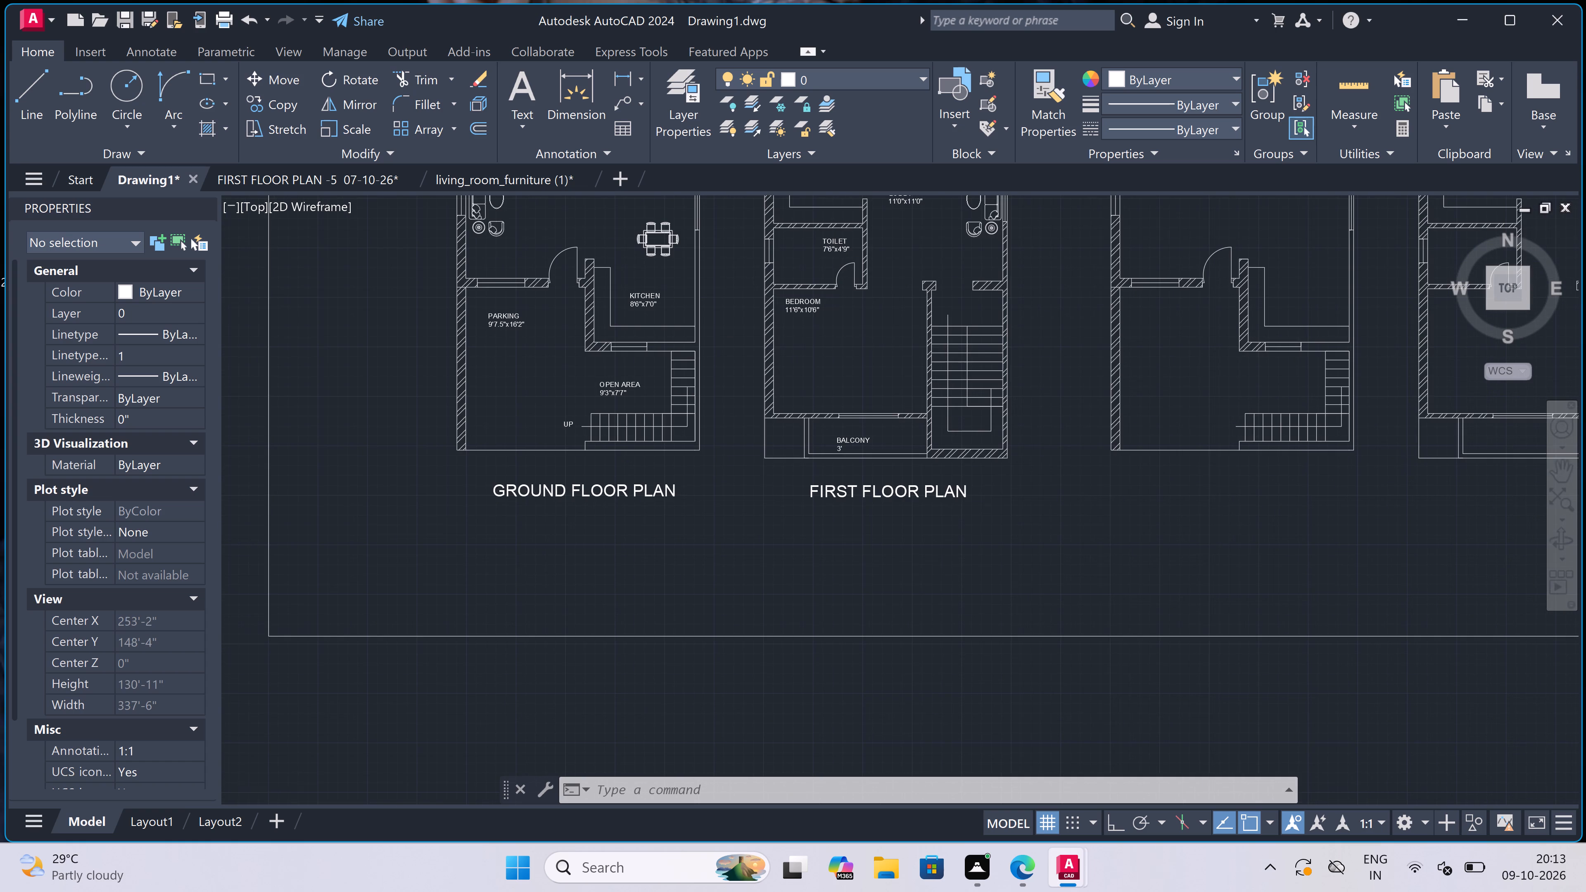
scroll(543, 526, down, 2)
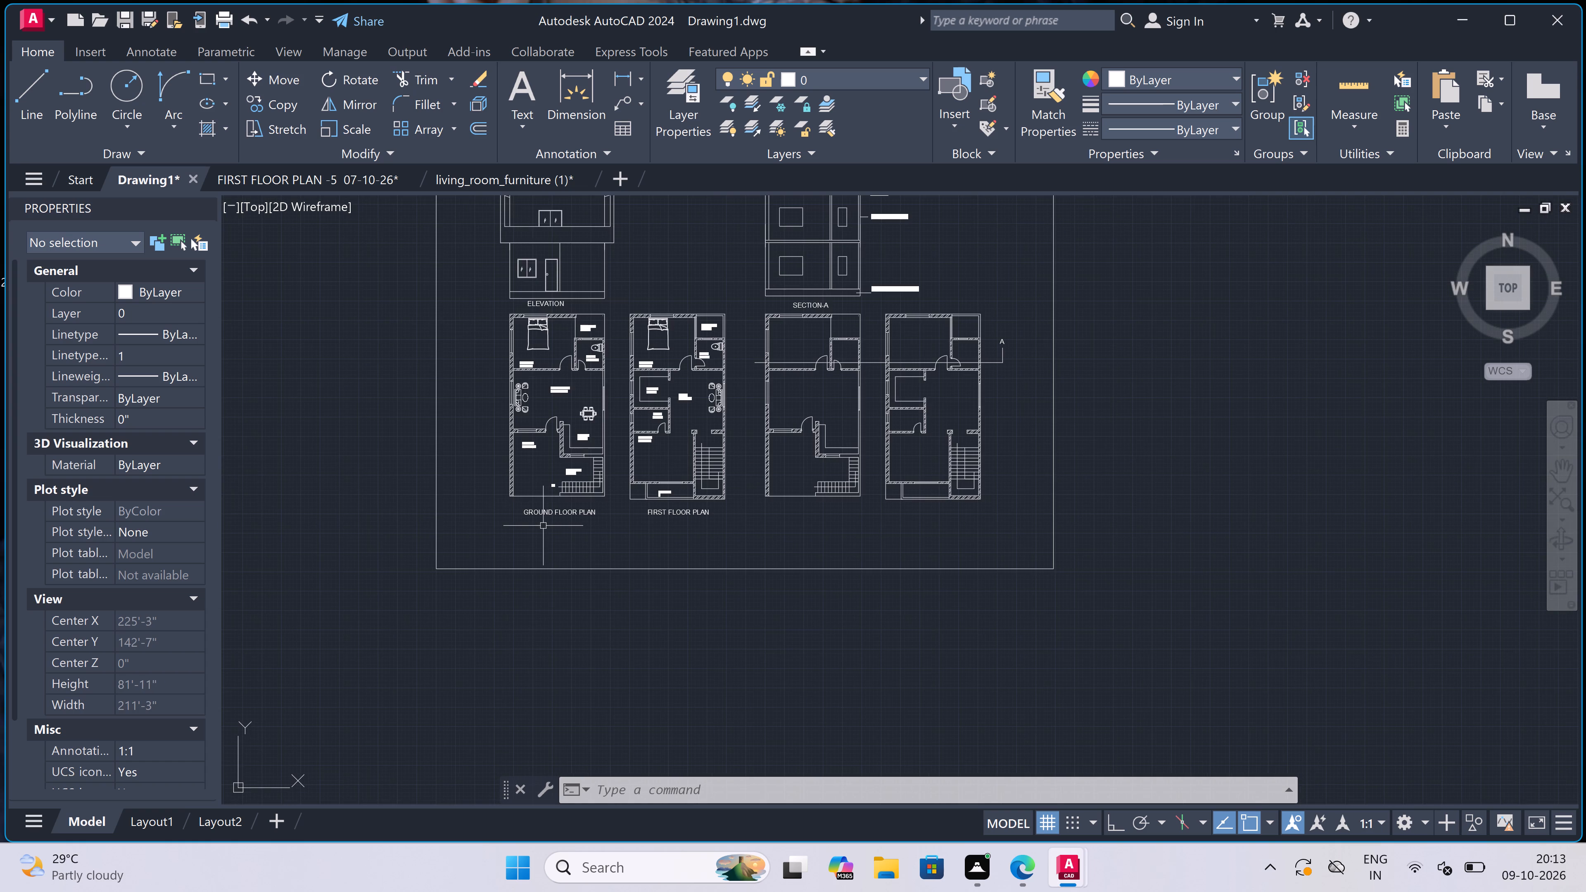
scroll(543, 526, down, 1)
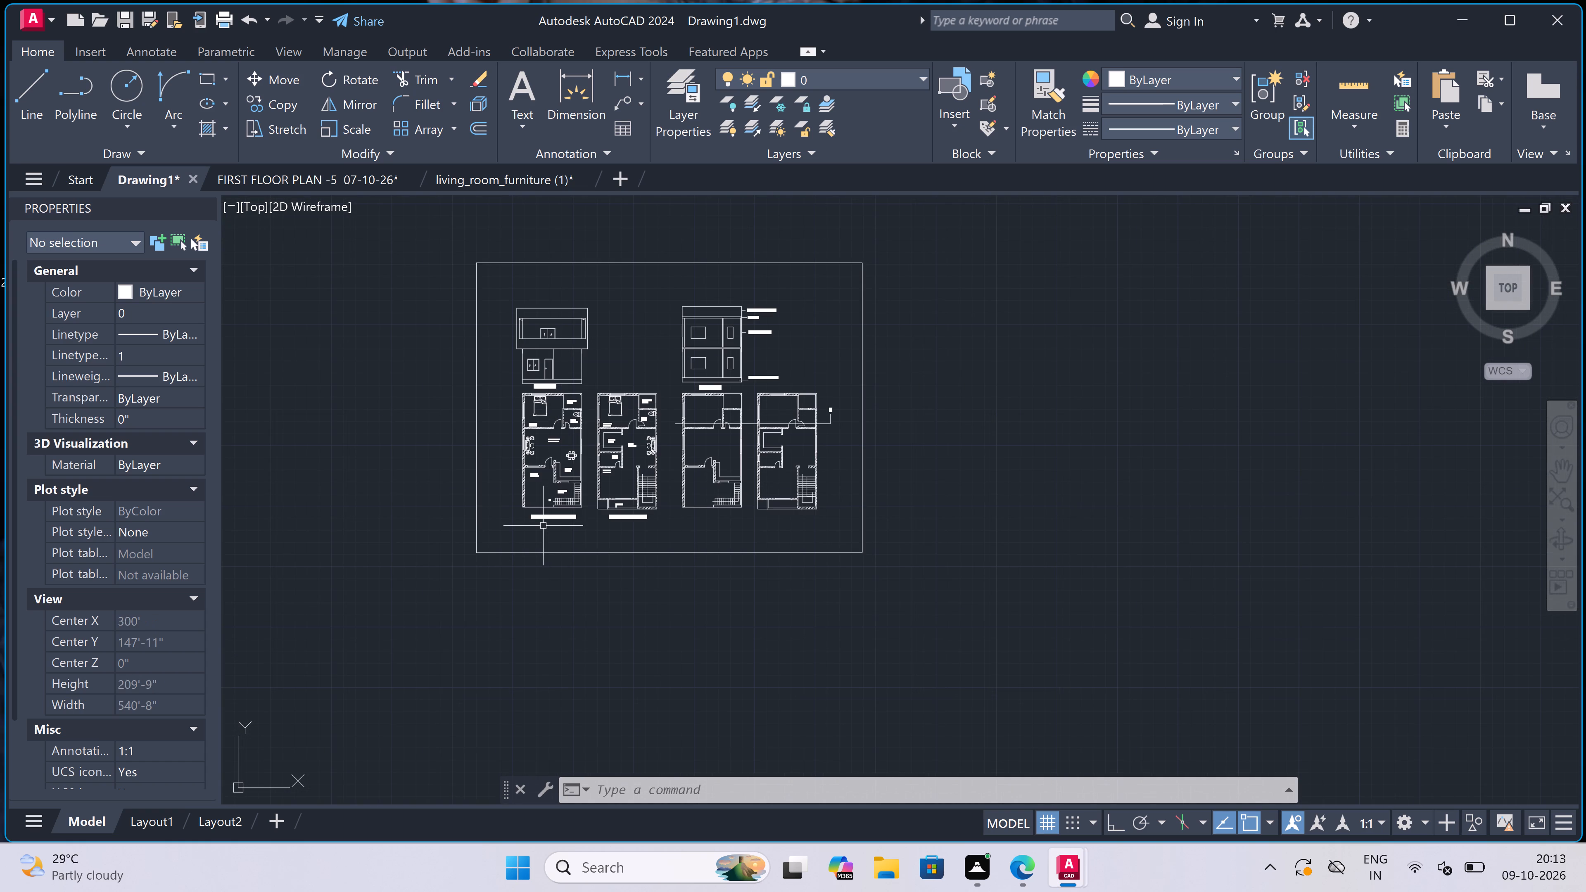
scroll(577, 273, up, 1)
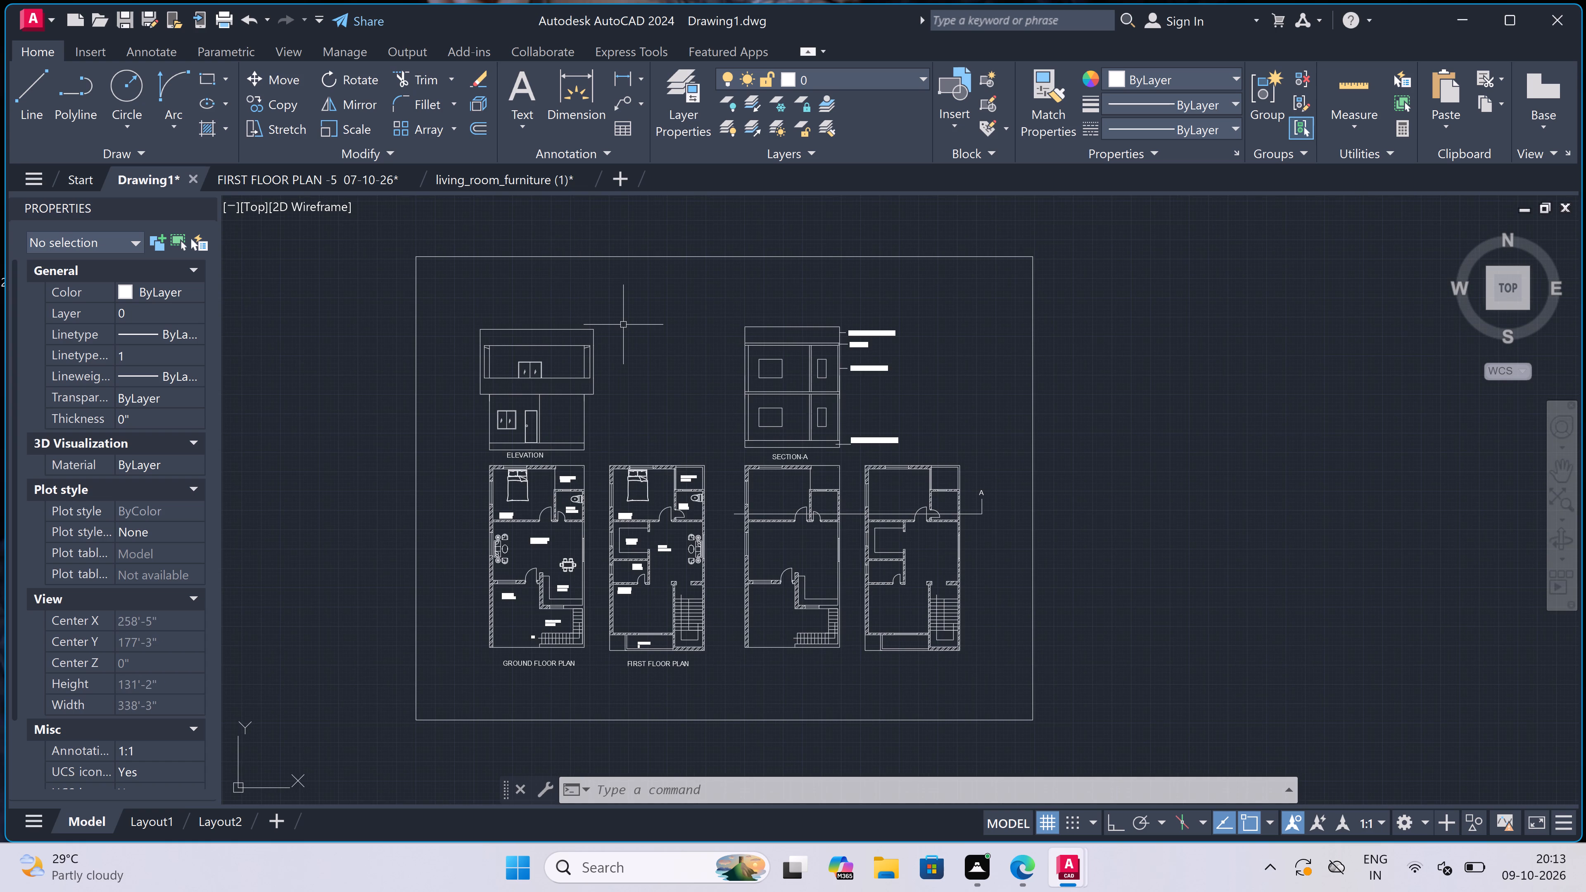
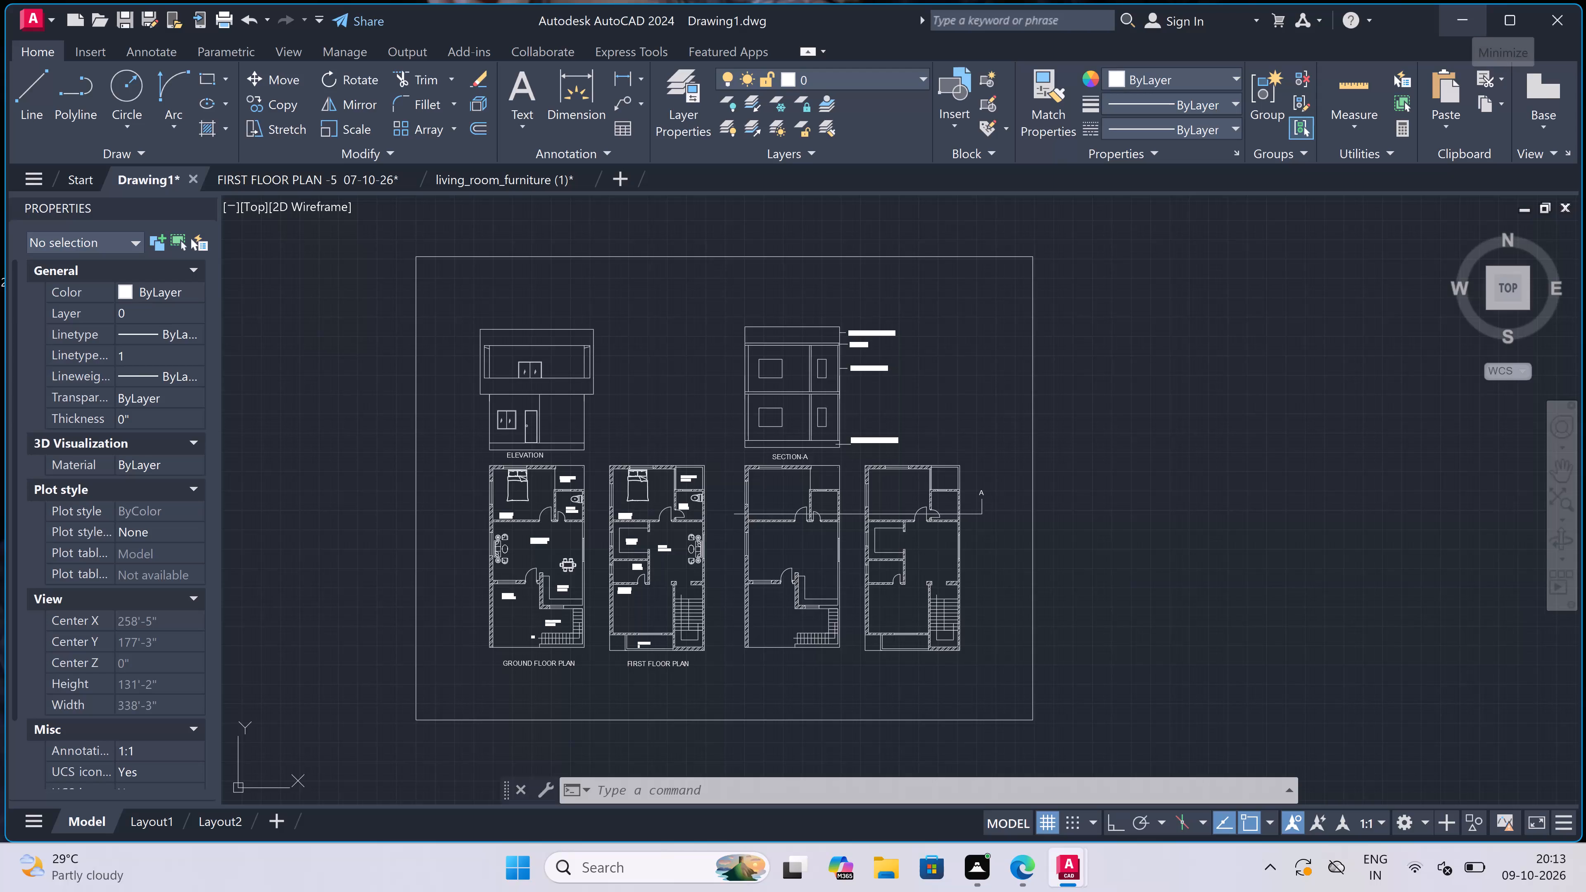
Start a single-sheet plot of the model with the DWG To PDF.pc3 plotter and ISO A4 (297.00 x 210.00 MM) paper.
key(ctrl+p)
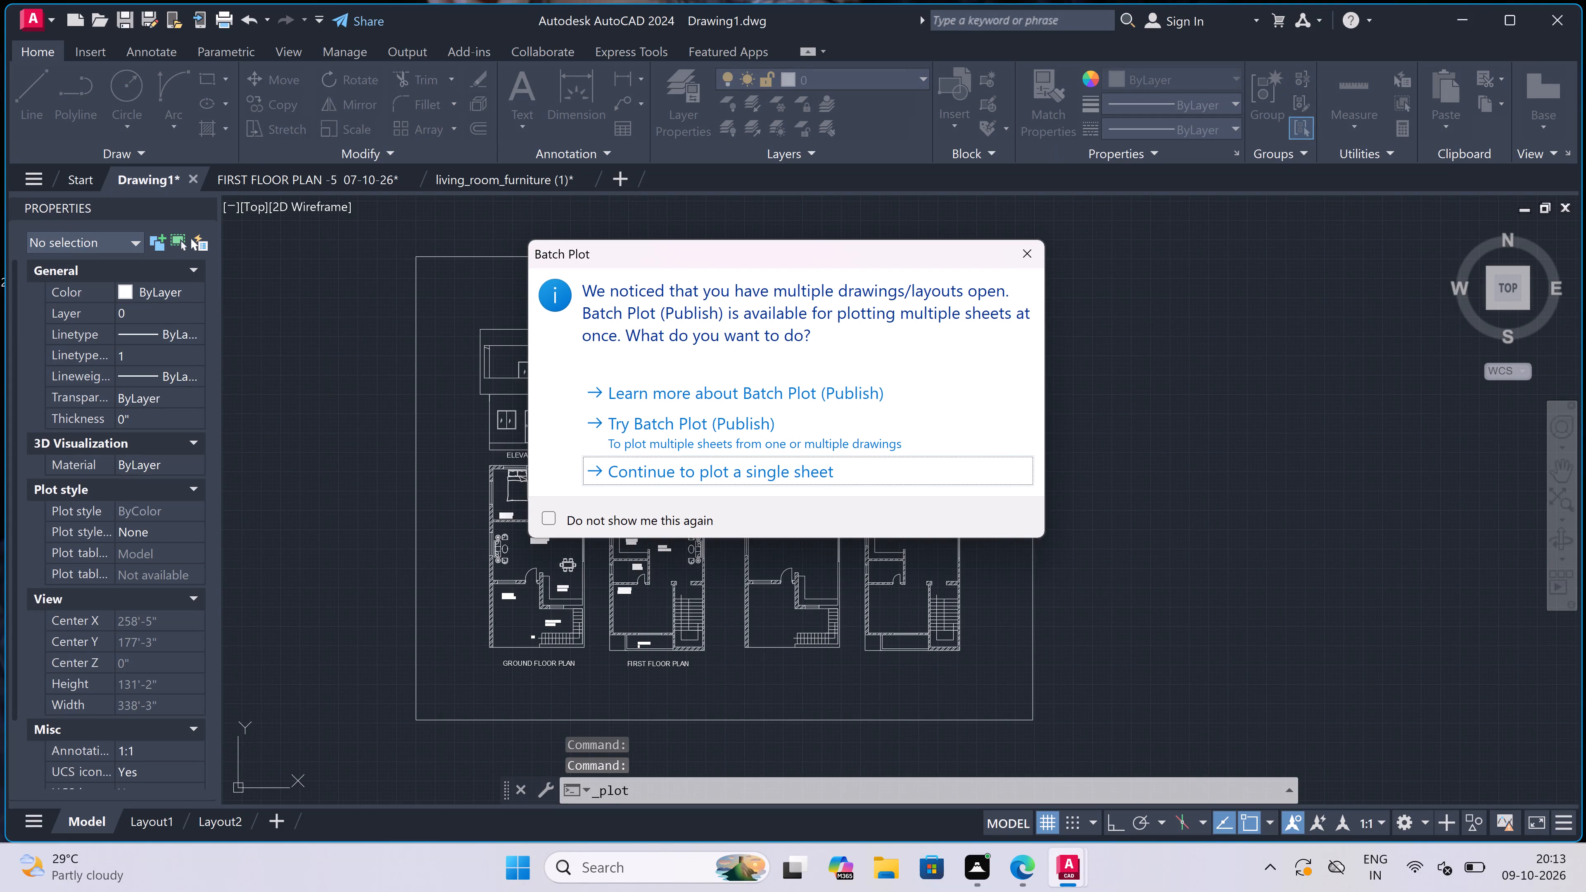
key(Escape)
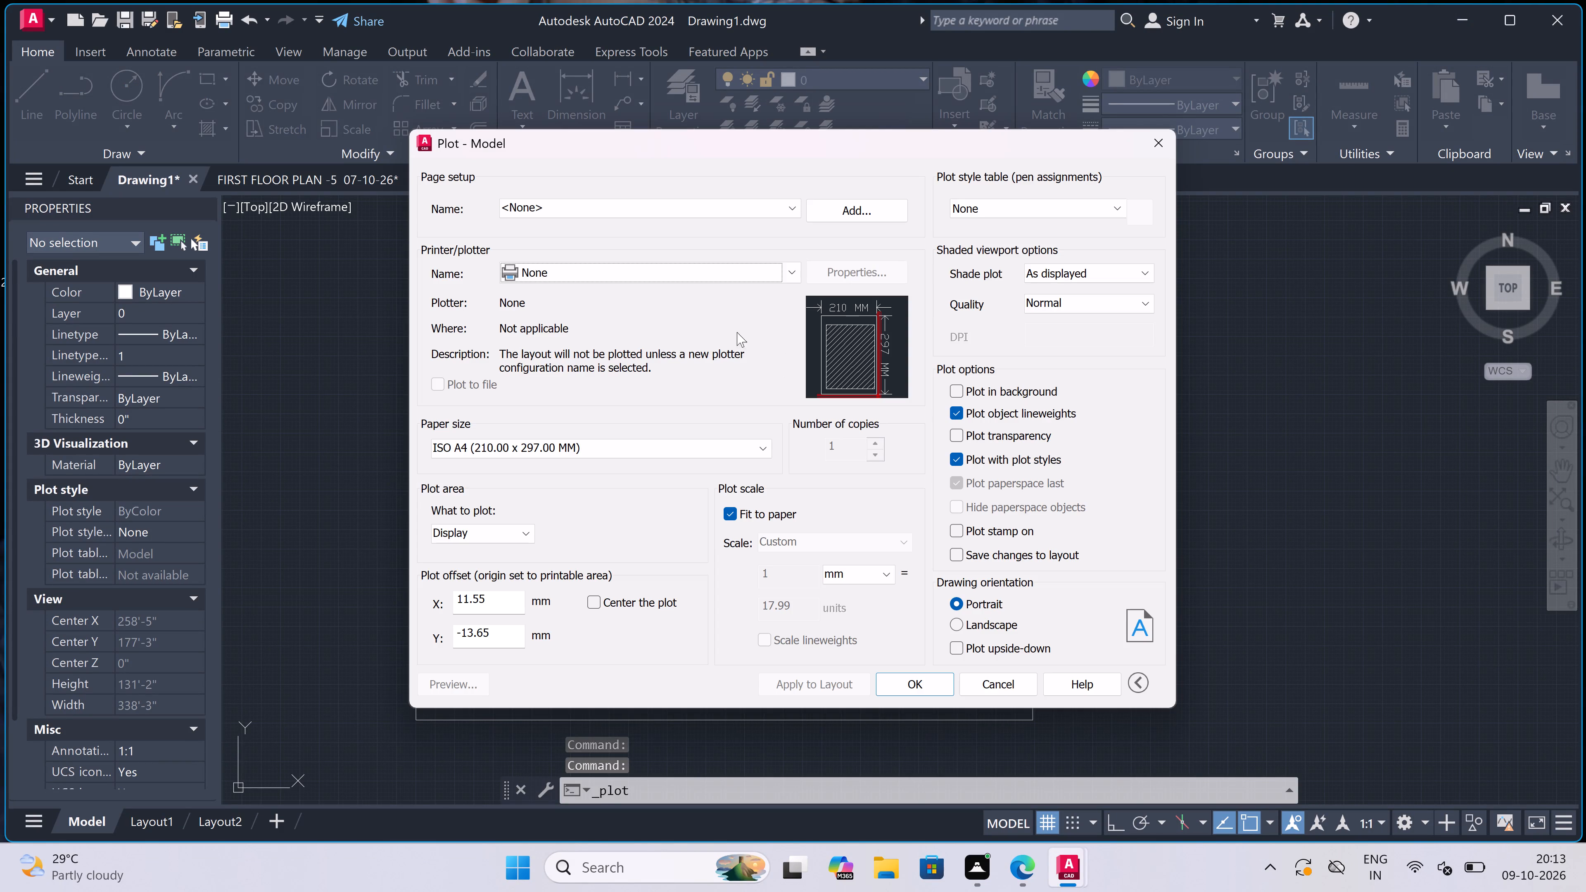
click(637, 270)
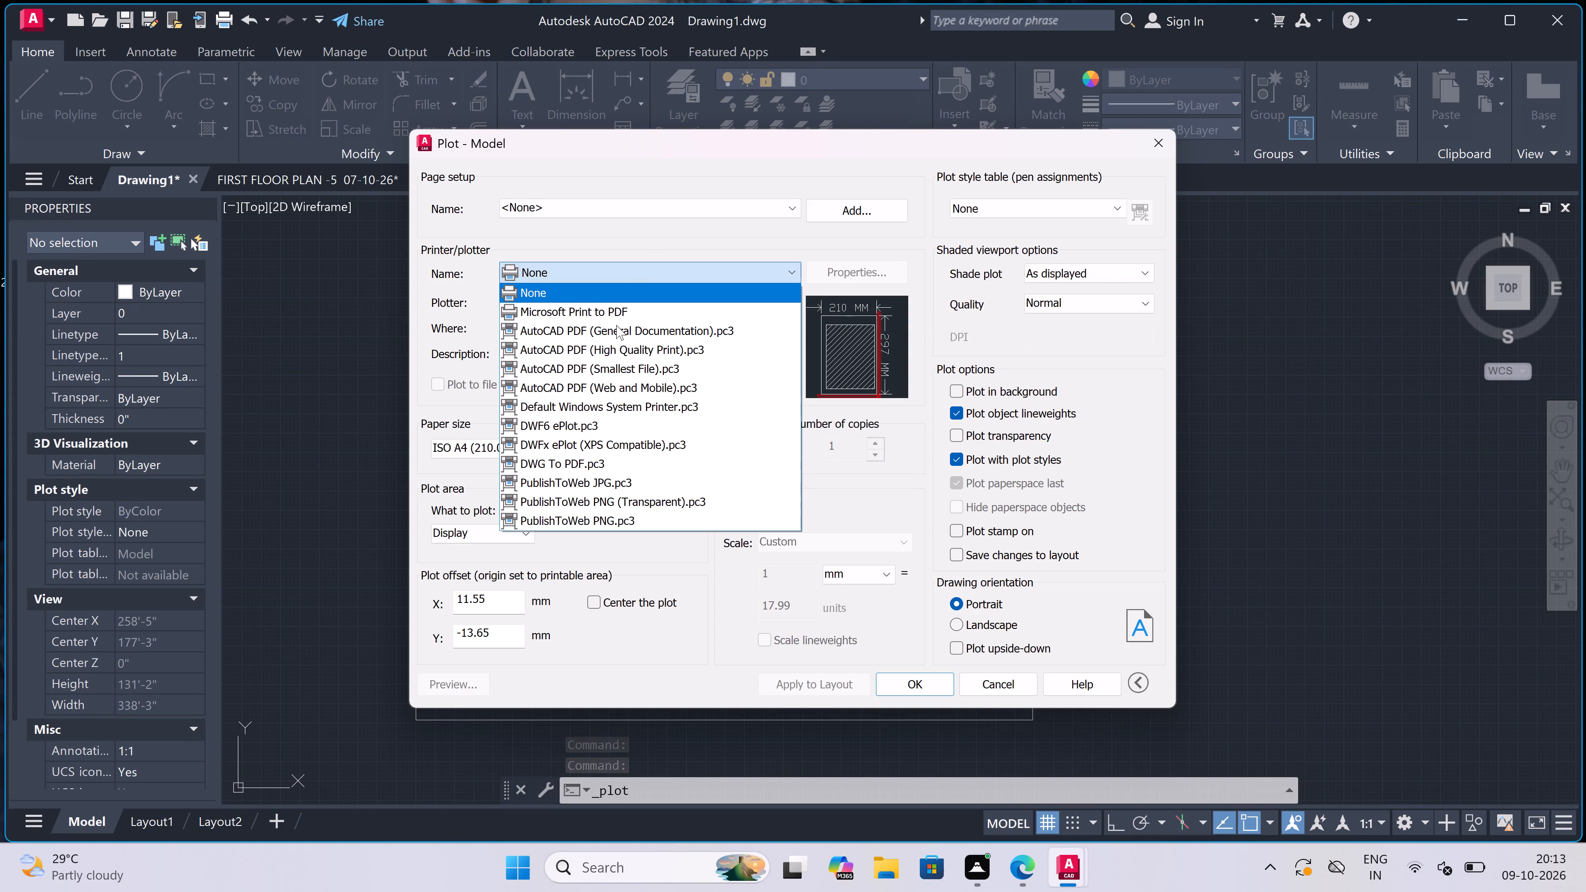
click(575, 457)
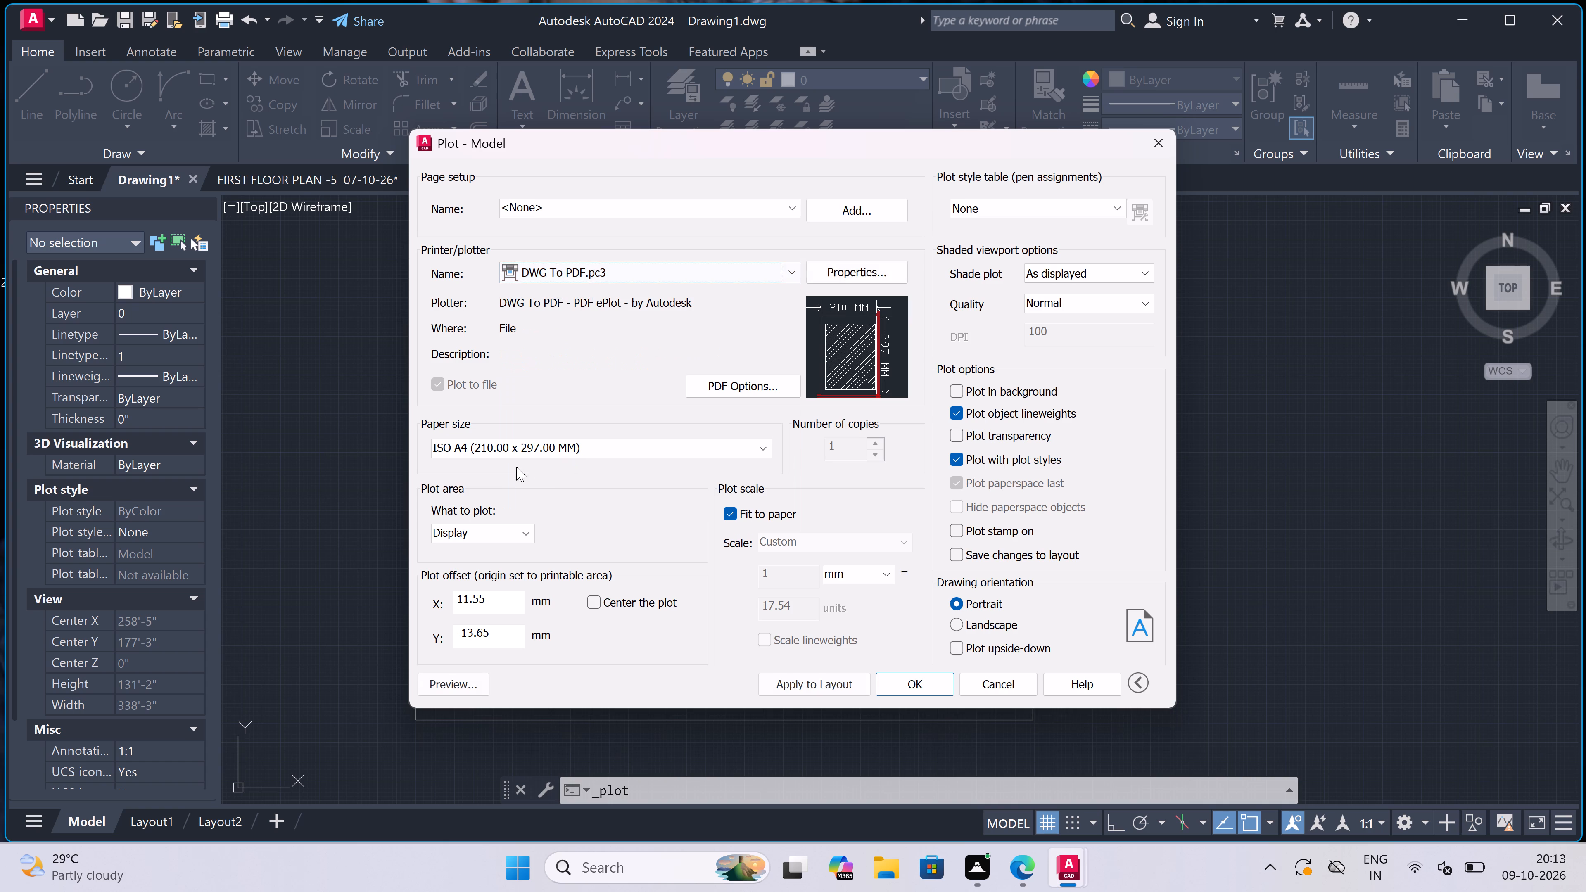
click(521, 443)
click(511, 472)
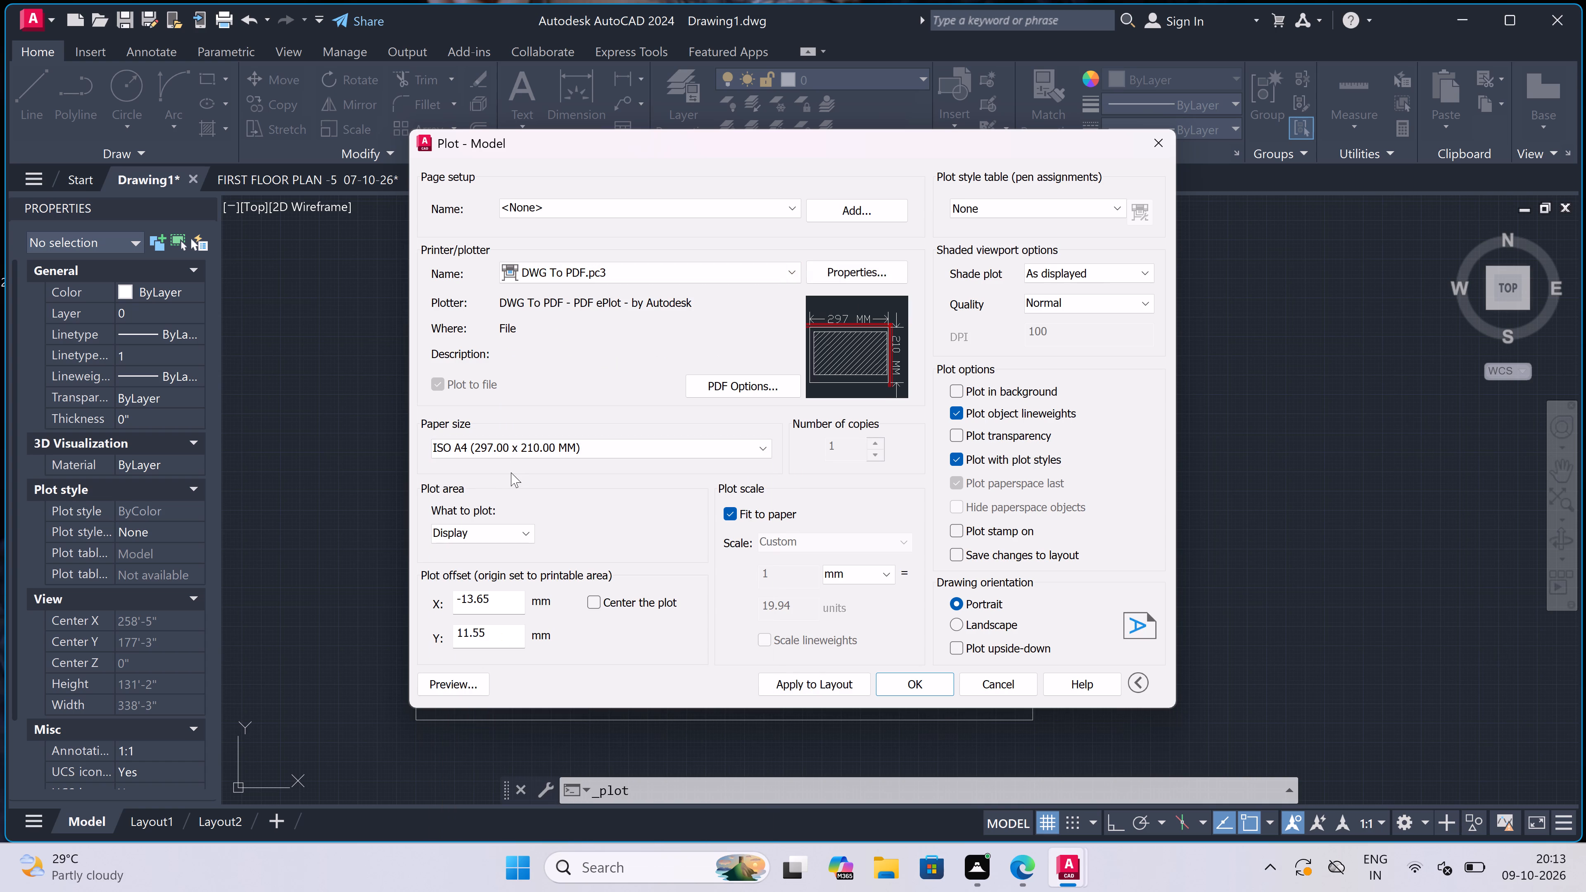
Set the plot area to a window spanning the sheet border's opposite corners and centre the plot.
double_click(471, 533)
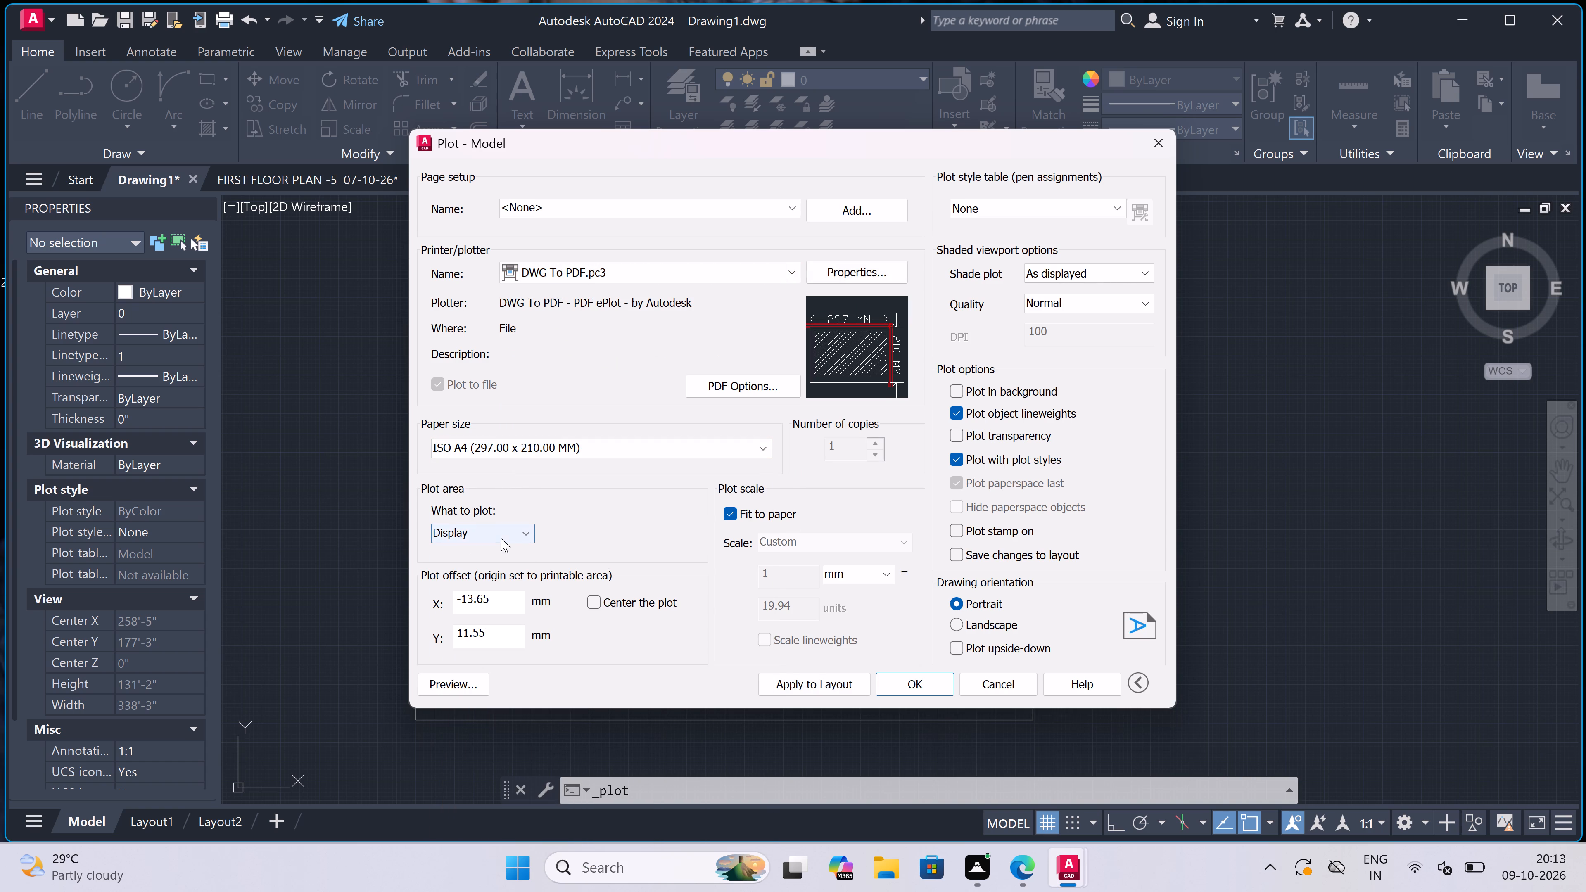
click(503, 538)
click(499, 588)
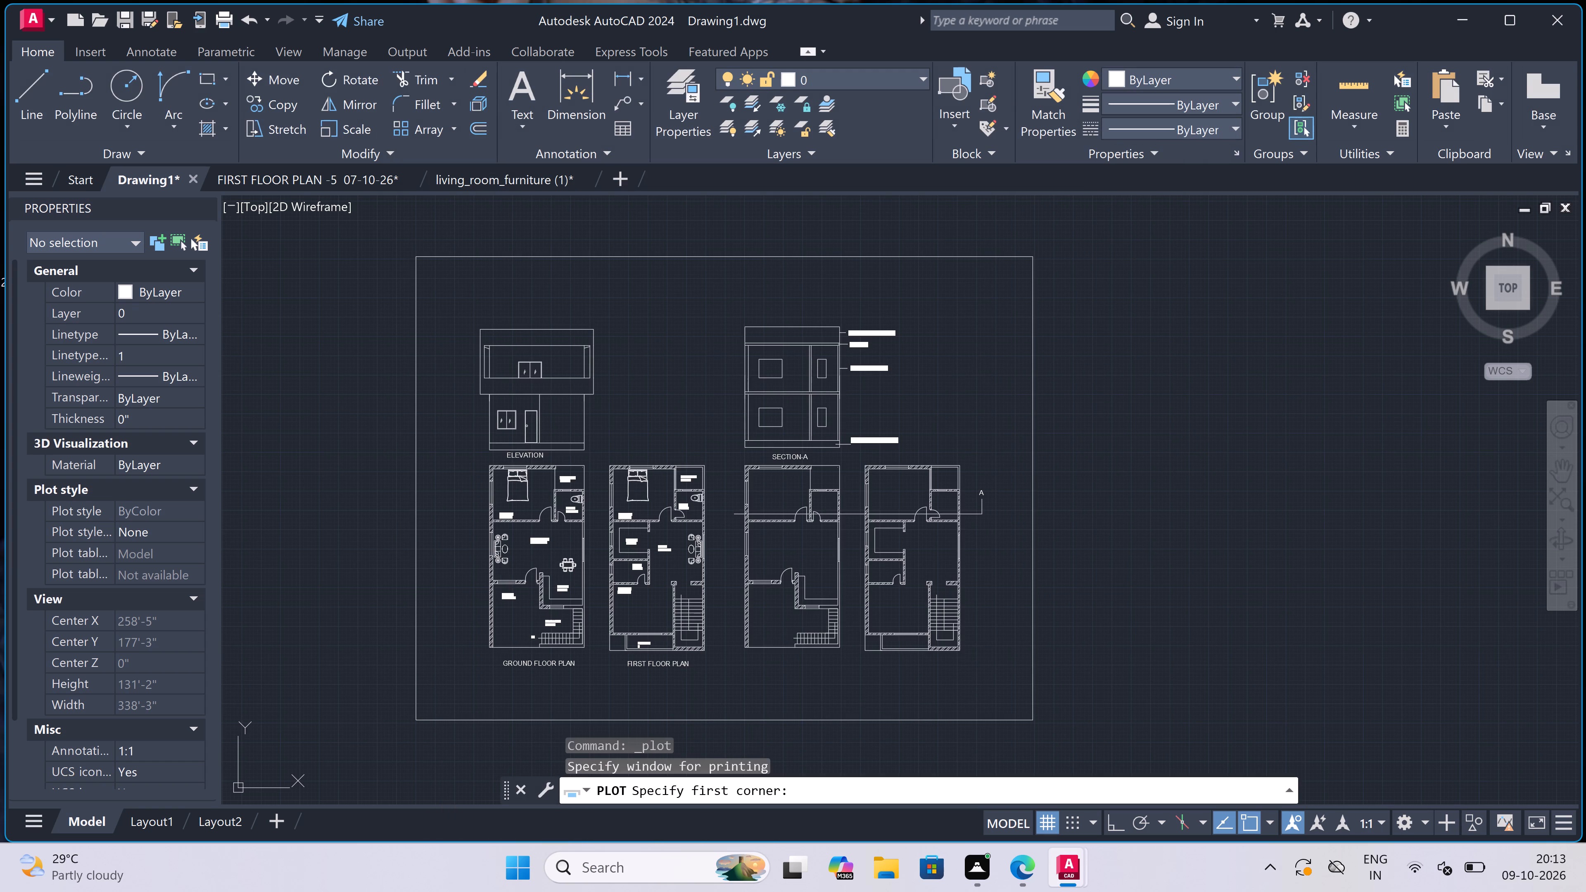
drag(420, 255, 426, 262)
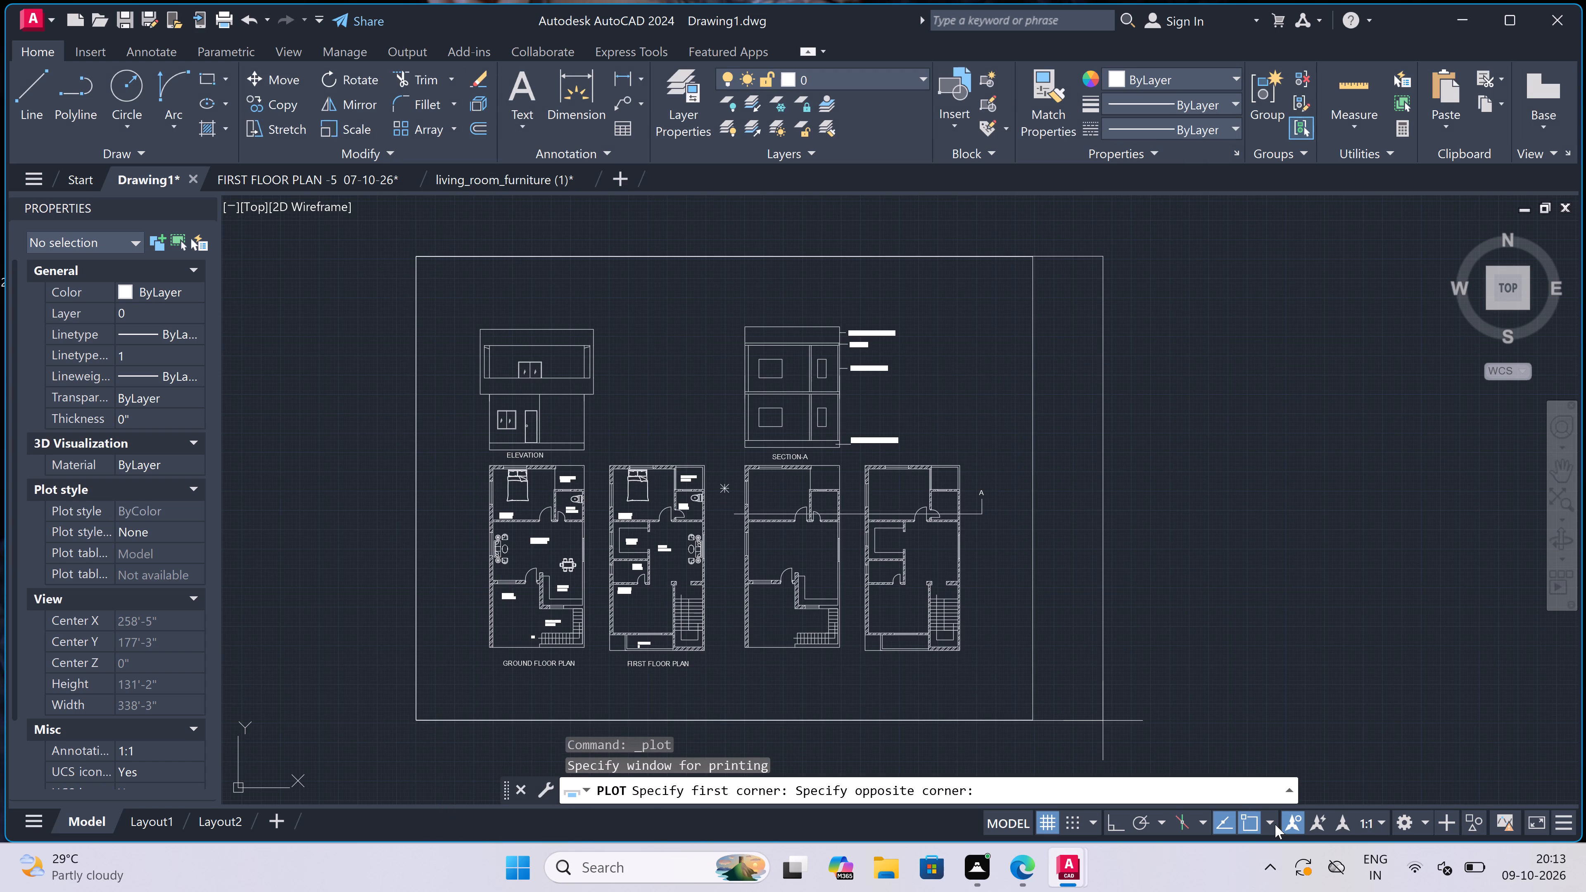
click(1038, 726)
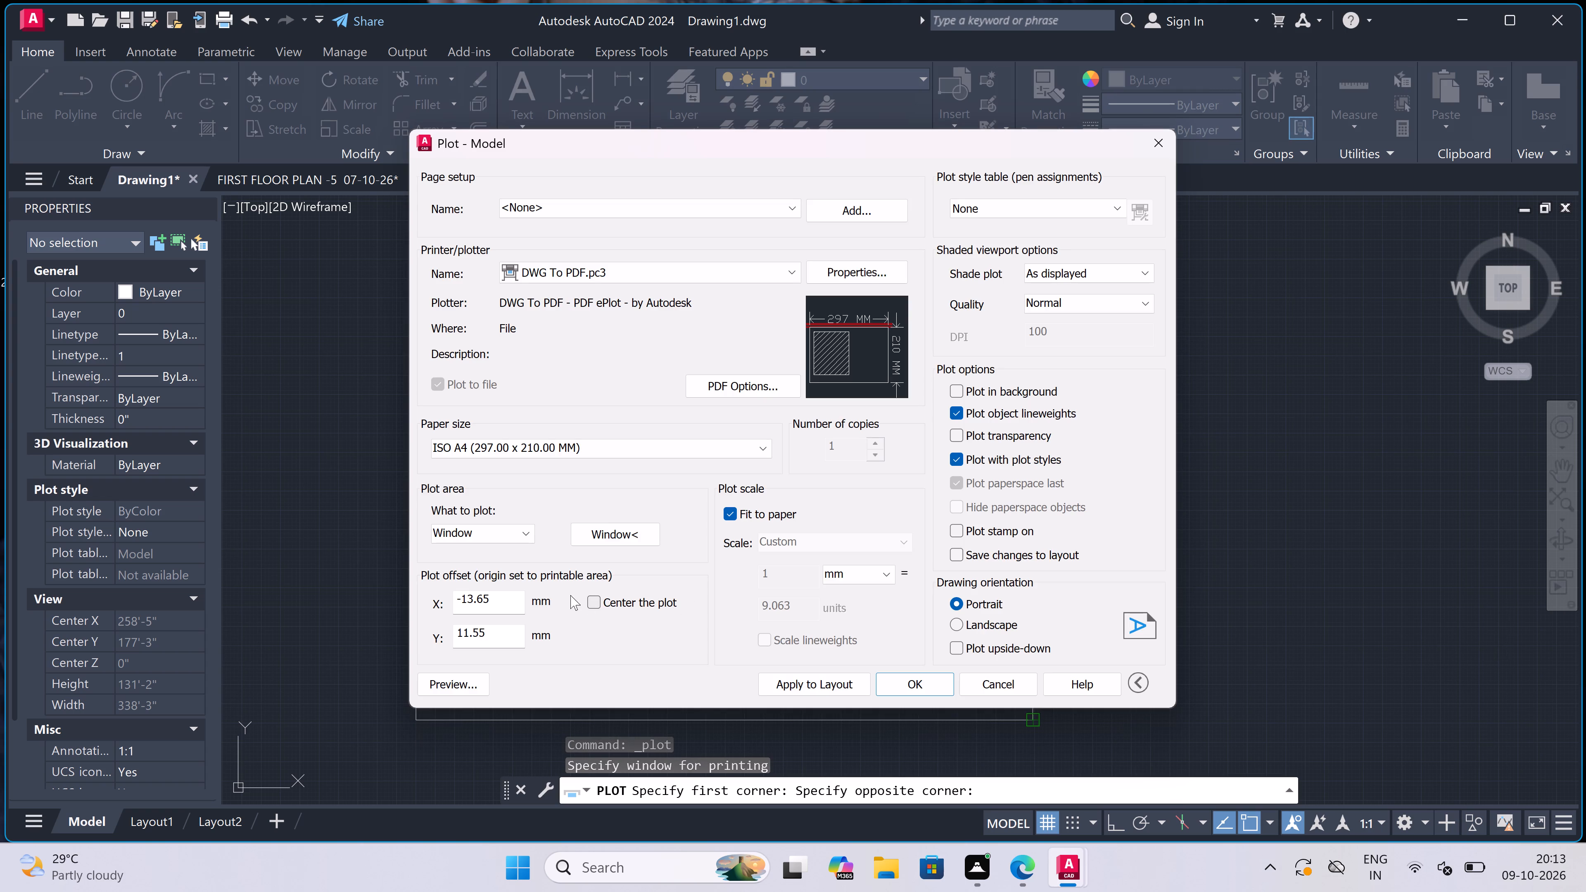
double_click(590, 599)
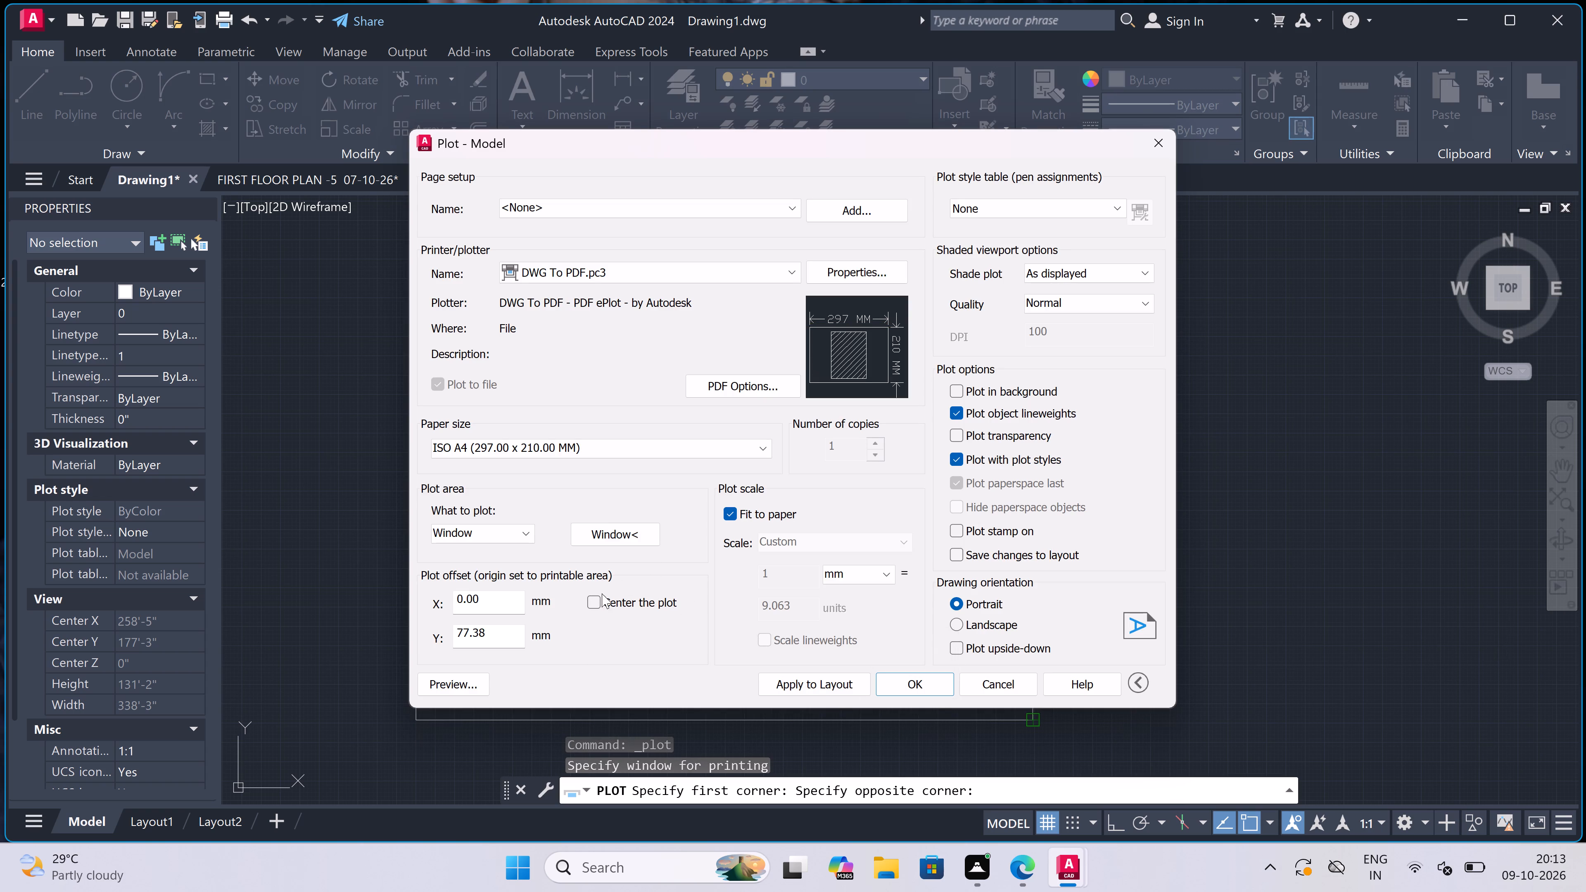
double_click(594, 597)
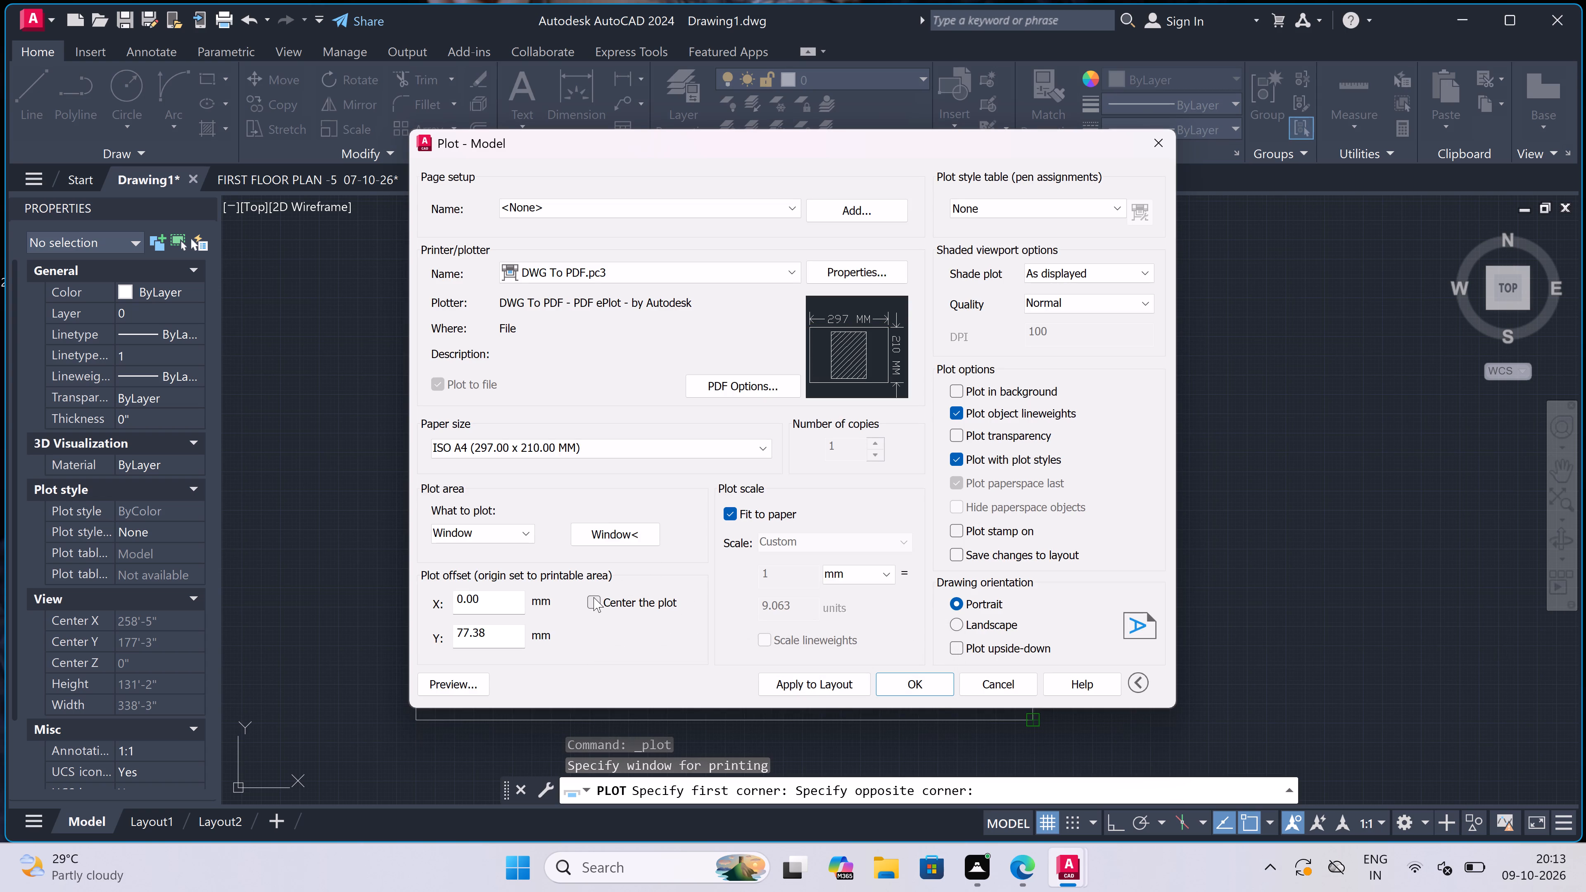
click(594, 599)
Assign the acad.ctb plot style table and apply the plot settings to the layout.
click(994, 204)
click(995, 242)
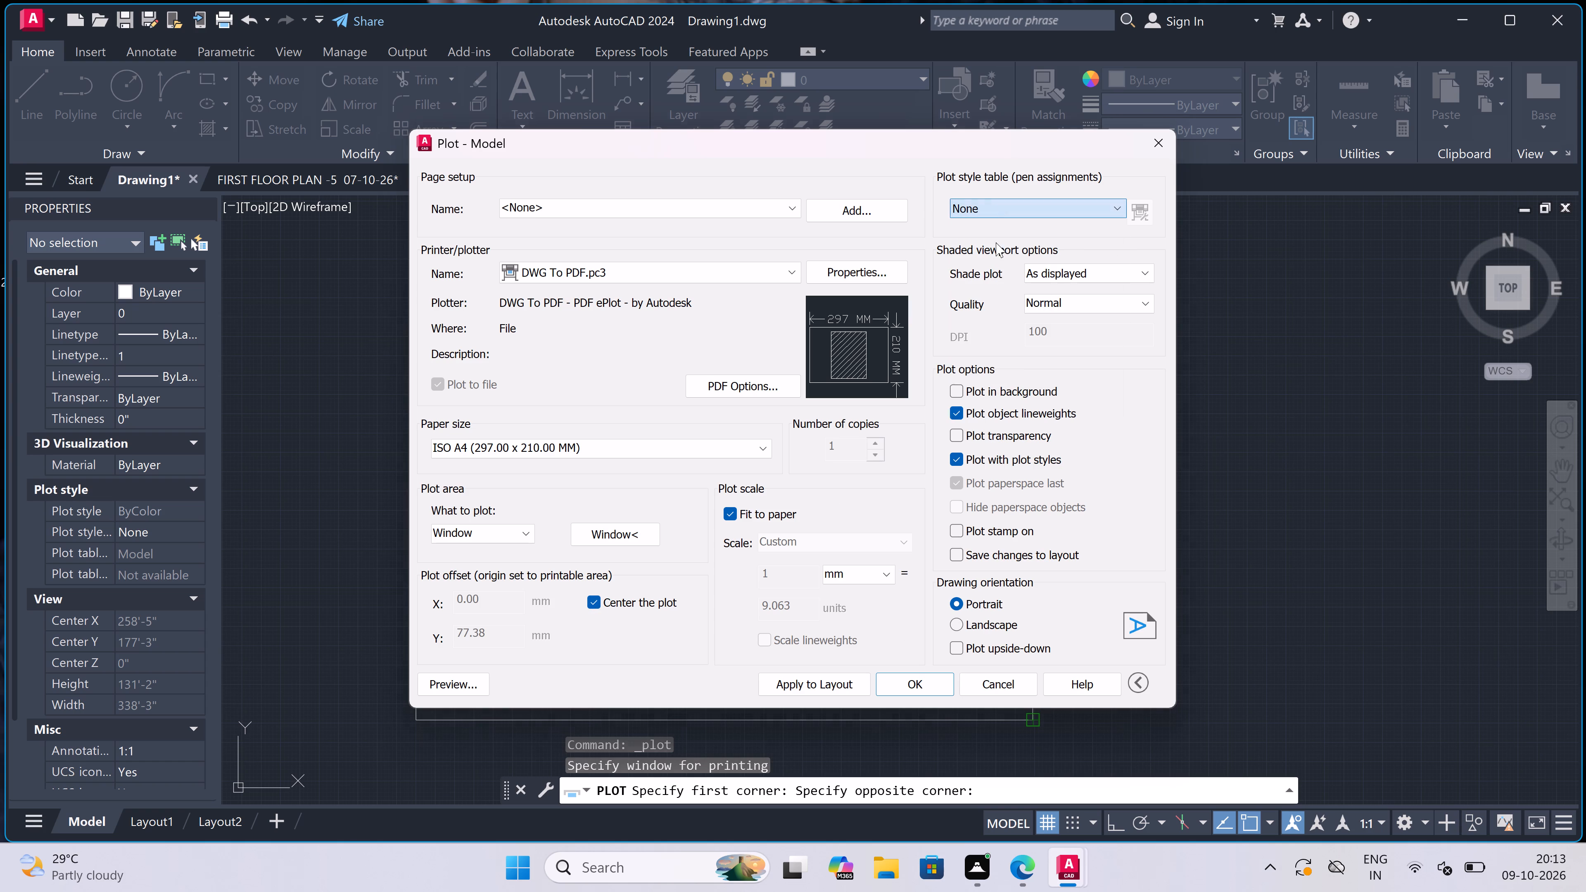
click(785, 466)
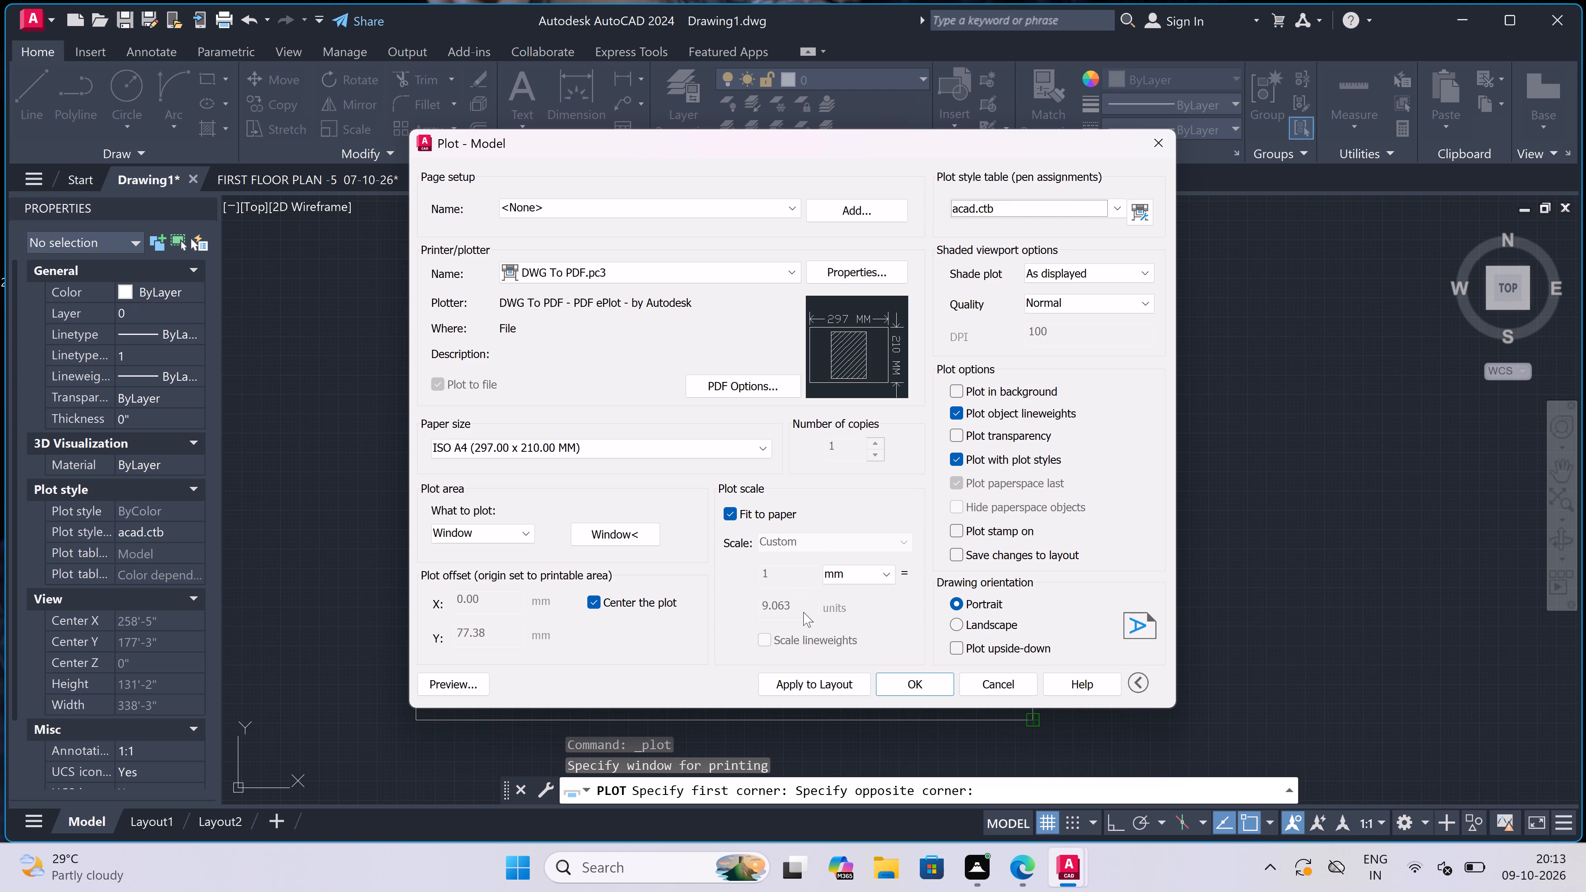
click(811, 686)
Plot the sheet to a PDF named "GROUND FLOOR AND FIRST FLOOR PLAN -5 09-10-26" in the Documents folder.
click(913, 673)
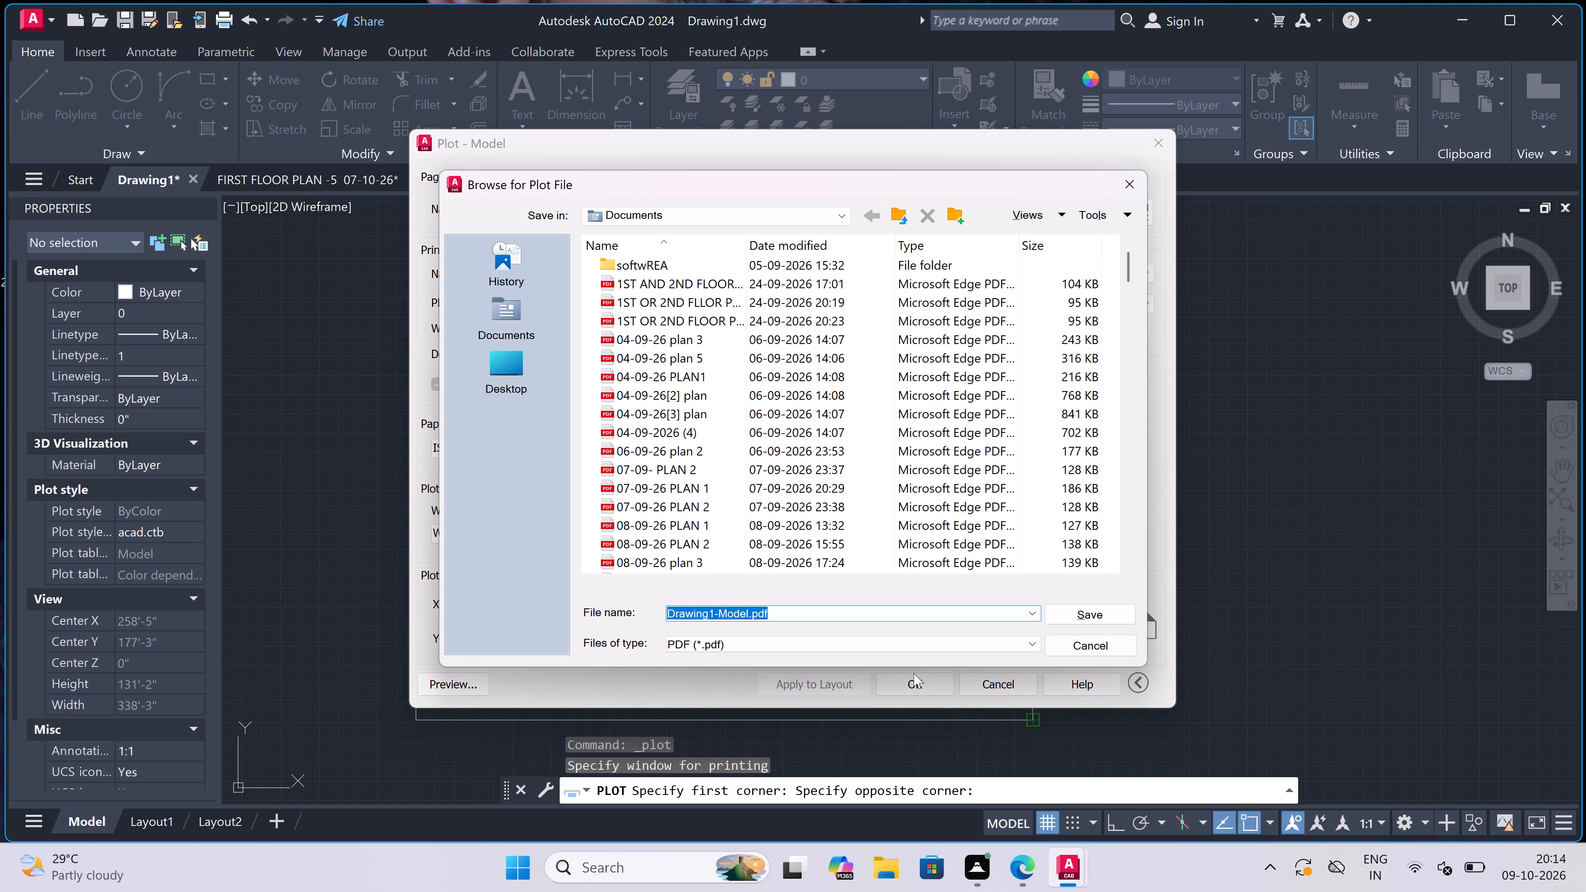
key(BackSpace)
key(g)
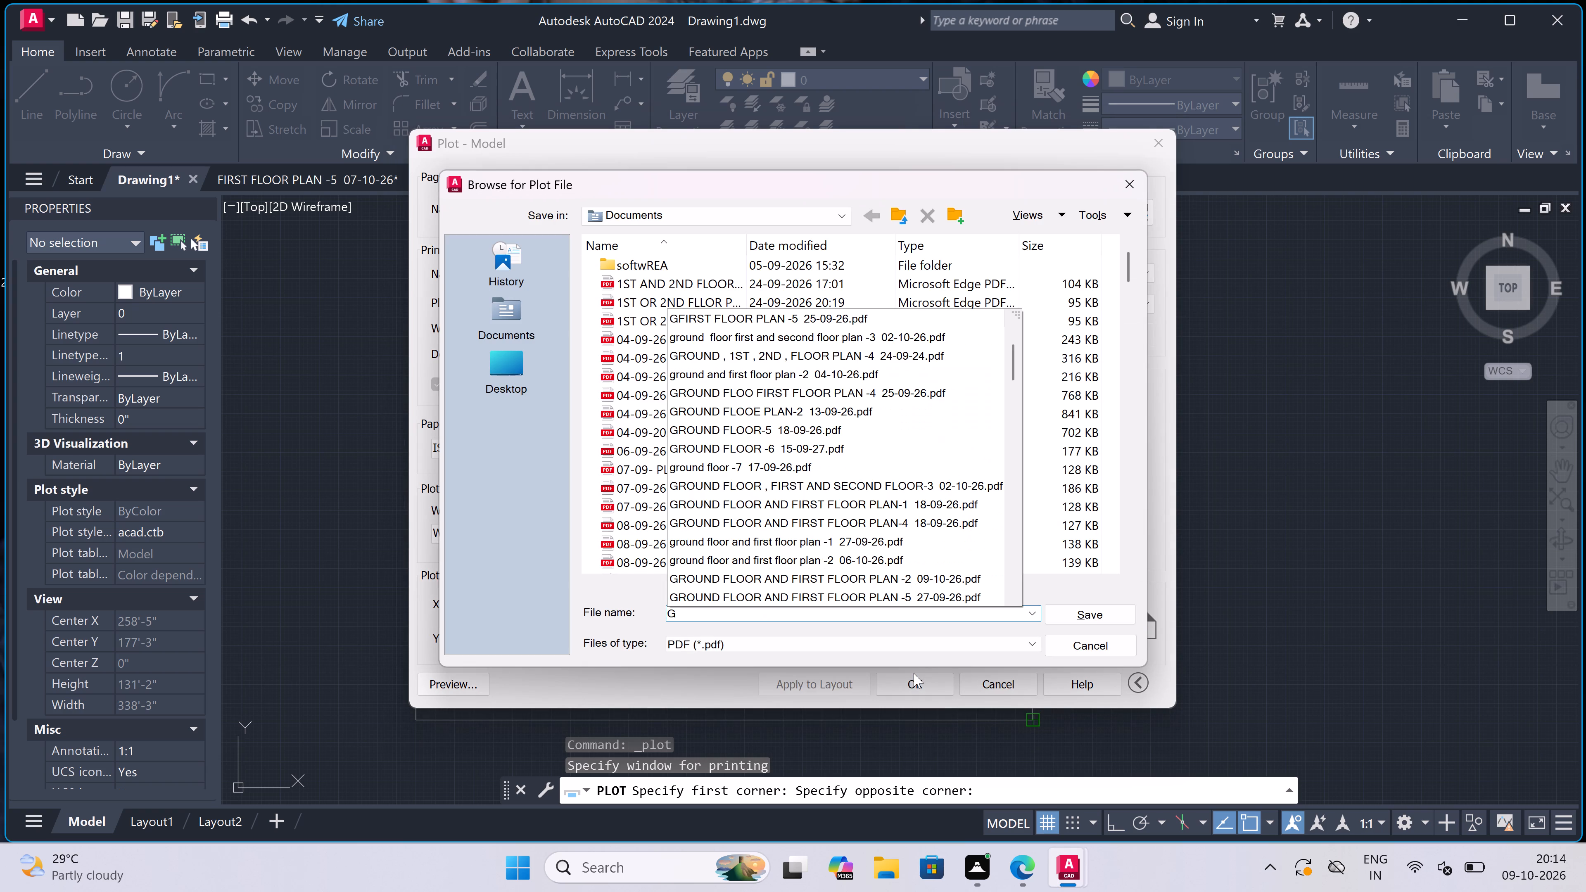
text(ROUND FOOR PLA)
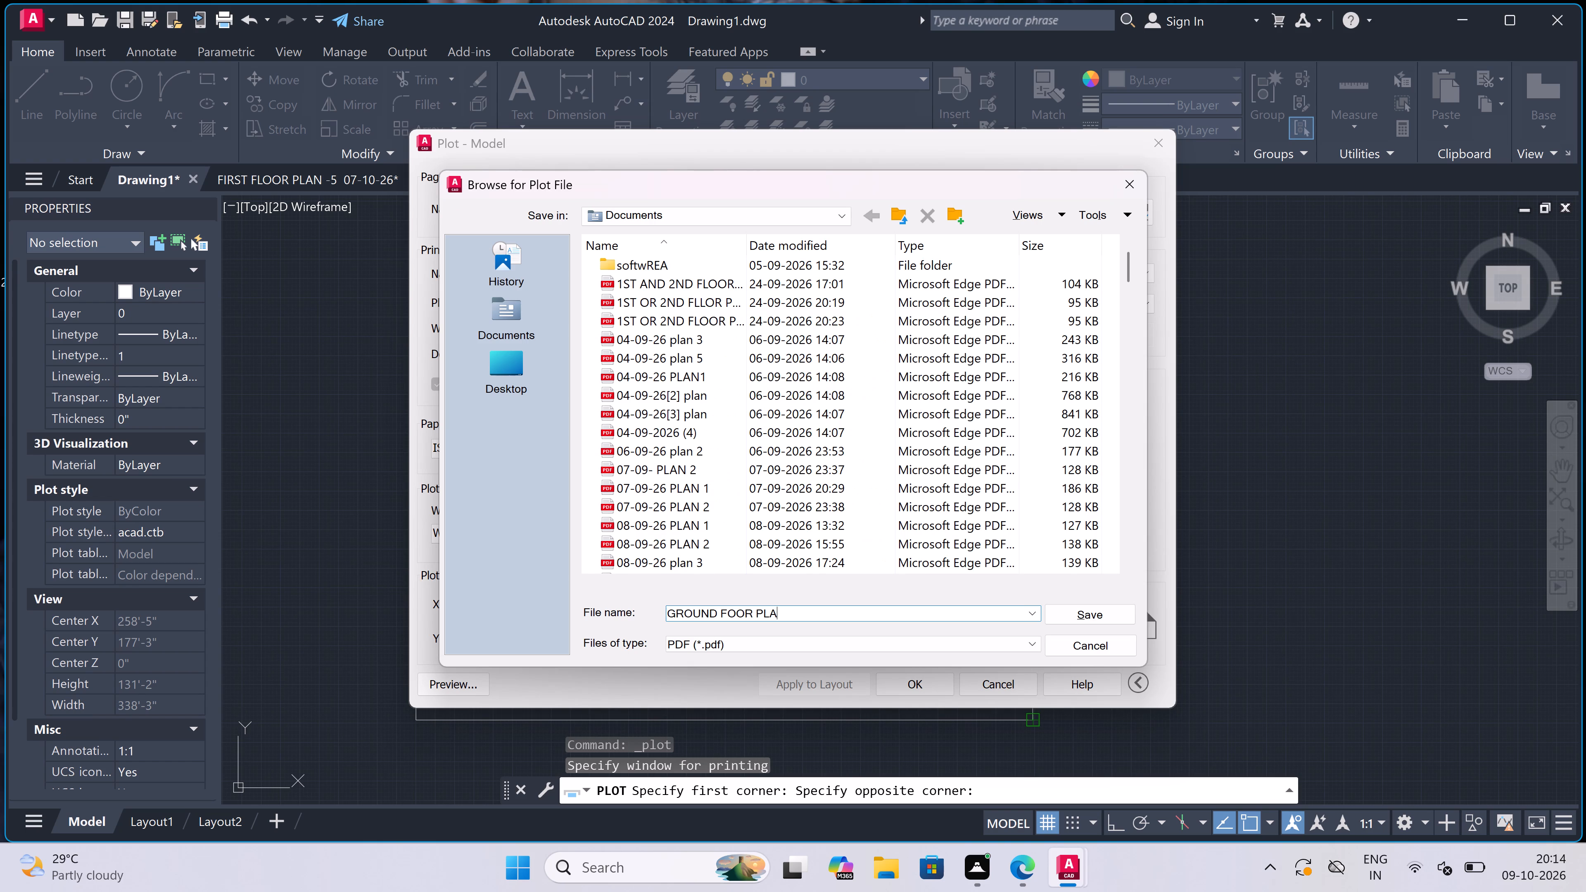
key(BackSpace)
key(BackSpace)
key(BackSpace)
key(BackSpace)
key(BackSpace)
key(BackSpace)
key(BackSpace)
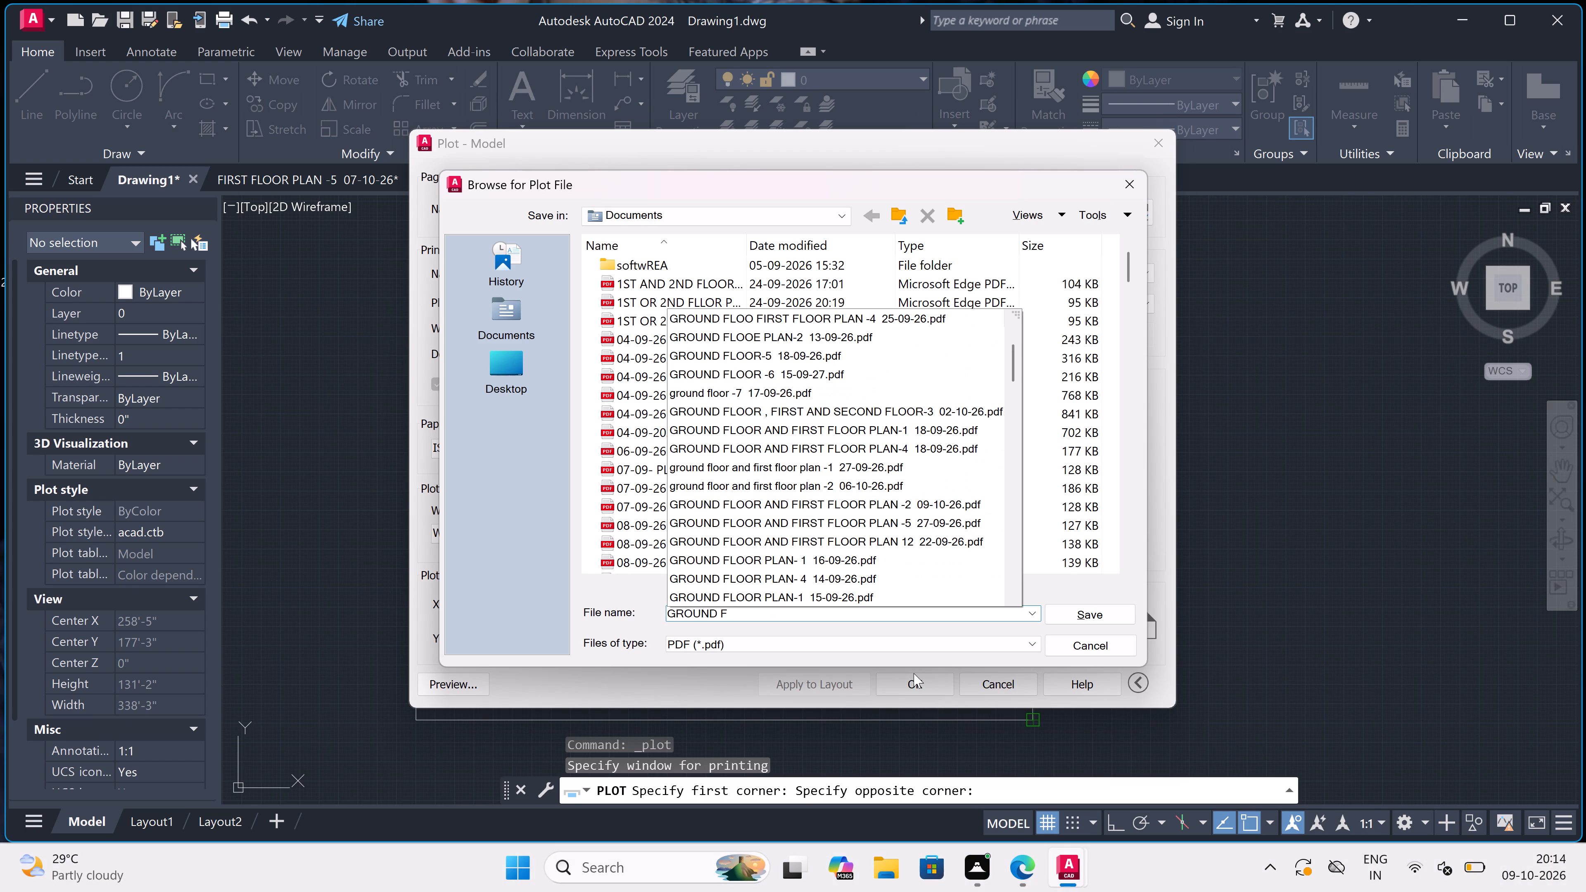
text(LOOR AND)
key(space)
text(FIRST FLO)
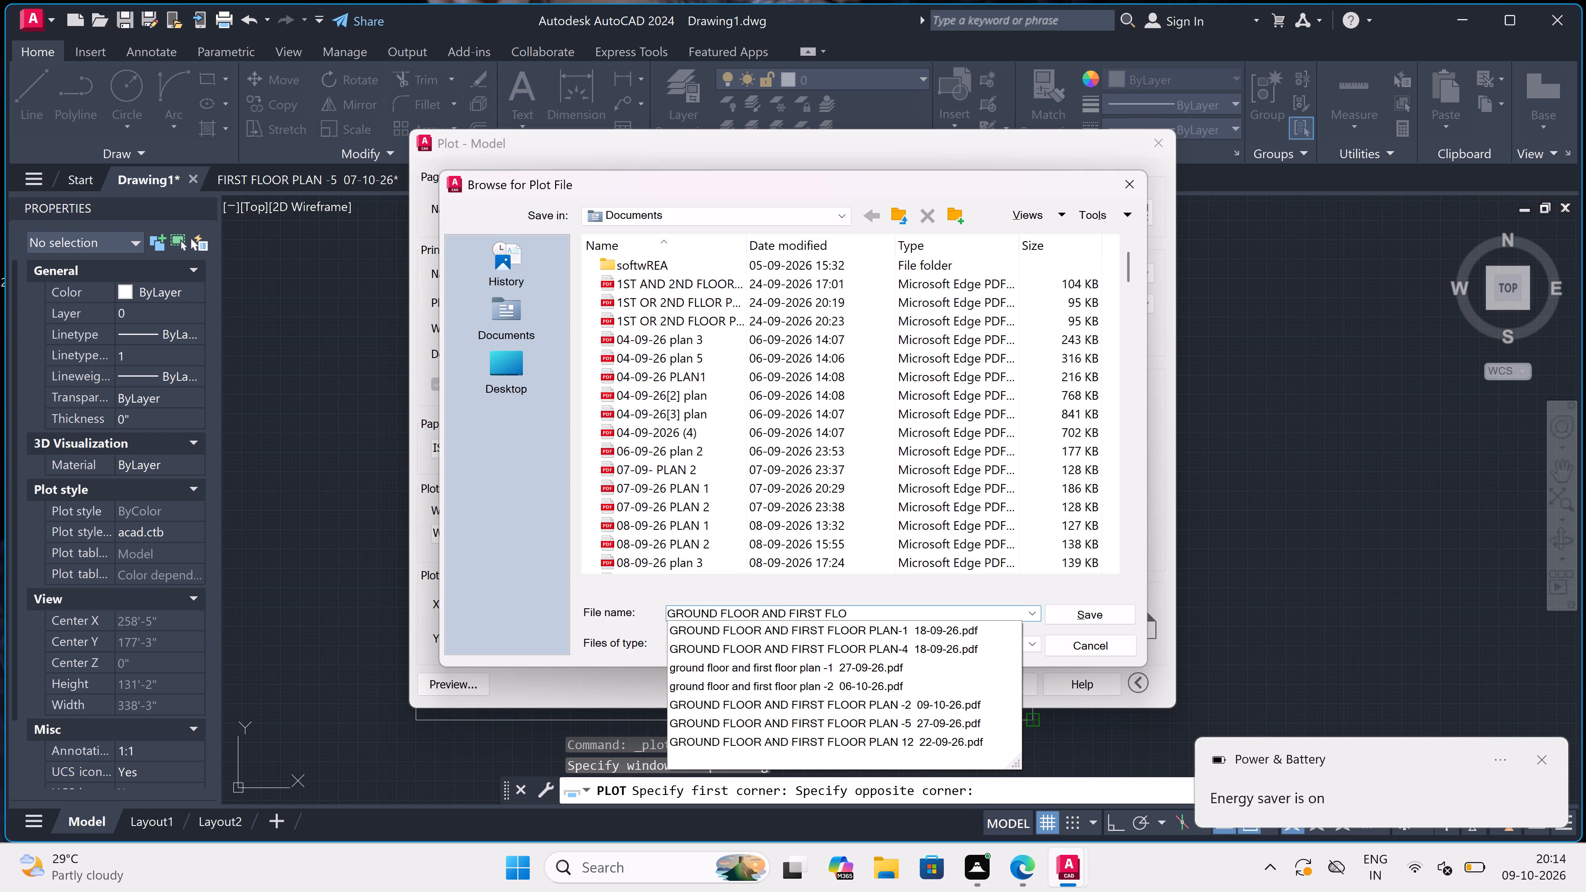
key(o)
text(R PLAN -5)
key(space)
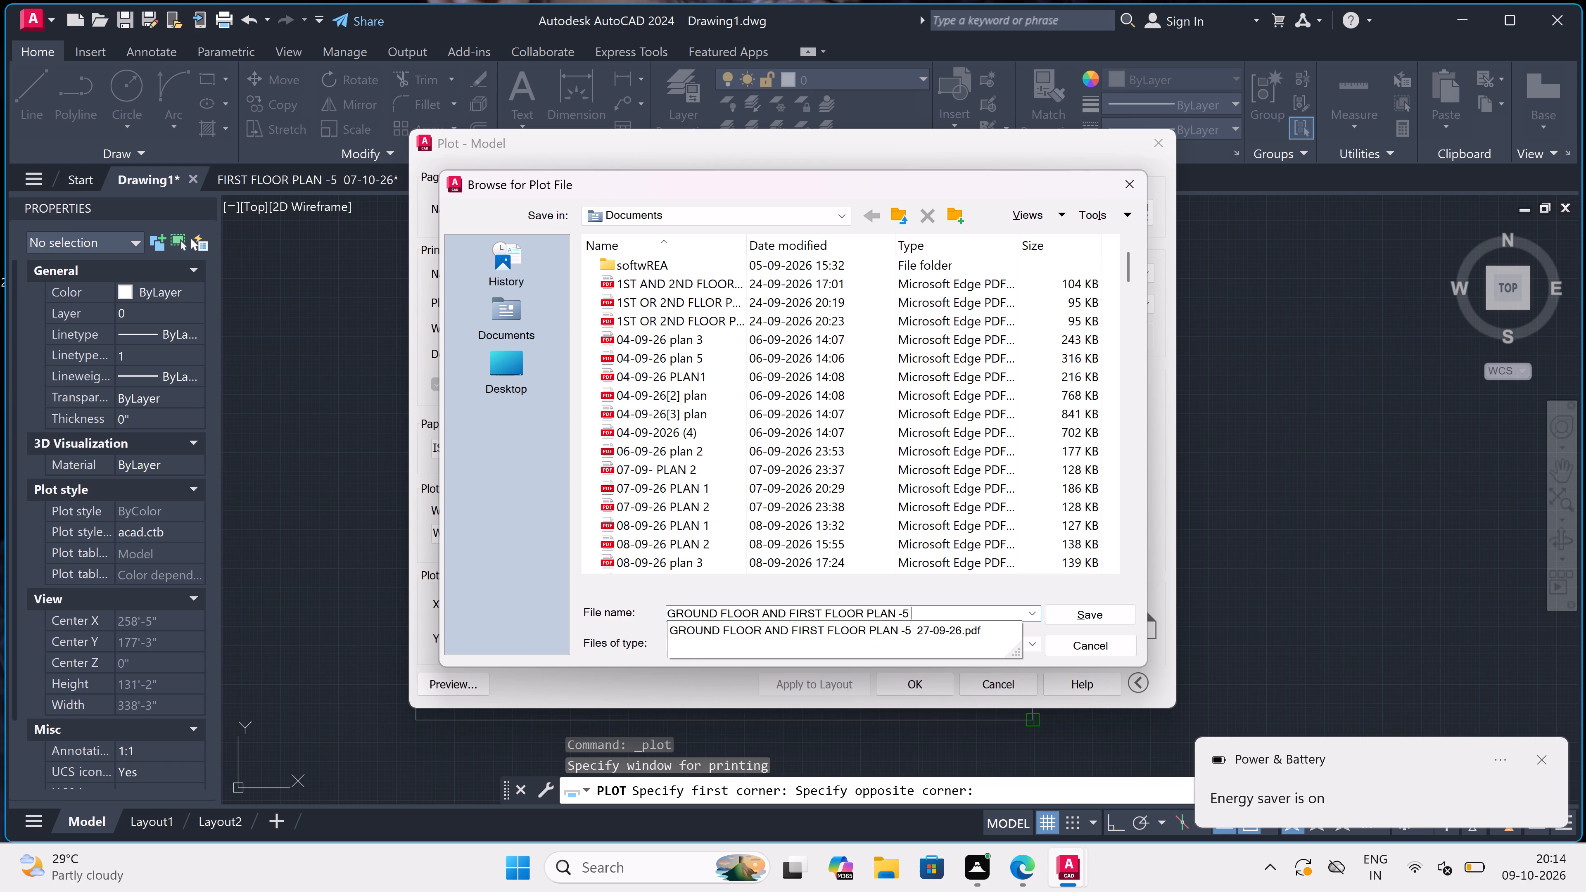
key(space)
text(09-10-26)
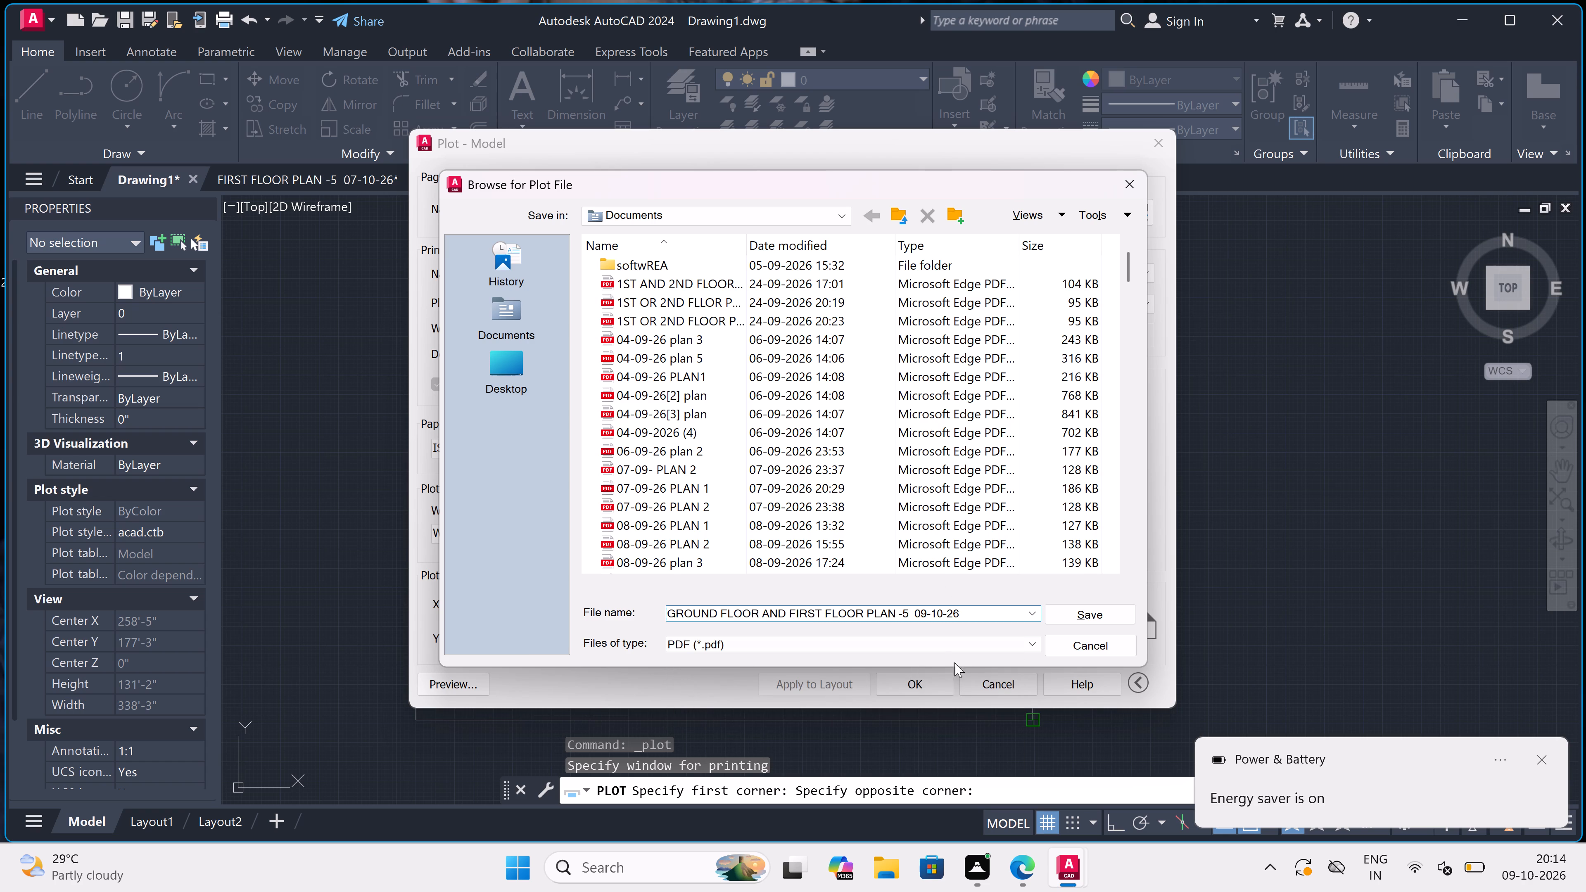
double_click(1086, 612)
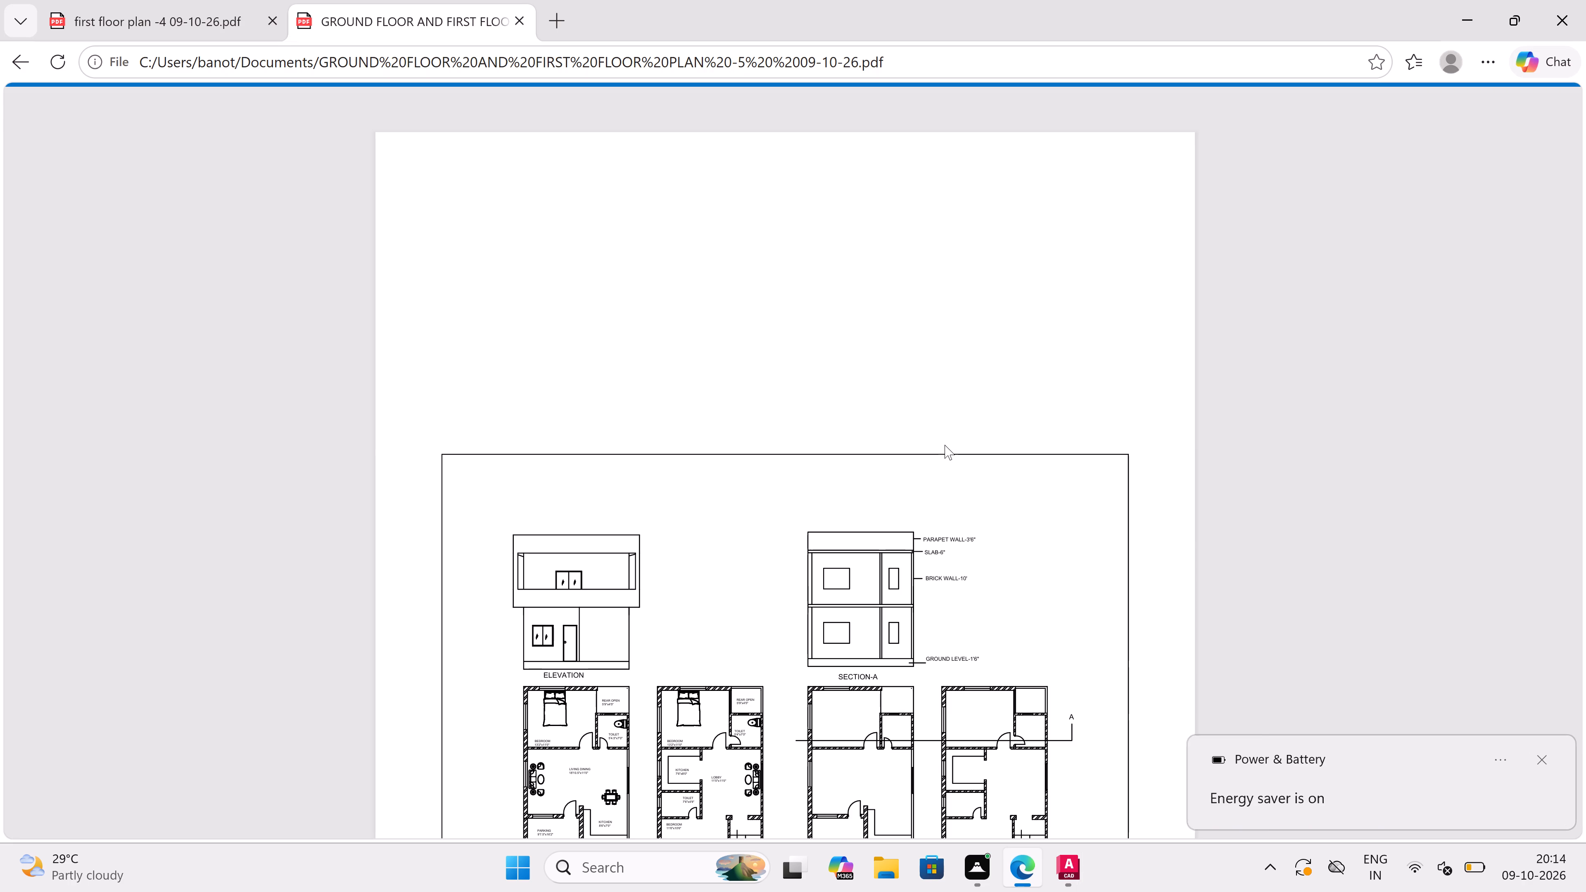
Examine the plotted drawings on the PDF sheet in Microsoft Edge and close the browser.
scroll(945, 445, down, 3)
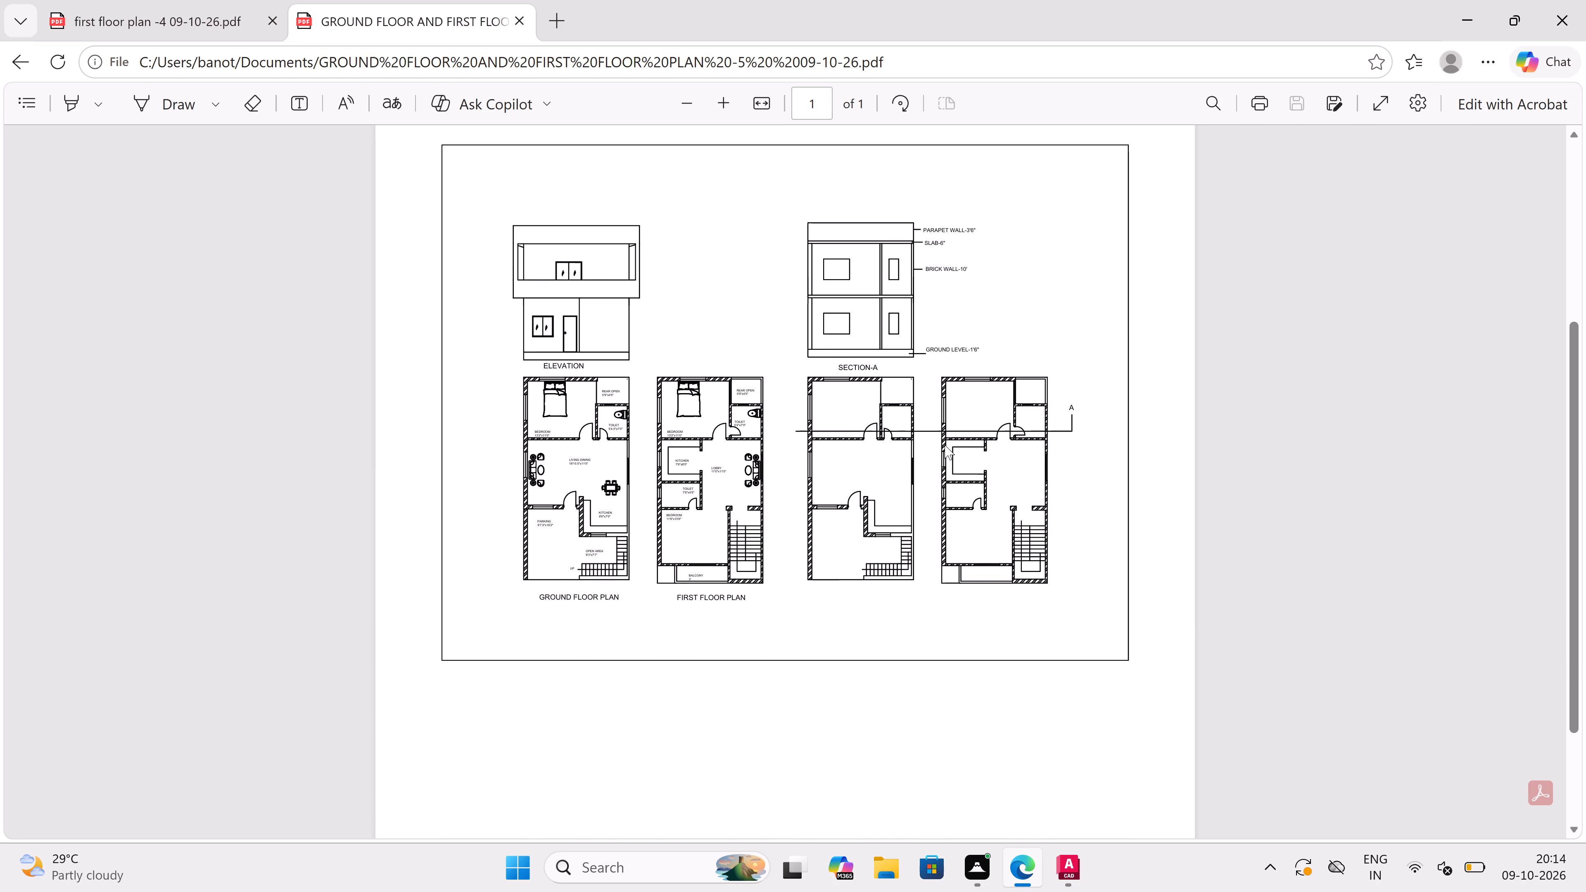
click(1575, 17)
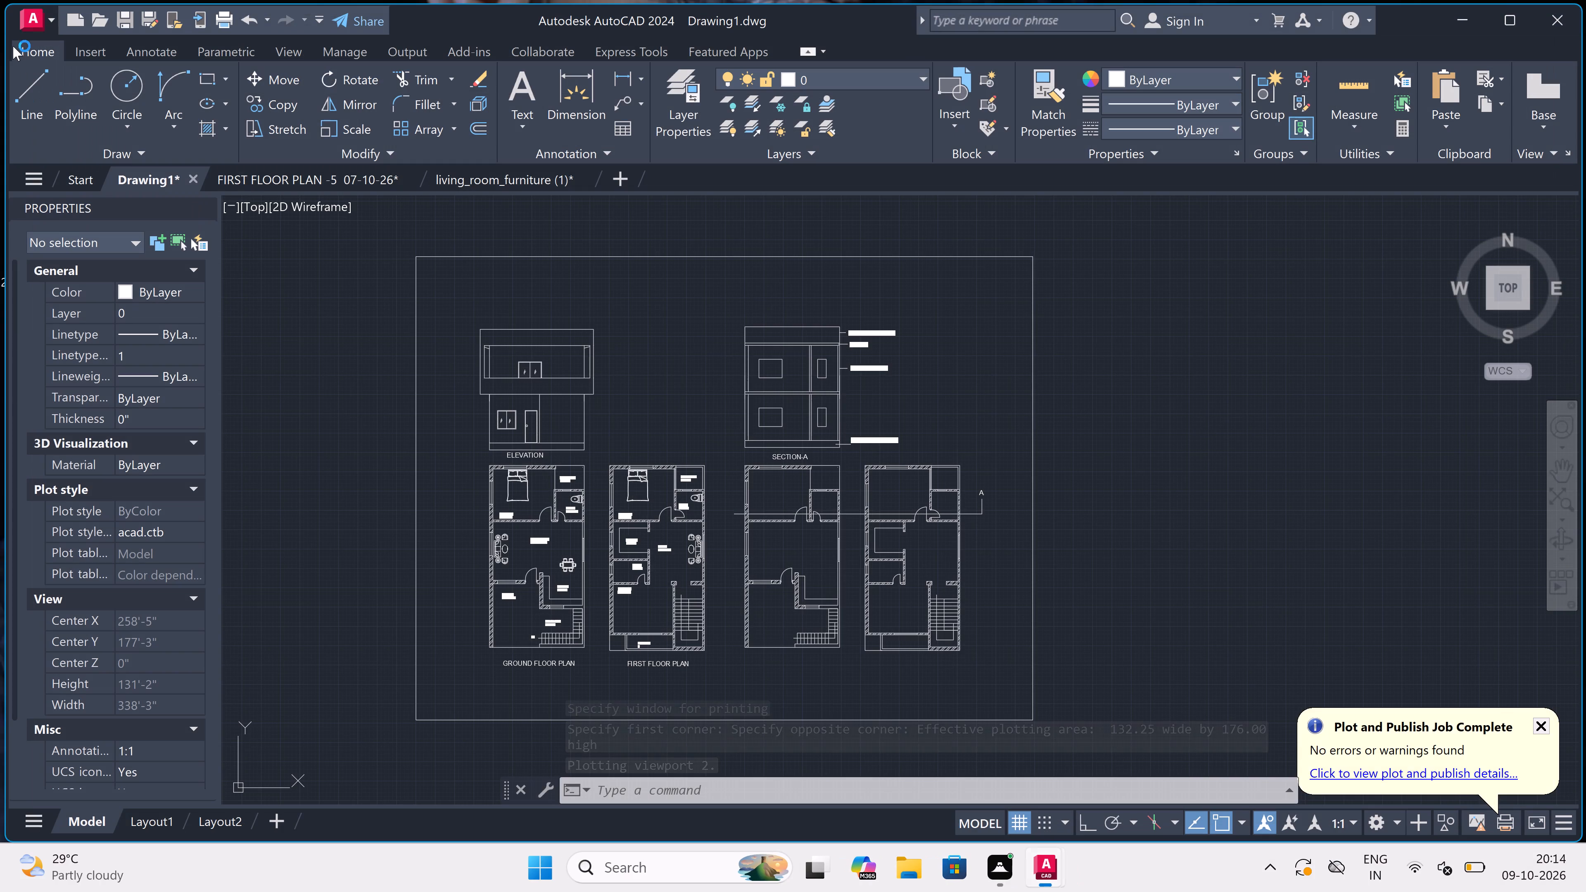
Save the drawing as "GROUND FLOOR AND FIRST FLOOR PLAN -5 09-10-26" in the Downloads folder as an AutoCAD 2018 drawing.
click(28, 16)
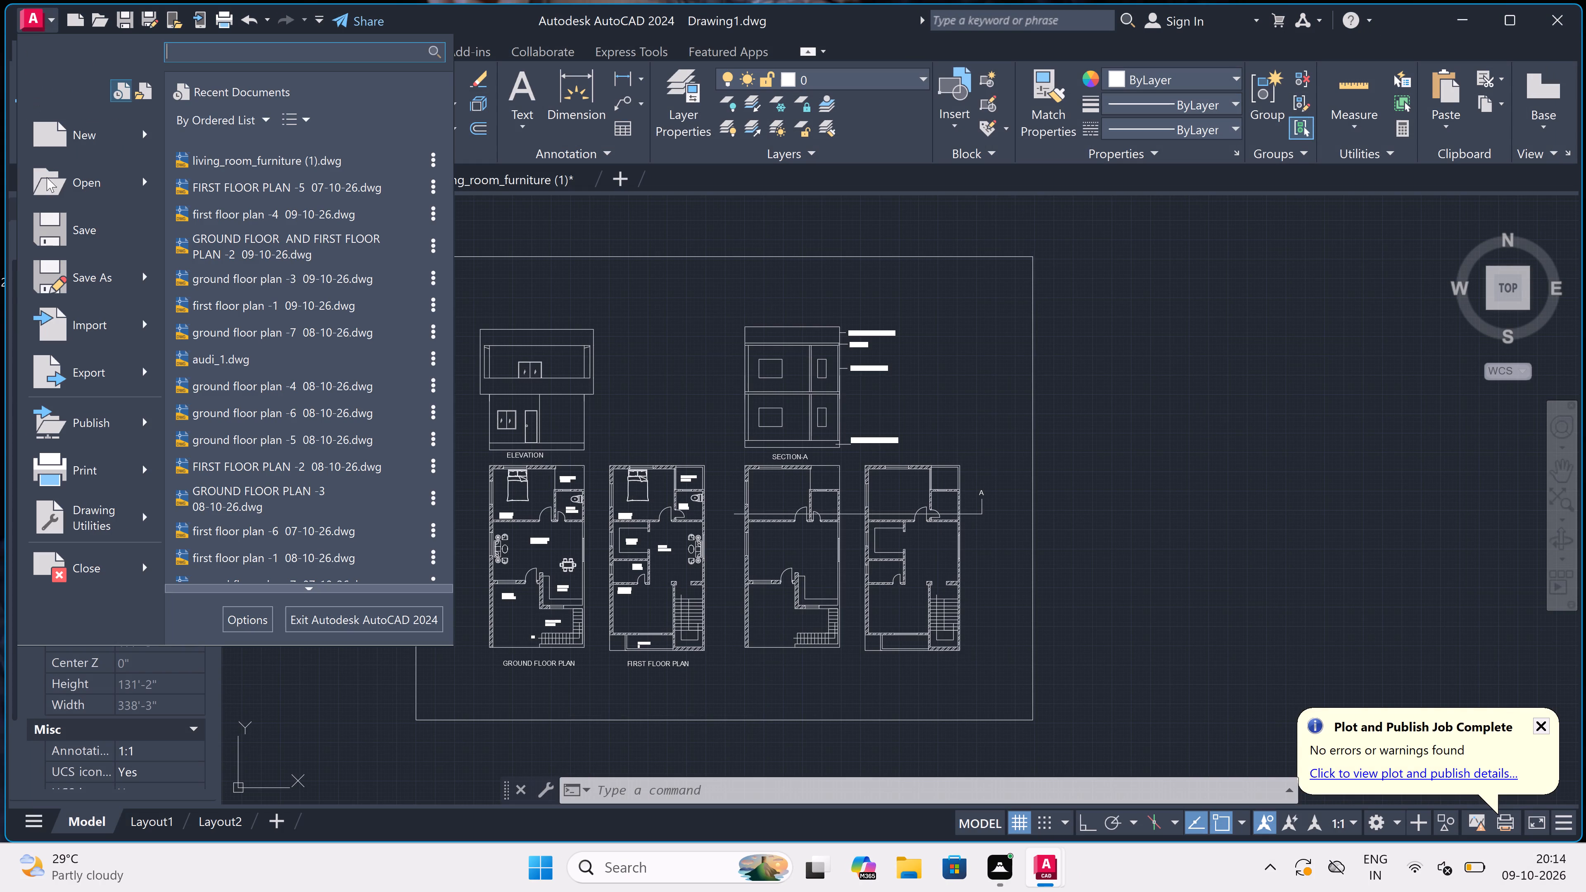
click(71, 268)
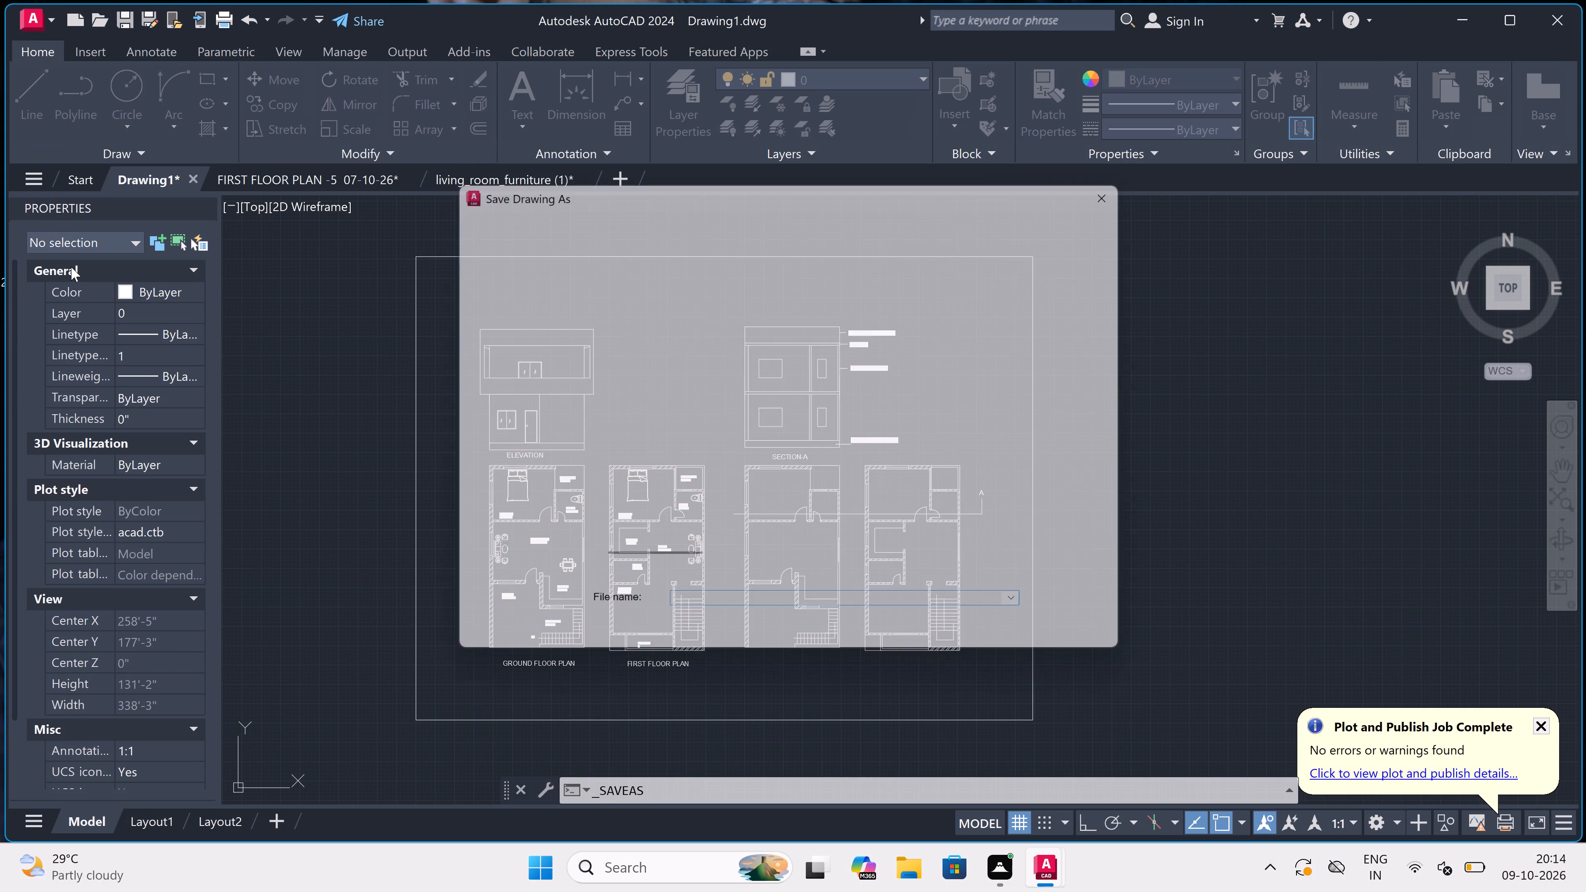
key(BackSpace)
text(GROUND)
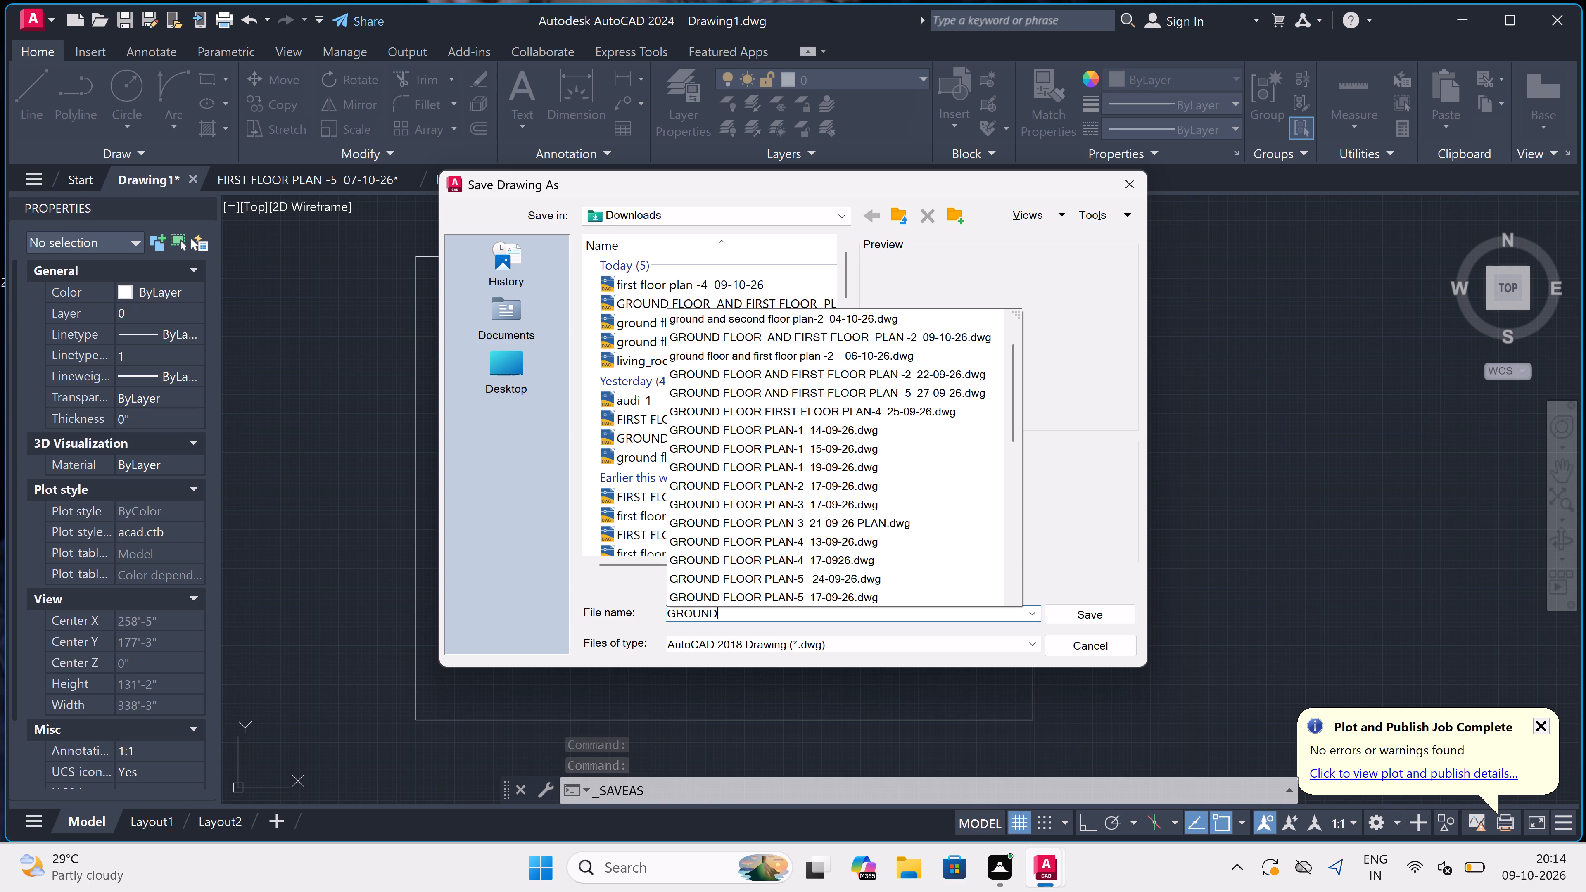
key(space)
text(FLOOR)
key(space)
text(AND)
key(space)
text(SE)
key(BackSpace)
key(BackSpace)
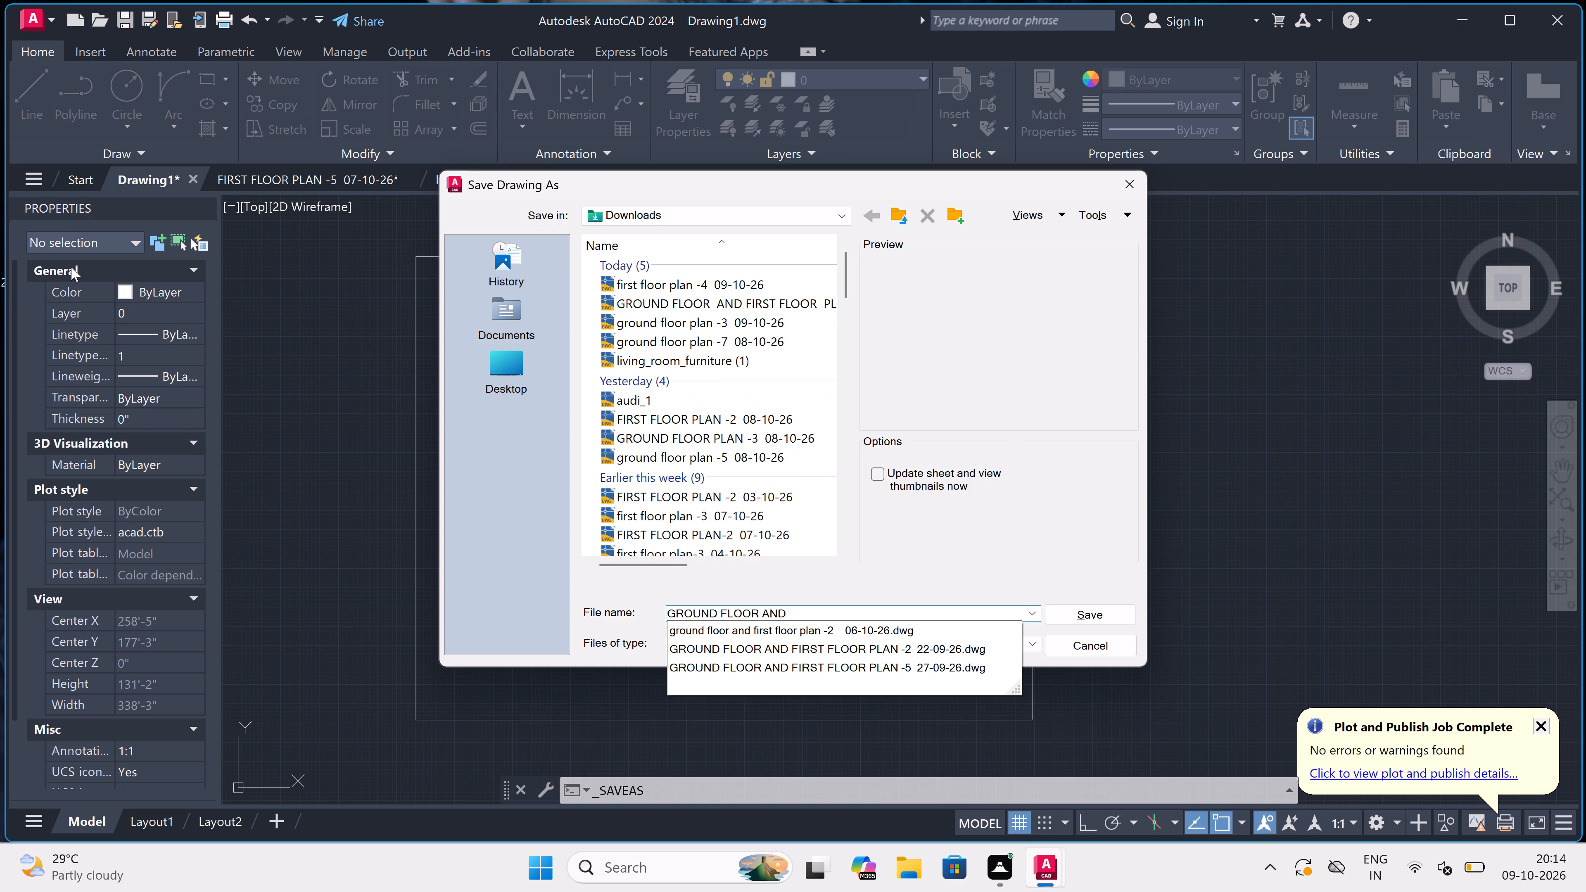
text(FIRST D)
key(BackSpace)
text(FLOOR PLAN -)
text(5 09-19)
key(BackSpace)
text(0-)
text(26)
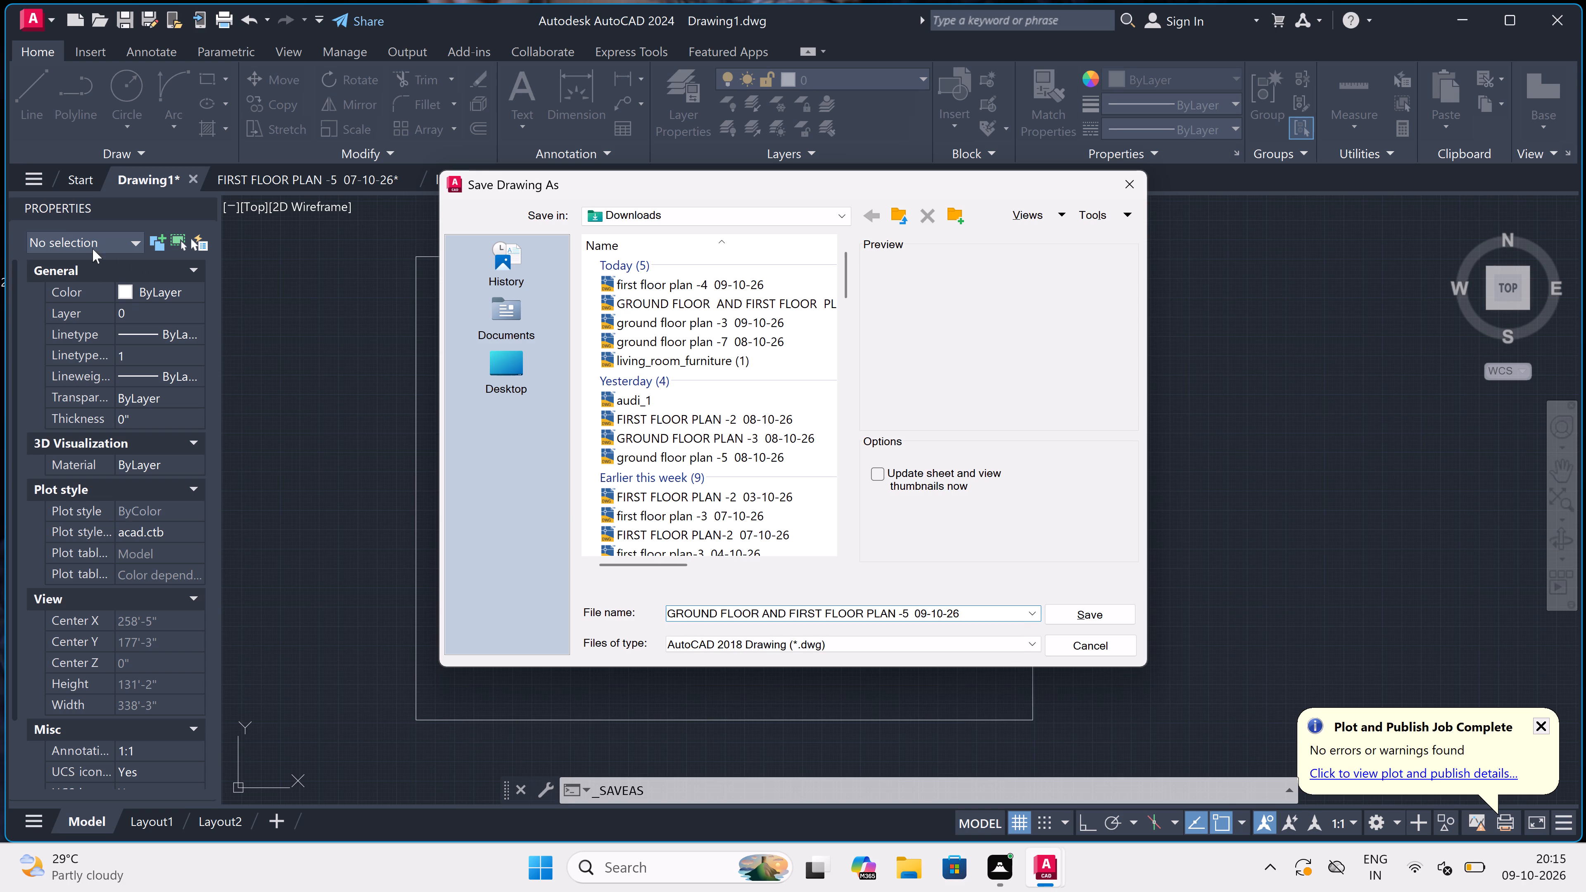
click(1075, 607)
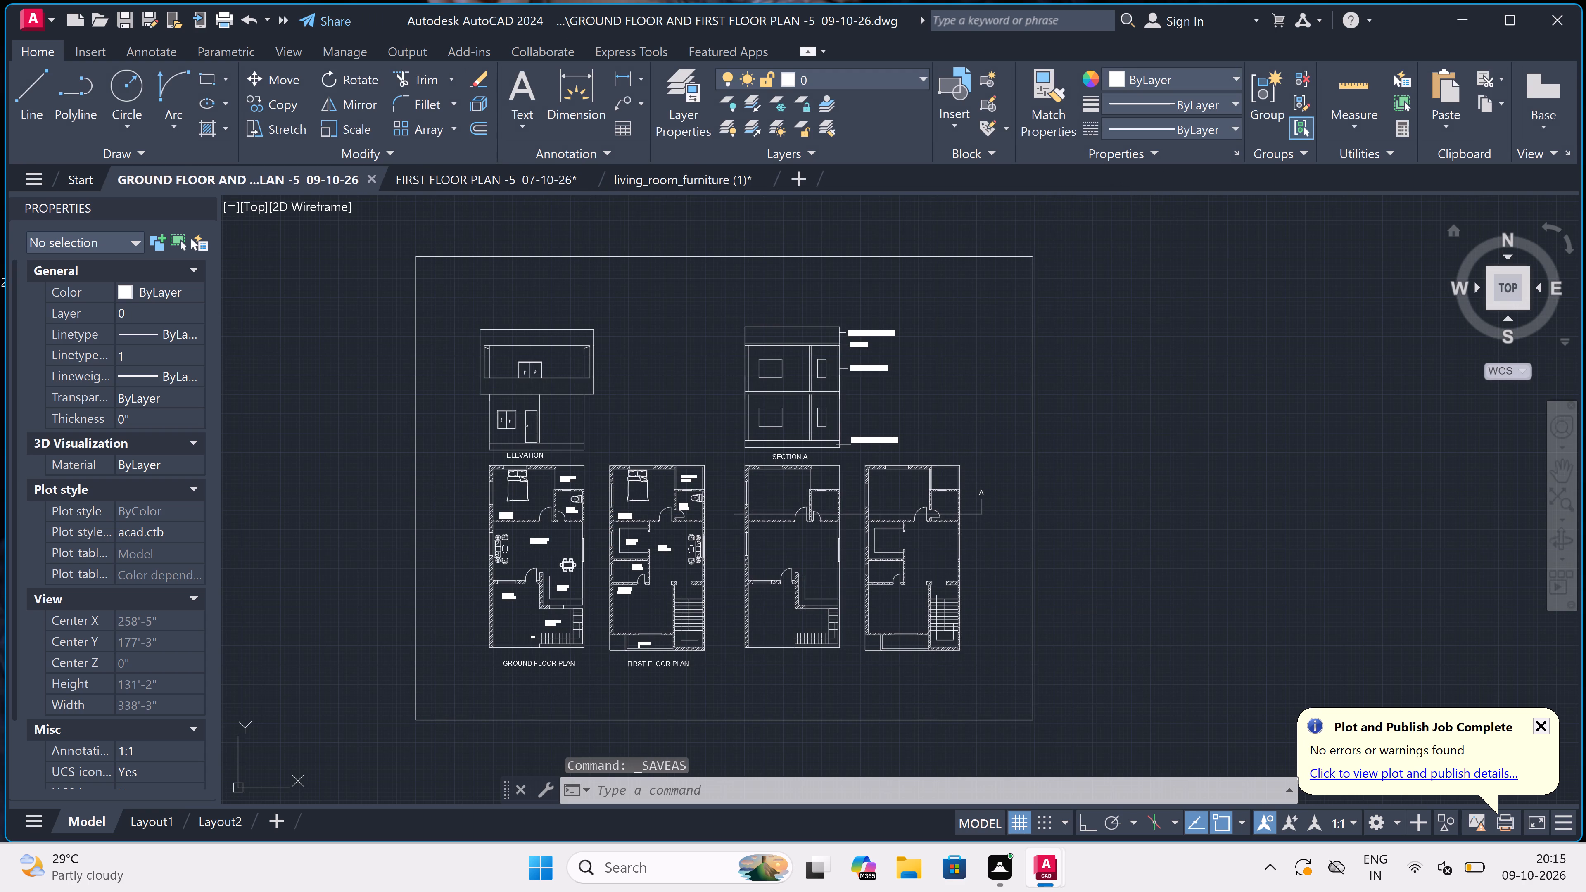
Exit AutoCAD, saving the changes to the open drawing FIRST FLOOR PLAN -5 07-10-26.dwg.
click(1550, 12)
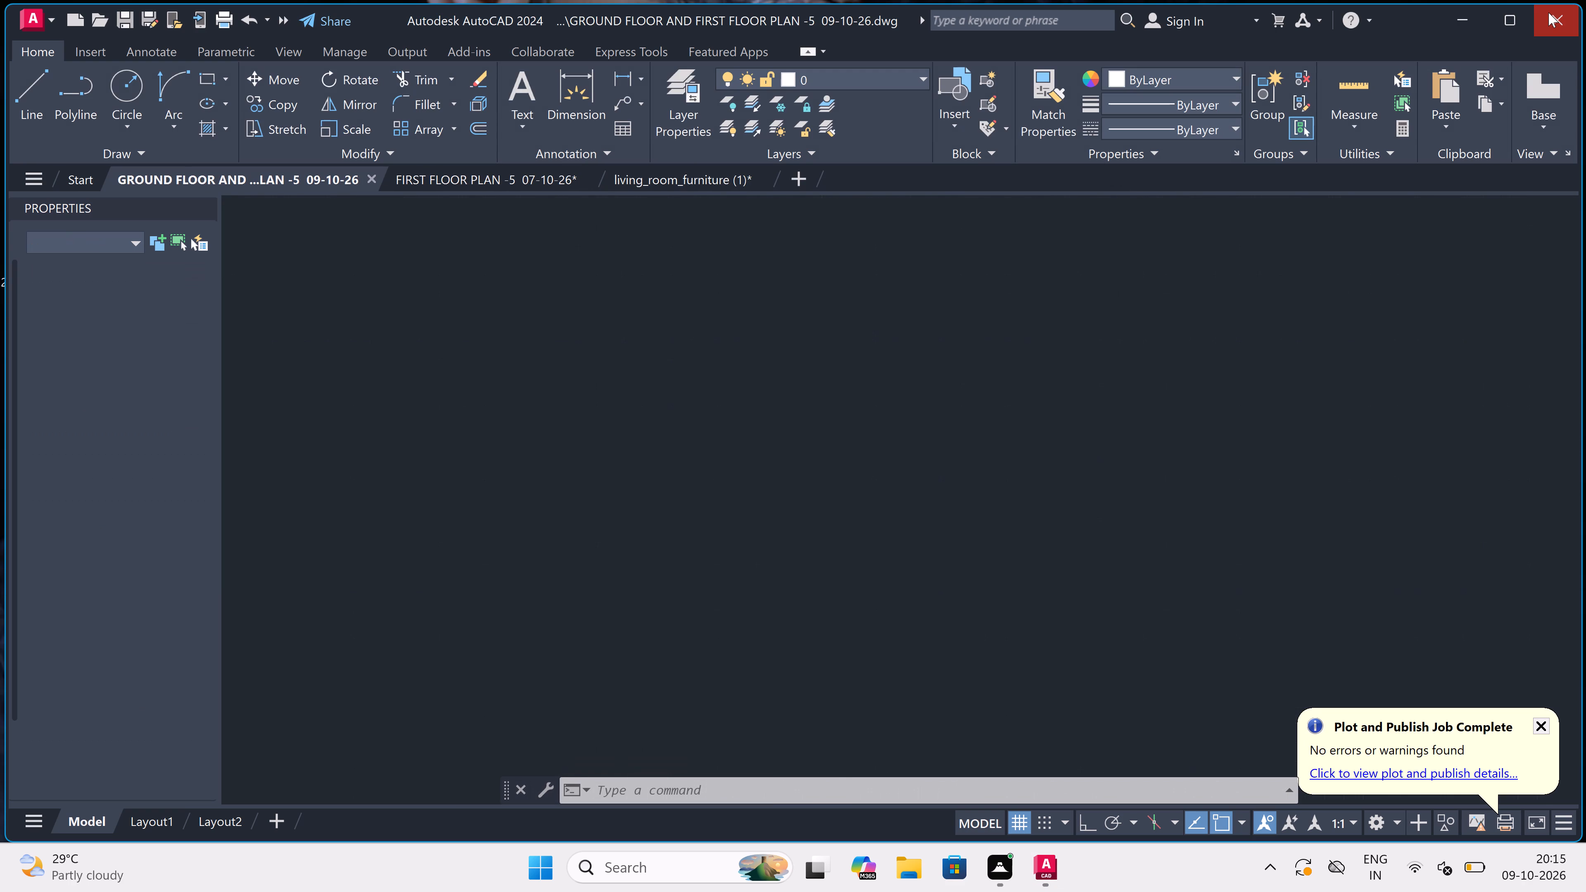
click(1549, 12)
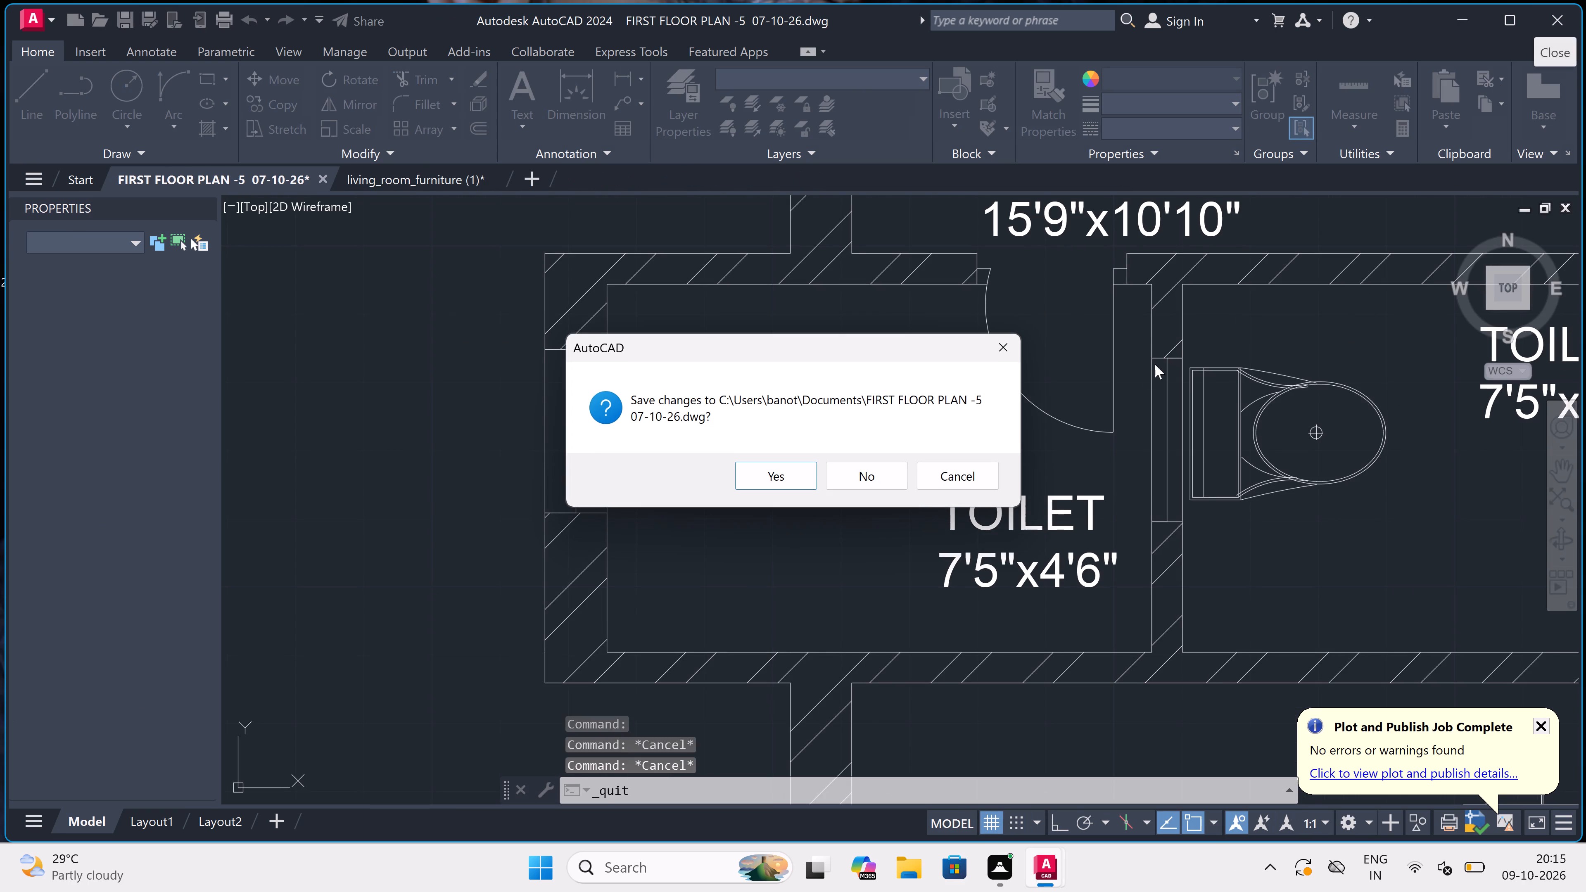
double_click(758, 472)
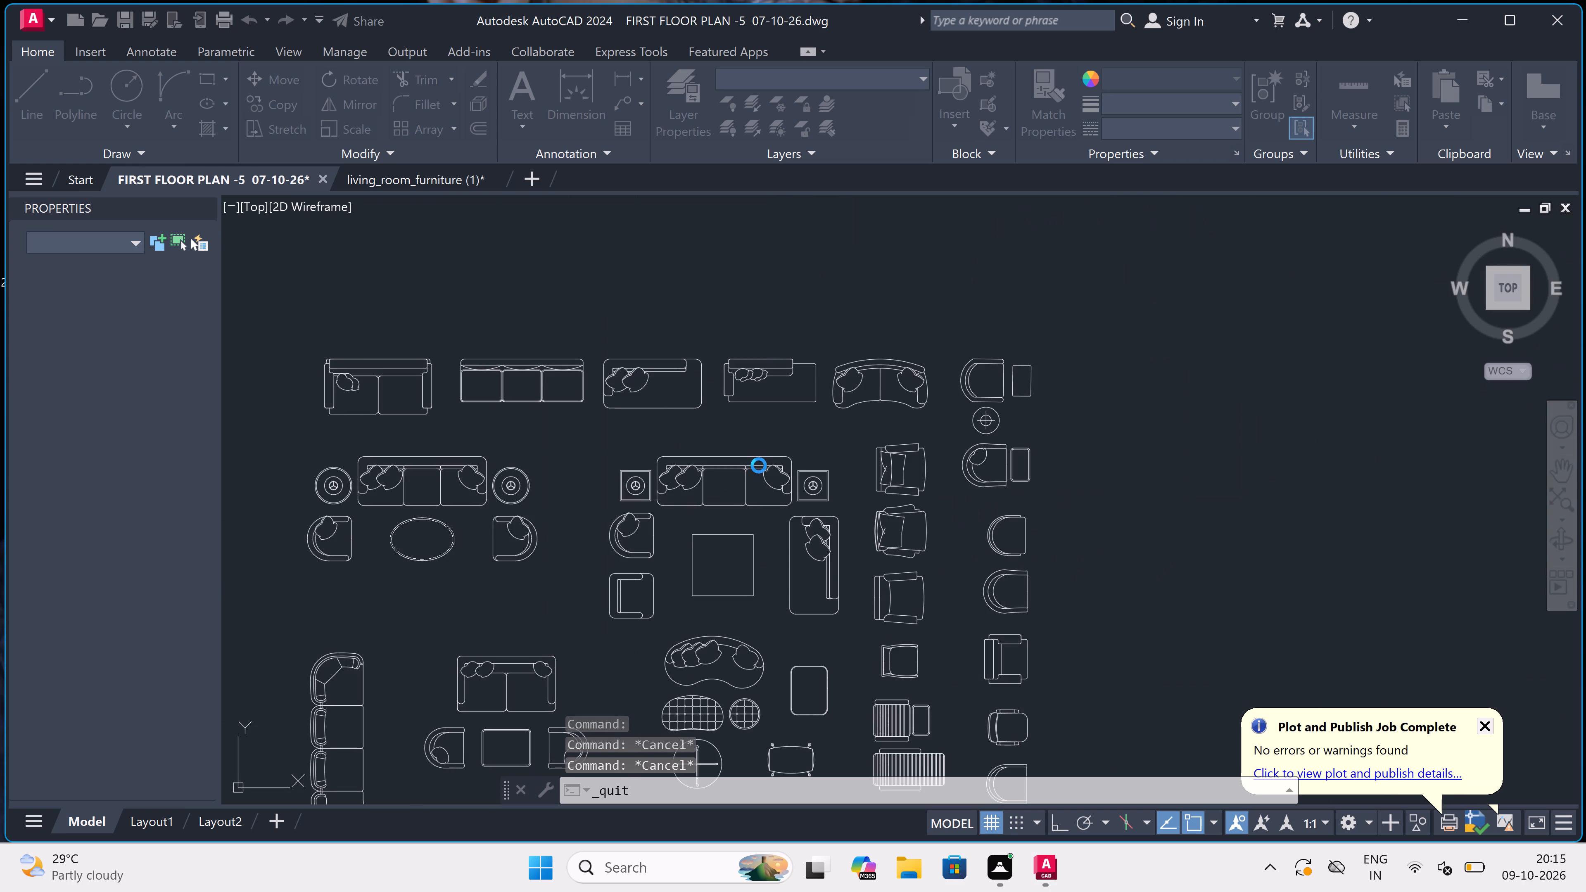
click(759, 467)
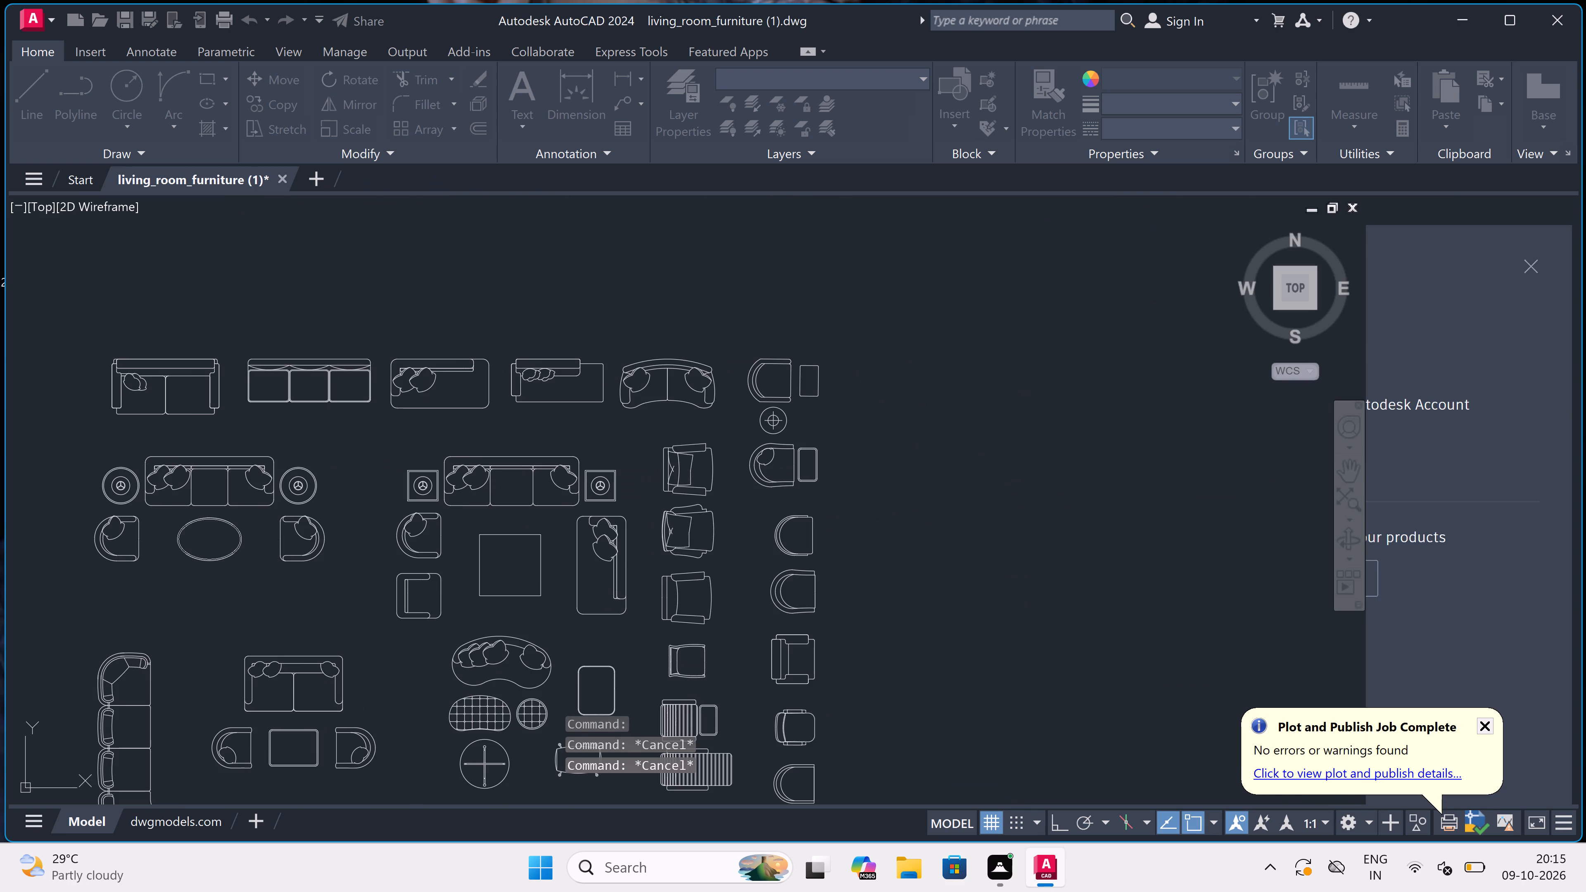